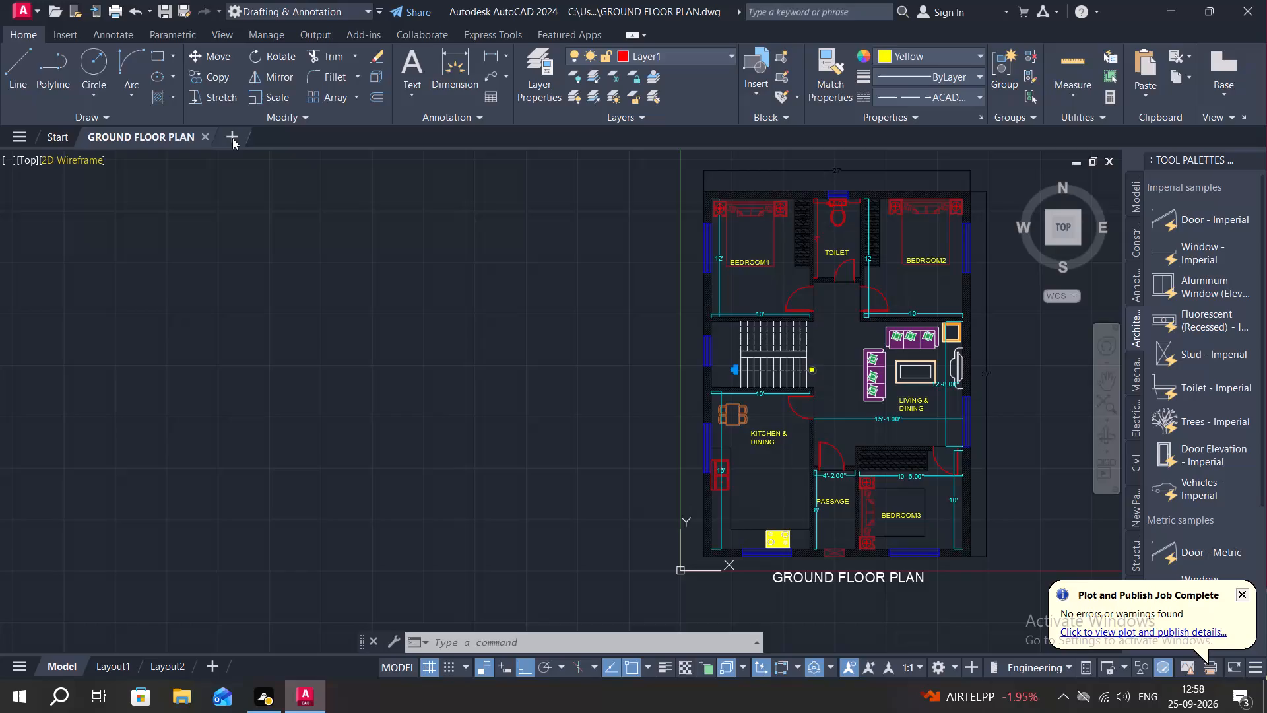
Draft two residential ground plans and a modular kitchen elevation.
Create a new blank drawing alongside the open ground floor plan.
left_click(232, 138)
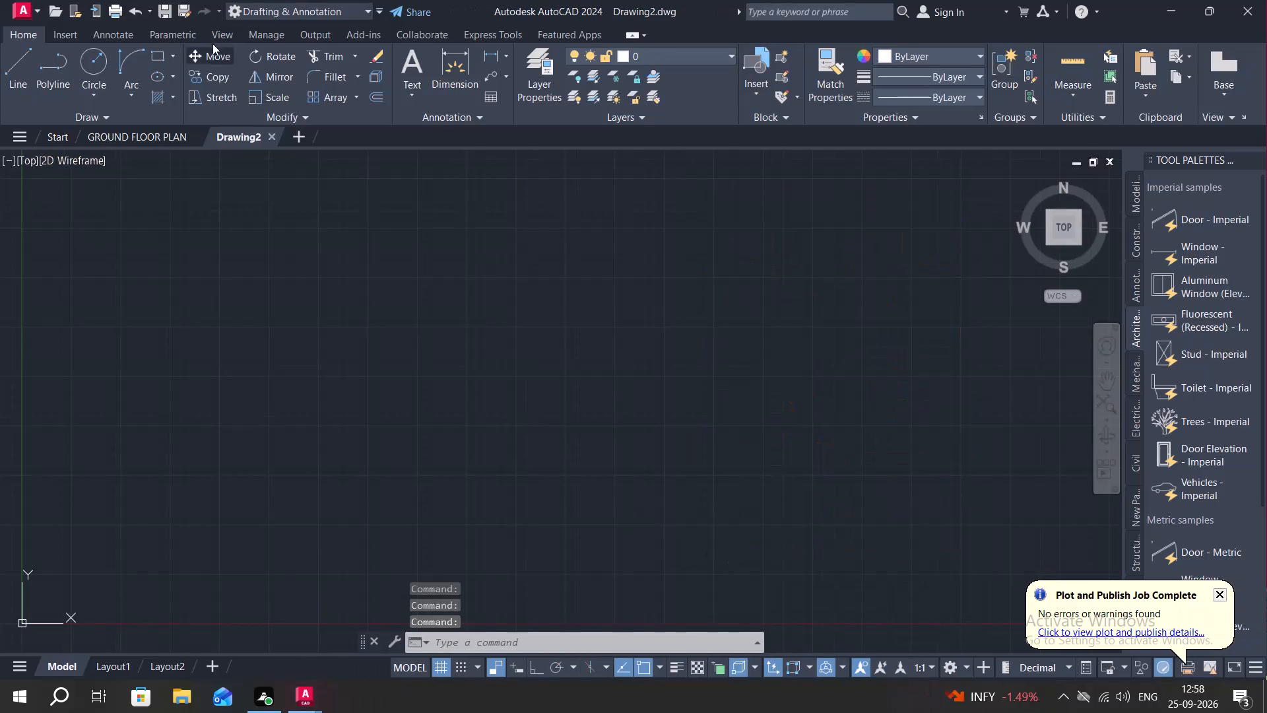
Save the new drawing in the Documents folder under the file name KITCHEN & PLAN.
left_click(185, 8)
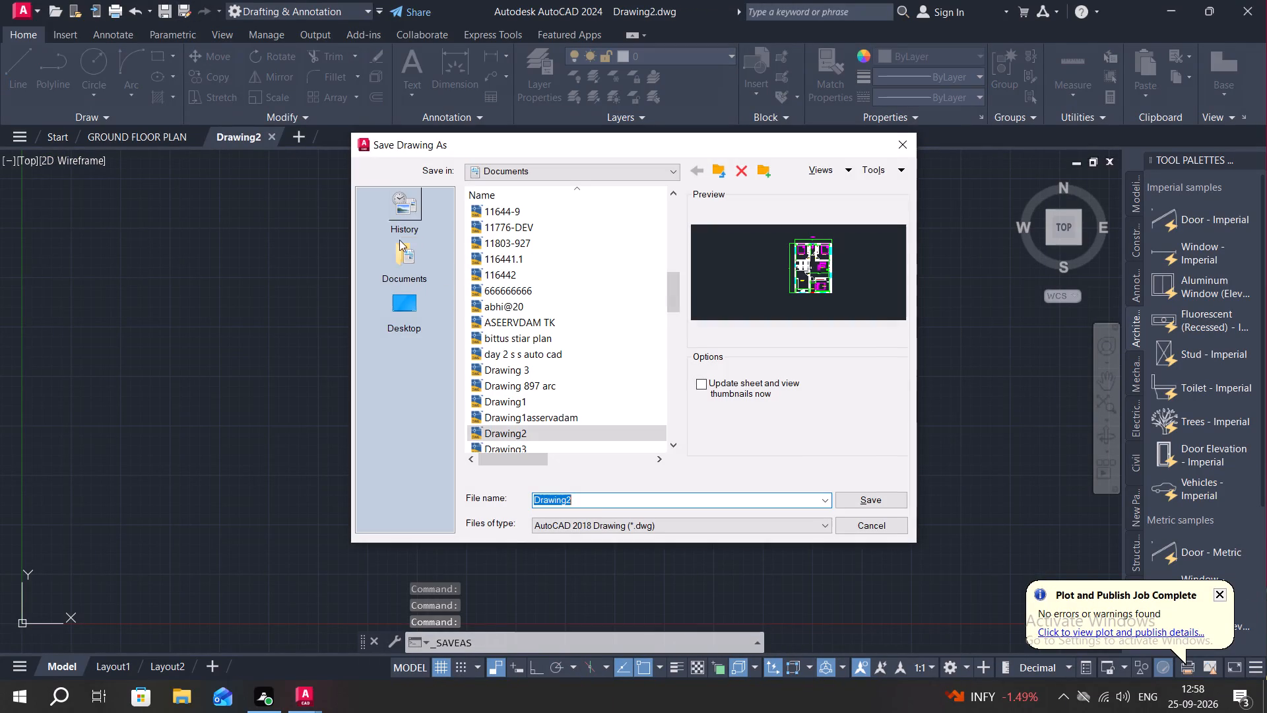
left_click(595, 501)
key("BackSpace")
key("BackSpace")
key("BackSpace")
key("BackSpace")
key("BackSpace")
key("BackSpace")
key("BackSpace")
key("BackSpace")
key("BackSpace")
key("BackSpace")
key("BackSpace")
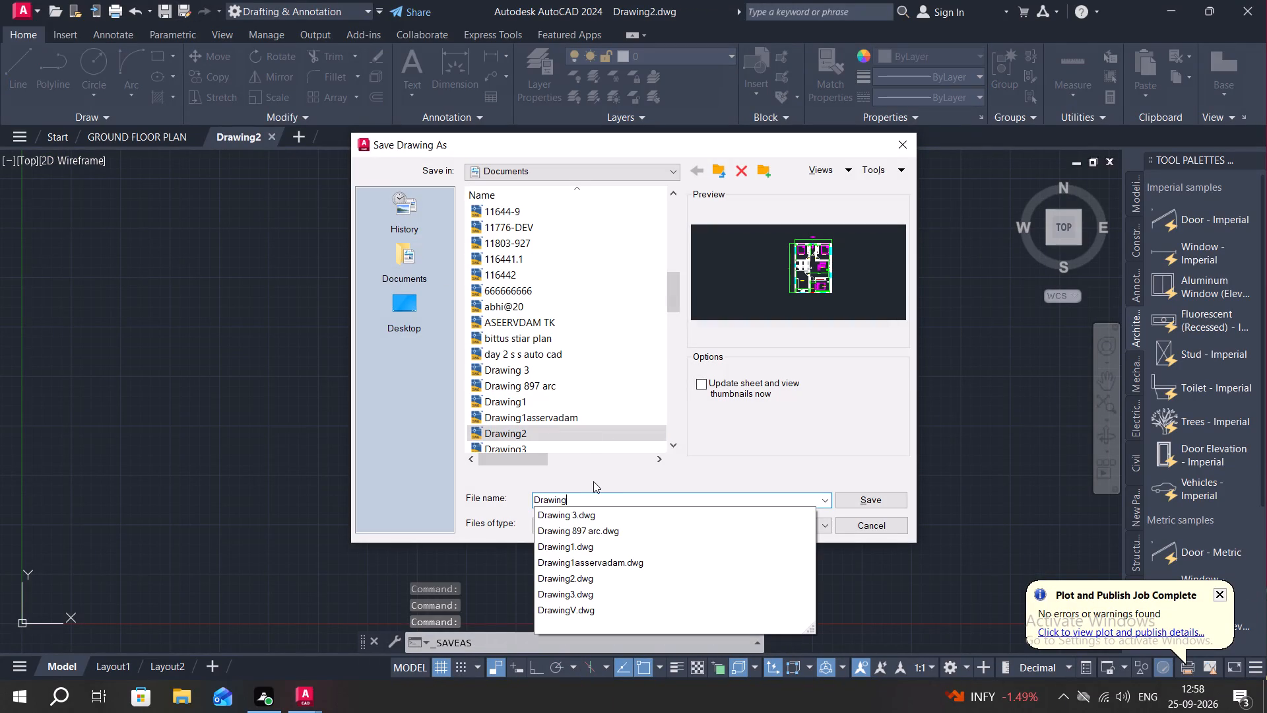
type("KITCHEN")
key("space")
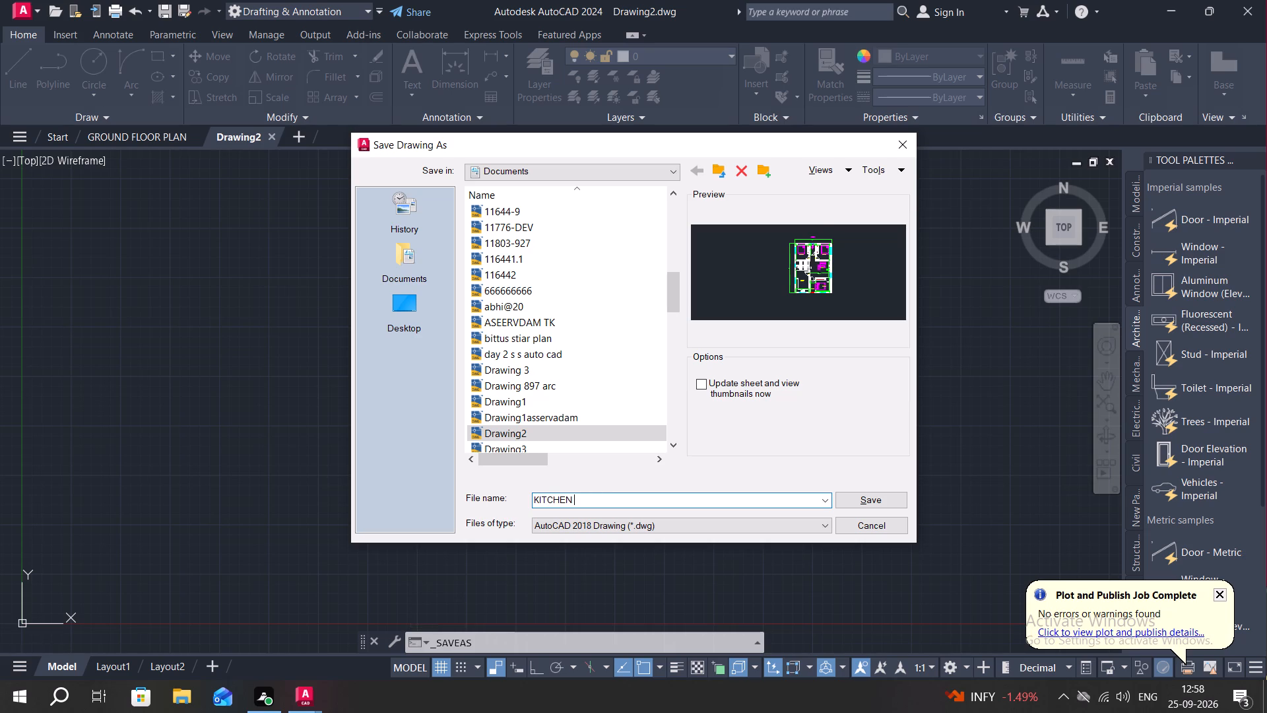
key("shift+percent")
key("shift+BackSpace")
type("& PLAN")
left_click(868, 496)
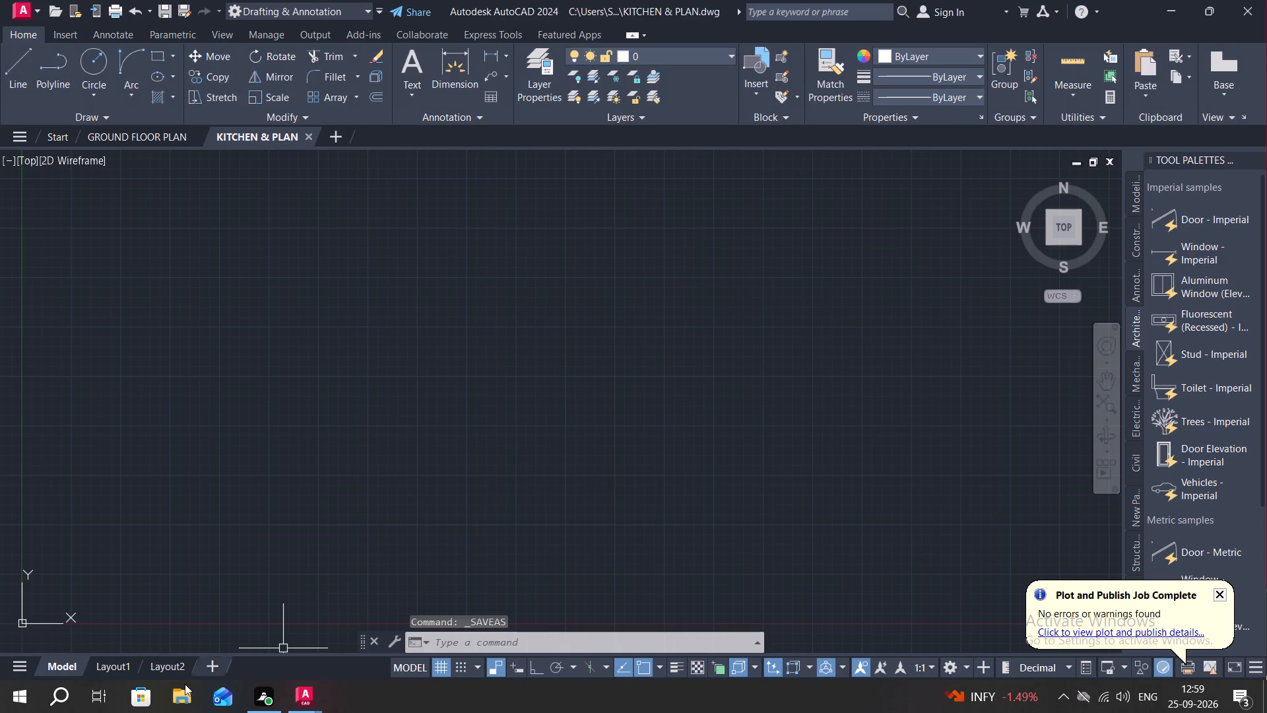
Switch to Windows and open its Start menu.
left_click(24, 696)
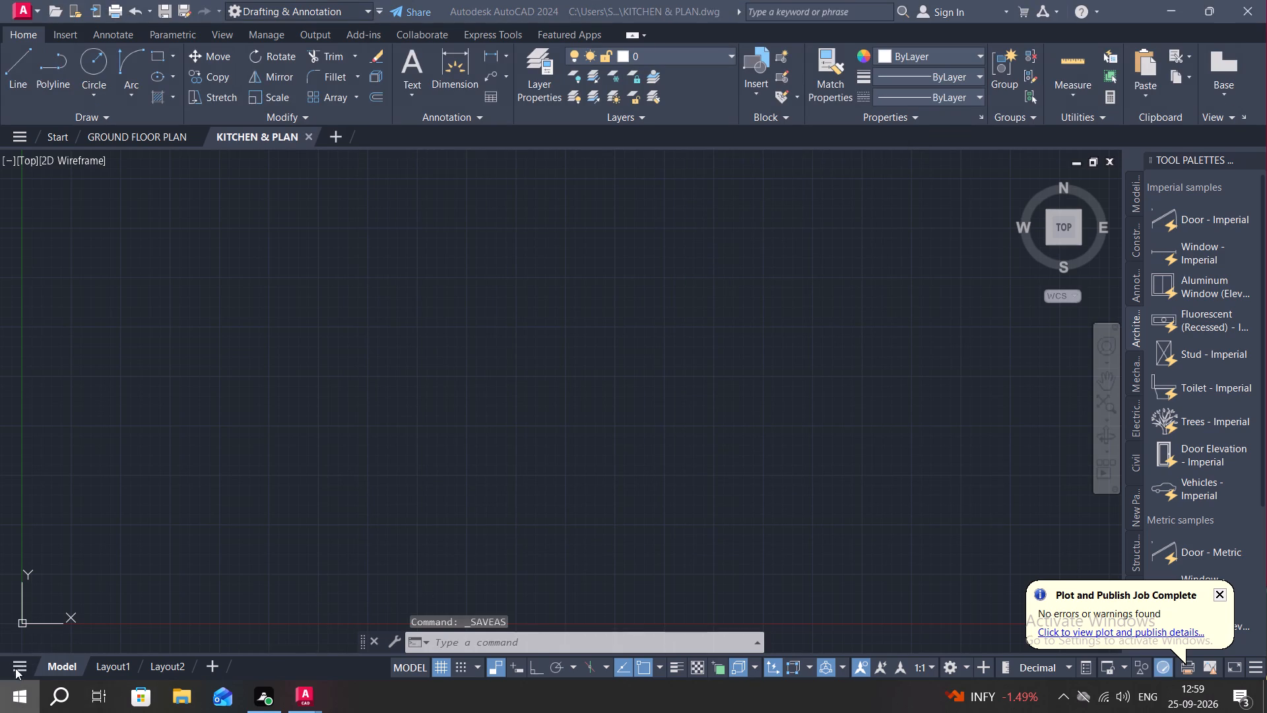
left_click(16, 658)
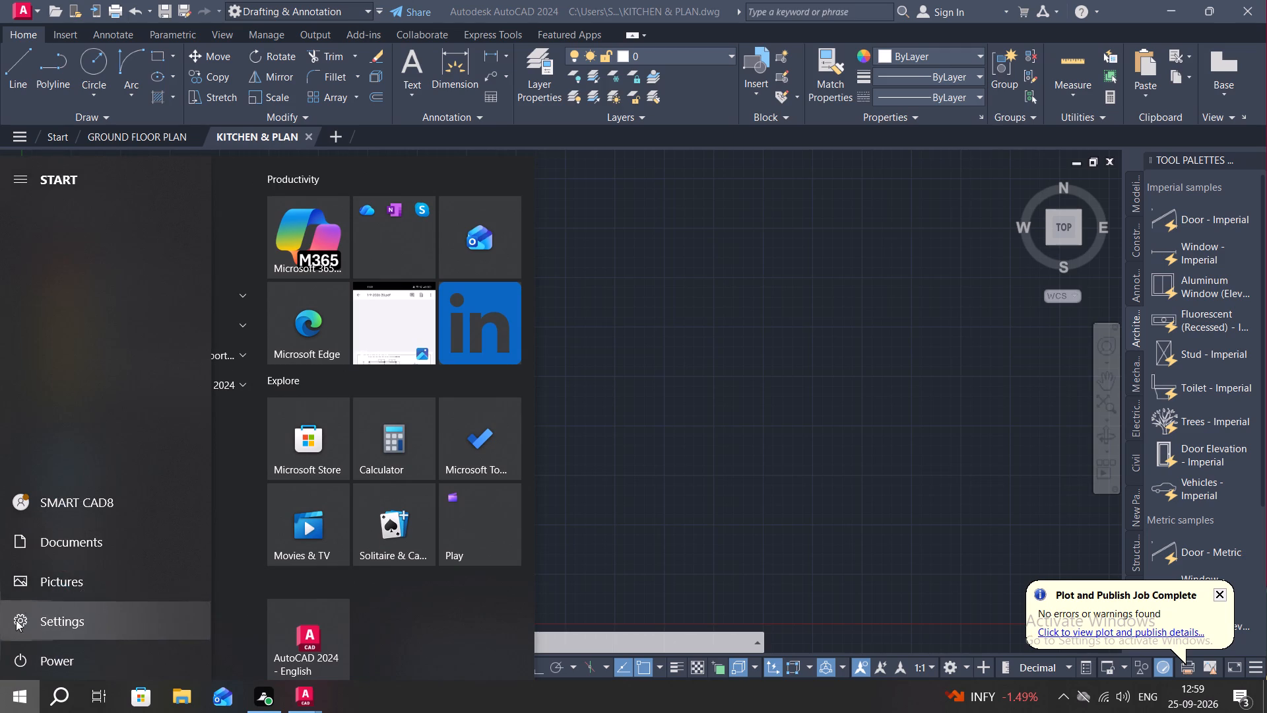
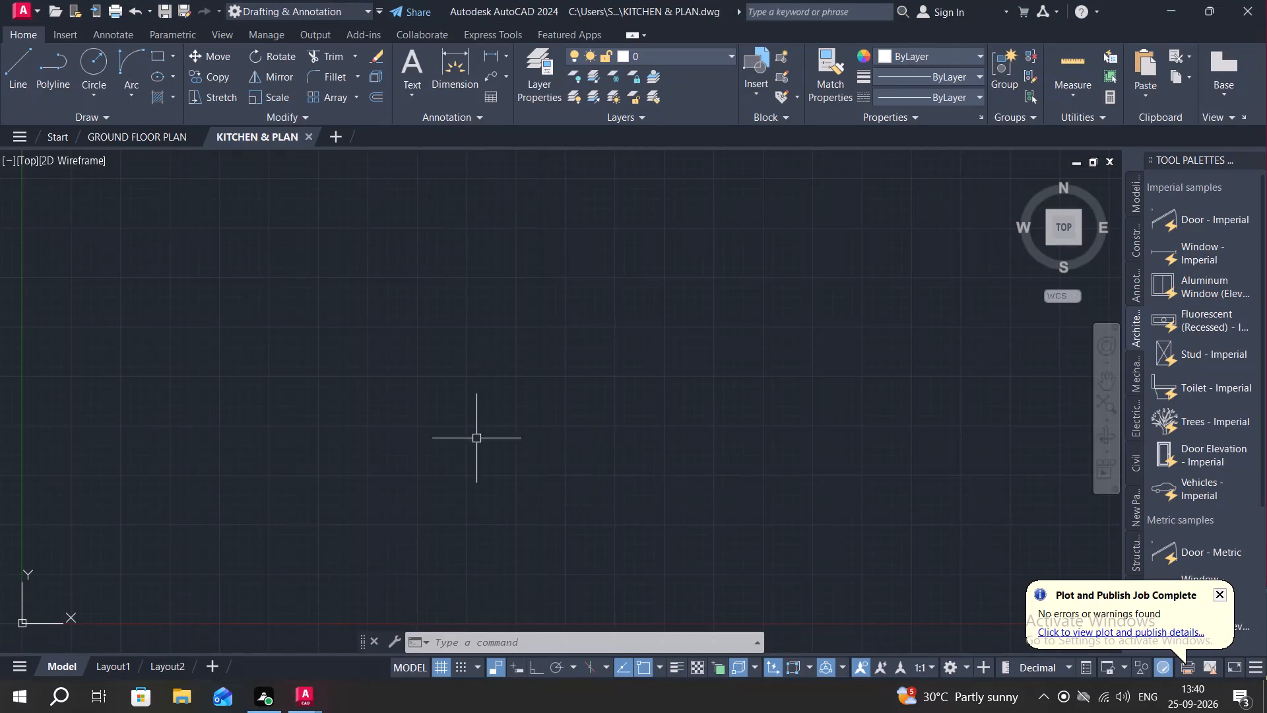
Start a trial line in the empty drawing and turn on Ortho mode.
middle_click_drag(346, 476, 444, 477)
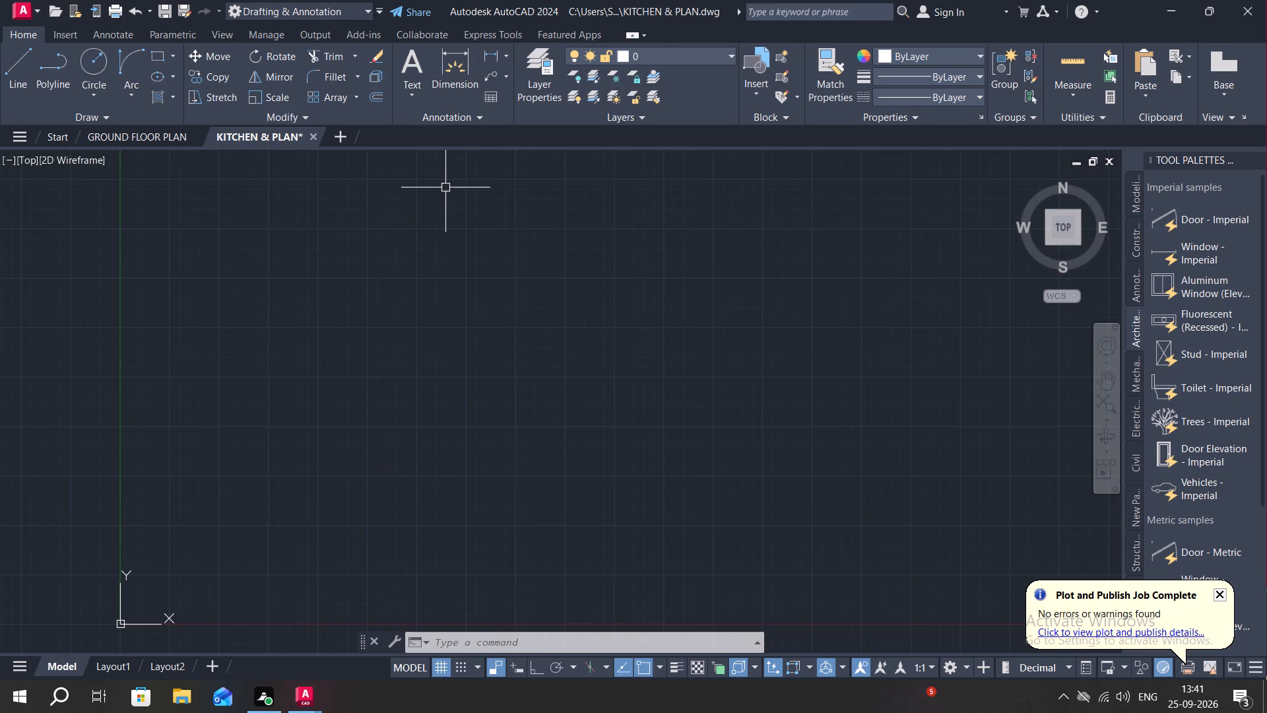
type("L")
key("space")
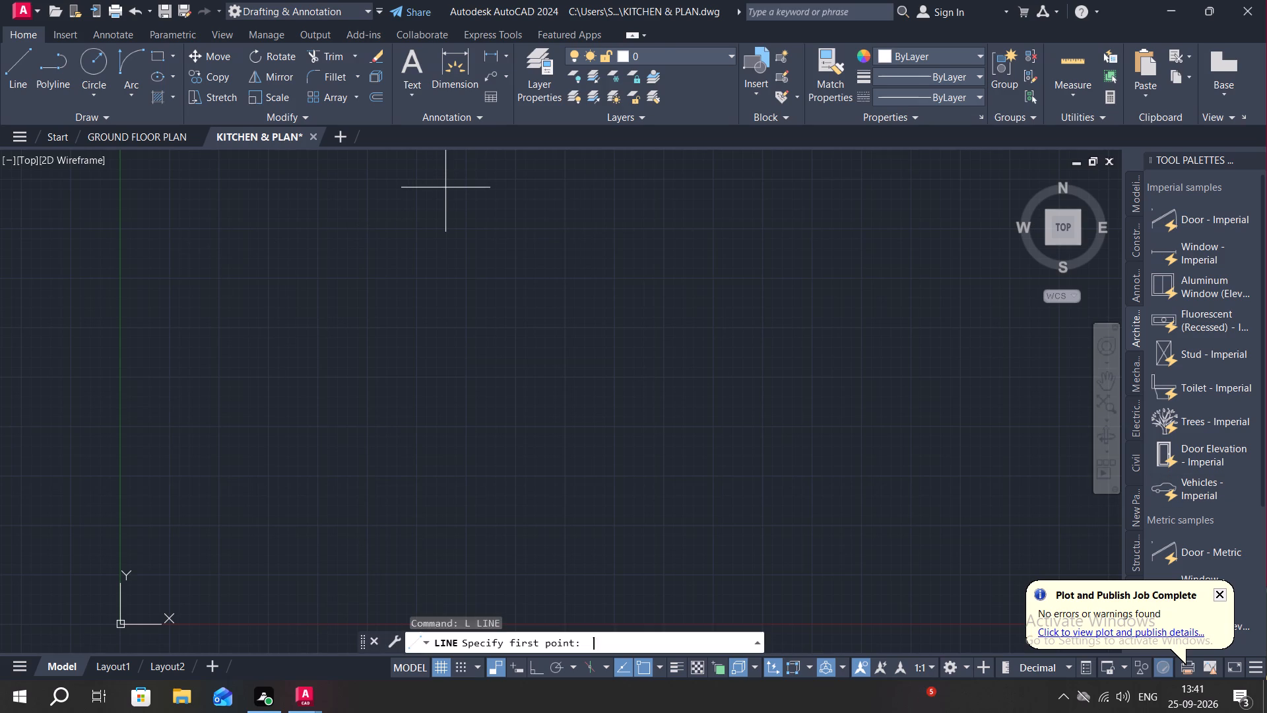
left_click(368, 179)
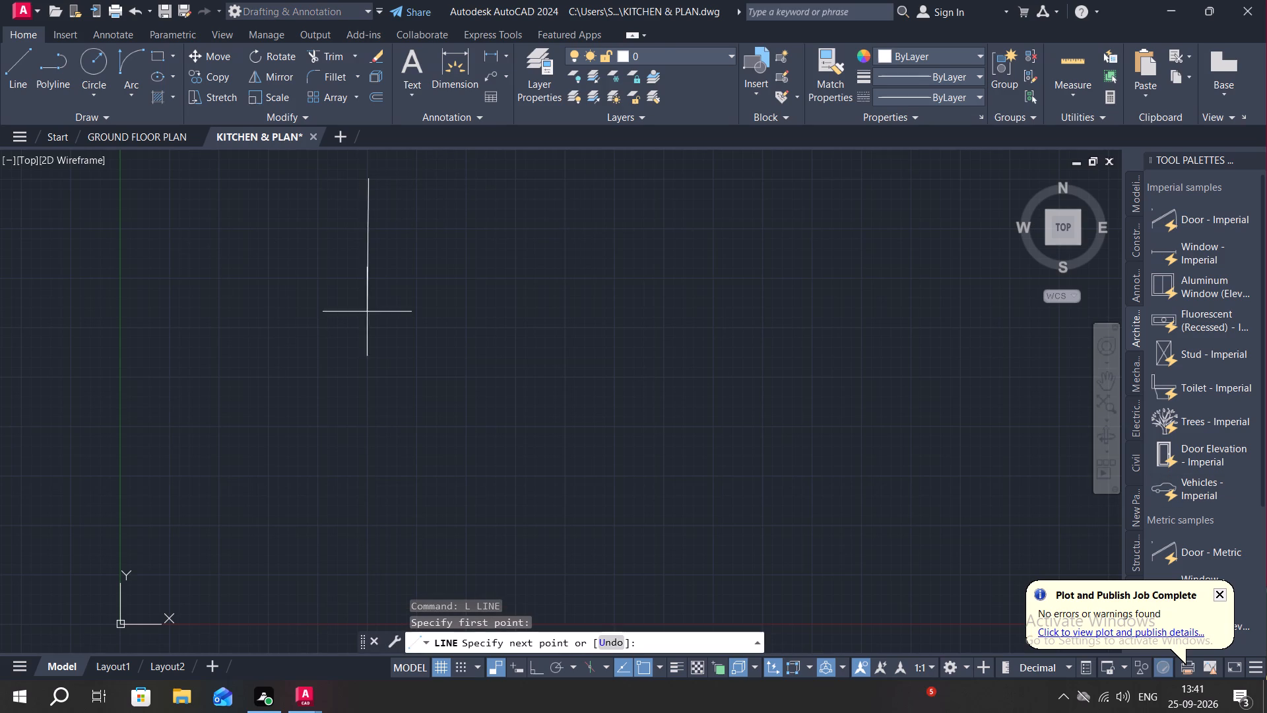
key("F8")
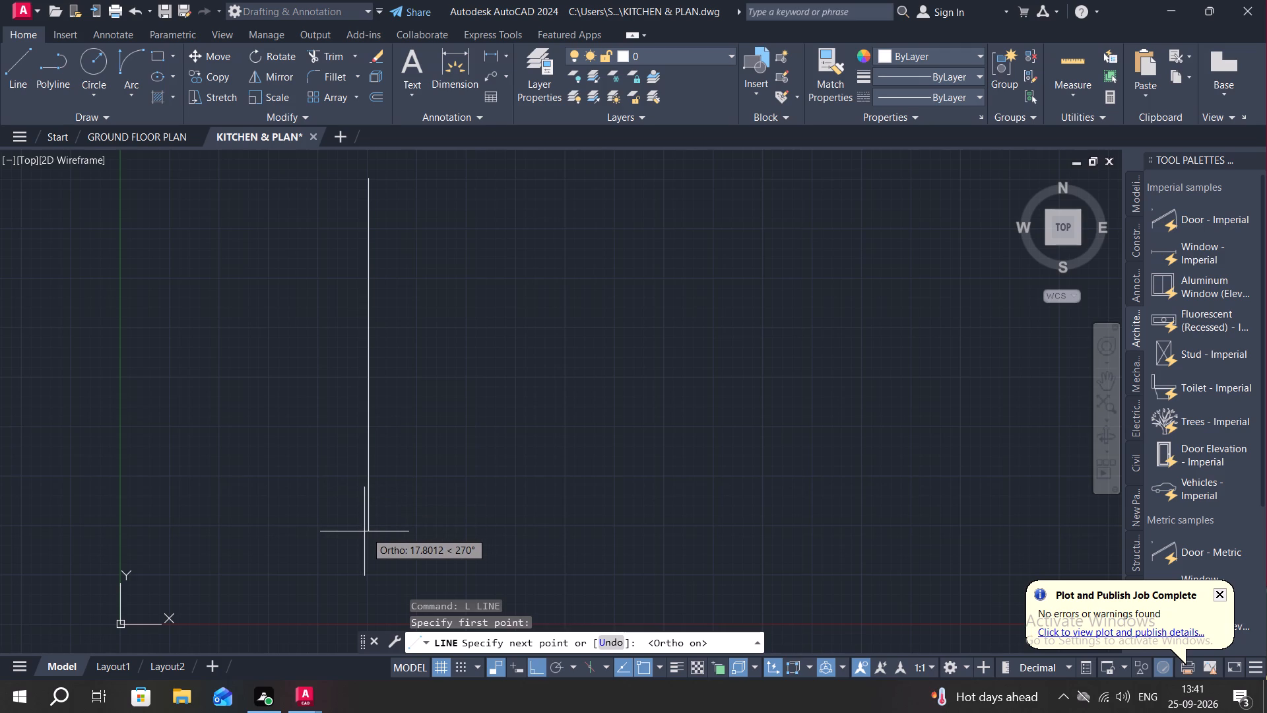
key("Escape")
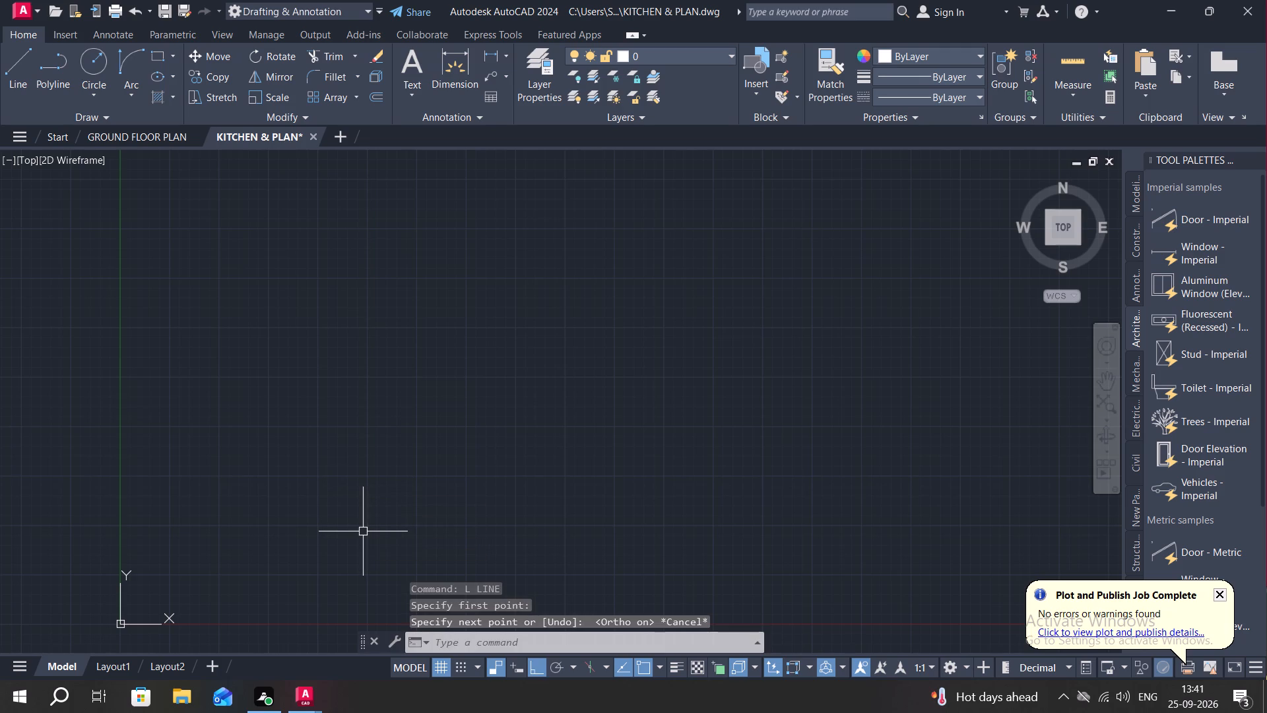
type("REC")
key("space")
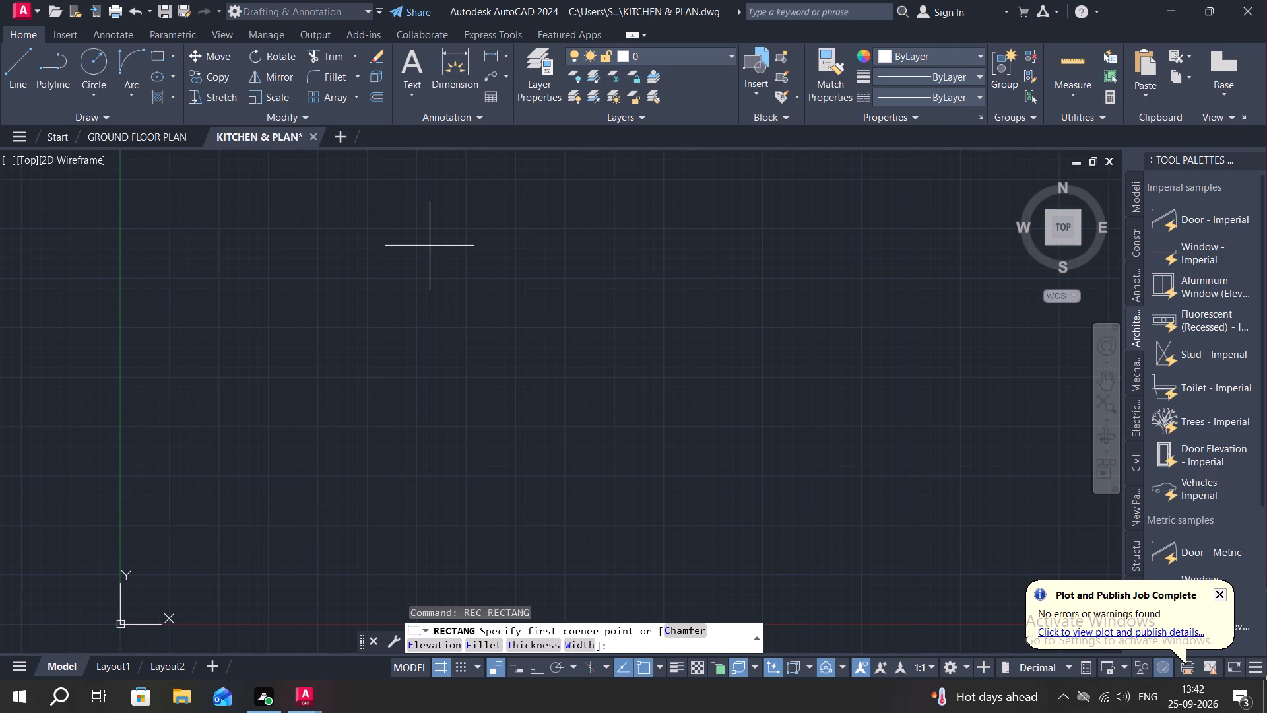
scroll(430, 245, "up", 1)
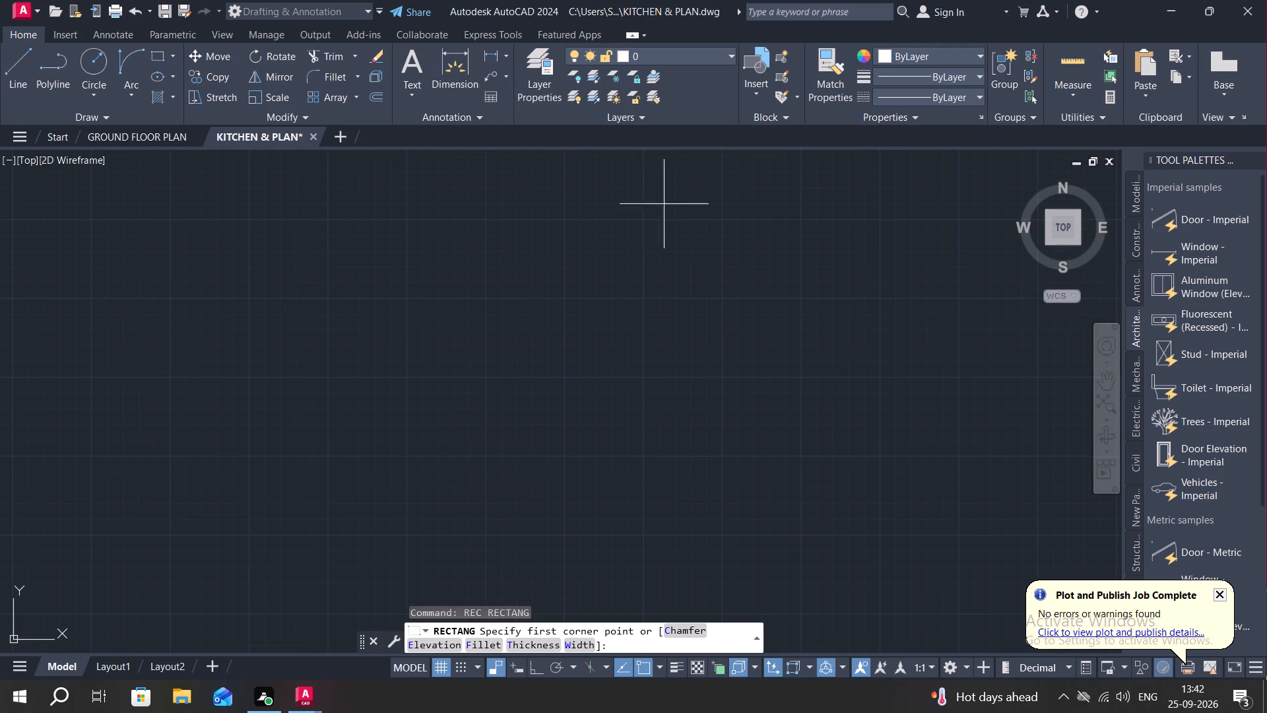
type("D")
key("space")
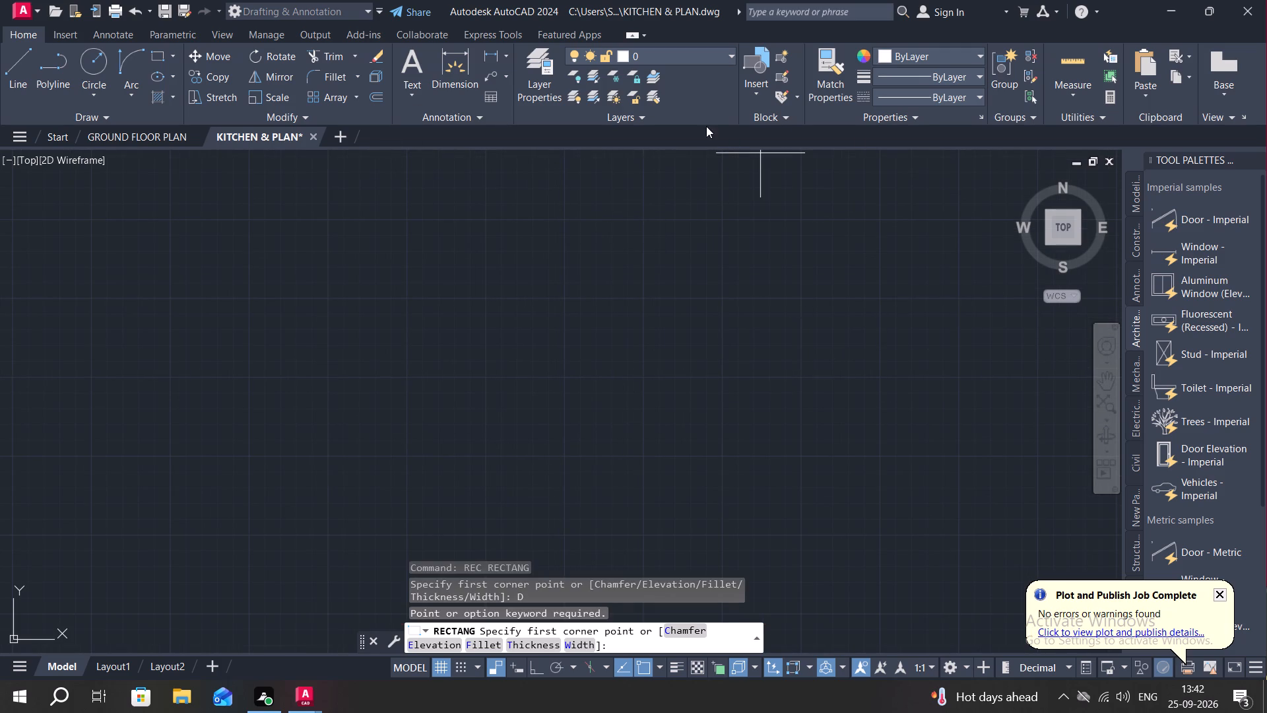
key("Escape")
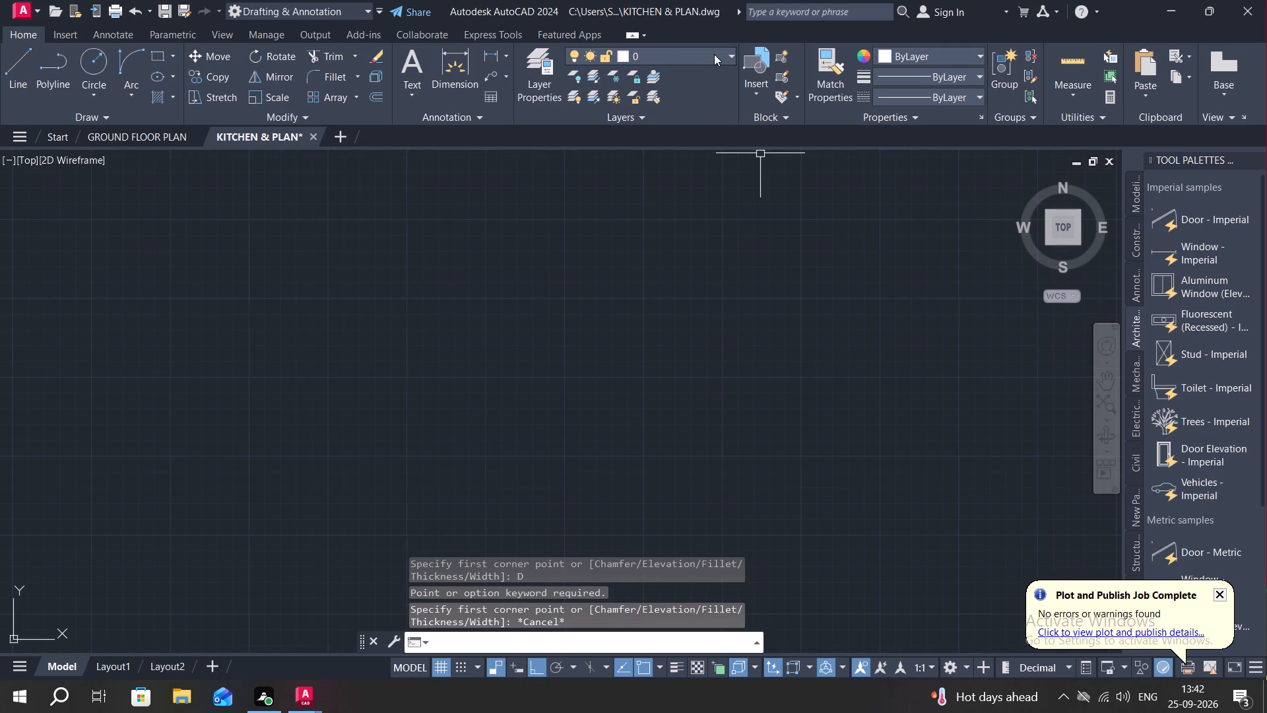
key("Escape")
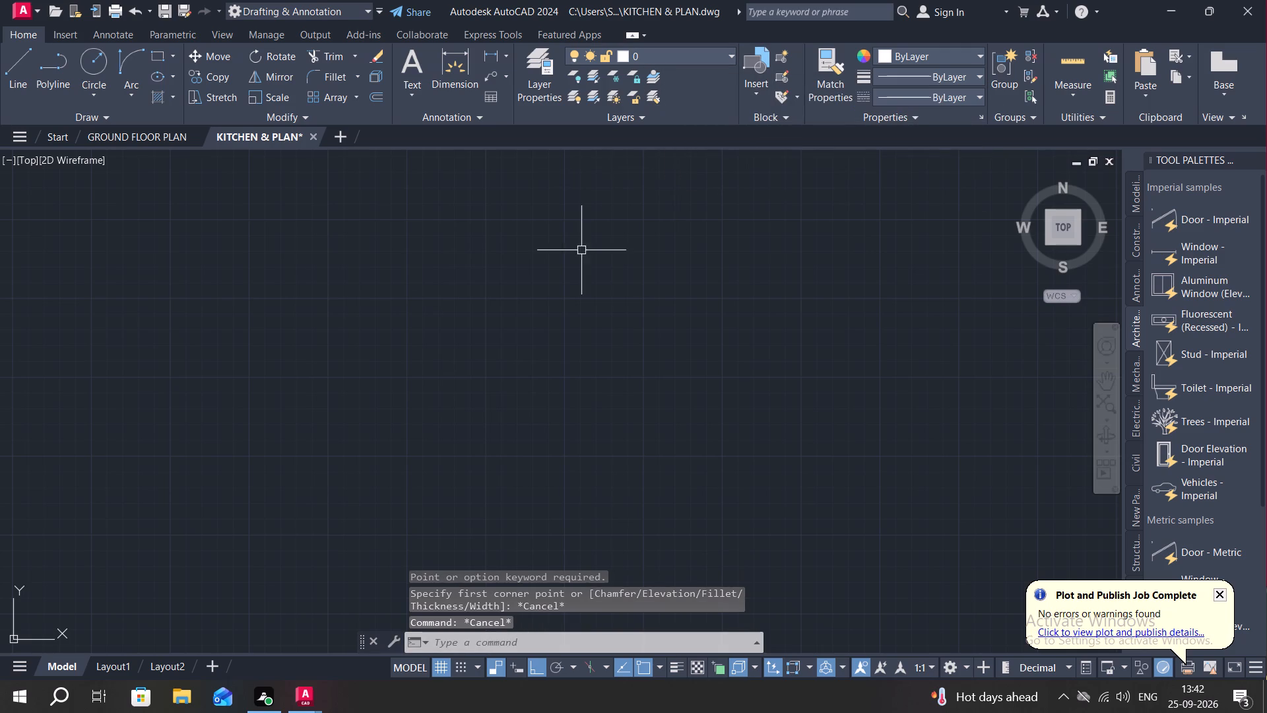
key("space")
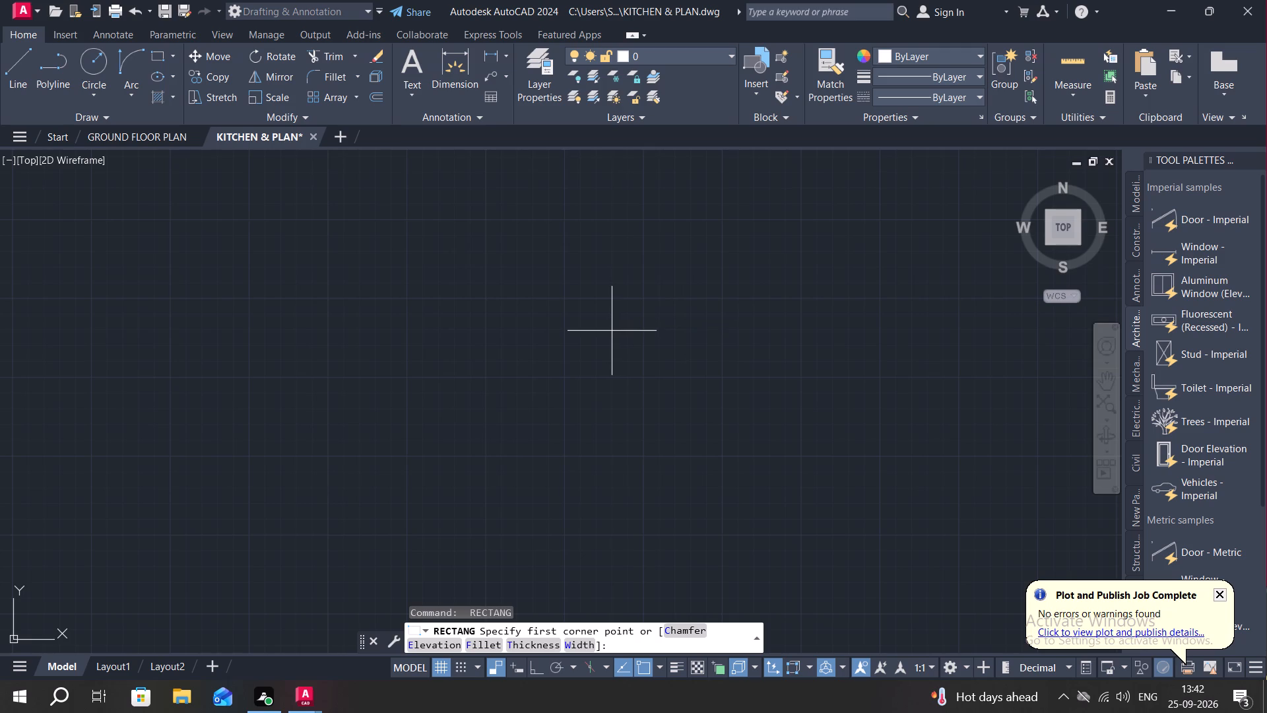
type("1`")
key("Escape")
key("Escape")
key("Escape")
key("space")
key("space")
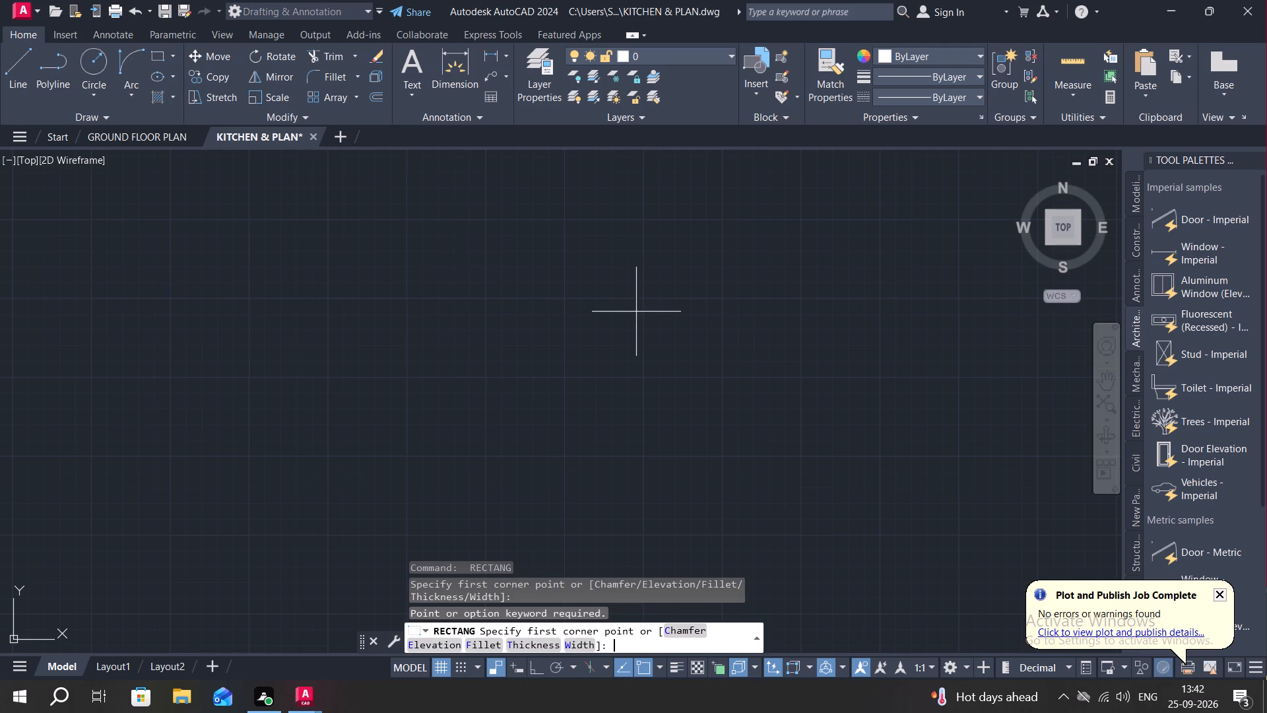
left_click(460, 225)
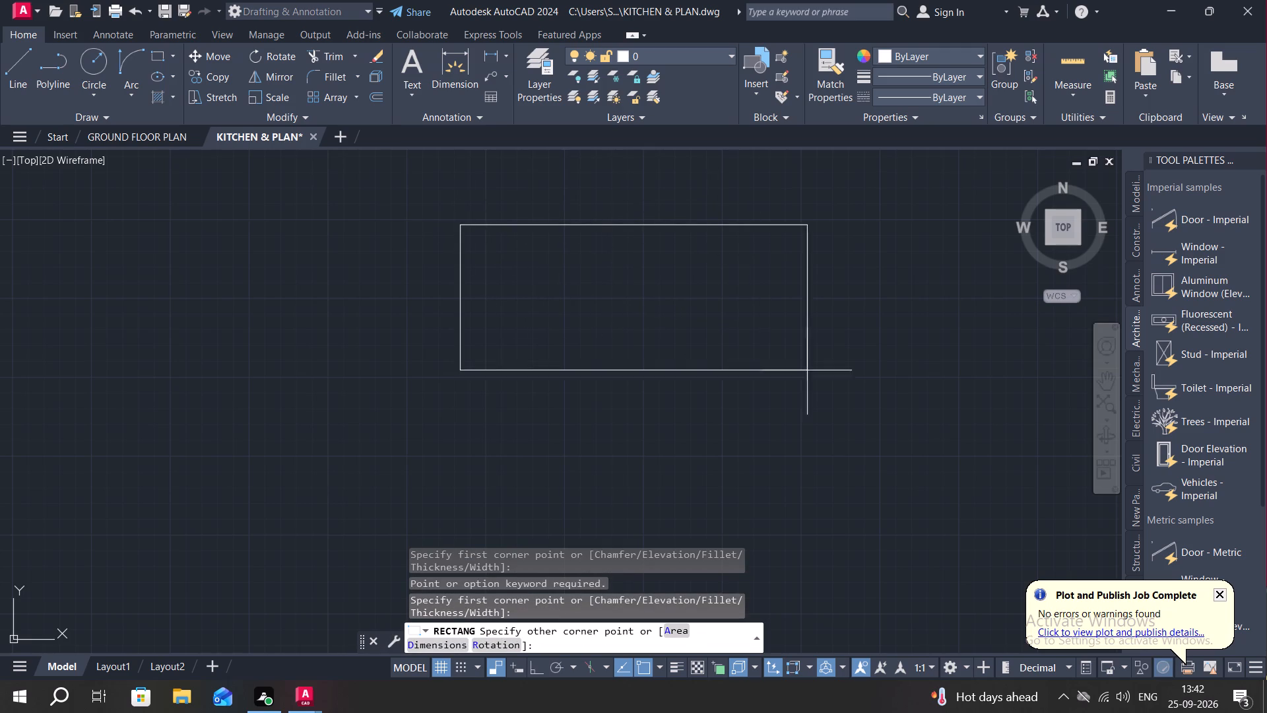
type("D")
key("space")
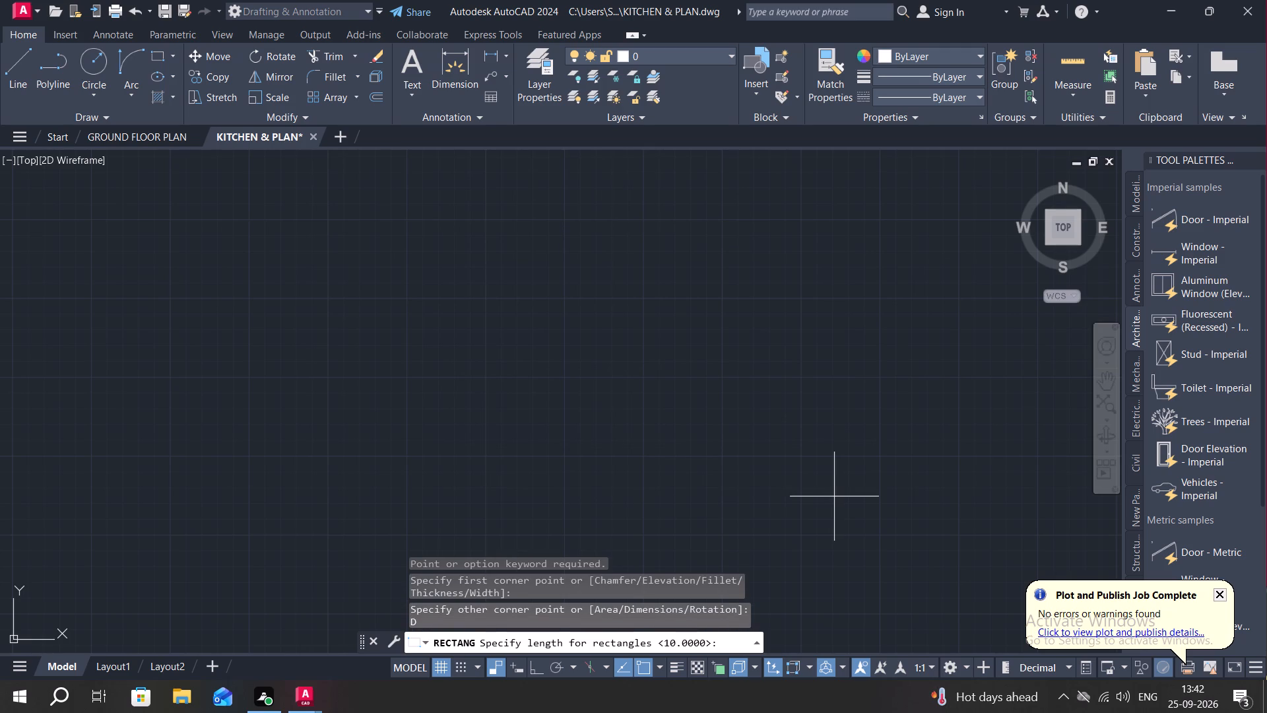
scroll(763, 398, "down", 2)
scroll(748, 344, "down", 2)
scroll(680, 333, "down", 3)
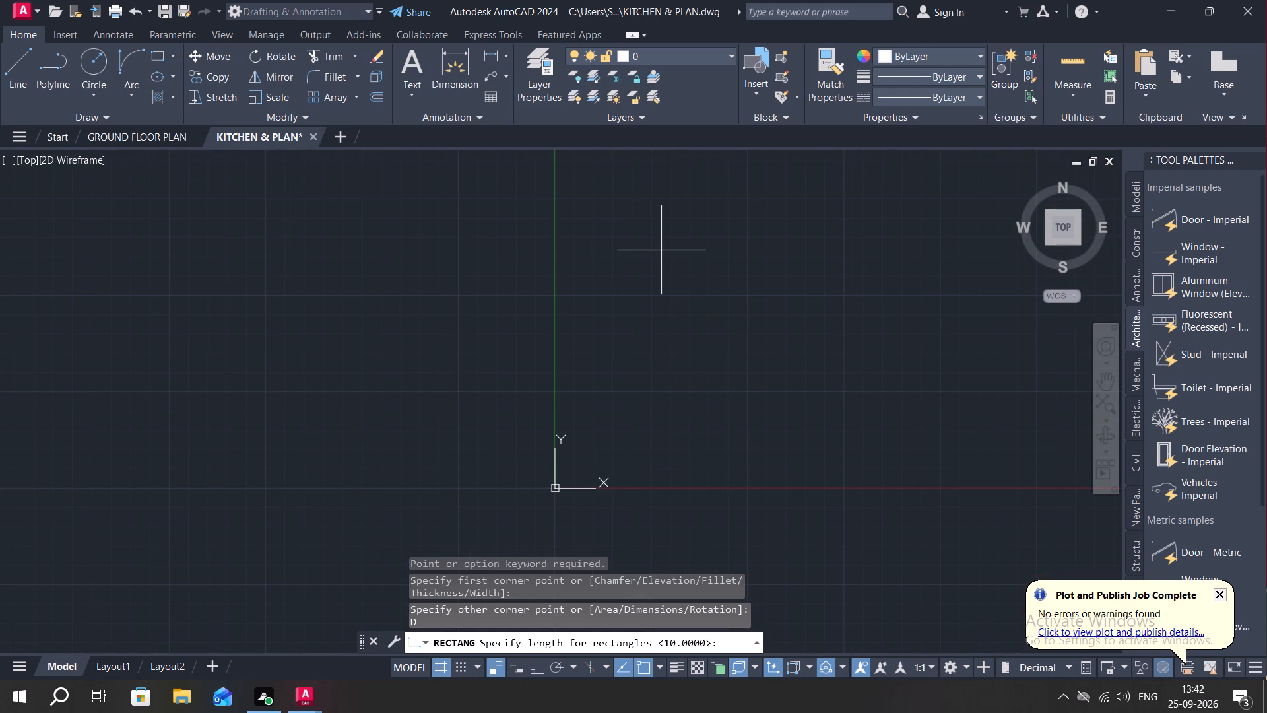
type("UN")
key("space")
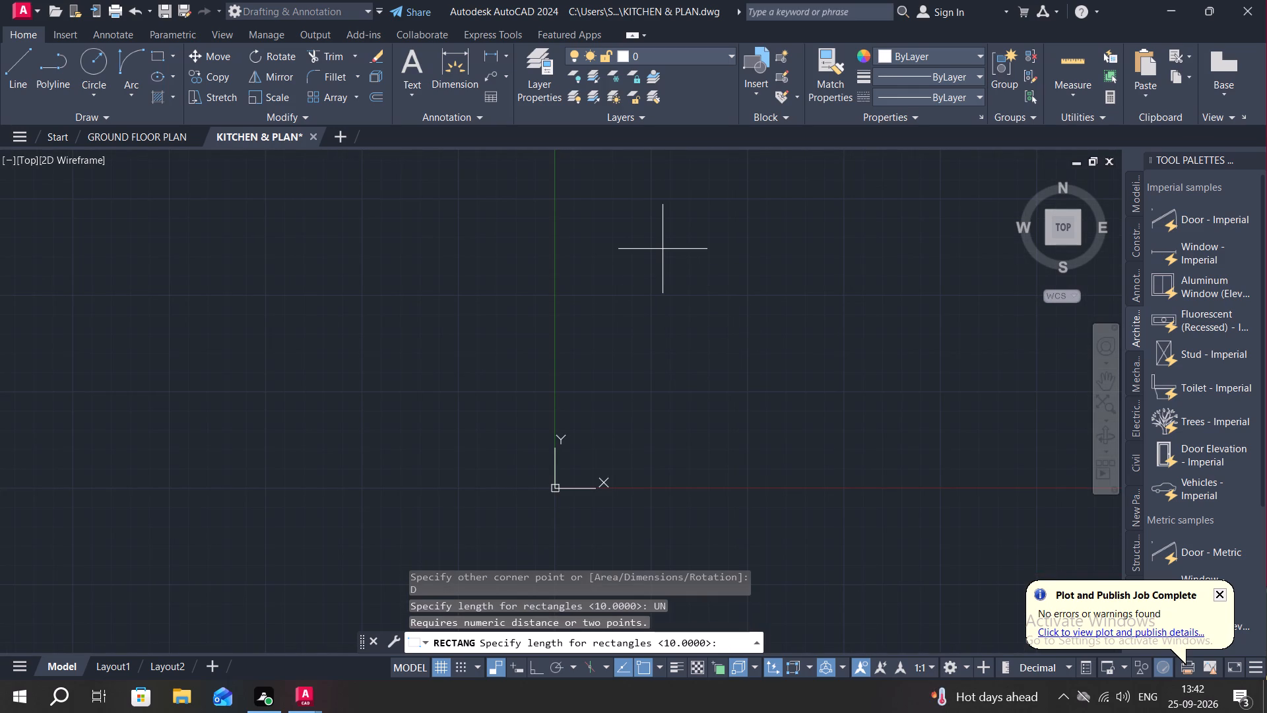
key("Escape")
Set the drawing's length units to Engineering with a precision of 0'-0.00".
type("UN")
key("space")
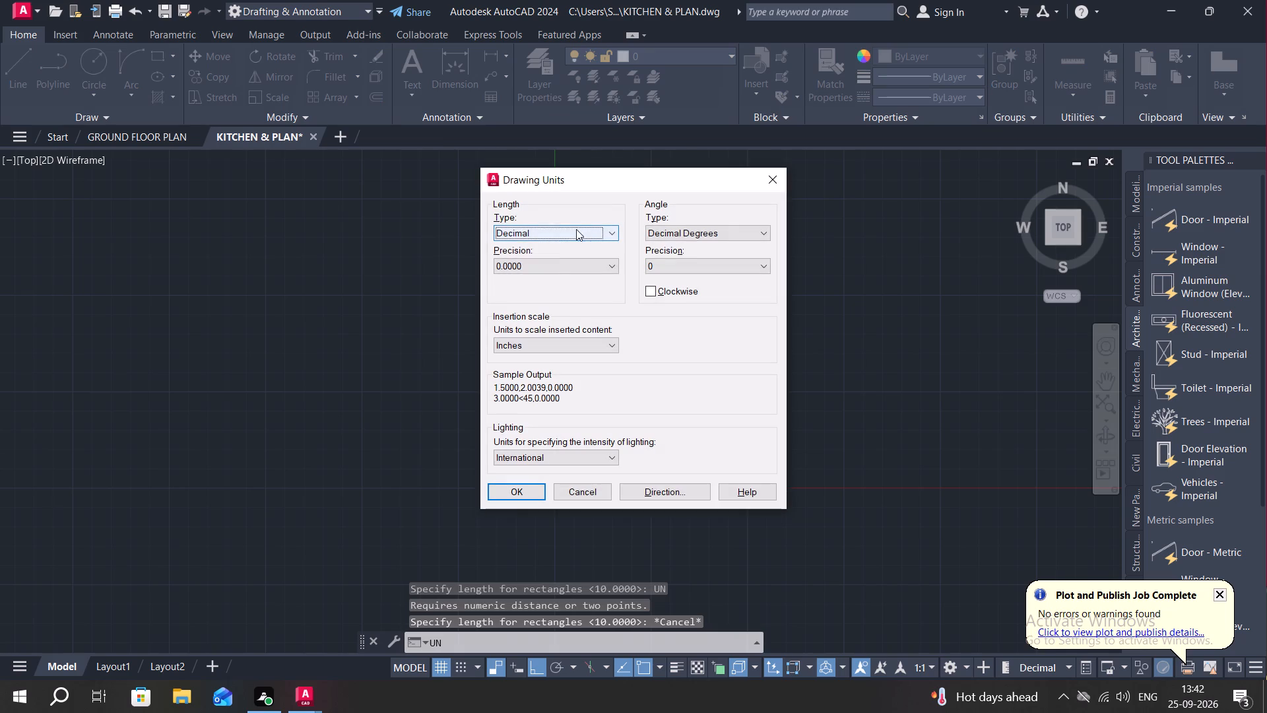
left_click(576, 228)
left_click(555, 264)
left_click(554, 265)
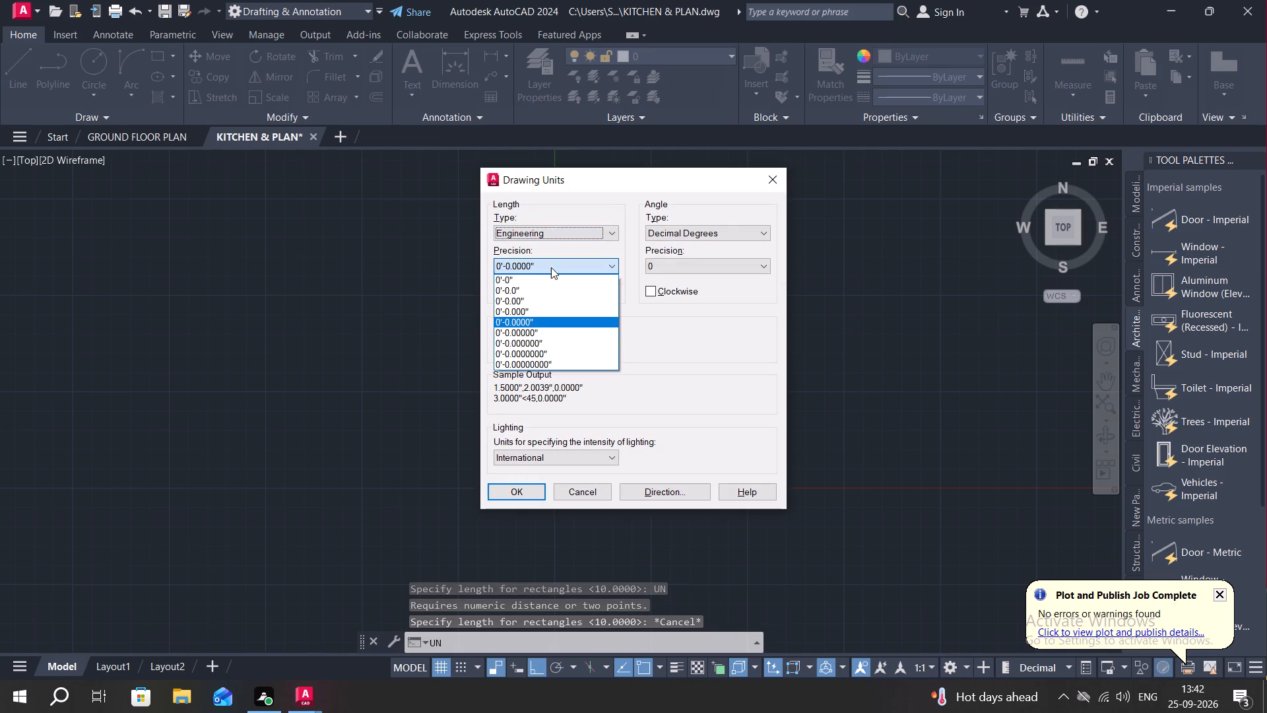
left_click(531, 297)
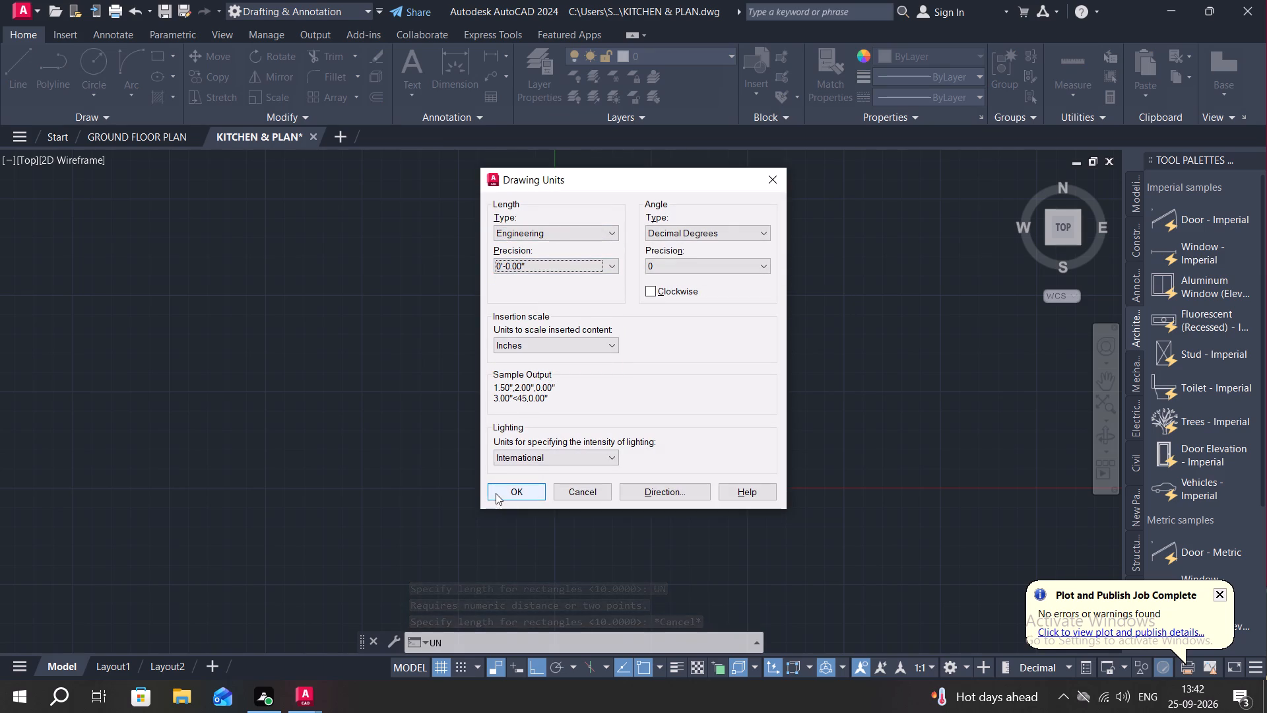
left_click(496, 493)
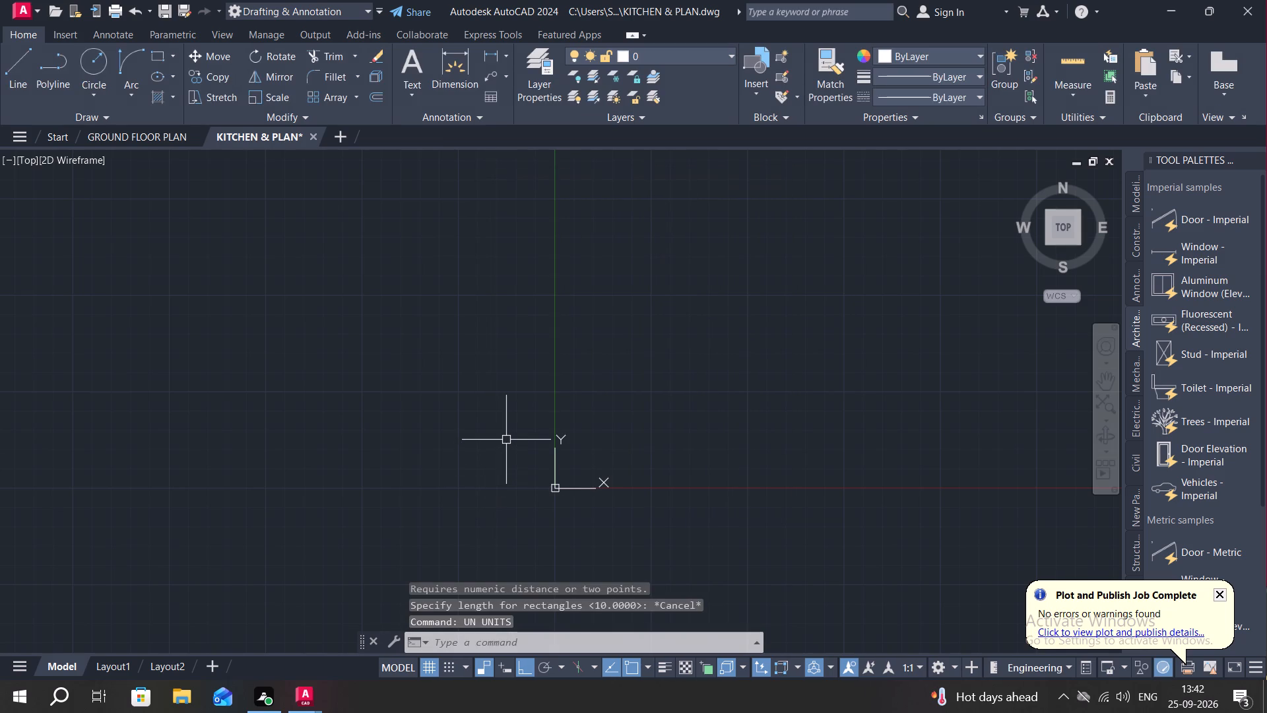
Modify the Standard dimension style's primary units to Engineering format with 0'-0.00" precision.
key("d")
key("space")
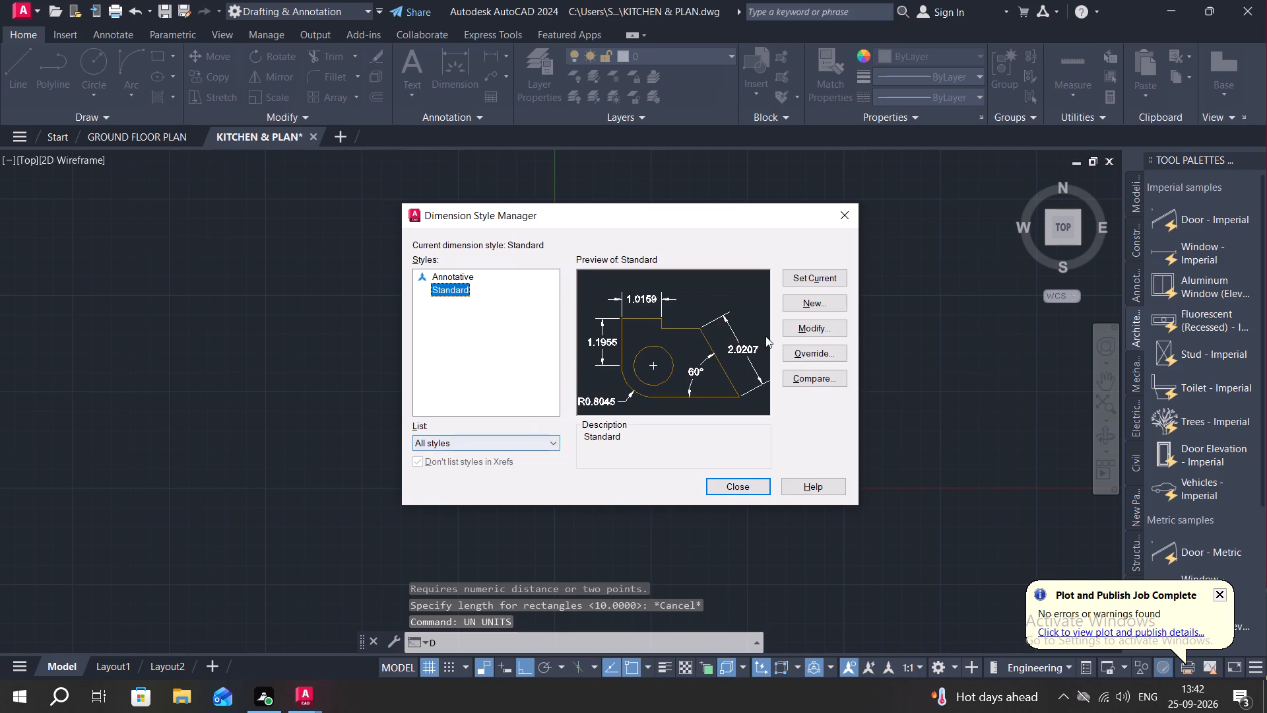
left_click(804, 328)
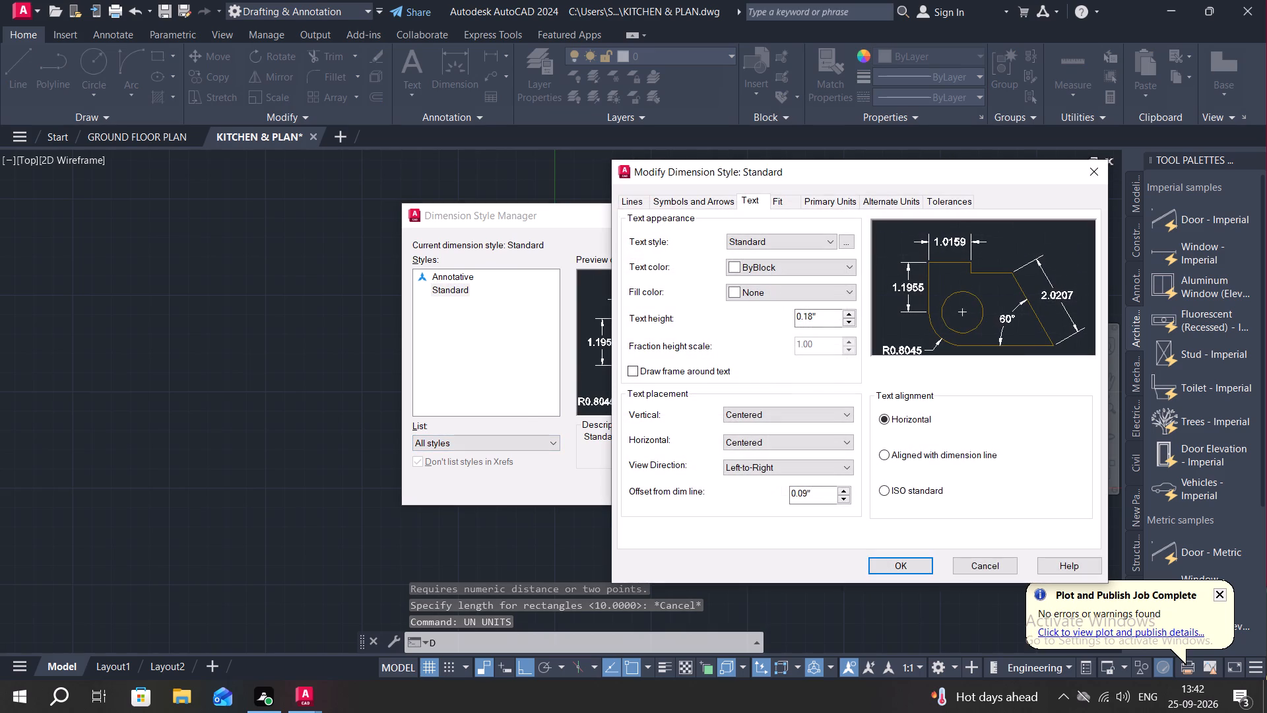
left_click(840, 197)
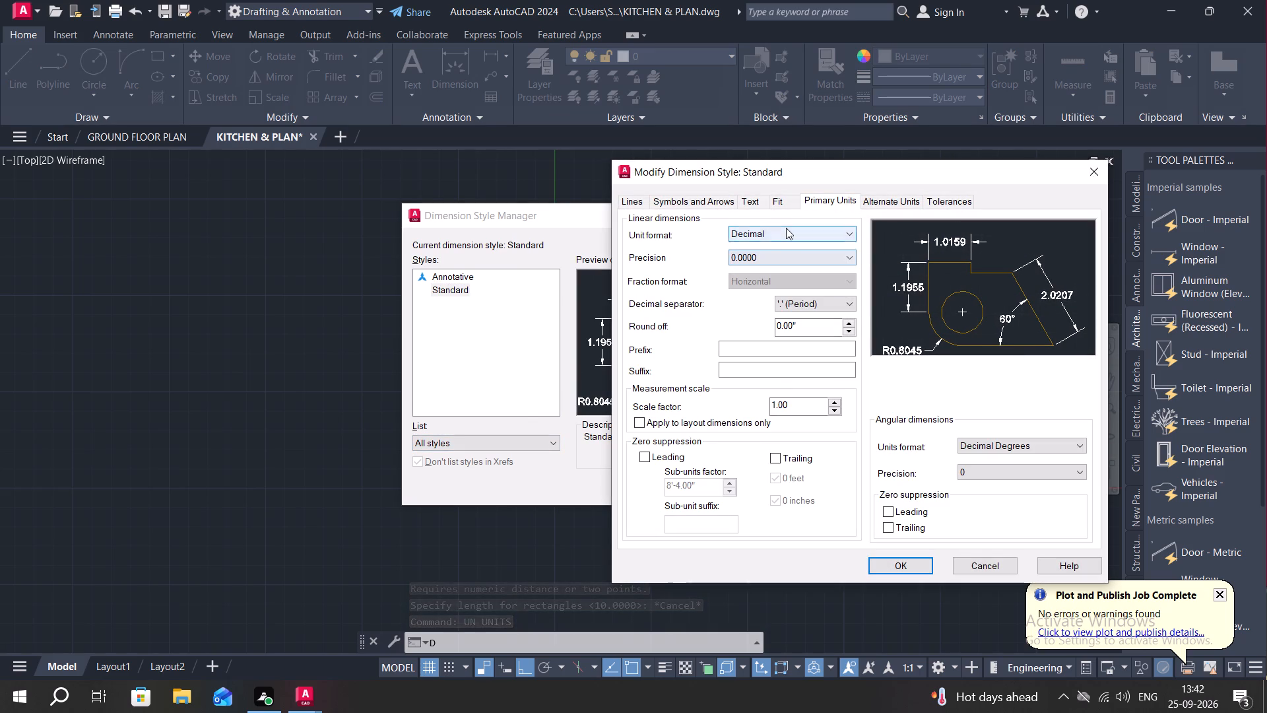
left_click(786, 228)
left_click(800, 265)
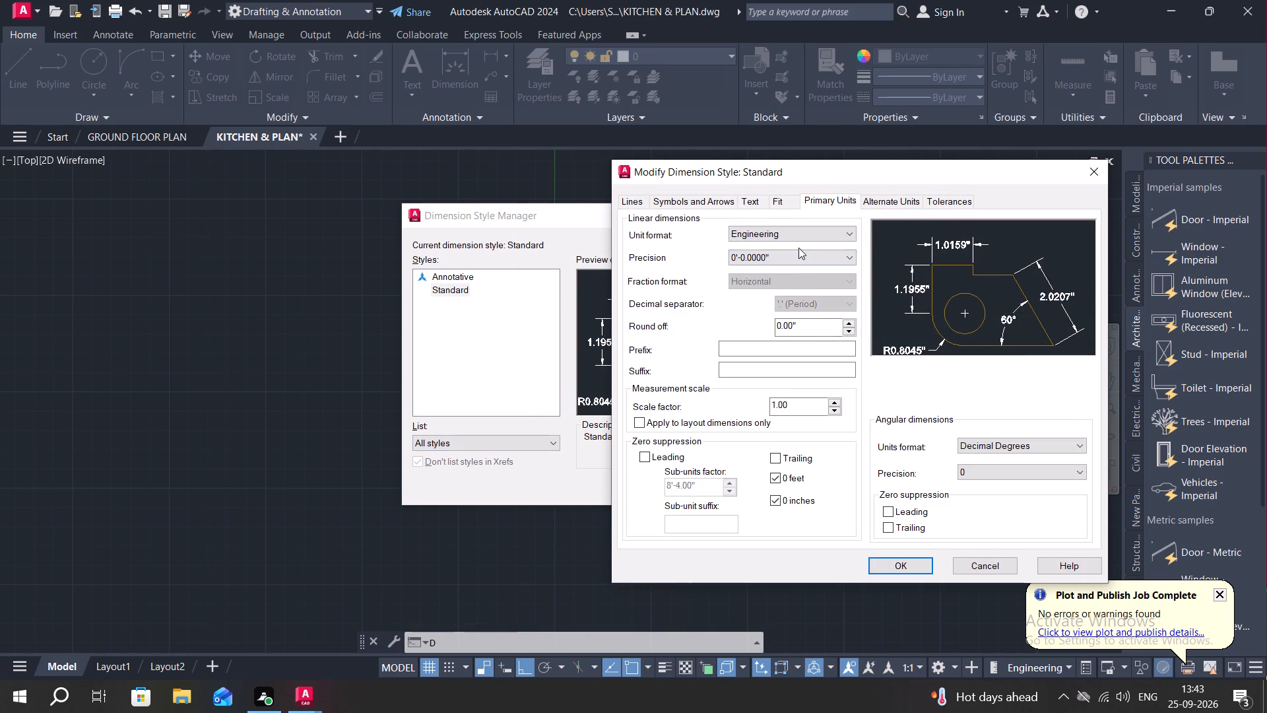
left_click(801, 263)
left_click(797, 289)
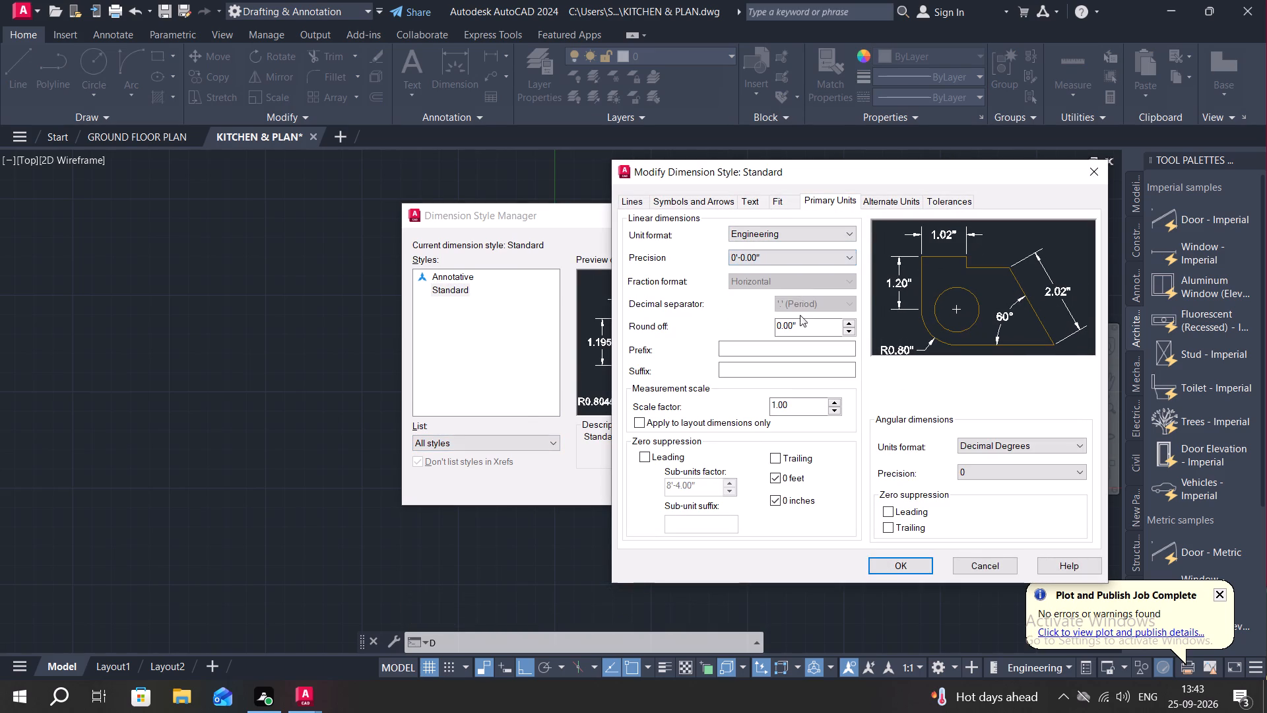
left_click(885, 566)
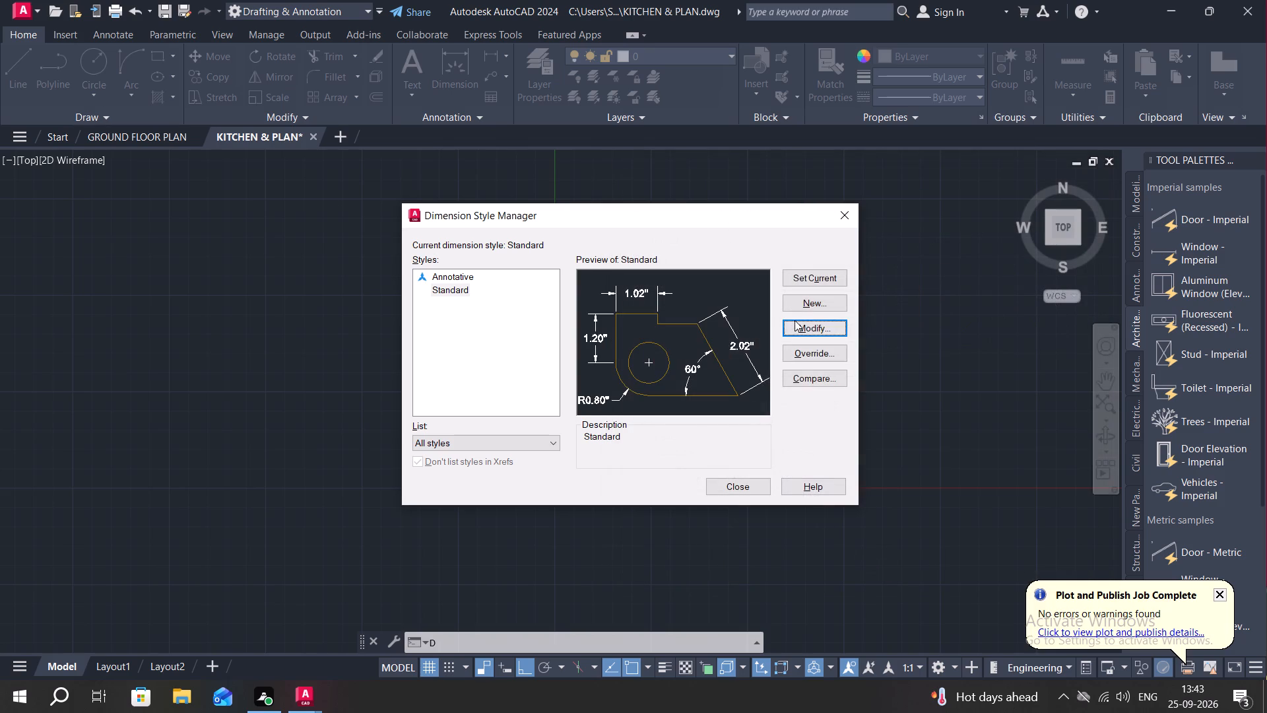
Set the Standard dimension style's text height to 6" and make that style current.
left_click(812, 326)
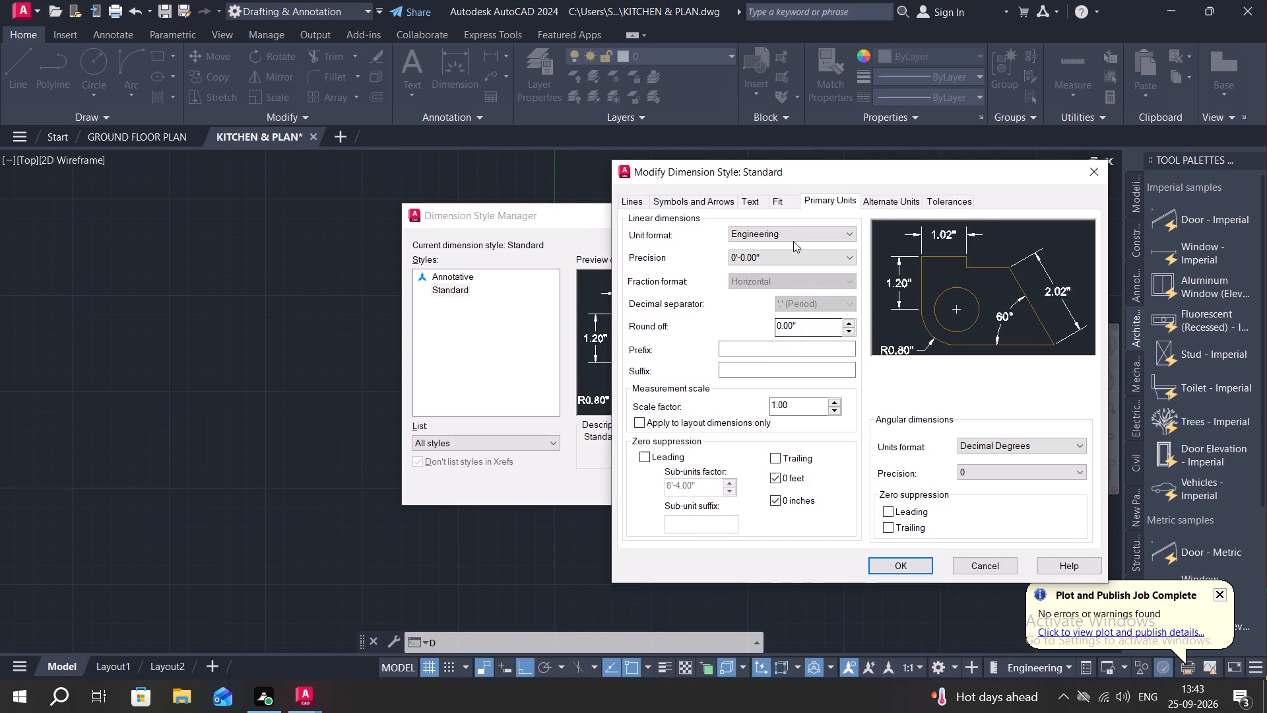
left_click(750, 195)
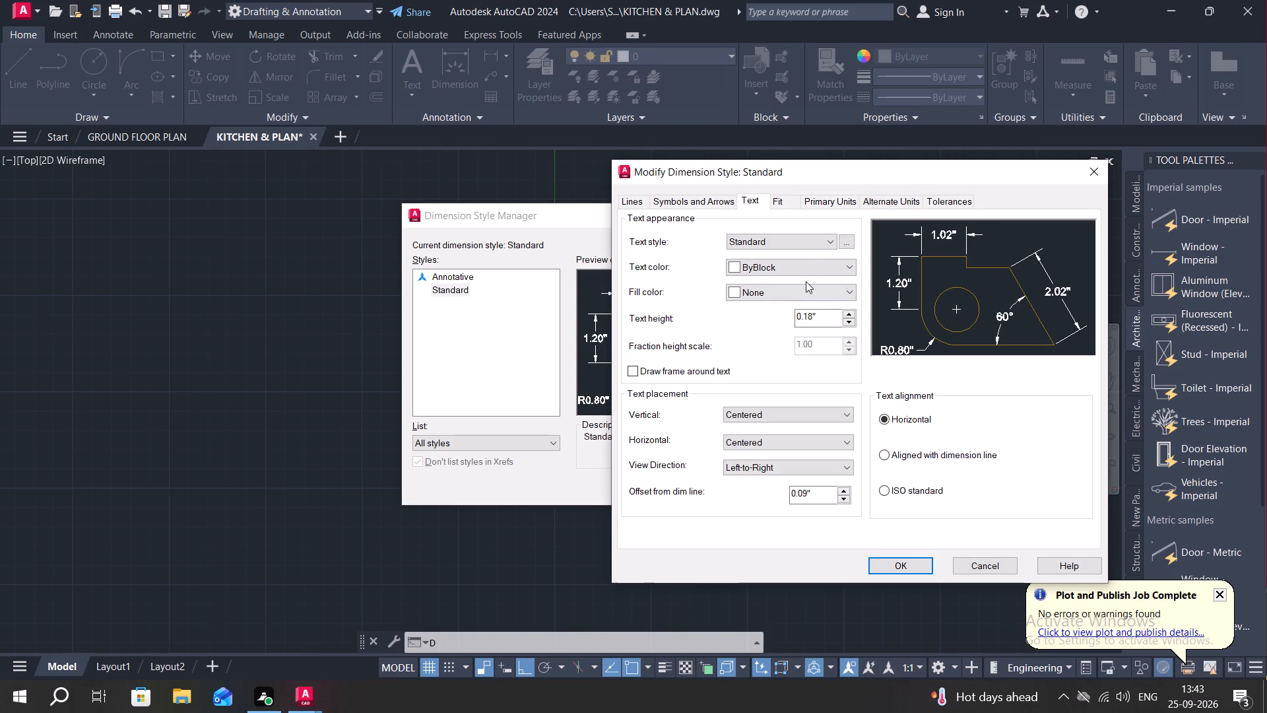
left_click(820, 318)
key("BackSpace")
key("BackSpace")
key("BackSpace")
key("BackSpace")
key("BackSpace")
key("BackSpace")
key("BackSpace")
key("6")
key("shift+quotedbl")
key("Return")
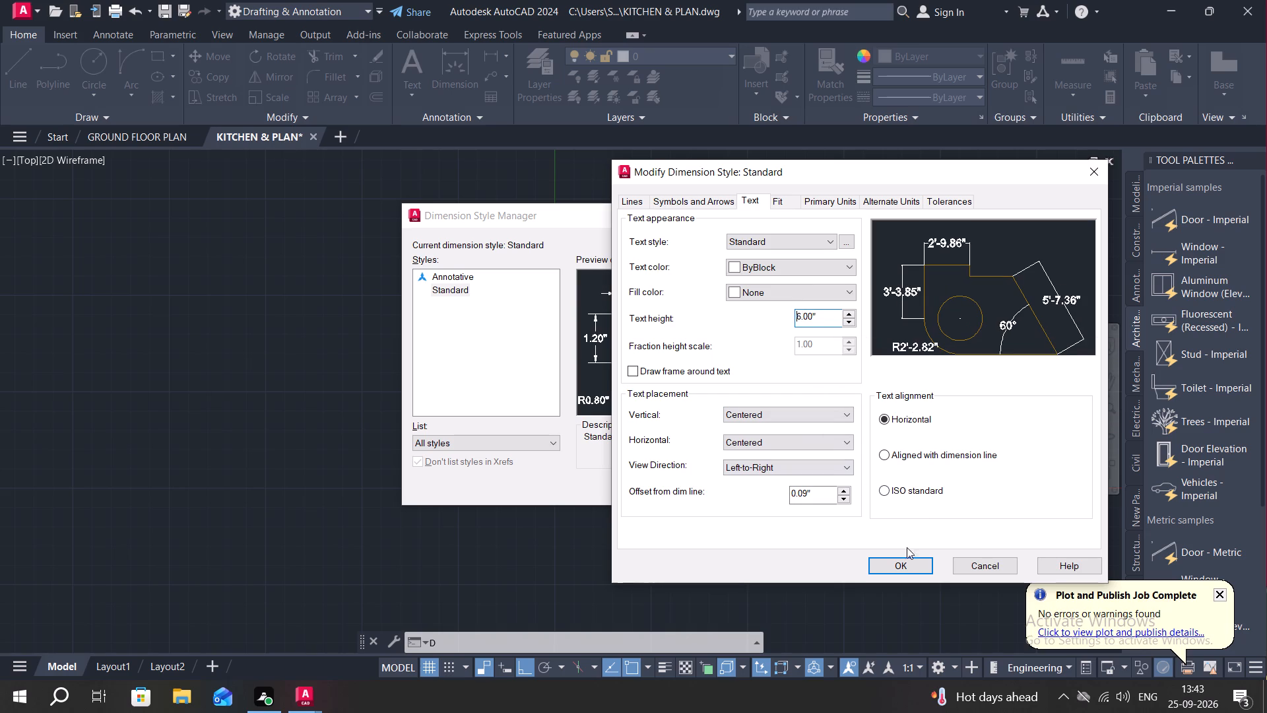
left_click(899, 565)
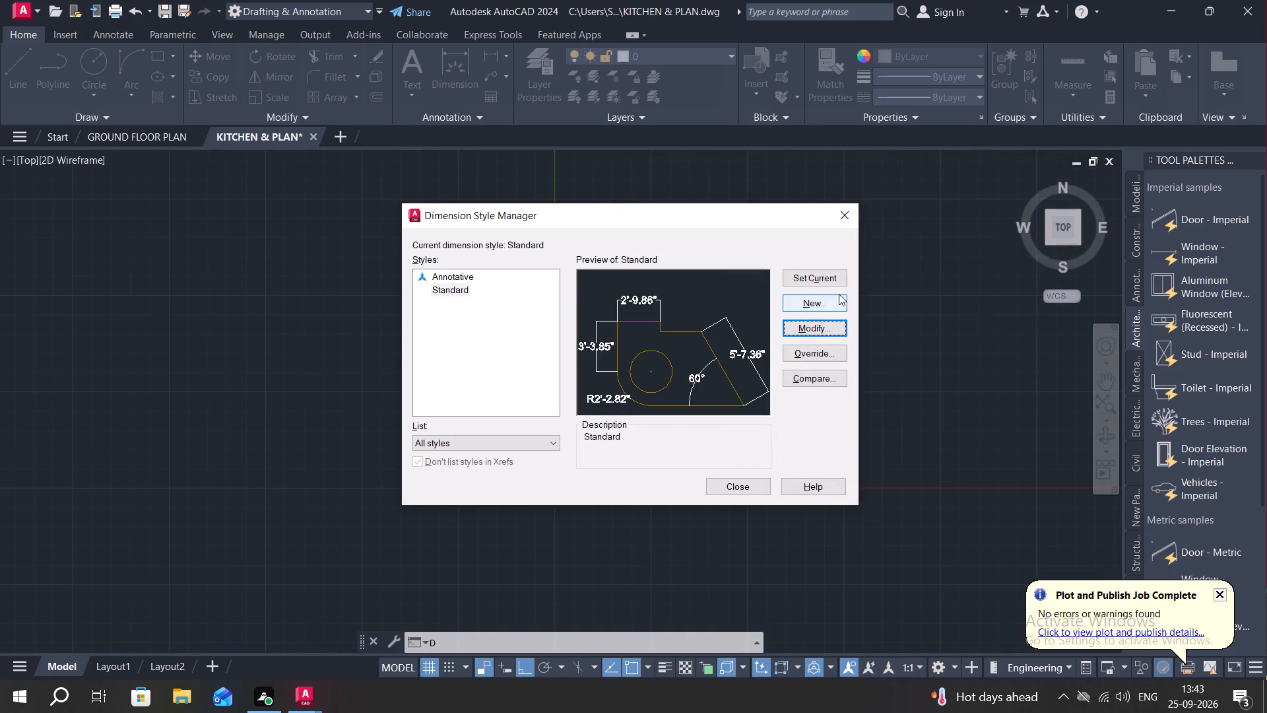
left_click(824, 273)
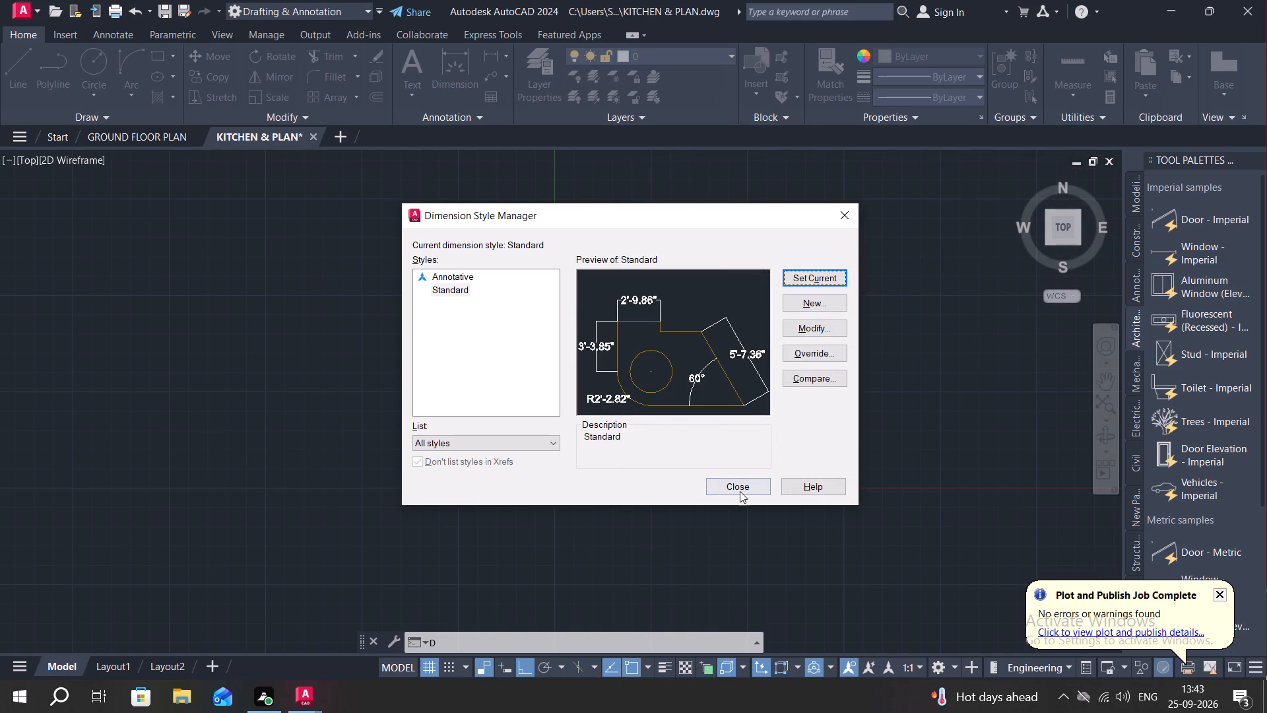
left_click(740, 491)
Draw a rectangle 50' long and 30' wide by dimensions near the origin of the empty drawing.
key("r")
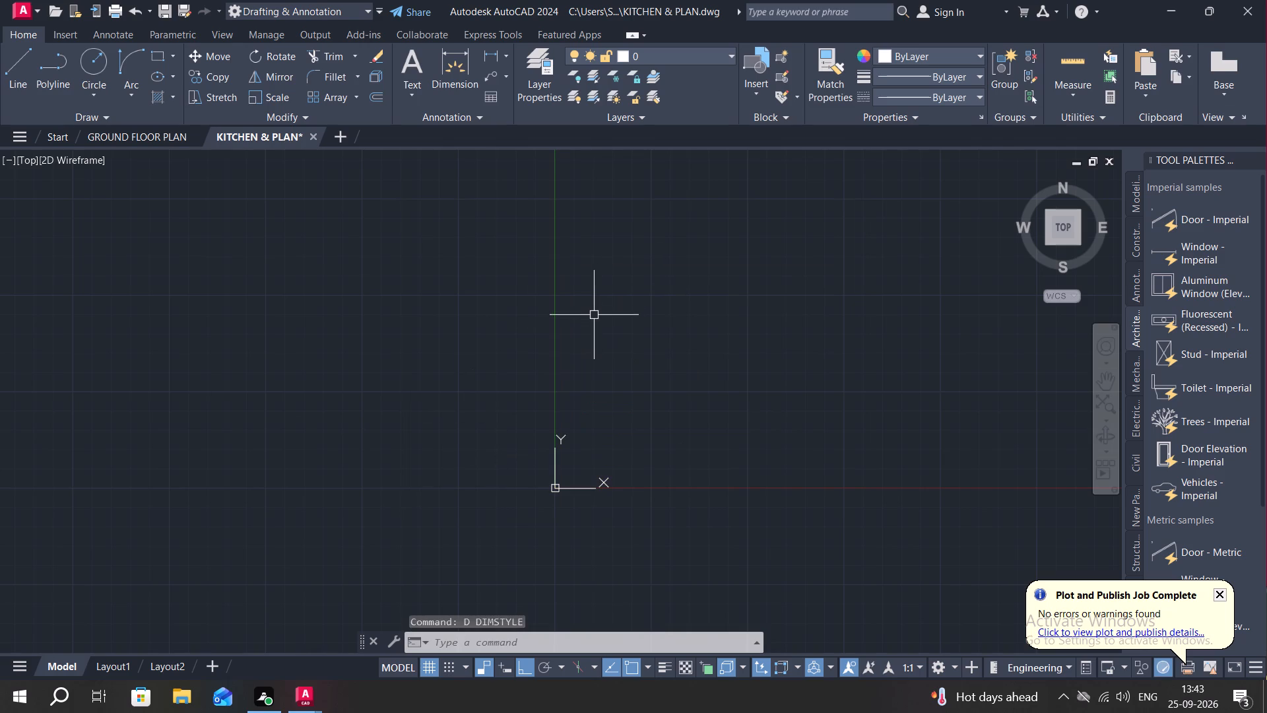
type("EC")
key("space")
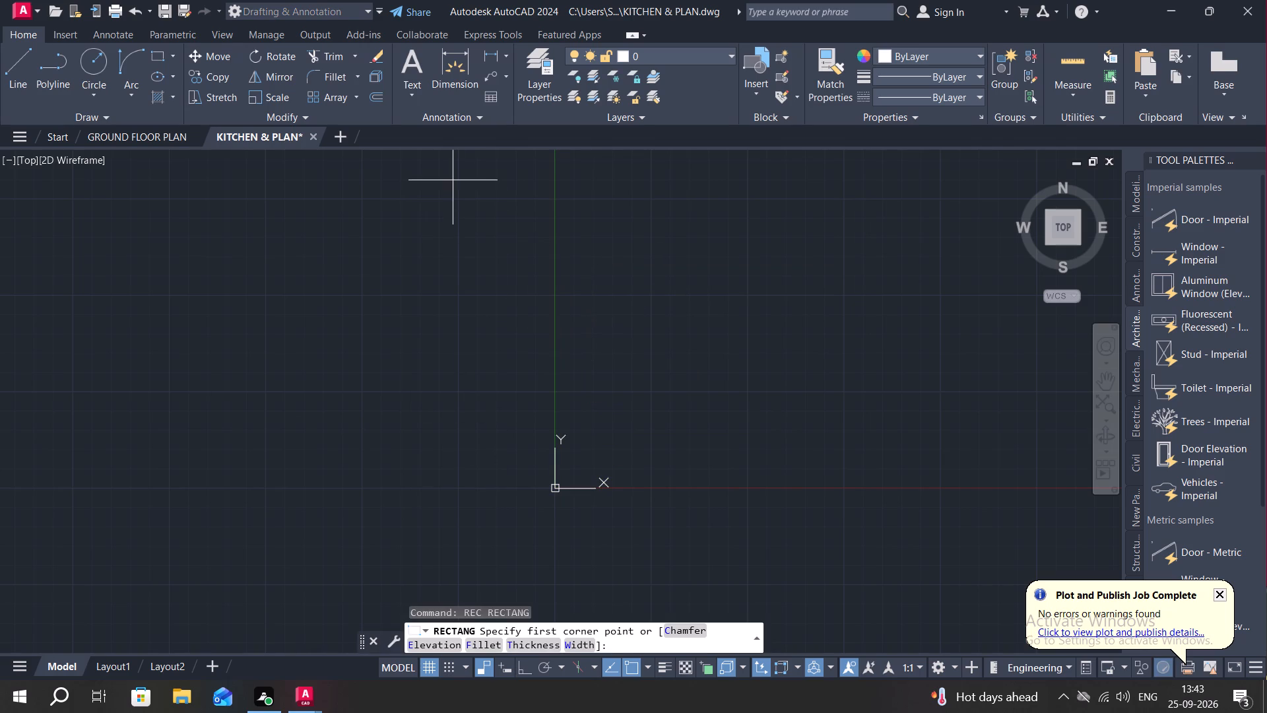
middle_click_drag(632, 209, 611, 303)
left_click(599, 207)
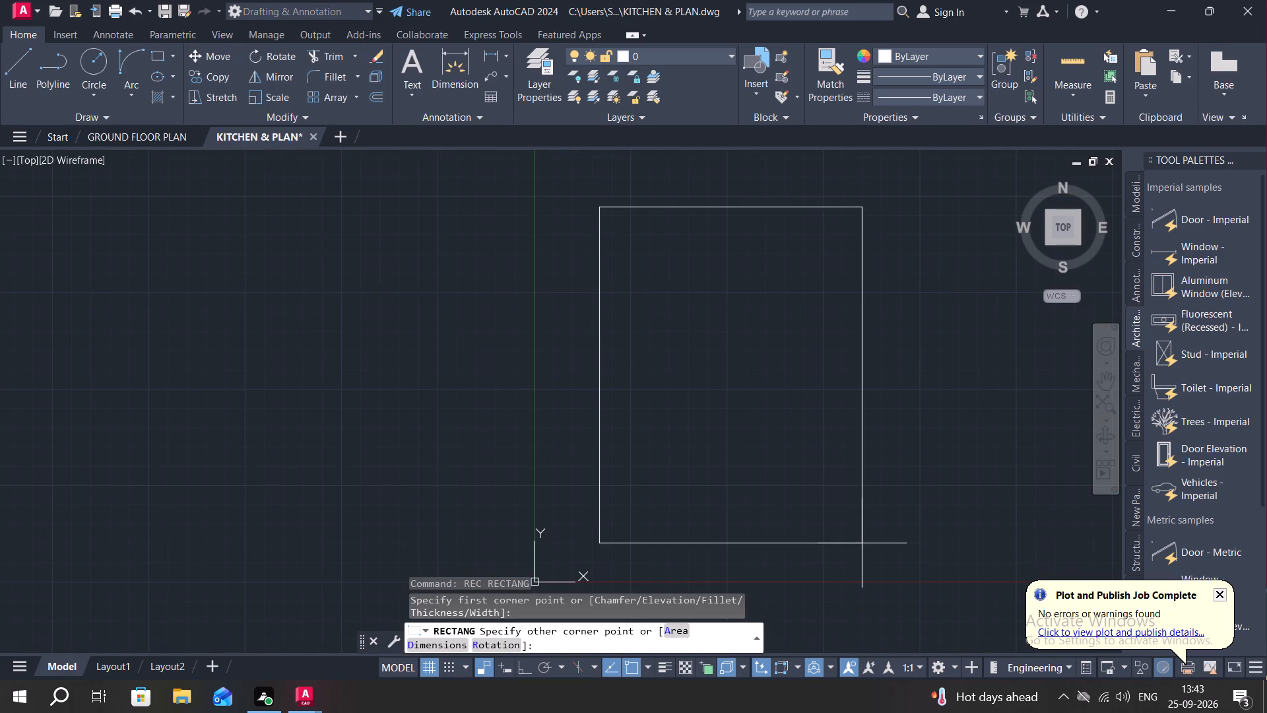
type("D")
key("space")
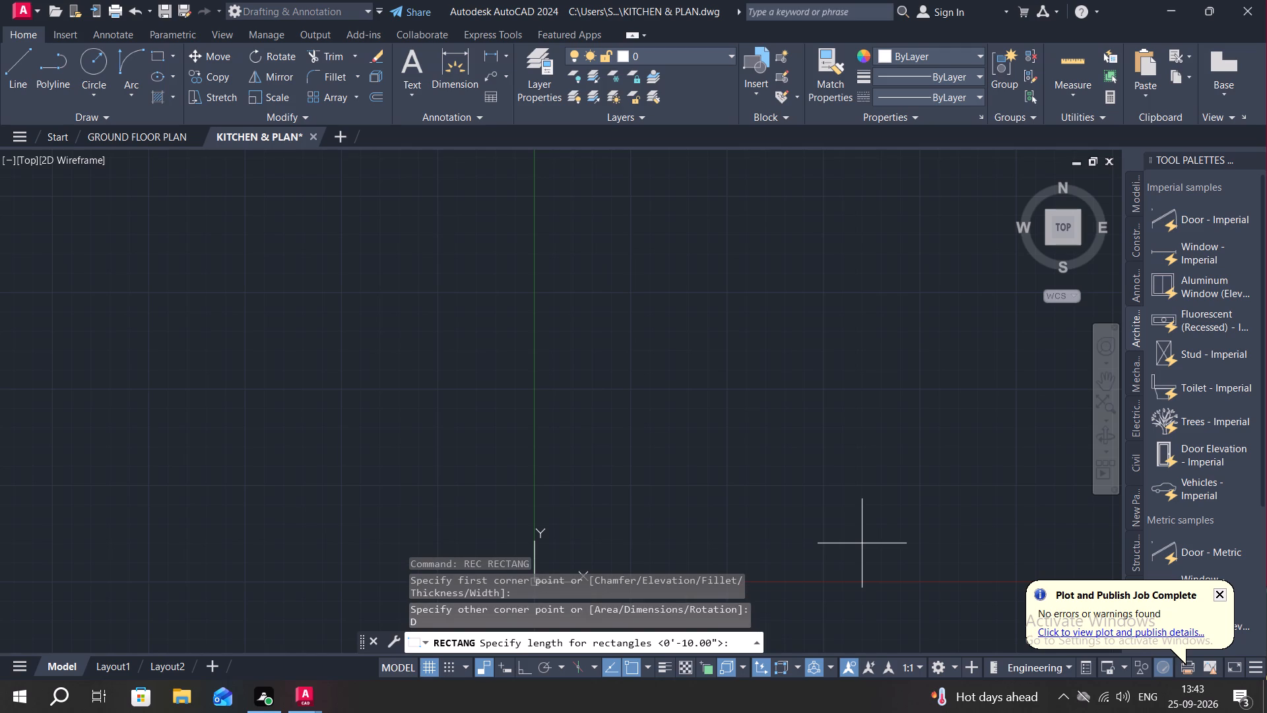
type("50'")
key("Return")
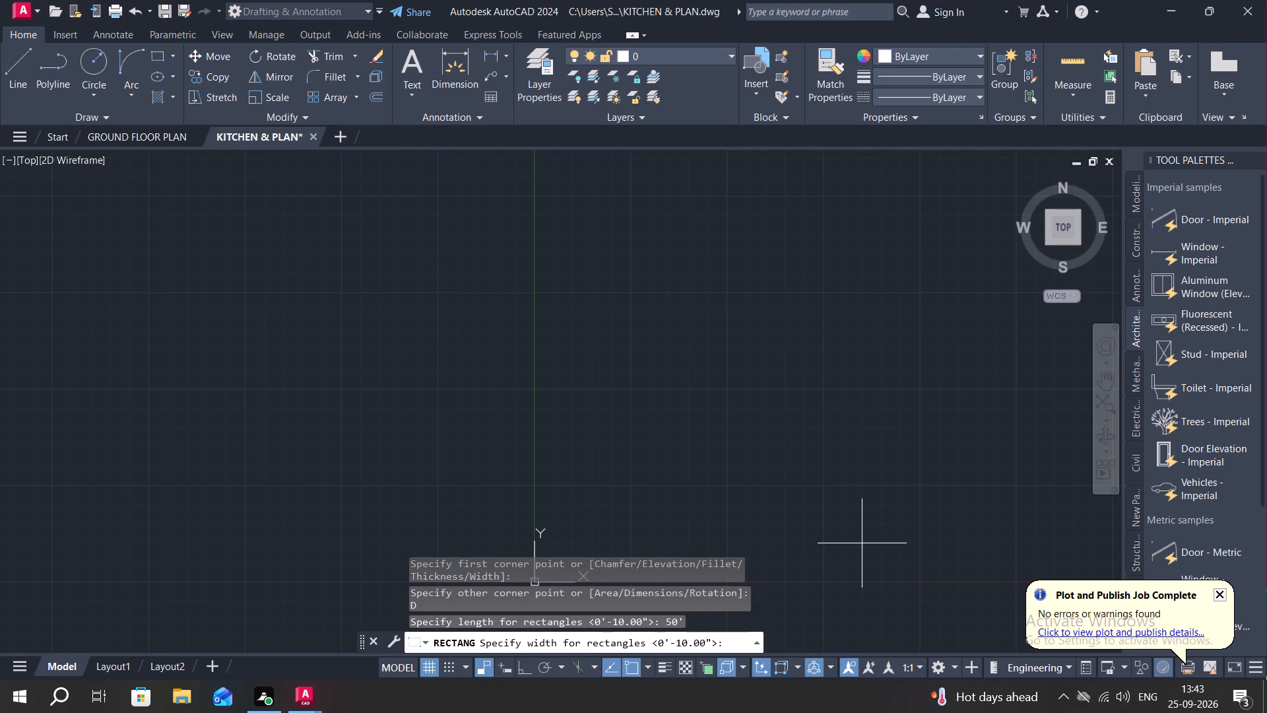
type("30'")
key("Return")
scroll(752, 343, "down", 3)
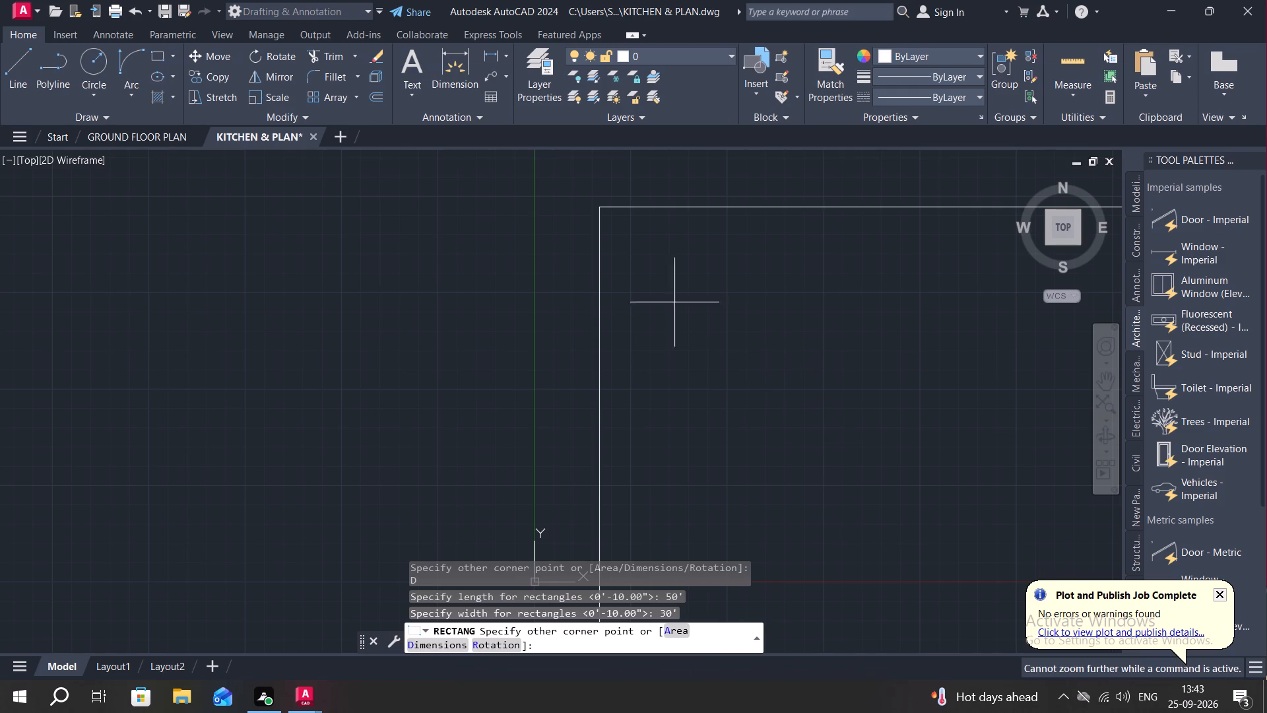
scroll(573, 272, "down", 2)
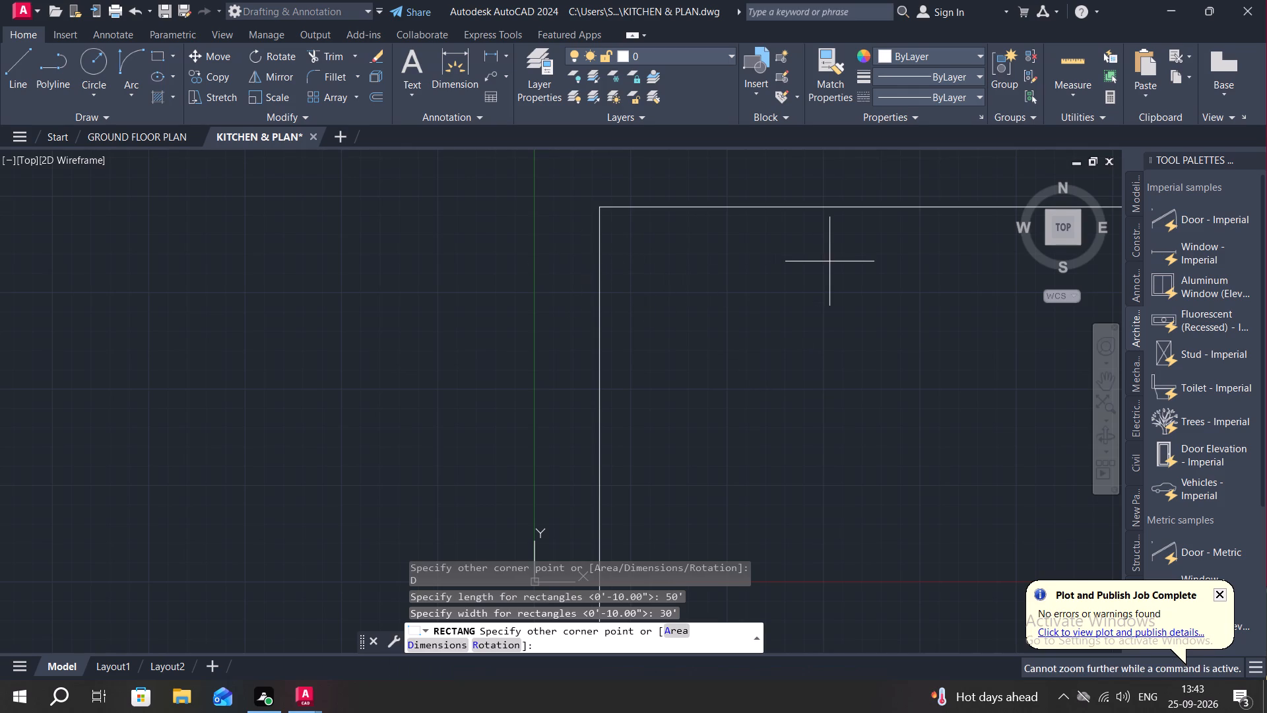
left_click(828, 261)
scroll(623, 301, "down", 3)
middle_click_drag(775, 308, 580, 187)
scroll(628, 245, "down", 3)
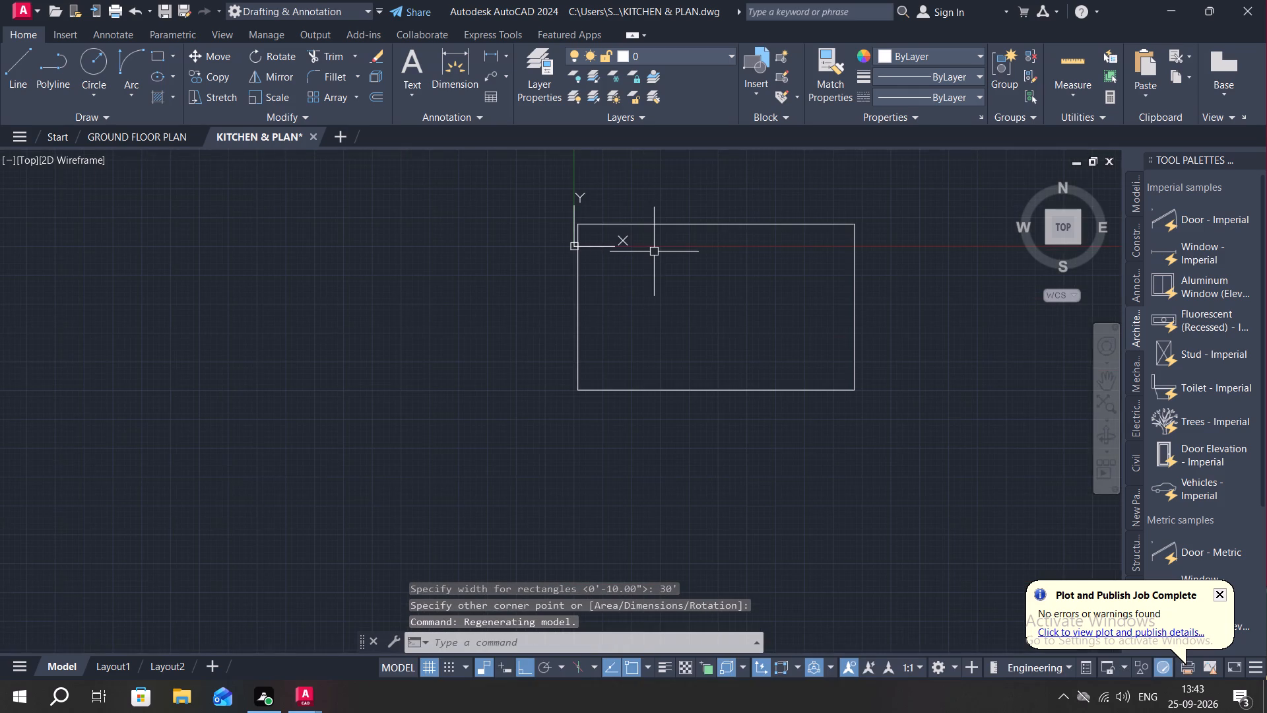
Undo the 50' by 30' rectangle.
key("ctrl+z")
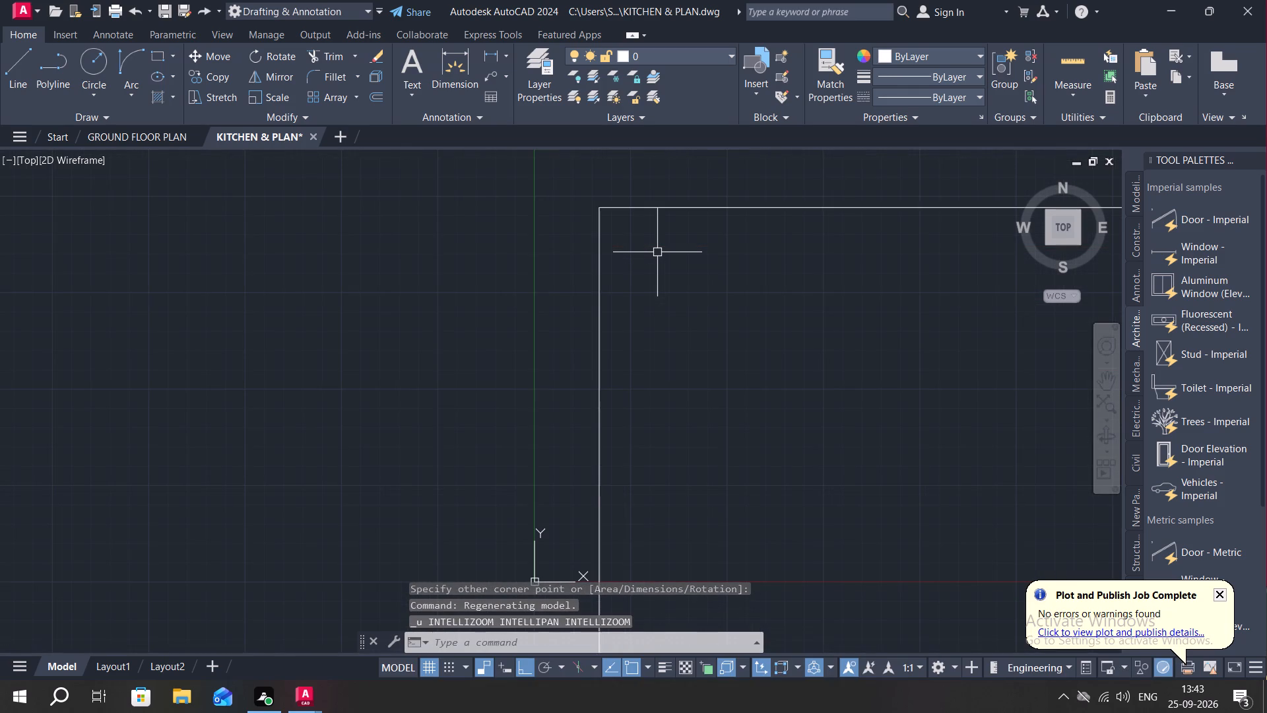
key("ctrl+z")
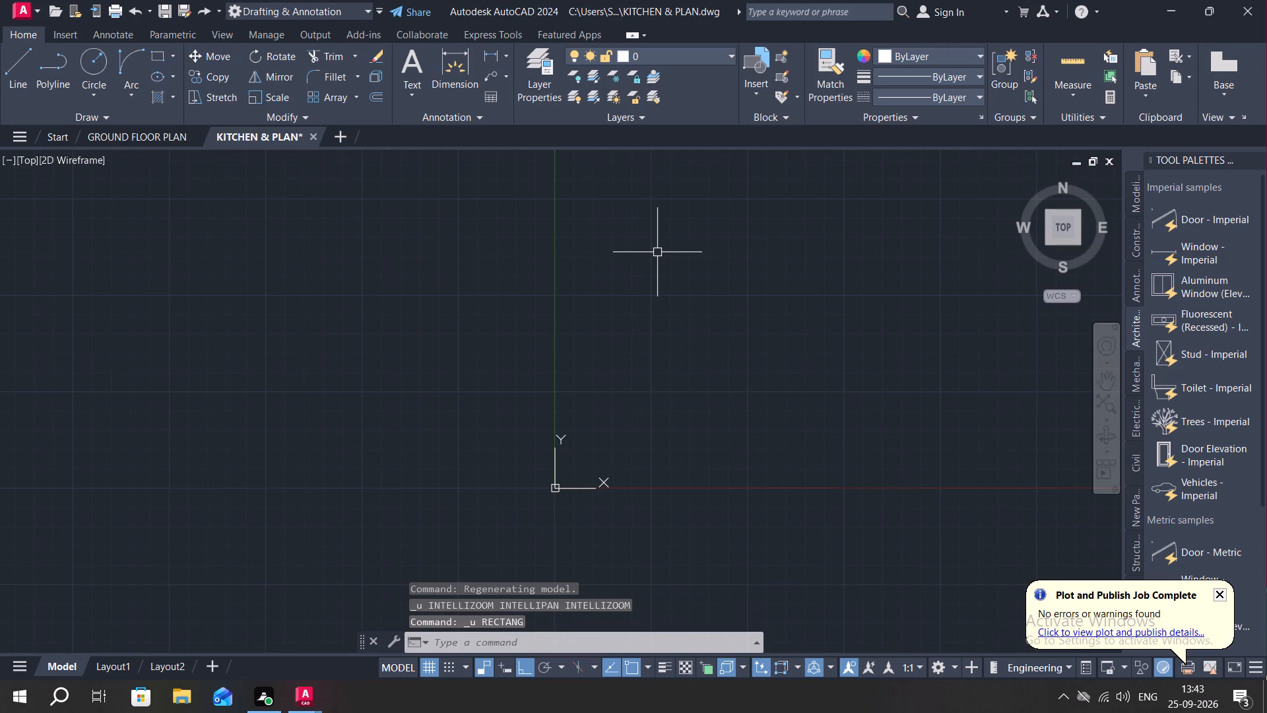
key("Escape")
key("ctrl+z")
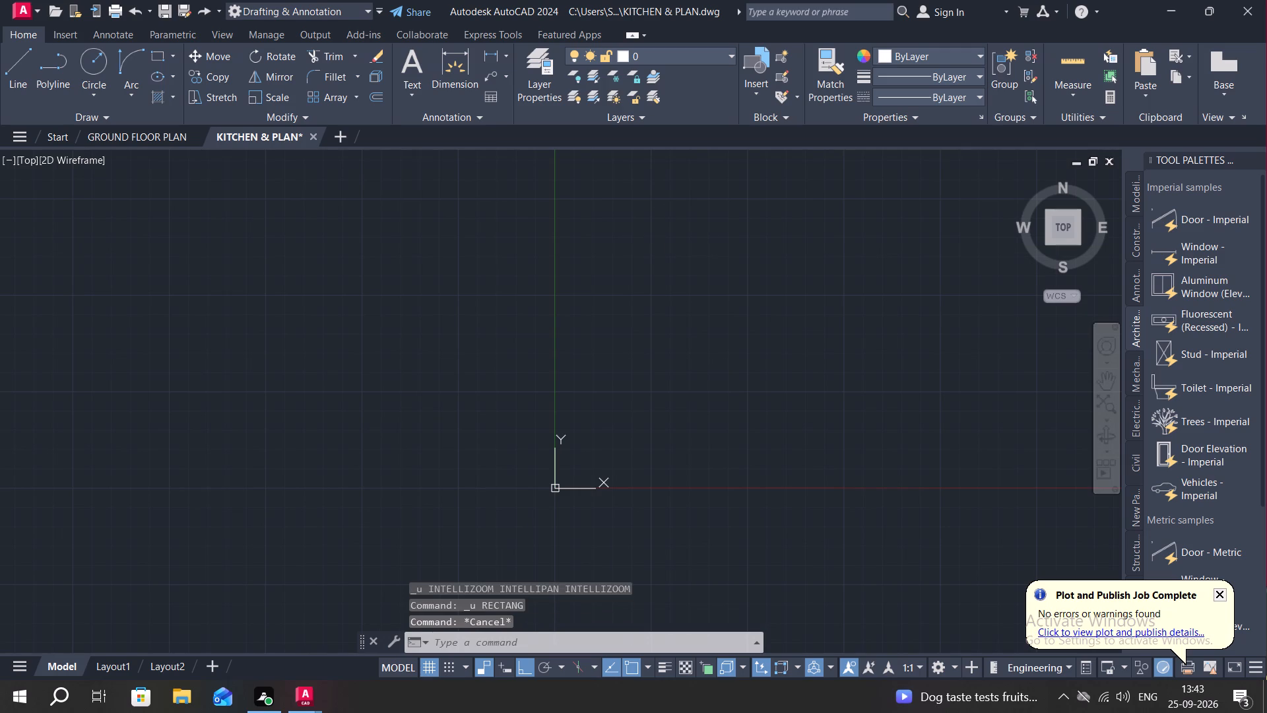
Draw a rectangle by dimensions, 30' long and 50' wide, above and beside the origin.
scroll(651, 288, "down", 2)
type("REC")
key("space")
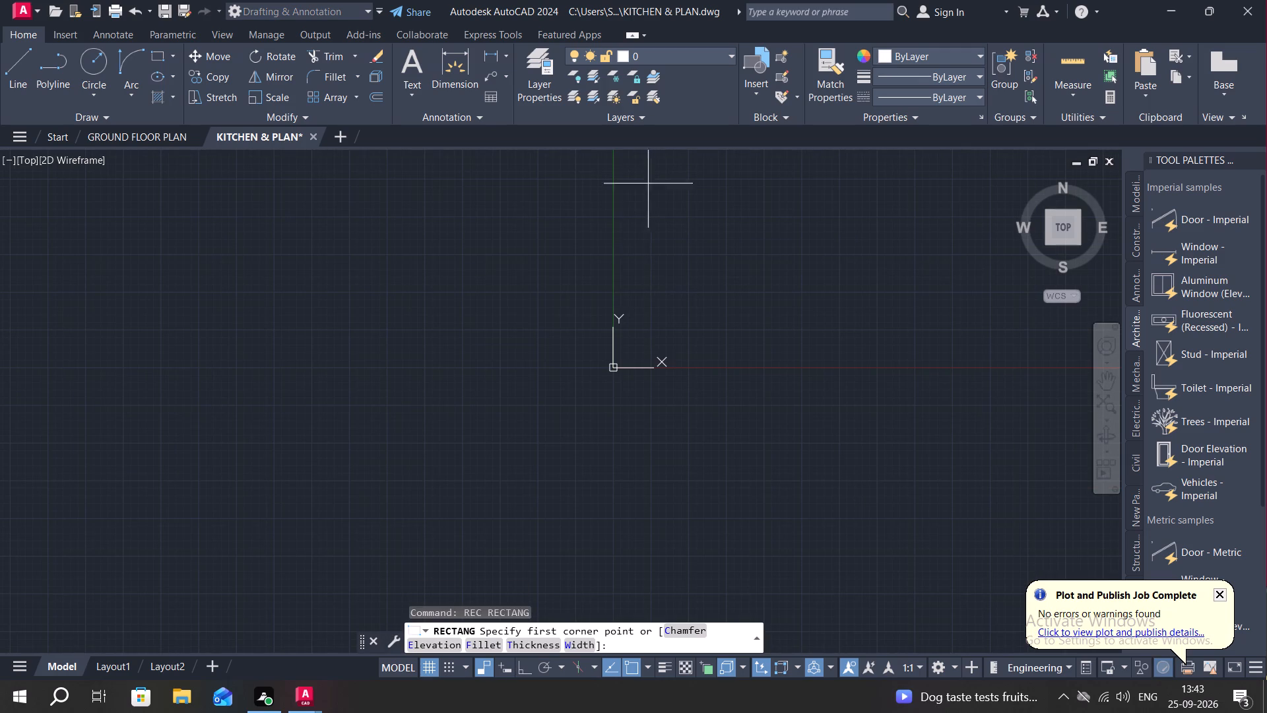
middle_click_drag(566, 409, 267, 712)
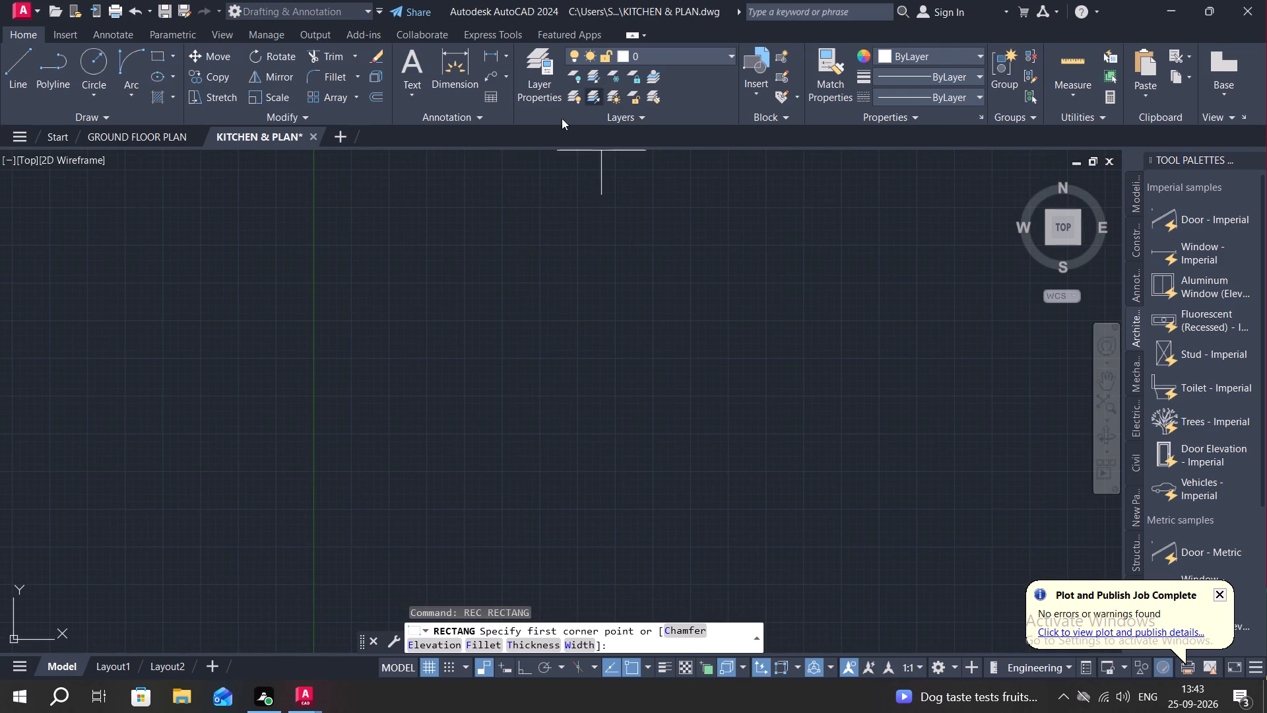
left_click(482, 187)
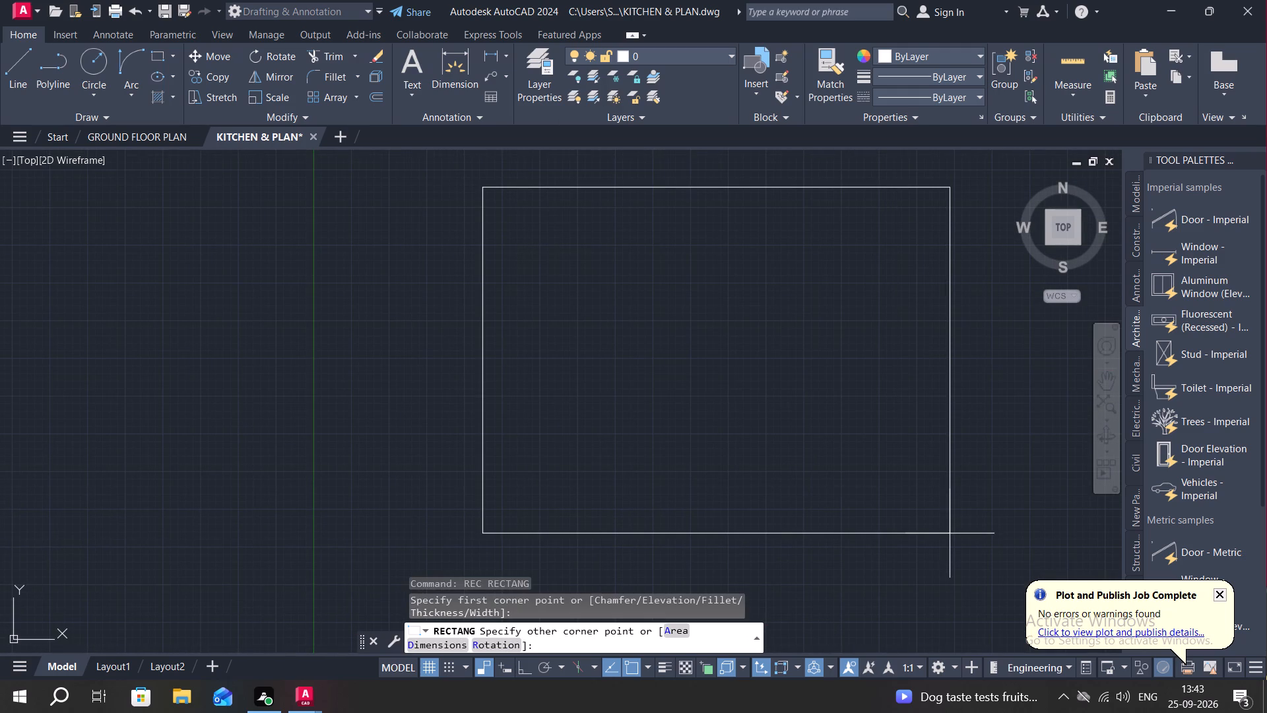
type("D")
key("space")
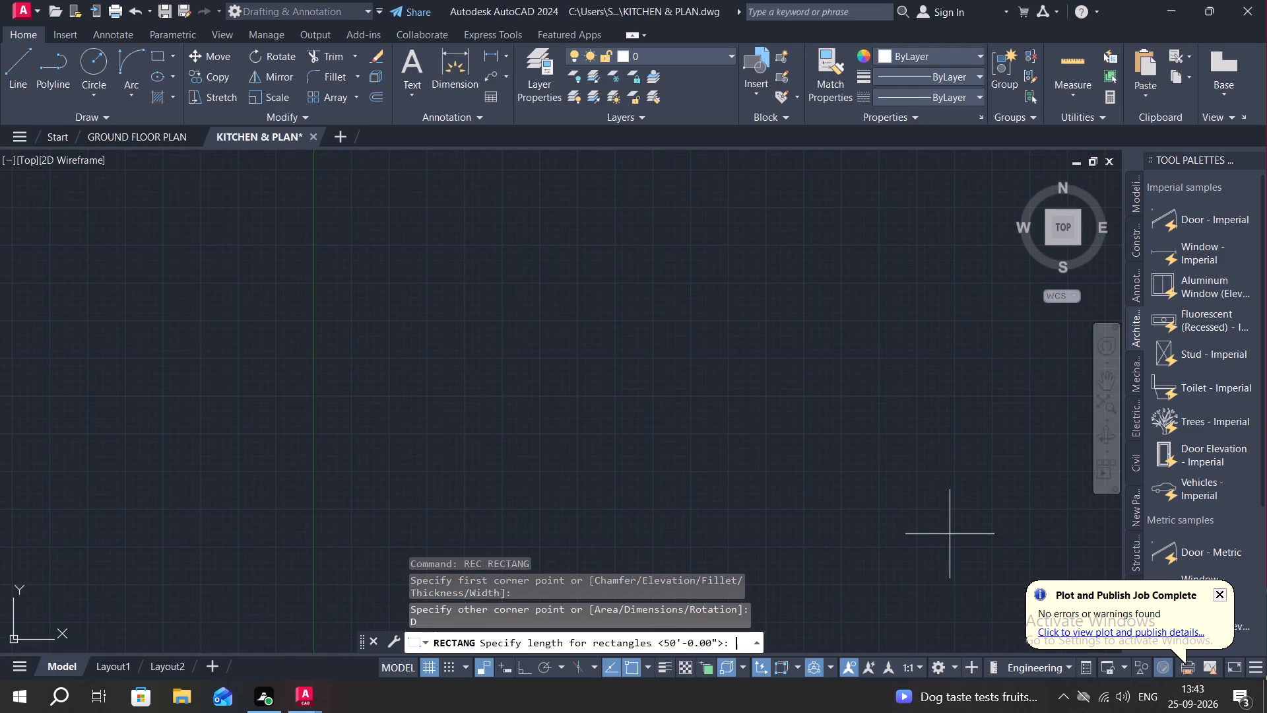
type("30'")
key("Return")
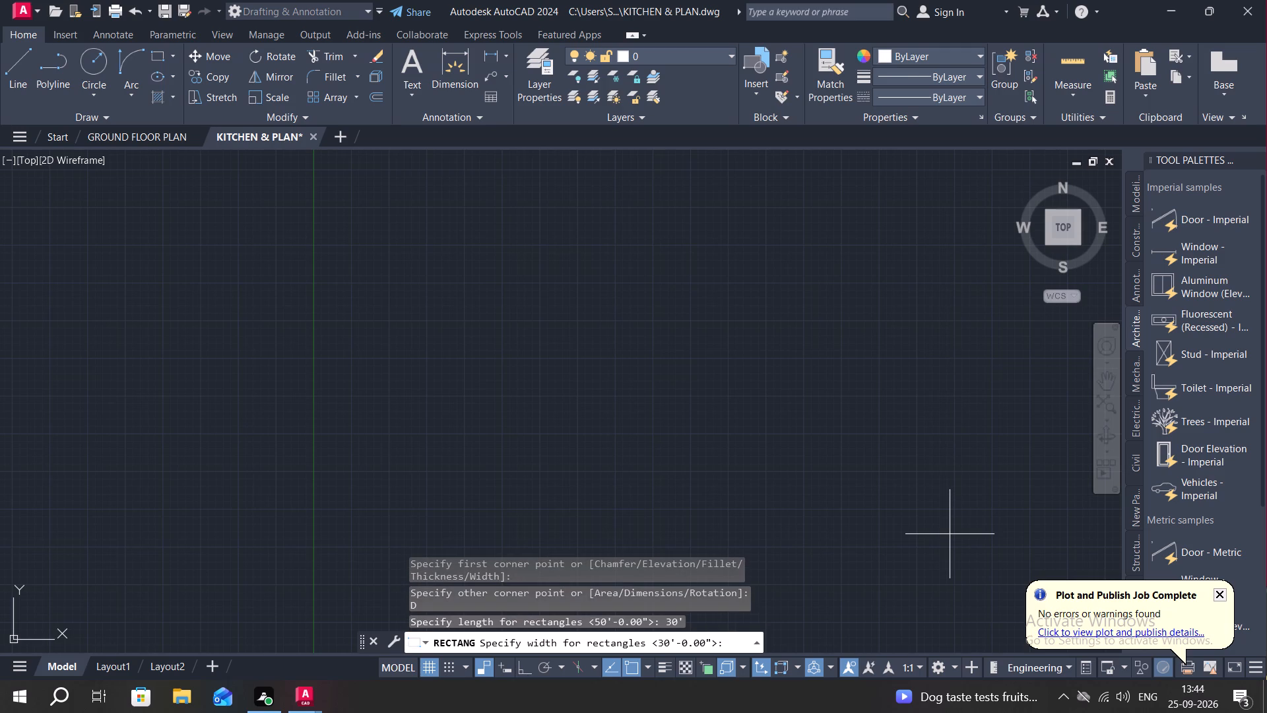
type("50'")
key("Return")
scroll(729, 296, "down", 3)
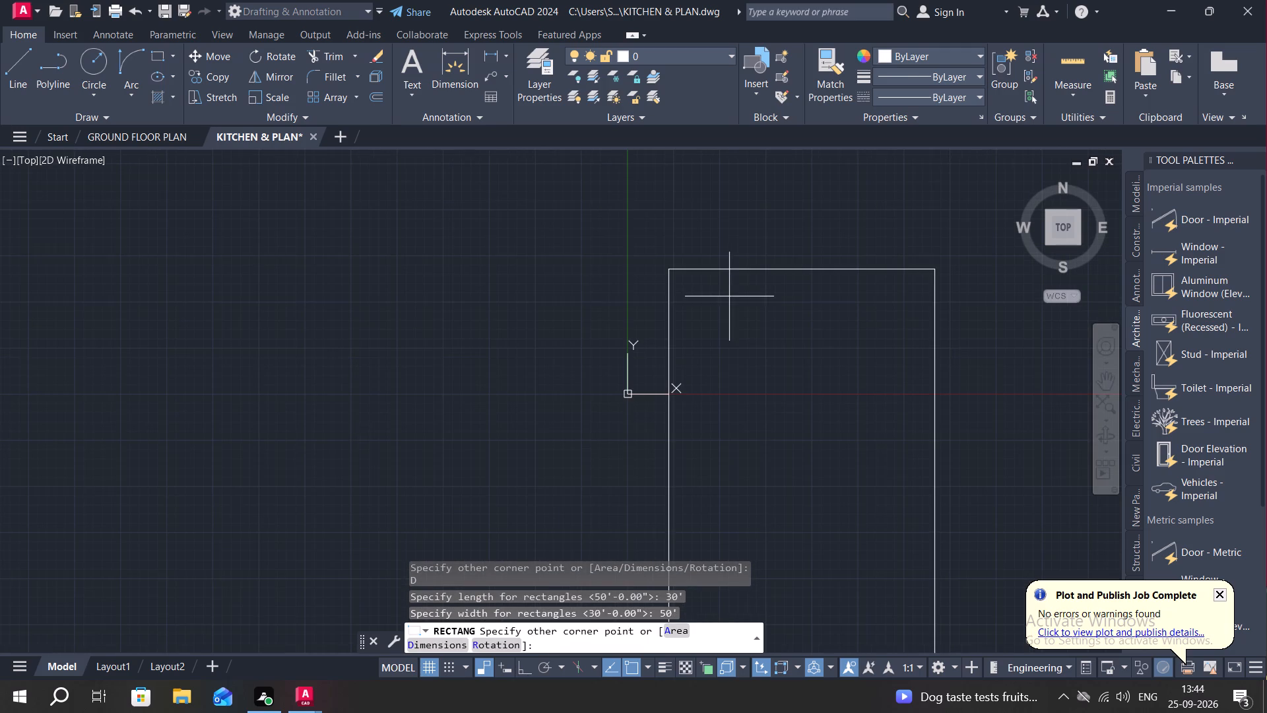
left_click(739, 217)
Offset the 30' by 50' rectangle 9" inward to form the outer wall thickness.
scroll(618, 290, "down", 3)
middle_click_drag(623, 296, 641, 380)
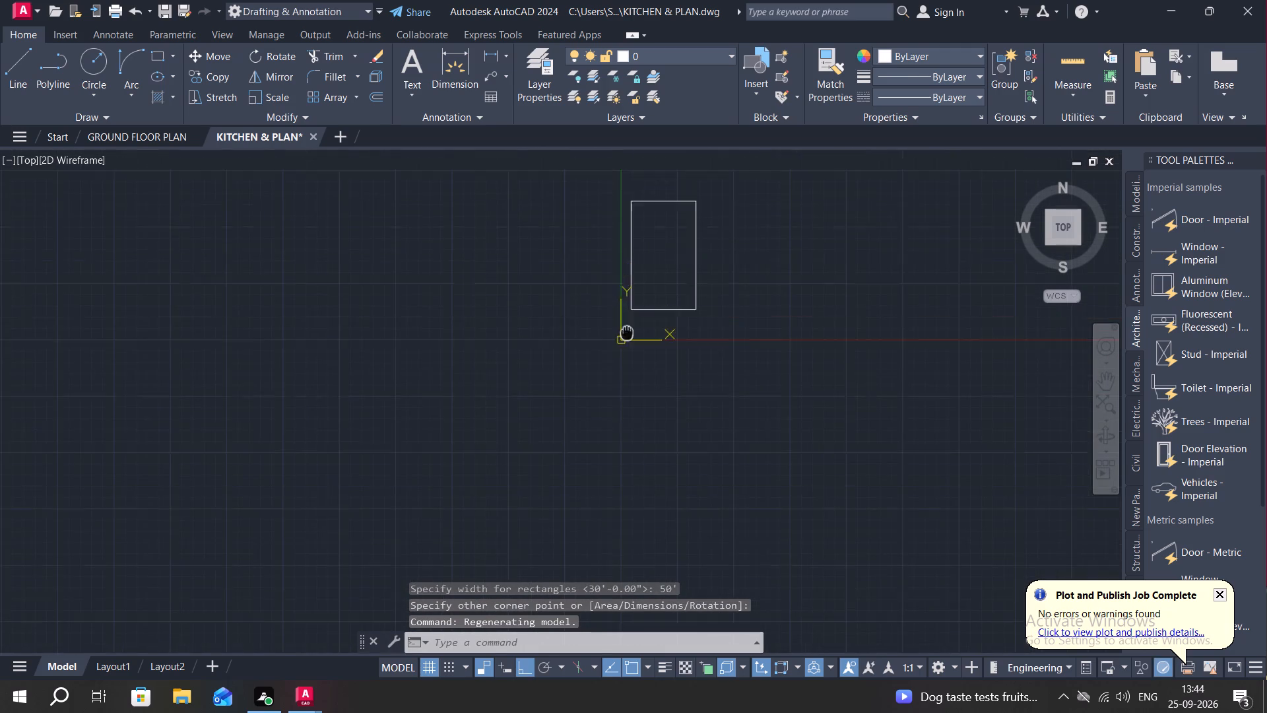
middle_click_drag(641, 380, 660, 451)
scroll(754, 431, "up", 2)
scroll(719, 390, "up", 1)
middle_click_drag(719, 389, 861, 483)
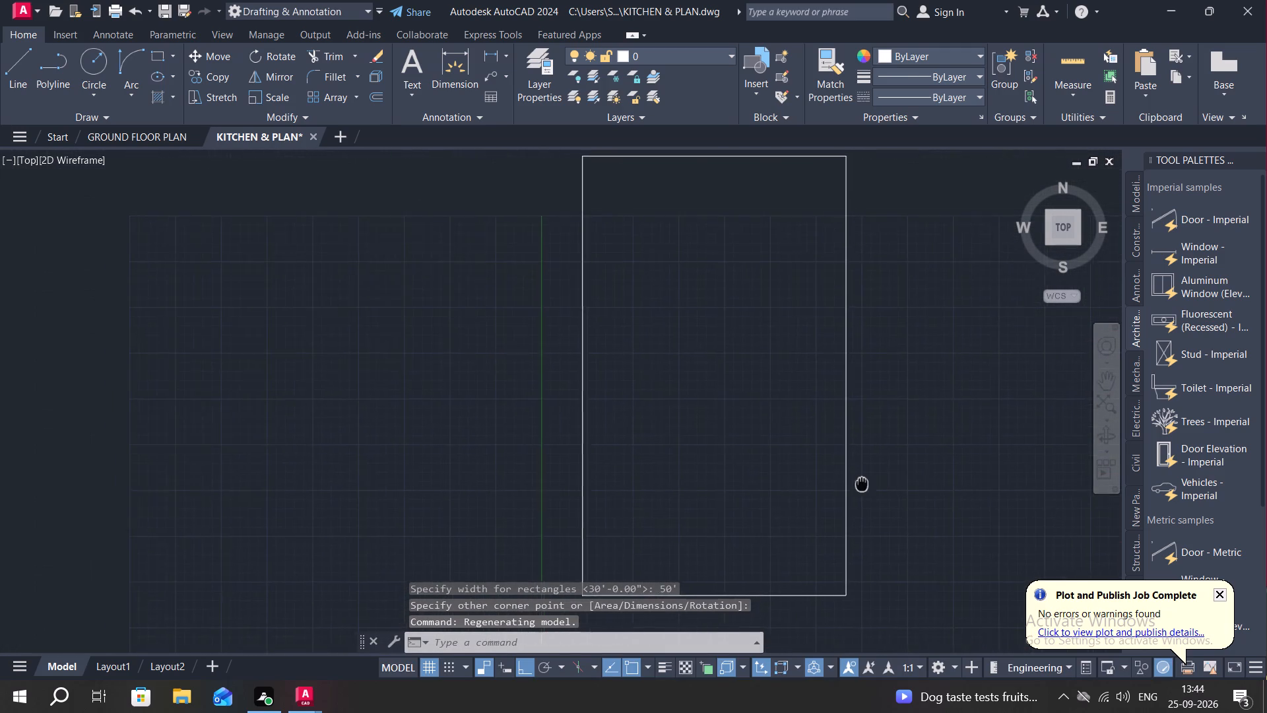
middle_click_drag(861, 483, 859, 471)
middle_click_drag(703, 410, 721, 413)
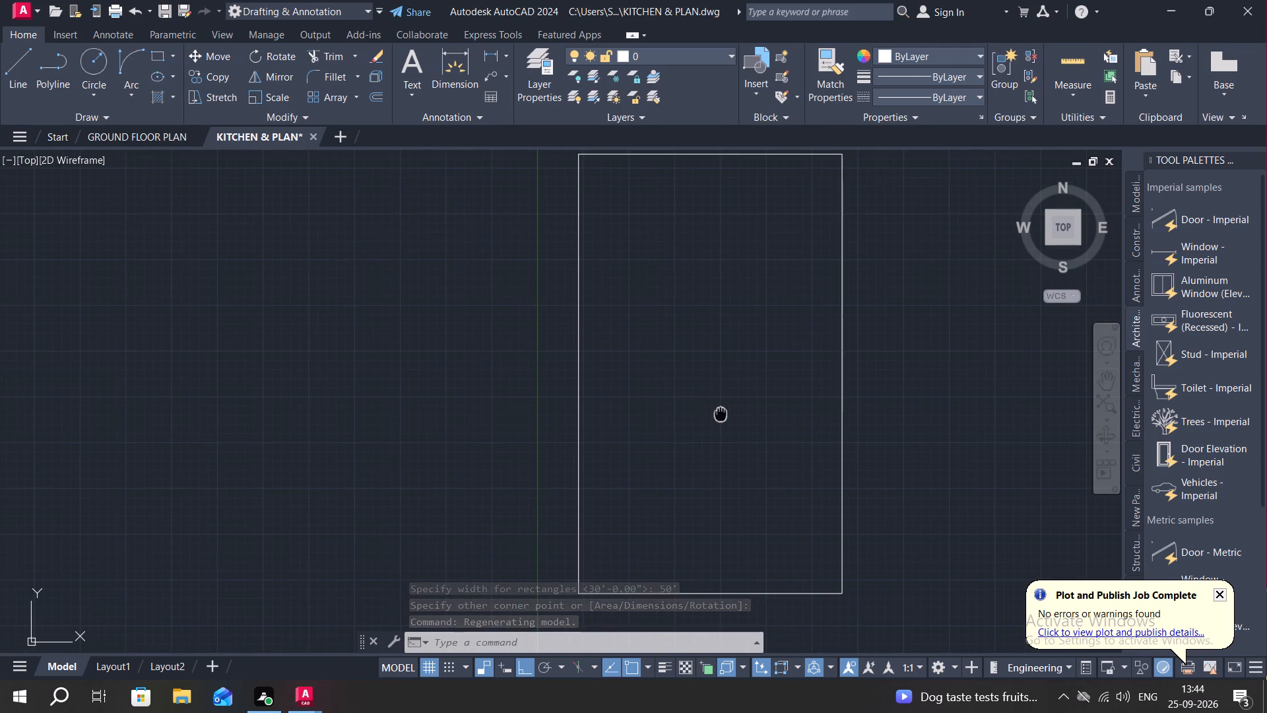
key("Escape")
key("o")
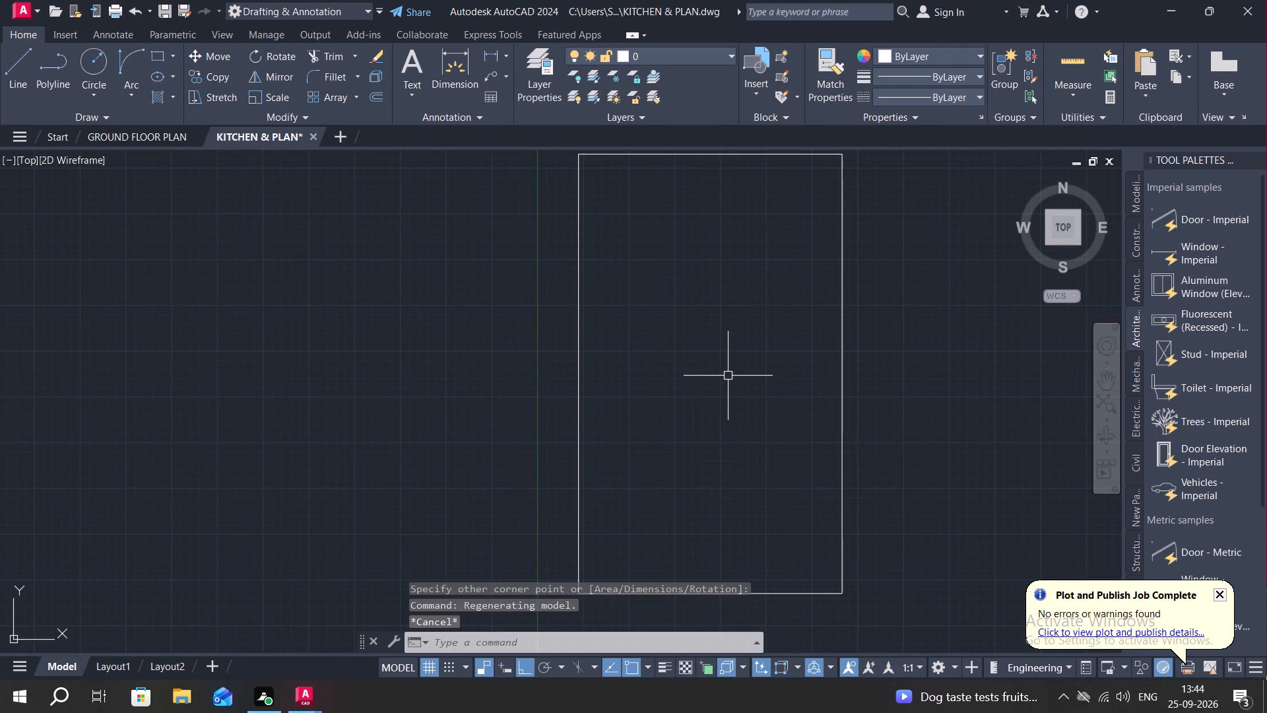
key("space")
key("9")
key("shift+quotedbl")
key("Return")
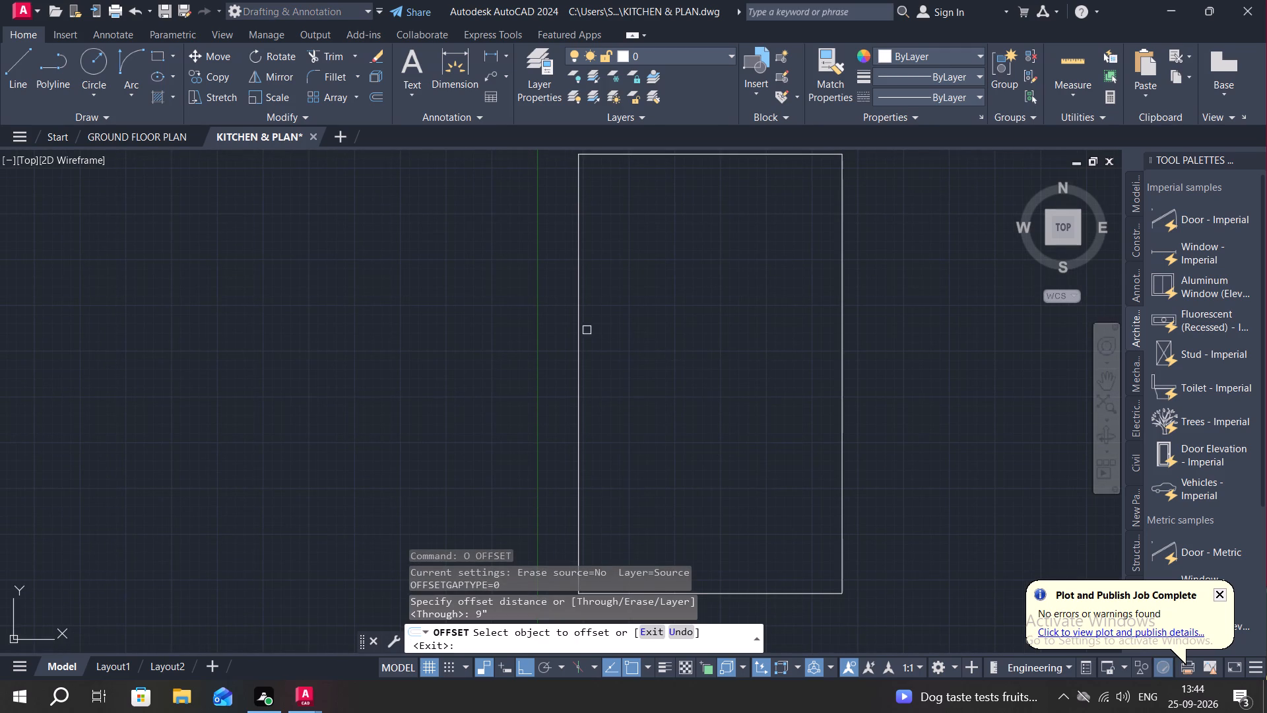
left_click(579, 332)
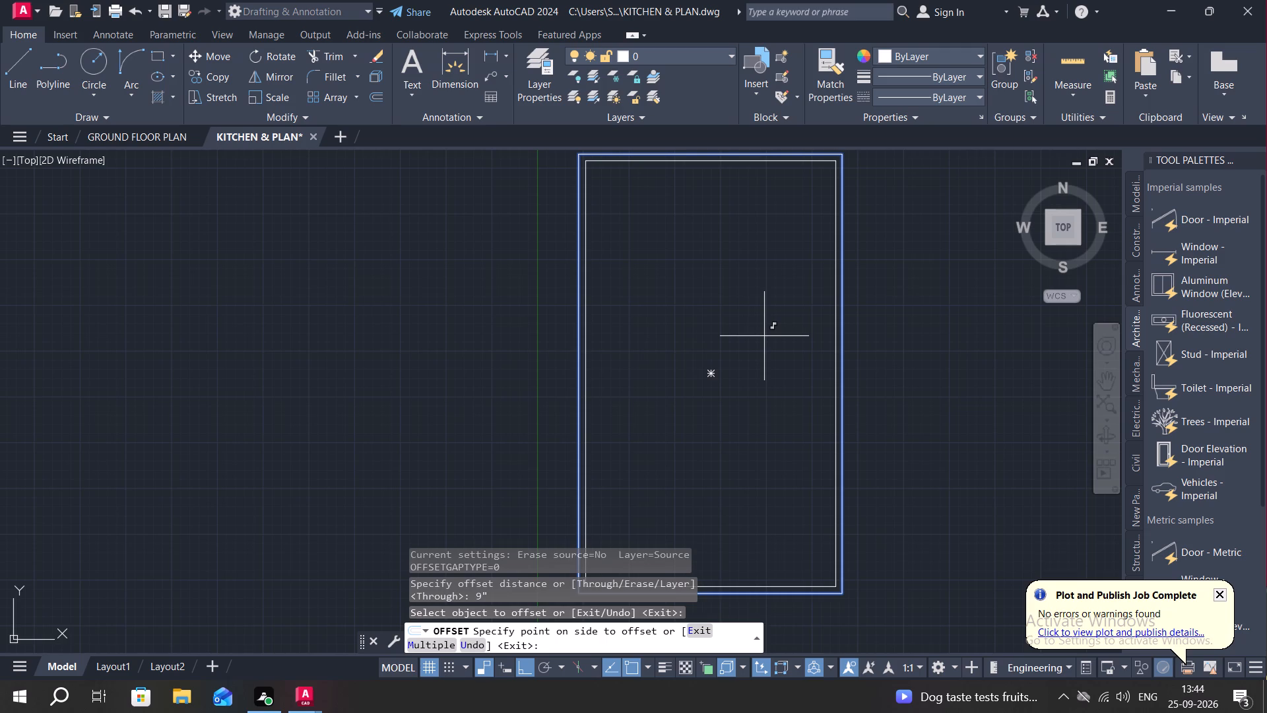
left_click(764, 336)
key("Escape")
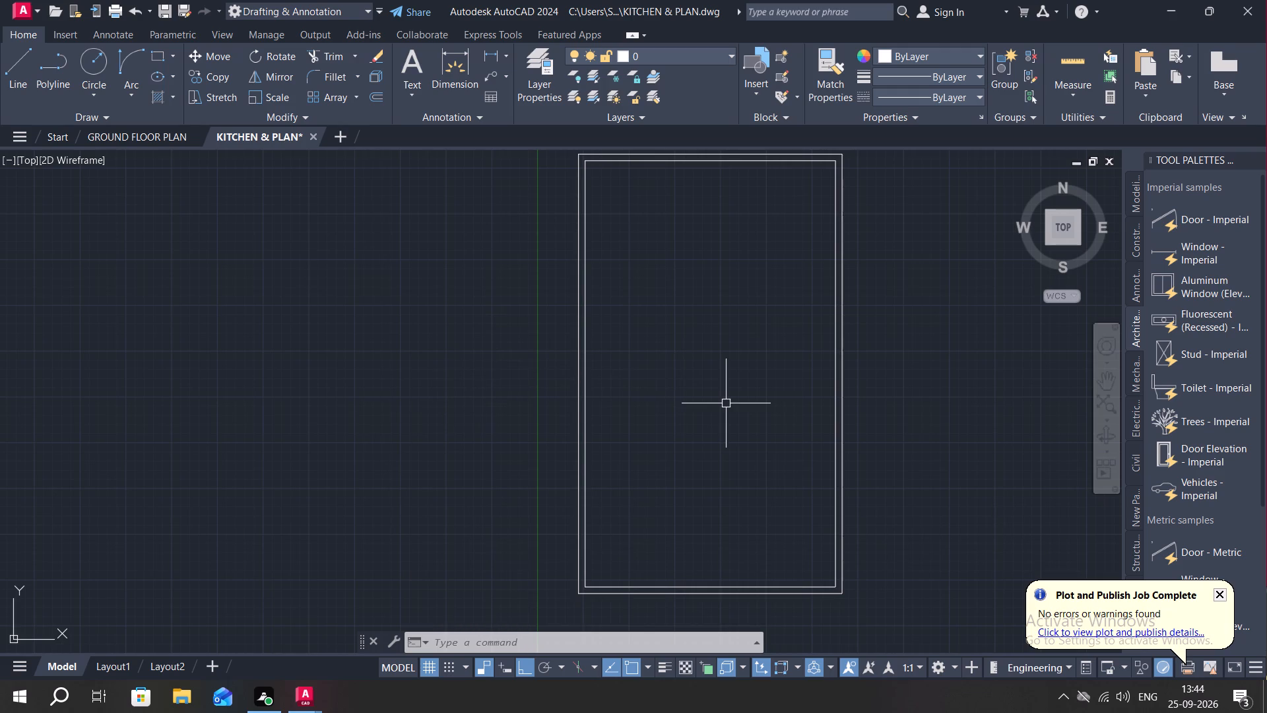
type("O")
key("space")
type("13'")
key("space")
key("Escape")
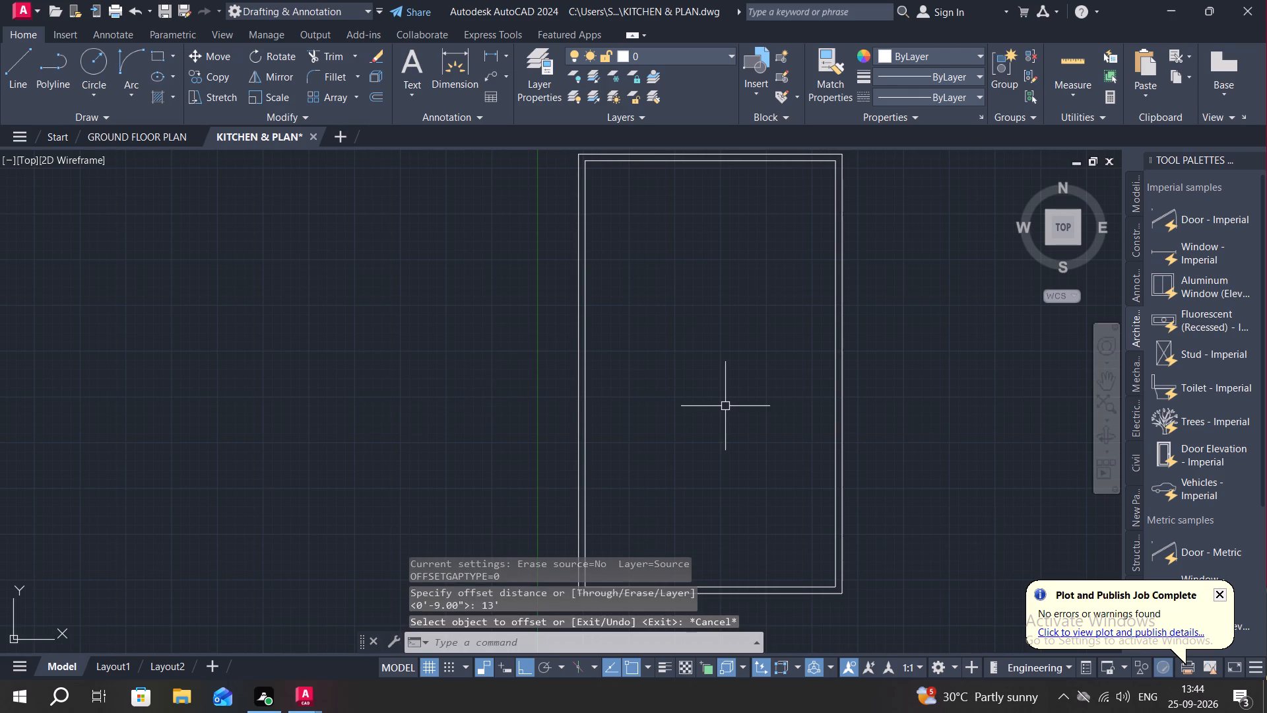
Break the inner wall rectangle at its upper-left, upper-right and lower-right corners with Break at Point.
type("BREA")
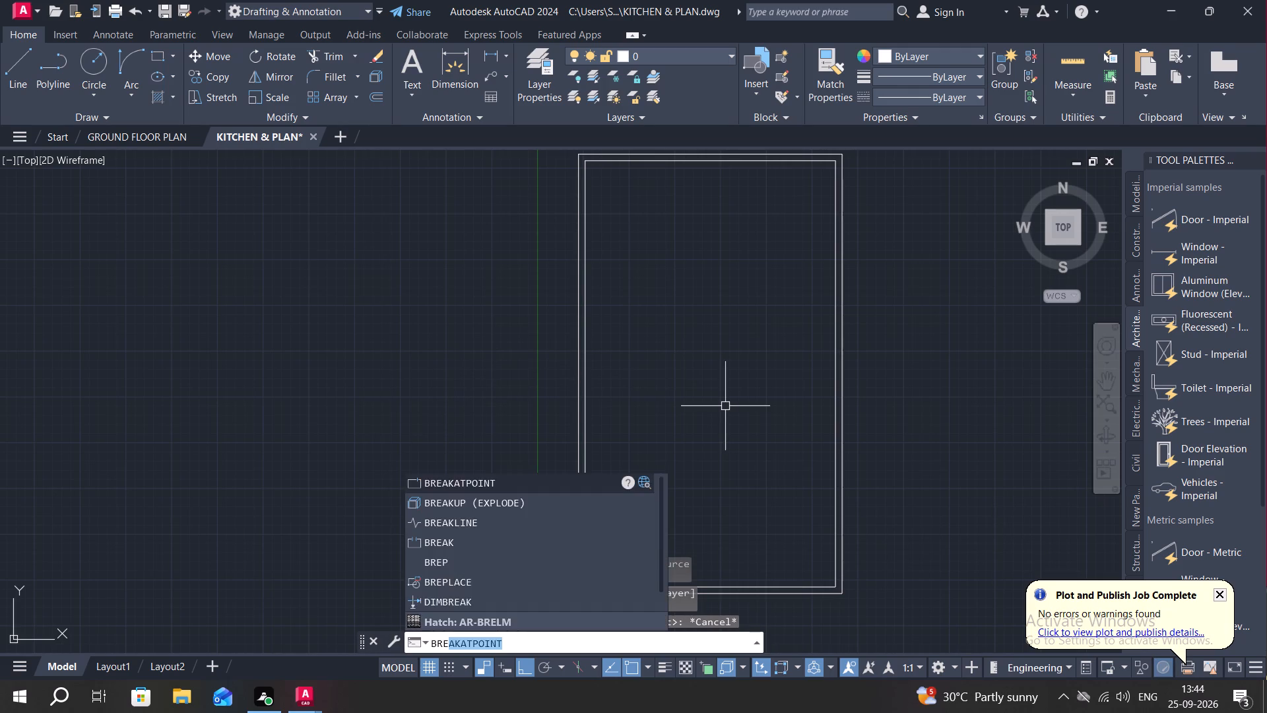
key("space")
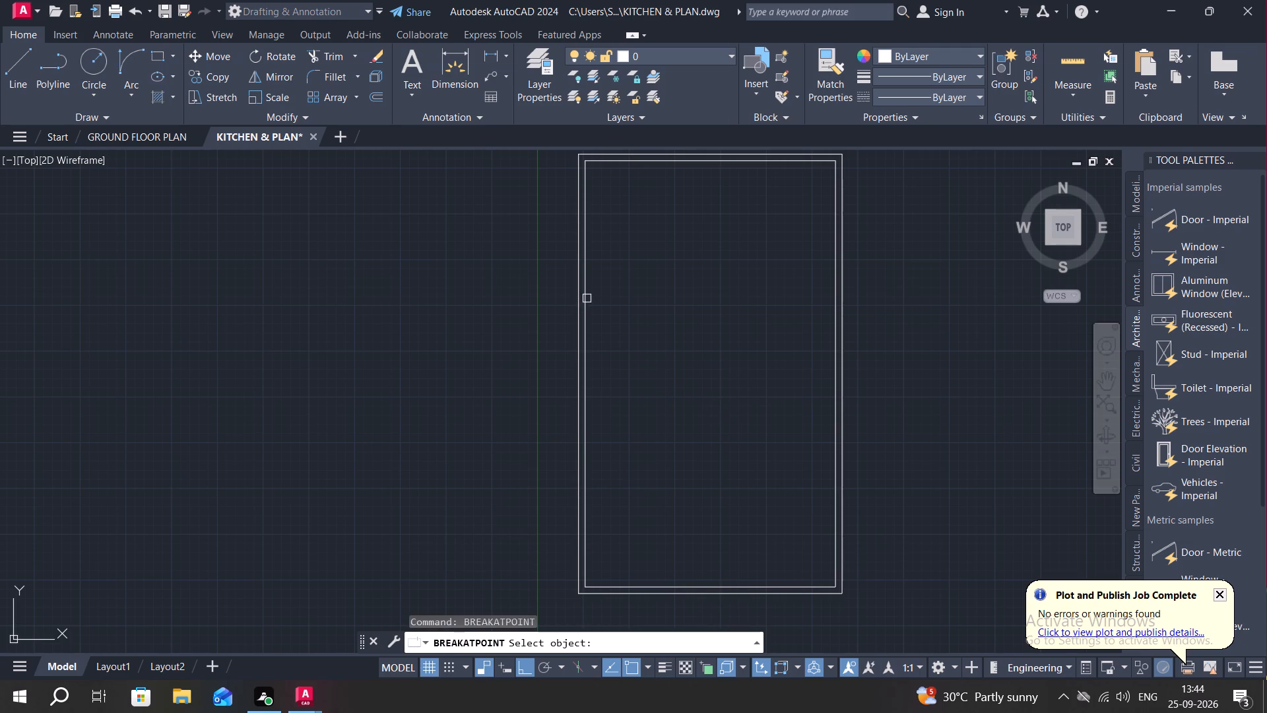
left_click(587, 298)
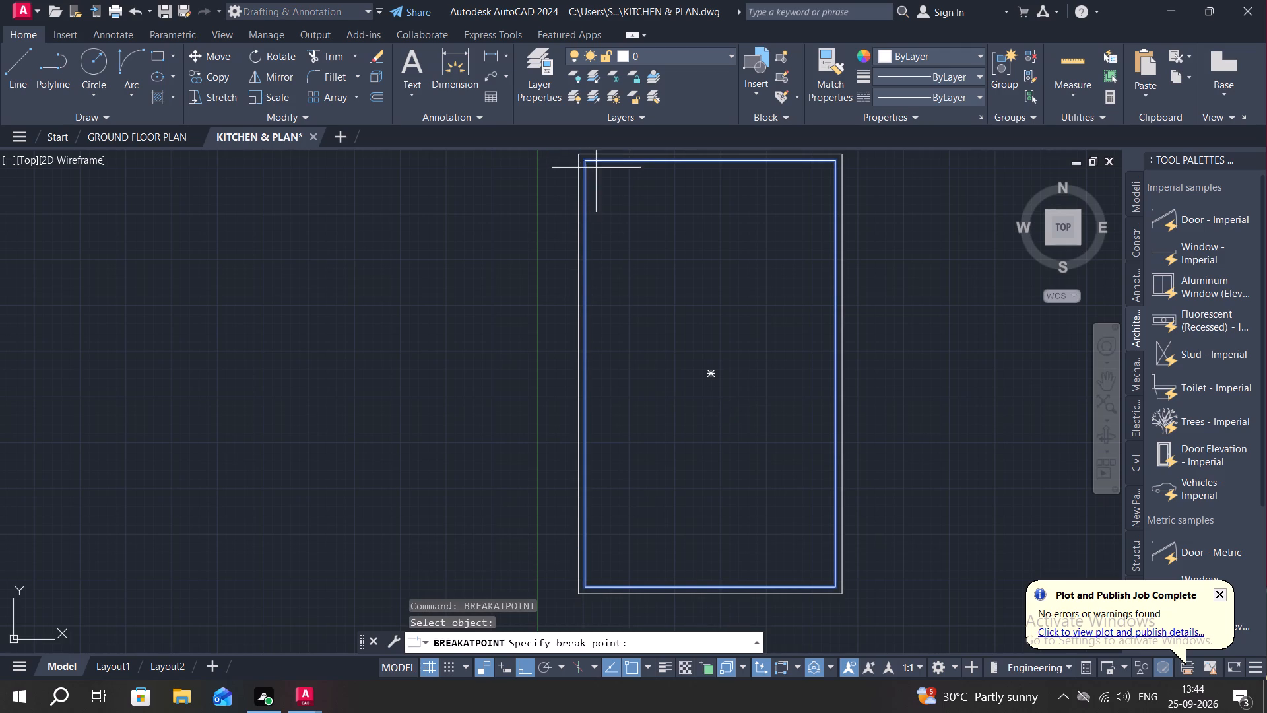
left_click(585, 164)
key("space")
left_click(610, 159)
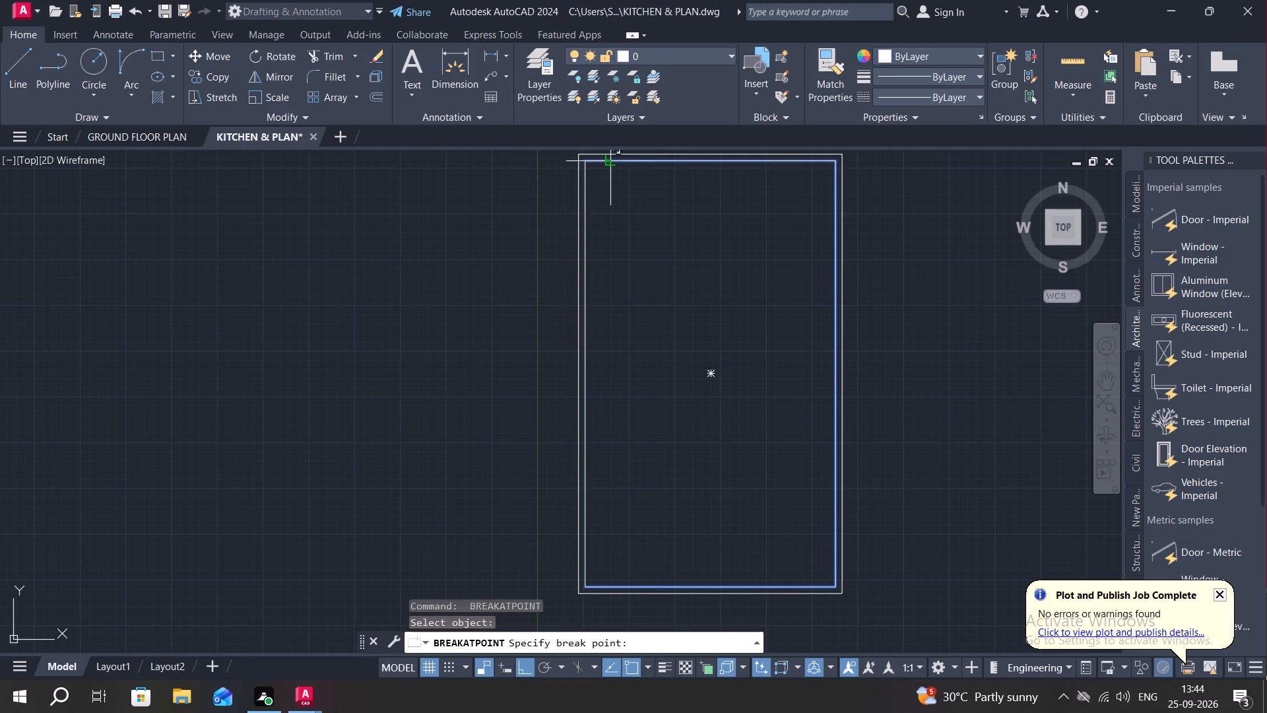
left_click(831, 164)
key("space")
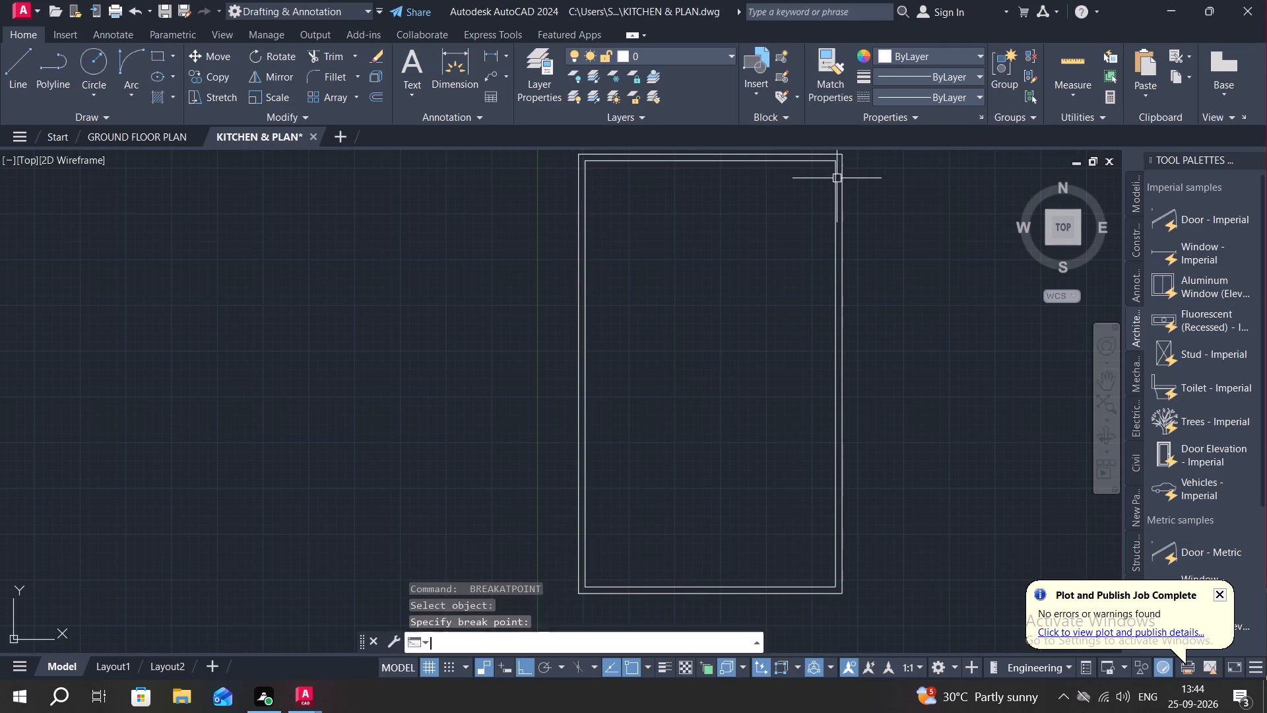
left_click(837, 178)
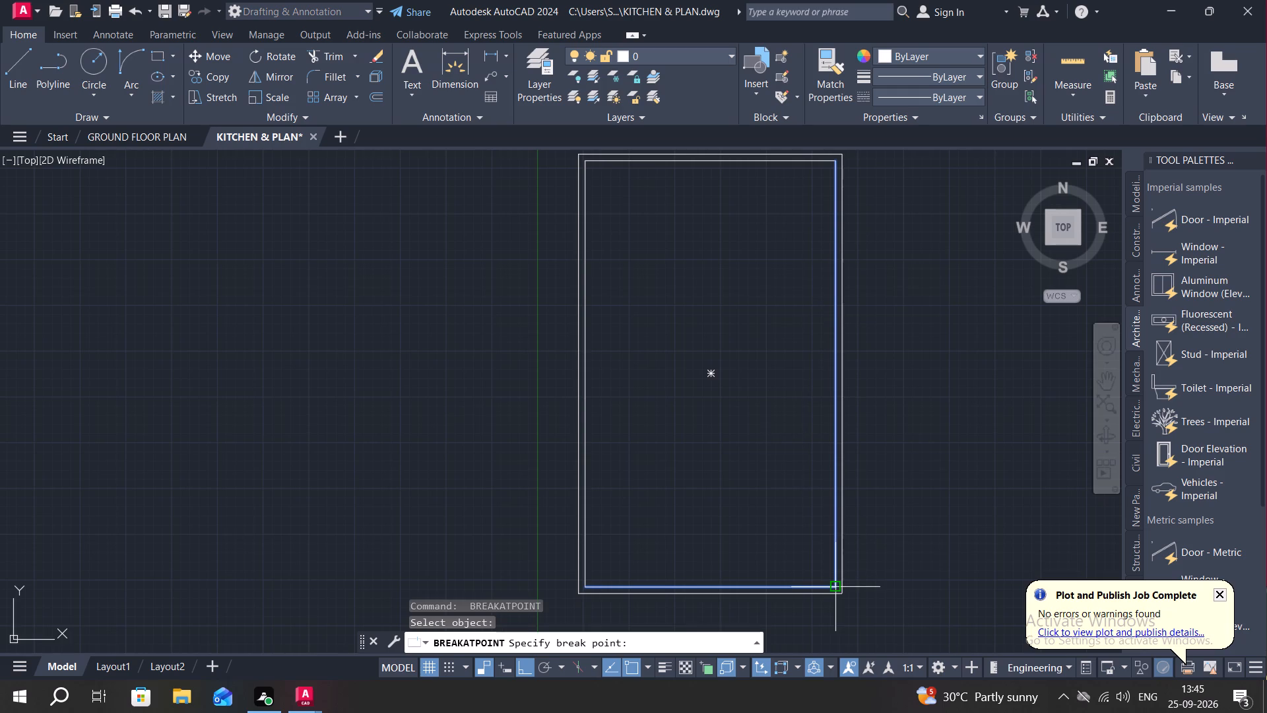
left_click(835, 585)
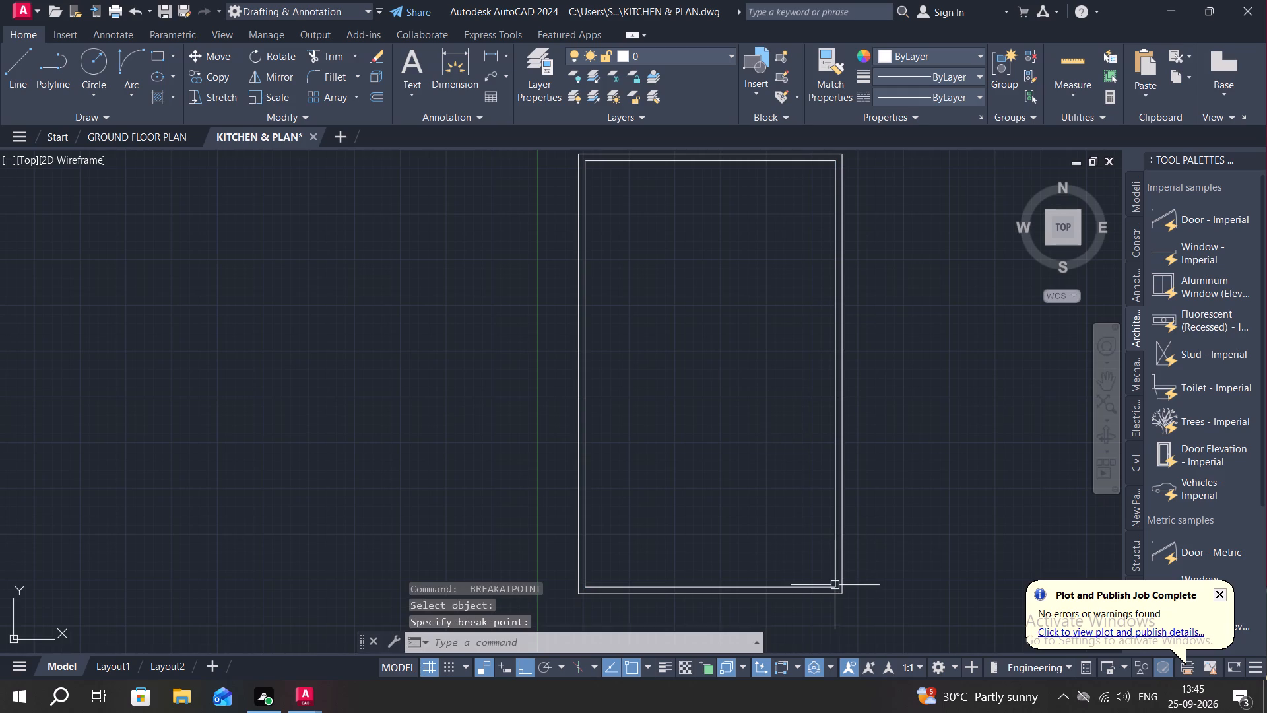
key("Escape")
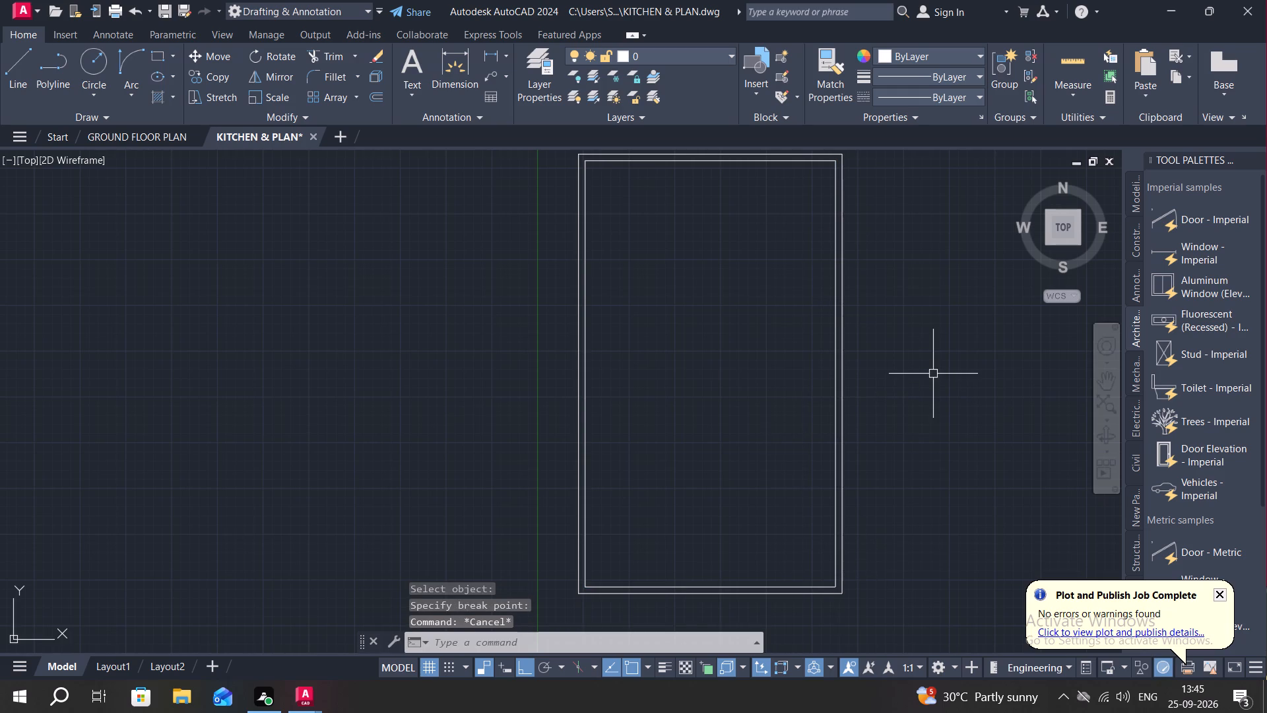
Offset the inner line of the left outer wall 13' into the plan.
type("O")
key("space")
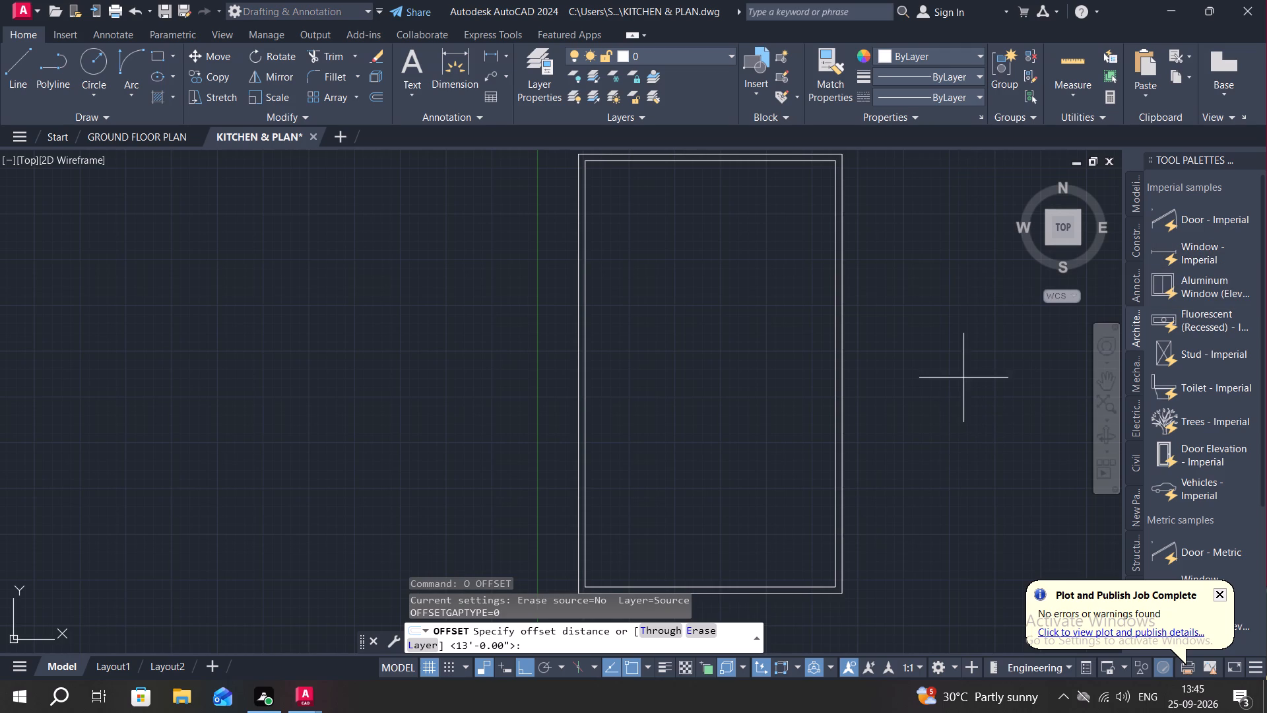
key("space")
left_click(587, 312)
left_click(758, 322)
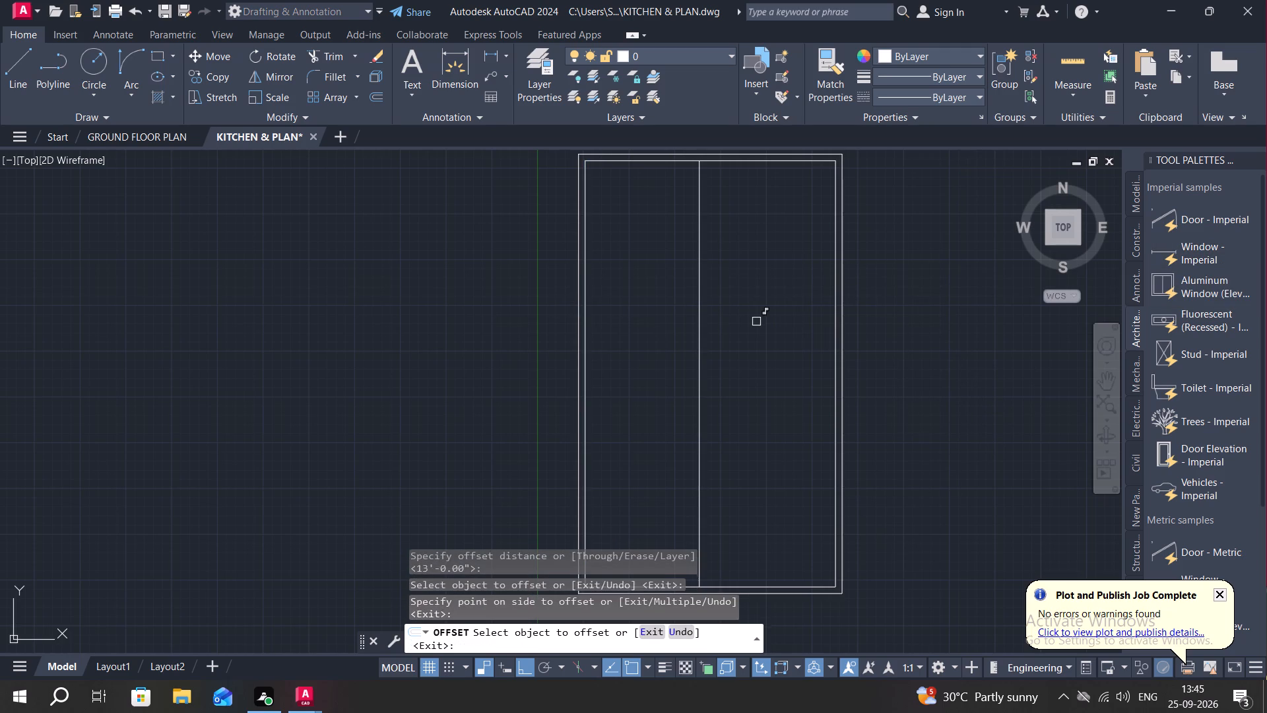
key("Escape")
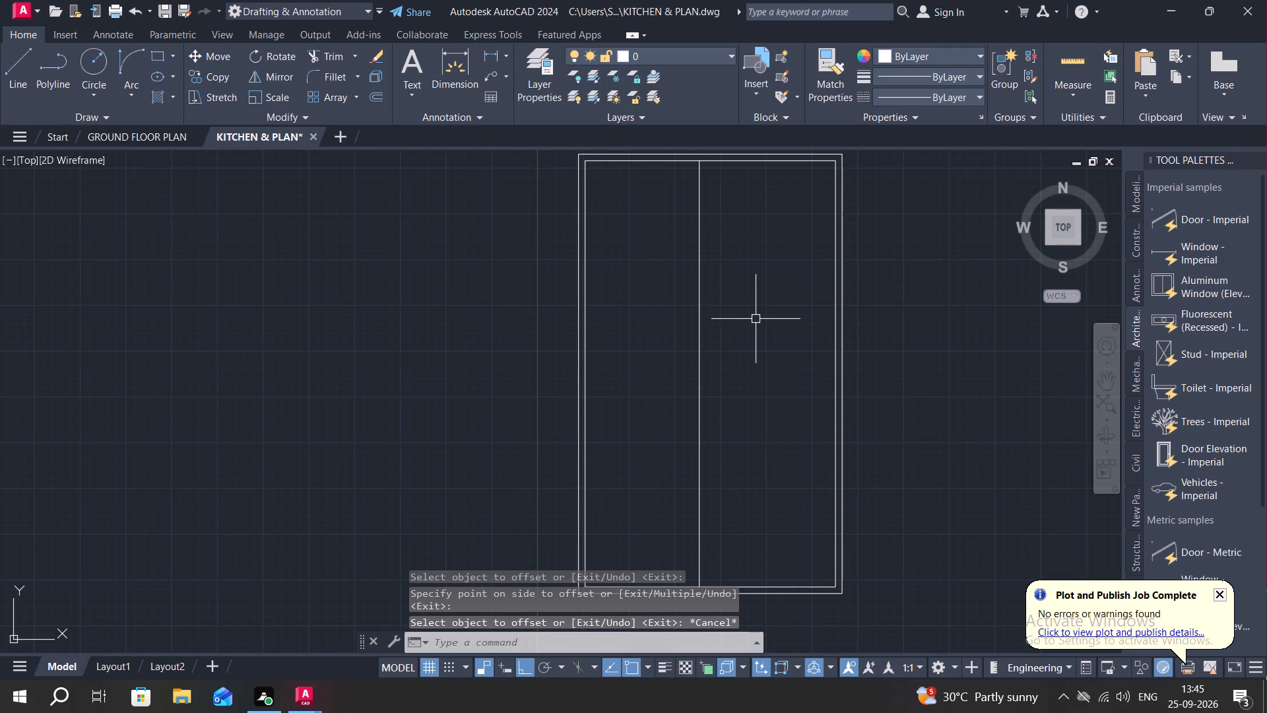
Offset the inner line of the right outer wall 14'9" into the plan to form the other face of the vertical partition.
type("O 1")
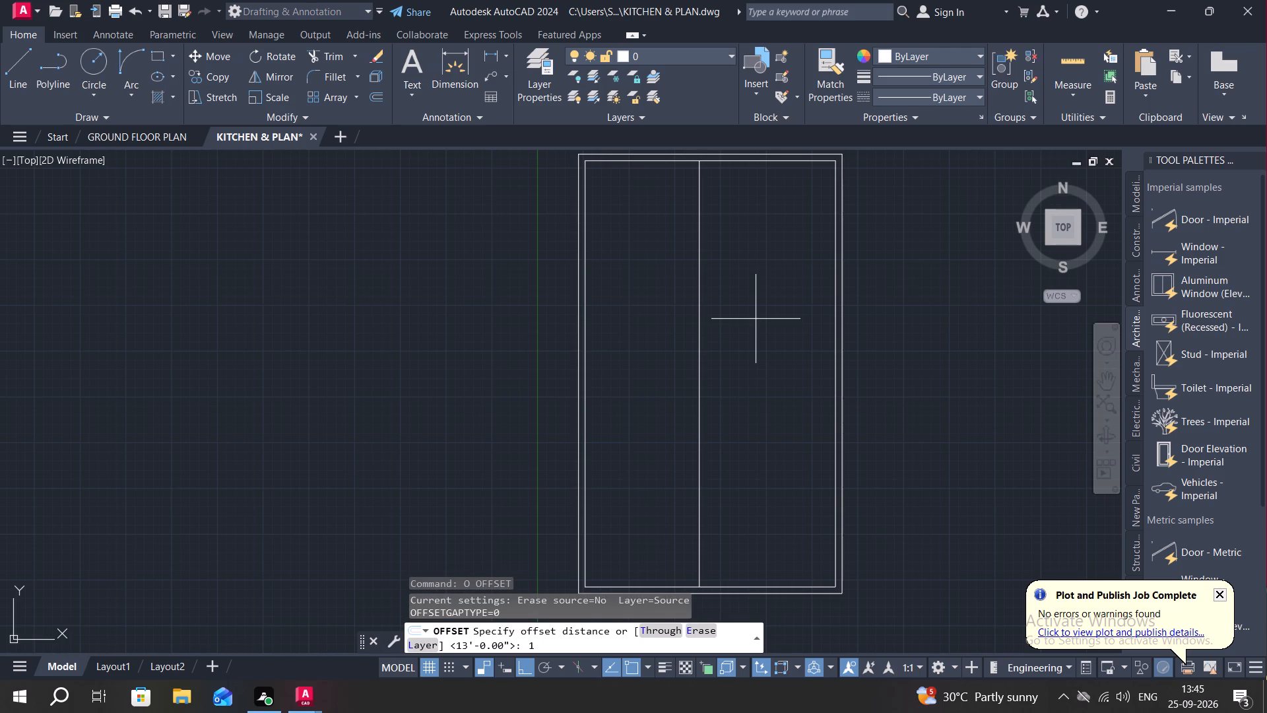
key("4")
key("9")
key("BackSpace")
type("'9\"")
key("Return")
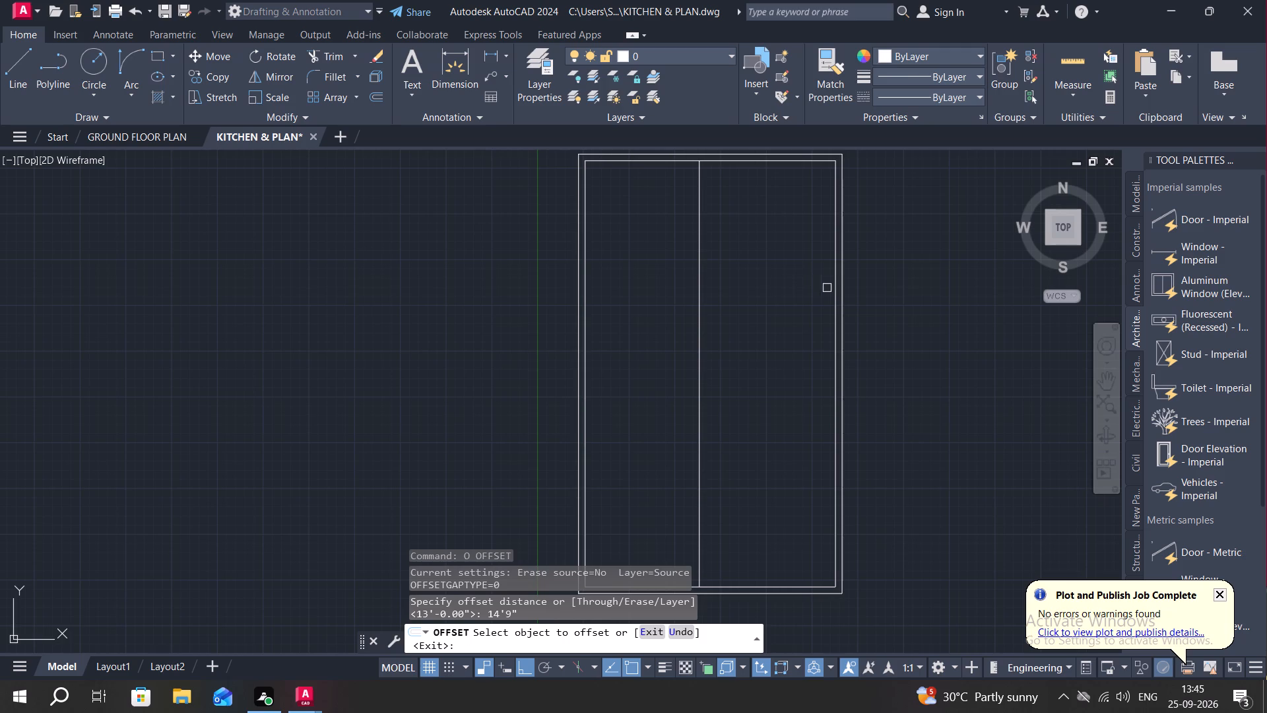
left_click(835, 298)
left_click(684, 315)
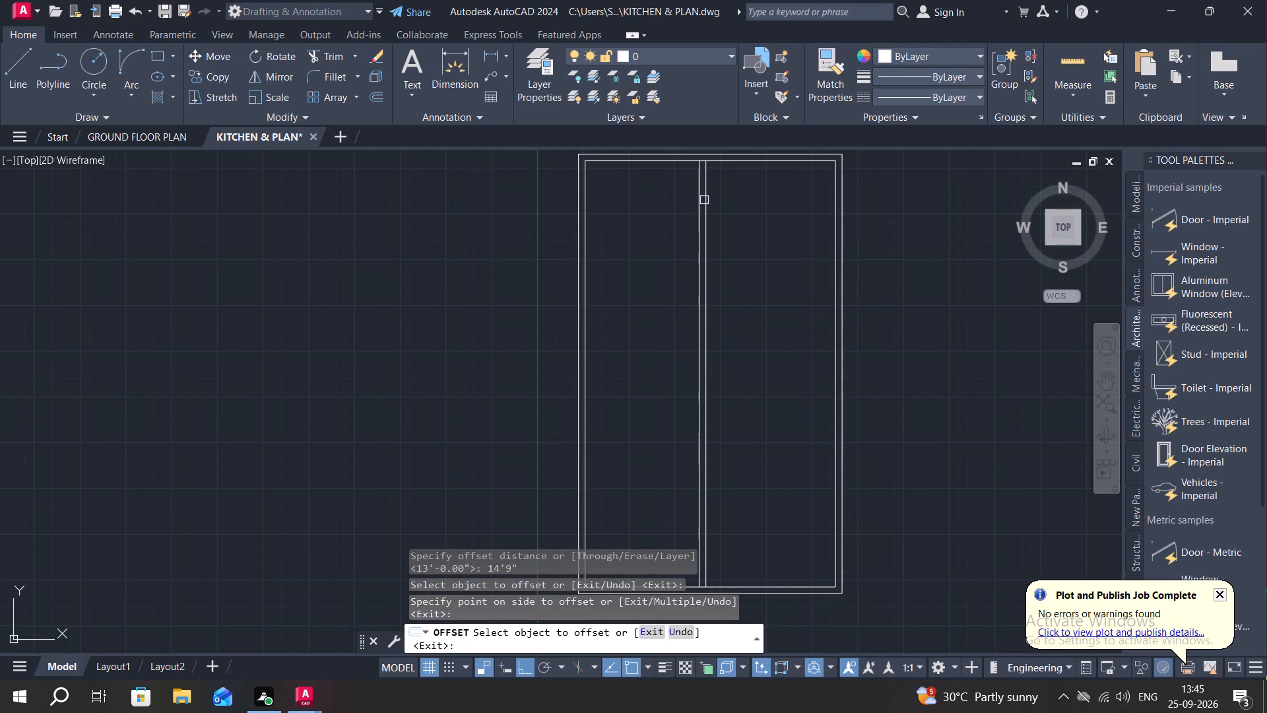
Check the wall spacing near the top of the plan with Quick Measure.
left_click(1076, 56)
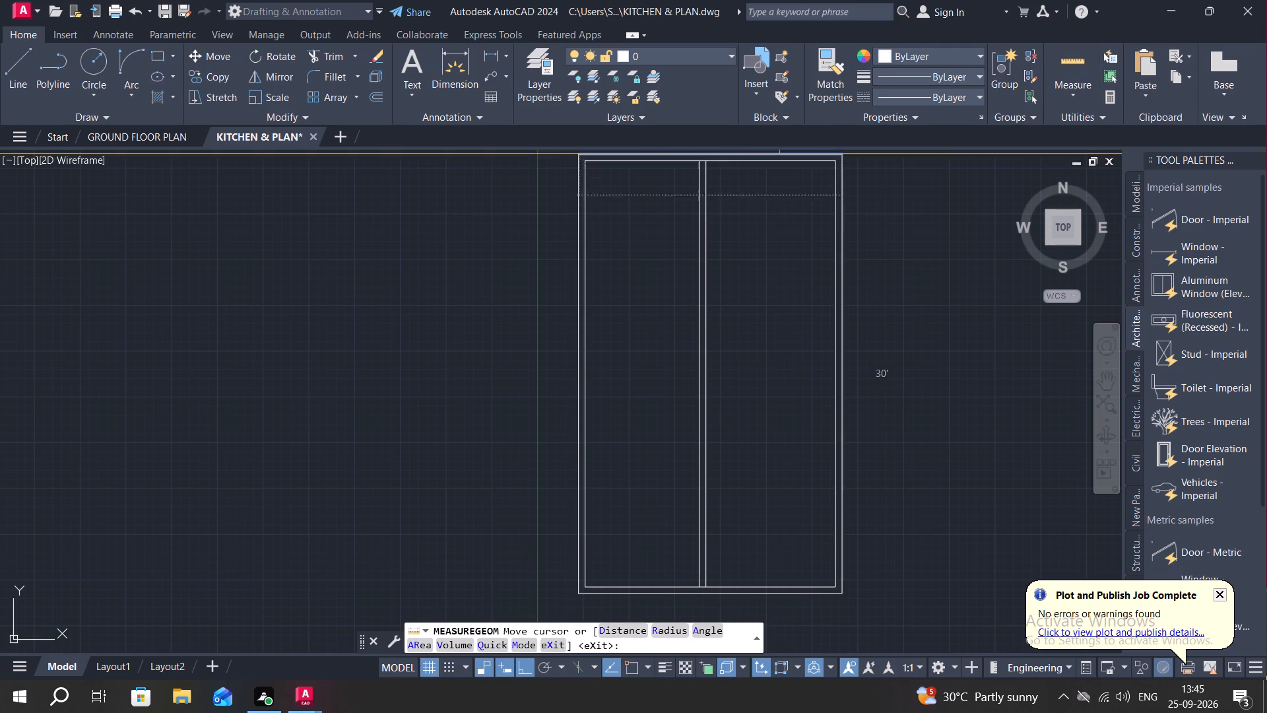
key("Escape")
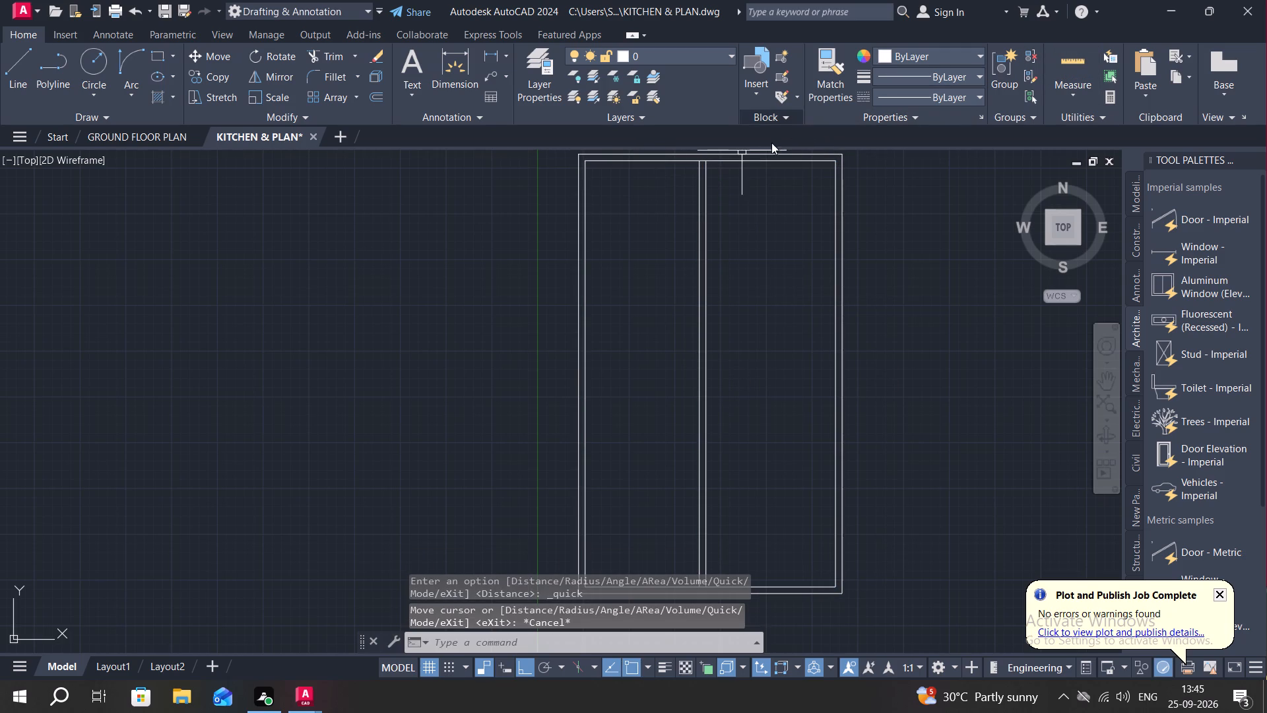
Trim the top inner wall line between the two vertical partition lines.
type("TR")
key("space")
scroll(696, 168, "up", 2)
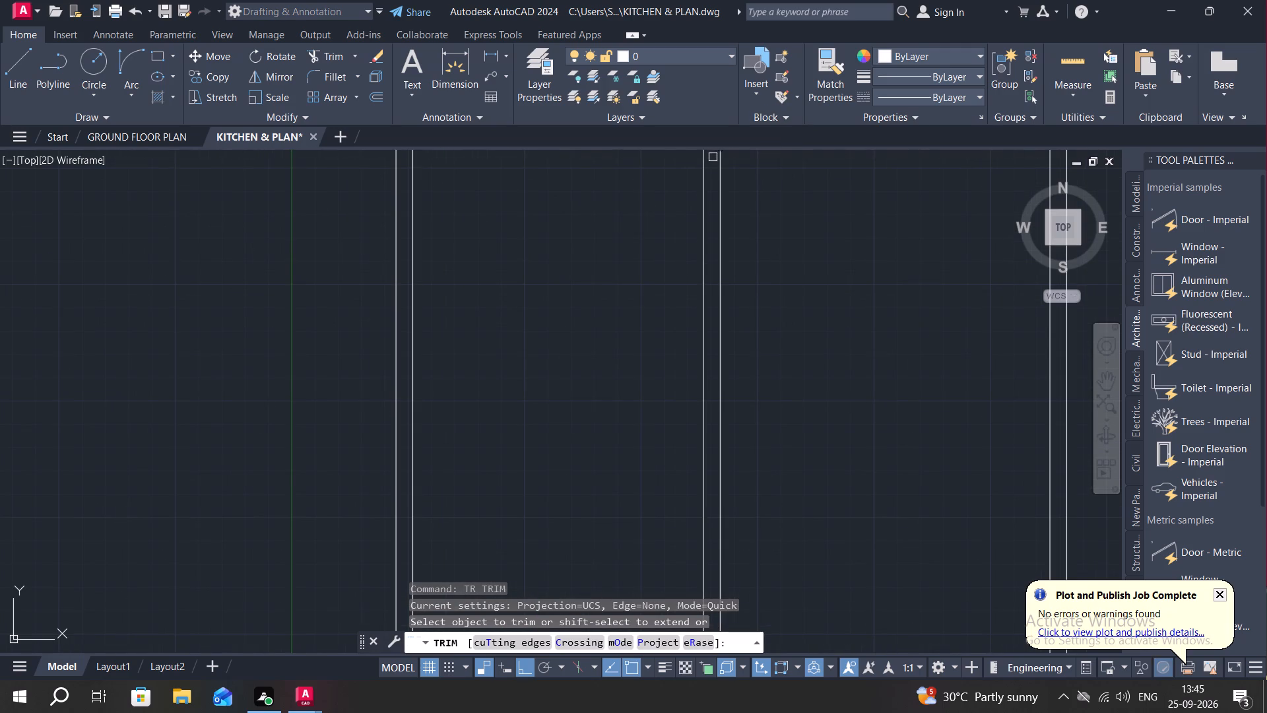
middle_click_drag(713, 158, 699, 296)
left_click(699, 289)
key("Escape")
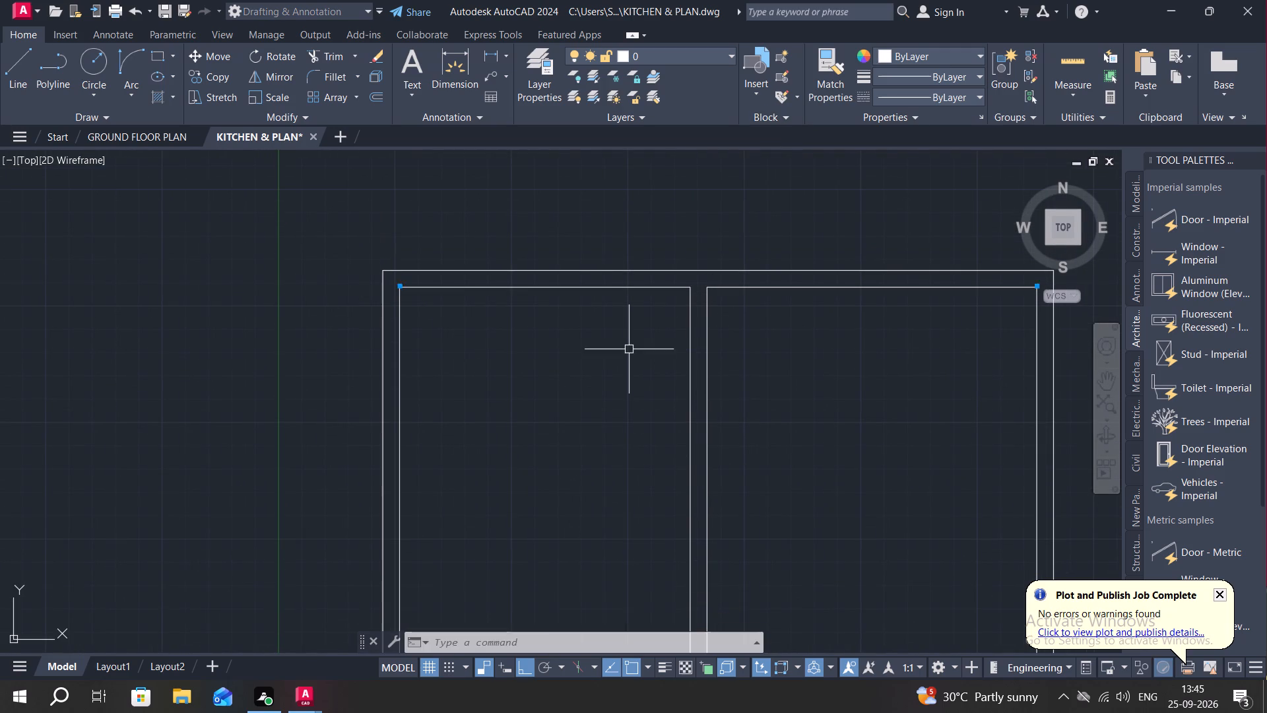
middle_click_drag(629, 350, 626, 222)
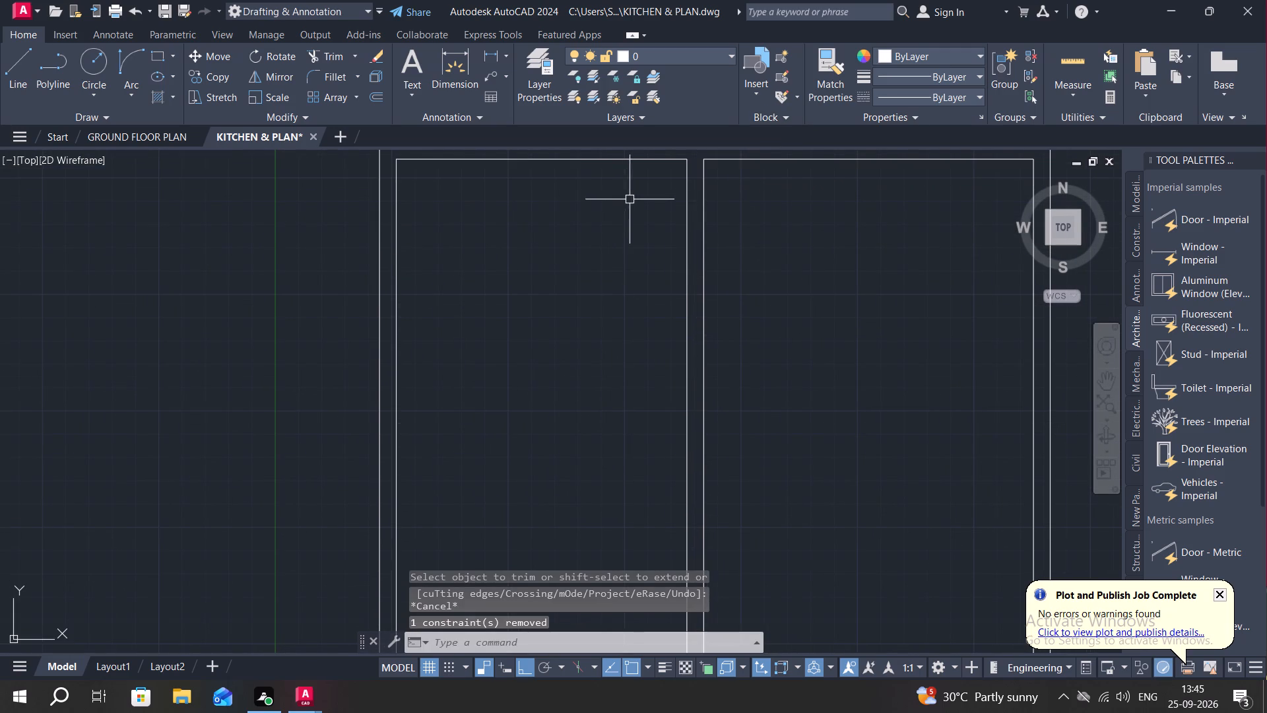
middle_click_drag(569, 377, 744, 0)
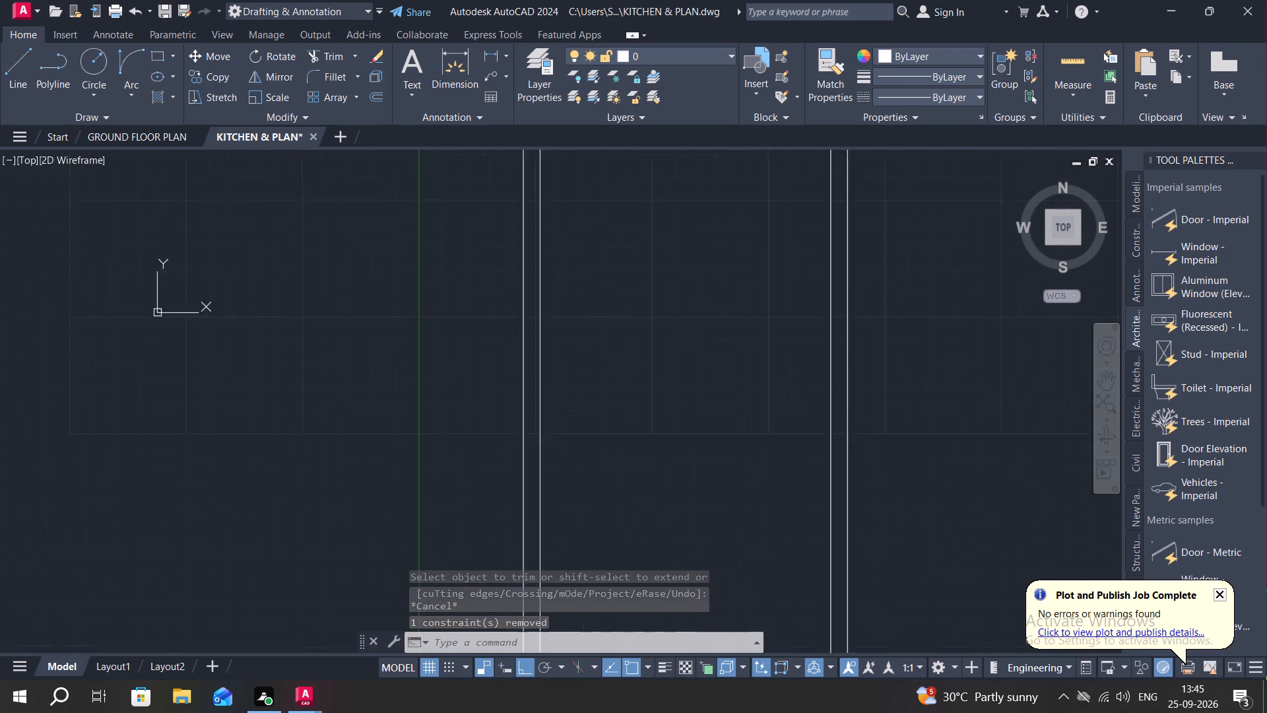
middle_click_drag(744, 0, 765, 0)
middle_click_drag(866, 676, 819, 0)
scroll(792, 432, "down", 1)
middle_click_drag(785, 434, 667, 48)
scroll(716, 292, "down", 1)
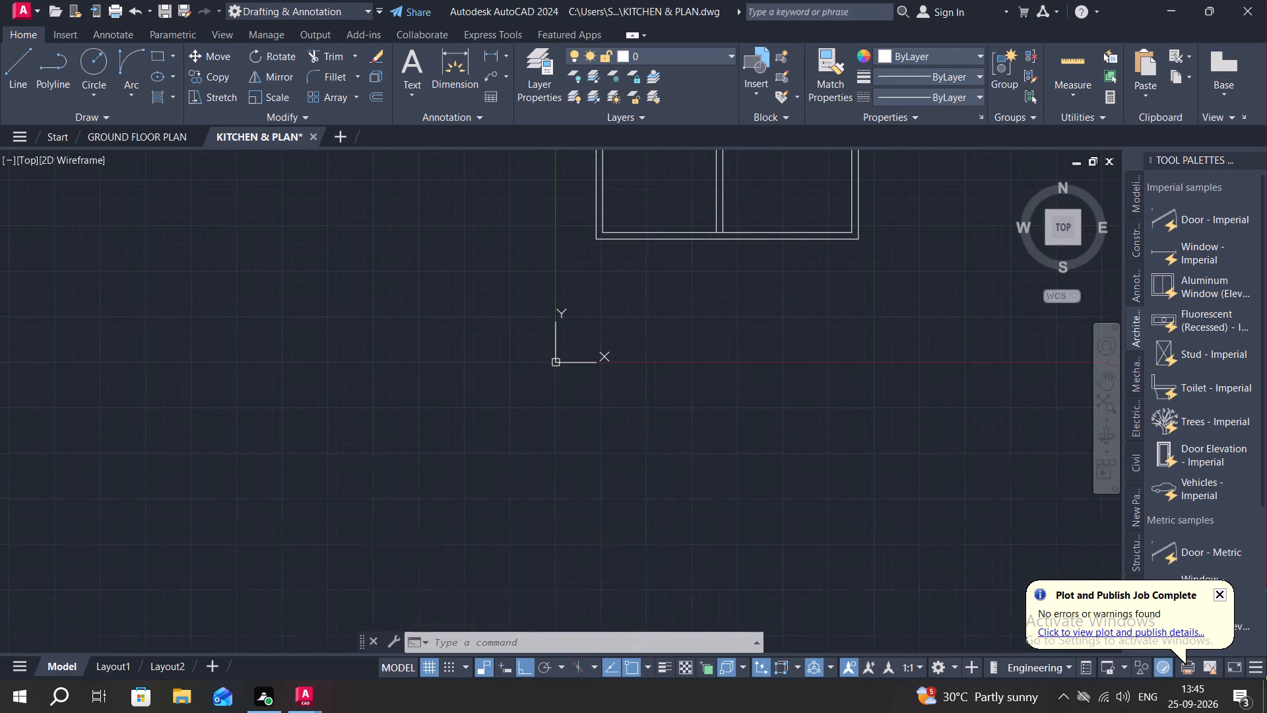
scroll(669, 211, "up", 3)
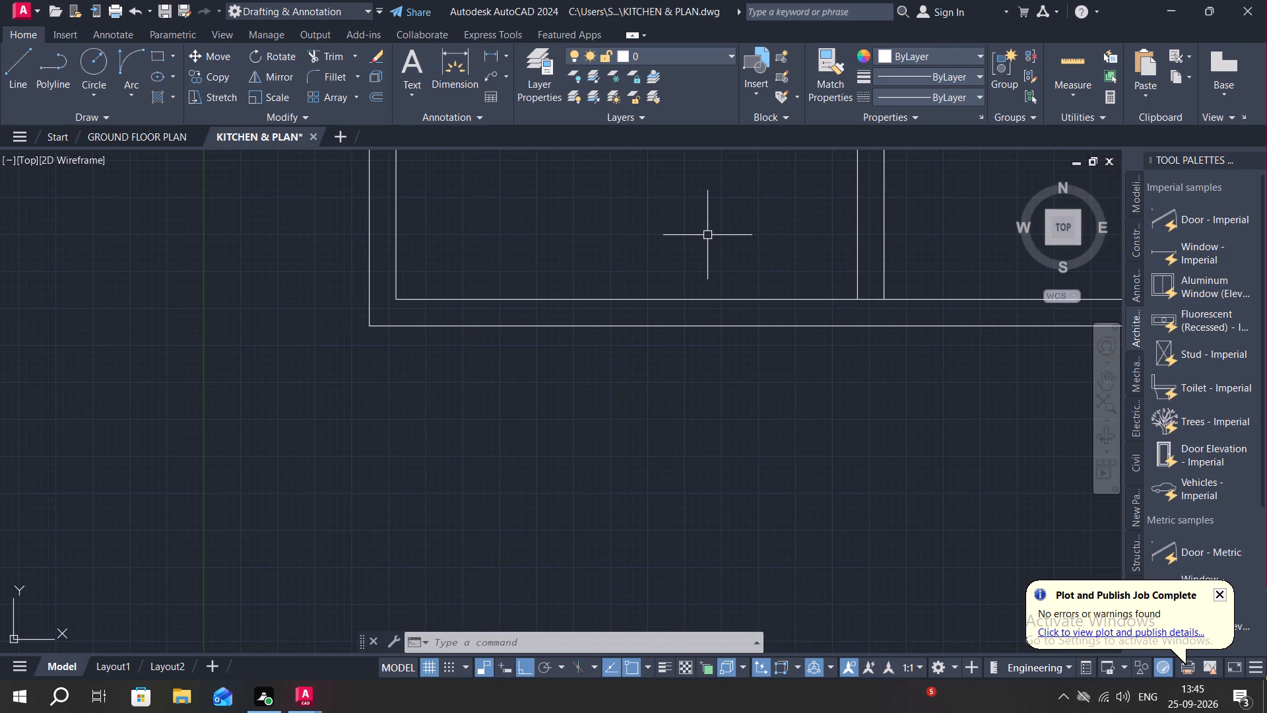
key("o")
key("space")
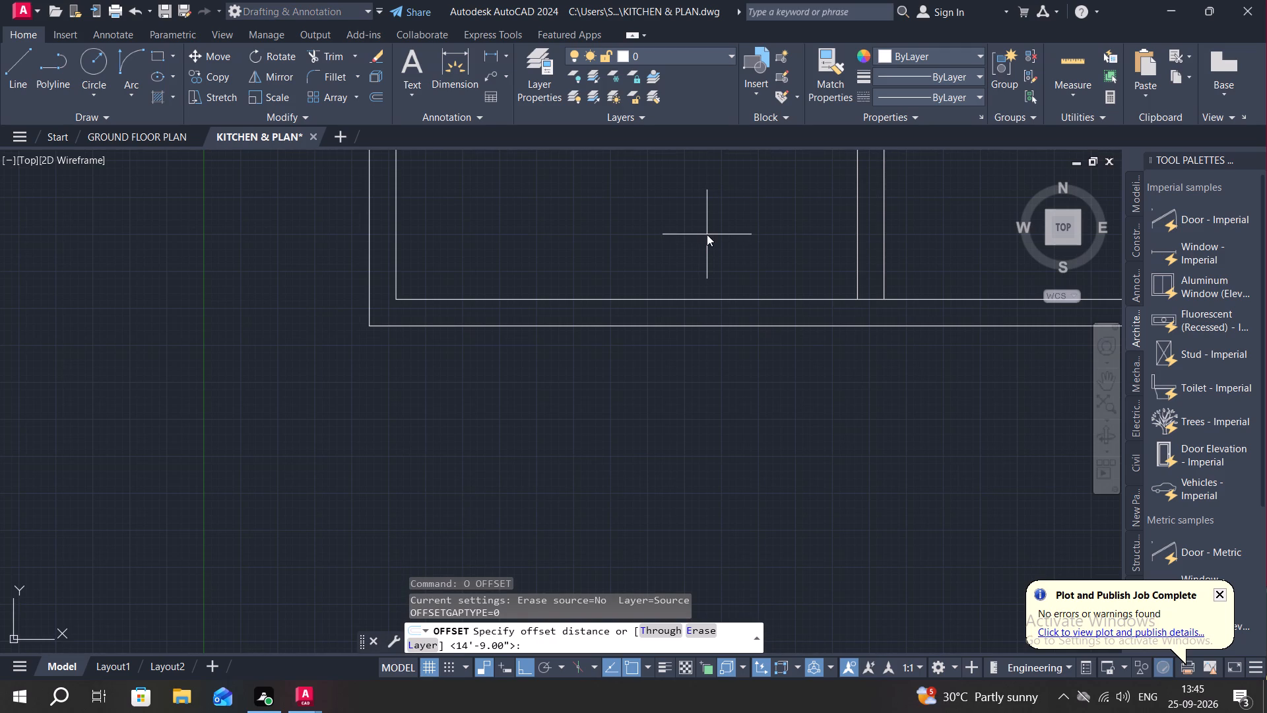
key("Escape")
Trim the bottom inner wall line between the two vertical partition lines.
key("t")
type("R")
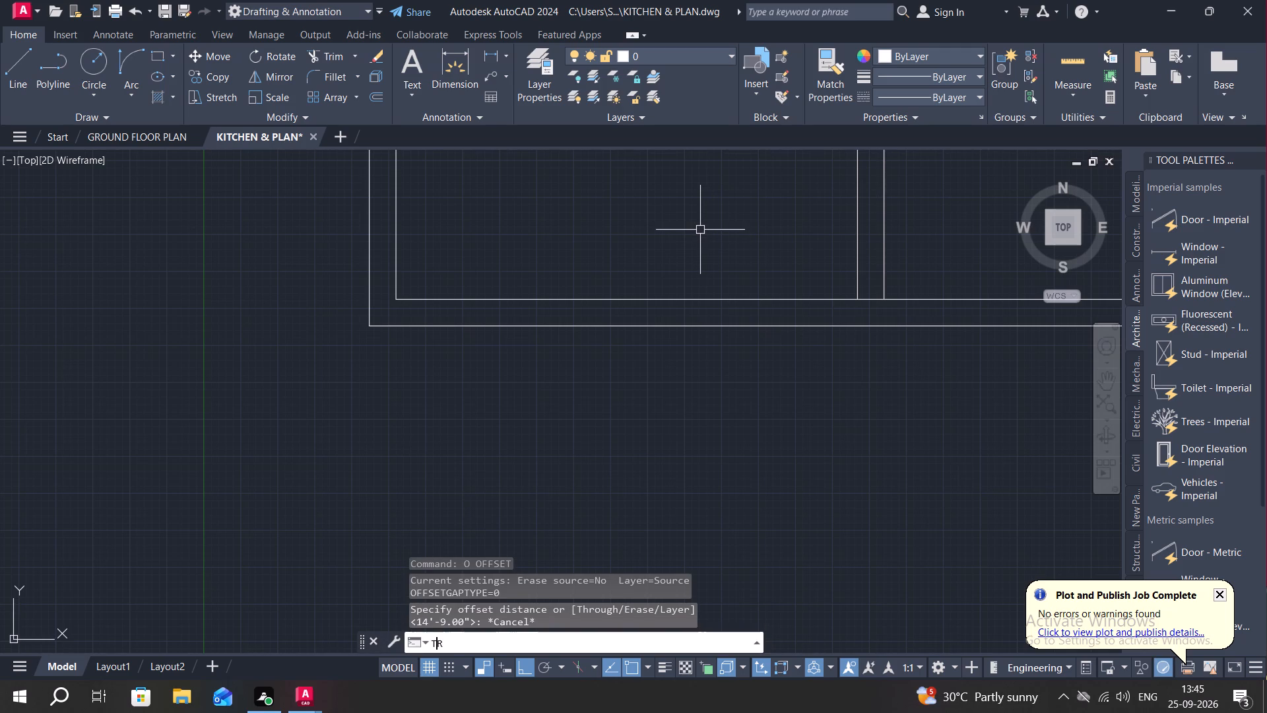
key("space")
left_click(867, 298)
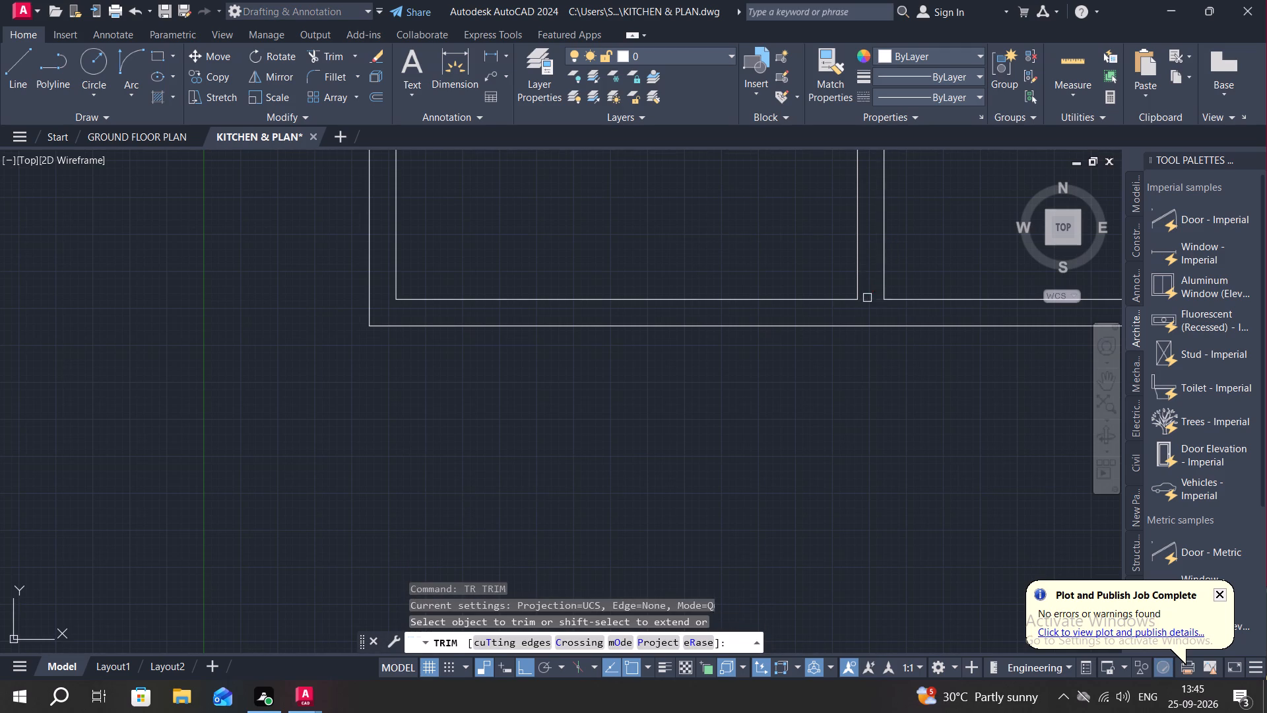
key("Escape")
Offset the bottom inner wall line of the left-hand room 6'6" upward.
key("o")
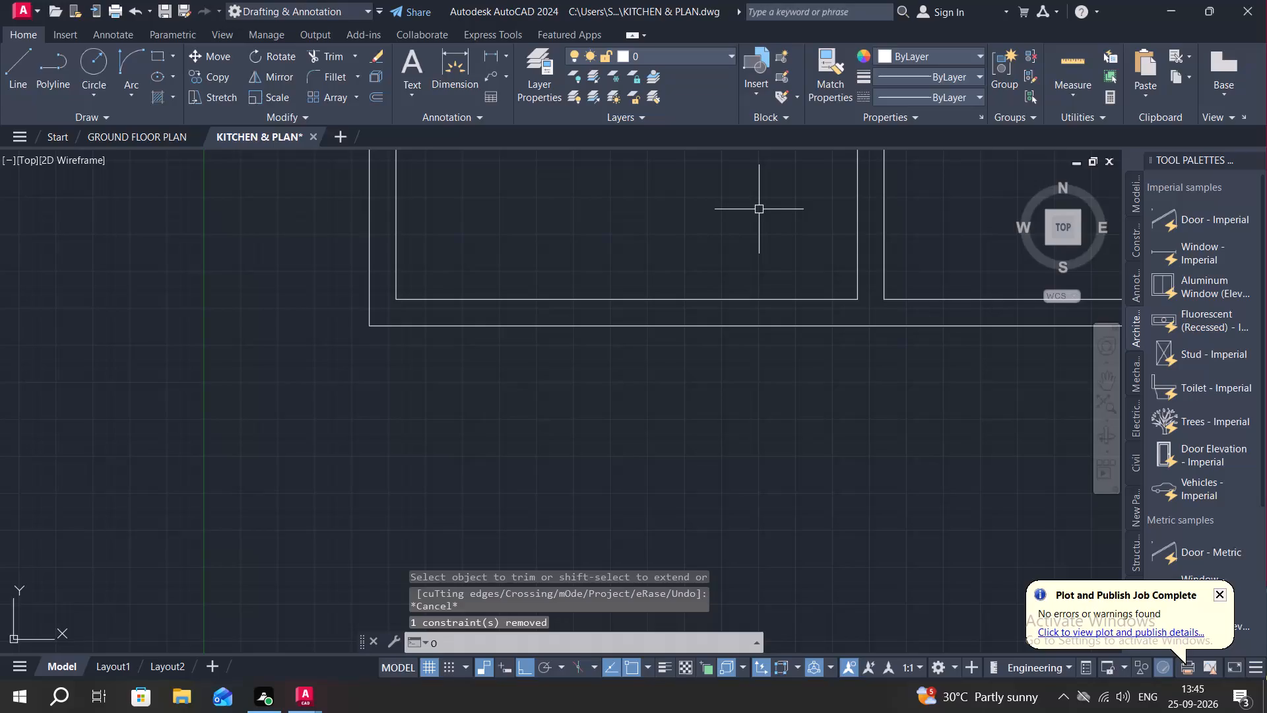
key("space")
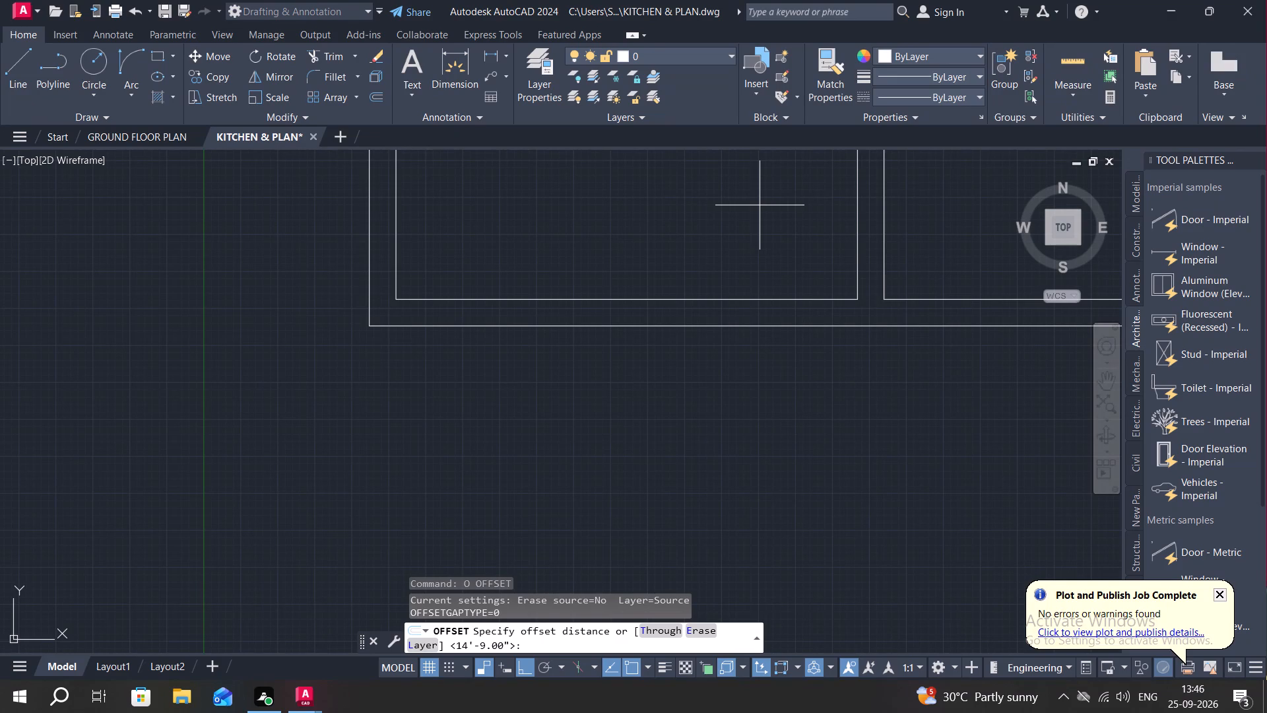
type("6'")
type("6\"")
key("Return")
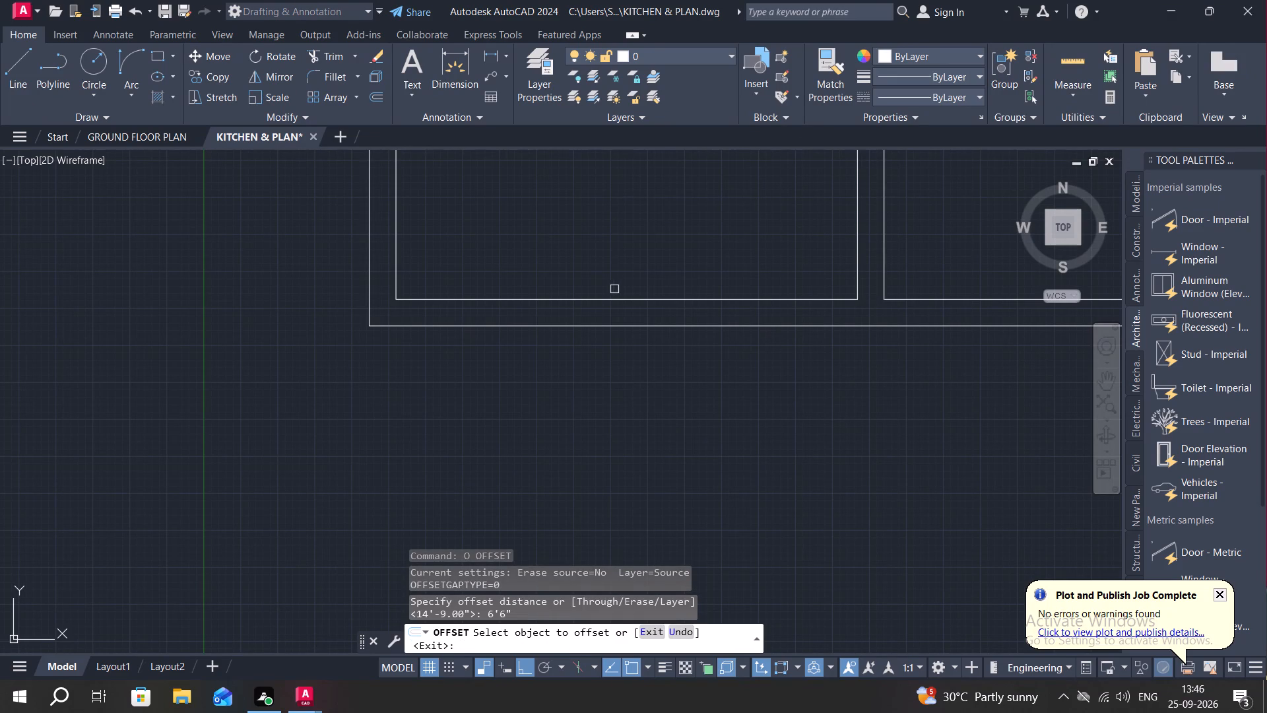
left_click(622, 298)
middle_click_drag(566, 181, 557, 391)
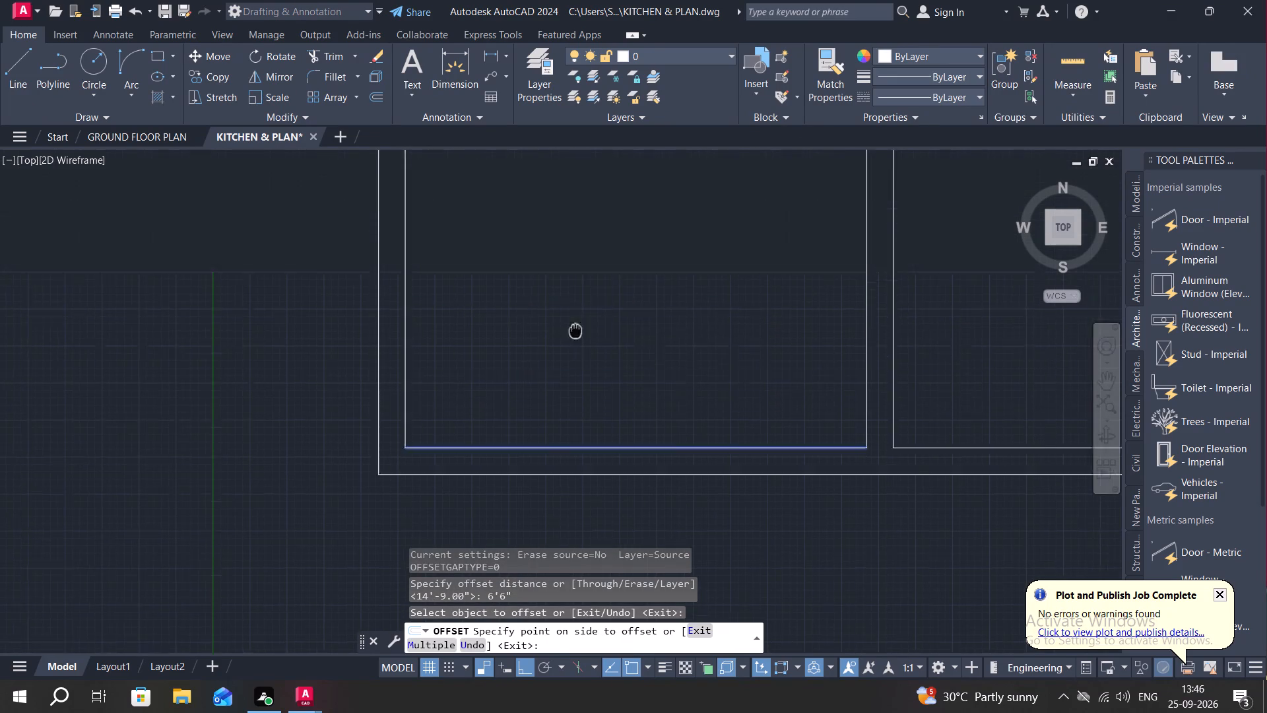
middle_click_drag(557, 391, 550, 423)
left_click(575, 347)
key("Escape")
Offset the new horizontal line in the left-hand room 9" upward to give the cross wall its thickness.
type("O 9\"")
key("space")
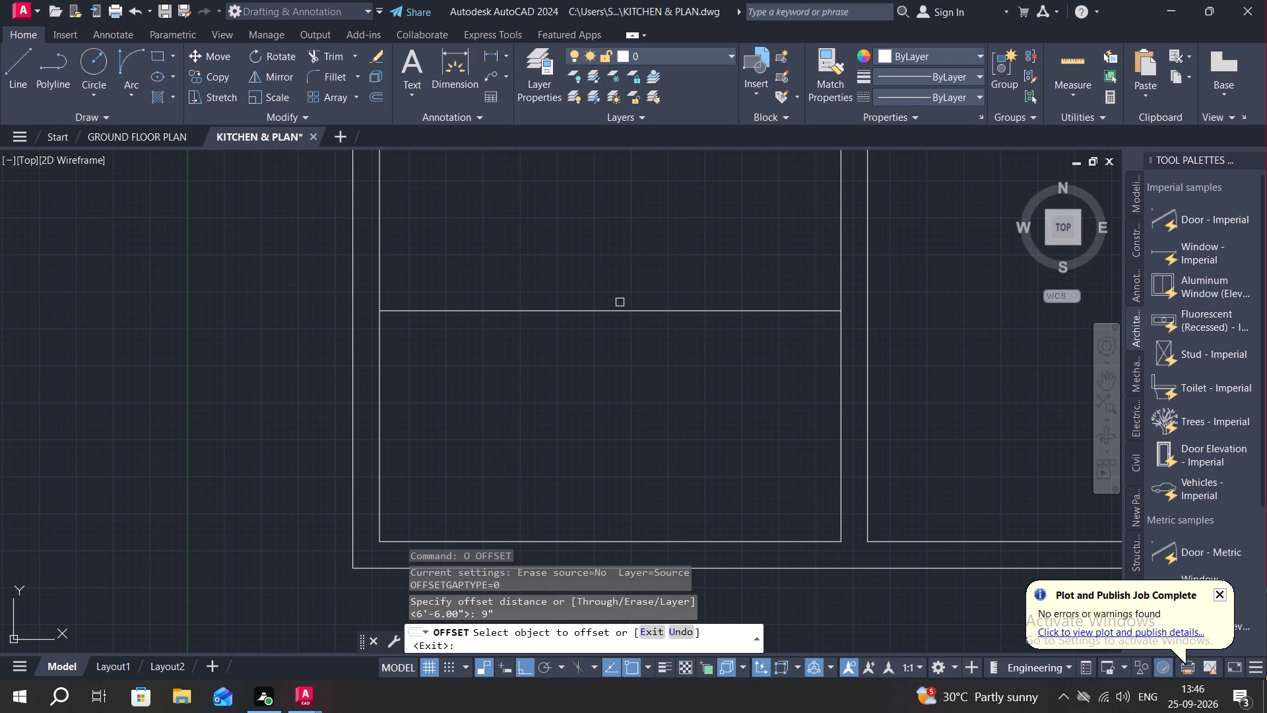
left_click(632, 311)
left_click(606, 252)
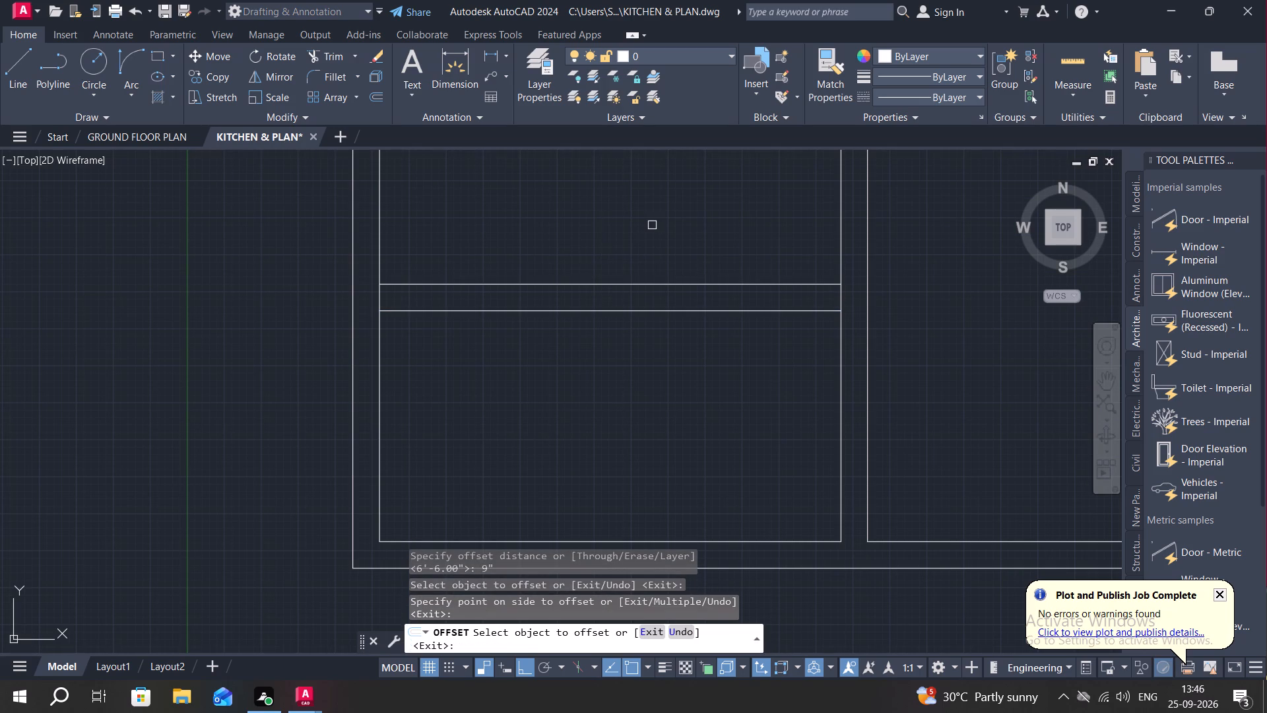
middle_click_drag(652, 223, 612, 399)
key("Escape")
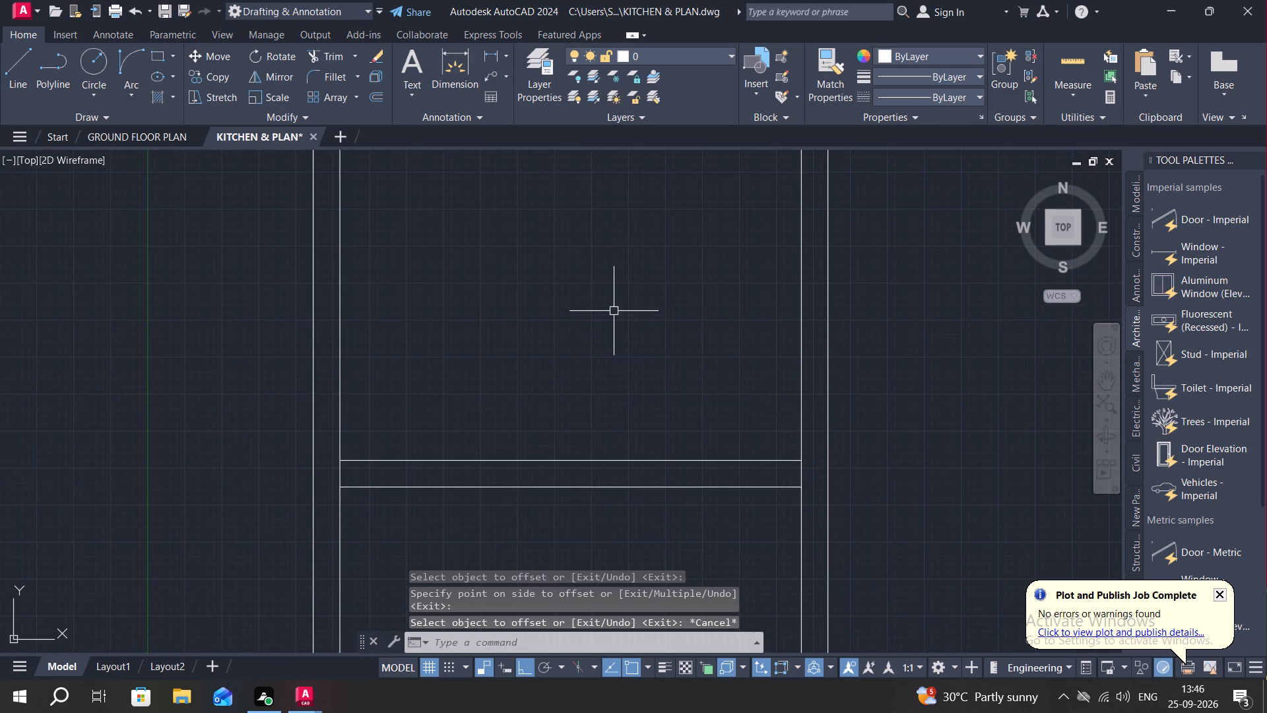
Offset the upper line of the 9" cross wall in the left-hand room 17' upward.
type("O")
key("space")
key("1")
key("7")
key("apostrophe")
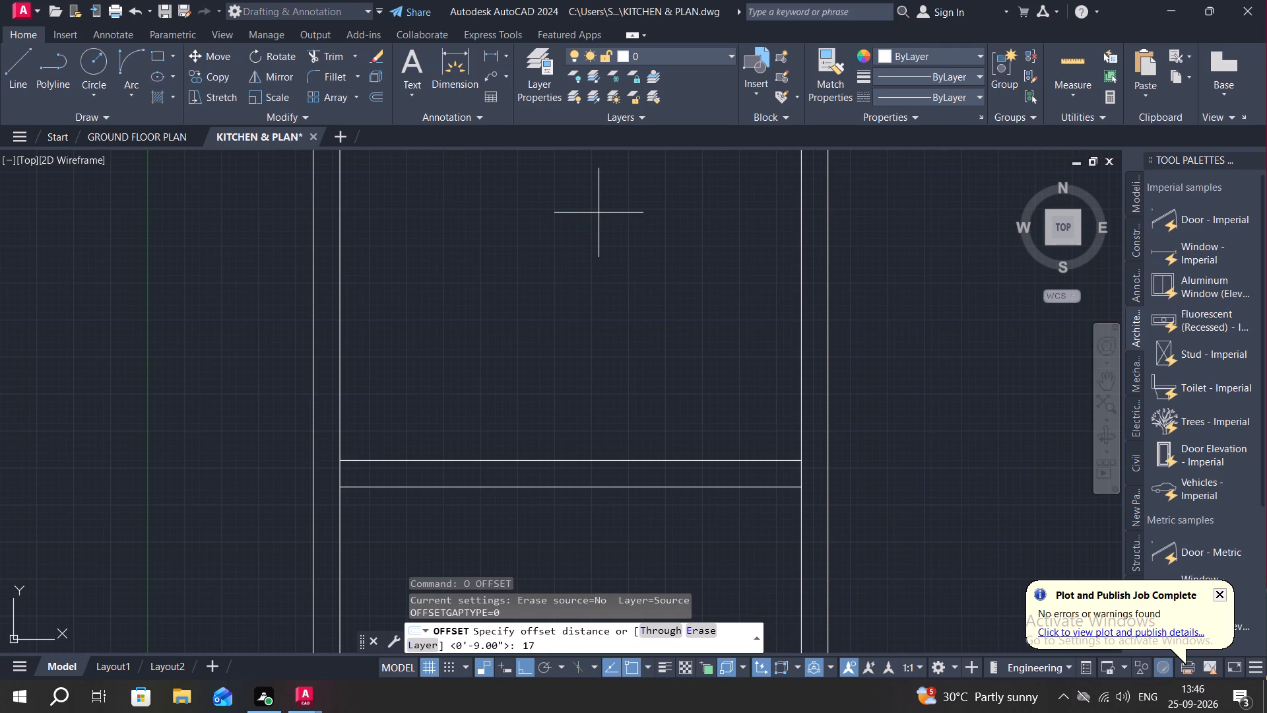
key("space")
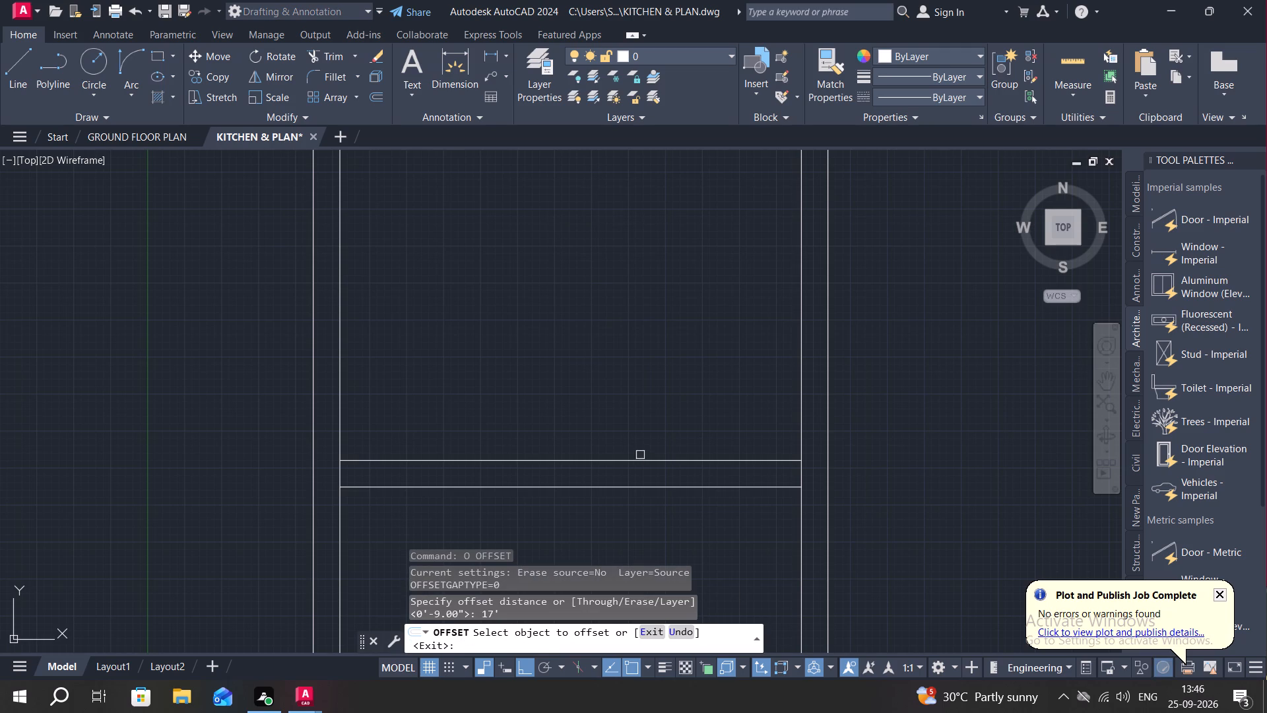
left_click_drag(647, 459, 637, 453)
middle_click_drag(663, 252, 707, 527)
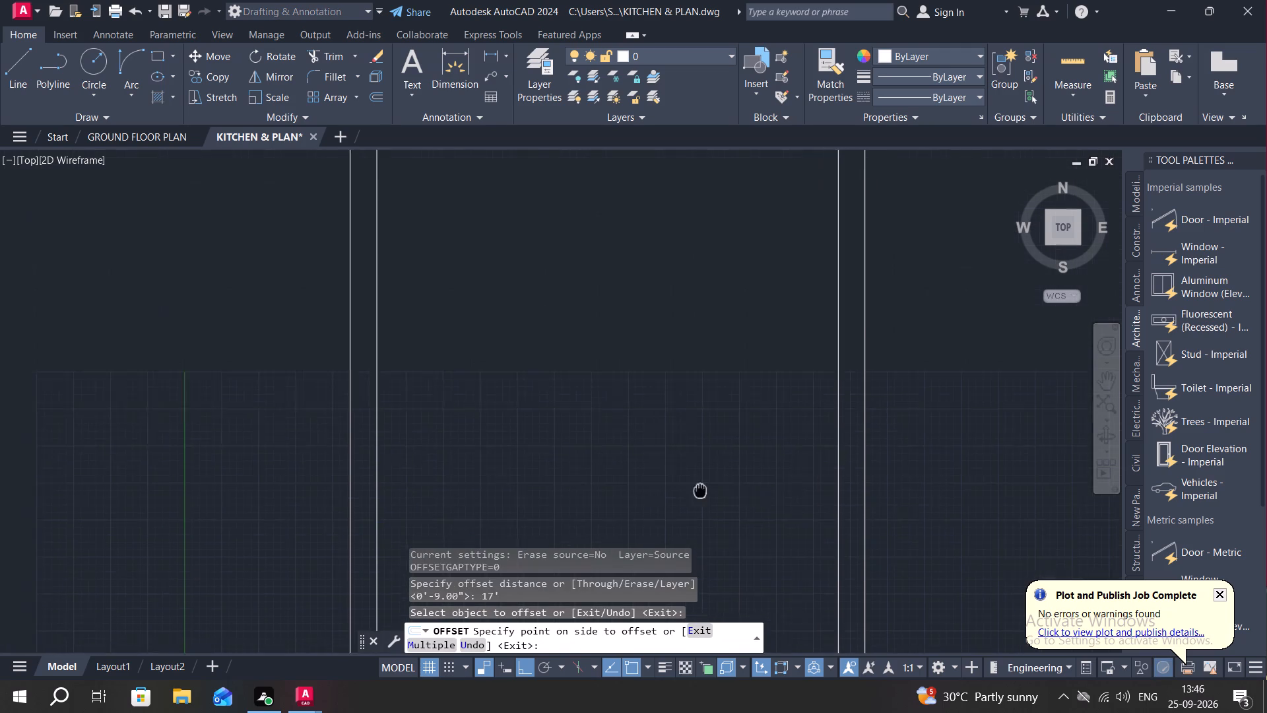
middle_click_drag(707, 527, 707, 547)
scroll(733, 419, "down", 1)
left_click(723, 287)
middle_click_drag(783, 251, 781, 282)
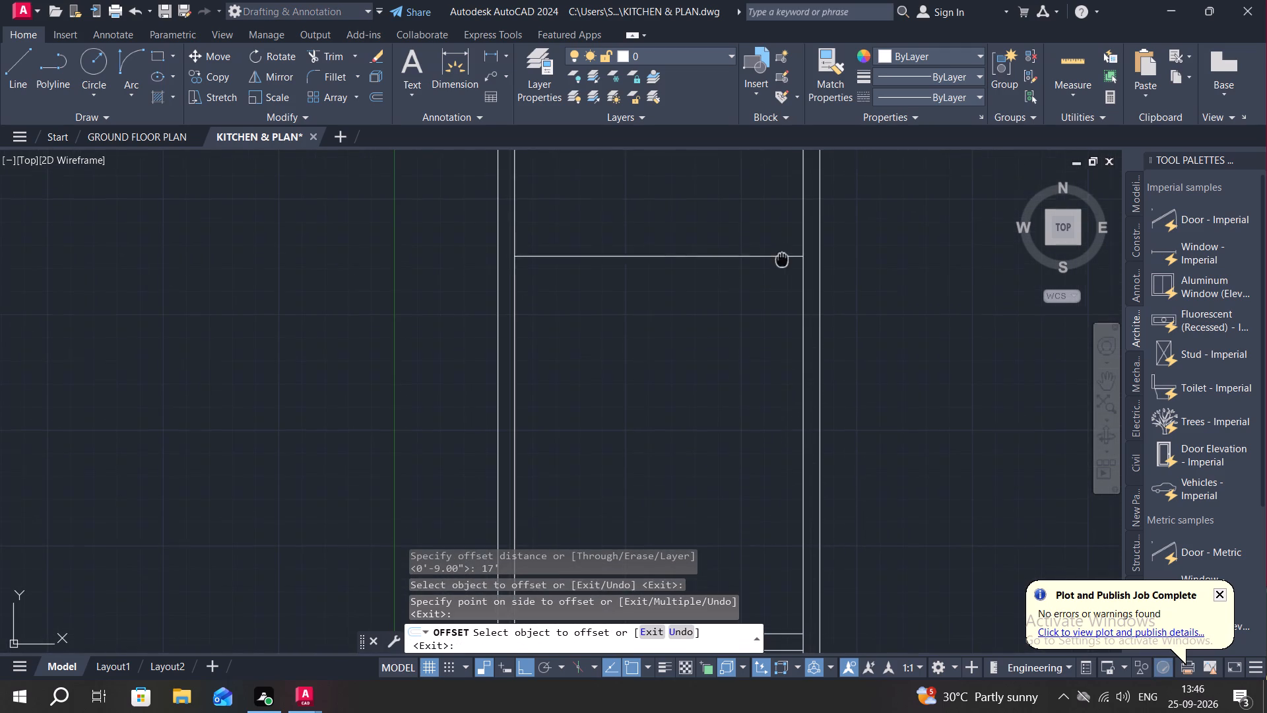
middle_click_drag(781, 282, 767, 468)
middle_click_drag(722, 315, 694, 482)
key("Escape")
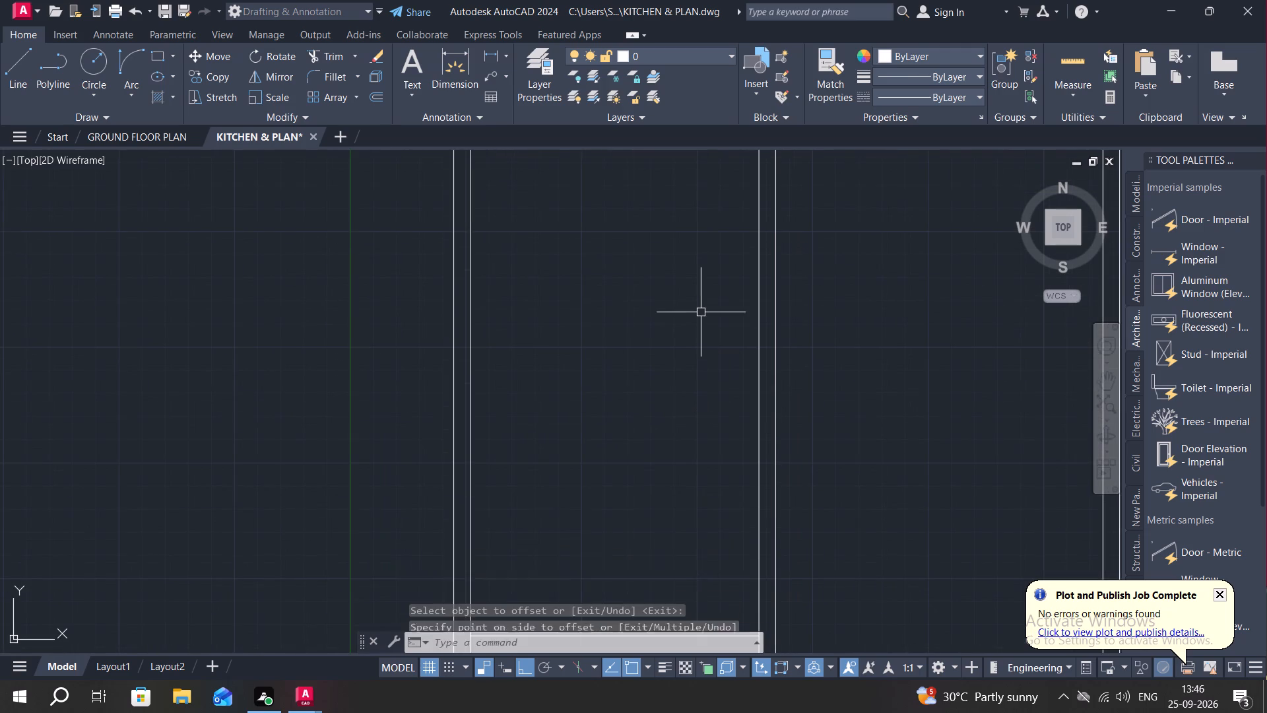
Offset the uppermost horizontal line in the left-hand room 6" upward to give the second cross wall its thickness.
scroll(699, 303, "down", 2)
middle_click_drag(643, 401, 672, 285)
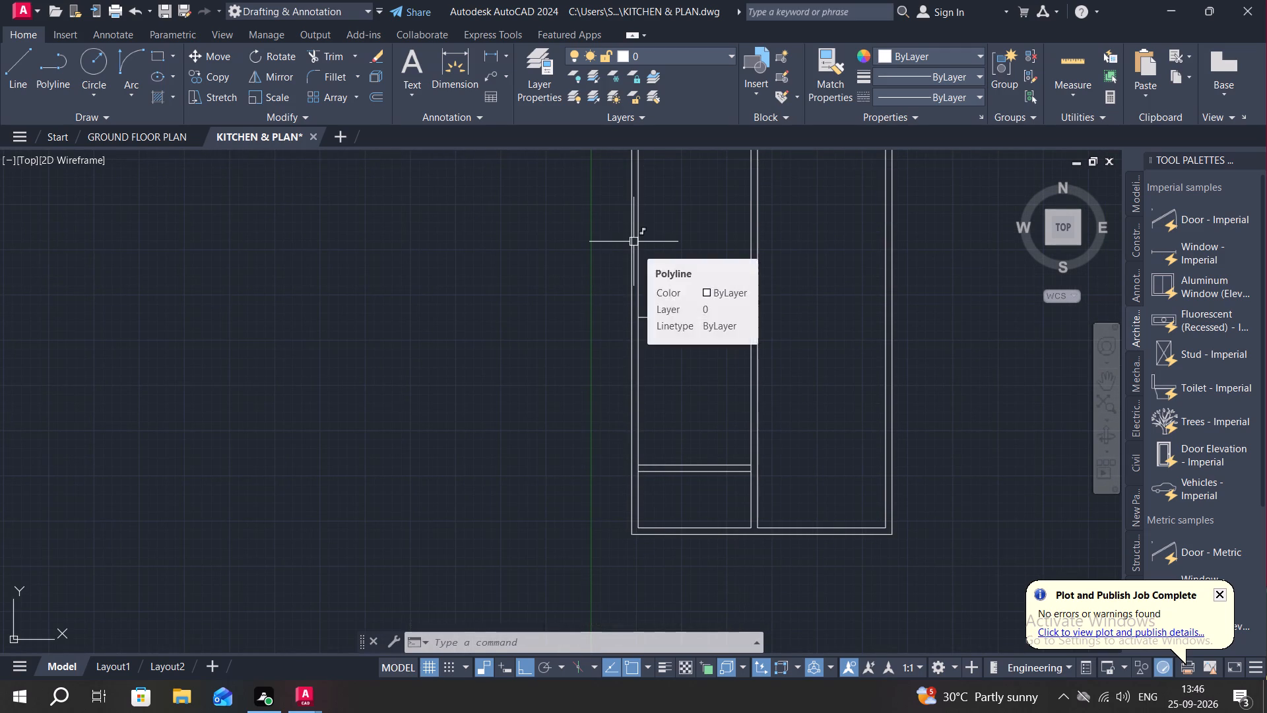
type("O")
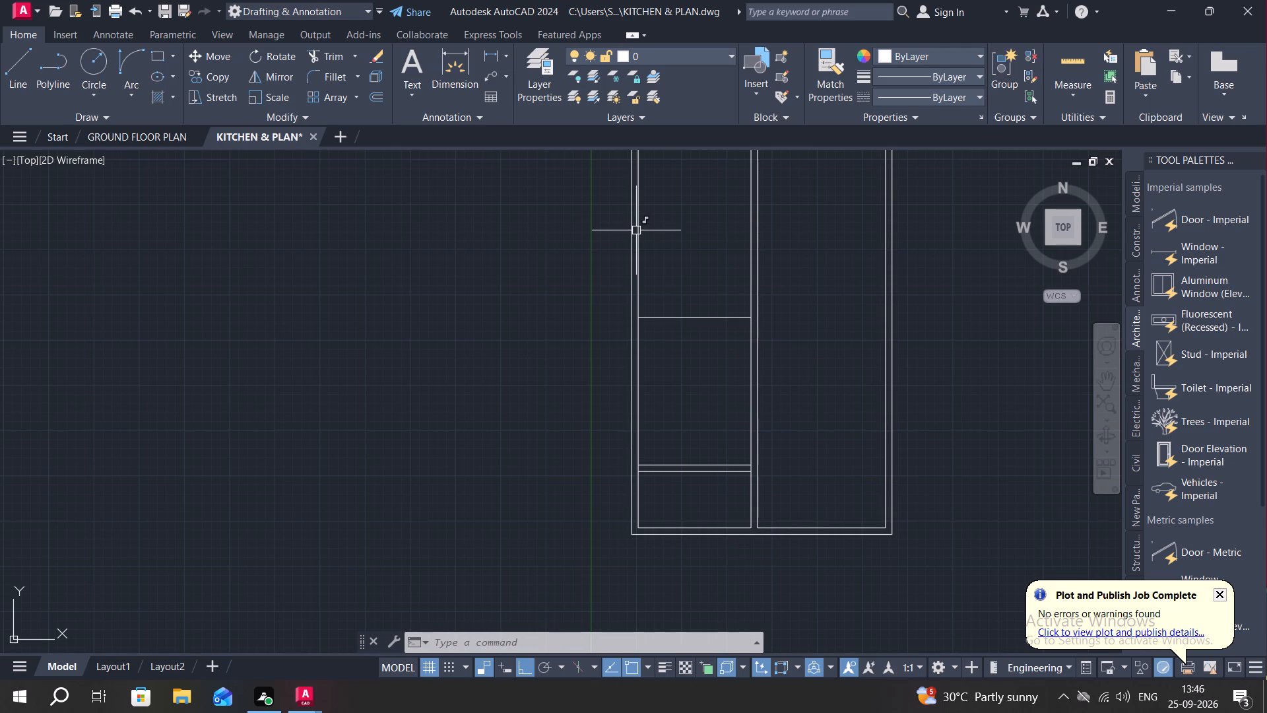
key("space")
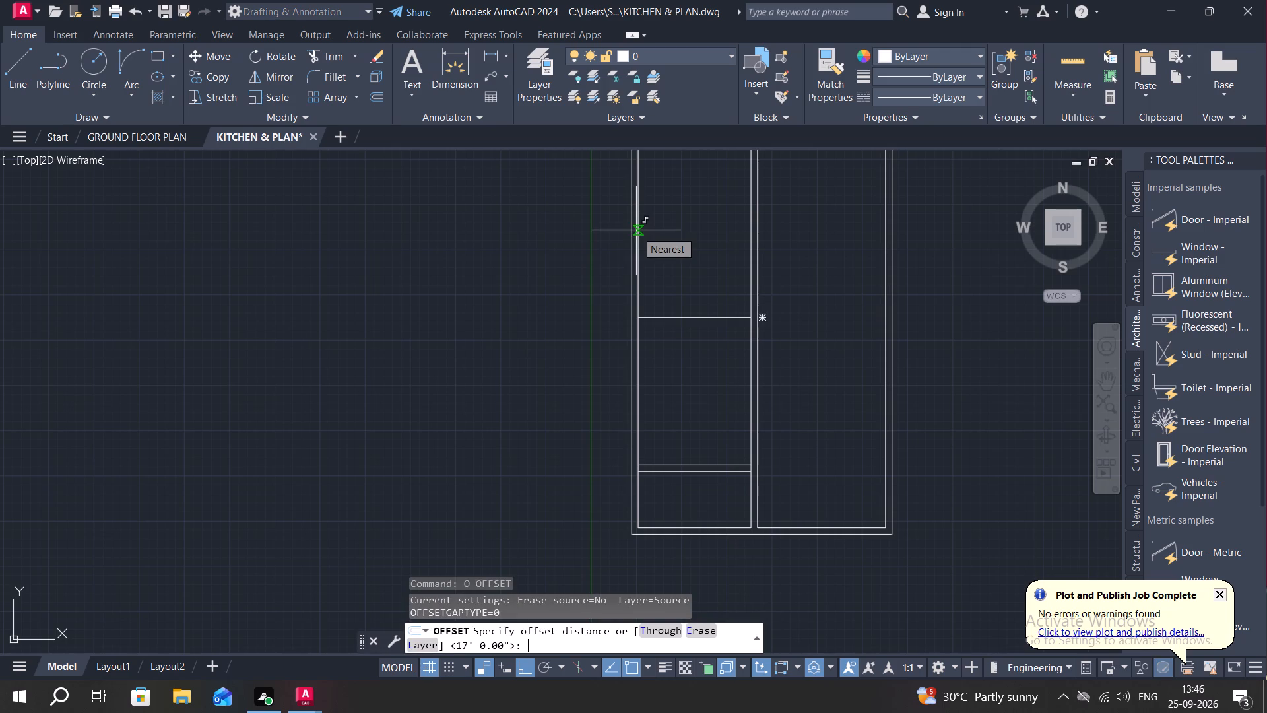
type("6\"")
key("space")
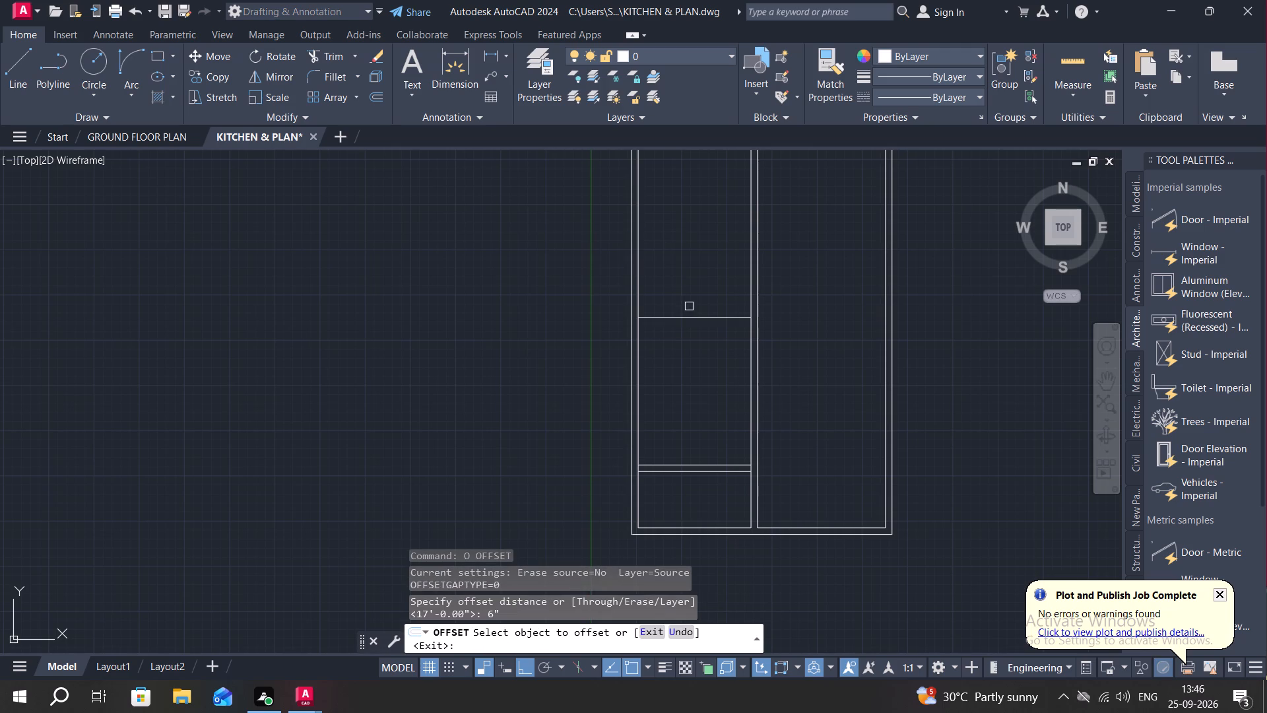
left_click(699, 316)
left_click(698, 270)
key("Escape")
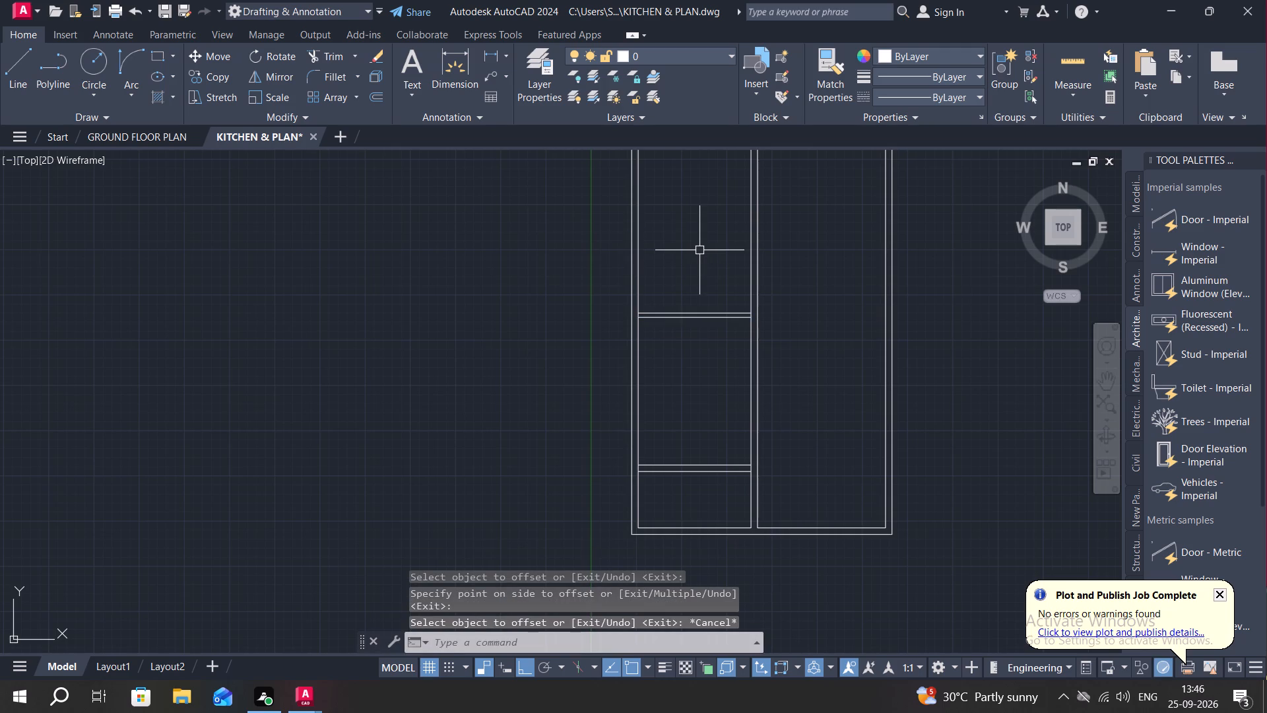
Offset the upper line of the 6" cross wall in the left-hand room 4' upward.
key("o")
key("space")
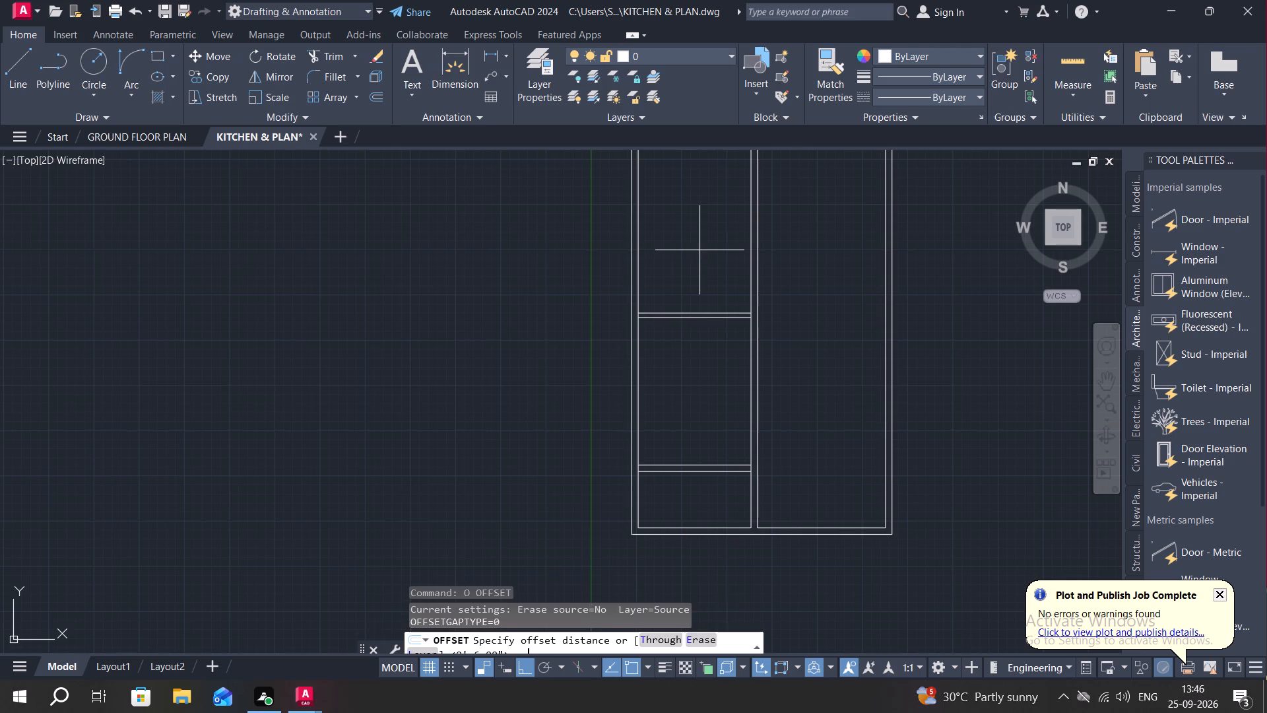
key("4")
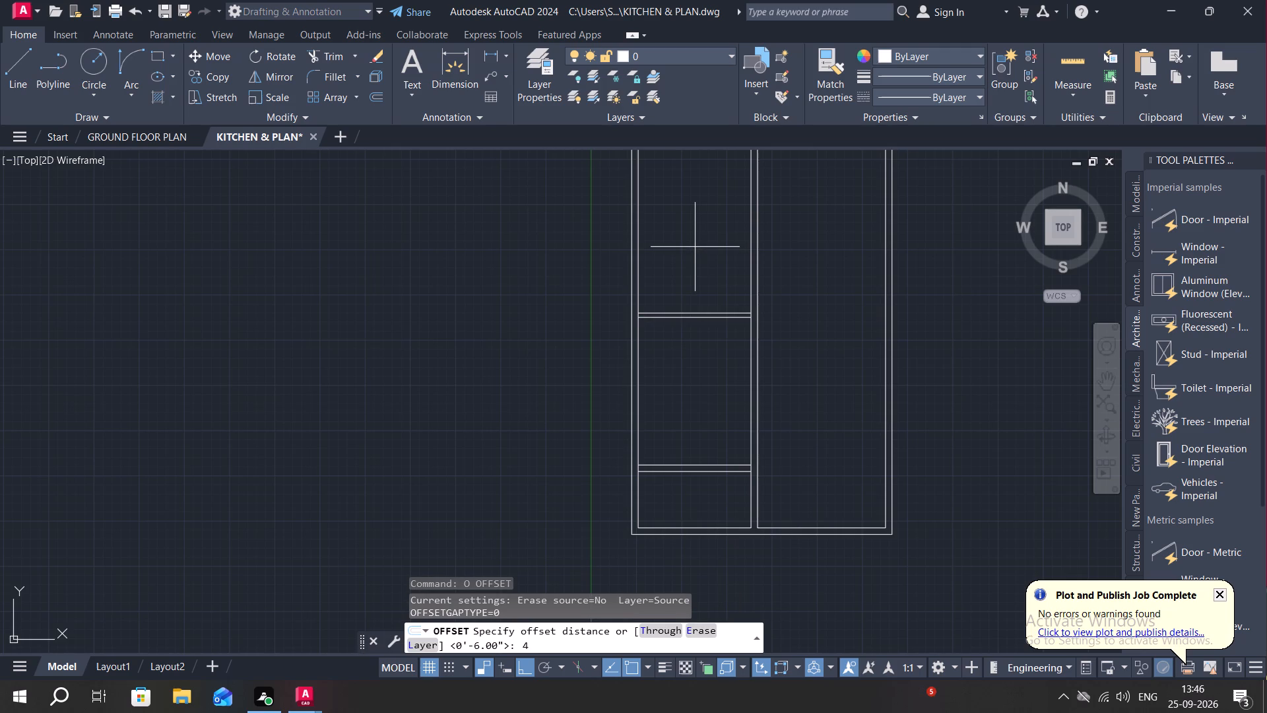
type("'")
key("space")
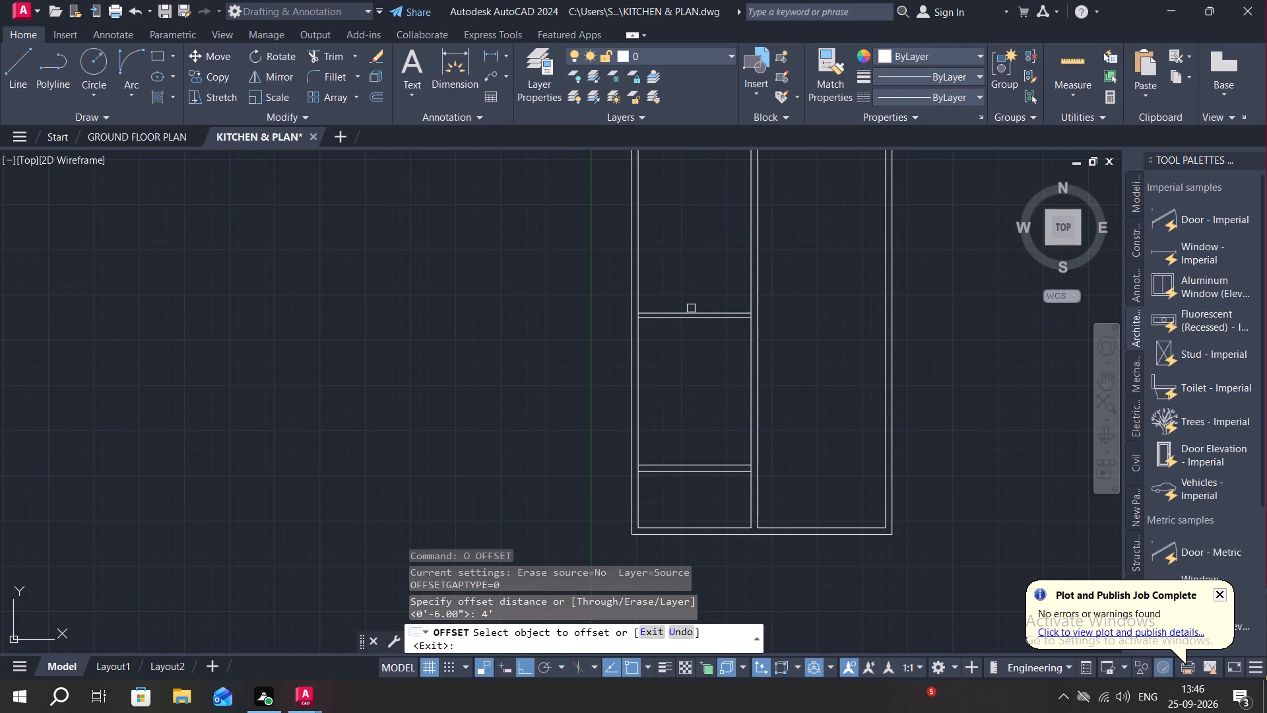
left_click(694, 312)
left_click(697, 208)
key("Escape")
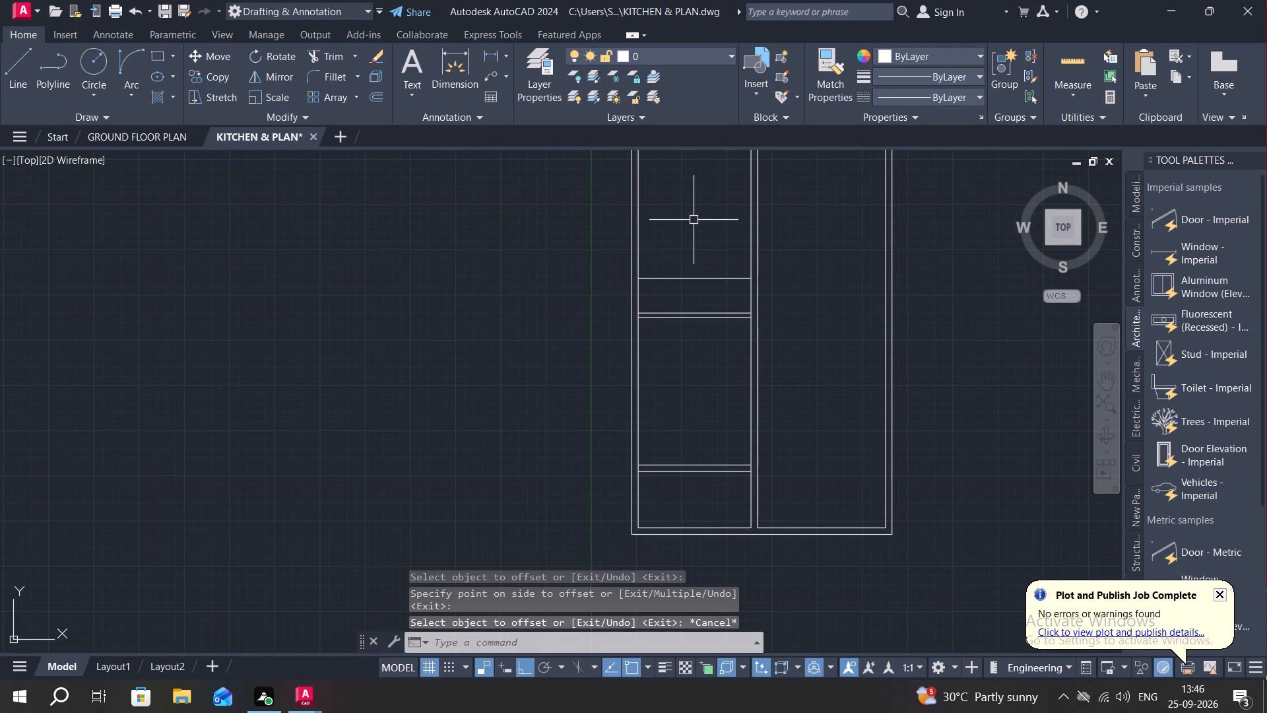
Offset the new horizontal line above the 6" cross wall 5" upward to give the third cross wall its thickness.
key("o")
key("space")
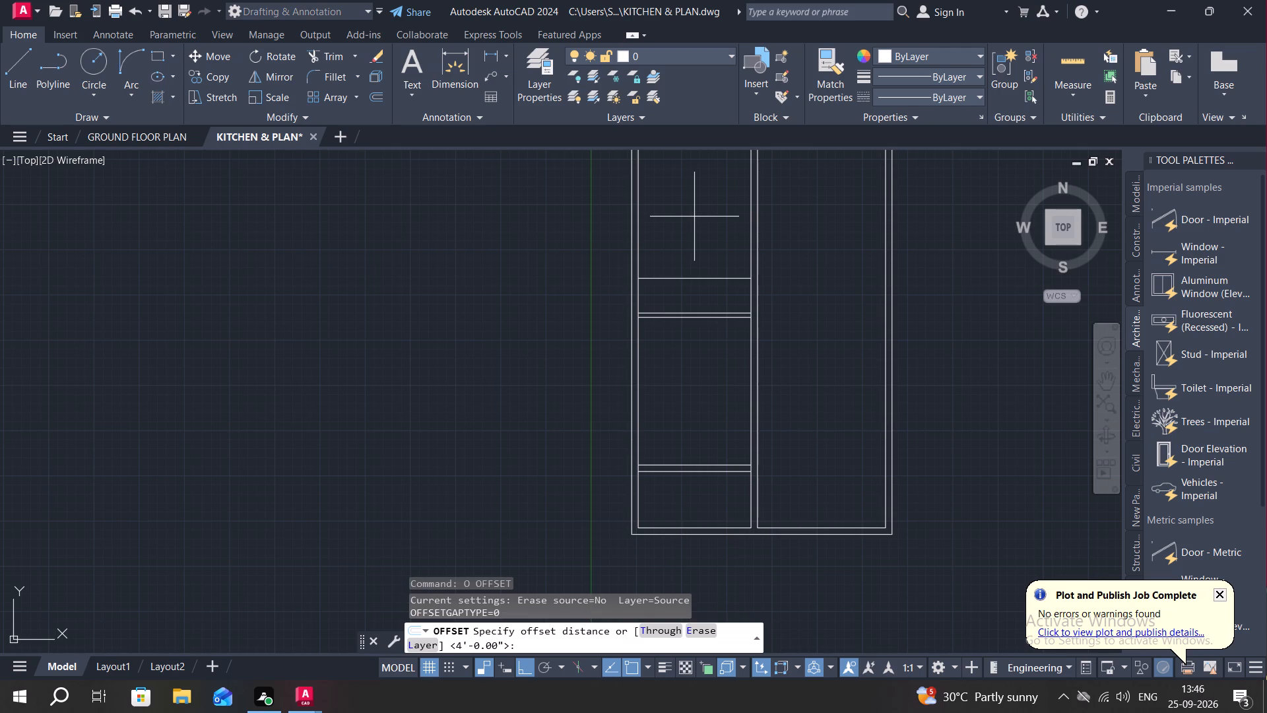
key("5")
key("shift+quotedbl")
key("Return")
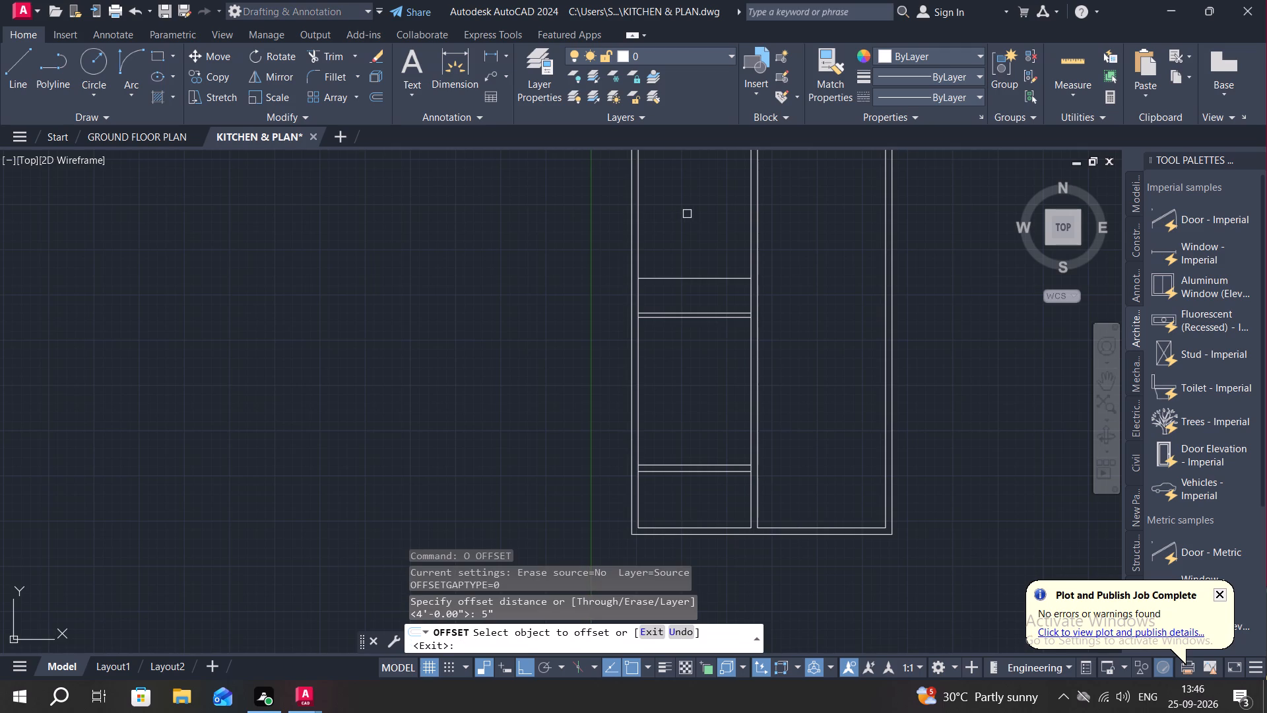
left_click(696, 277)
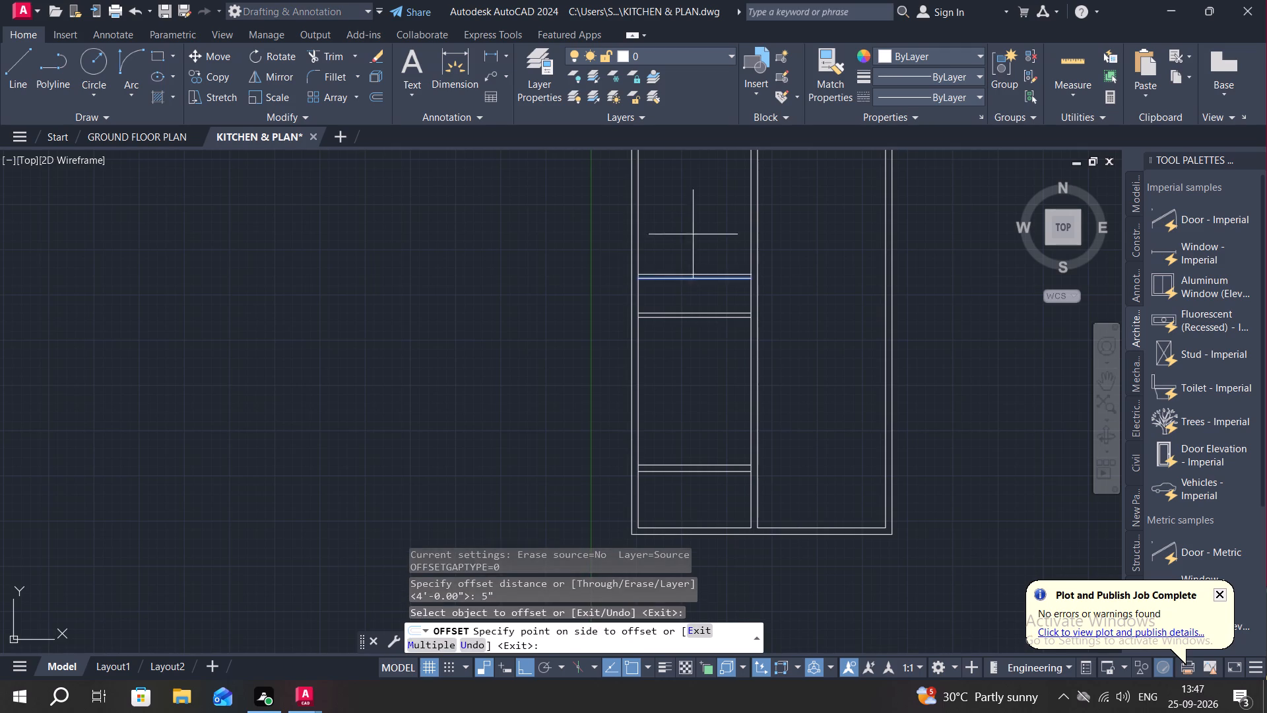
left_click(693, 234)
key("Escape")
Offset the upper line of the 5" cross wall in the left-hand room 8' upward.
key("o")
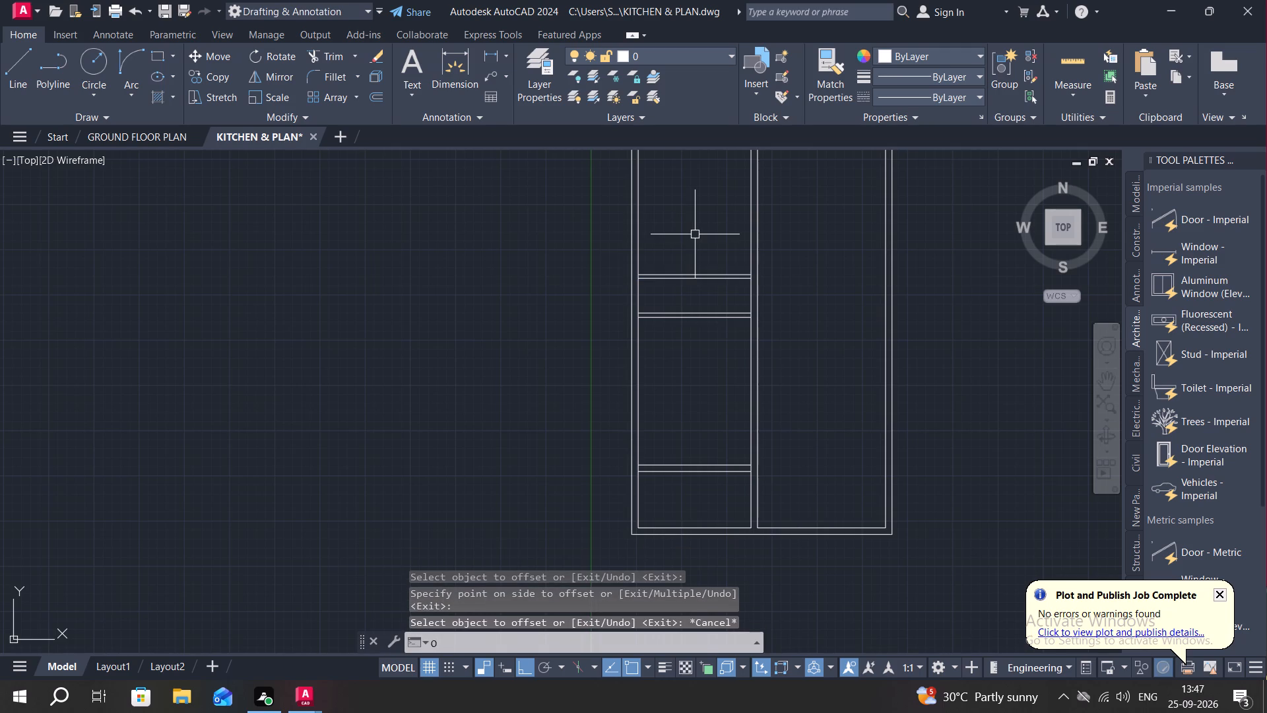
key("space")
middle_click_drag(678, 233, 663, 458)
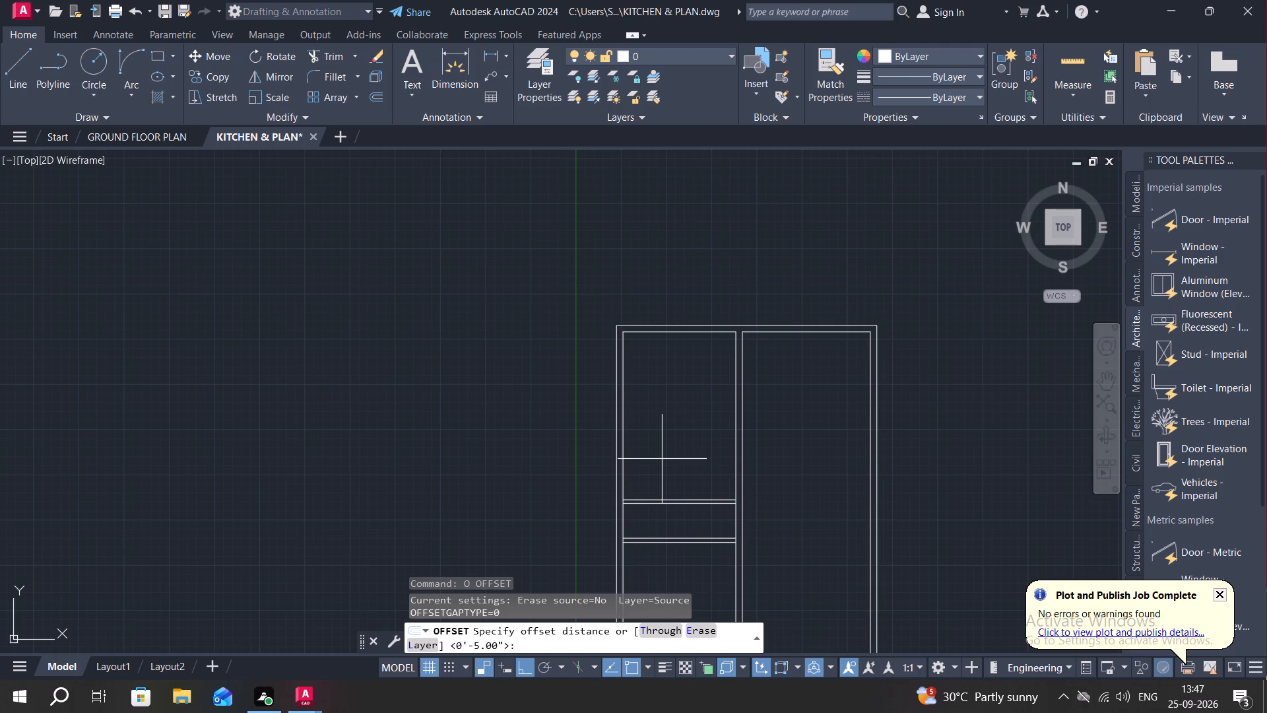
middle_click_drag(662, 459, 661, 411)
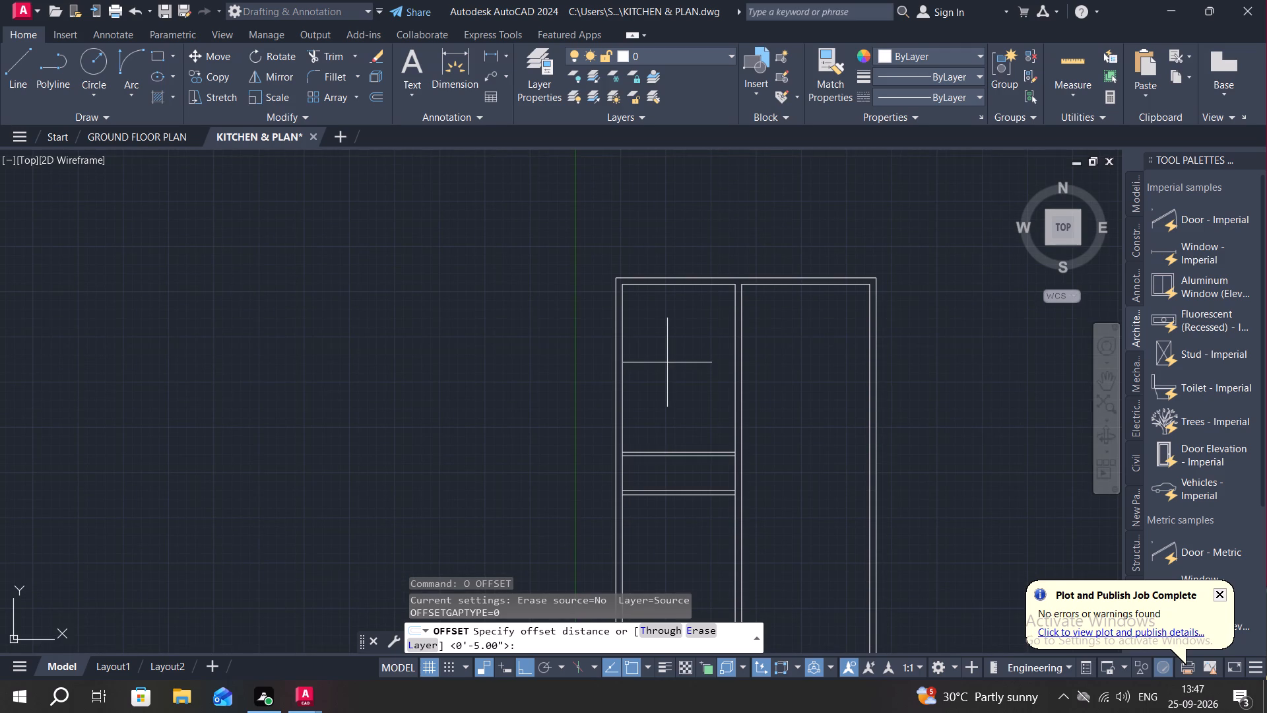
type("8'")
key("space")
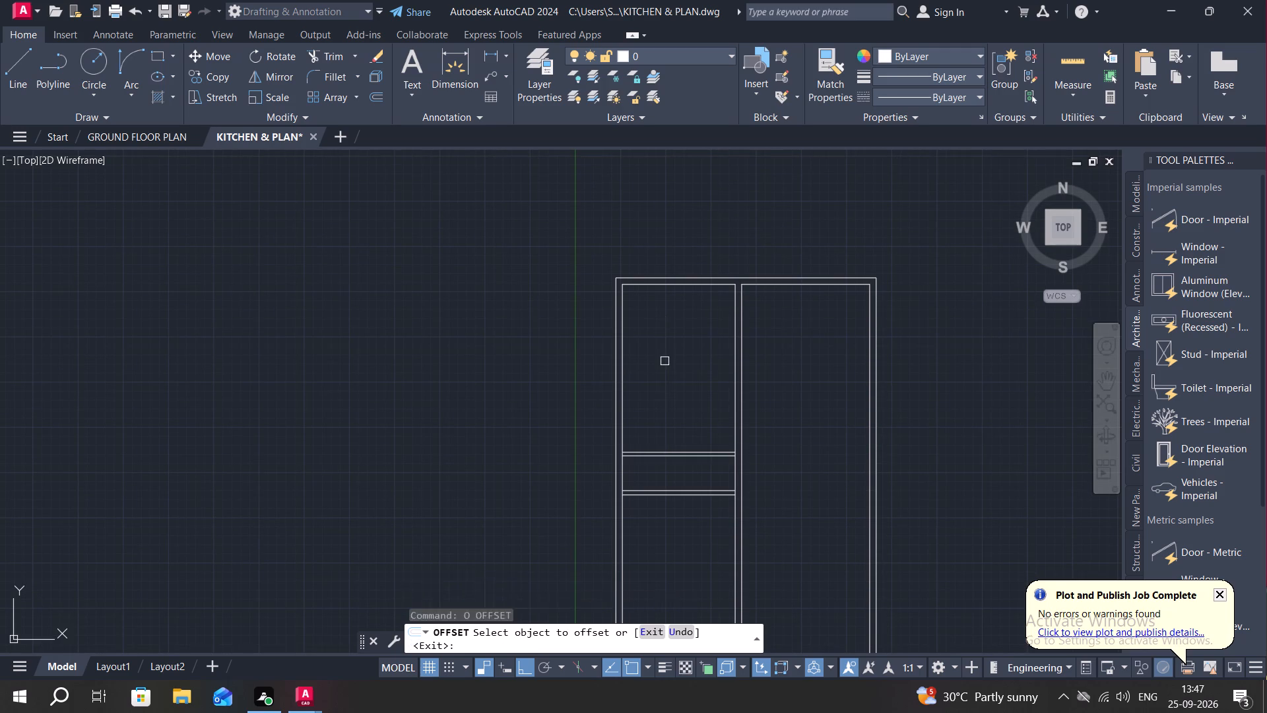
left_click(696, 454)
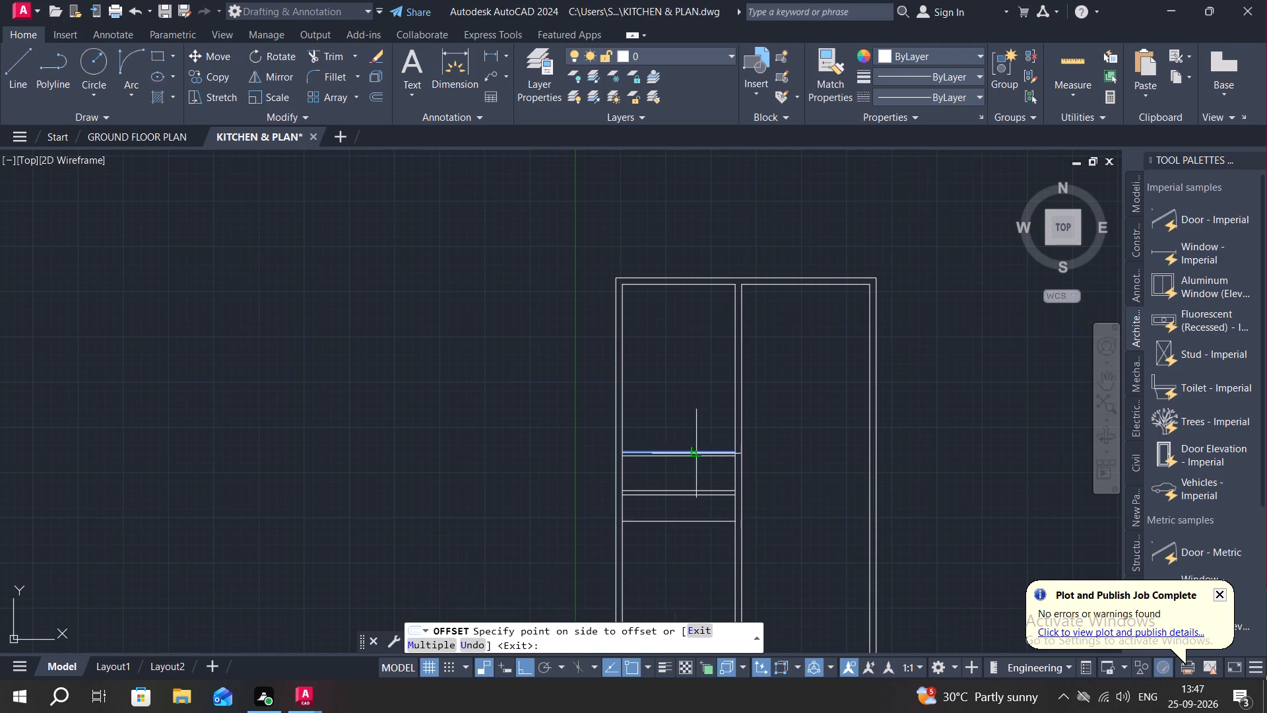
left_click(694, 341)
Measure the top-left room between its walls with the quick measure tool.
left_click(1074, 55)
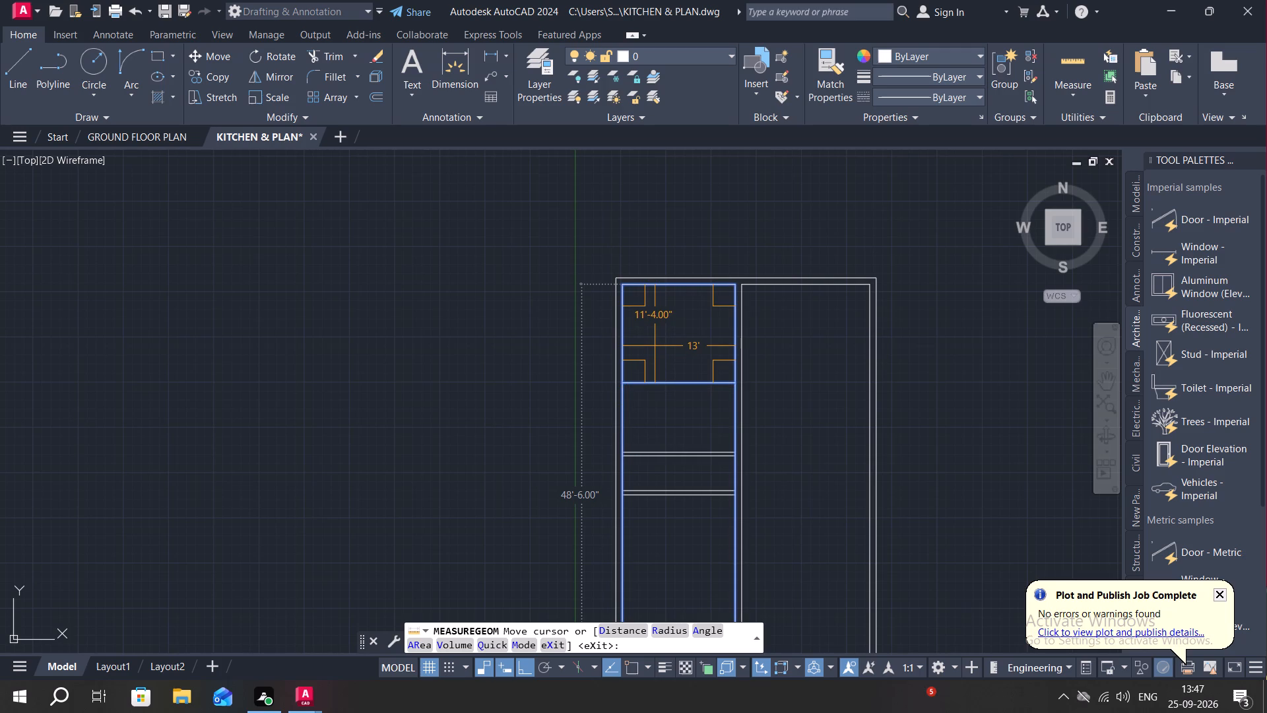
key("Escape")
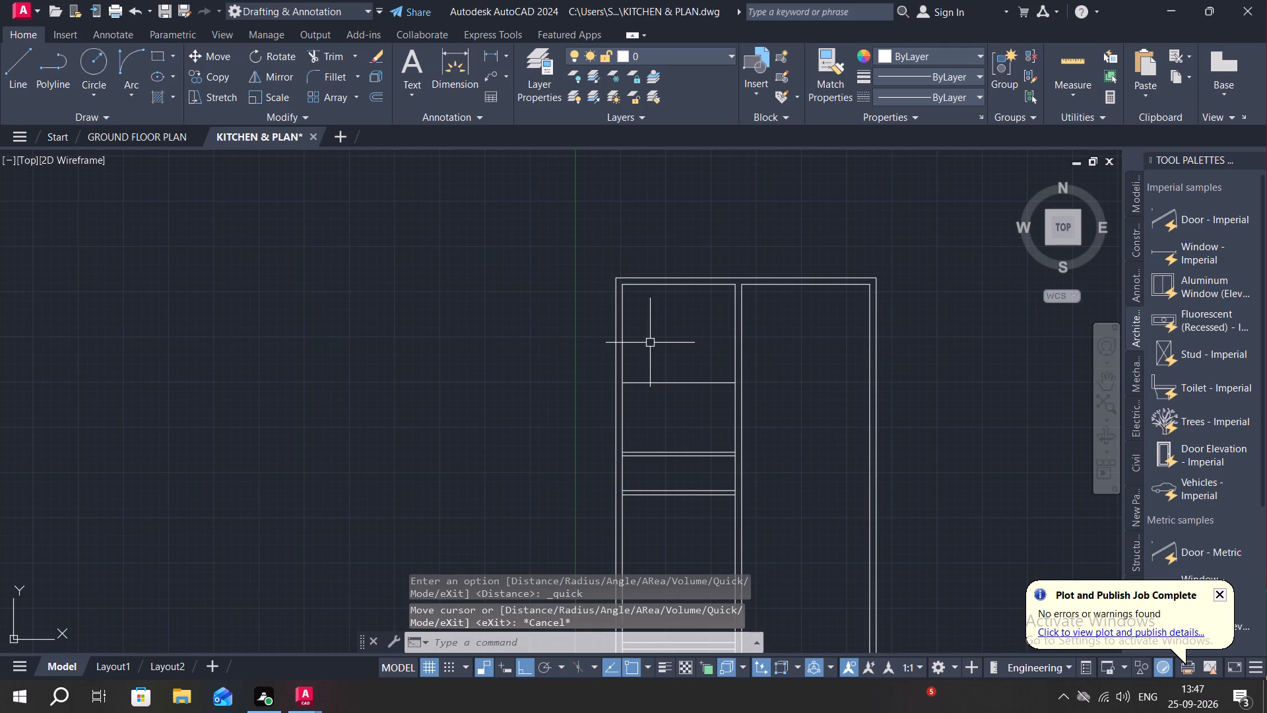
Offset the top inner wall line of the top-left room 11' downward to form the upper line of its lower cross wall.
type("O")
key("space")
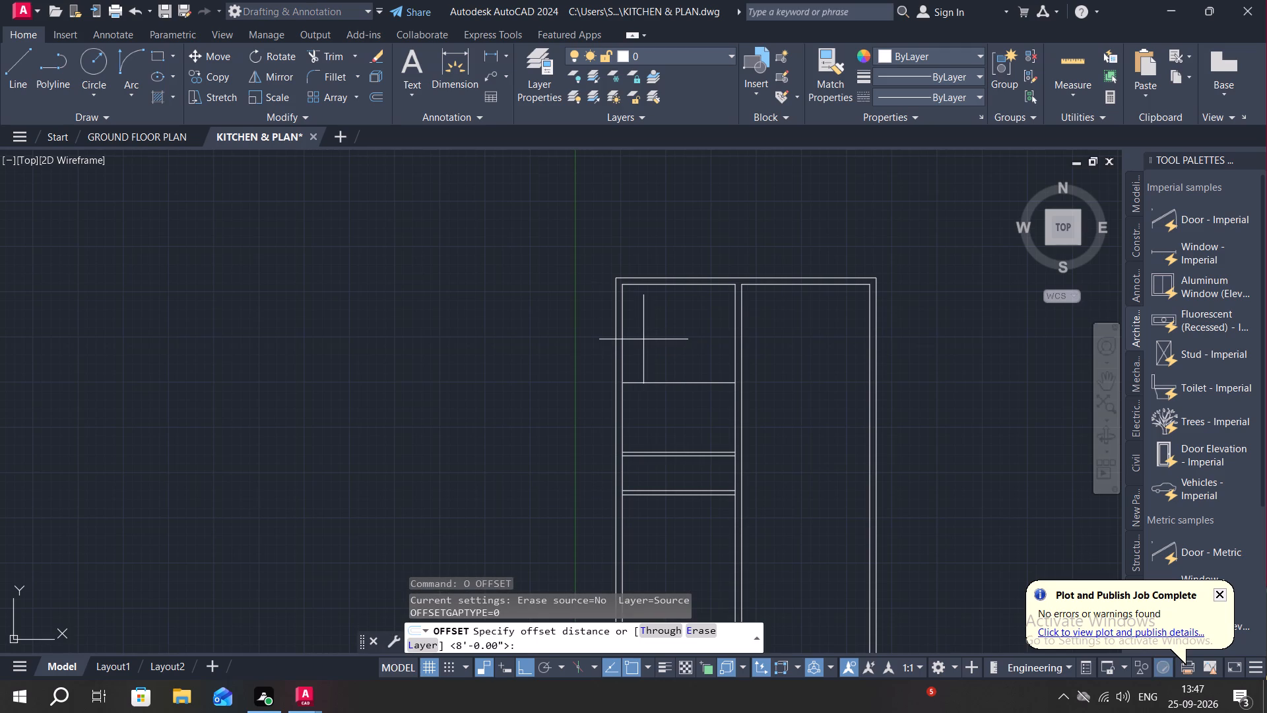
type("11")
key("apostrophe")
key("space")
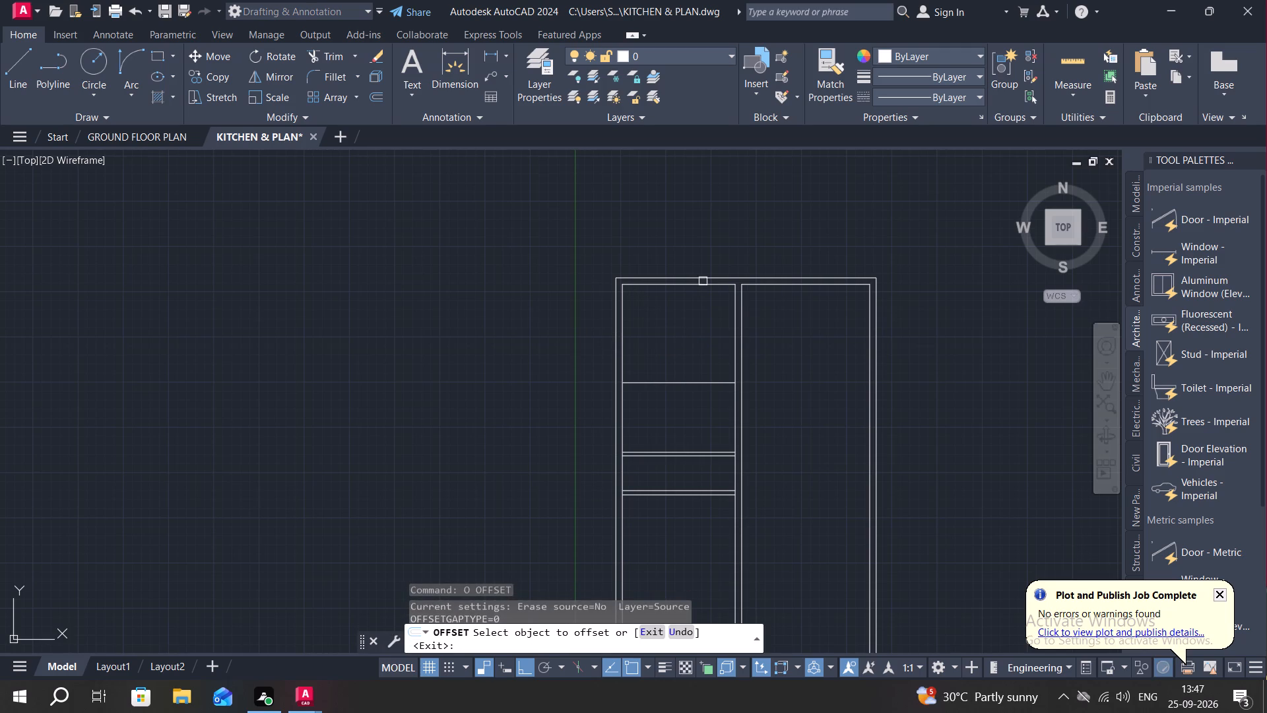
left_click(694, 284)
left_click(697, 385)
key("Escape")
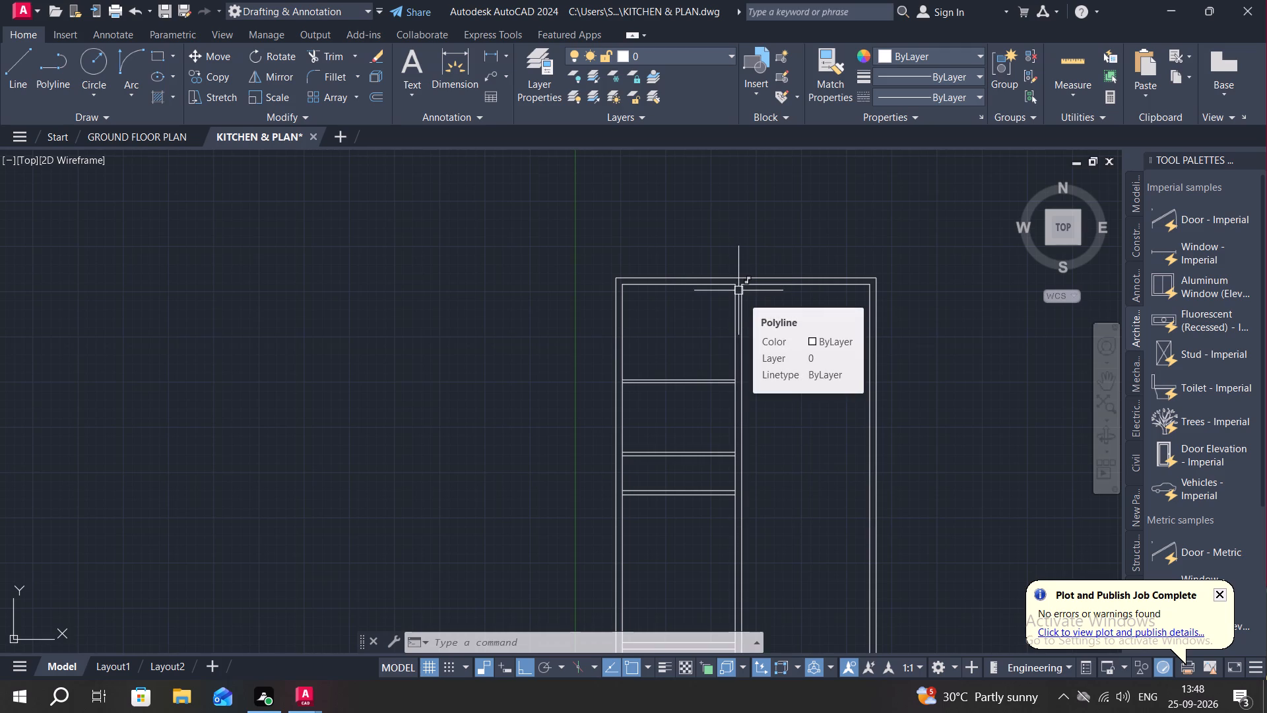
Offset the left line of the vertical partition 2'3" to the left, into the top-left room.
type("O 2'")
type("3\"")
key("Return")
left_click(734, 314)
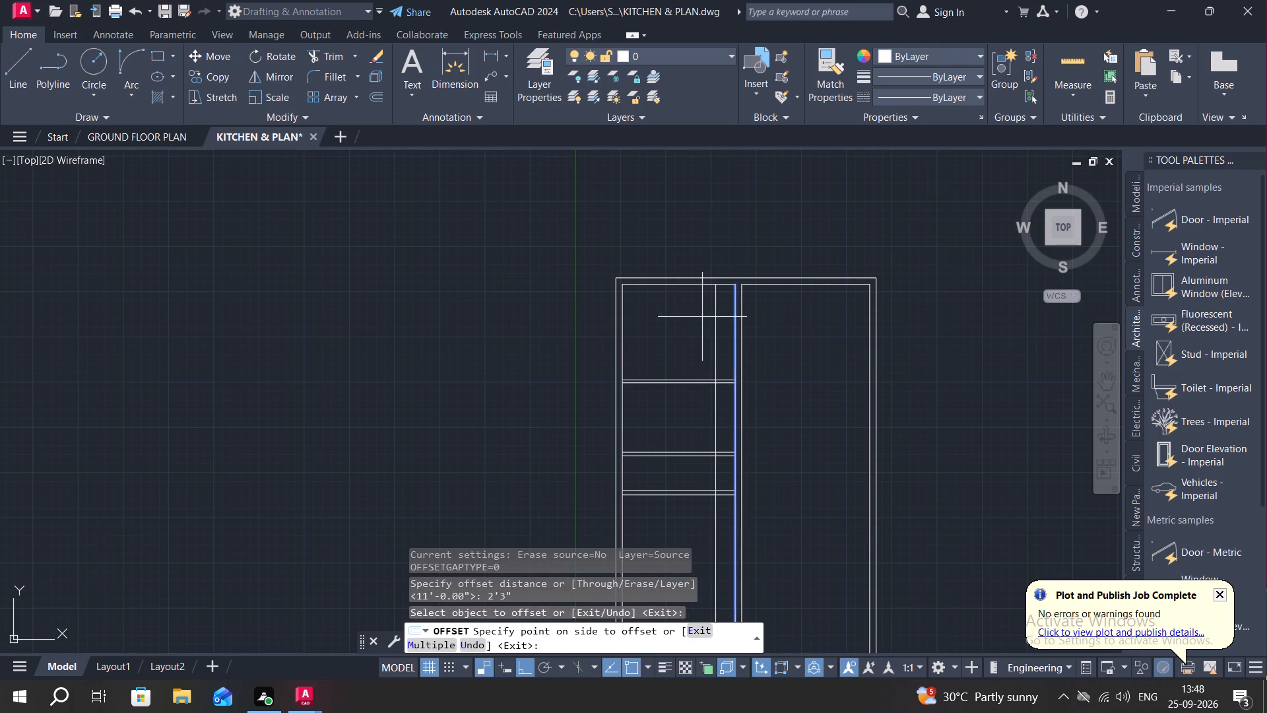
left_click(699, 318)
key("Escape")
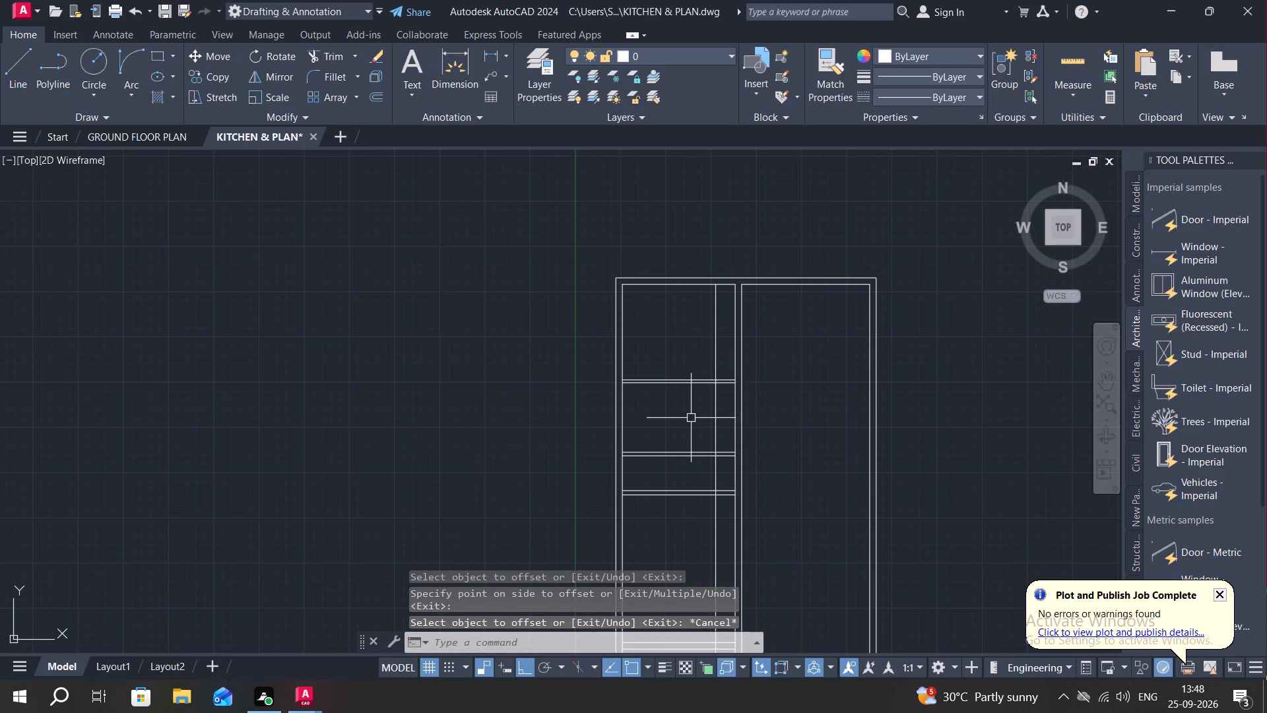
key("Escape")
Offset the left wall's inner line and the upper line of the lower cross wall 3' into the top-left room.
key("o")
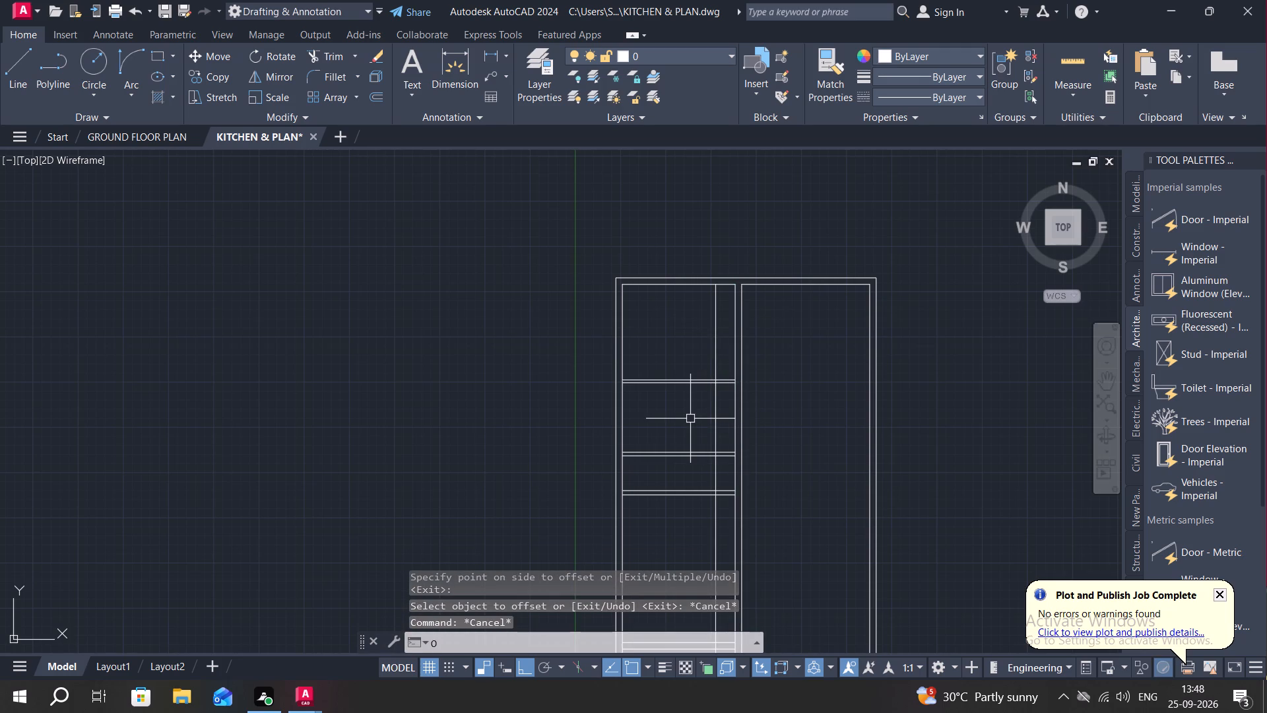
key("space")
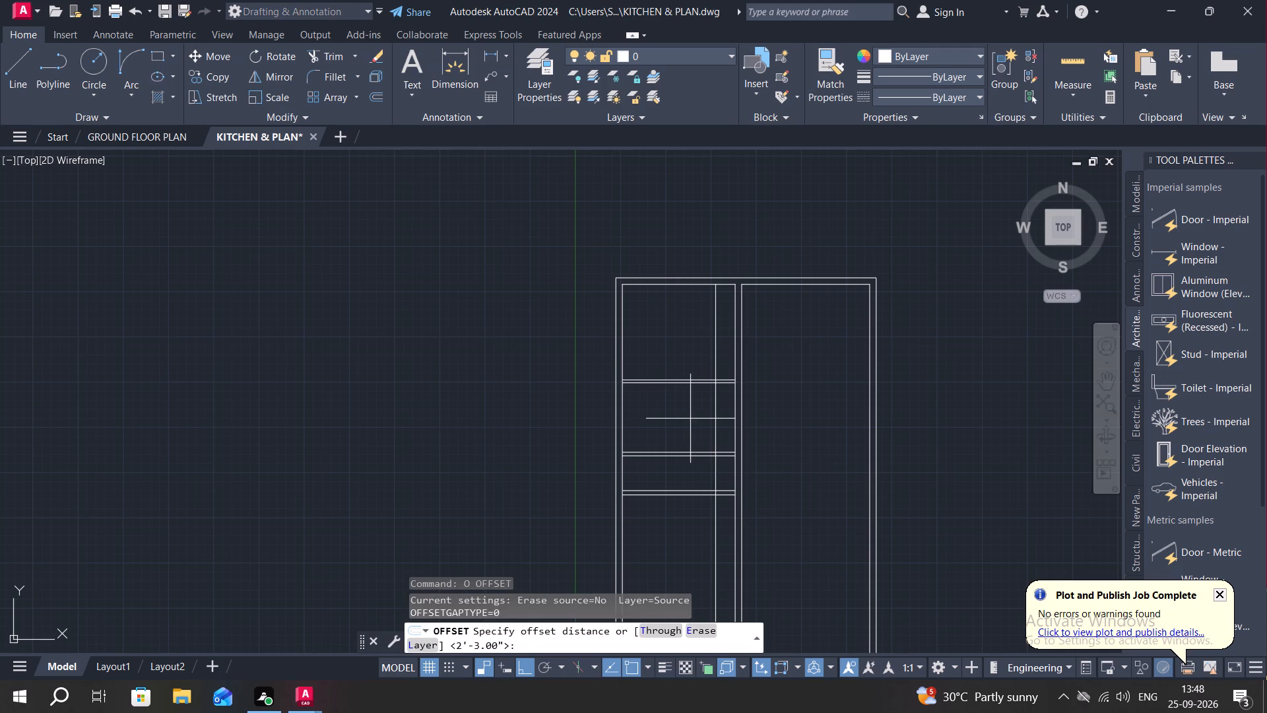
key("3")
type("'")
key("space")
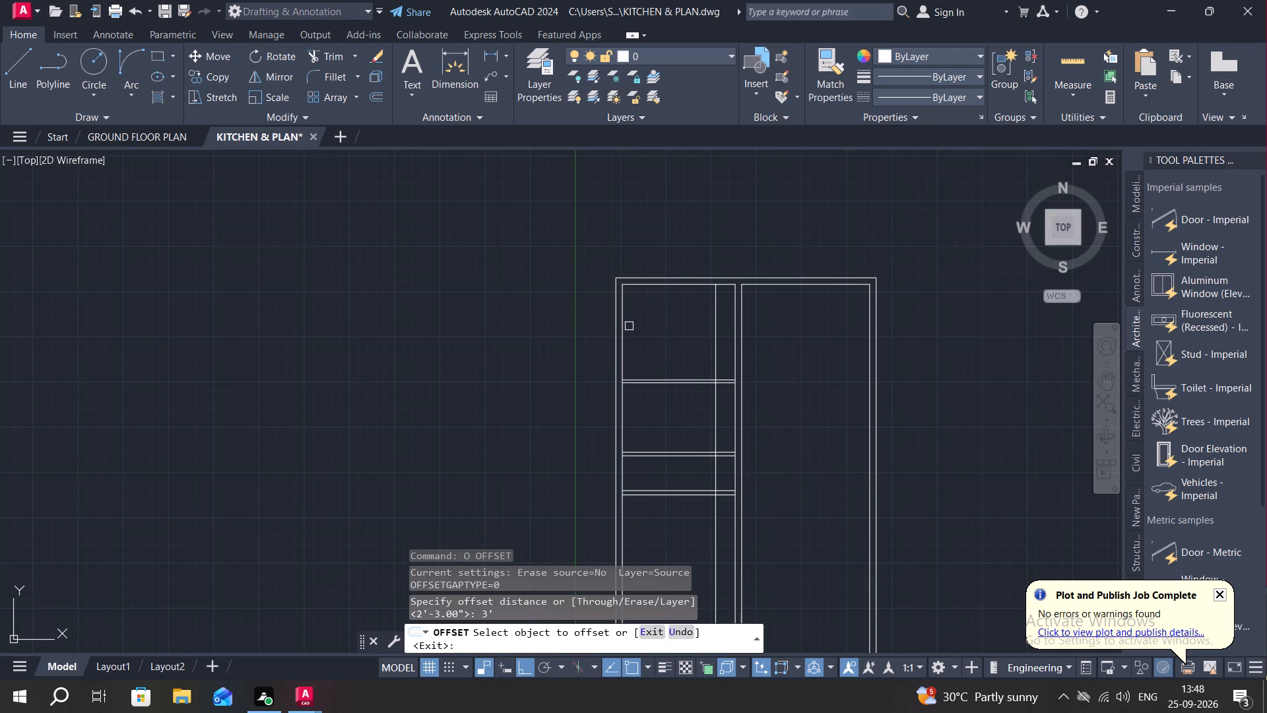
left_click(623, 324)
left_click(731, 335)
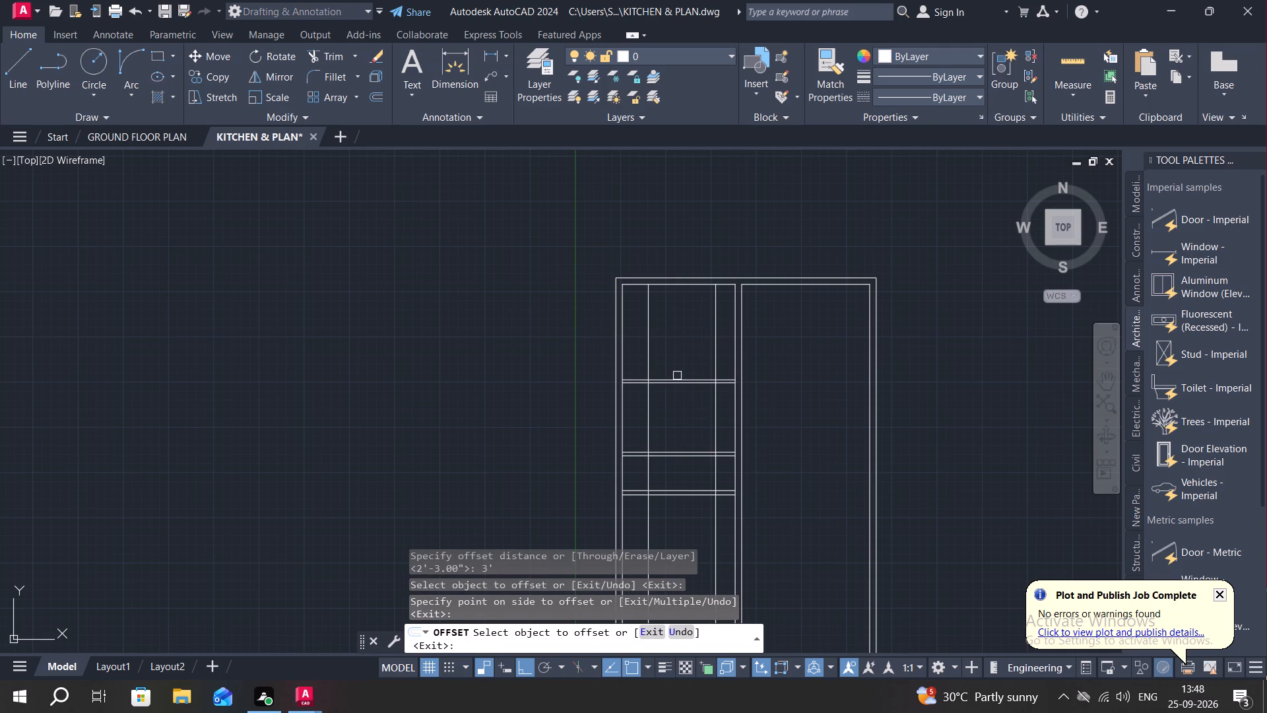
left_click(680, 377)
left_click(692, 320)
key("Escape")
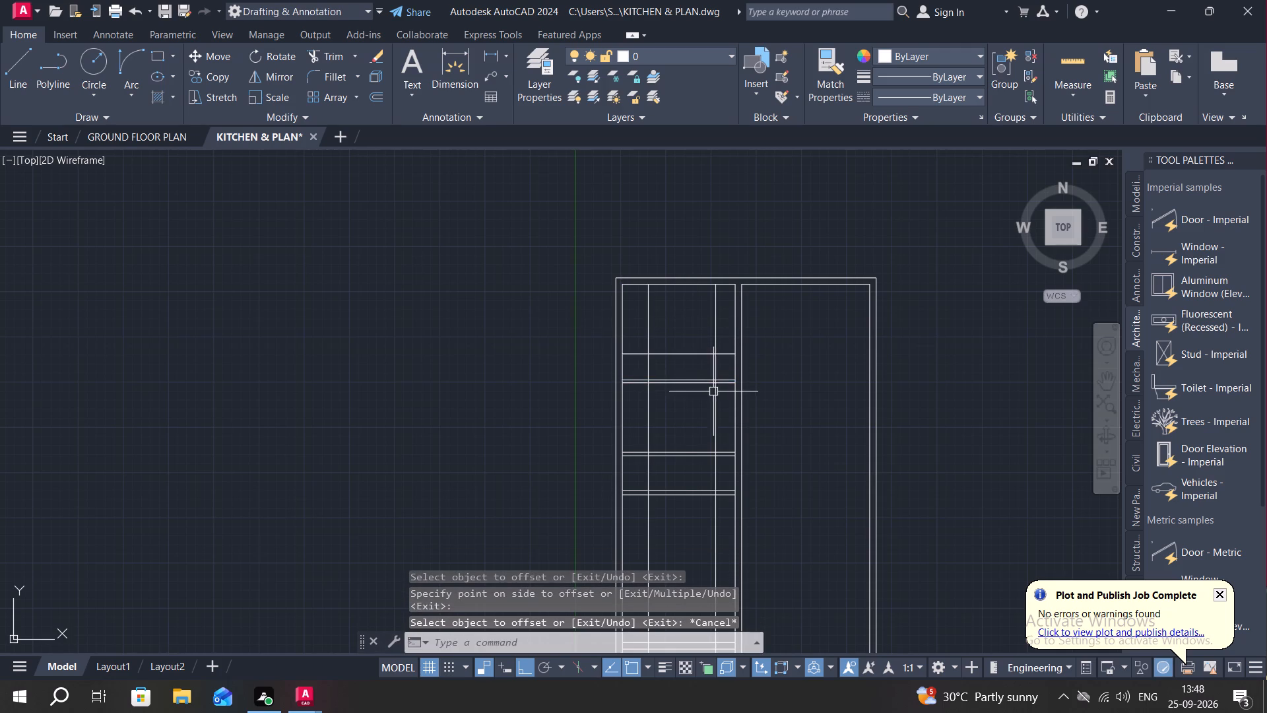
Trim the horizontal offset line beyond both vertical offset lines and the left vertical below it, within the top-left room.
key("t")
key("r")
key("space")
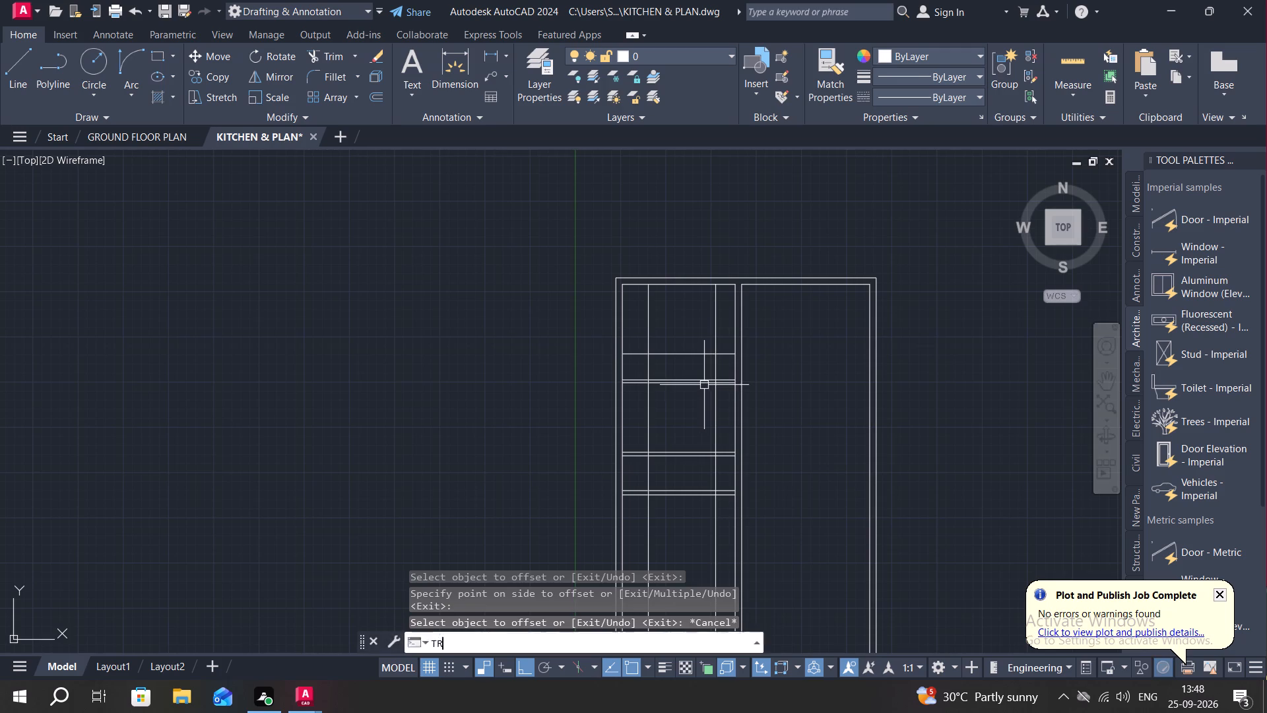
left_click(725, 353)
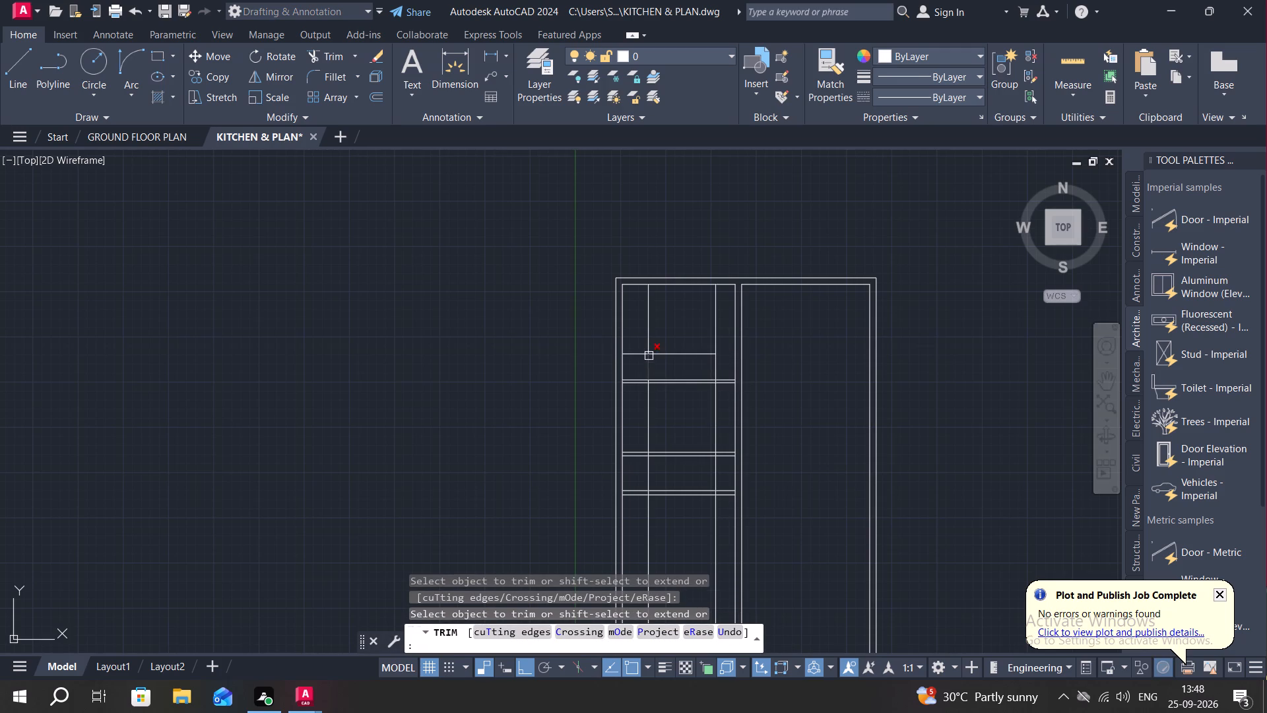
left_click(646, 367)
left_click(635, 355)
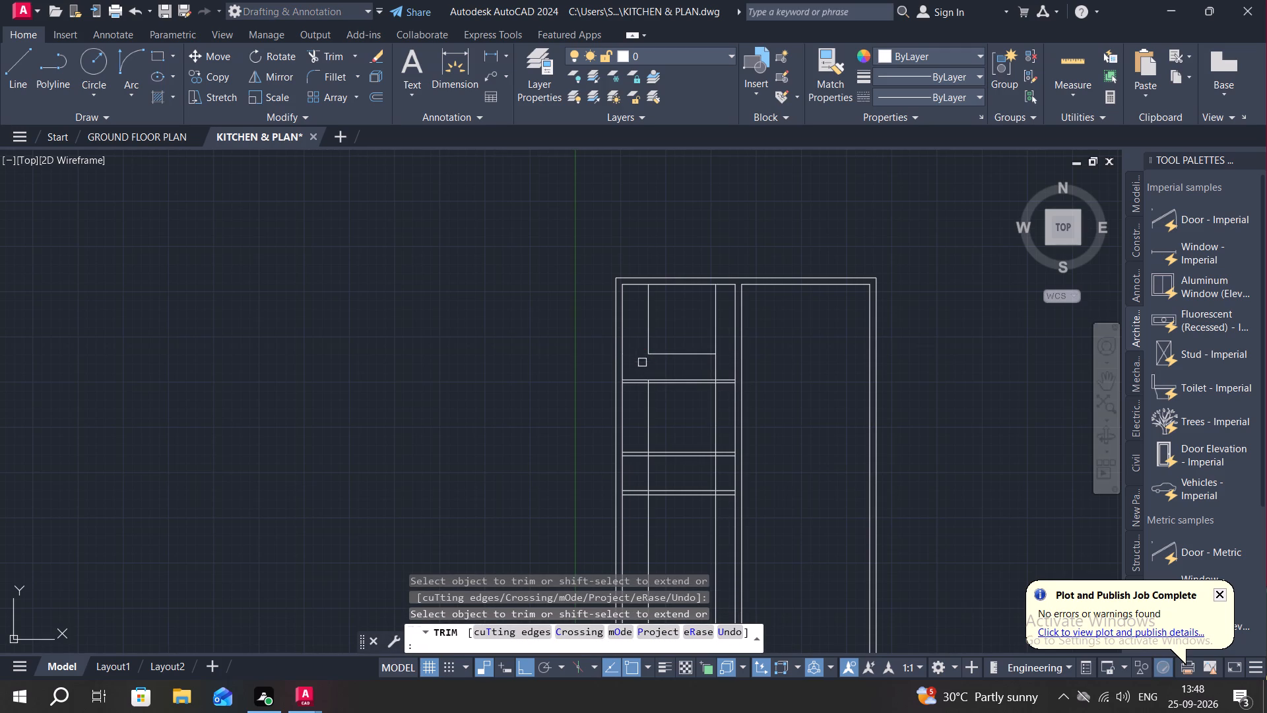
key("Escape")
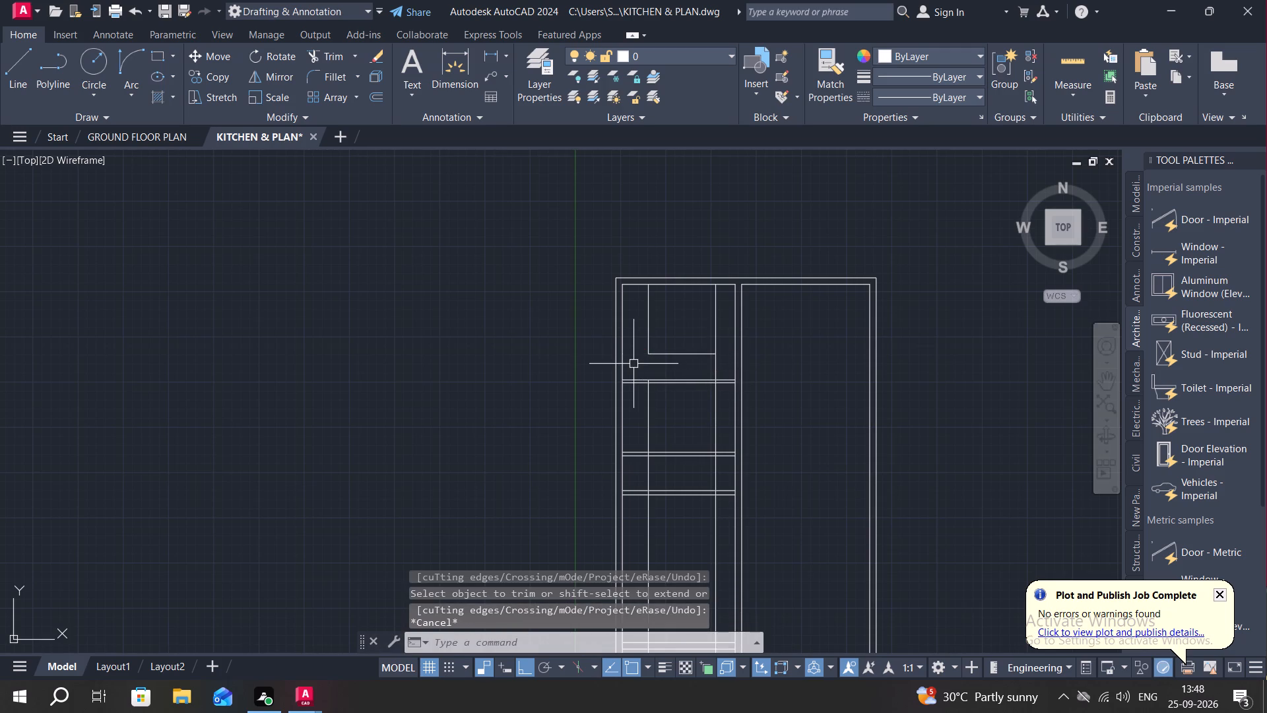
key("o")
key("Escape")
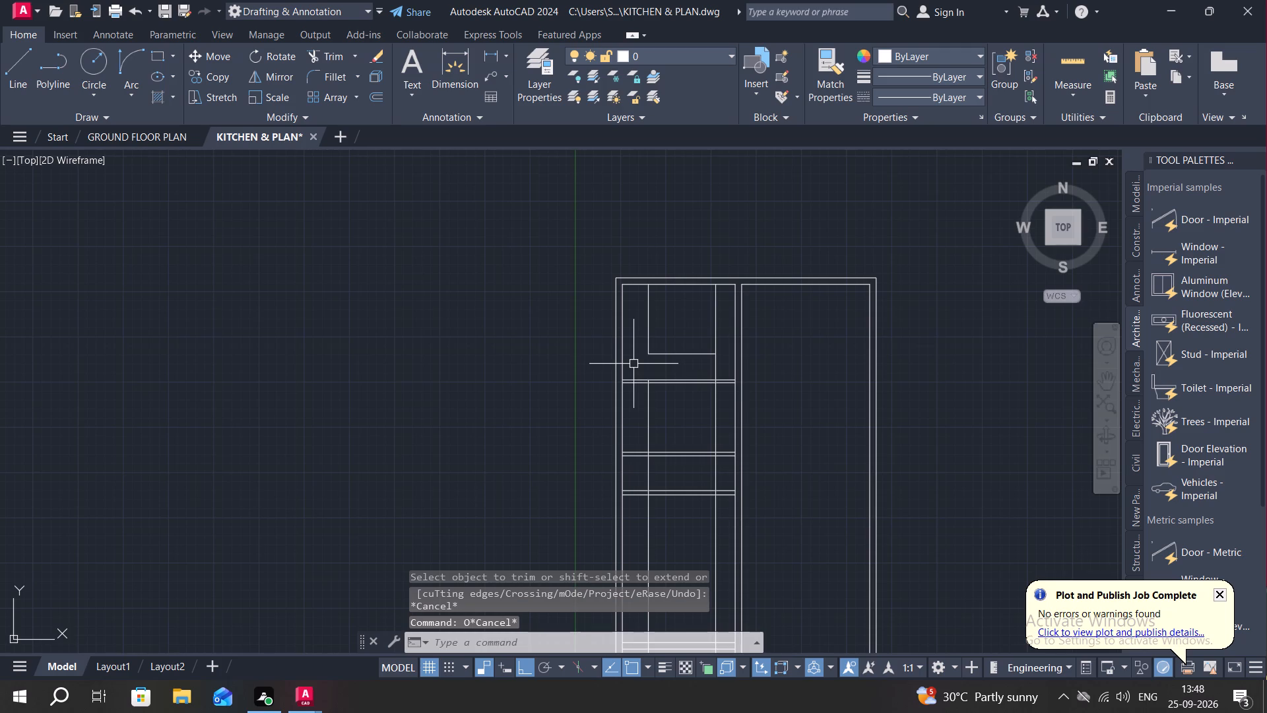
Draw a vertical line from the horizontal counter line, right of its midpoint, down to the lower cross wall line in the top-left room.
type("L")
key("space")
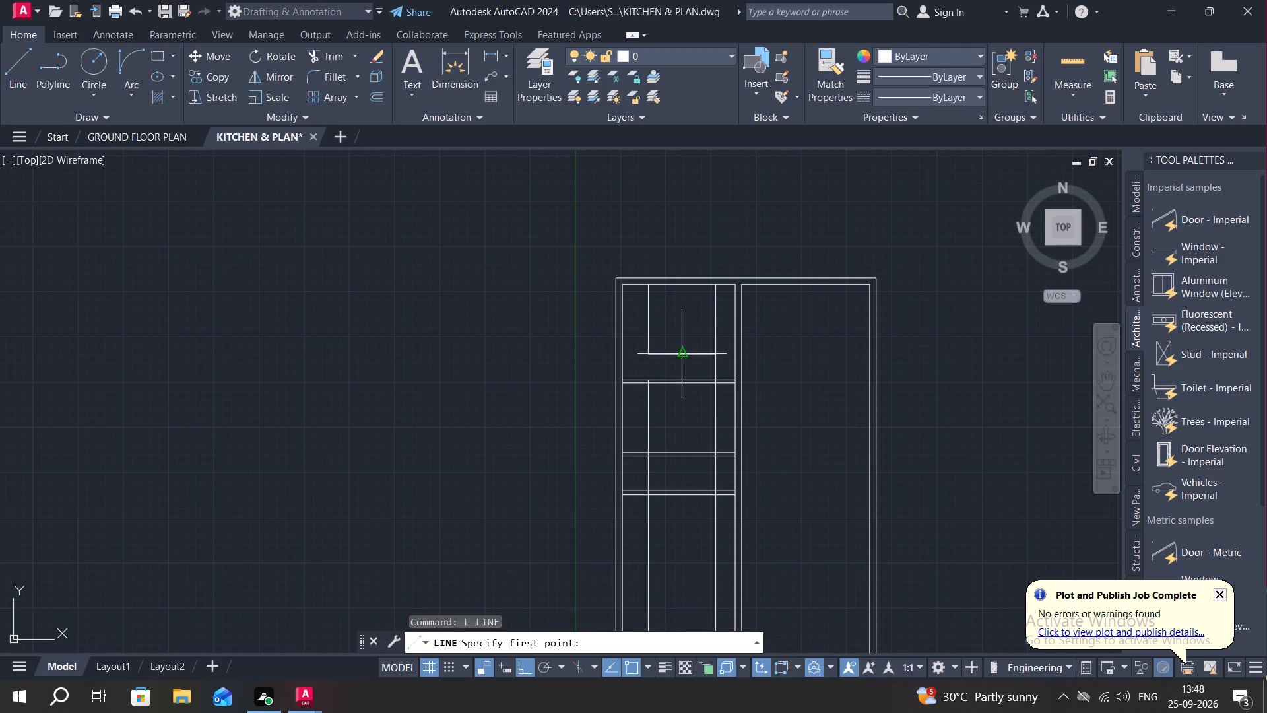
scroll(685, 352, "up", 3)
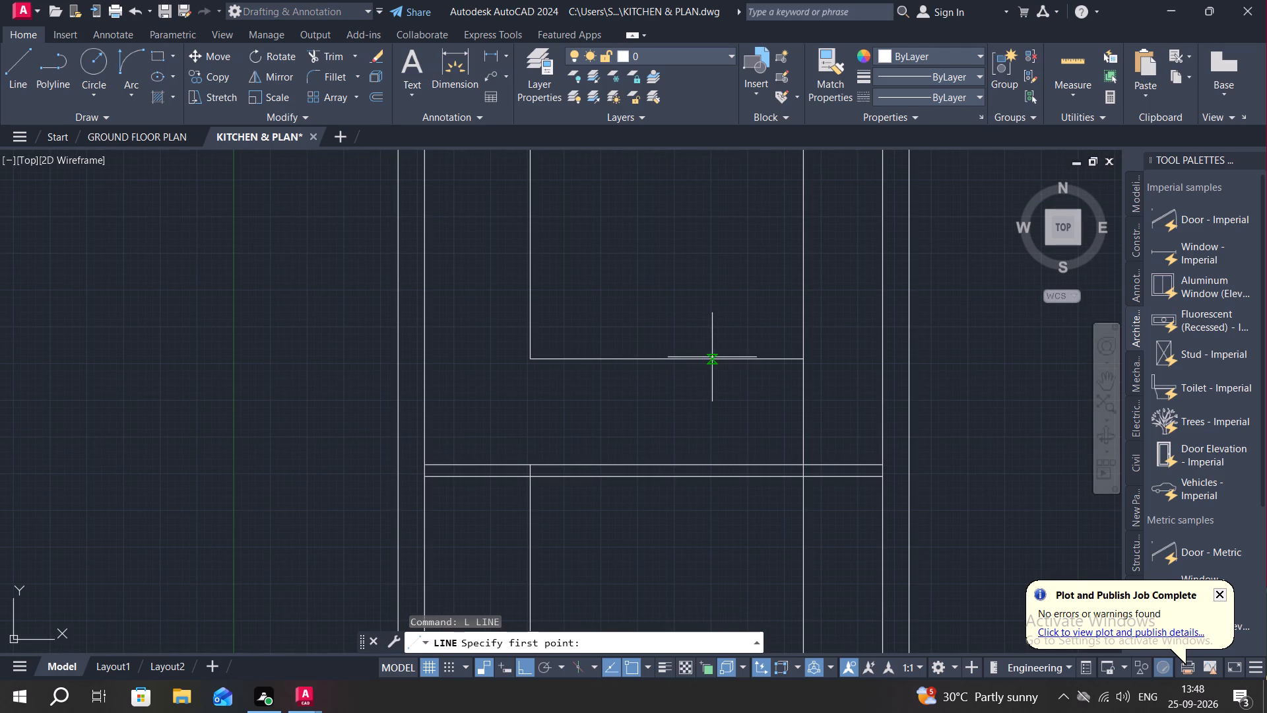
left_click(710, 359)
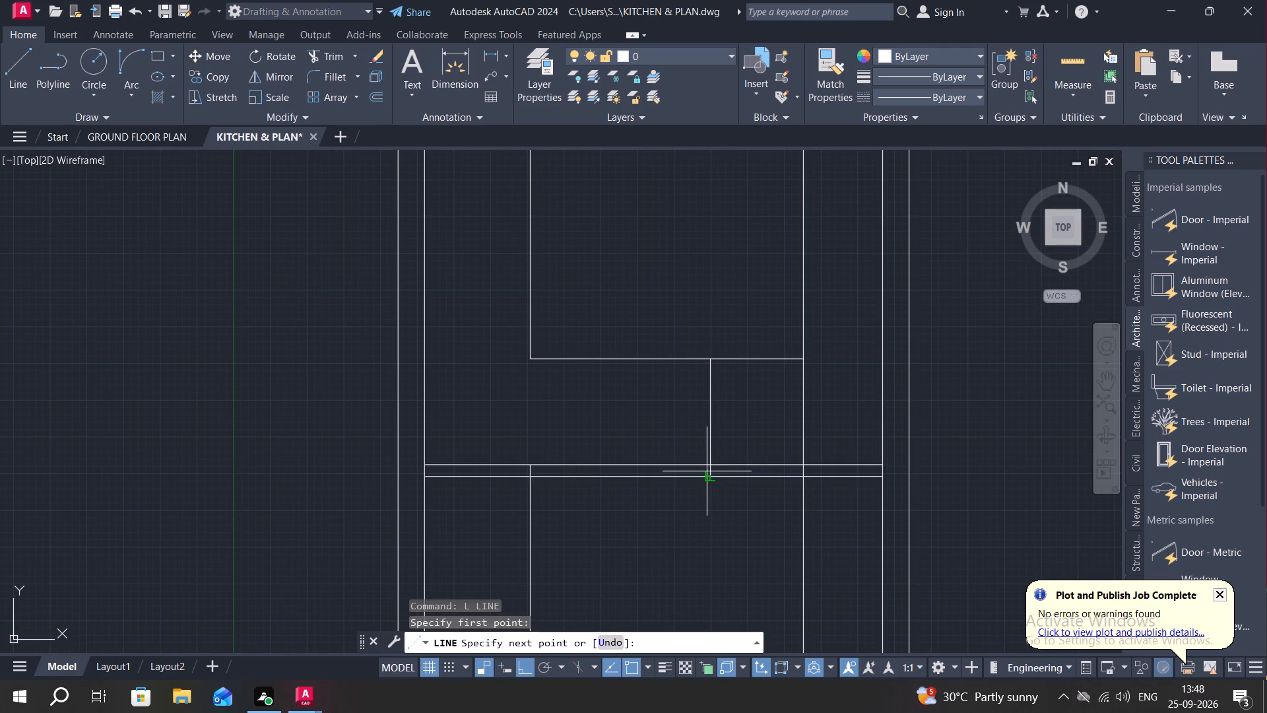
left_click(707, 472)
key("Escape")
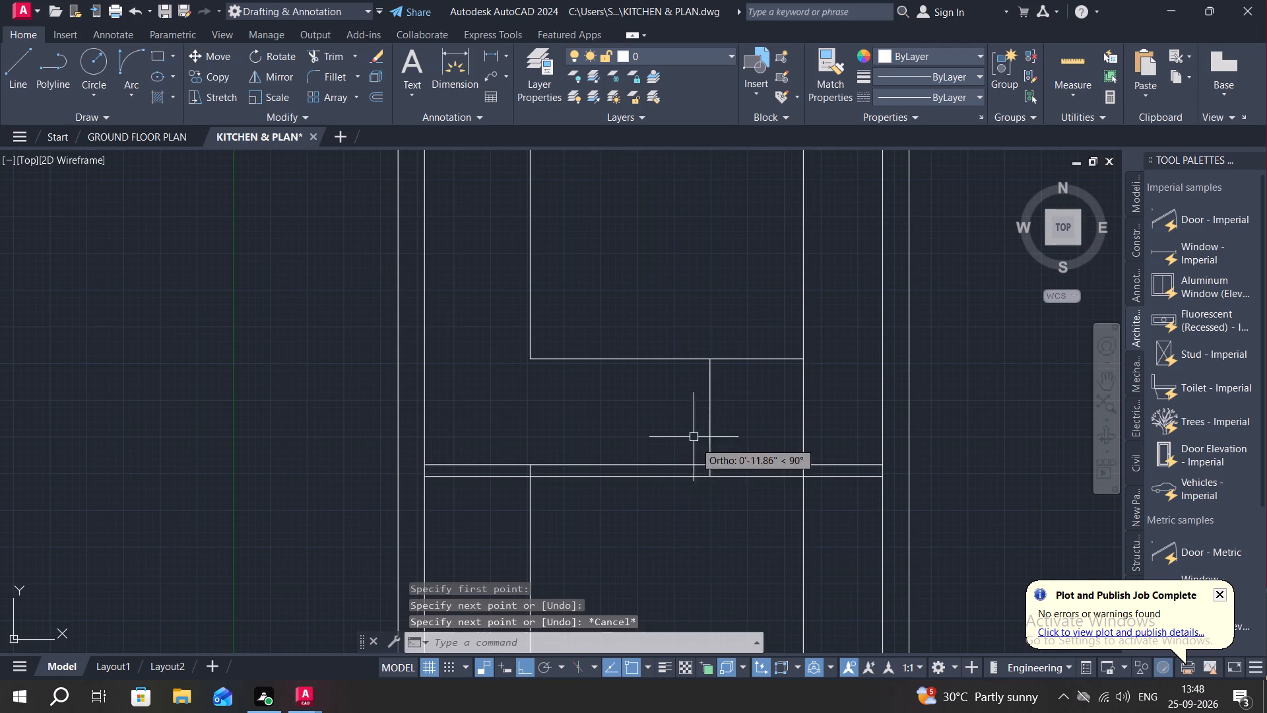
Trim the counter line and both cross wall lines between the new vertical line and the right vertical offset line.
scroll(779, 428, "down", 2)
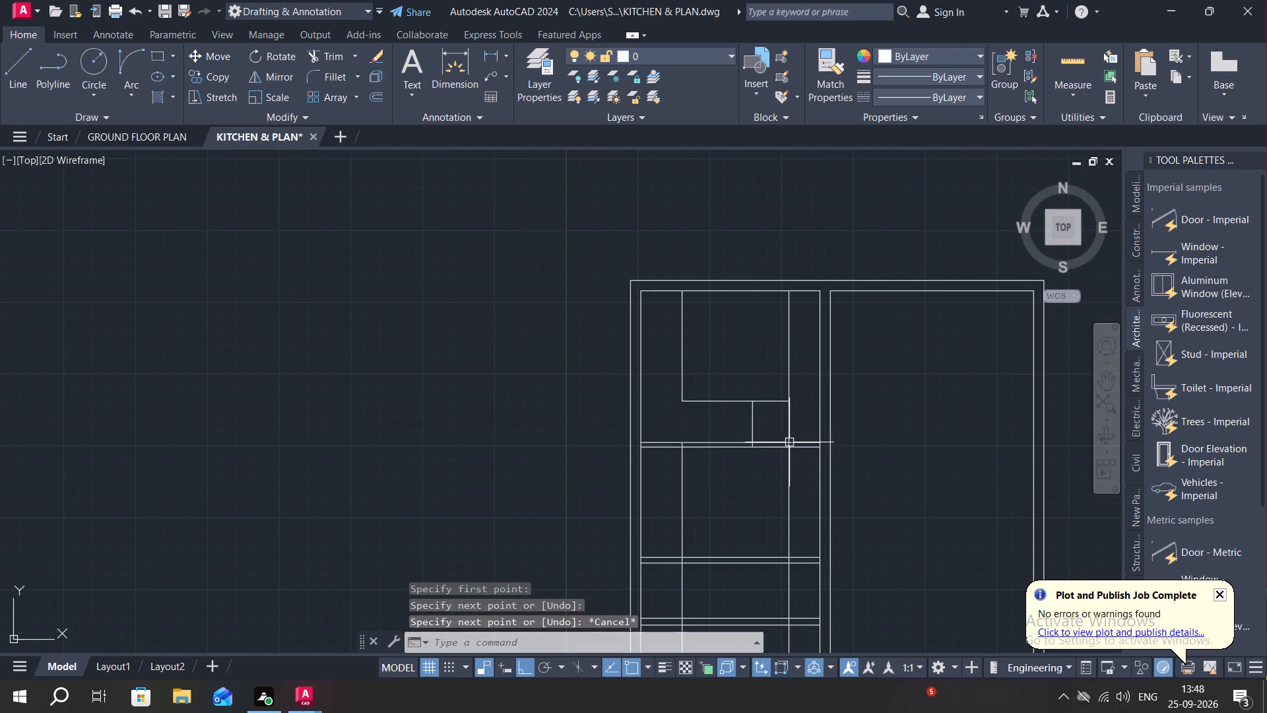
type("TR")
key("space")
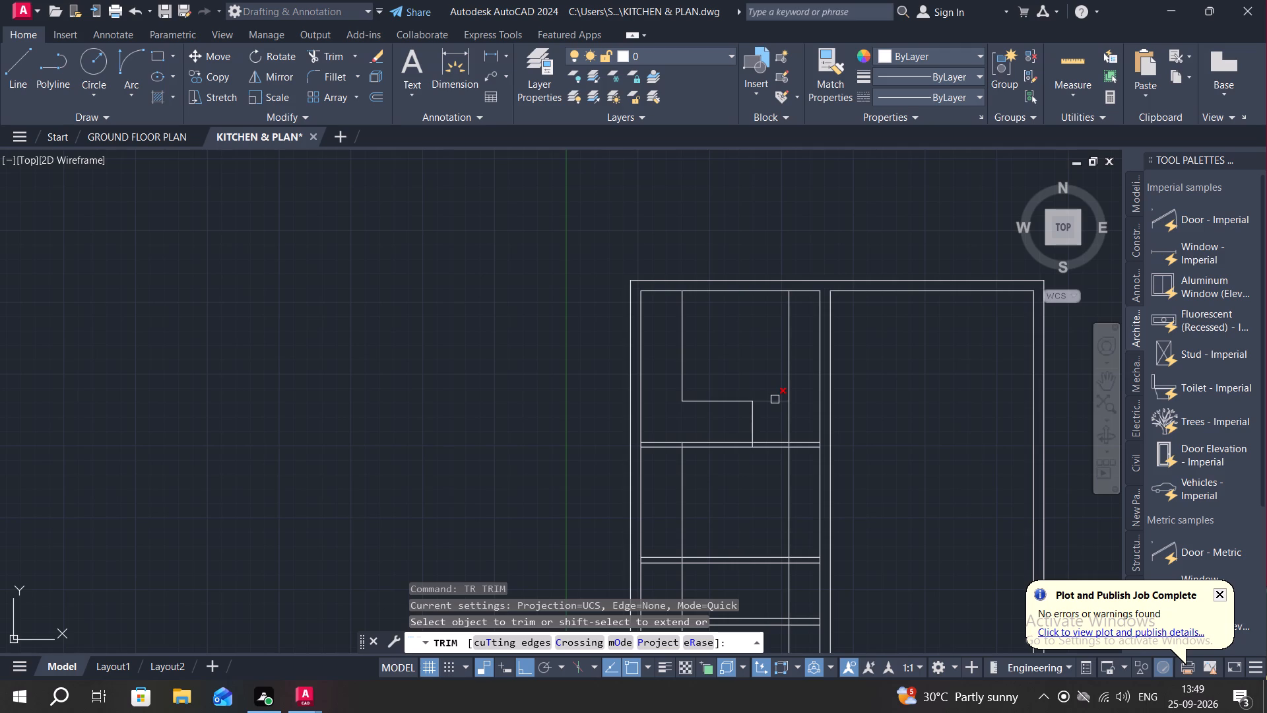
left_click(775, 399)
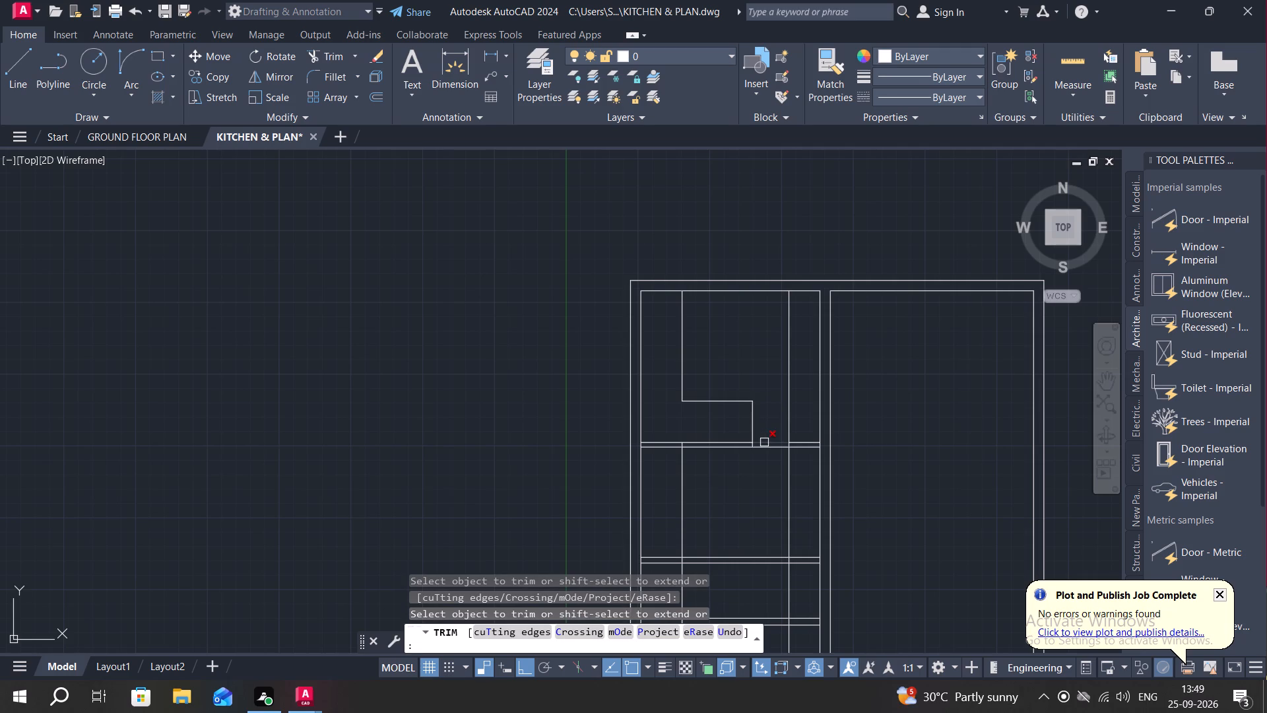
left_click(765, 444)
left_click(768, 446)
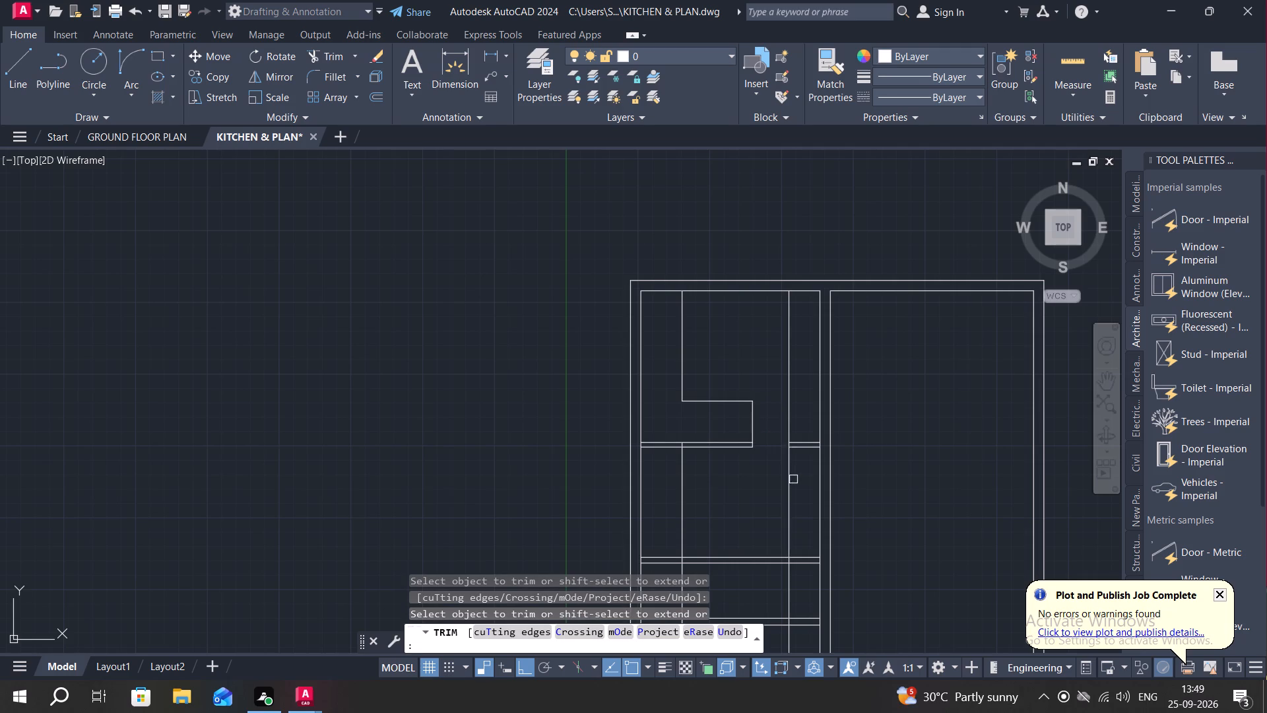
Trim both vertical offset lines below the top-left room's cross wall, including the left one's stub inside the wall.
left_click(791, 478)
scroll(788, 555, "up", 3)
left_click(784, 580)
left_click(787, 603)
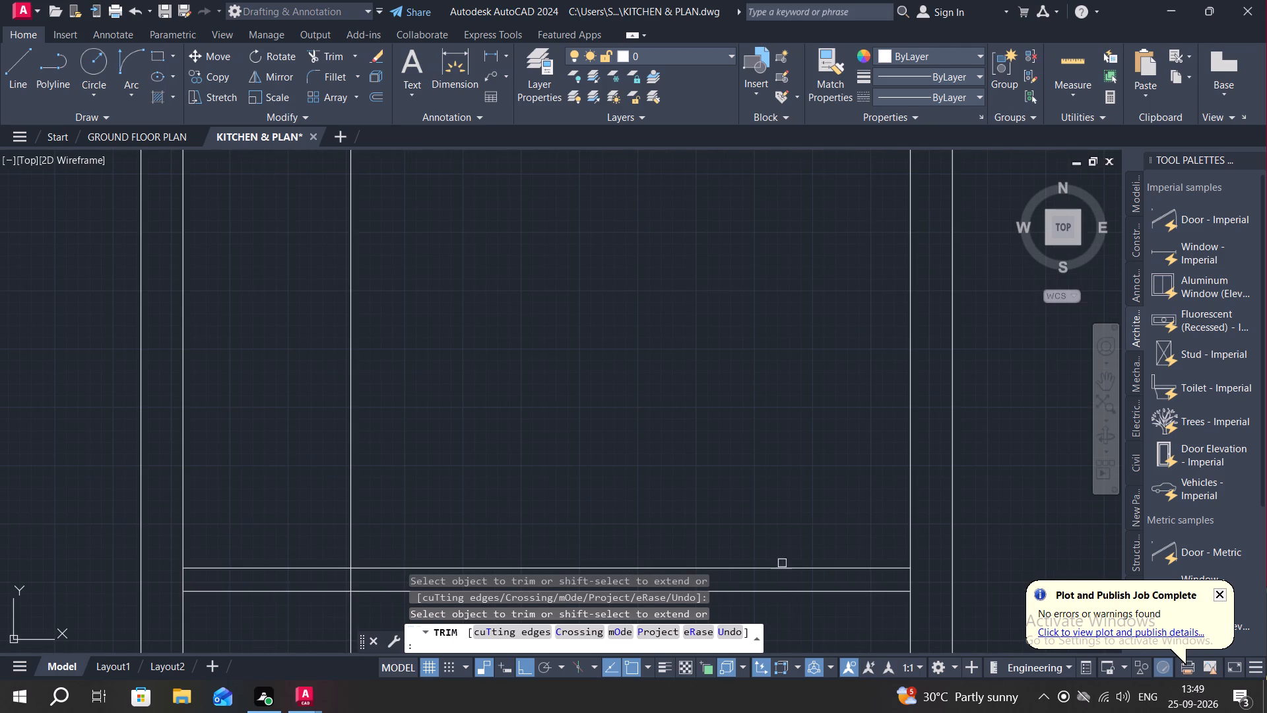
middle_click_drag(491, 311, 602, 384)
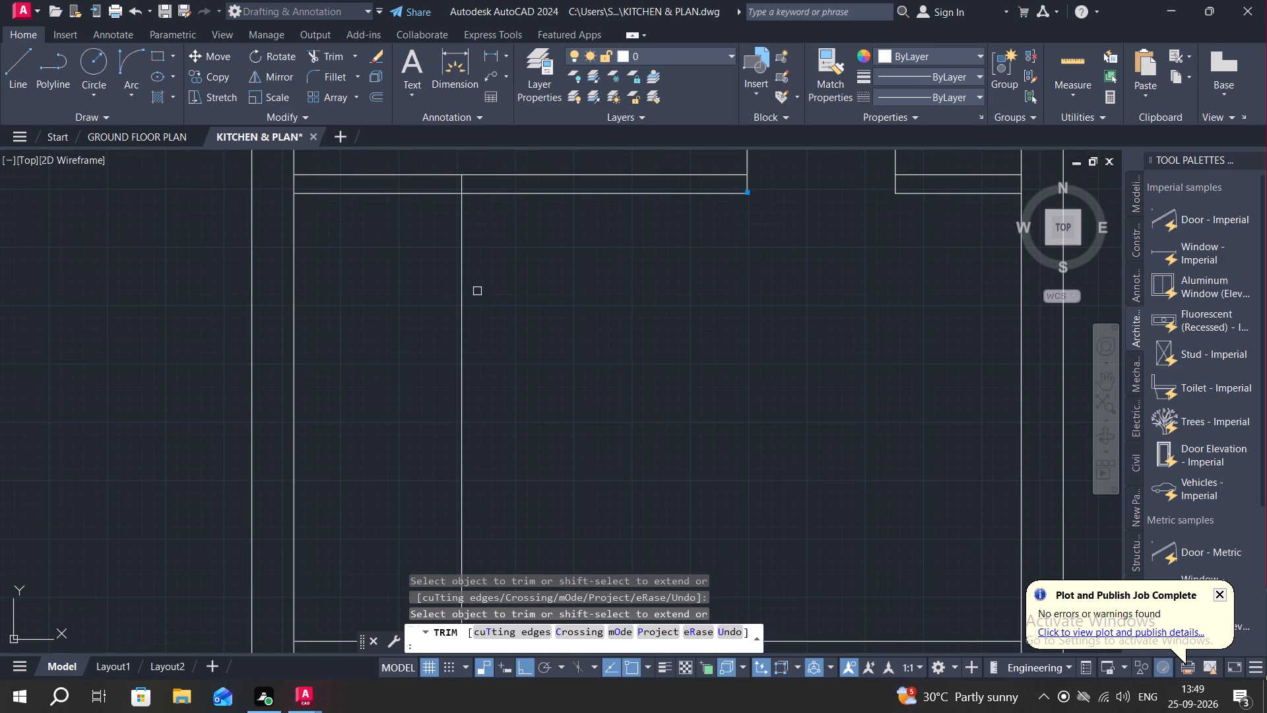
scroll(480, 290, "up", 1)
middle_click_drag(485, 294, 507, 392)
left_click(473, 356)
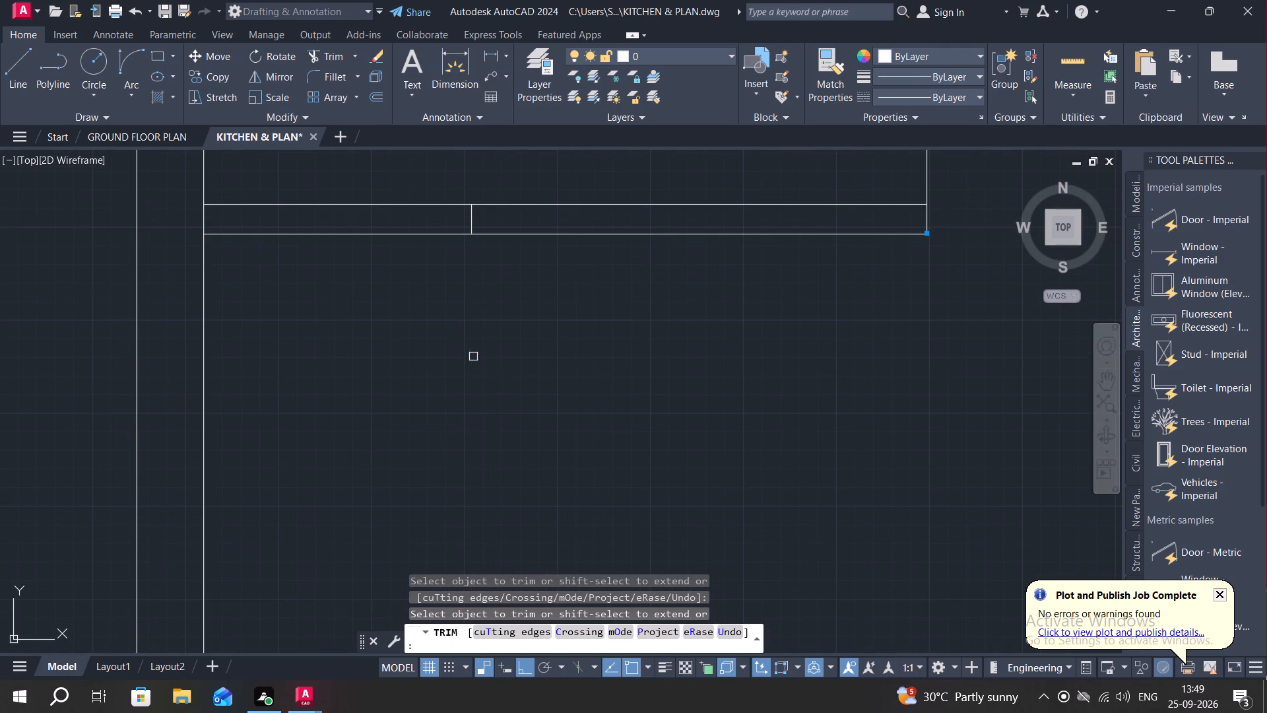
scroll(541, 368, "down", 4)
scroll(543, 346, "up", 2)
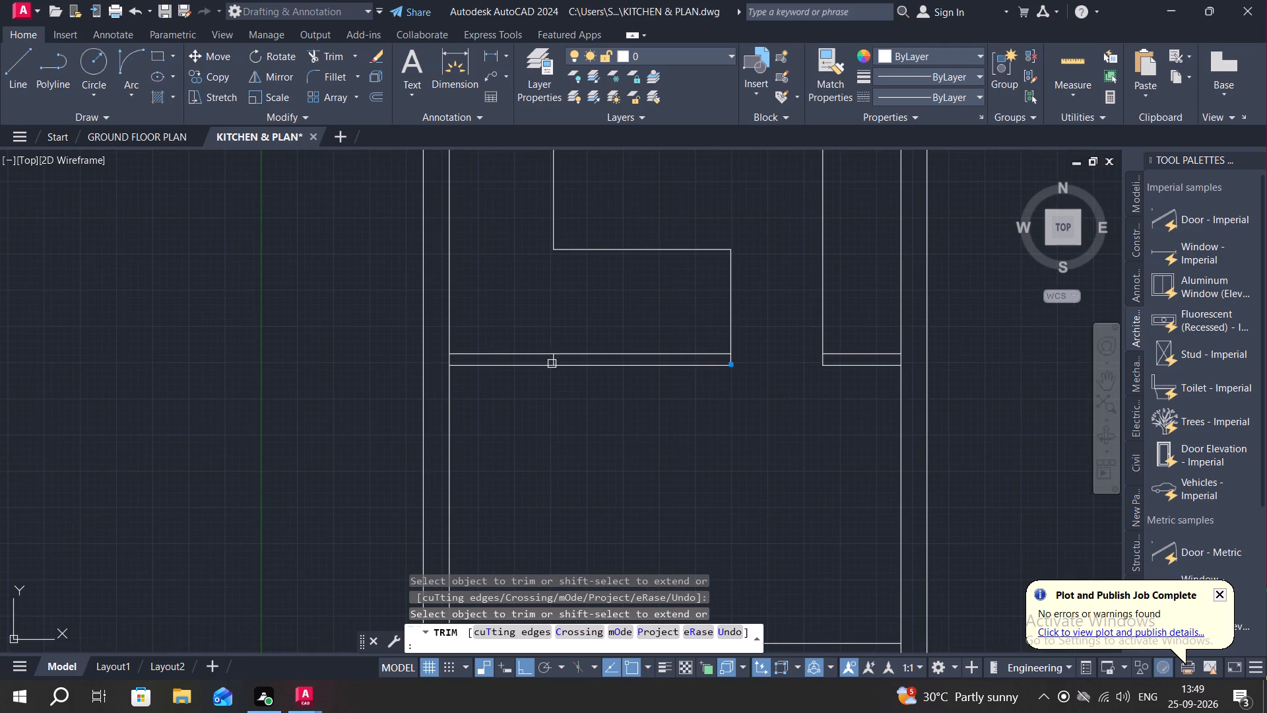
scroll(554, 360, "up", 3)
left_click(544, 356)
key("Escape")
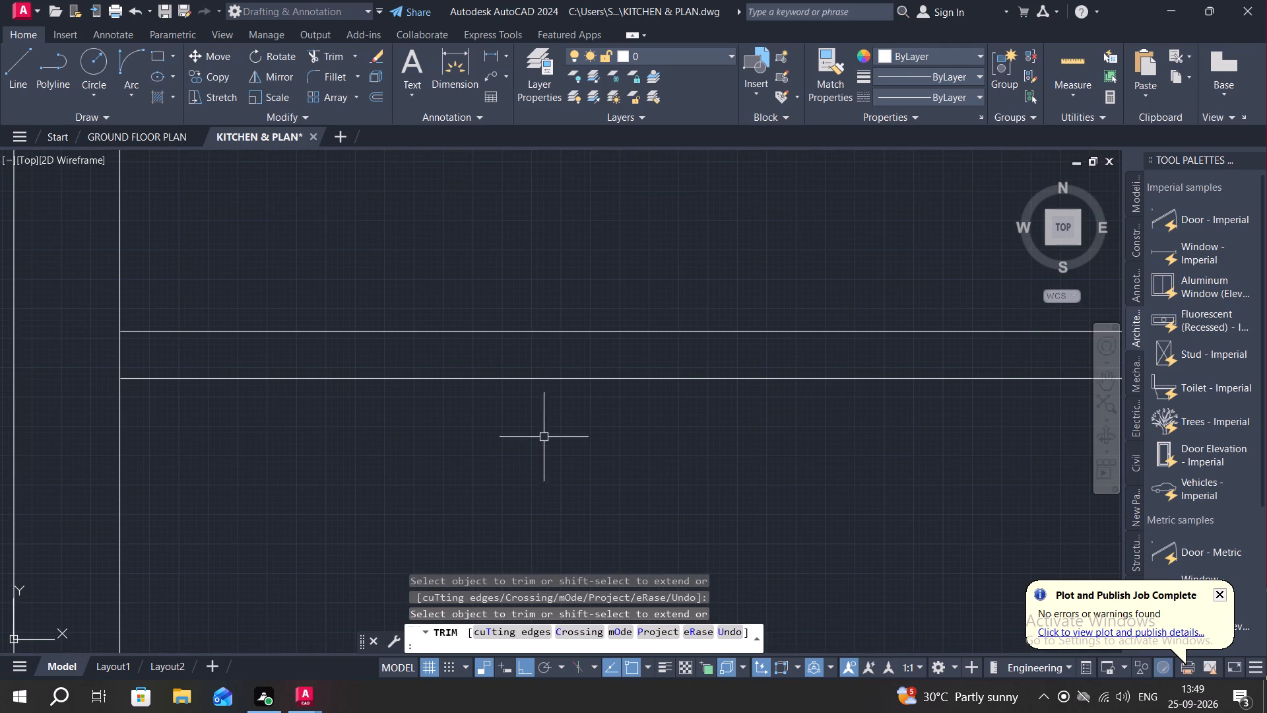
Offset the top inner wall line of the right-hand room 14'9" downward.
scroll(544, 455, "down", 6)
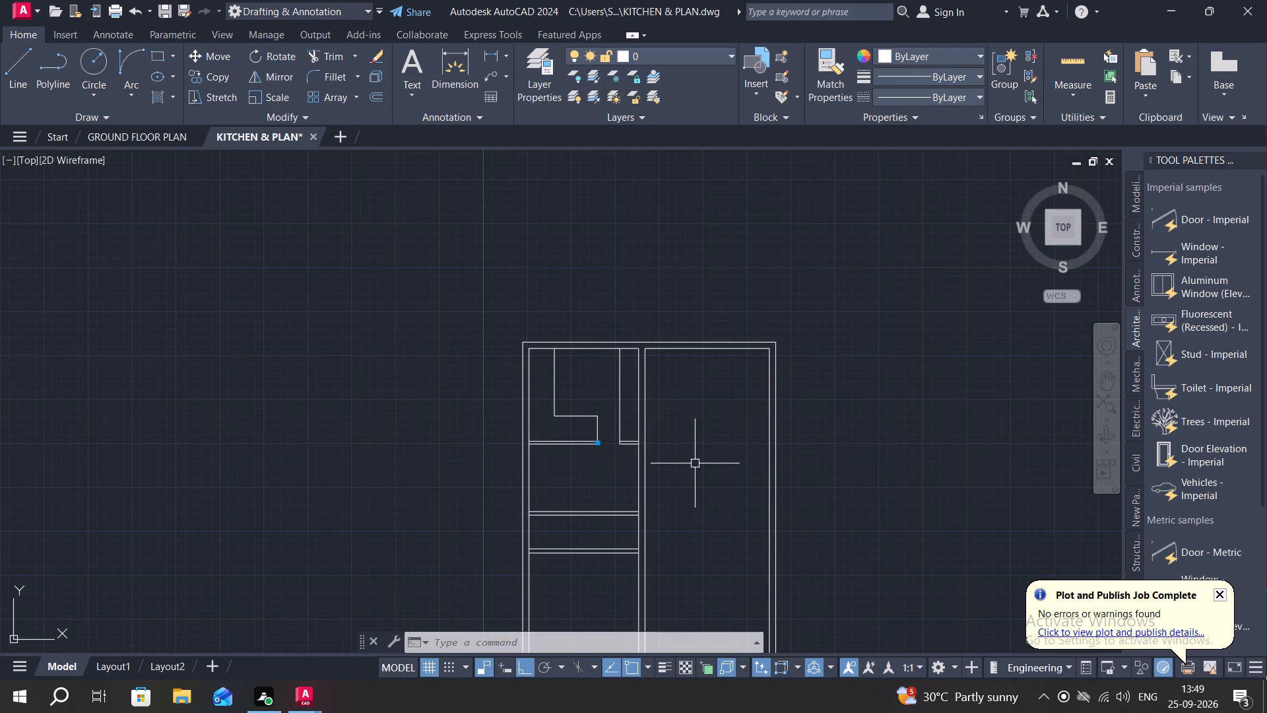
middle_click_drag(695, 463, 684, 332)
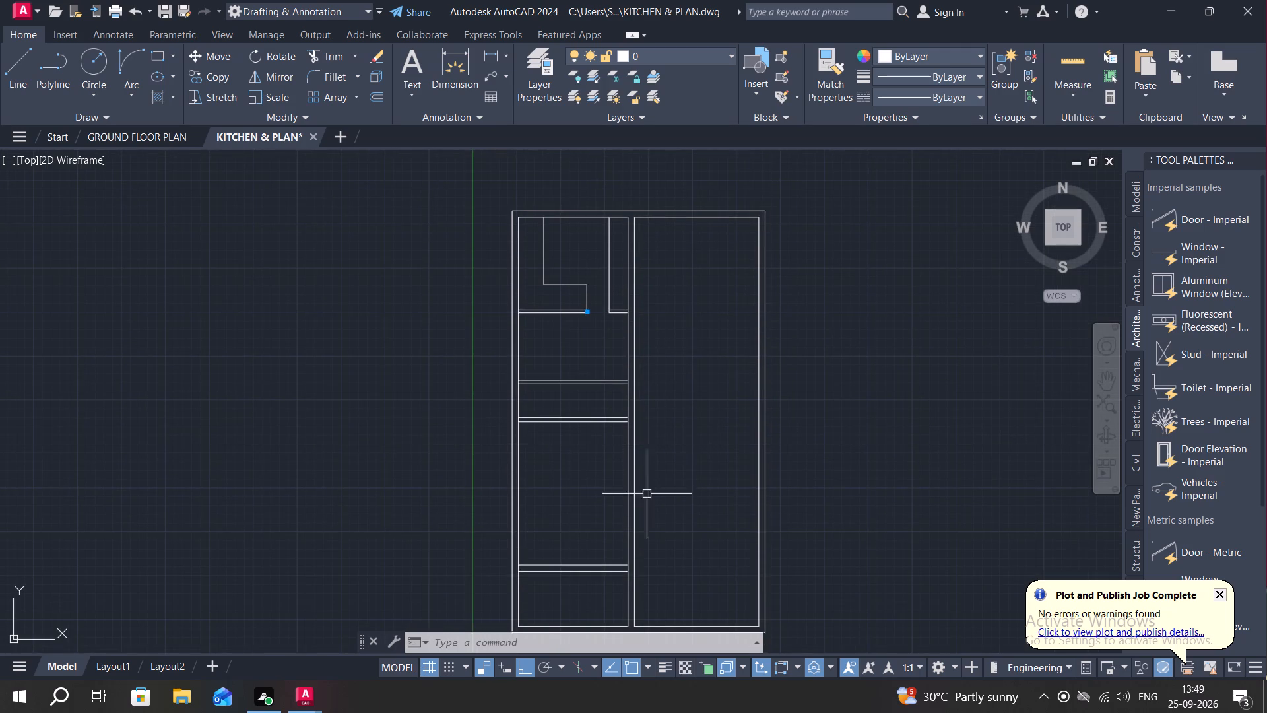
middle_click_drag(655, 505, 672, 362)
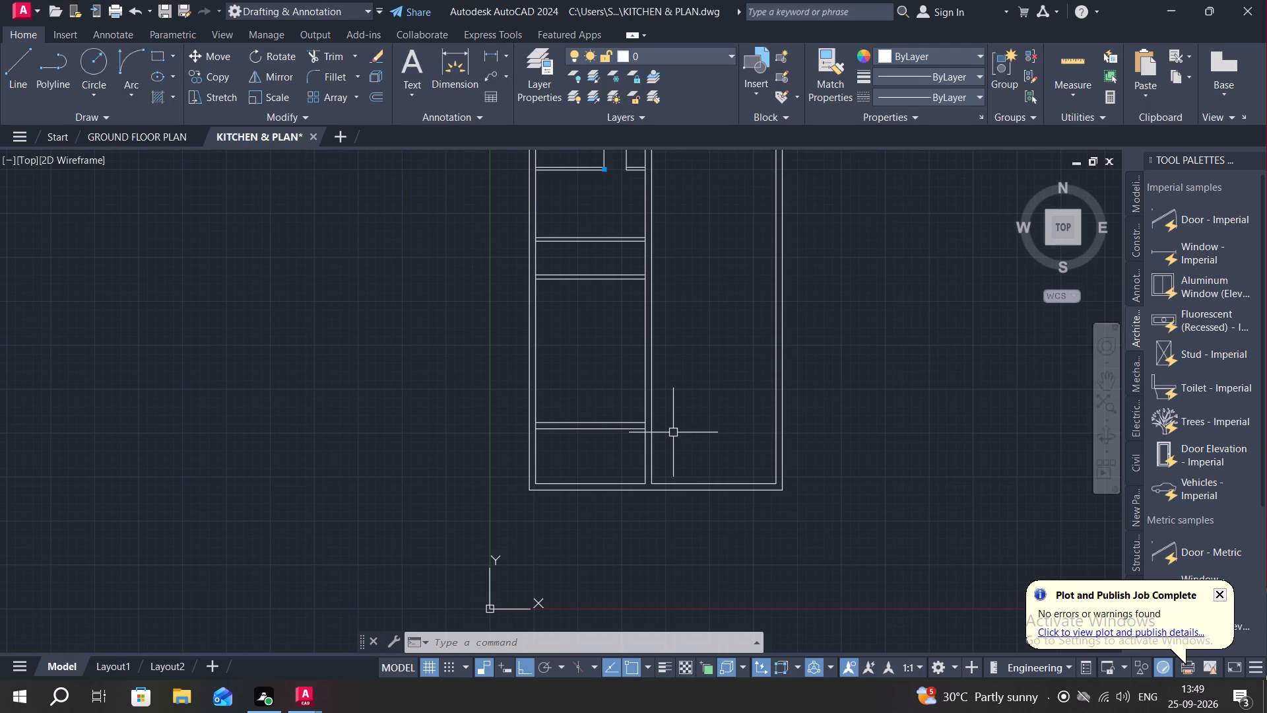
middle_click_drag(696, 266, 635, 535)
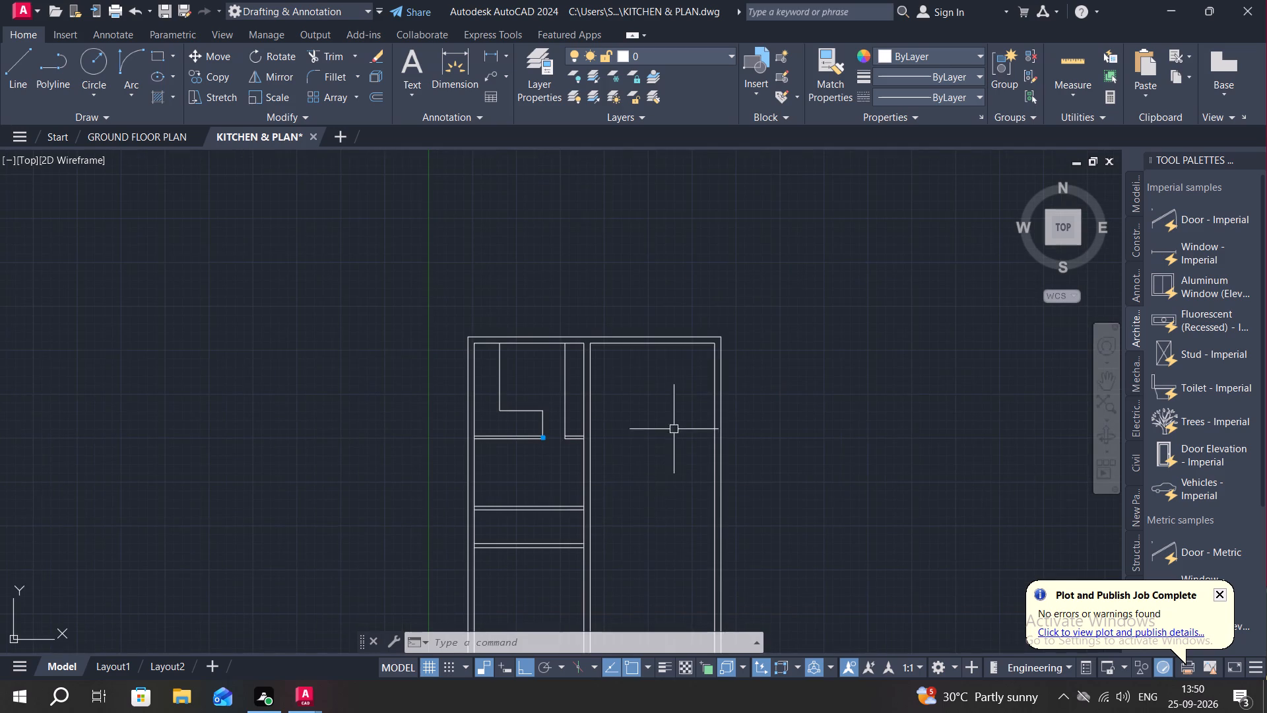
middle_click_drag(708, 430, 725, 432)
key("Escape")
type("O")
key("space")
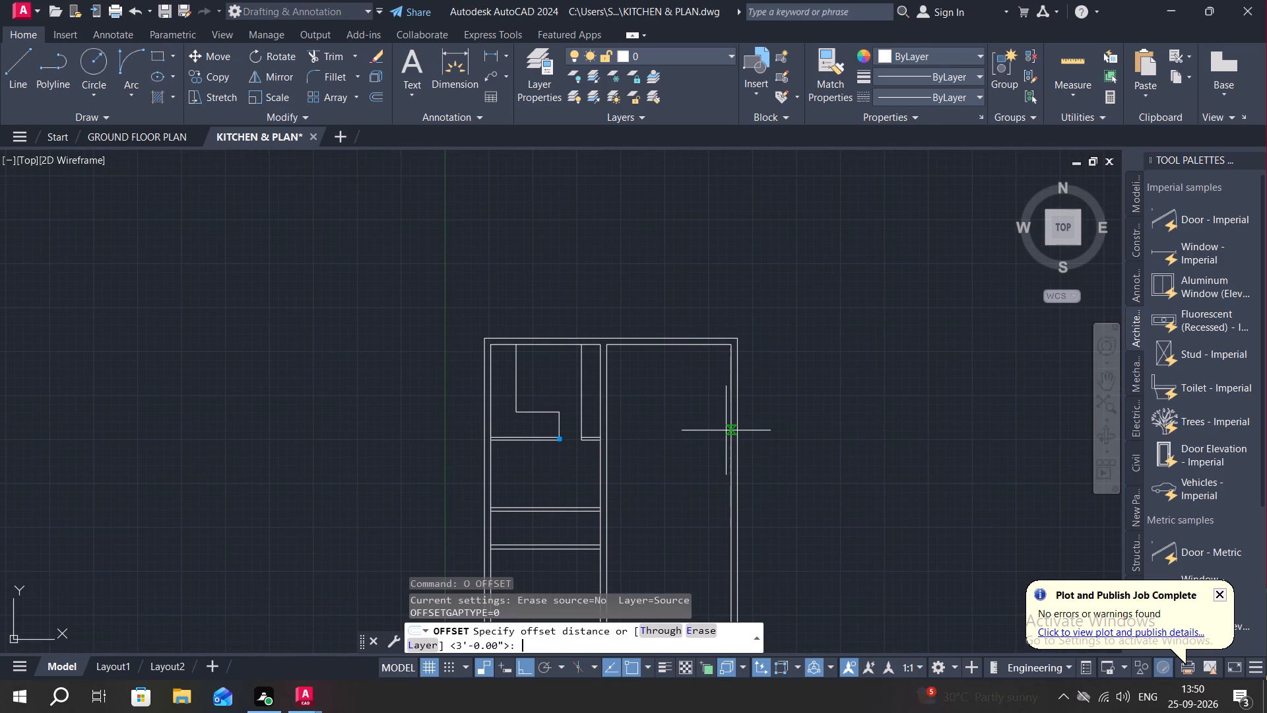
type("14'9\"")
key("Return")
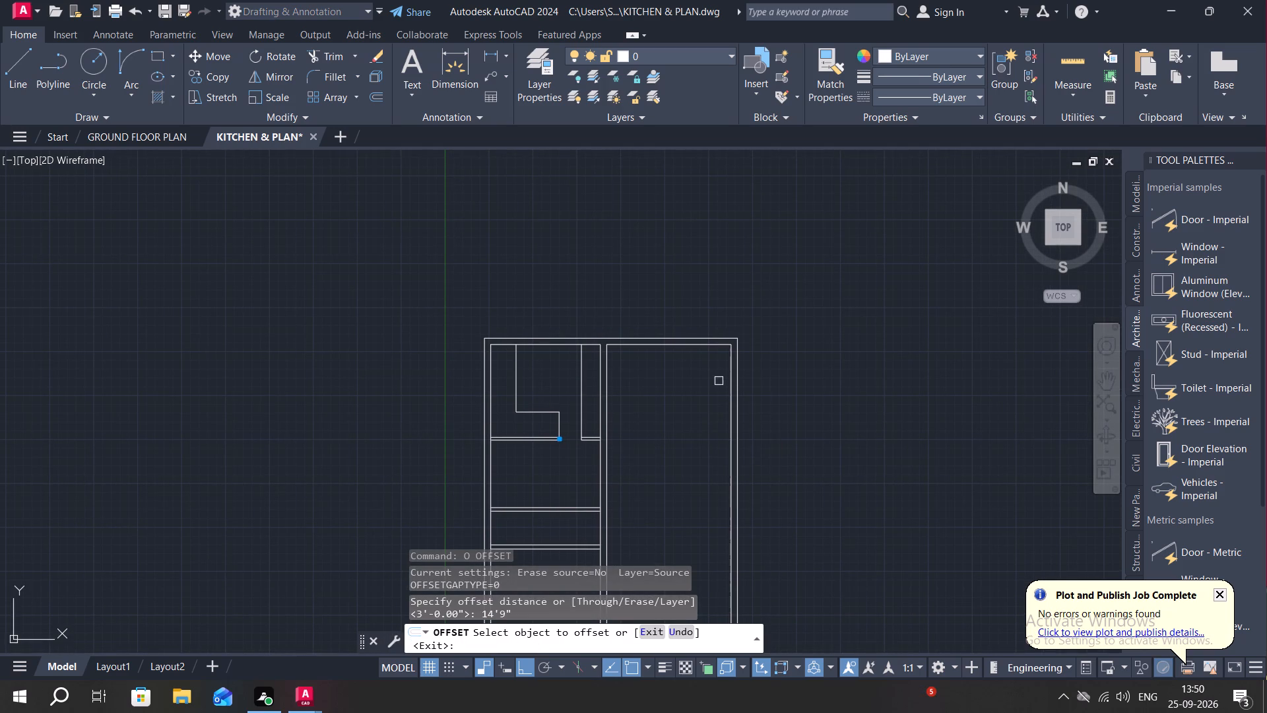
left_click(696, 345)
left_click(695, 483)
middle_click_drag(672, 504, 721, 443)
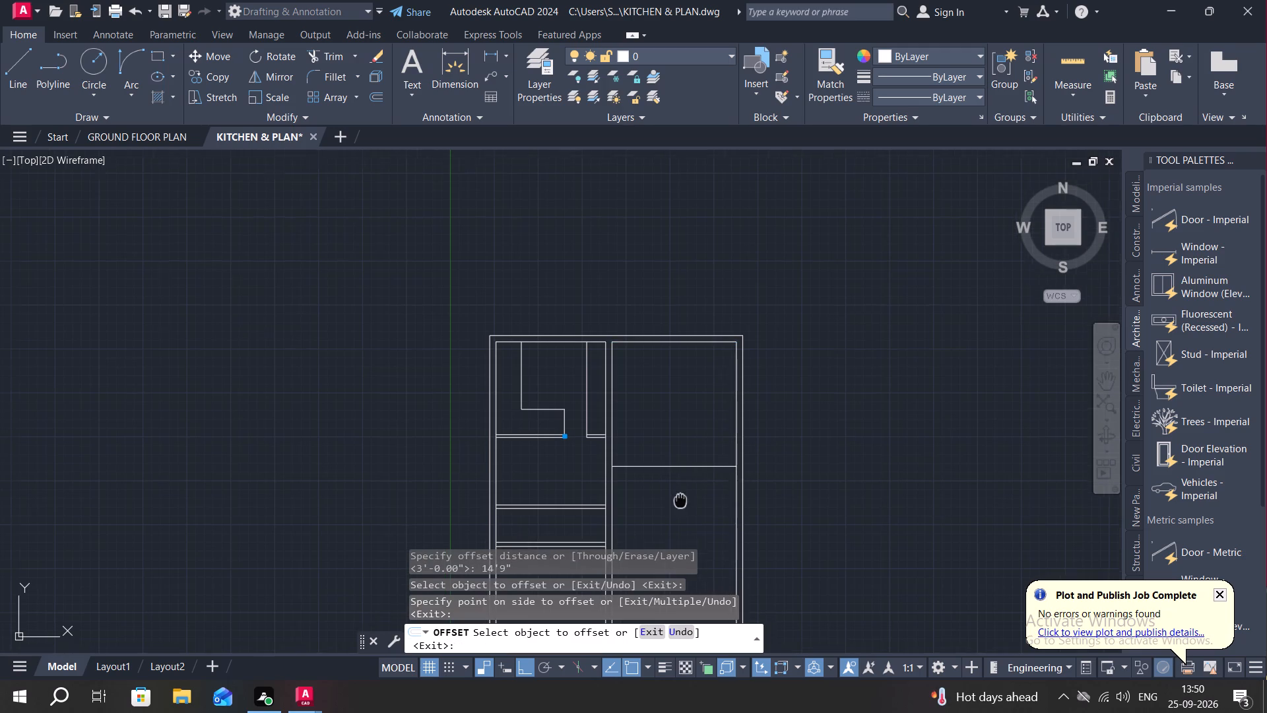
middle_click_drag(721, 443, 760, 353)
key("Escape")
Offset the new horizontal line in the right-hand room 9" downward to form its first cross wall.
type("O 9\"")
key("Return")
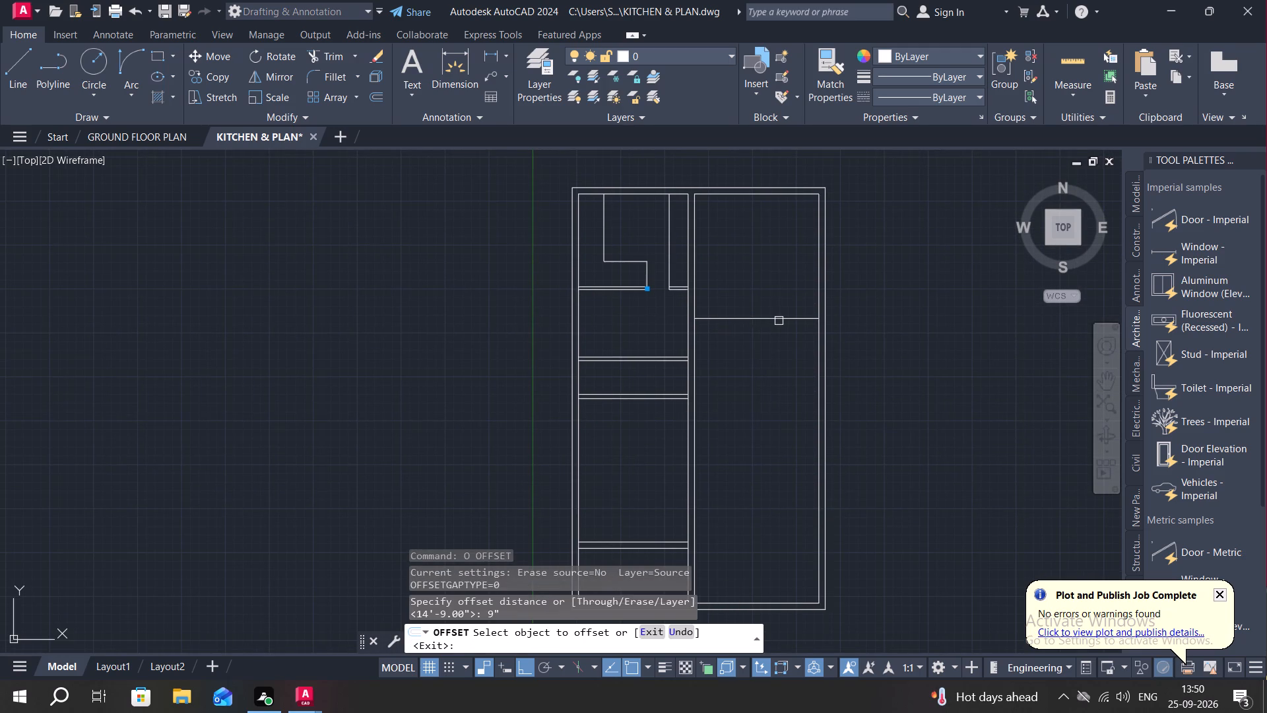
left_click(779, 321)
left_click(779, 350)
middle_click_drag(779, 350, 784, 331)
key("Escape")
Offset the lower line of the right-hand side's first cross wall 6' downward.
type("O")
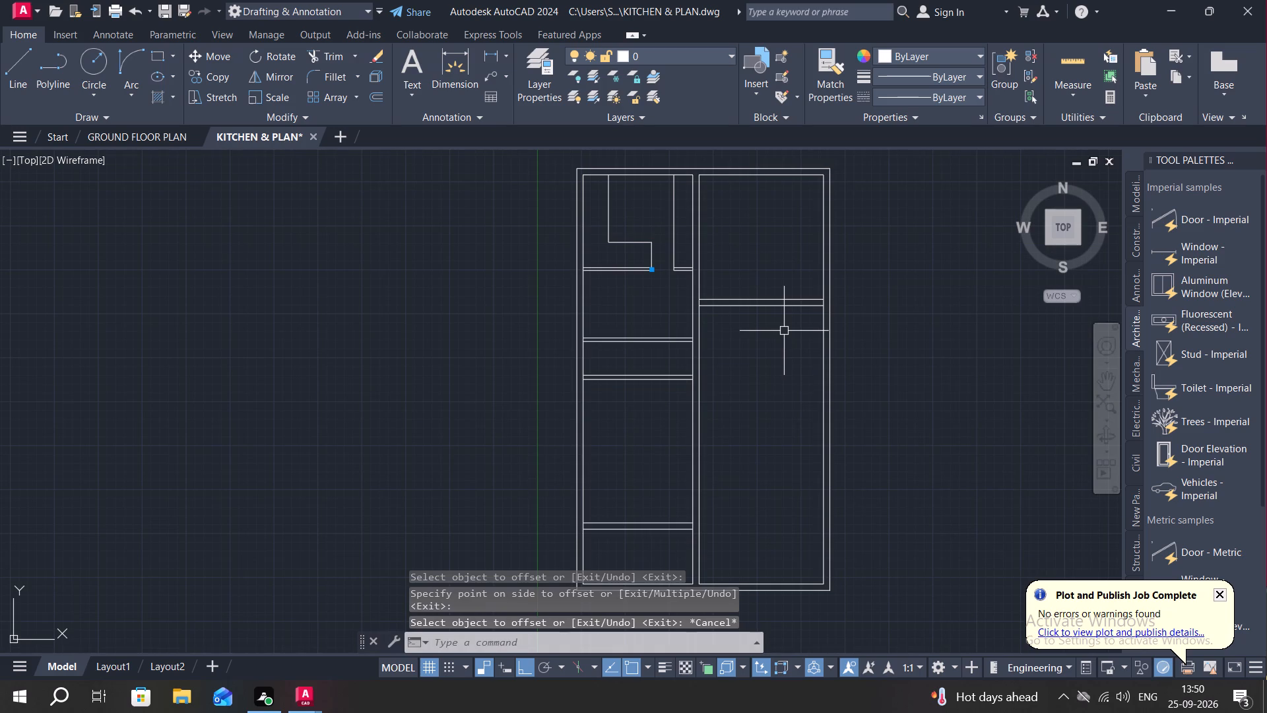
key("space")
type("6'")
key("Return")
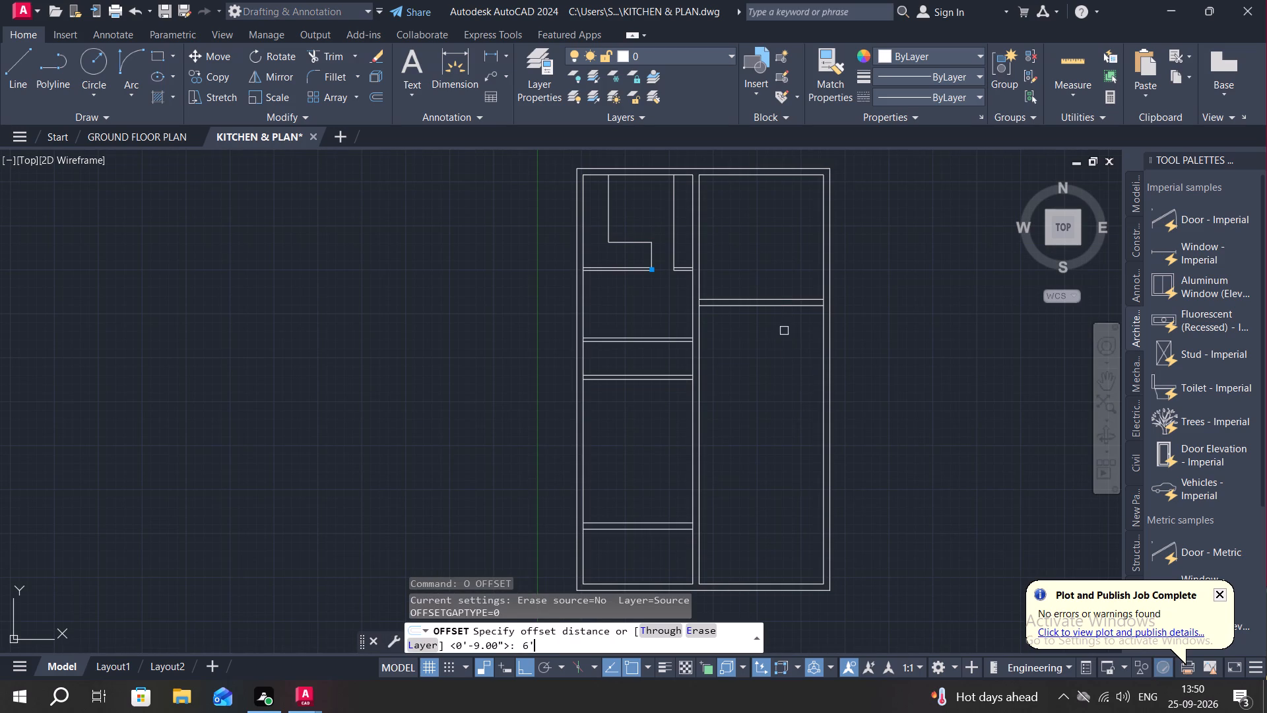
left_click(780, 307)
left_click(776, 370)
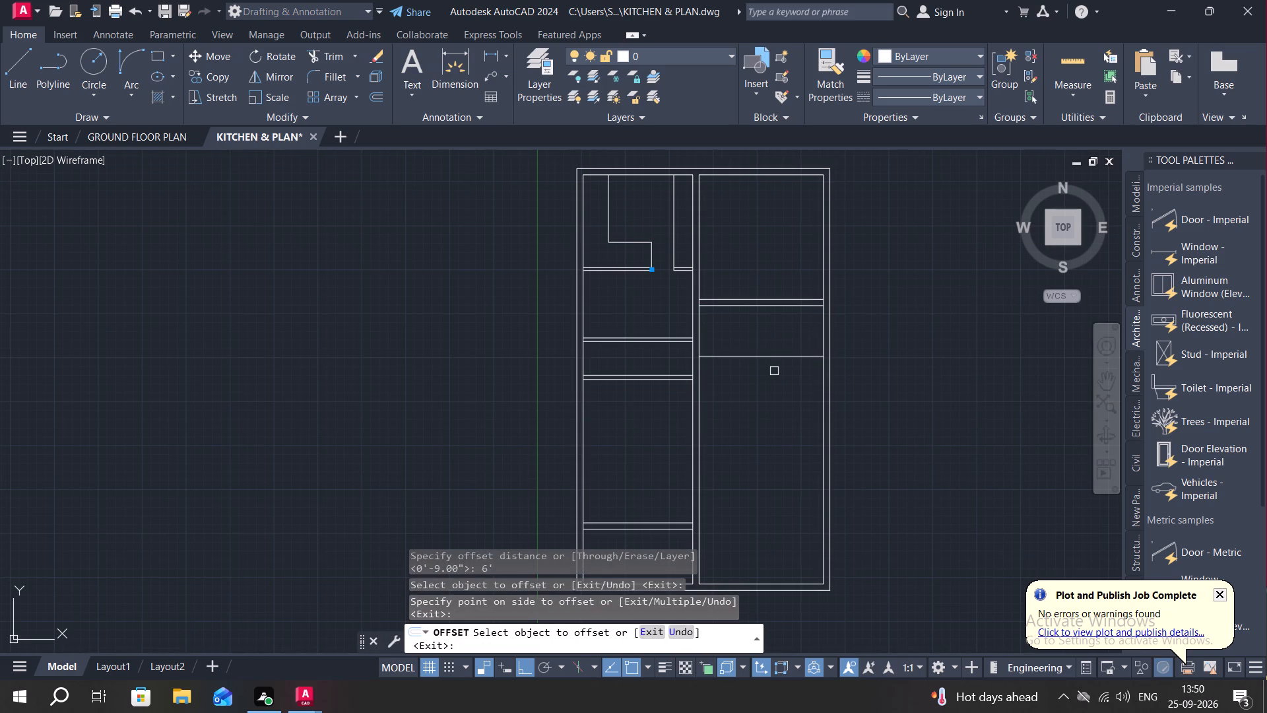
key("Escape")
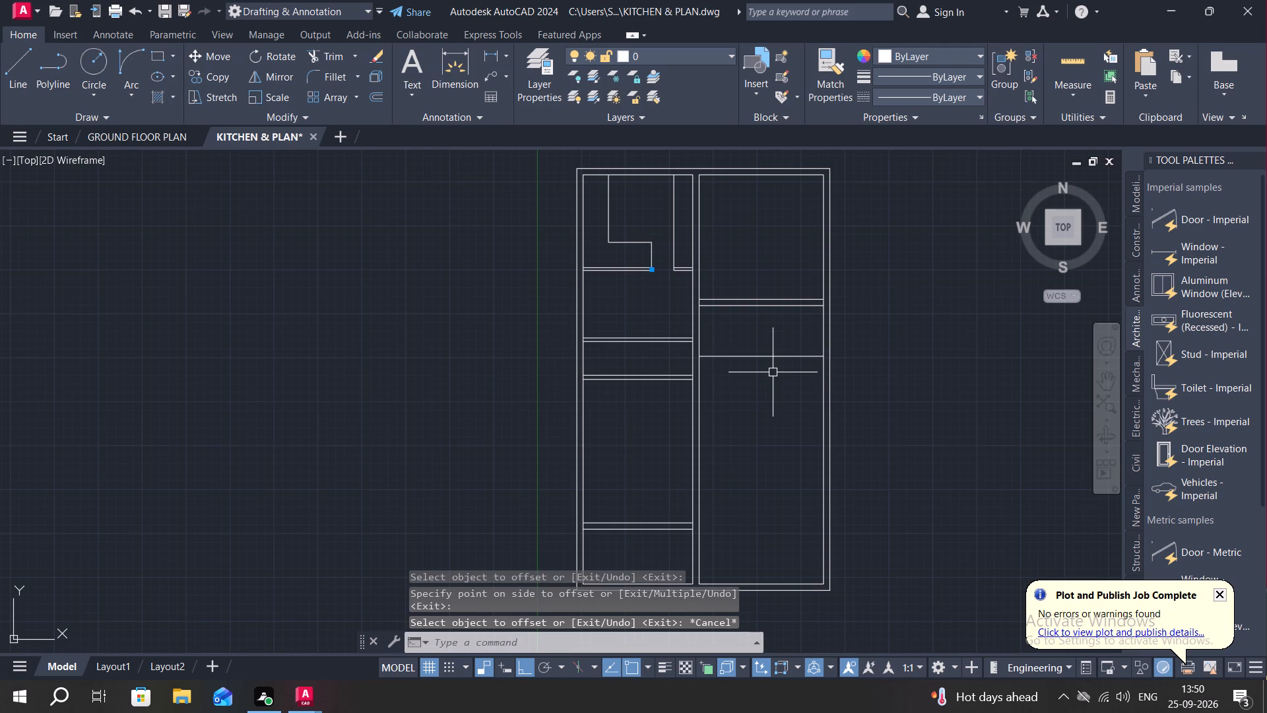
Offset the newest horizontal line on the right-hand side 9" downward to form the second cross wall.
type("O 9\"")
key("Return")
left_click(798, 358)
left_click(798, 366)
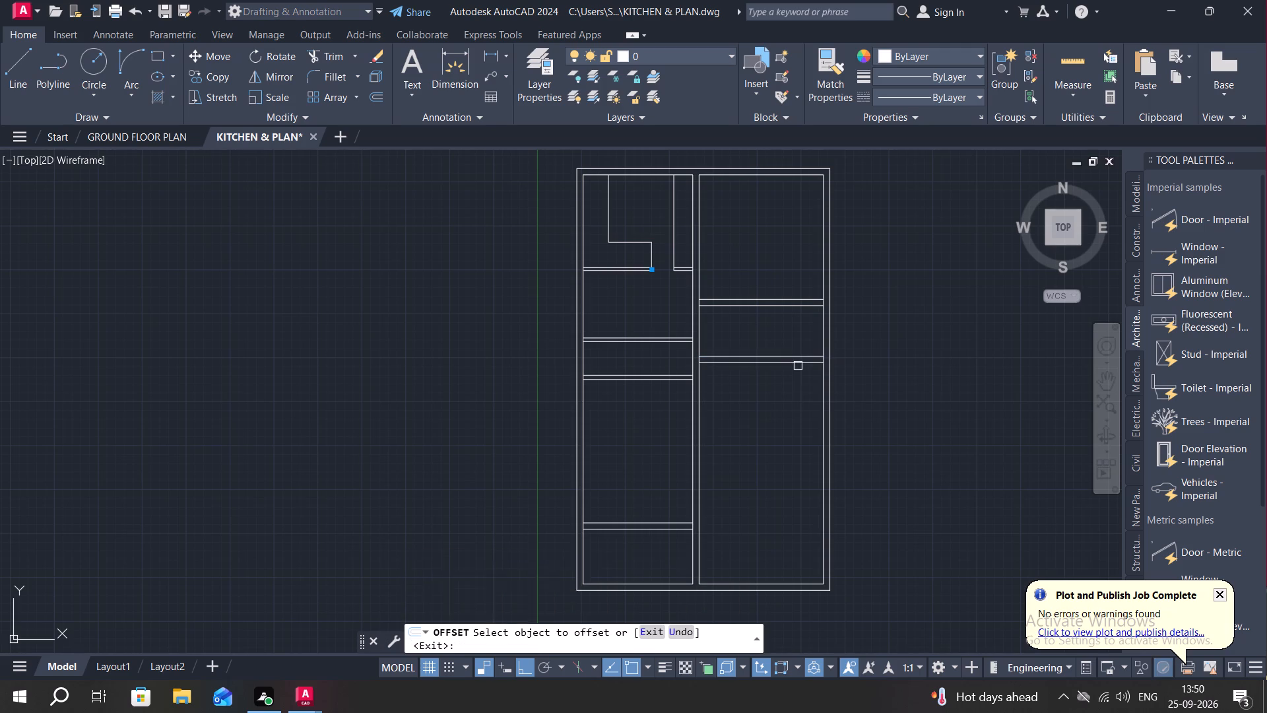
middle_click_drag(787, 386, 786, 352)
key("Escape")
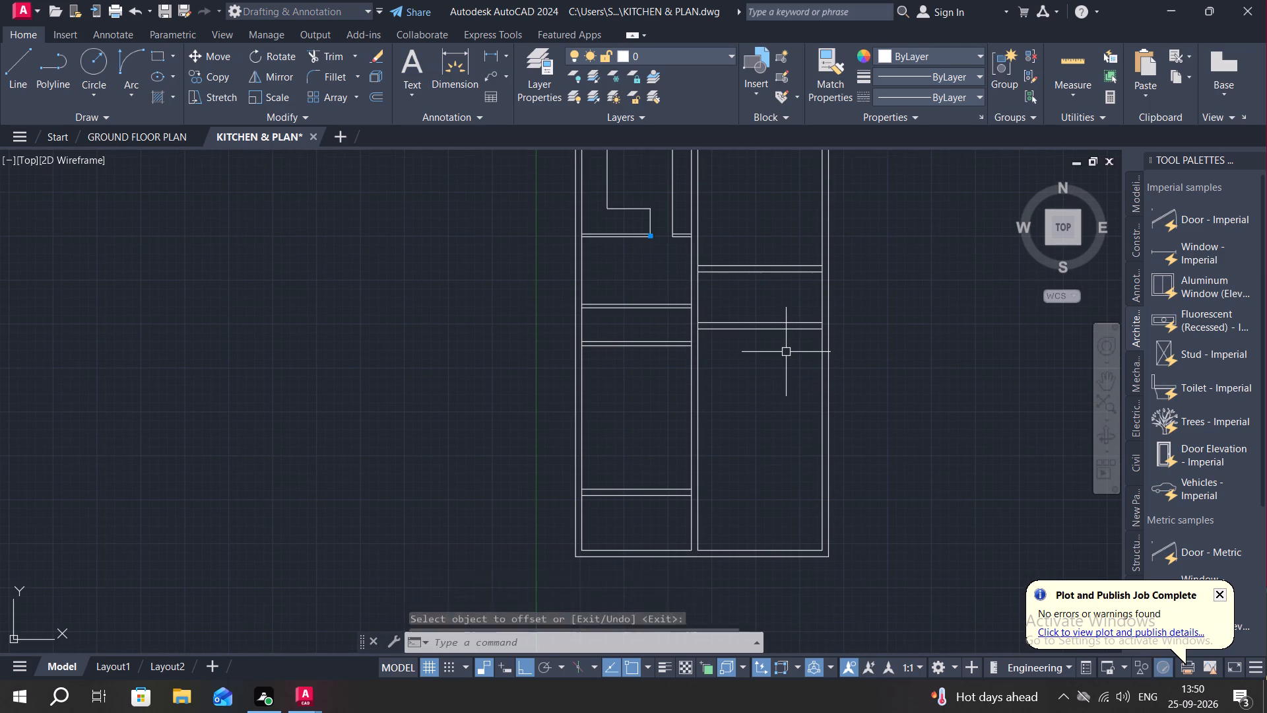
Offset the lower line of the right-hand side's second cross wall 15' downward.
type("O")
key("space")
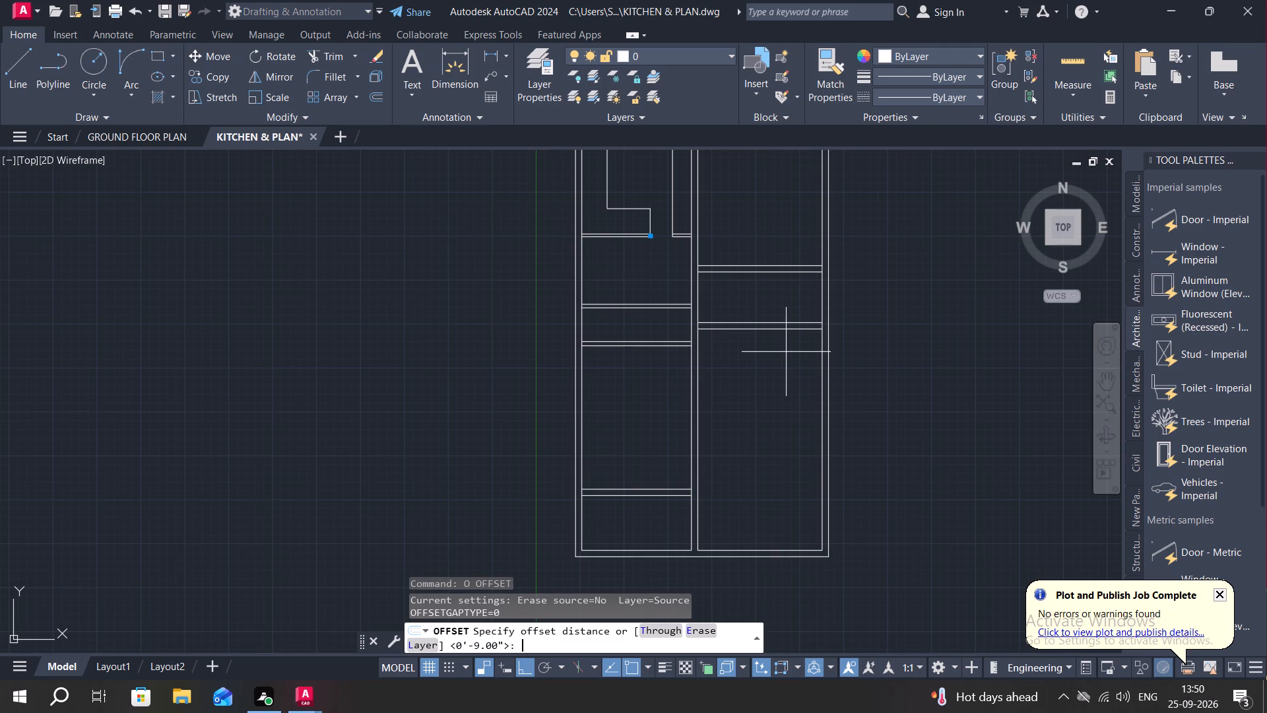
type("15'")
key("space")
left_click(793, 331)
left_click(793, 442)
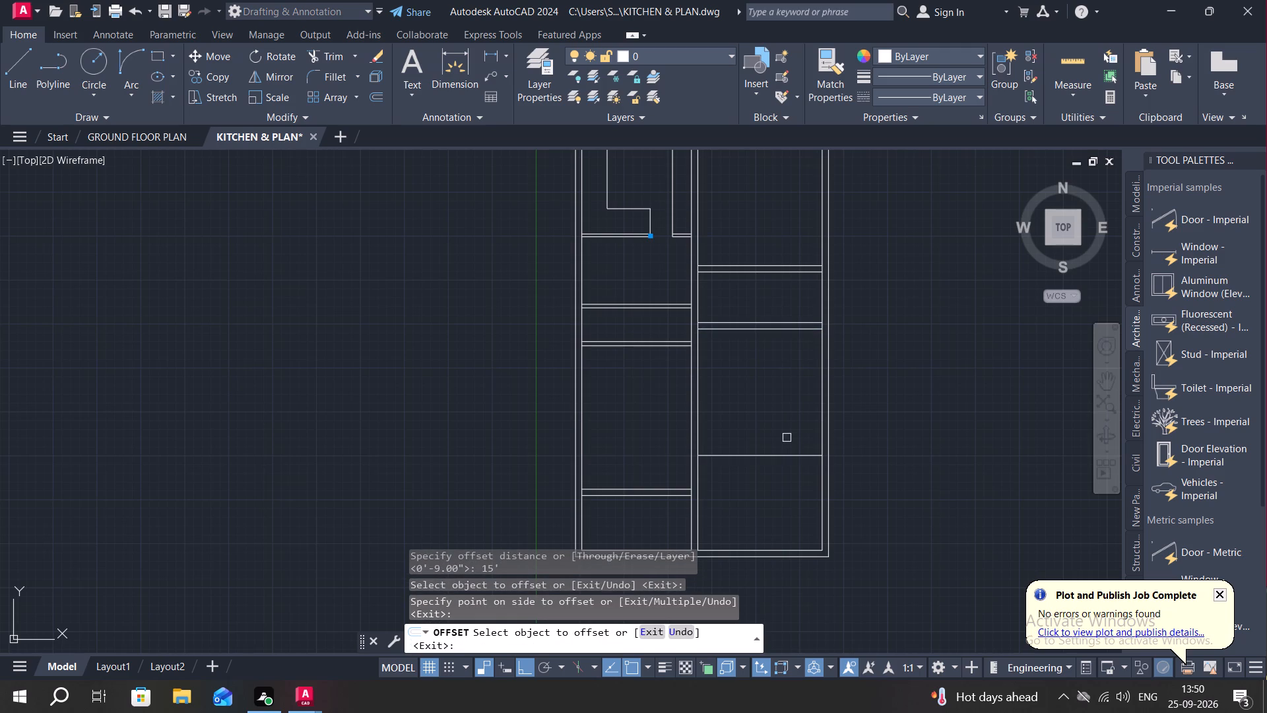
middle_click_drag(784, 438, 786, 385)
key("Escape")
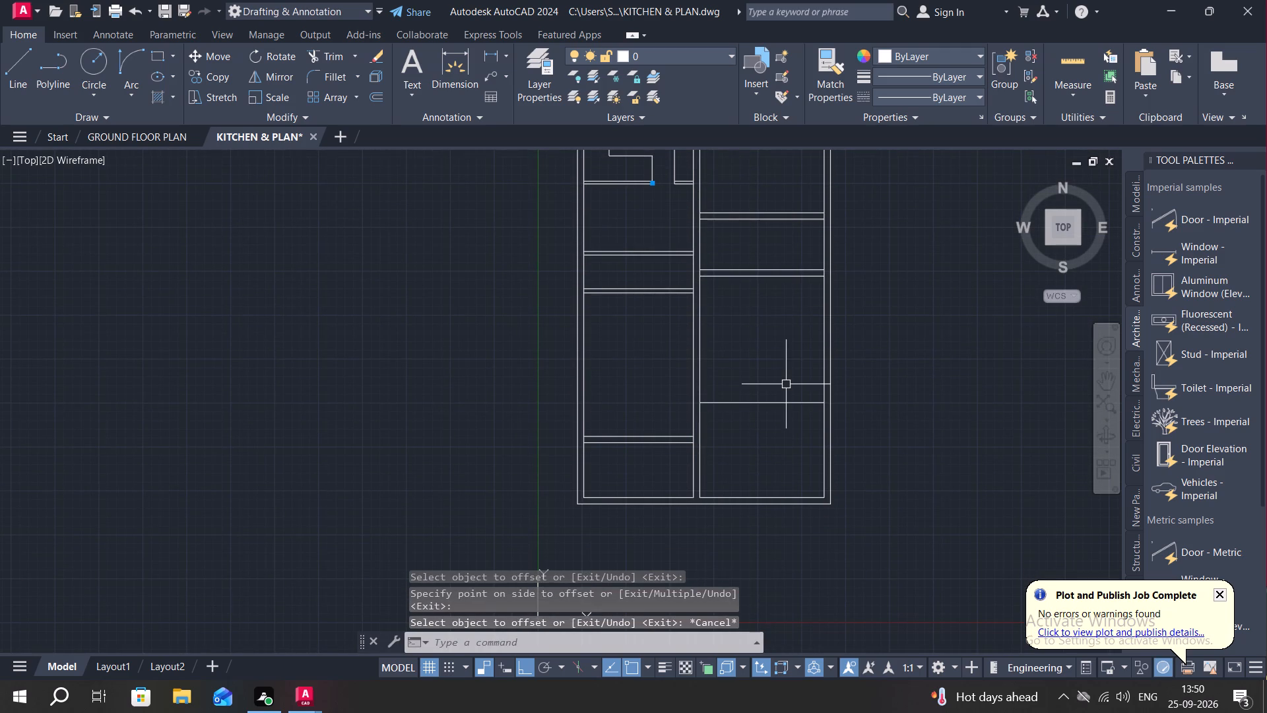
Offset the newest horizontal line on the right-hand side 9" downward to form the third cross wall.
type("O 9\"")
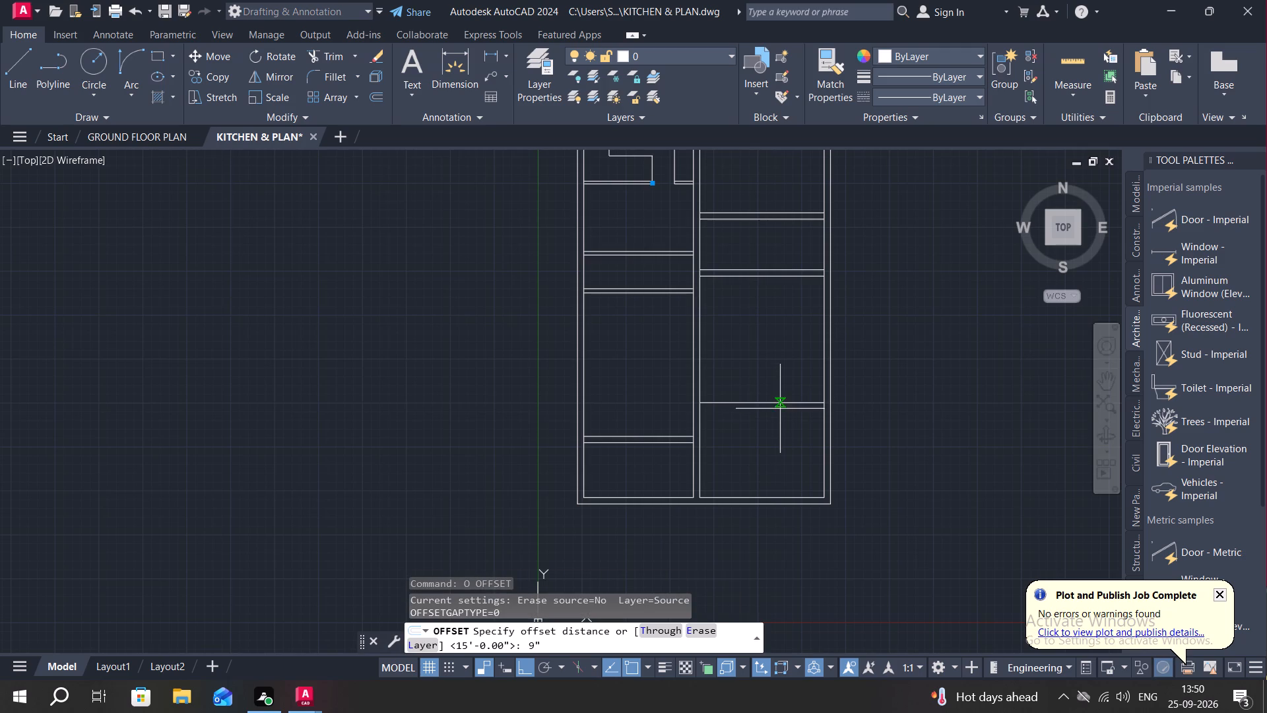
key("space")
left_click(781, 403)
left_click(781, 413)
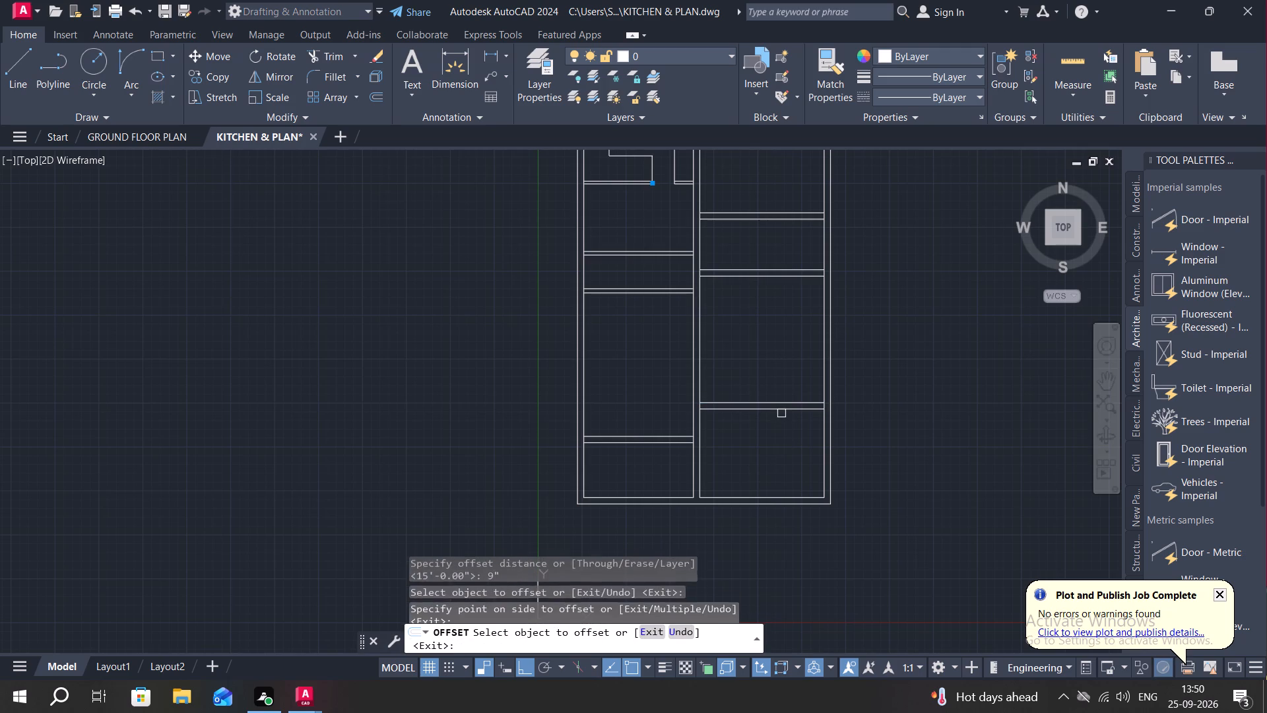
key("Escape")
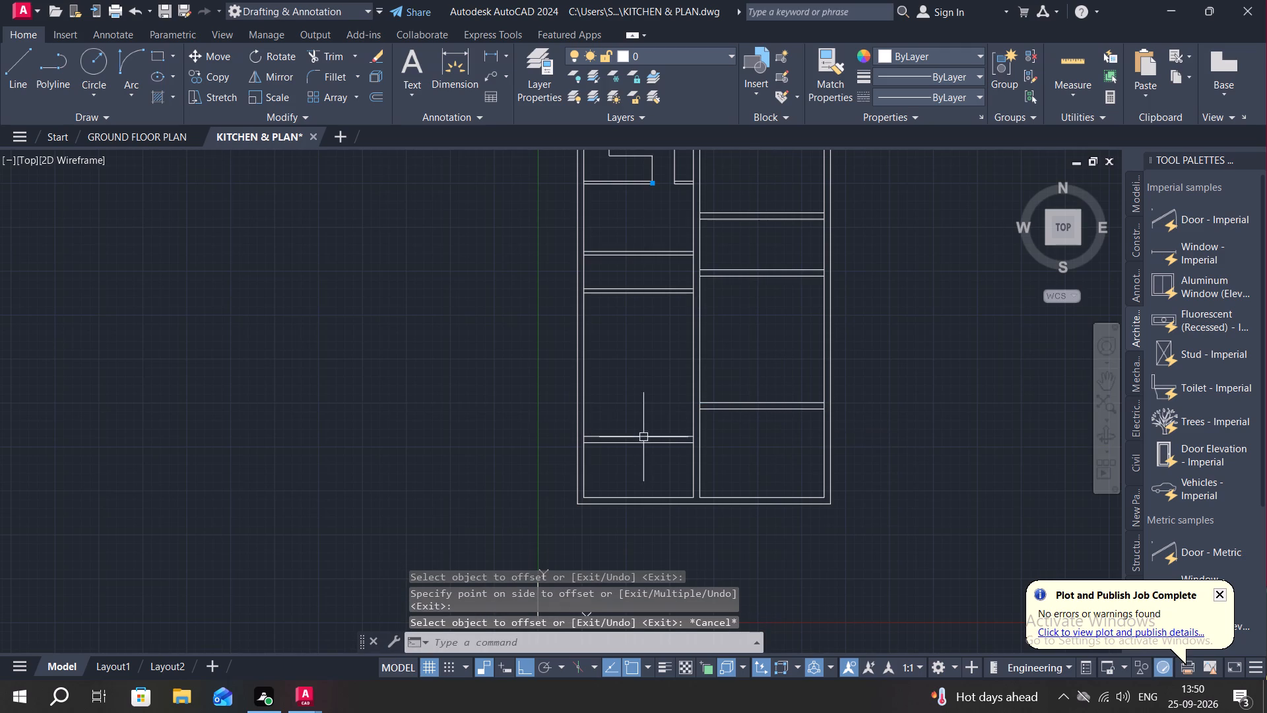
Measure the bottom-right room with the quick measure tool.
left_click(1068, 63)
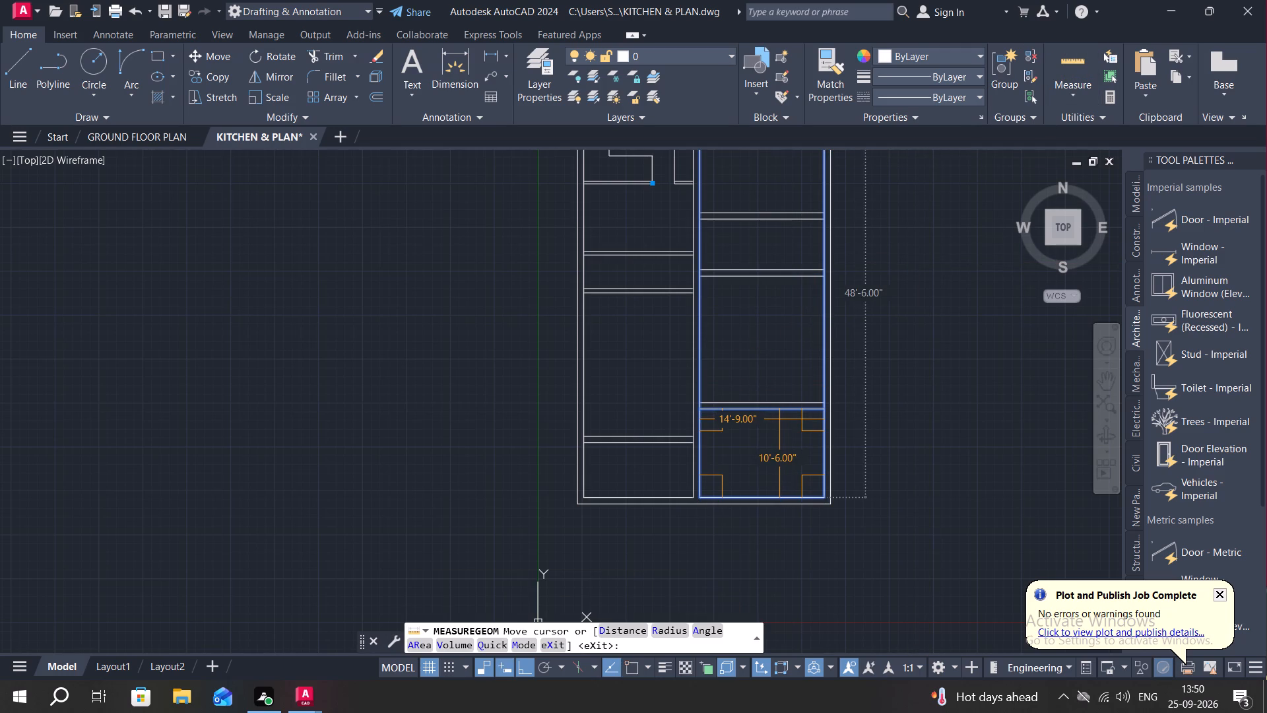
key("Escape")
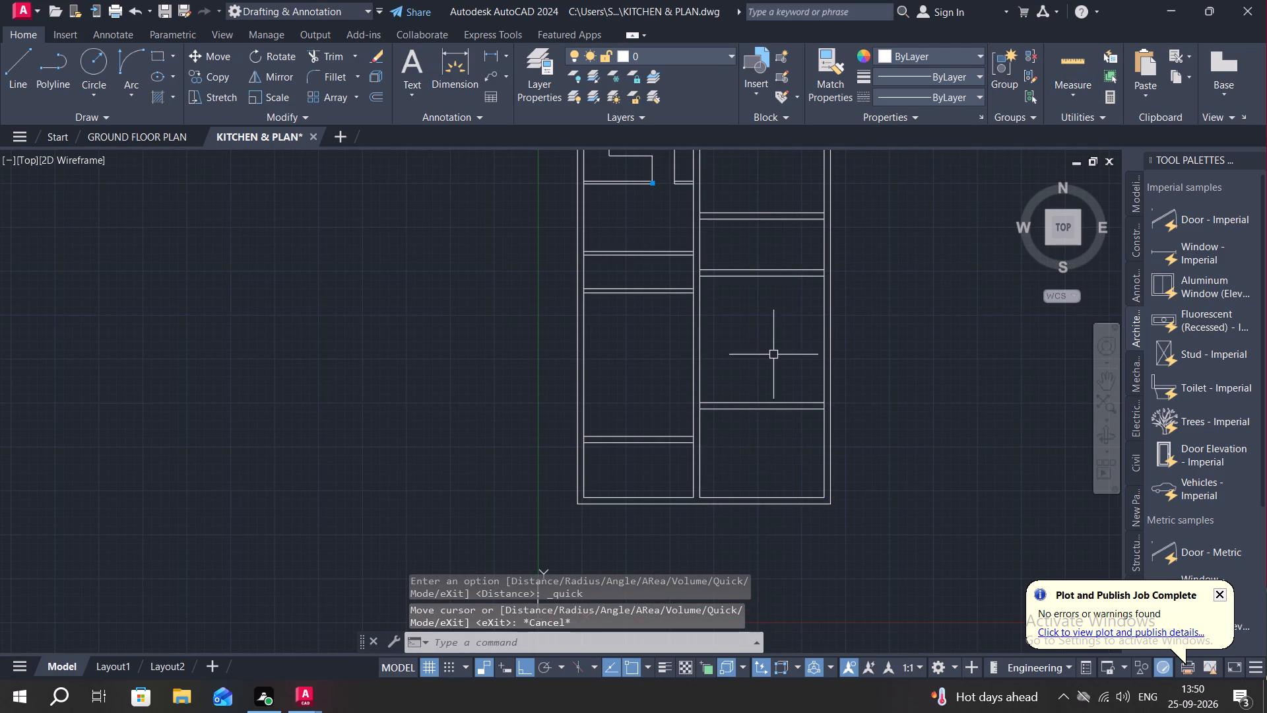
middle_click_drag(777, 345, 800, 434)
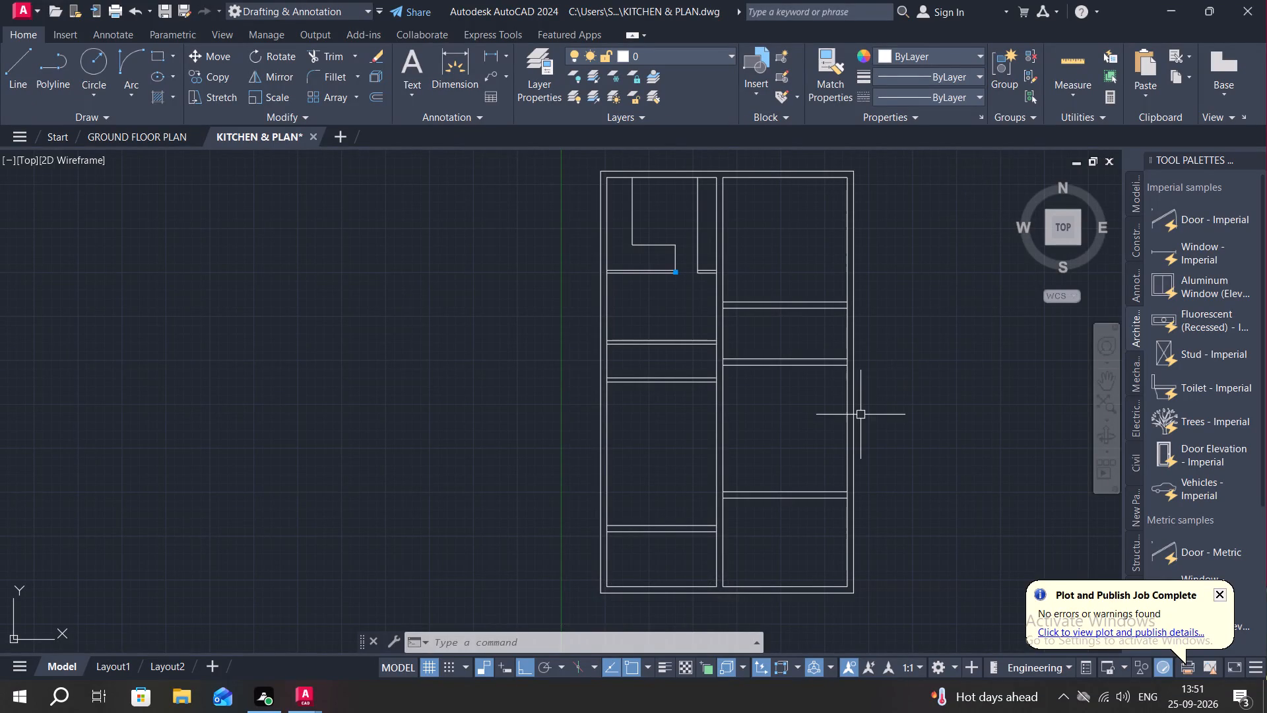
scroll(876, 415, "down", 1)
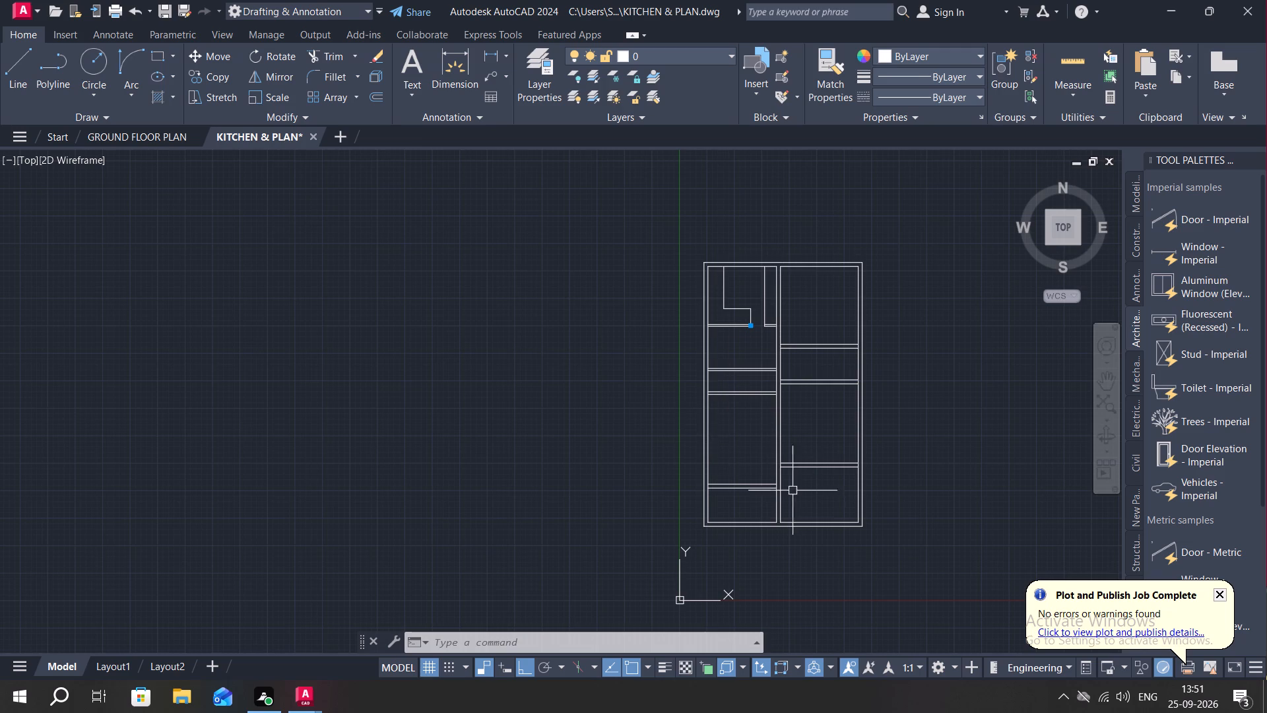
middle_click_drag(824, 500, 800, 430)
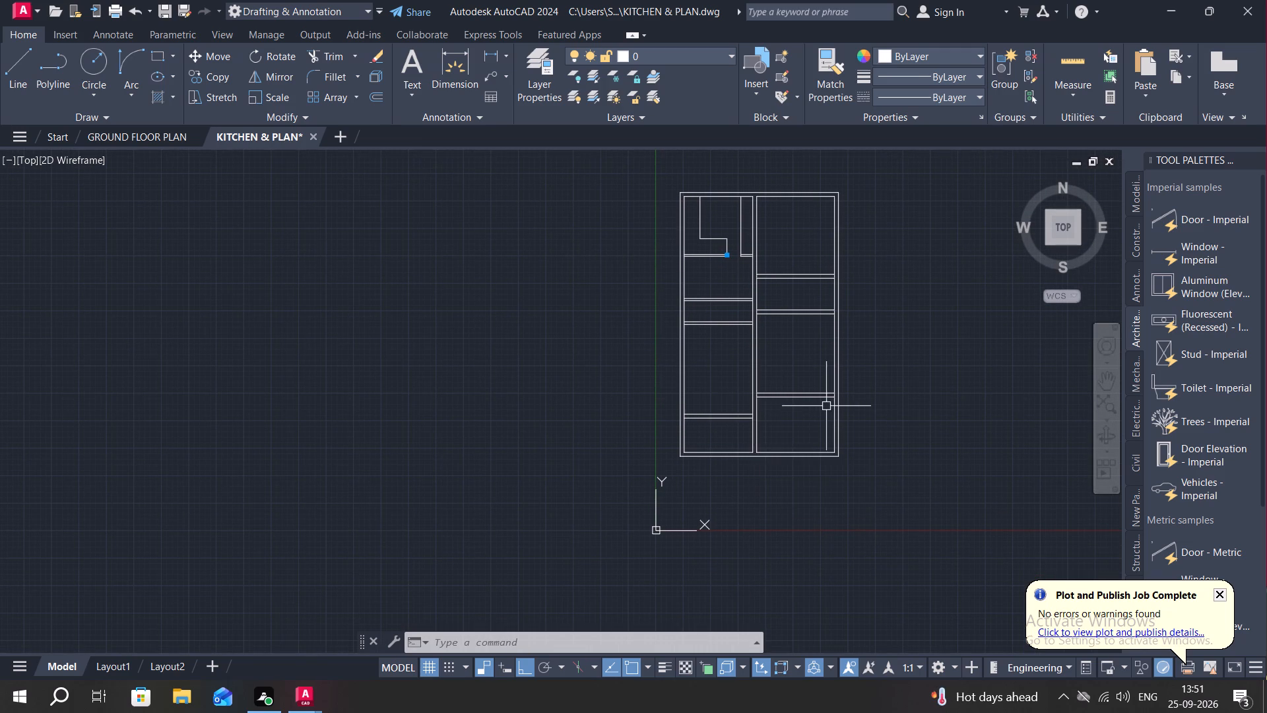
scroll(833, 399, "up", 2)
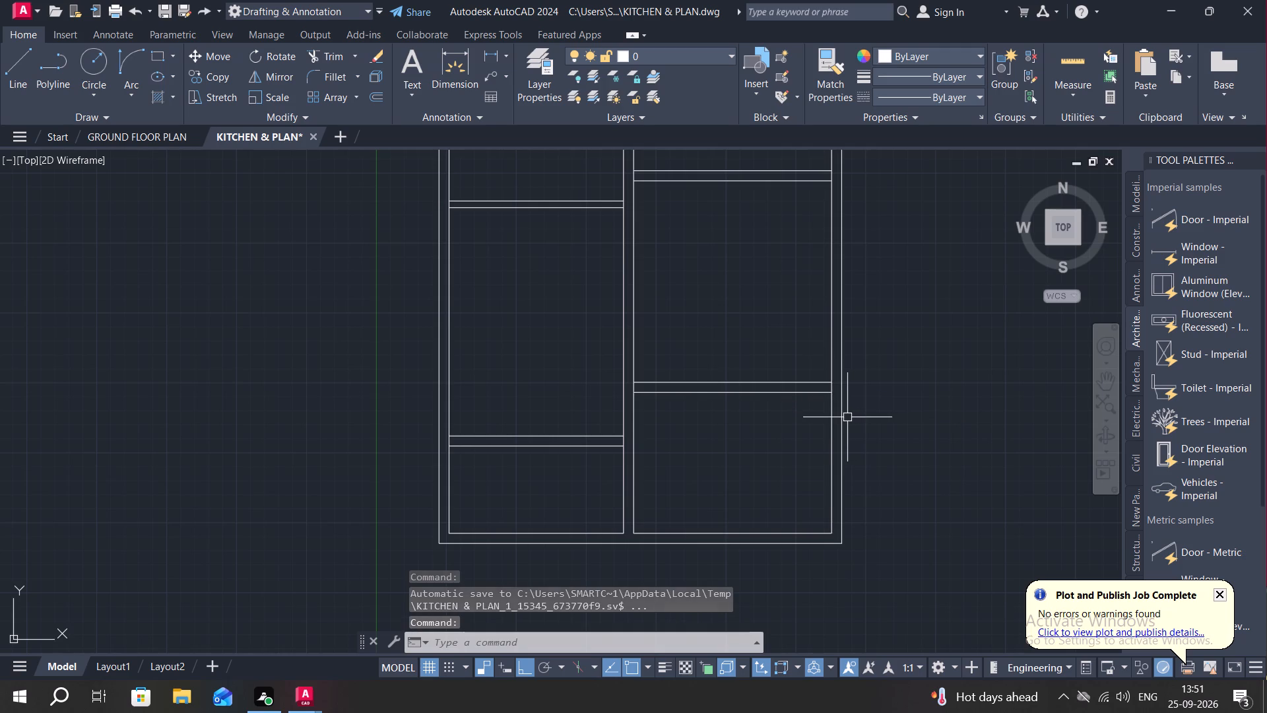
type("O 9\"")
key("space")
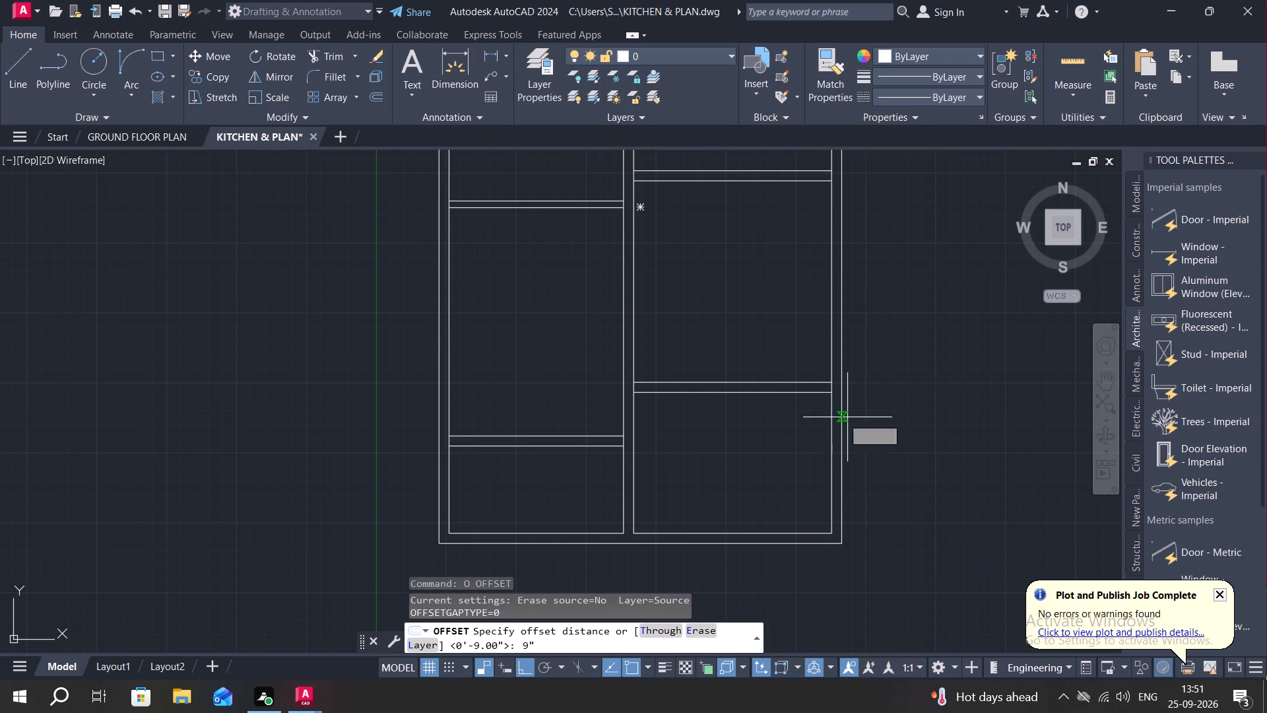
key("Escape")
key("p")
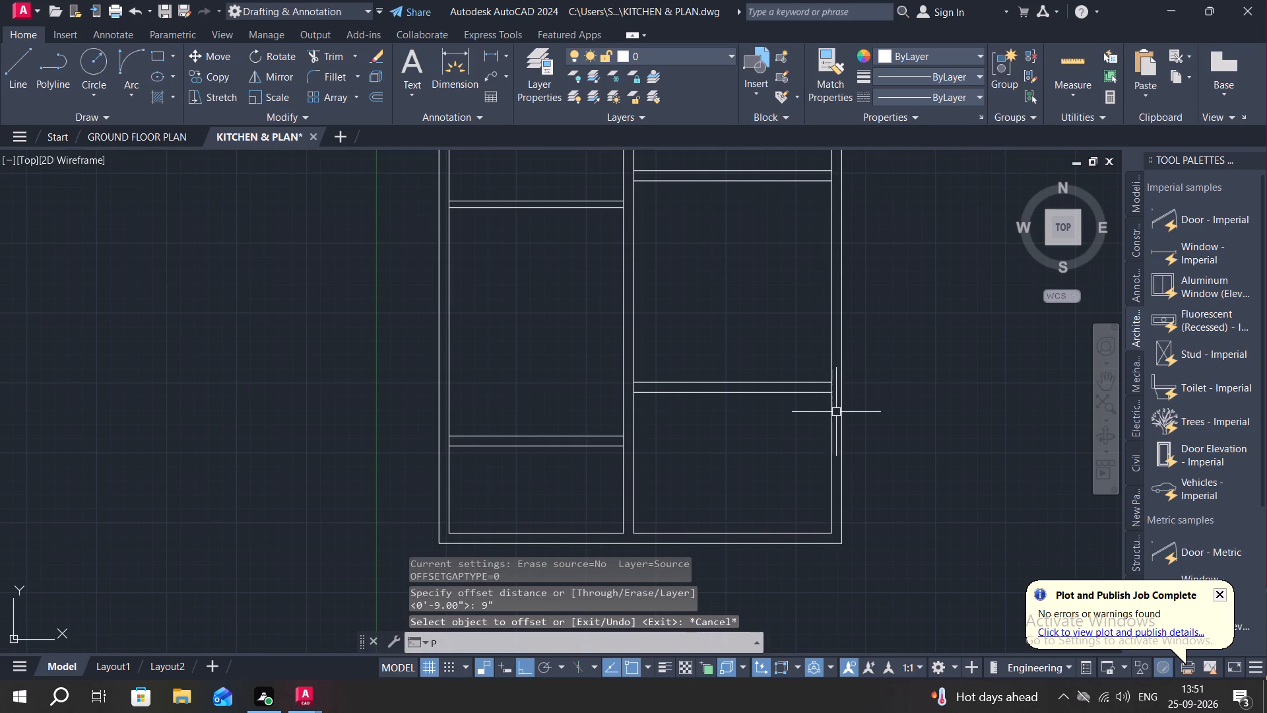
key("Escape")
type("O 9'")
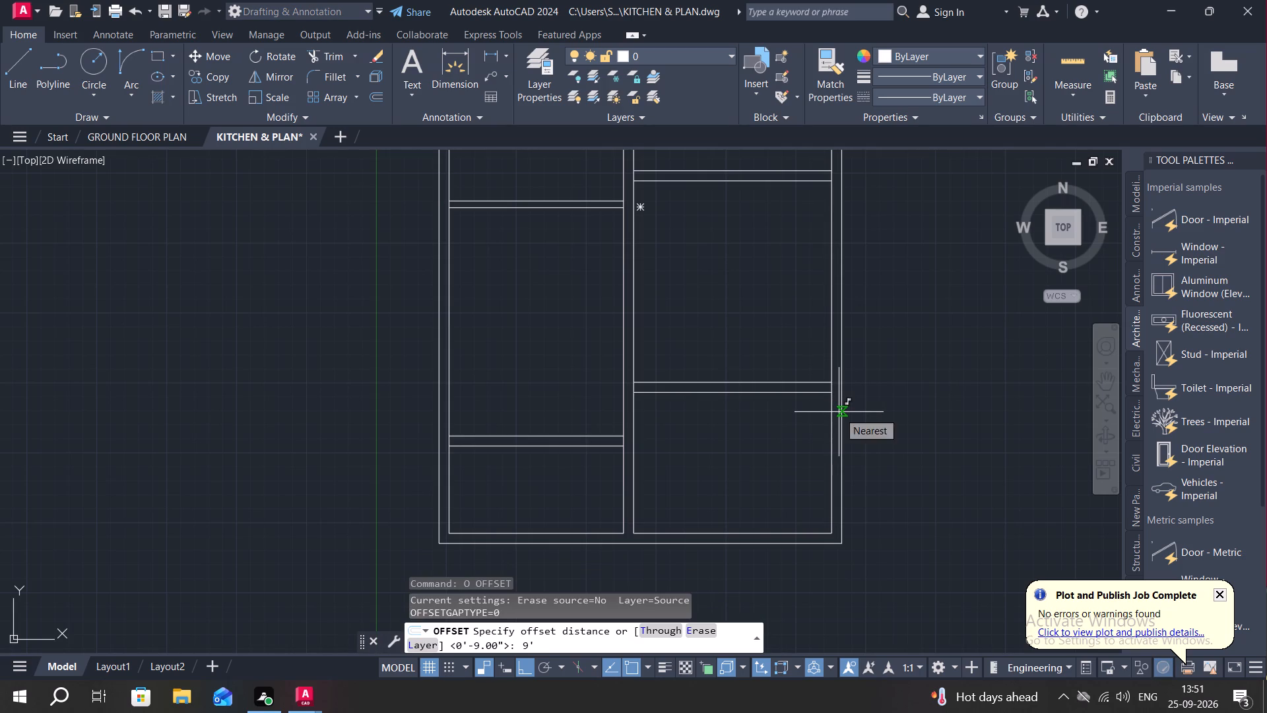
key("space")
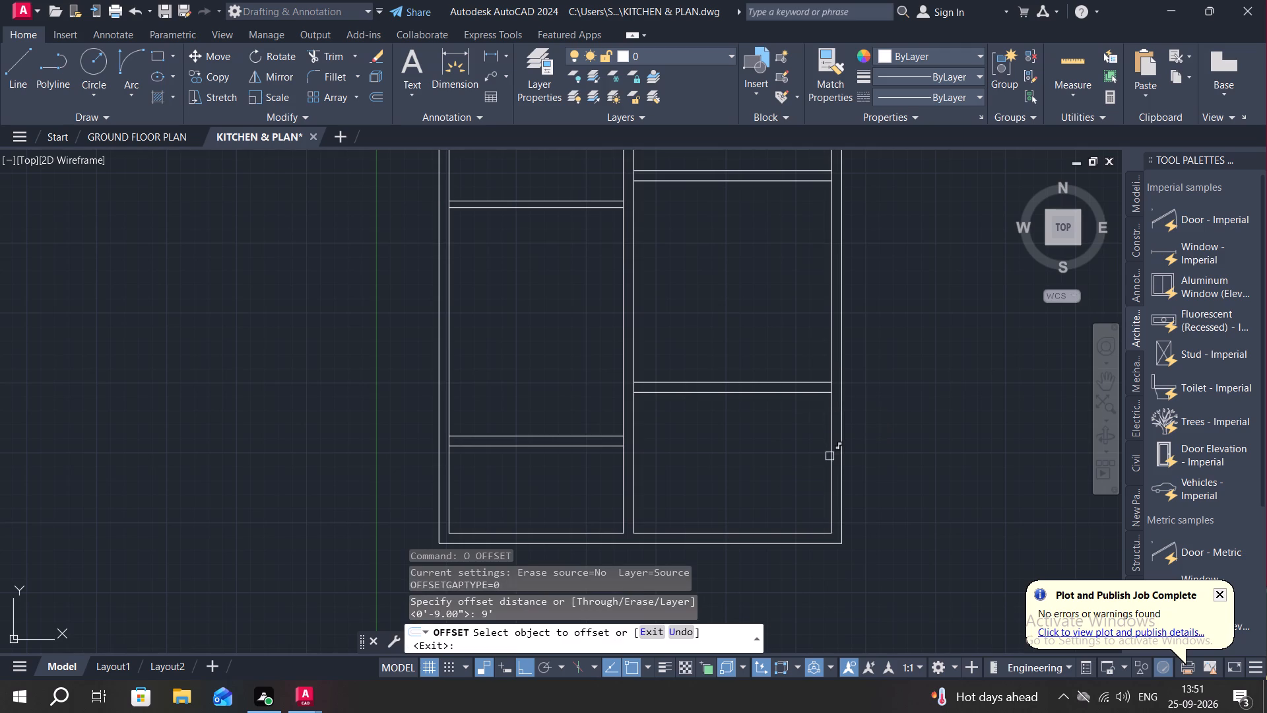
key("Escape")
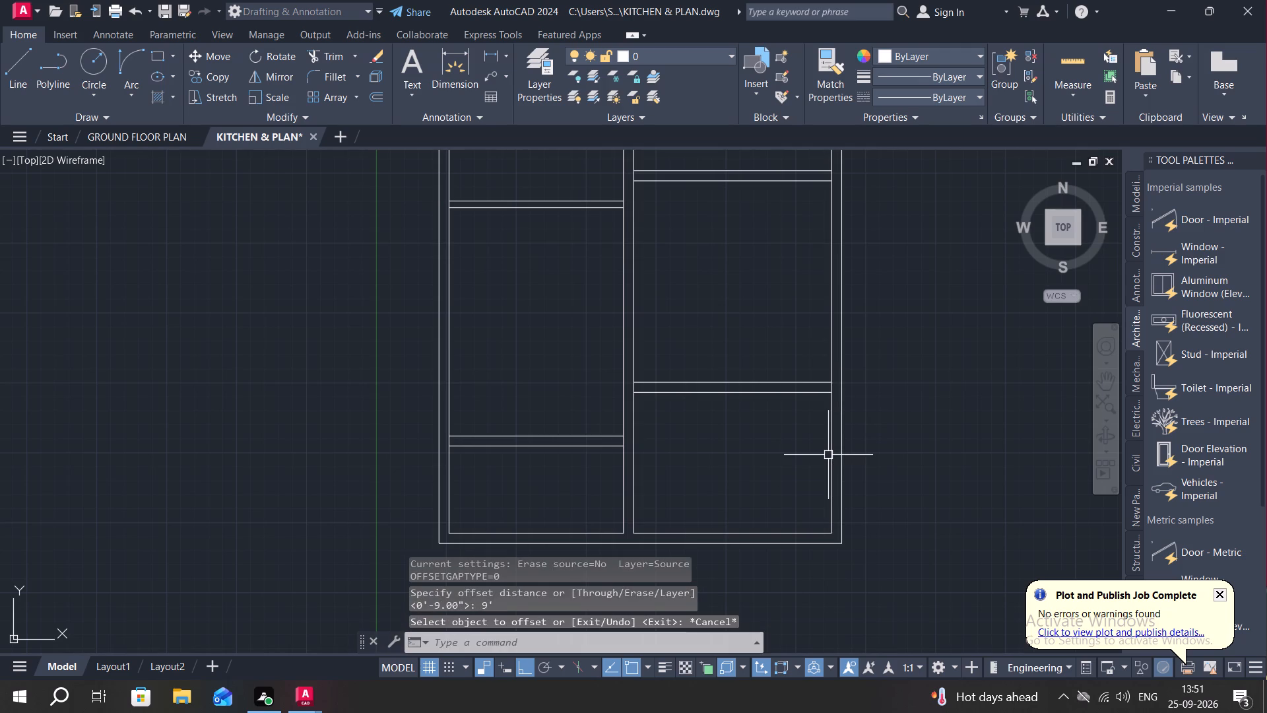
Trim the right outer wall's inner line between the two lines of the right-hand side's third cross wall.
type("TR")
key("space")
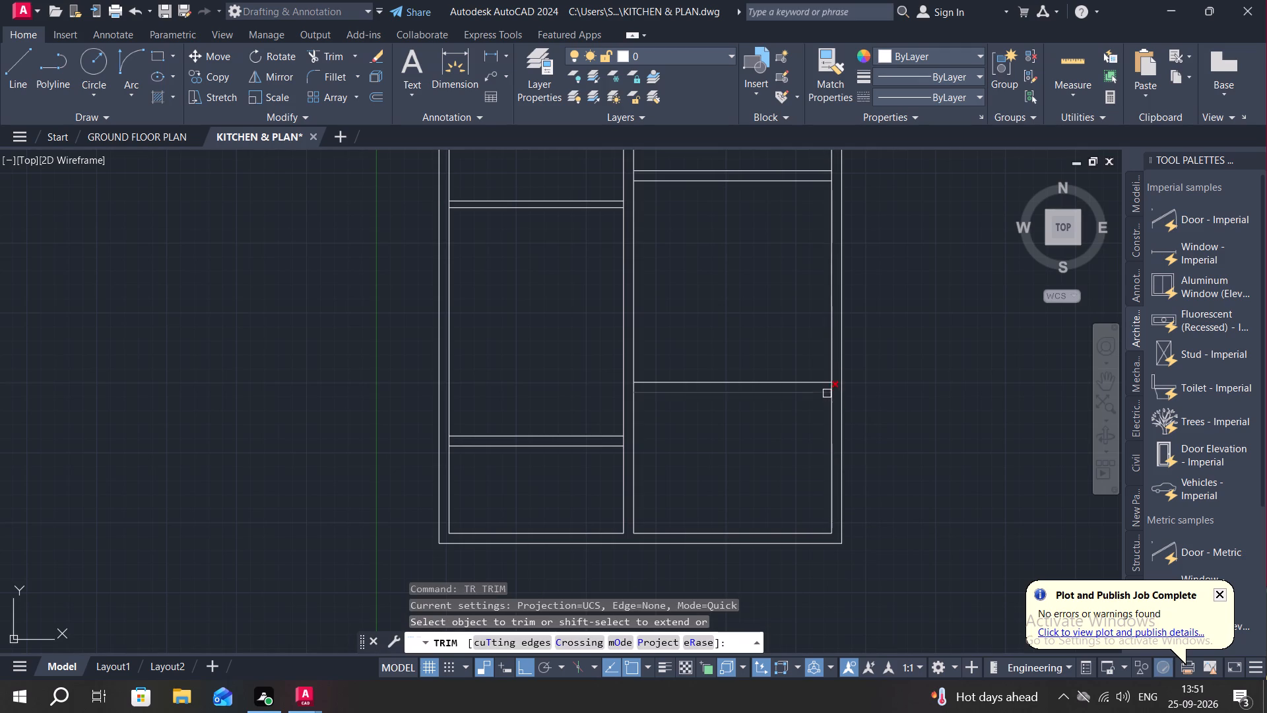
left_click(832, 386)
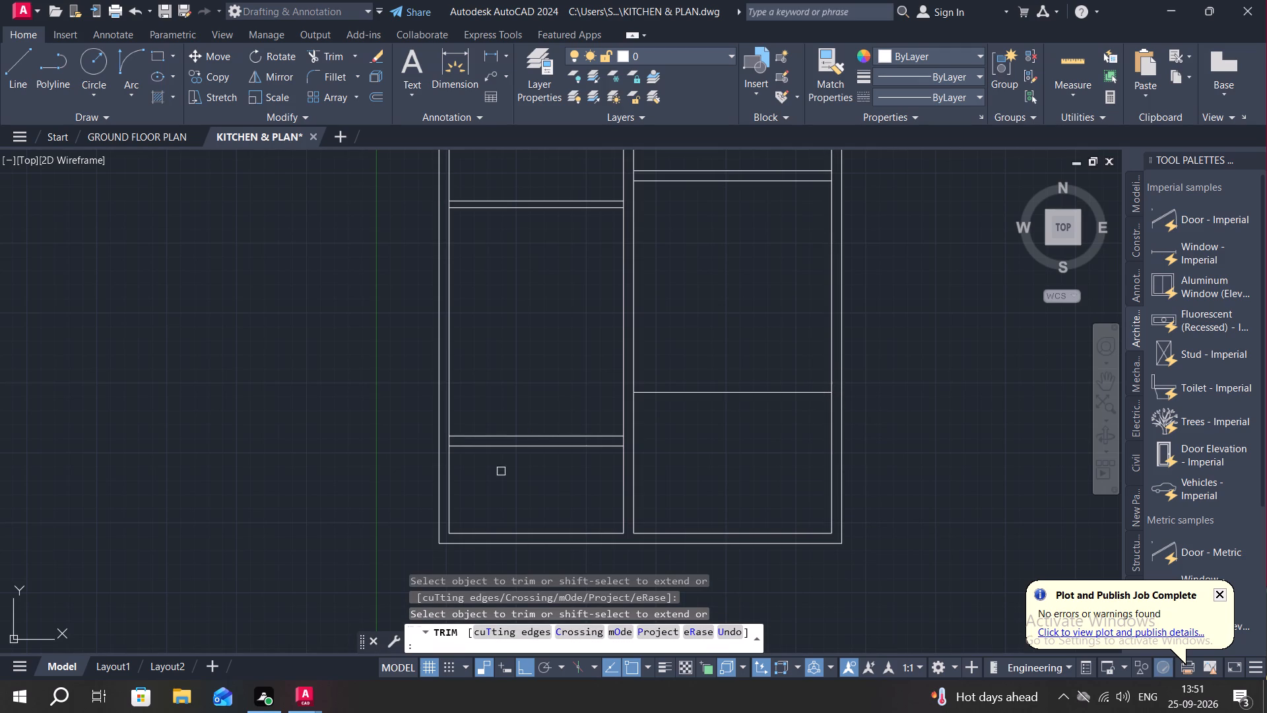
key("ctrl+z")
scroll(806, 368, "up", 2)
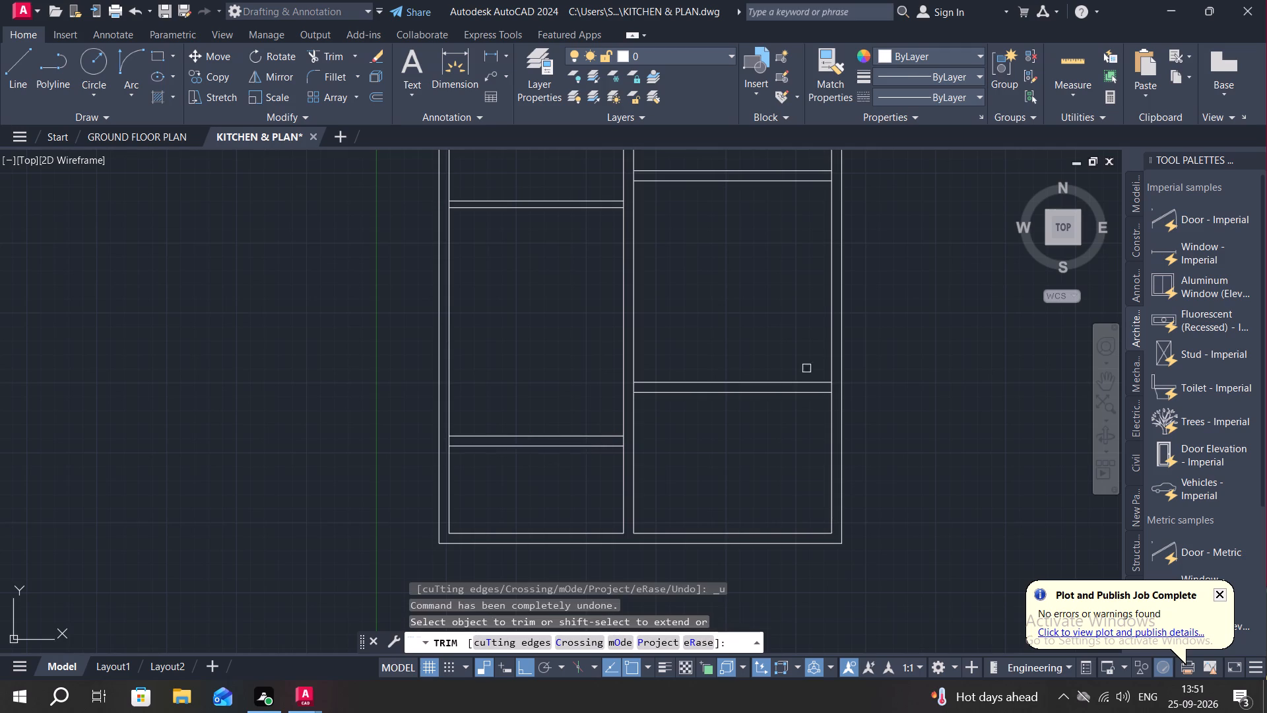
scroll(806, 368, "up", 1)
left_click(905, 453)
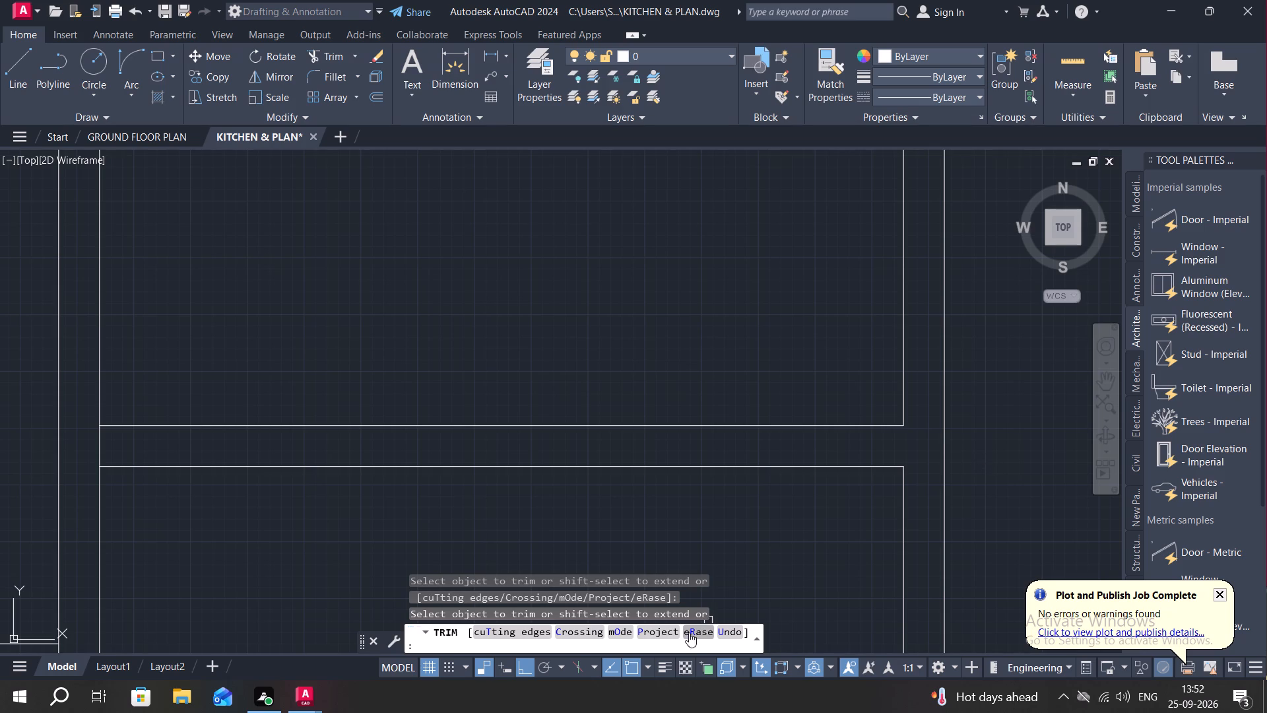
Trim the left outer wall's inner line between the two lines of the lowest left-hand cross wall.
middle_click_drag(748, 343, 754, 259)
scroll(498, 437, "down", 4)
scroll(422, 455, "up", 1)
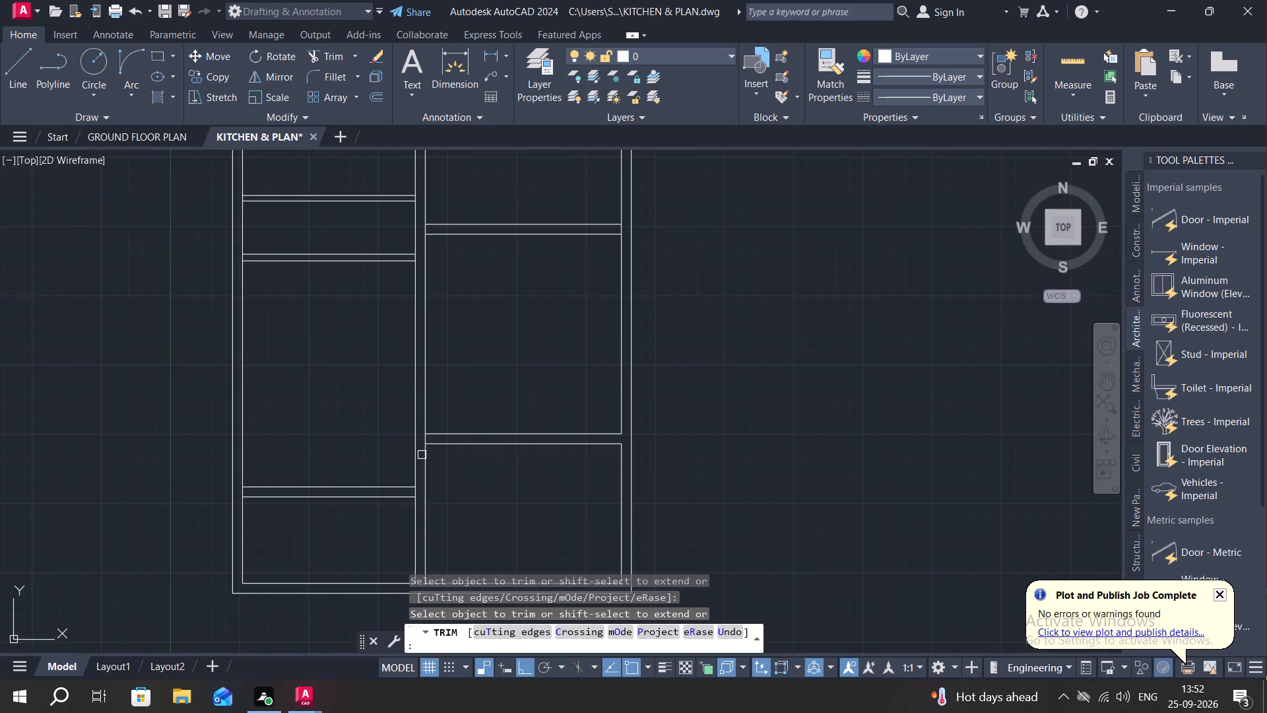
middle_click_drag(449, 461, 507, 395)
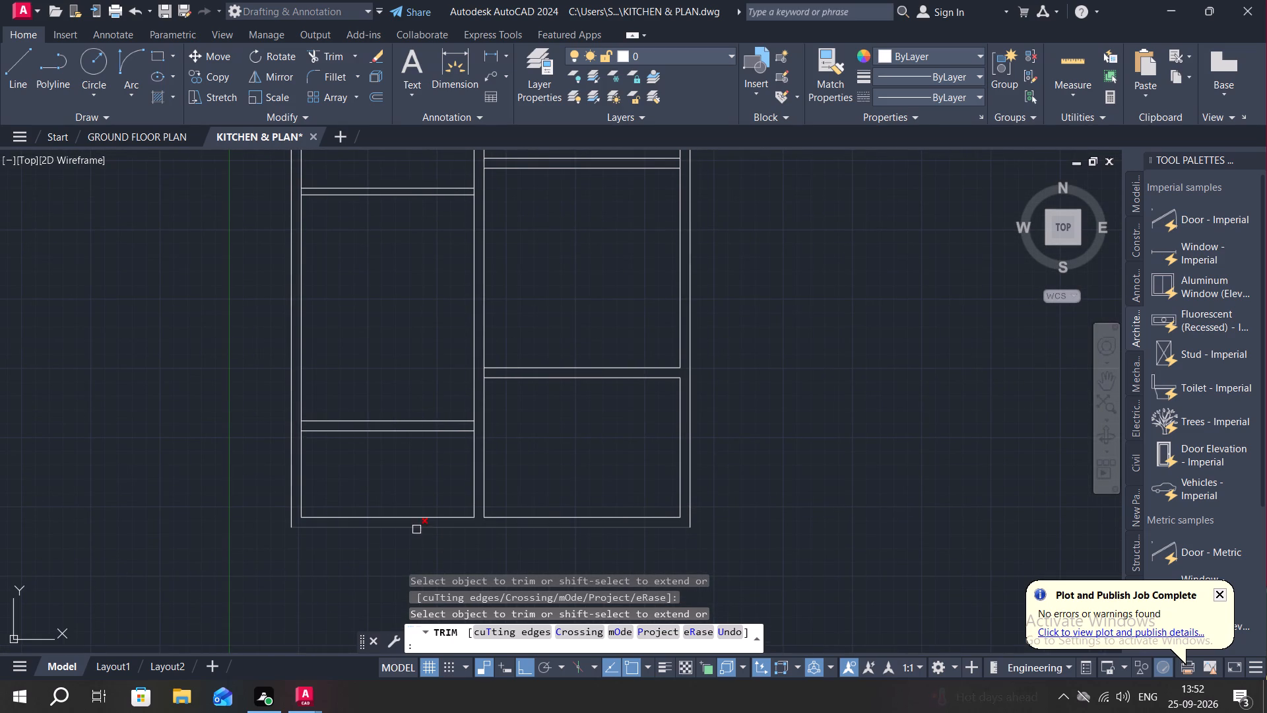
scroll(304, 421, "up", 2)
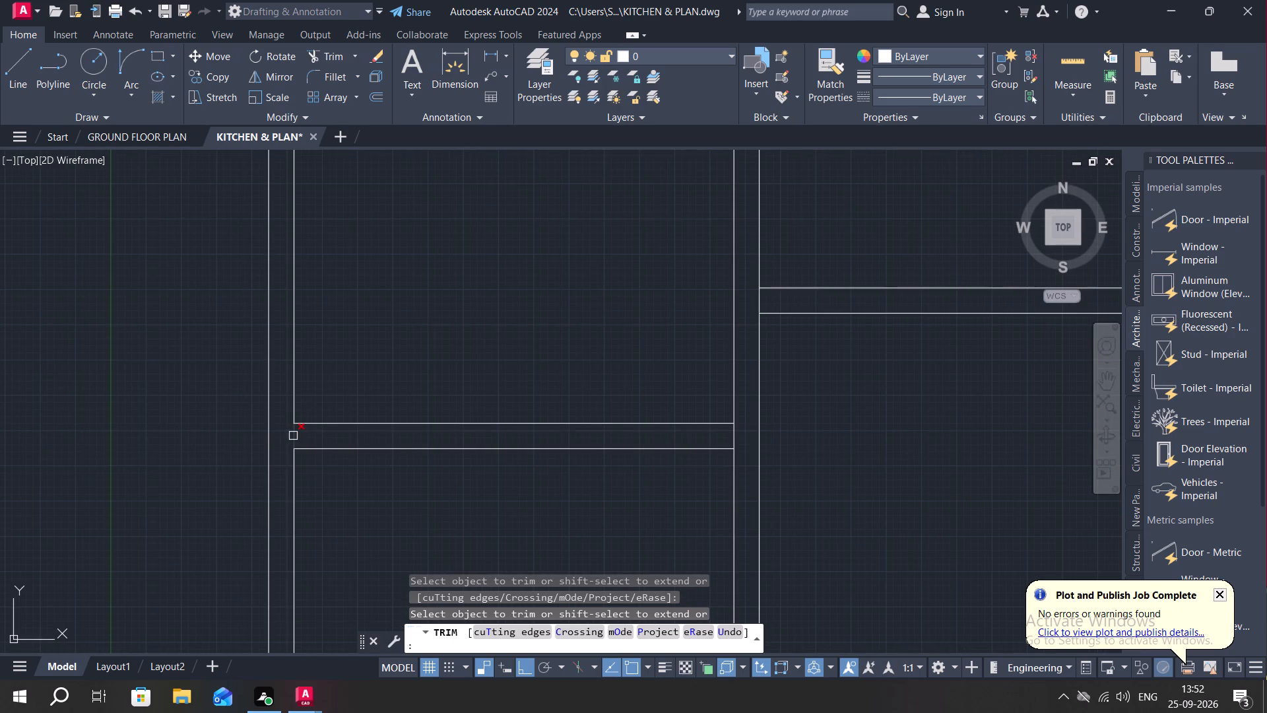
left_click(294, 436)
scroll(436, 487, "down", 1)
middle_click_drag(439, 487, 503, 376)
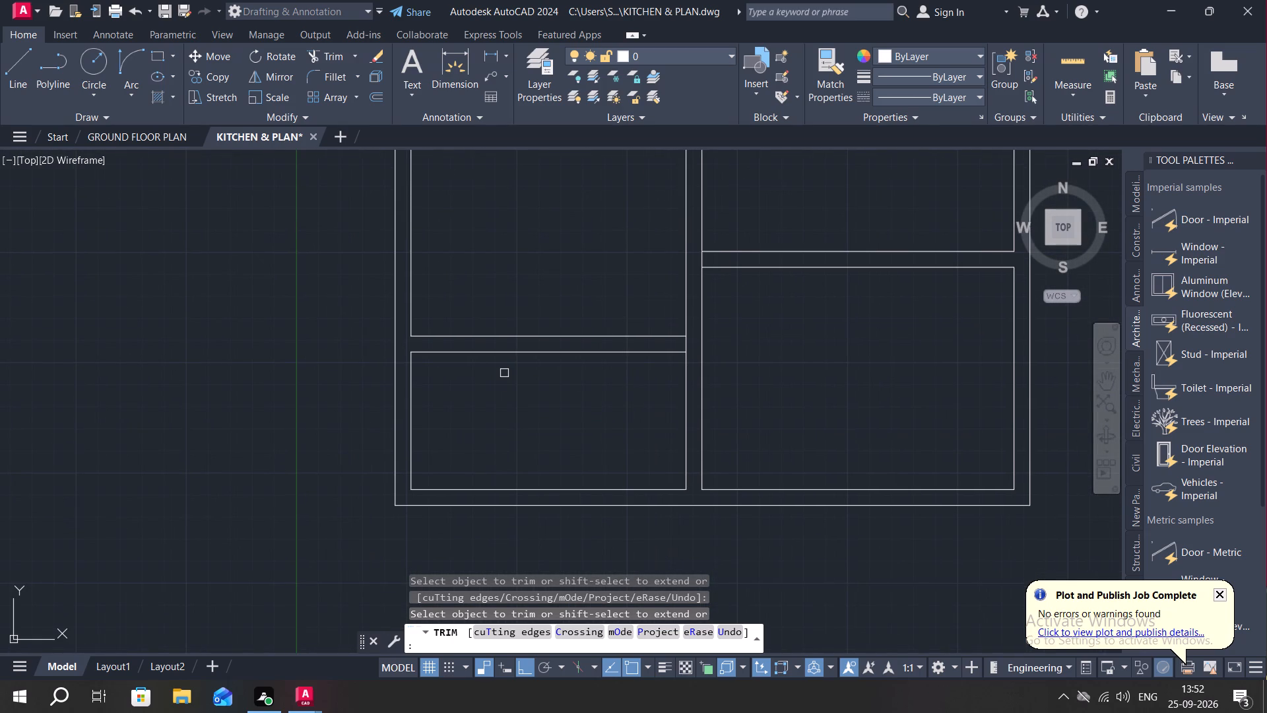
key("Escape")
Offset the left wall's inner line in the bottom-left room 11' to the right.
key("o")
key("space")
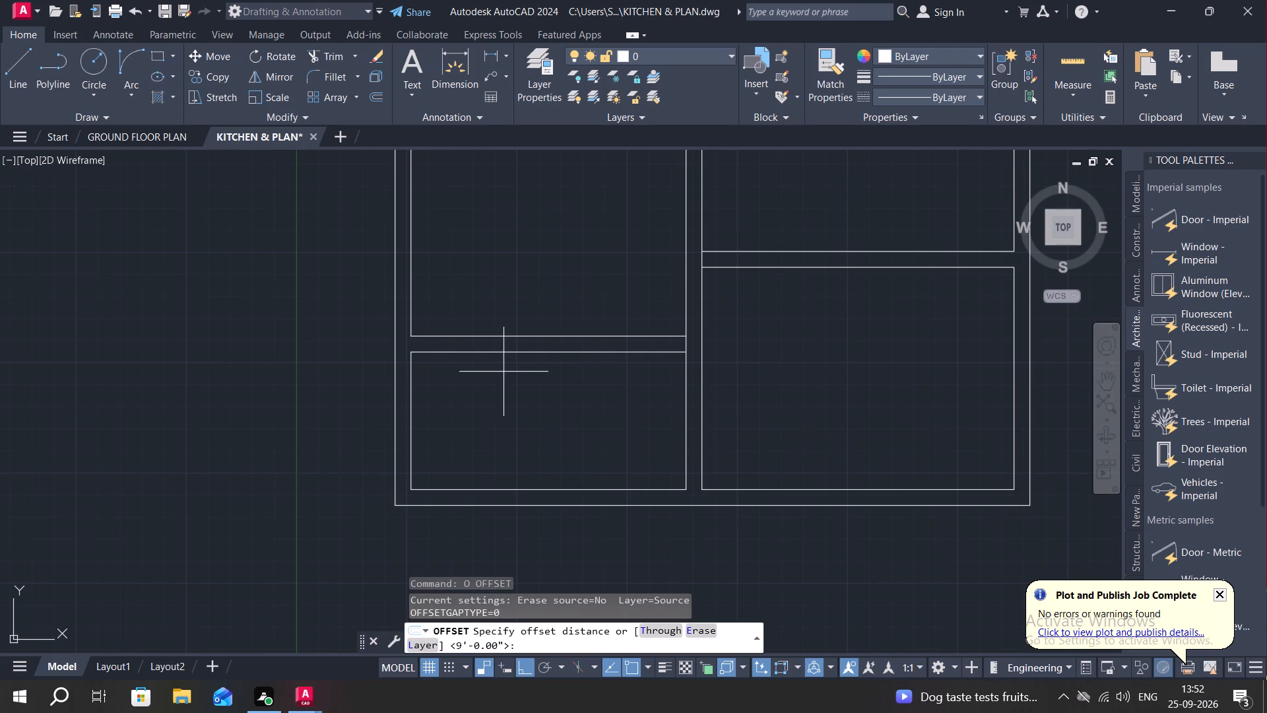
type("11")
key("apostrophe")
key("space")
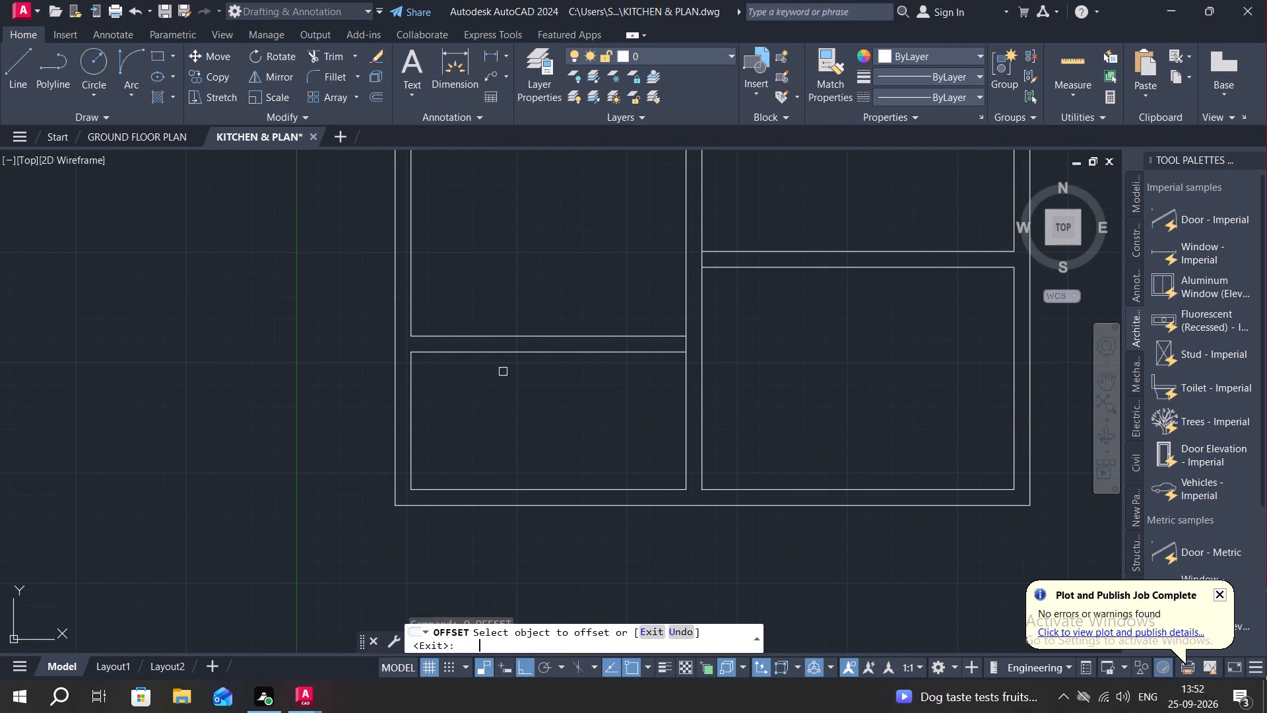
left_click(414, 425)
left_click(522, 421)
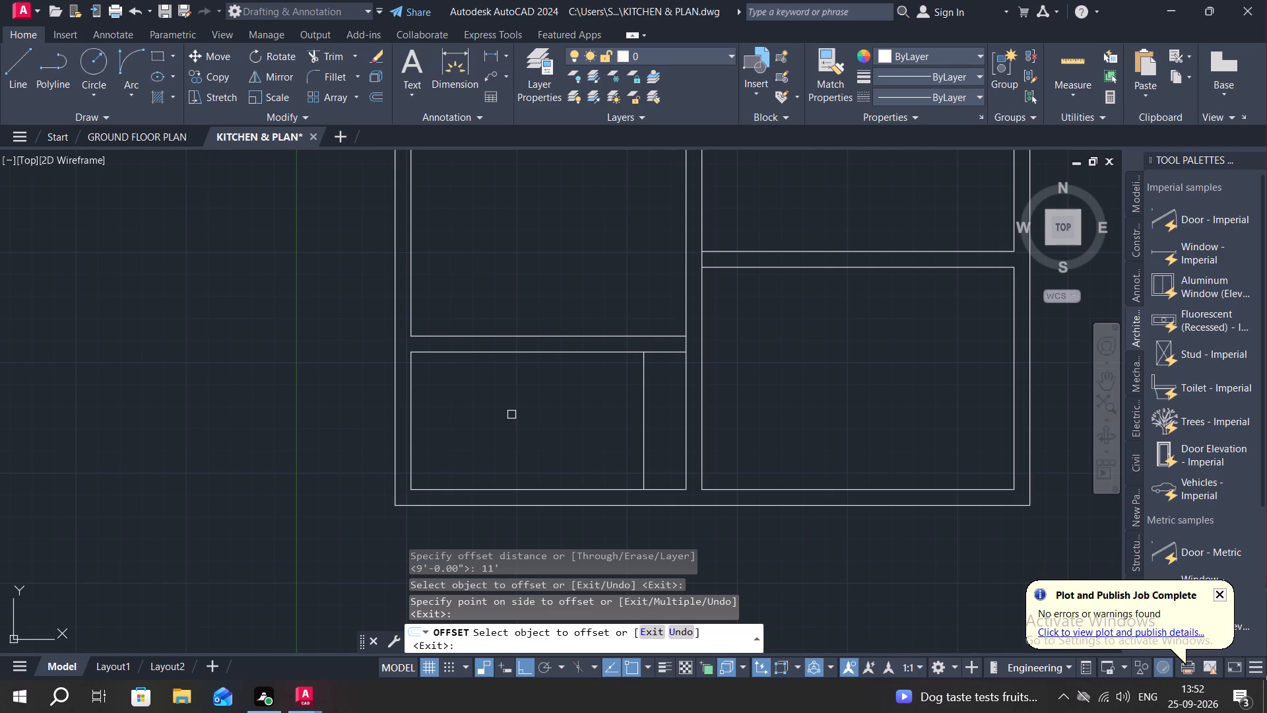
key("Escape")
Offset the right wall's inner line in the bottom-right room 9' to the left.
type("O")
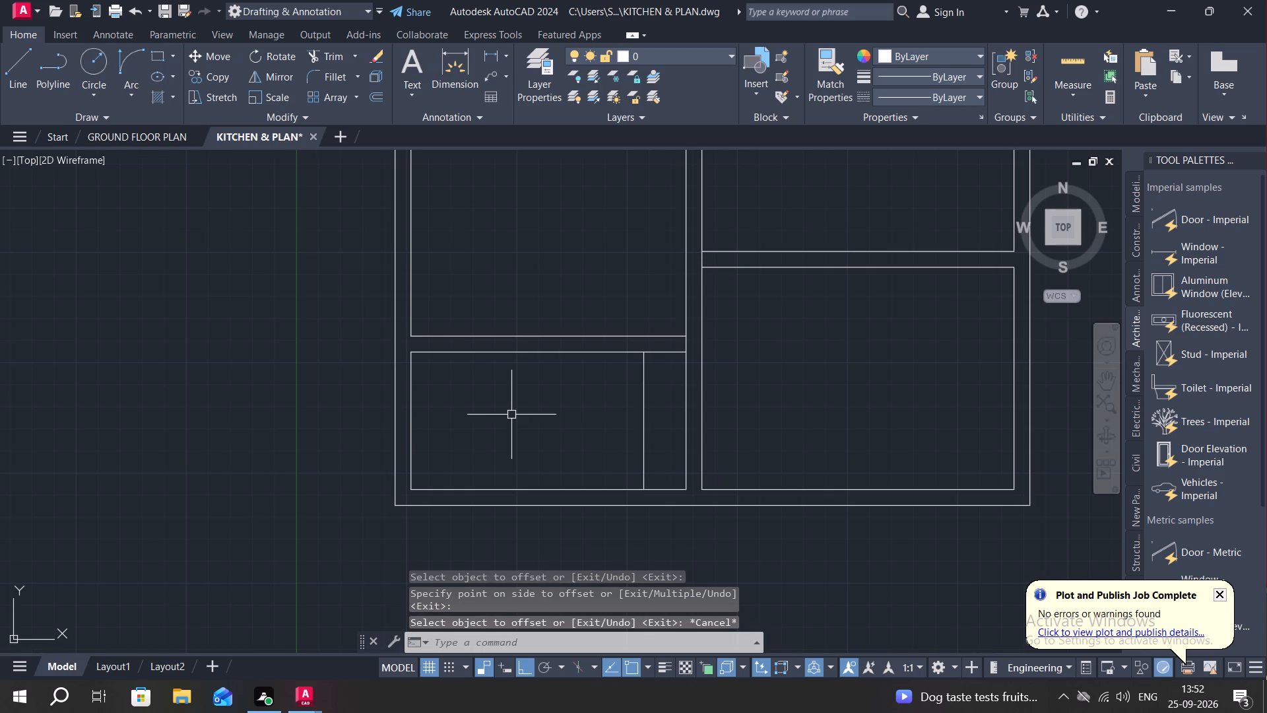
key("space")
key("apostrophe")
key("Return")
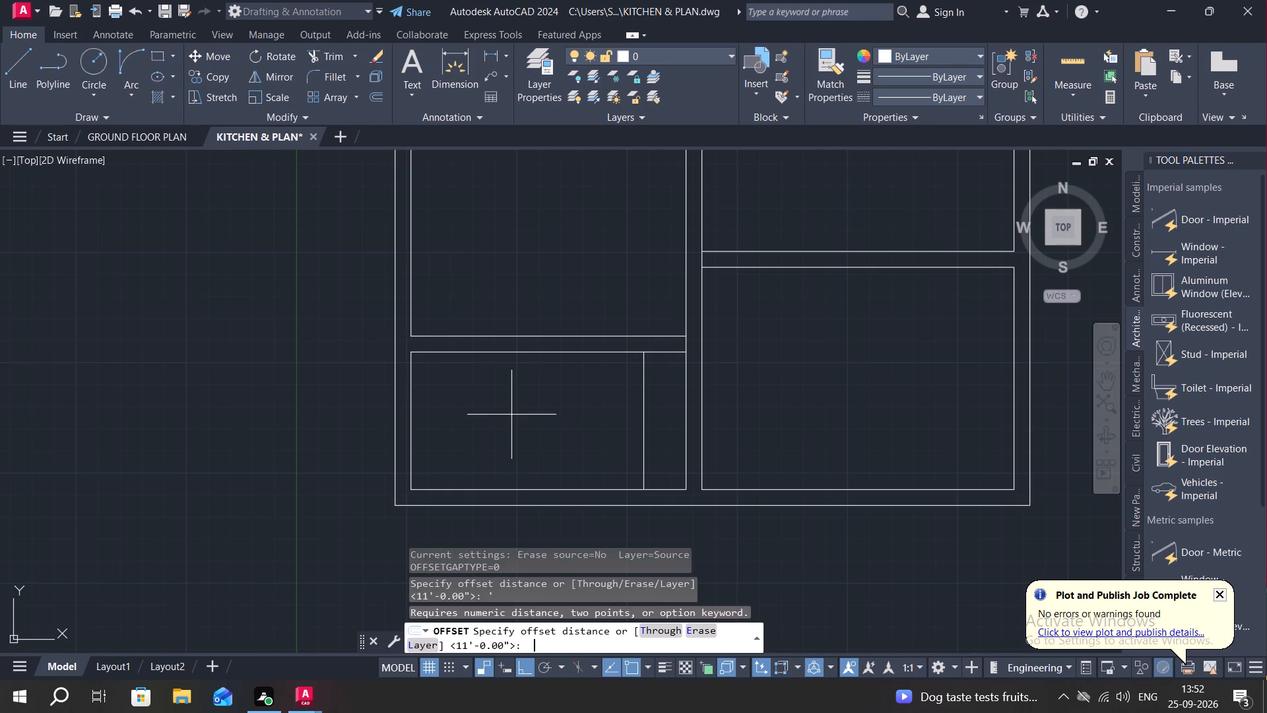
key("p")
key("BackSpace")
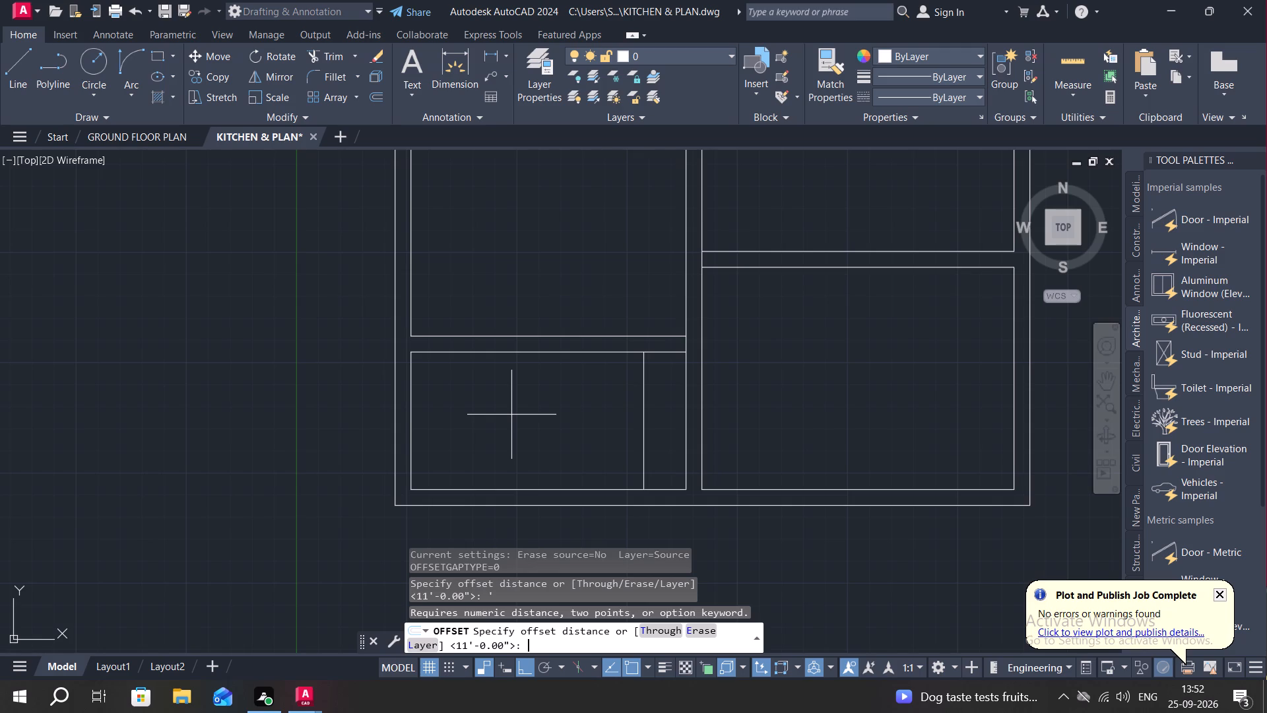
type("9'")
key("Return")
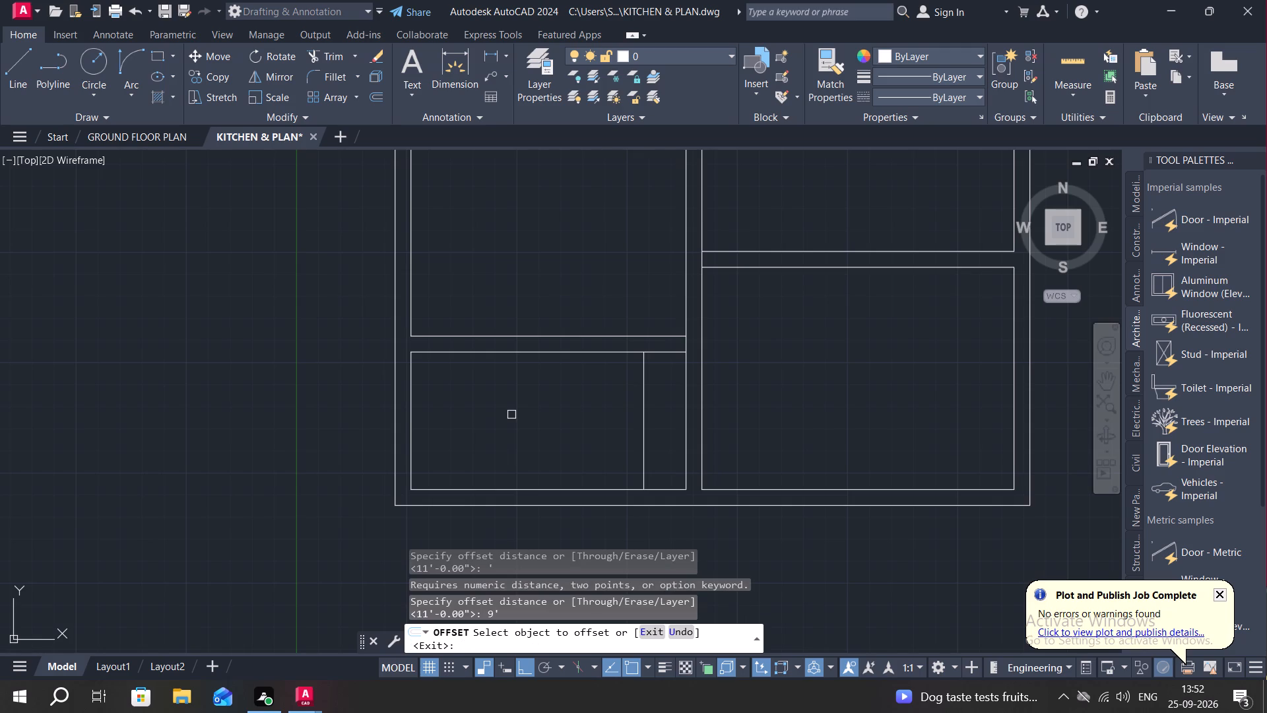
left_click(1013, 380)
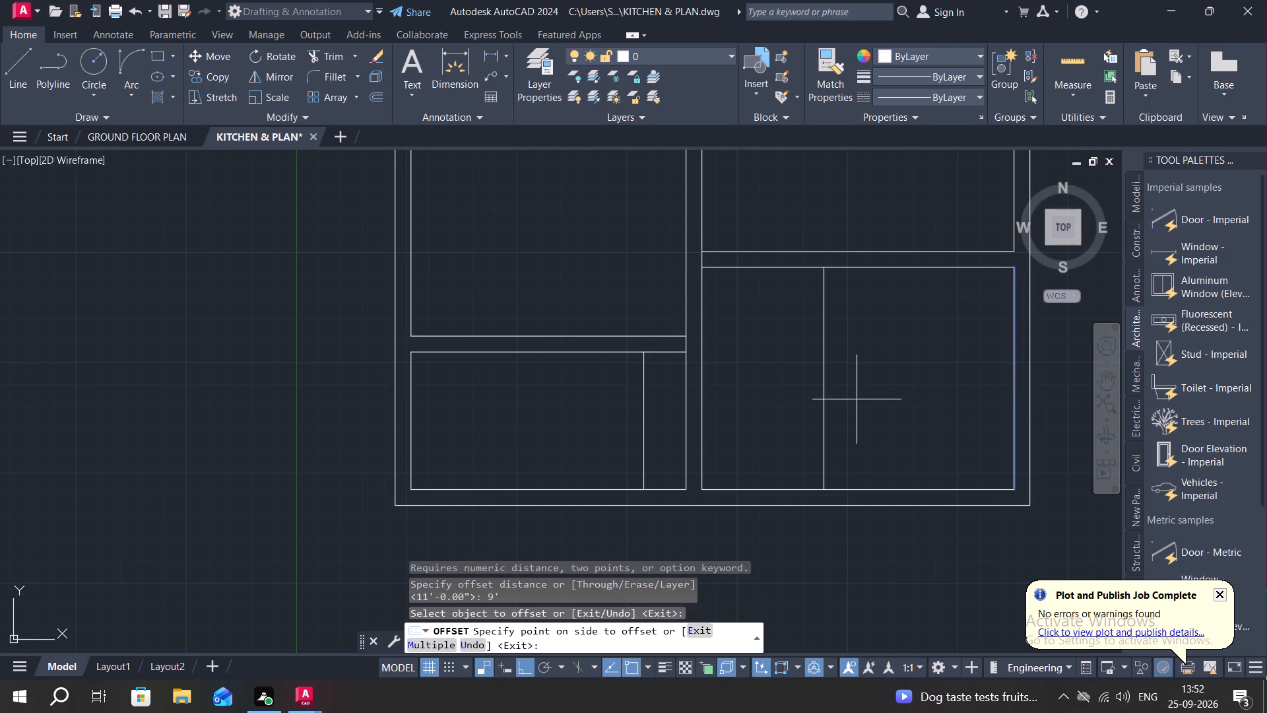
left_click(803, 405)
key("Escape")
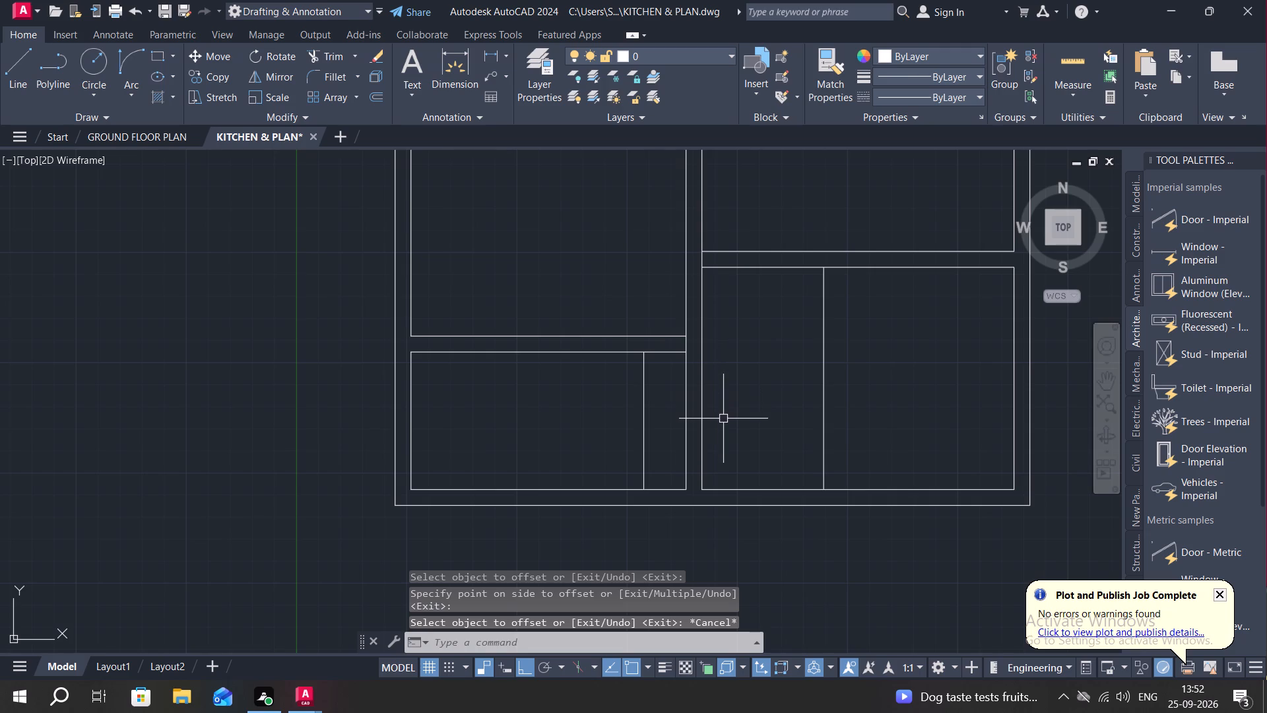
Extend the bottom-left room's new vertical line down to the outer wall line and up to the cross wall's upper line.
type("EX")
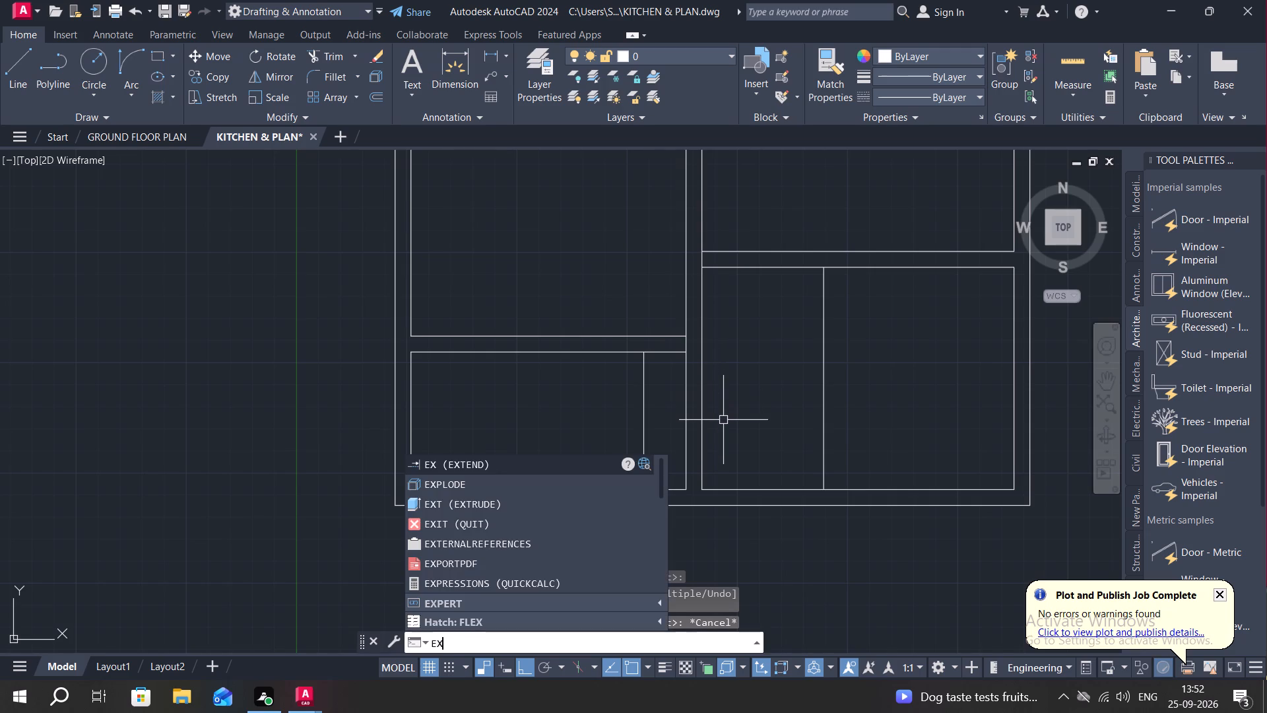
key("Escape")
type("EX")
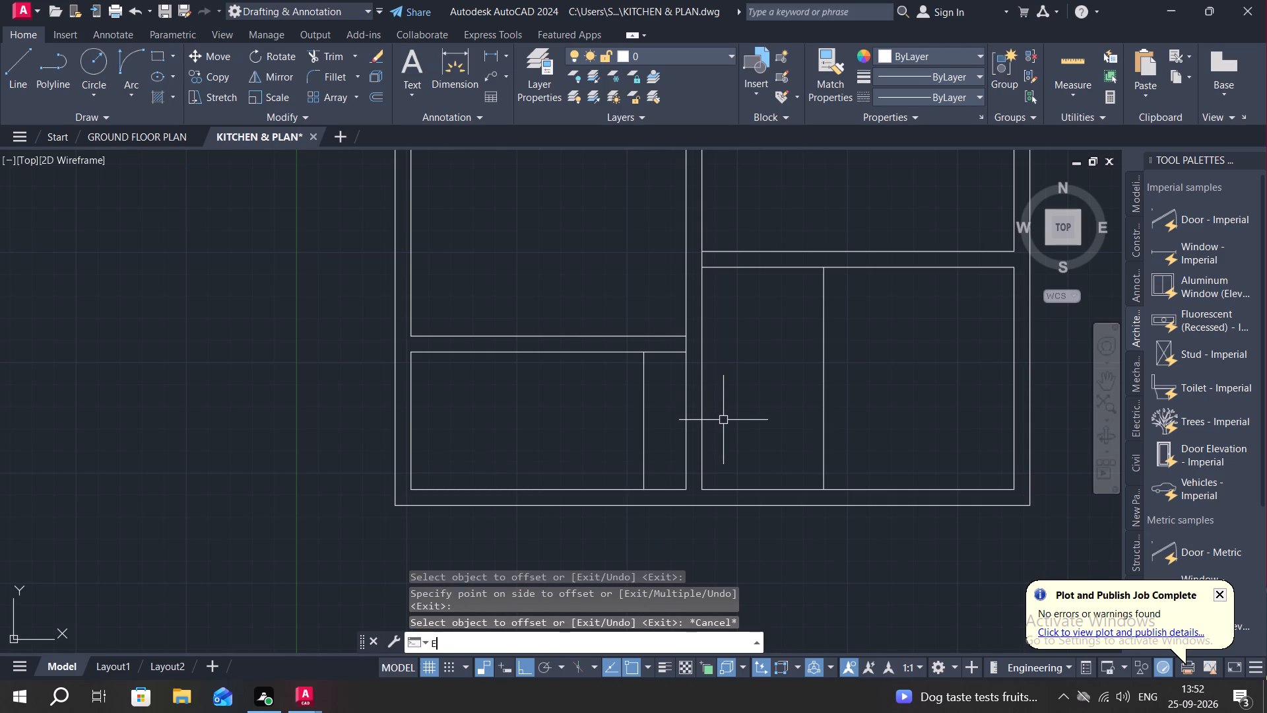
key("space")
left_click(642, 431)
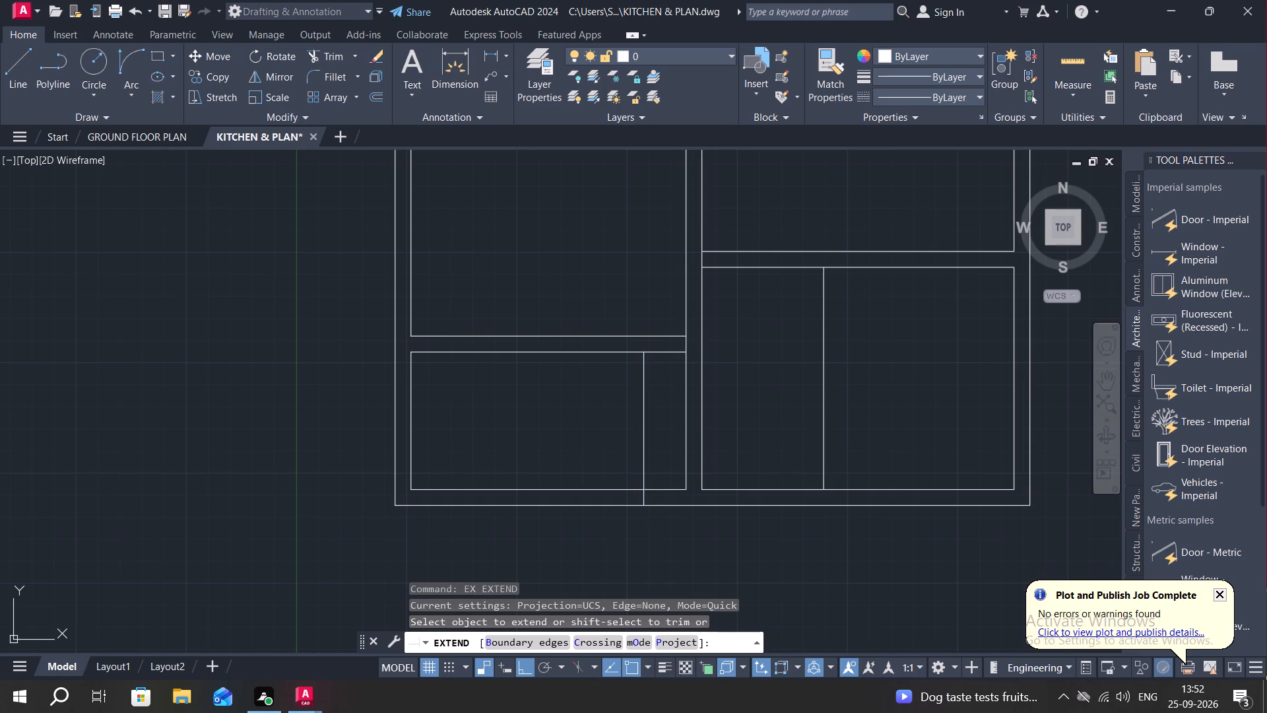
left_click(643, 388)
key("Escape")
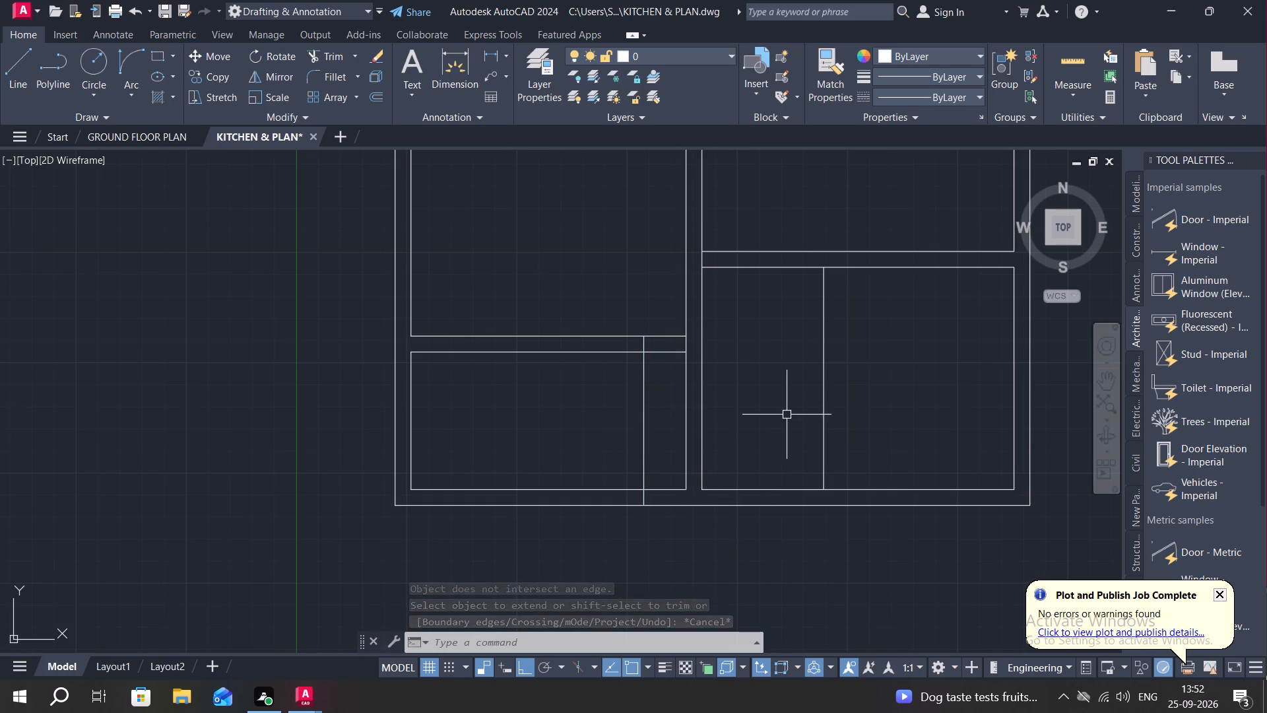
Extend the bottom-right room's vertical line up to the cross wall's upper line and down to the outer wall line.
key("r")
key("Escape")
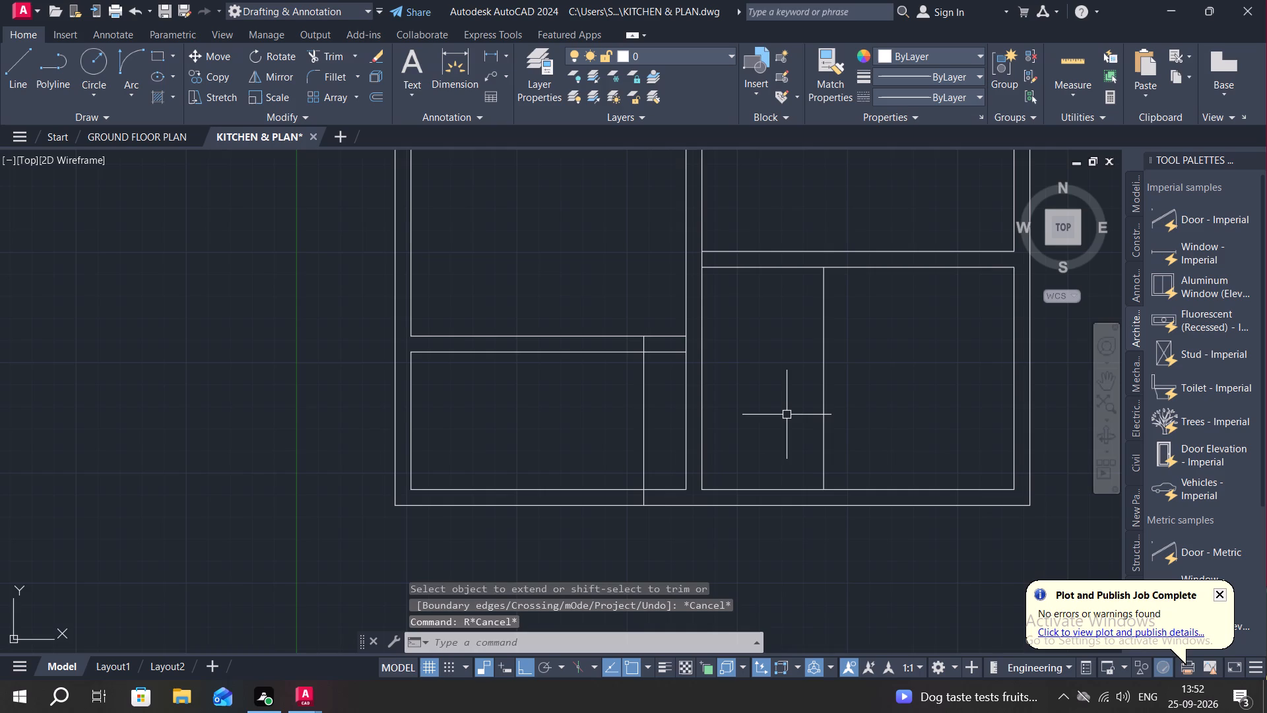
key("x")
key("Escape")
type("EX")
key("space")
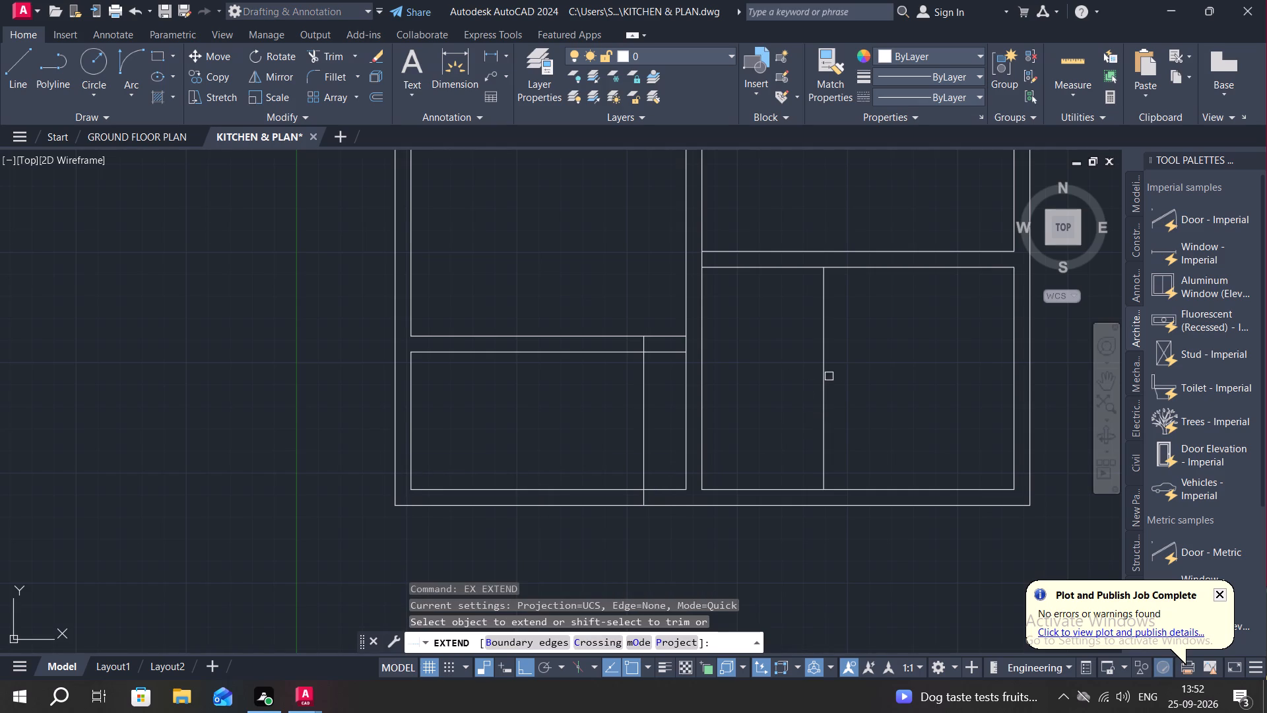
left_click(823, 376)
left_click(826, 451)
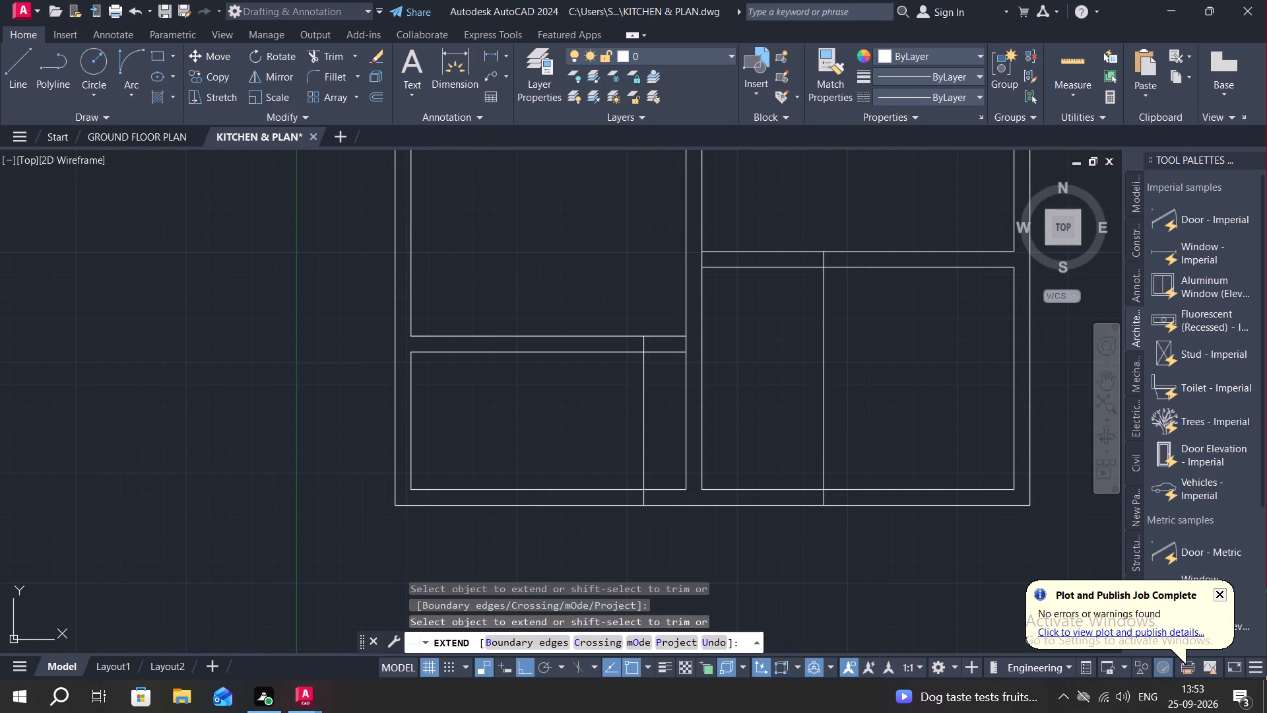
key("Escape")
Offset the bottom-right room's vertical line 9" to the left and the bottom-left room's vertical line 9" to the right.
key("o")
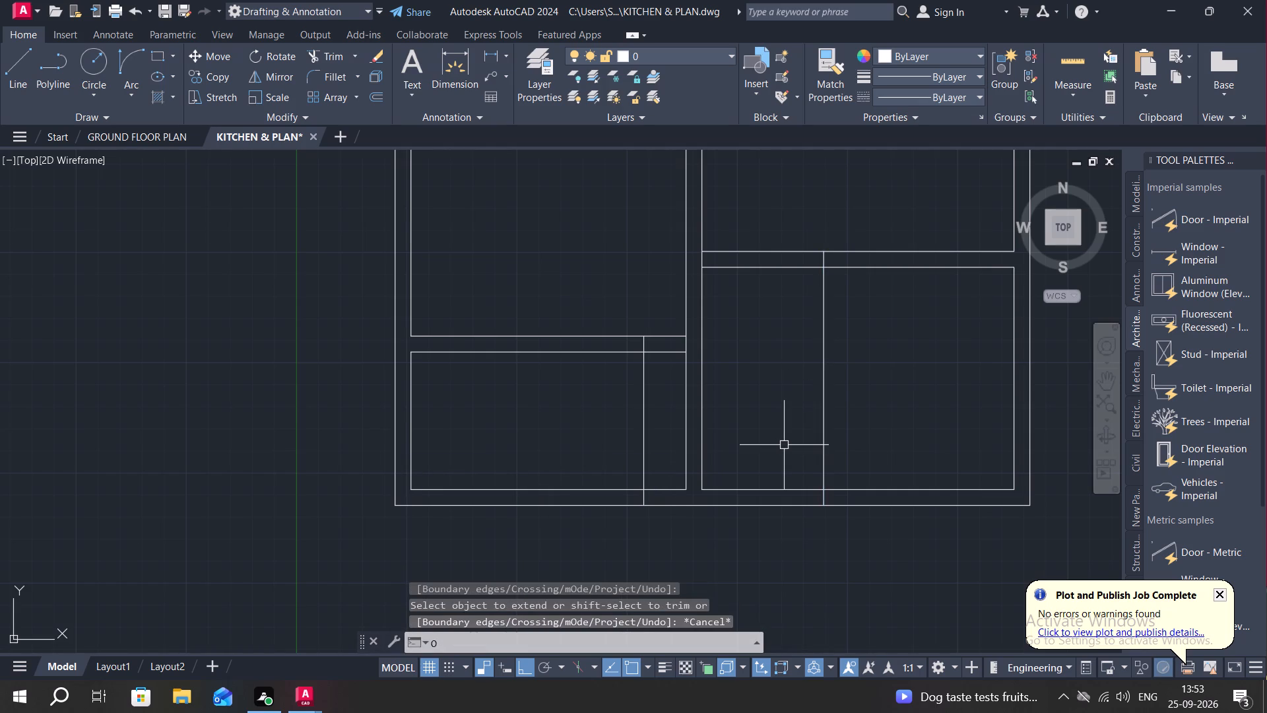
key("space")
type("9\"")
key("space")
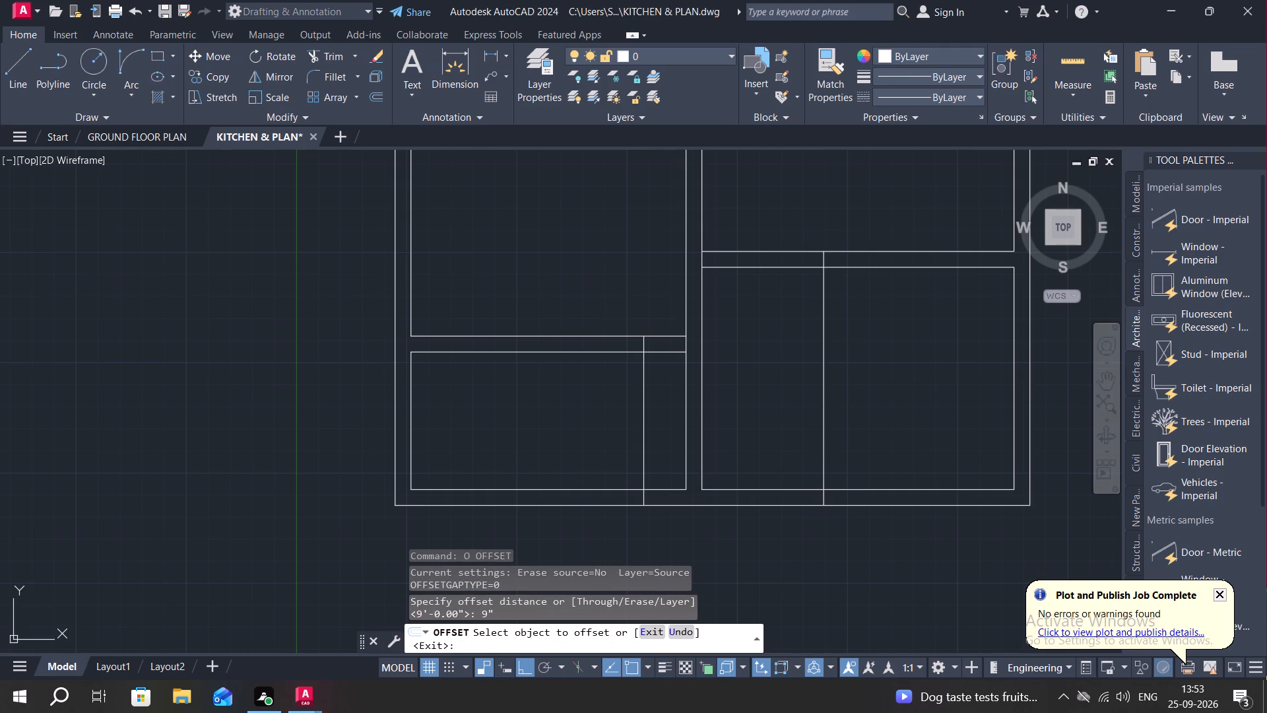
left_click(822, 451)
left_click(794, 450)
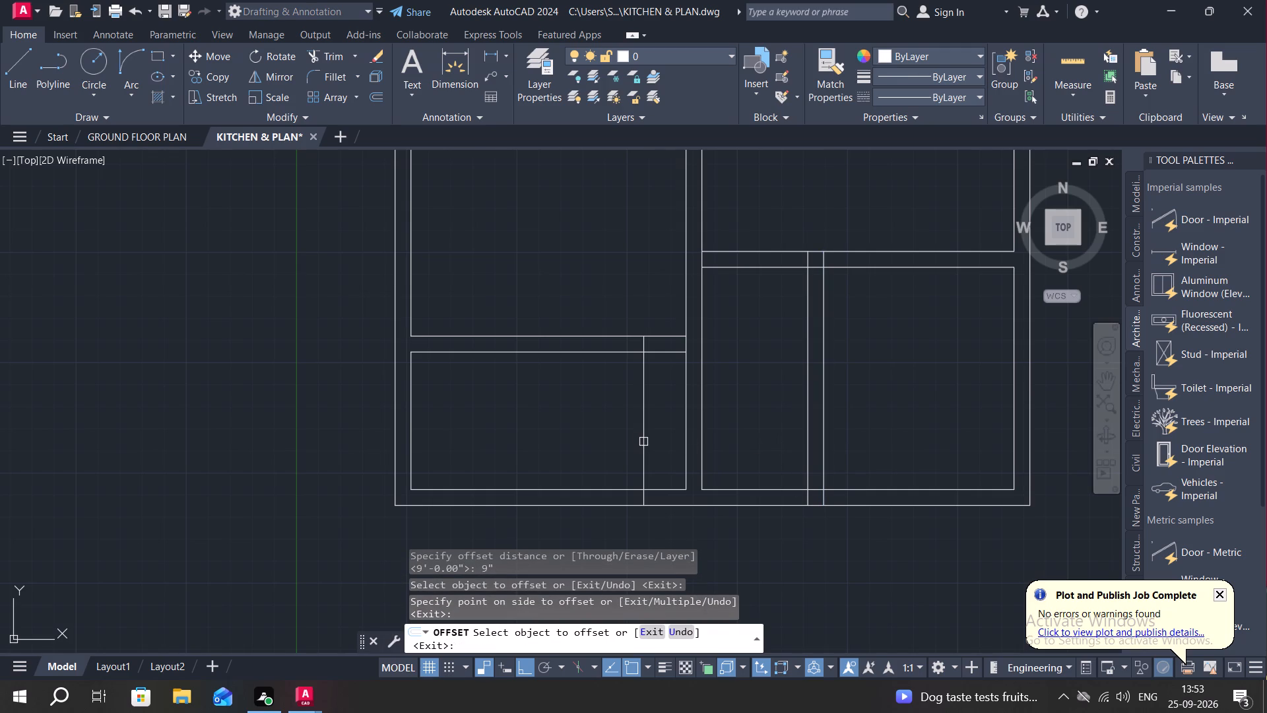
left_click(644, 442)
left_click(682, 446)
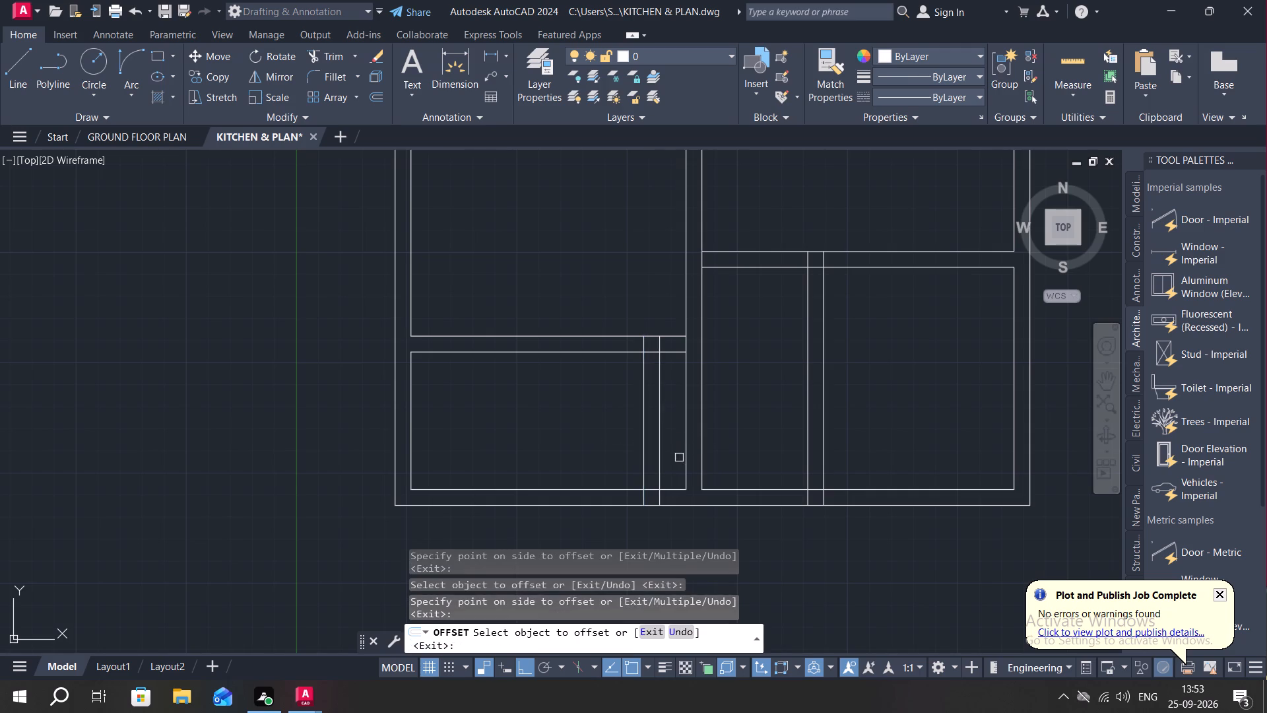
key("Escape")
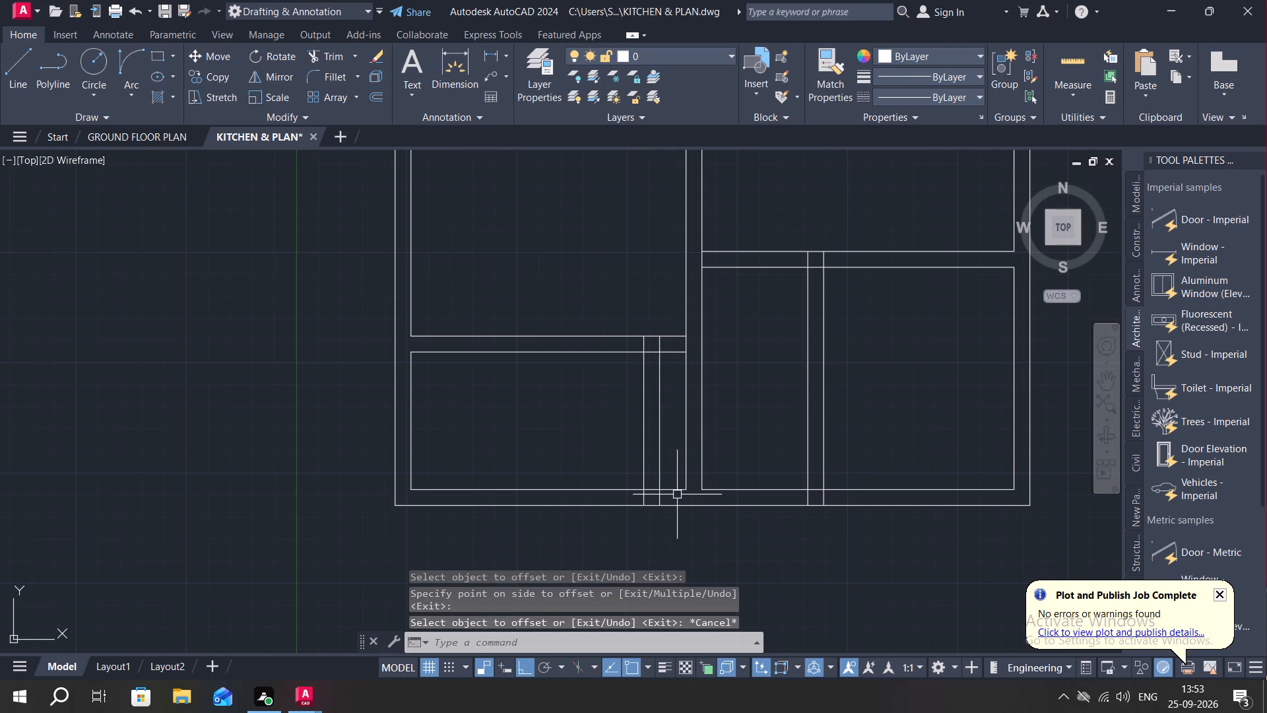
Extend the bottom-left room's bottom inner line across the central wall to its far line.
type("EX")
key("space")
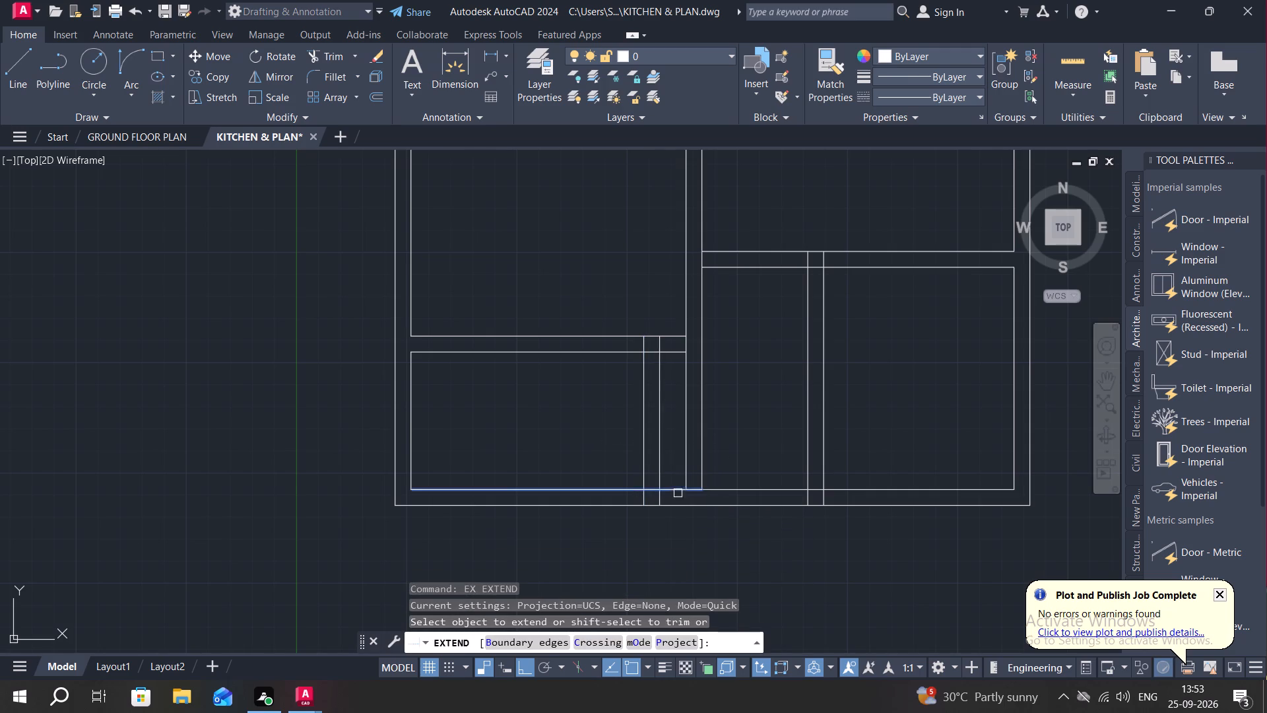
left_click(678, 491)
key("Escape")
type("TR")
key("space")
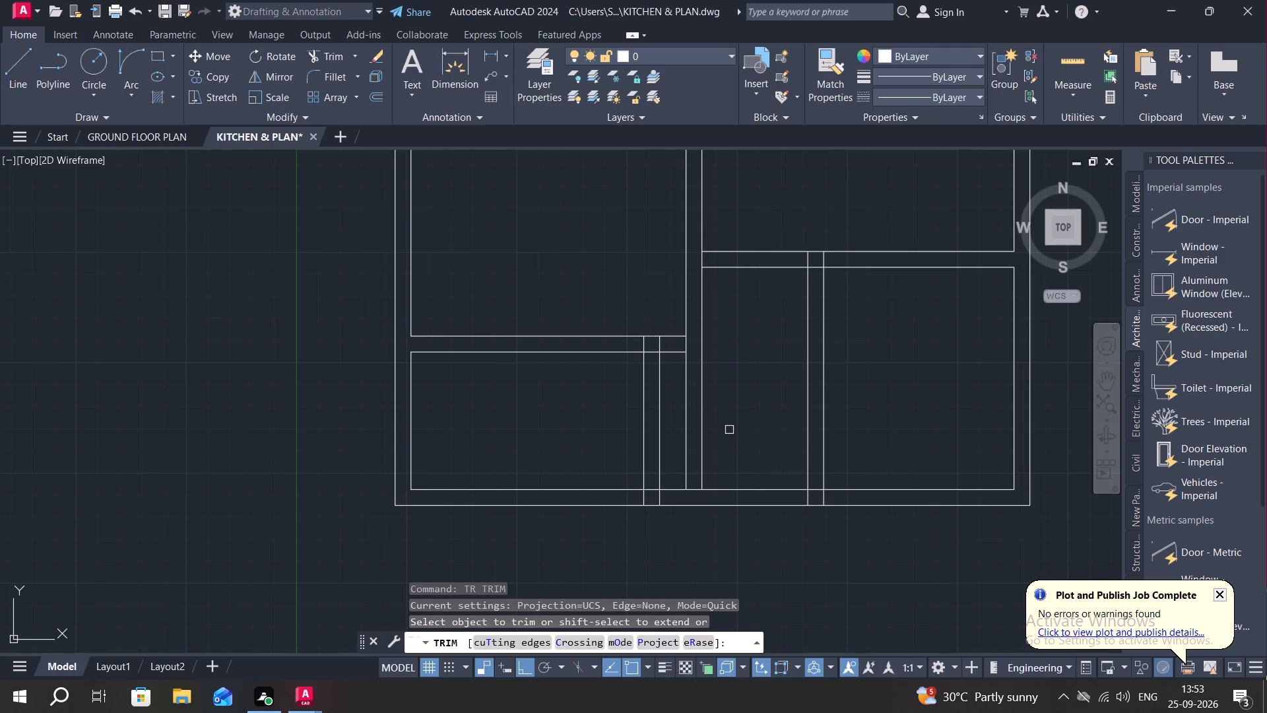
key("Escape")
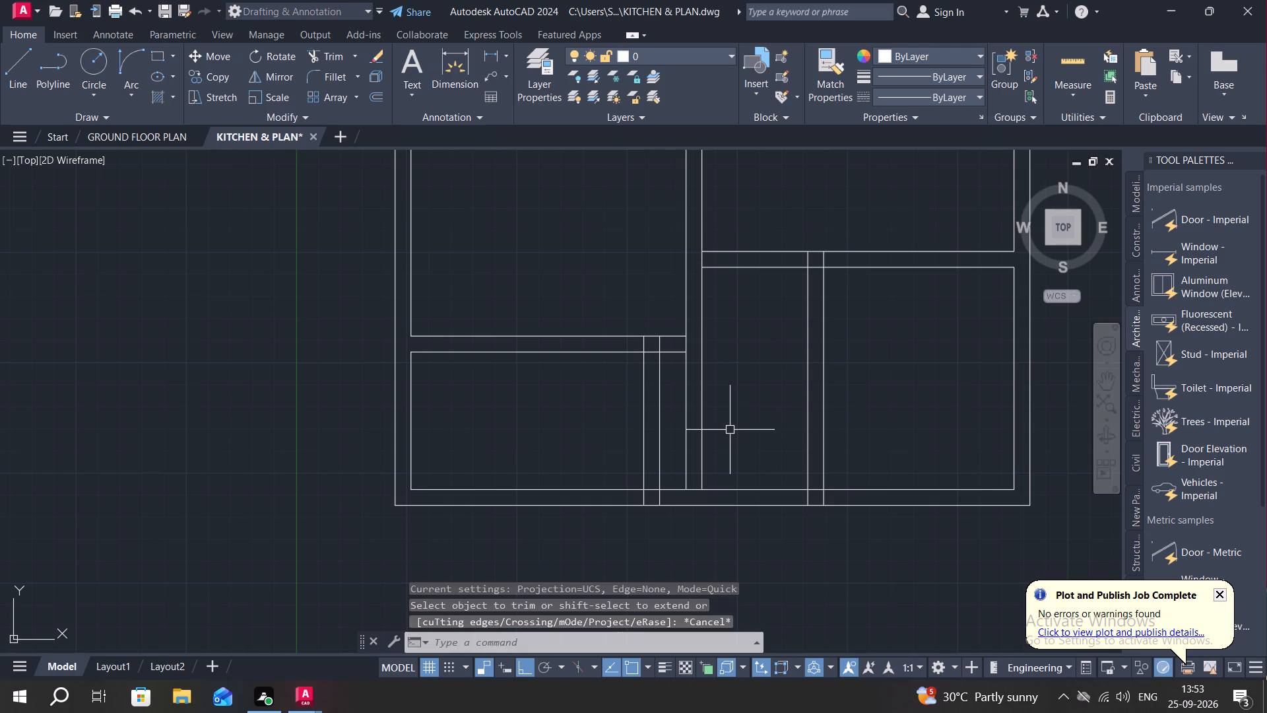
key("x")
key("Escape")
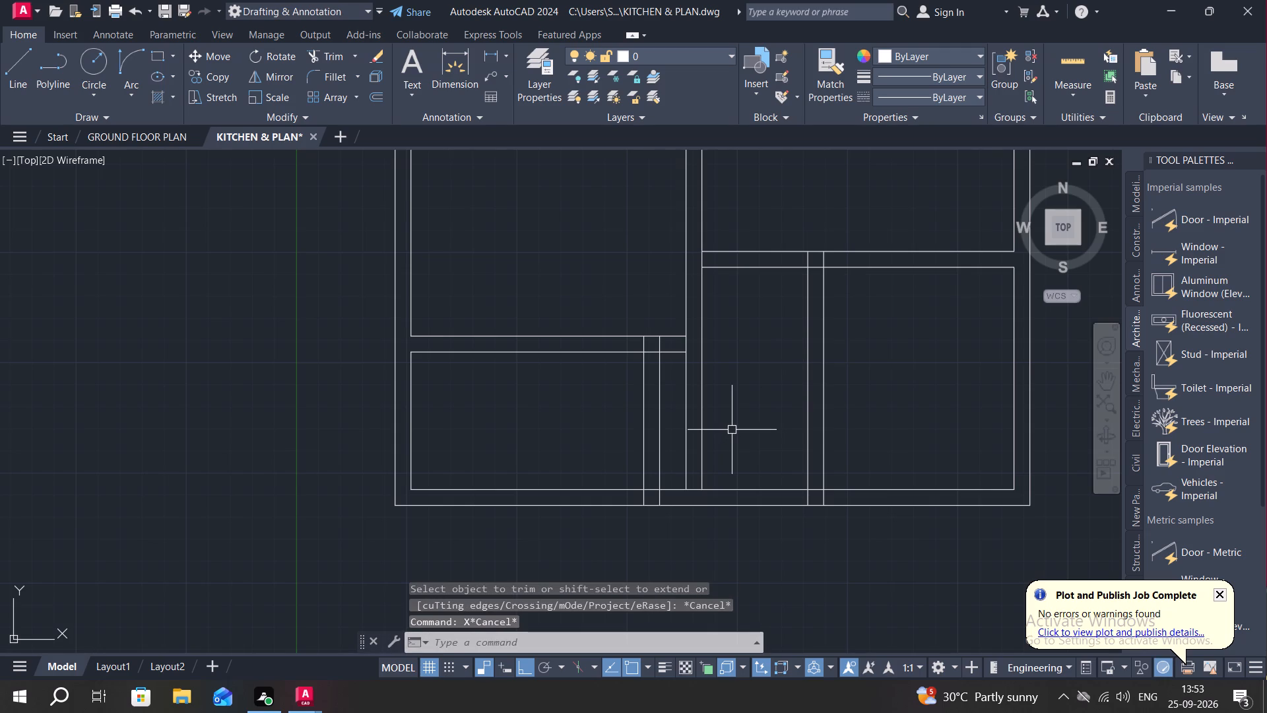
Extend the right-hand cross wall's upper line leftward to the central wall's left line.
type("EX")
key("space")
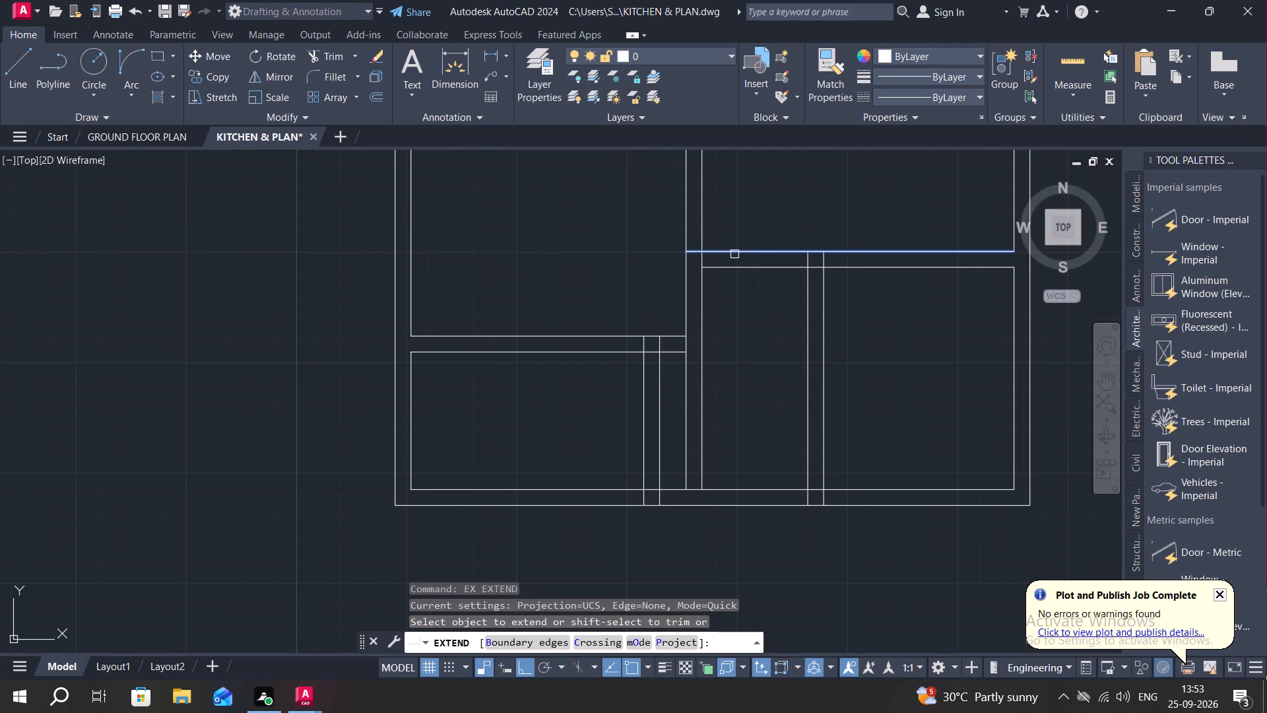
left_click(734, 254)
key("Escape")
Trim the central wall lines below the right-hand cross wall and the left cross wall's lines beyond the new partition.
type("TR")
key("space")
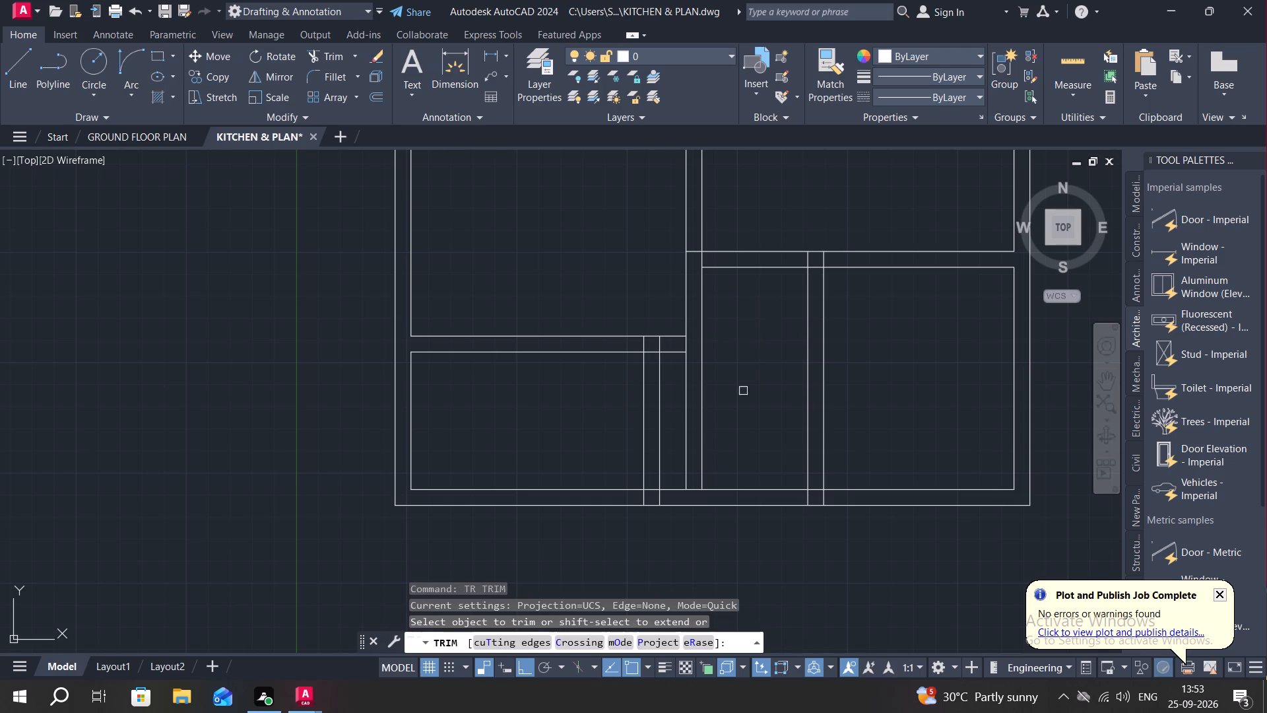
left_click(675, 435)
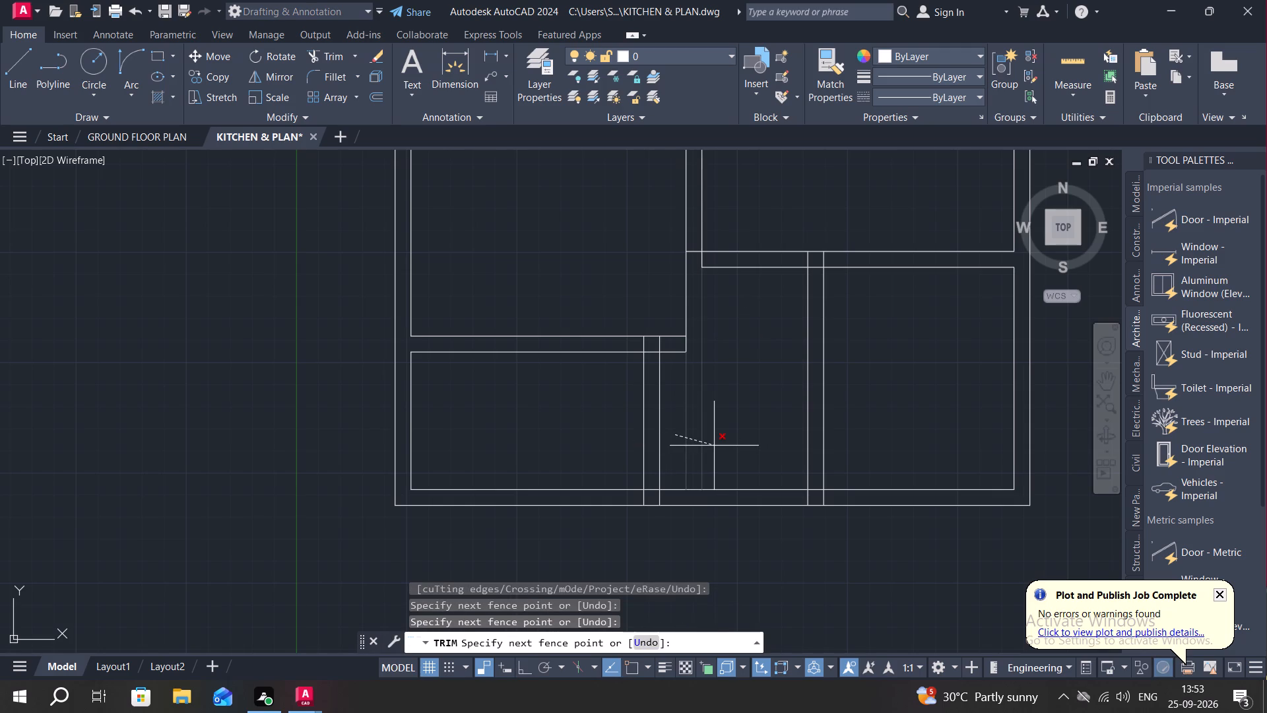
left_click(714, 446)
scroll(676, 331, "up", 1)
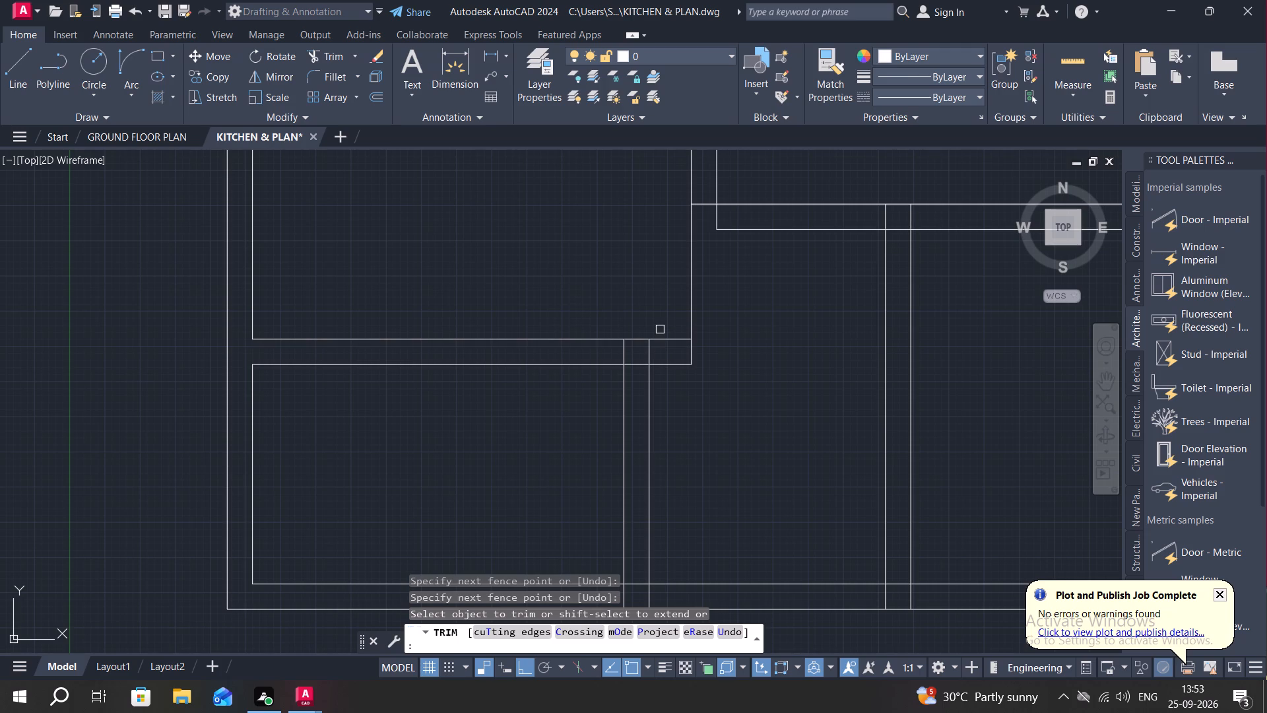
left_click(660, 329)
left_click(682, 376)
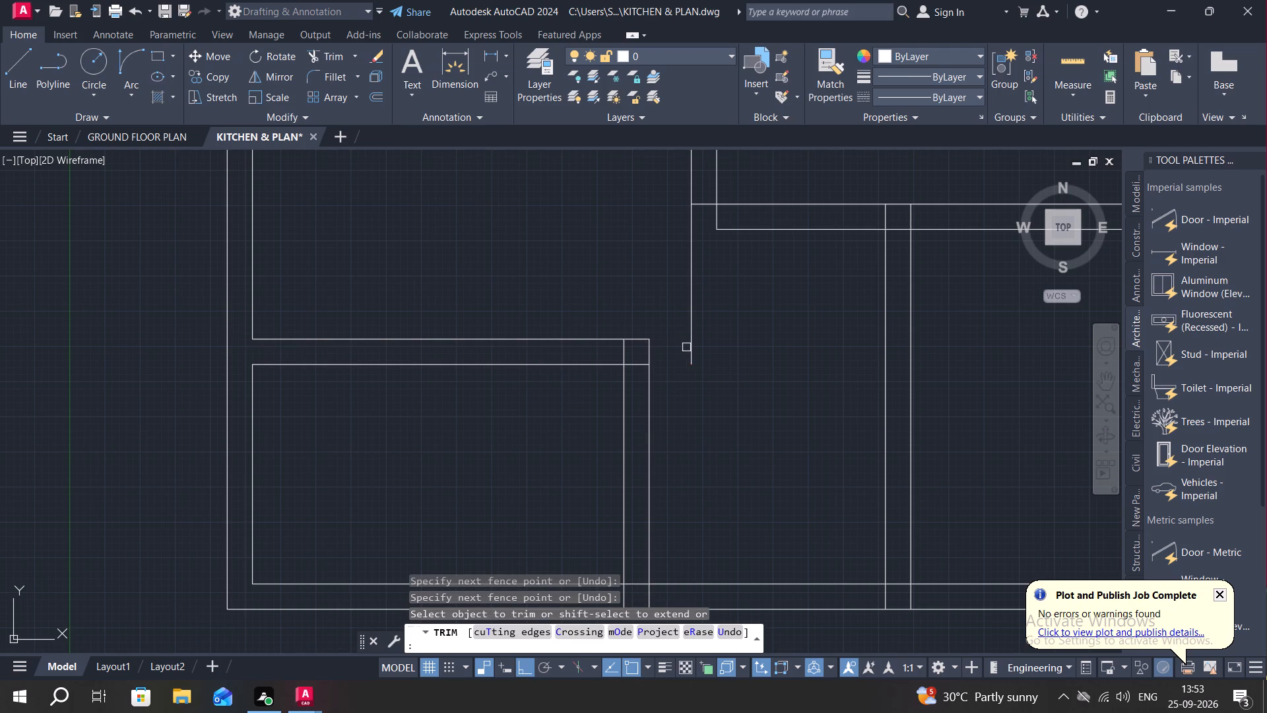
left_click(689, 344)
scroll(717, 394, "down", 1)
key("Escape")
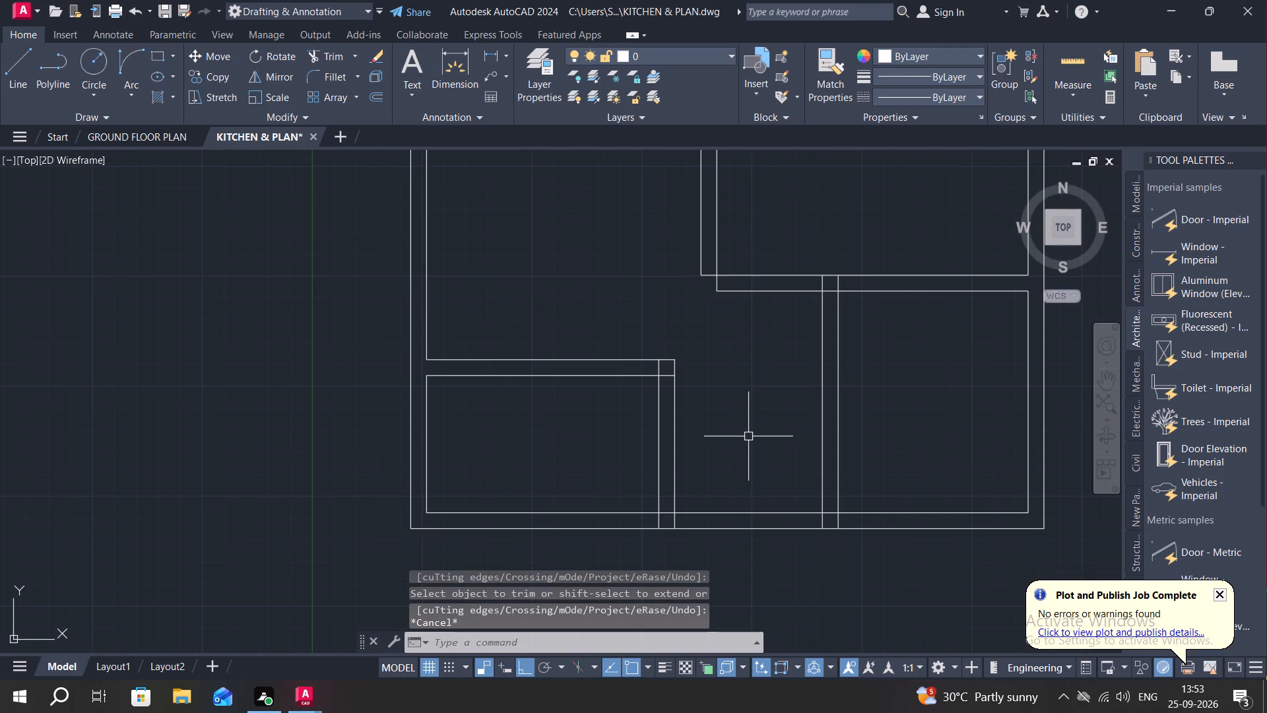
Measure the clear space between the two bottom partition walls.
middle_click_drag(749, 436, 729, 419)
type("O")
key("space")
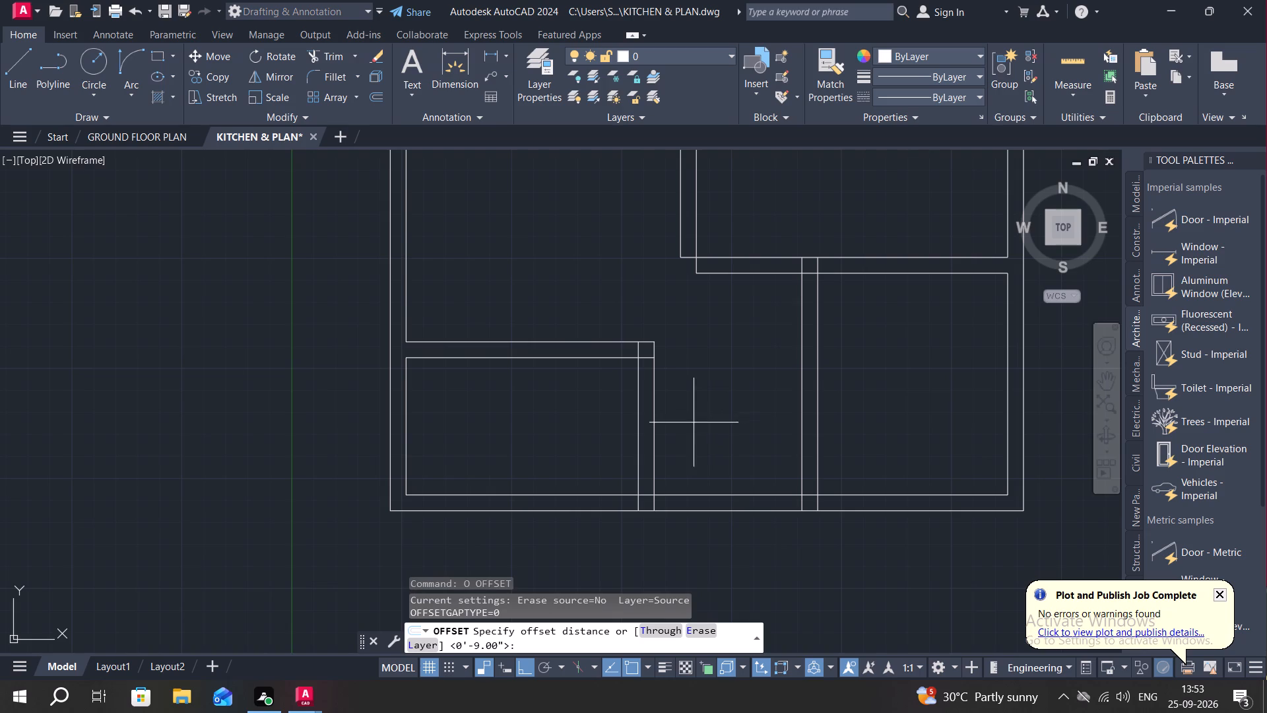
left_click(1074, 56)
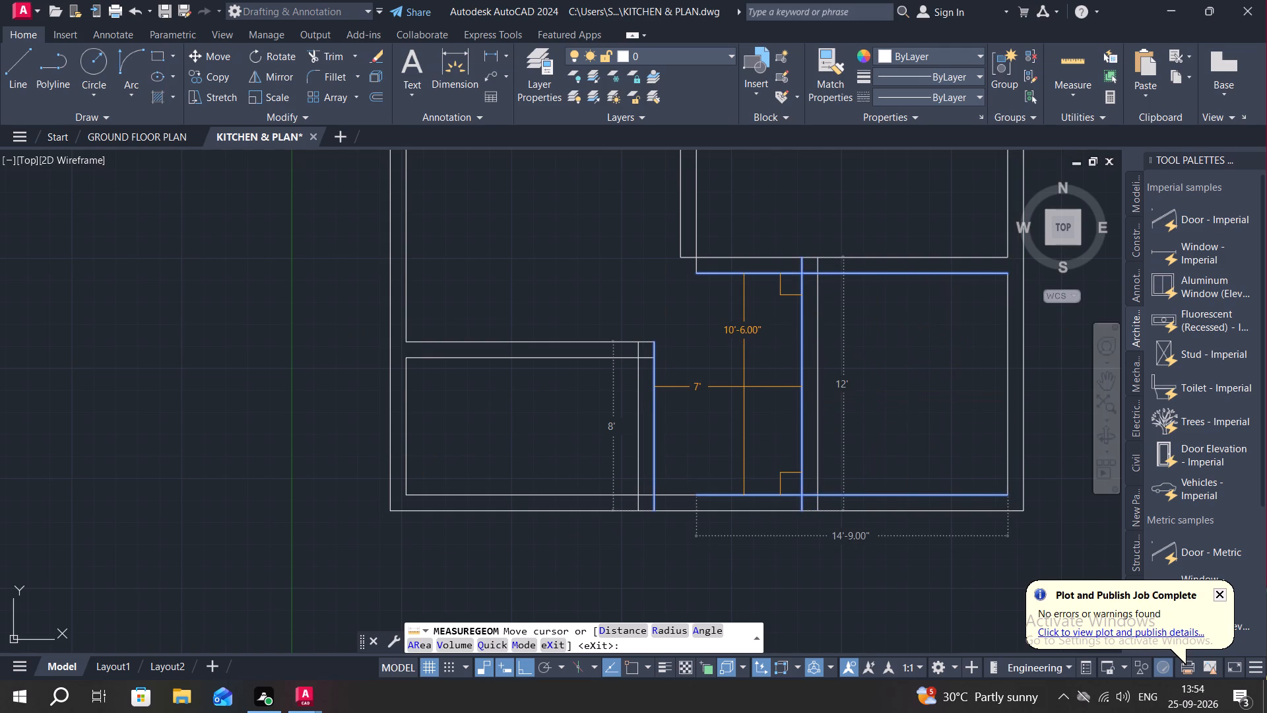
key("Escape")
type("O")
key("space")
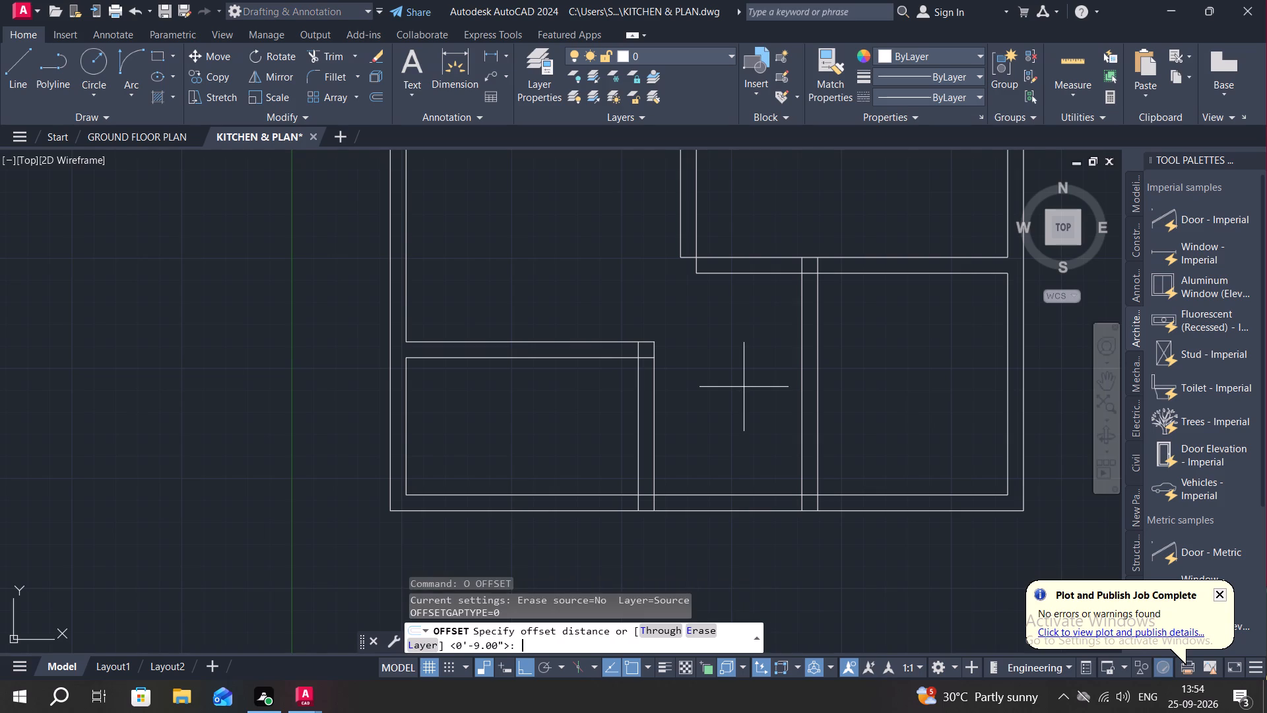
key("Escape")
Trim the overlapping line pieces where the two bottom partition walls meet the bottom outer wall.
type("TR")
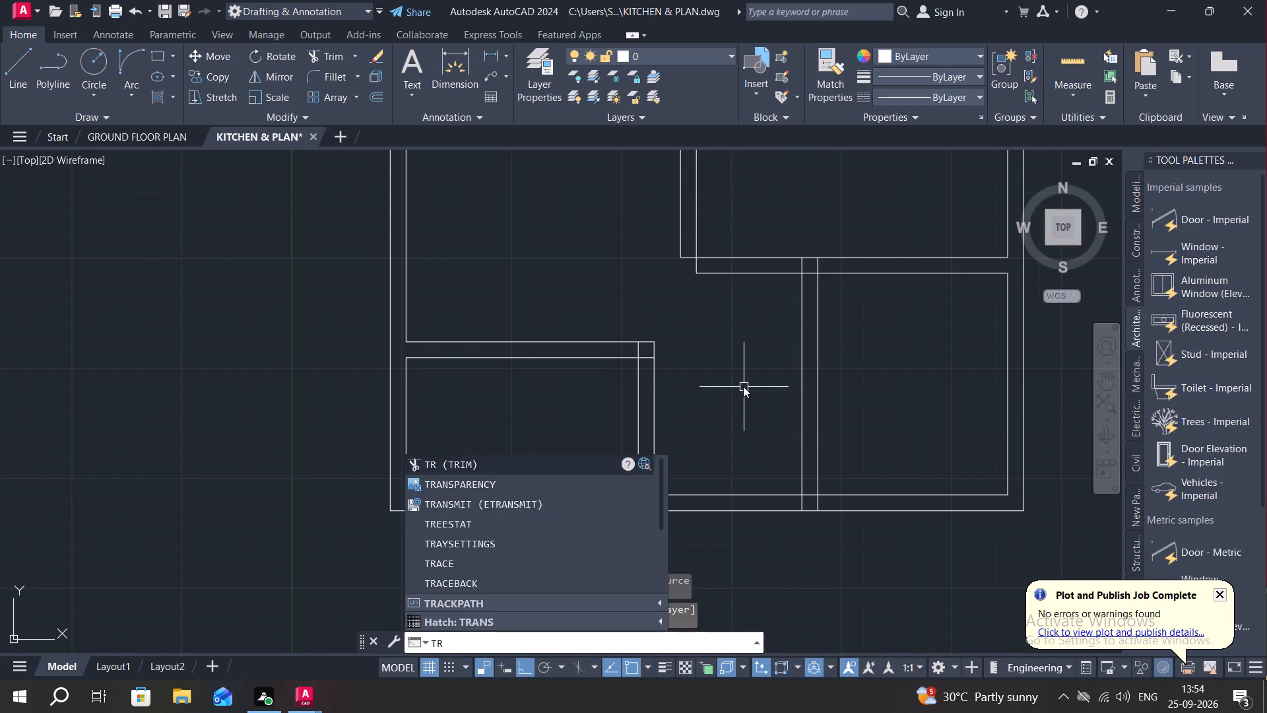
key("space")
scroll(634, 509, "up", 2)
left_click(627, 502)
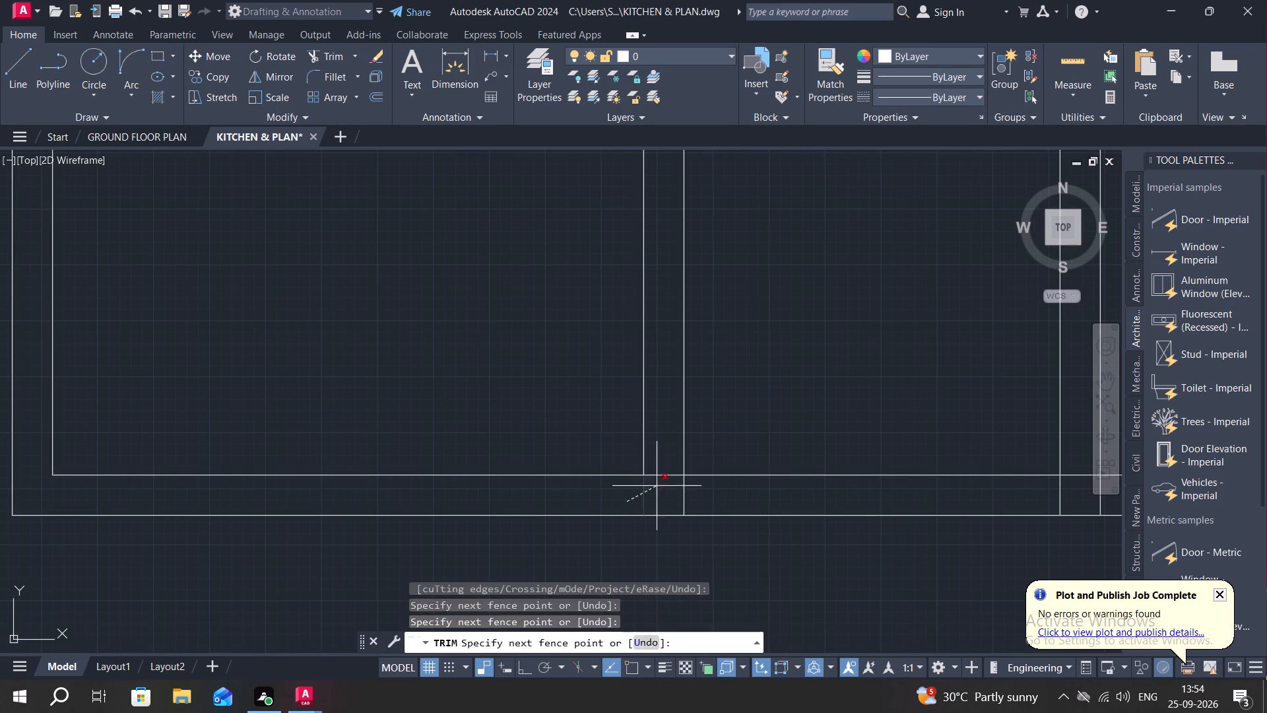
left_click(664, 473)
left_click(683, 491)
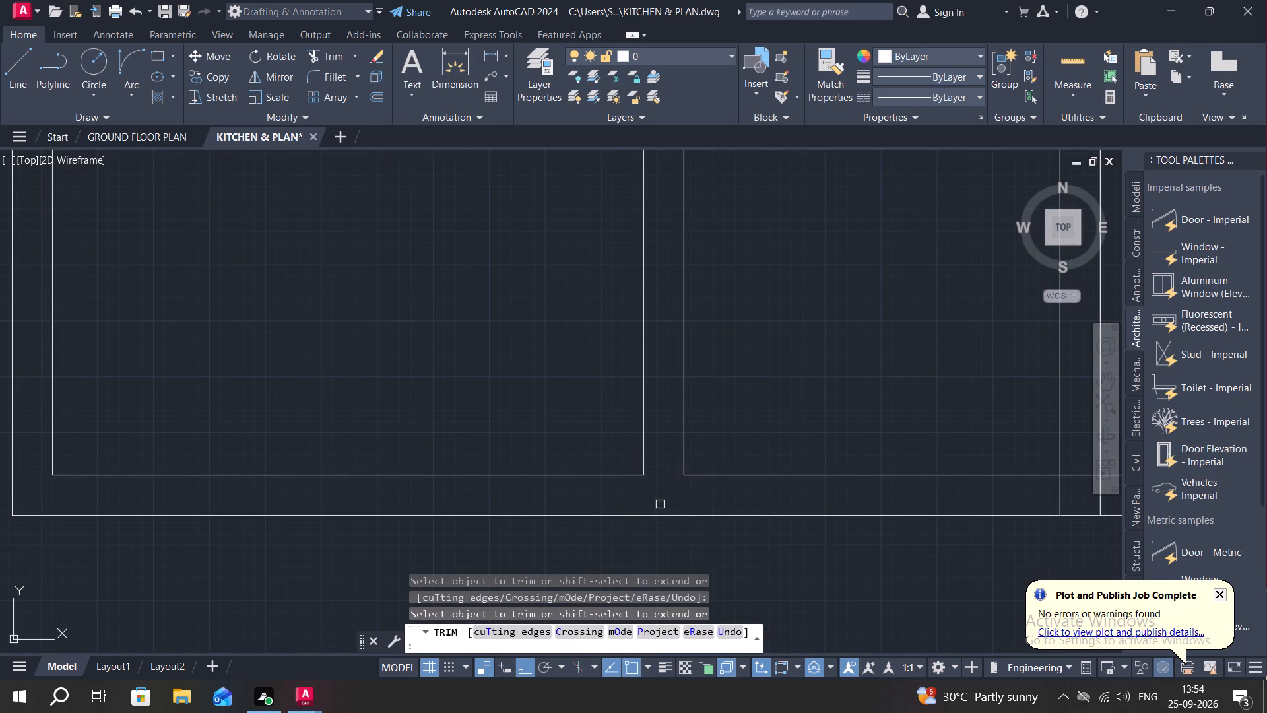
middle_click_drag(710, 528, 663, 573)
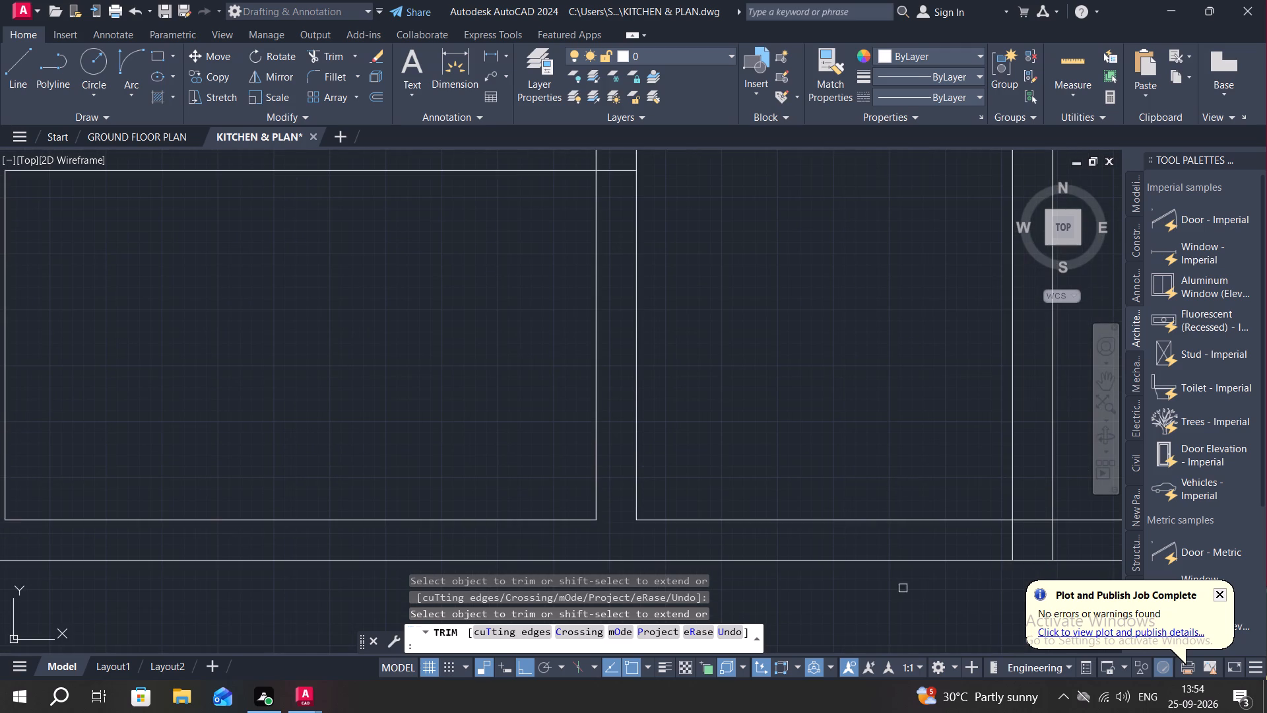
left_click_drag(983, 545, 1033, 511)
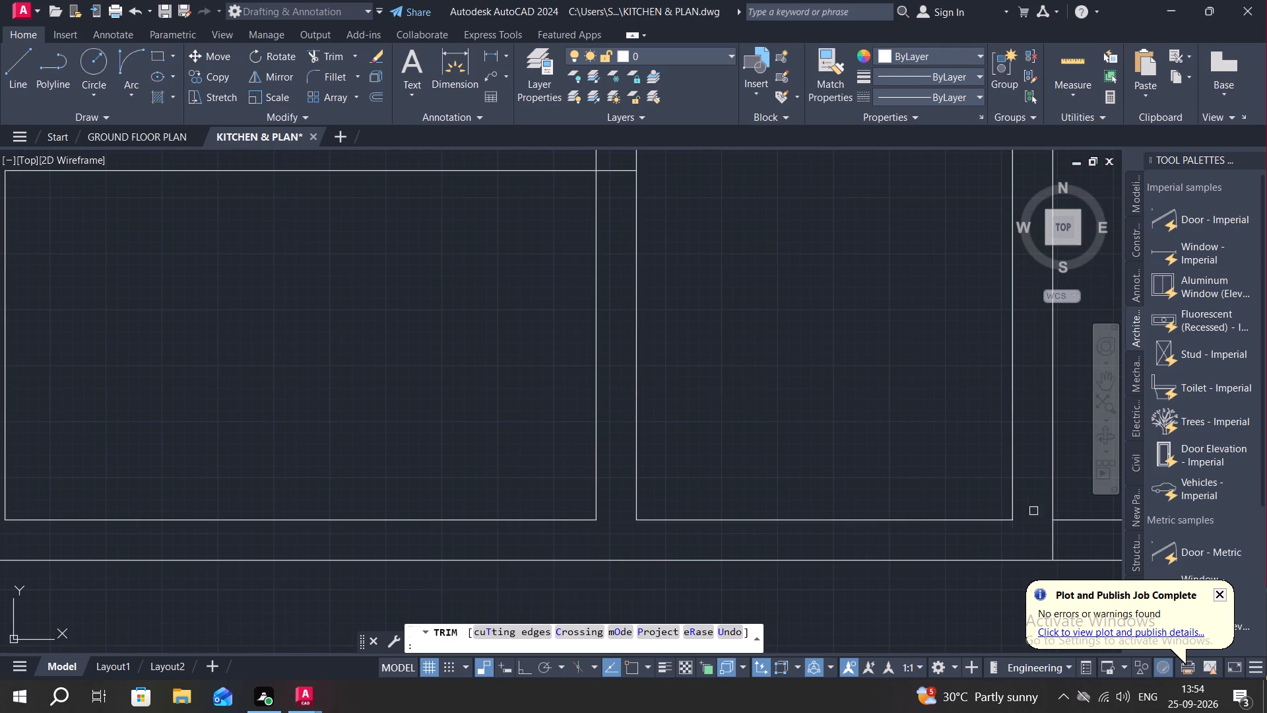
key("Escape")
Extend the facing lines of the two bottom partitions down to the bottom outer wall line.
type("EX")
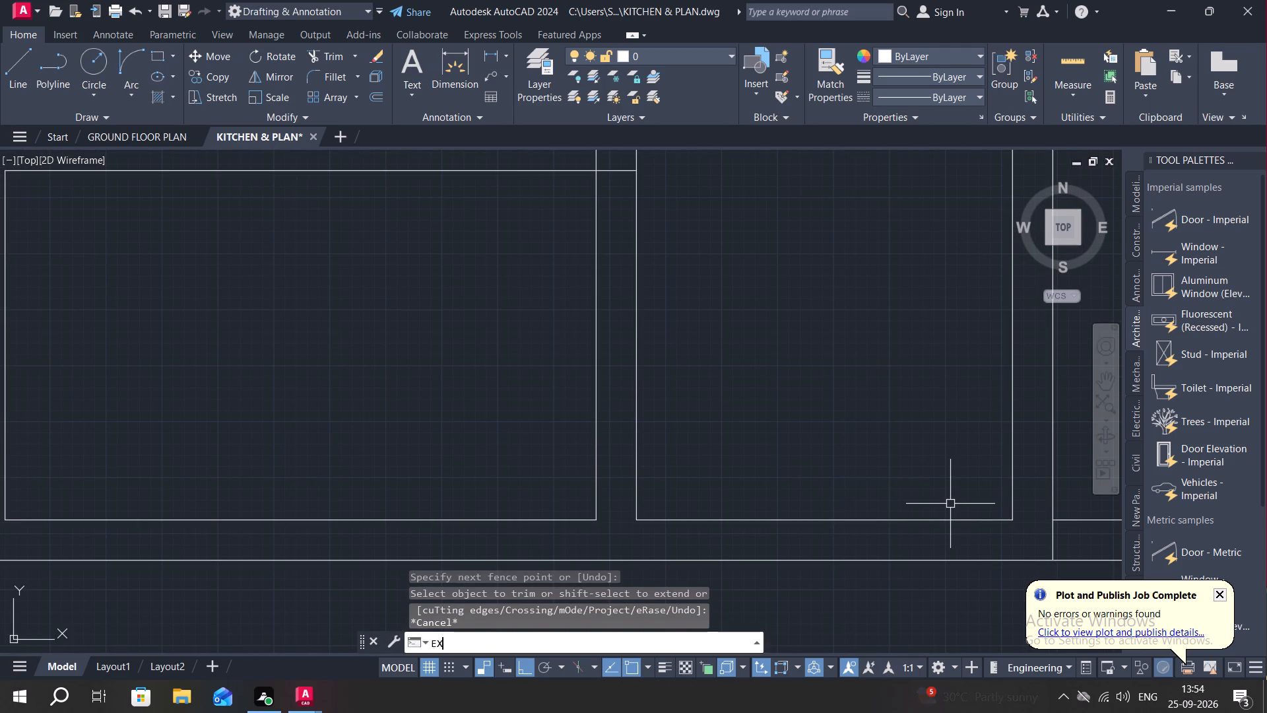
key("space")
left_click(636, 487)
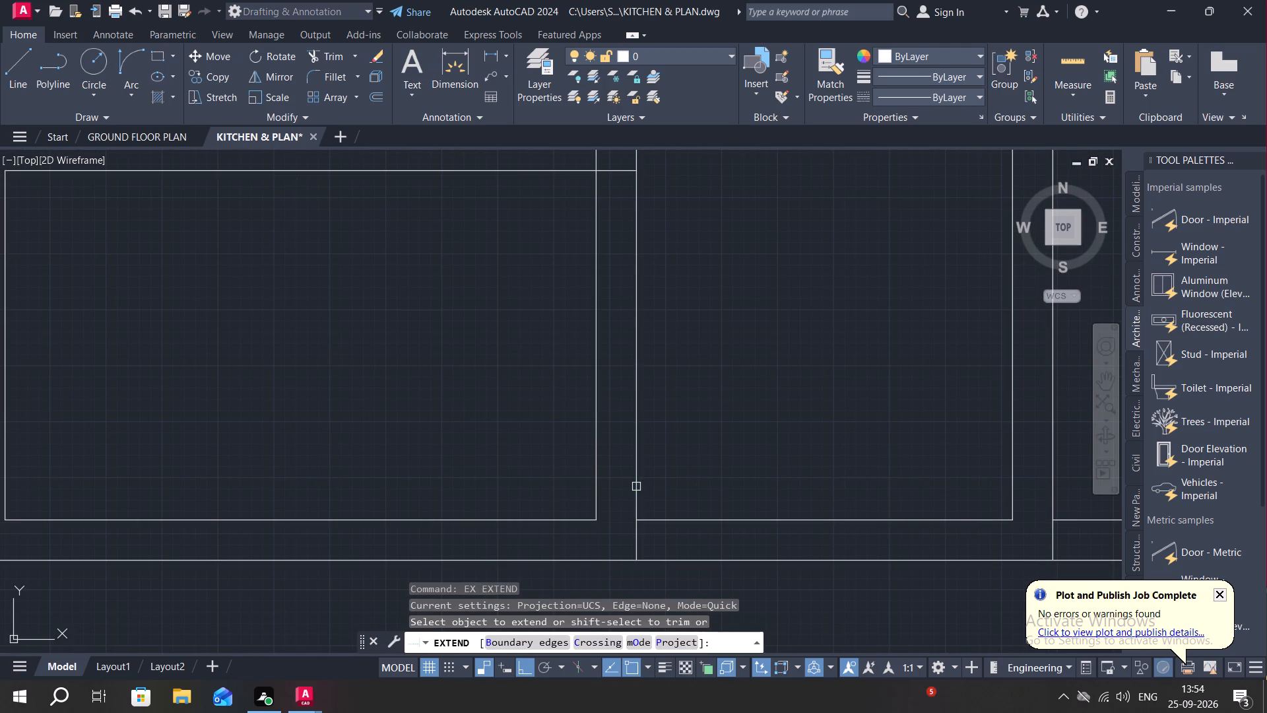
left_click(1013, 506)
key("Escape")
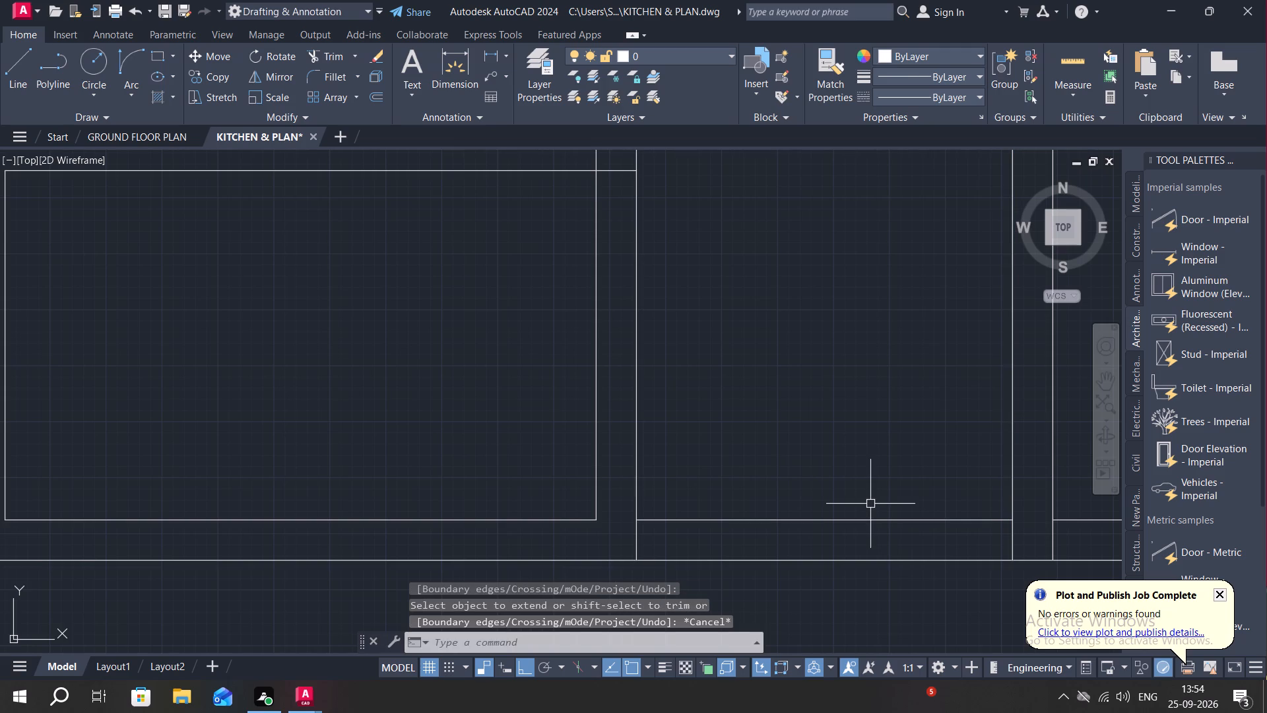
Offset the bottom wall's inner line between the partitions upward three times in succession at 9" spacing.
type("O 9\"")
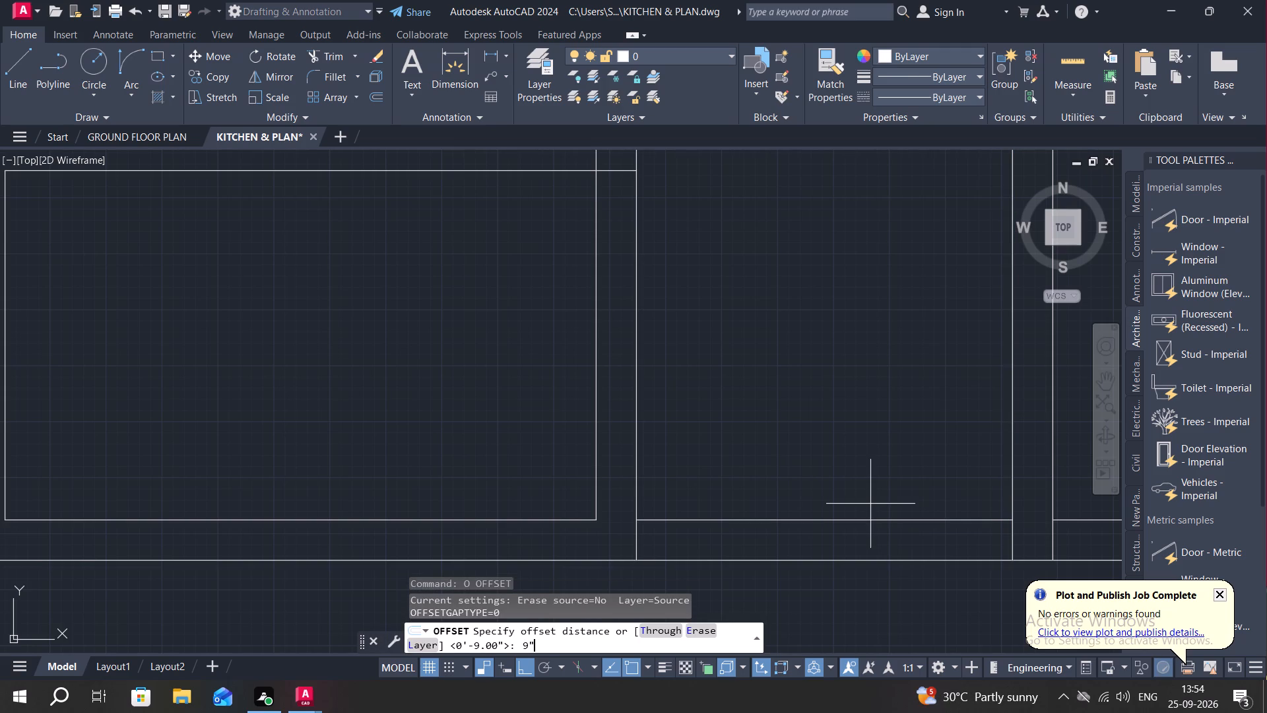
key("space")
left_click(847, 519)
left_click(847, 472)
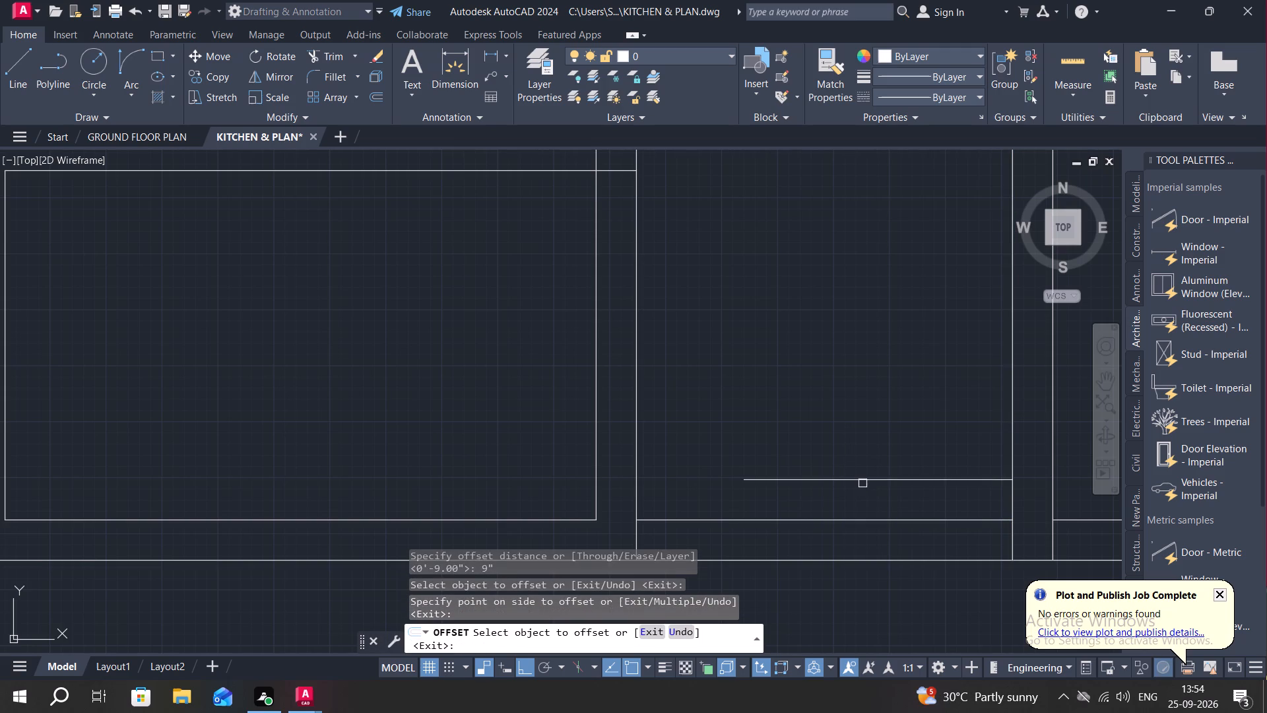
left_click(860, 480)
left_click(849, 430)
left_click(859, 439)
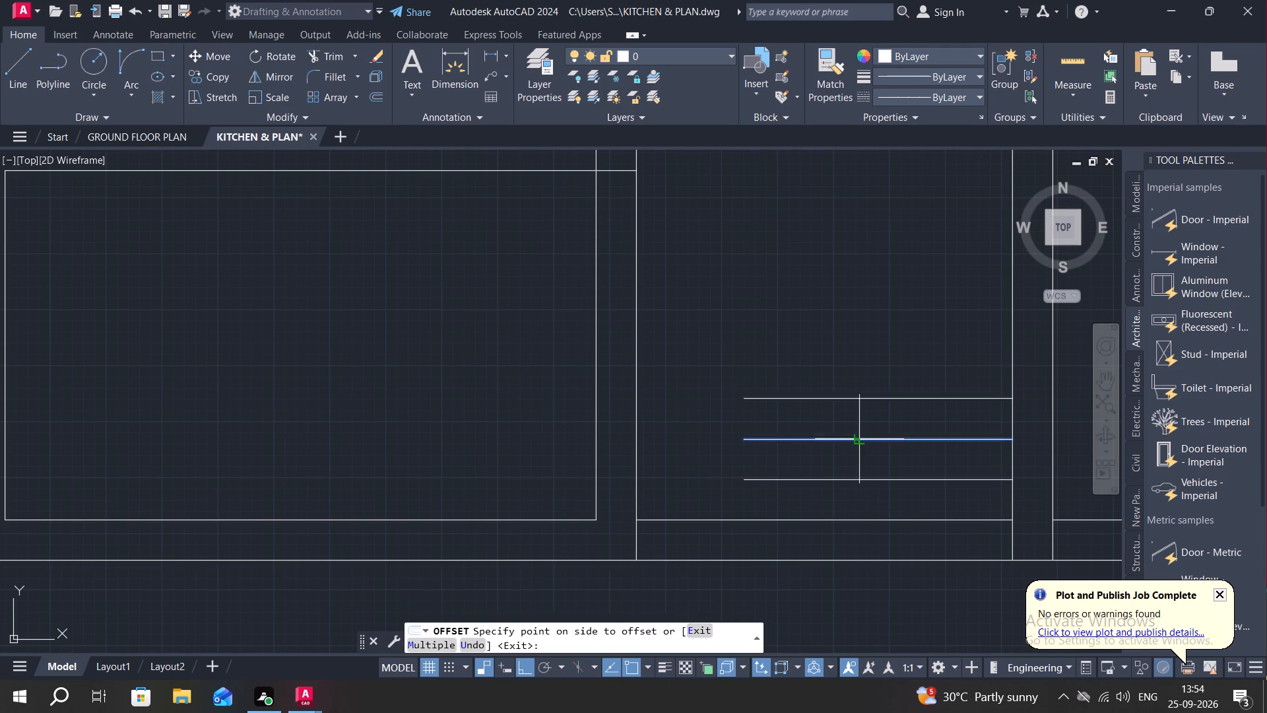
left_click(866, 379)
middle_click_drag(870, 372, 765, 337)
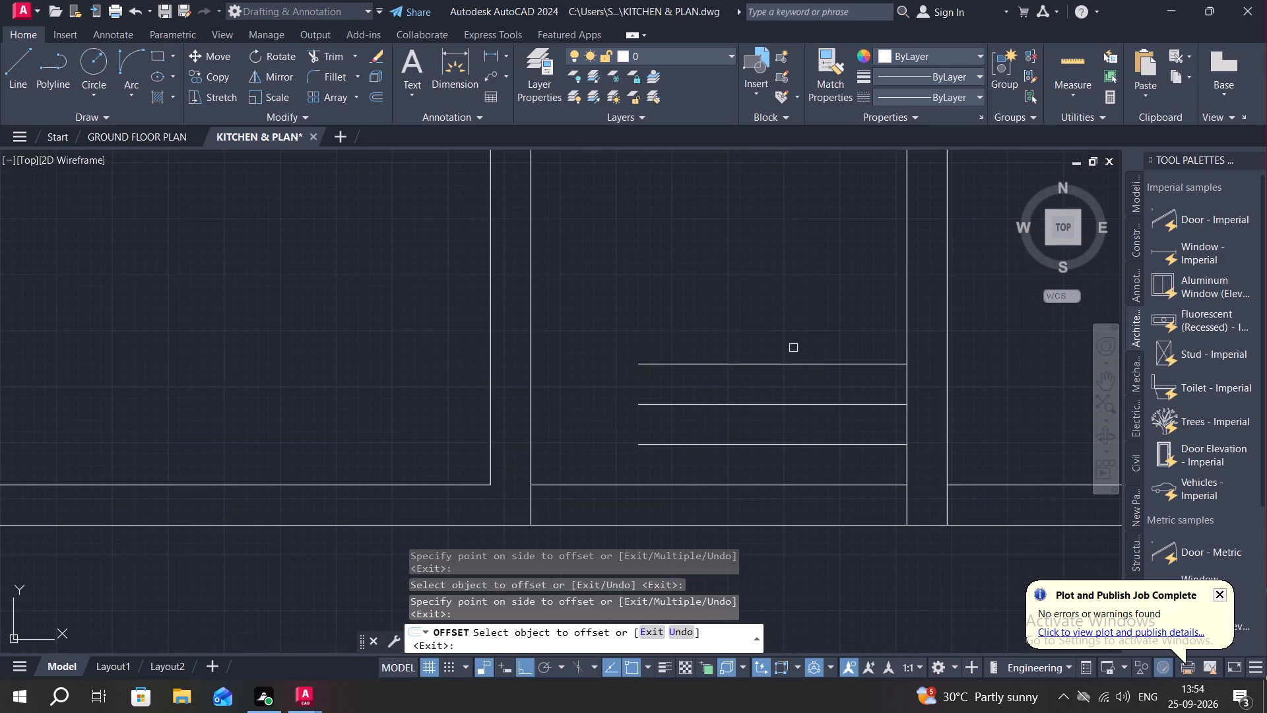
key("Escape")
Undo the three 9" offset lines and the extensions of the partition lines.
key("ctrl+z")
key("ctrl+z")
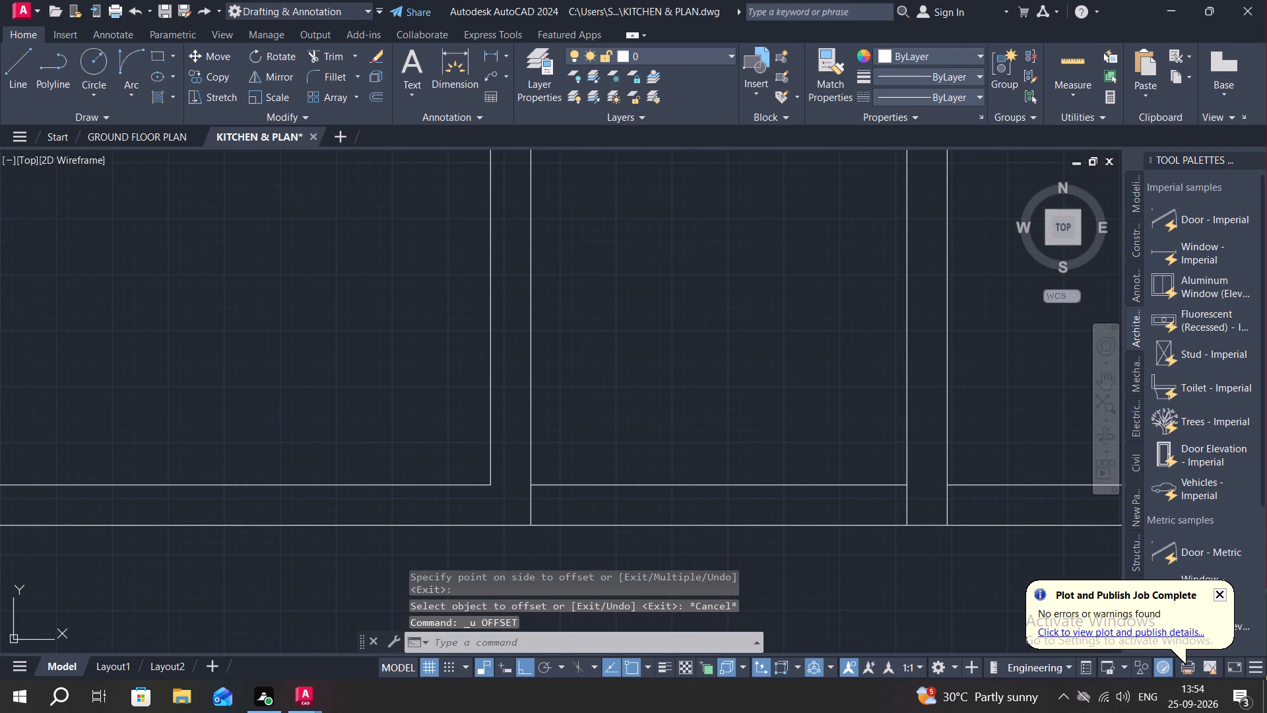
Delete the right-hand piece of the bottom wall's inner line between the two partitions.
left_click(690, 486)
key("Delete")
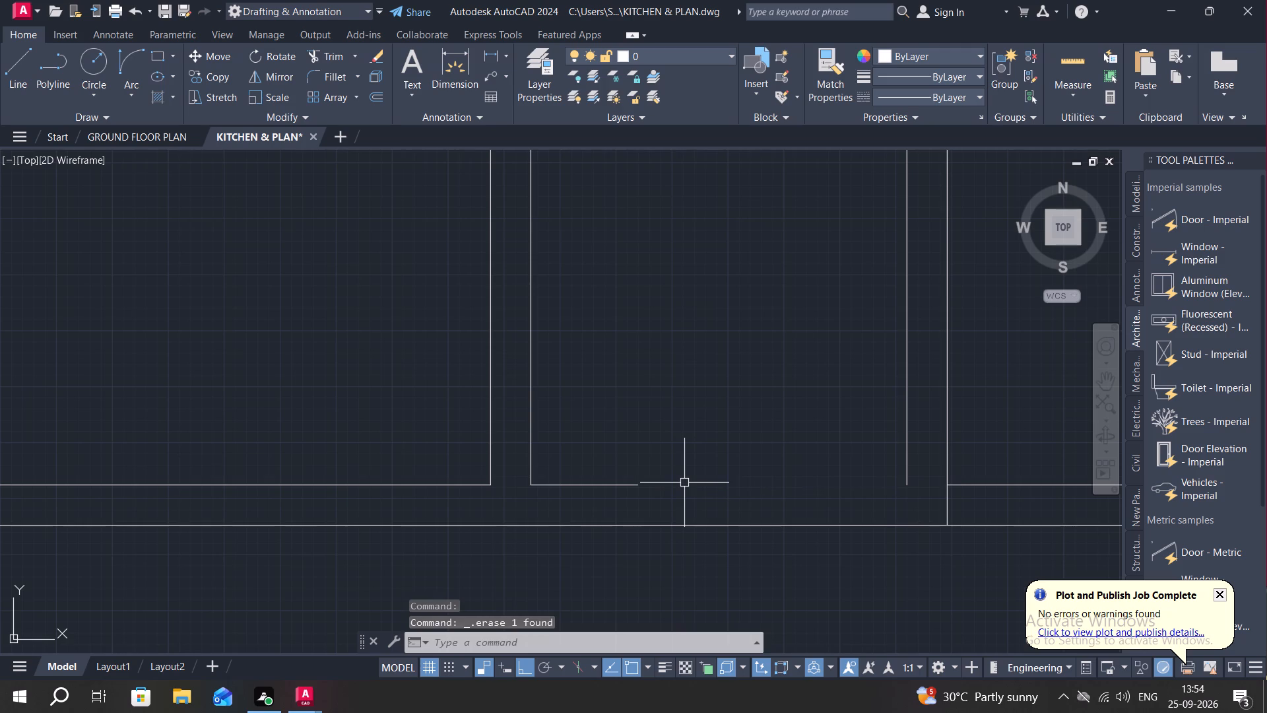
Extend the facing lines of the two bottom partitions down to the bottom outer wall line.
type("EX")
key("space")
left_click(532, 427)
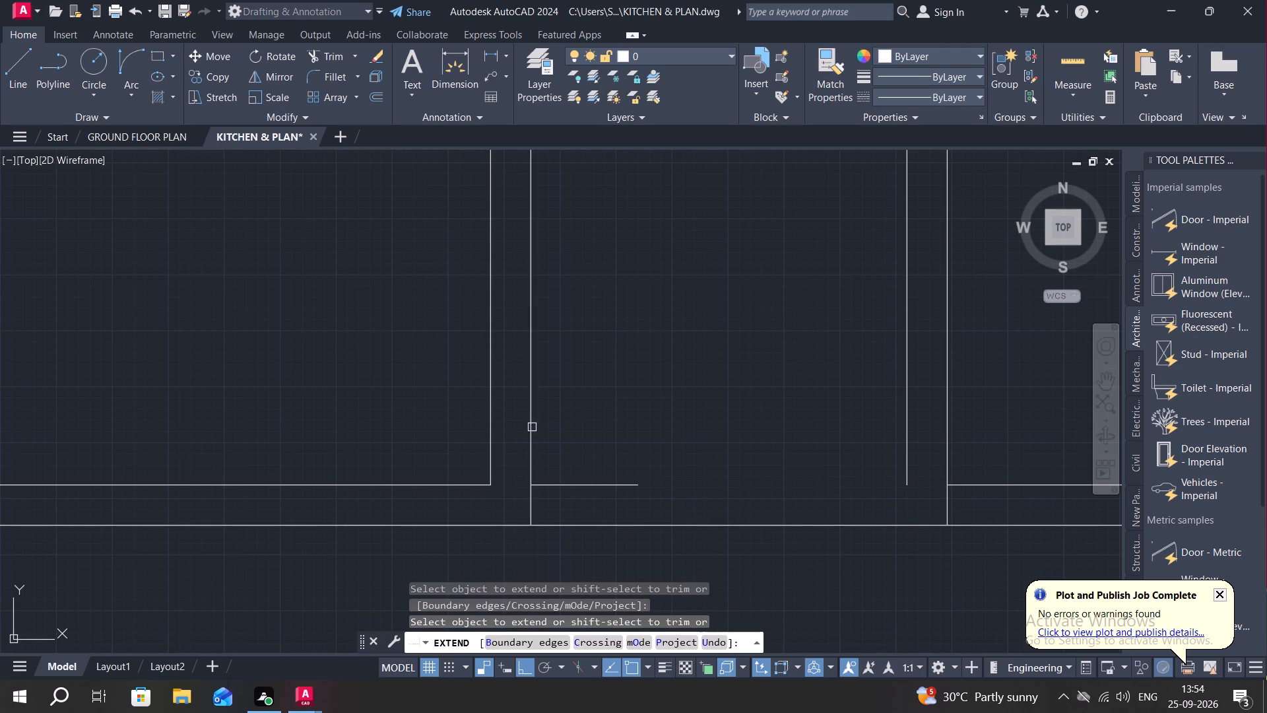
left_click(903, 424)
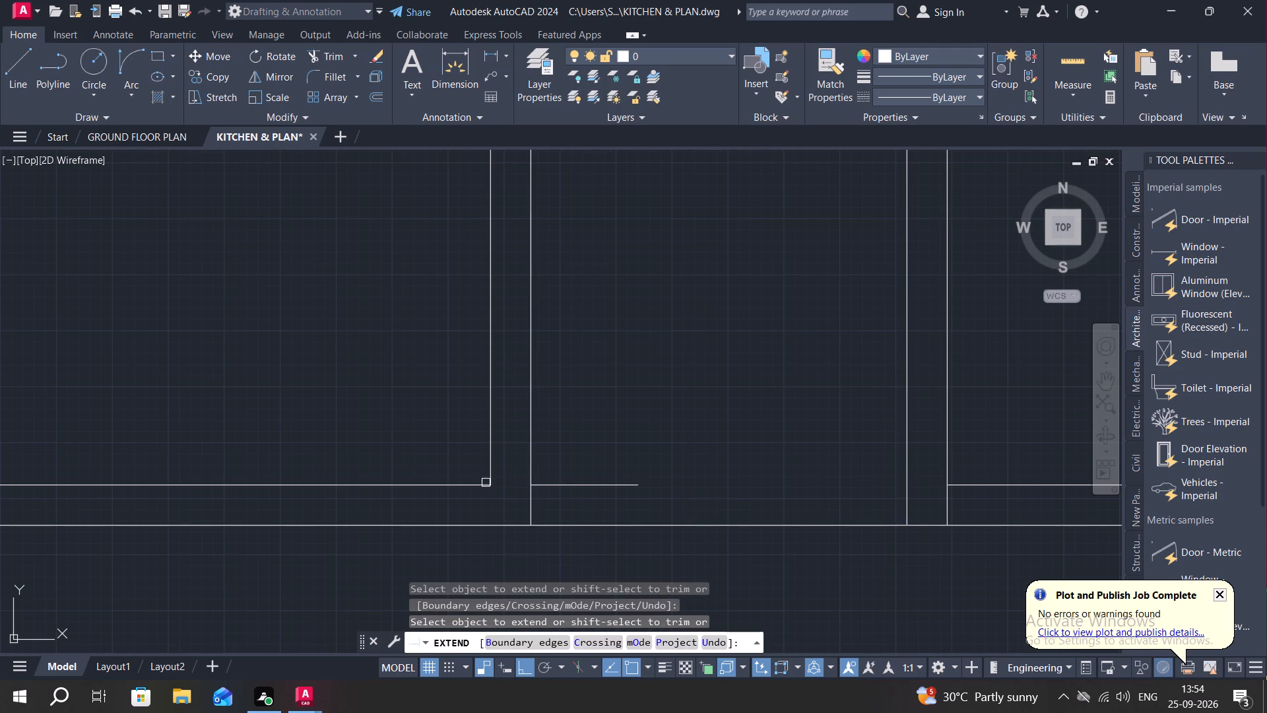
key("Escape")
Trim away the leftover piece of the bottom wall's inner line between the two partitions.
key("t")
key("r")
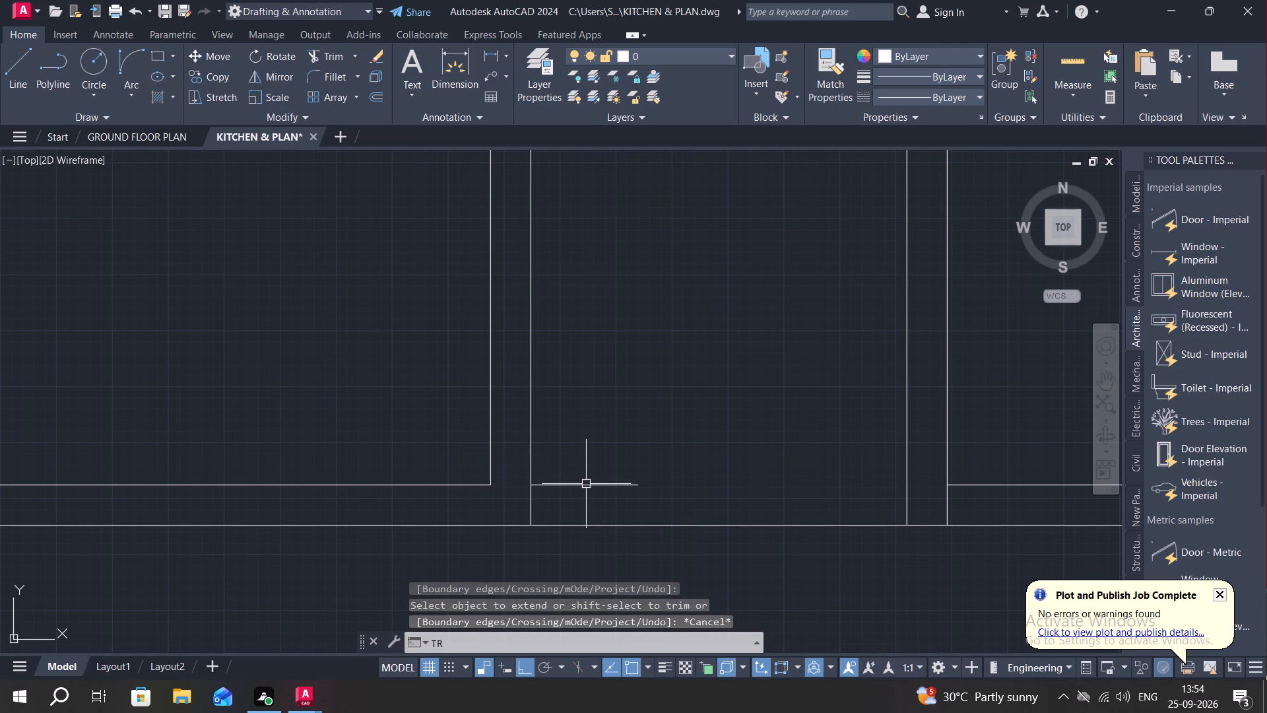
key("space")
left_click(579, 483)
key("Escape")
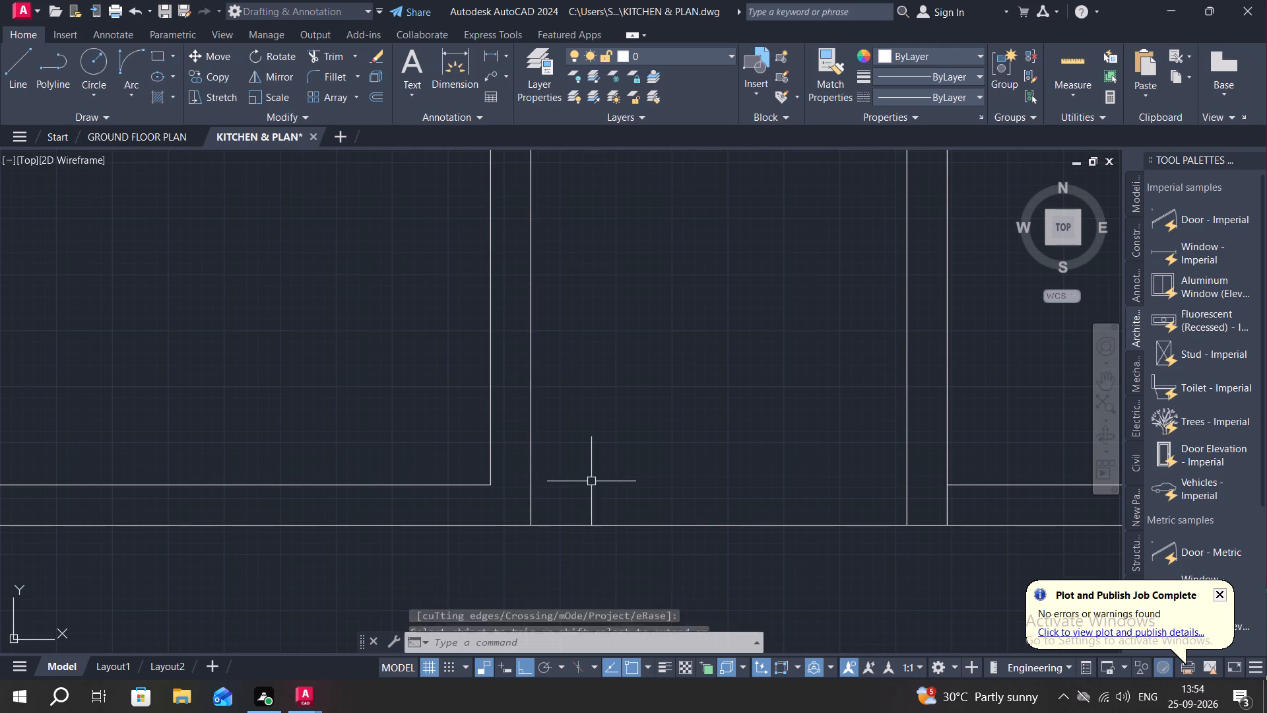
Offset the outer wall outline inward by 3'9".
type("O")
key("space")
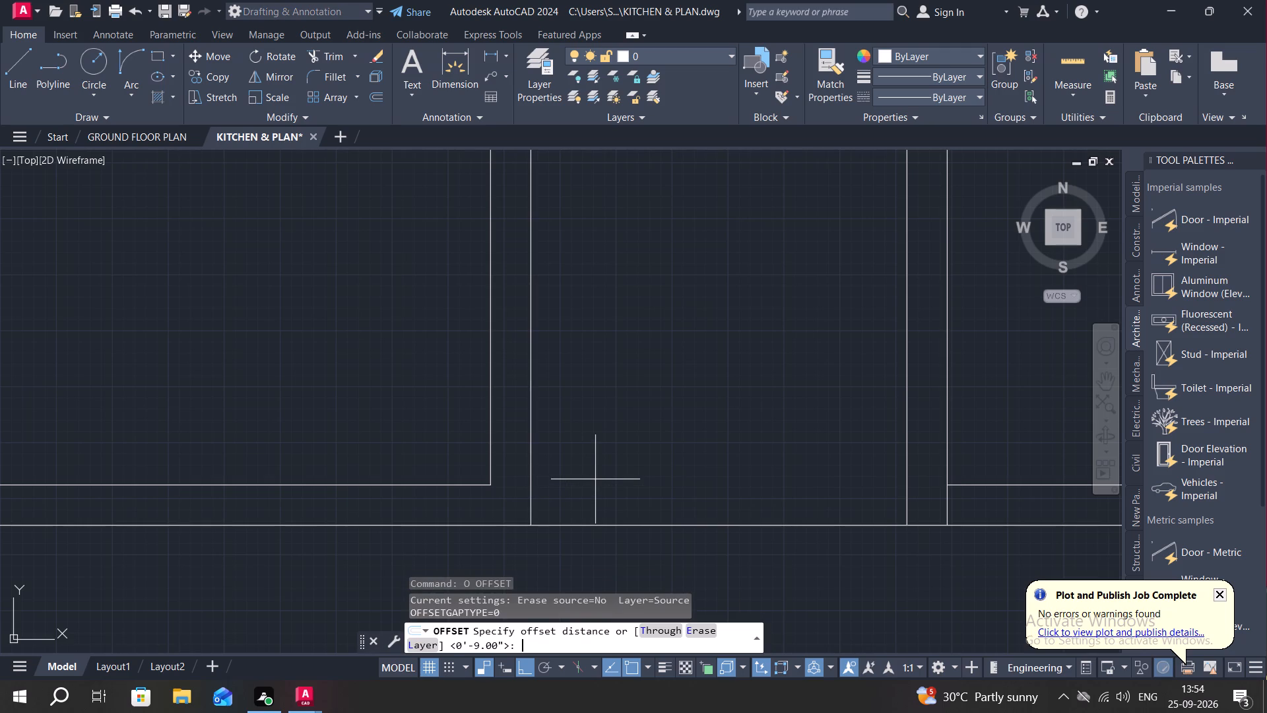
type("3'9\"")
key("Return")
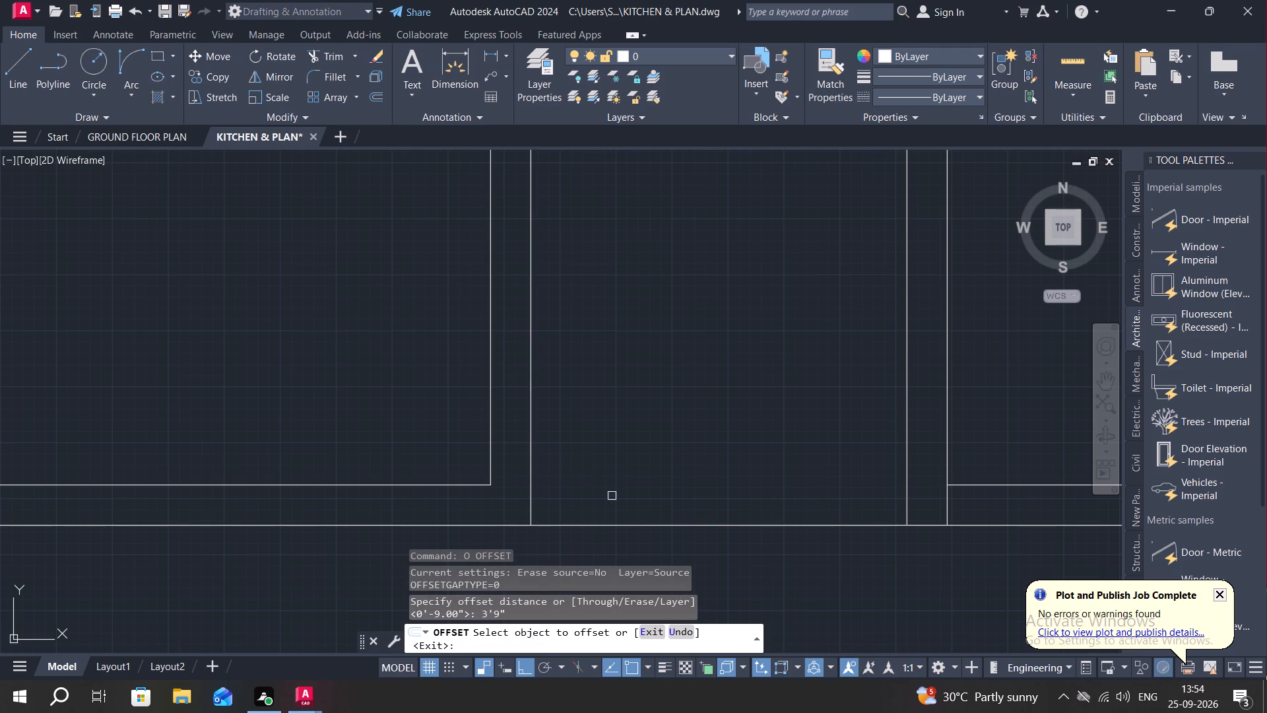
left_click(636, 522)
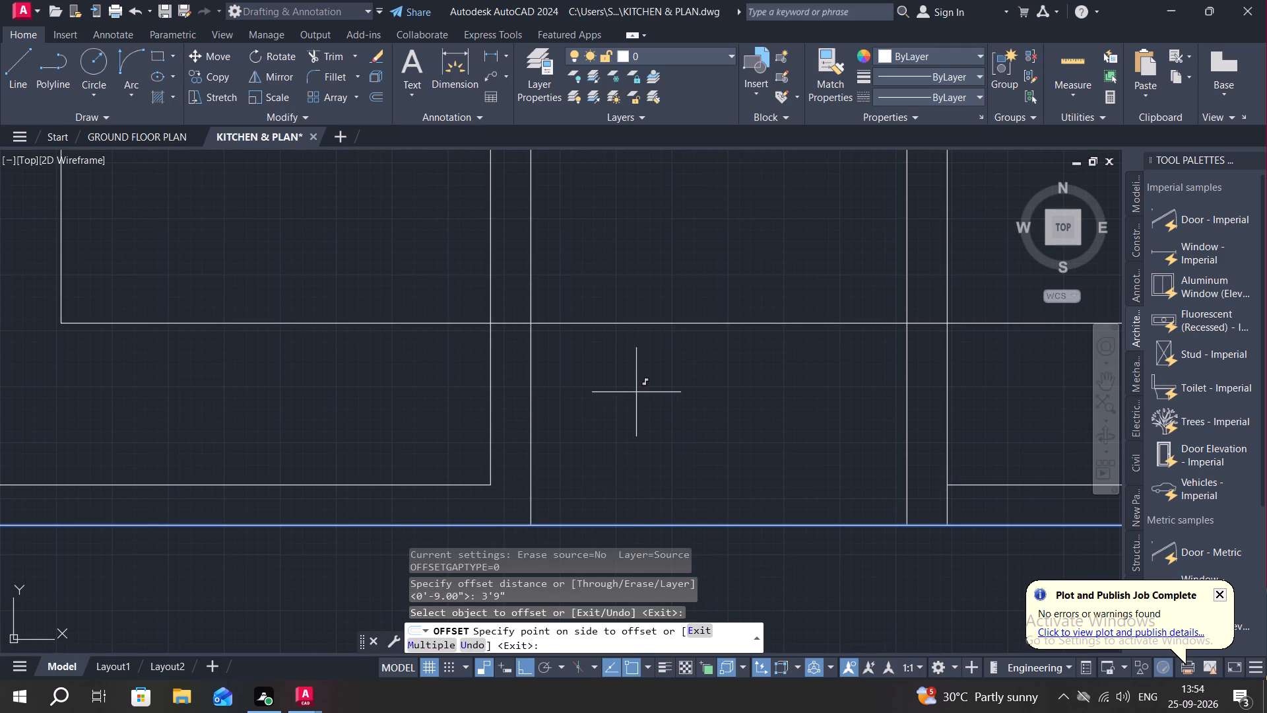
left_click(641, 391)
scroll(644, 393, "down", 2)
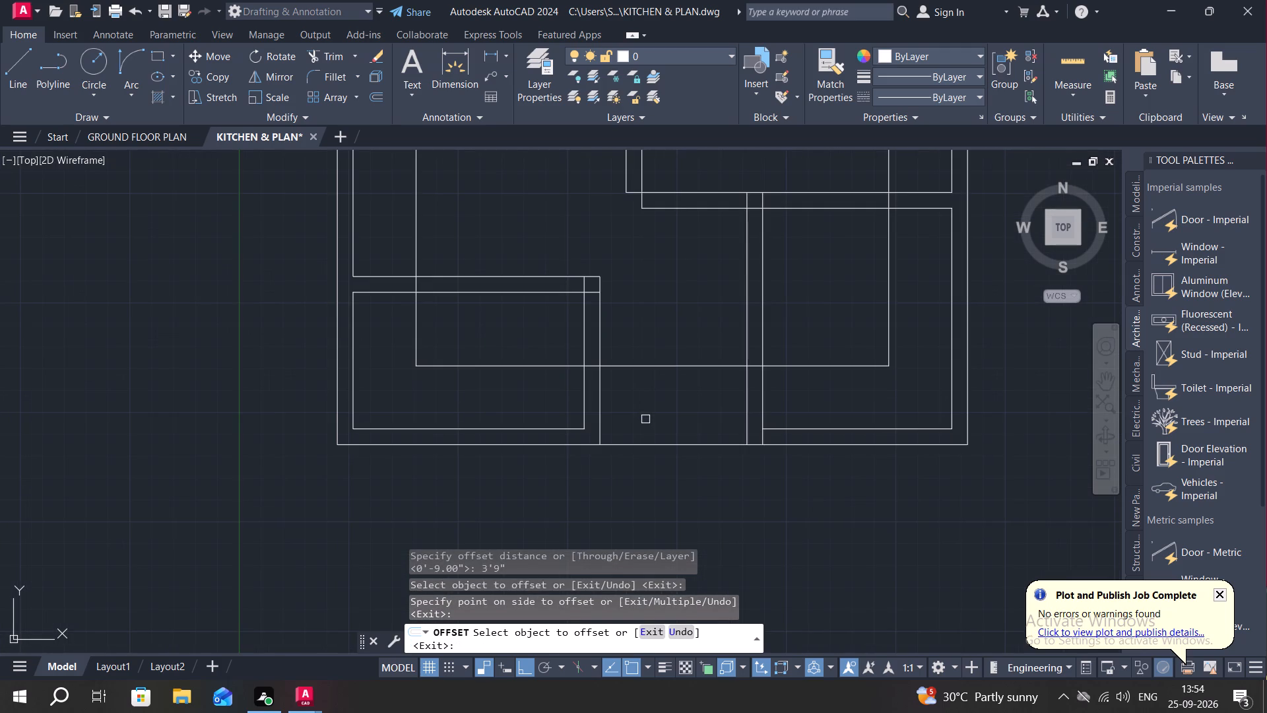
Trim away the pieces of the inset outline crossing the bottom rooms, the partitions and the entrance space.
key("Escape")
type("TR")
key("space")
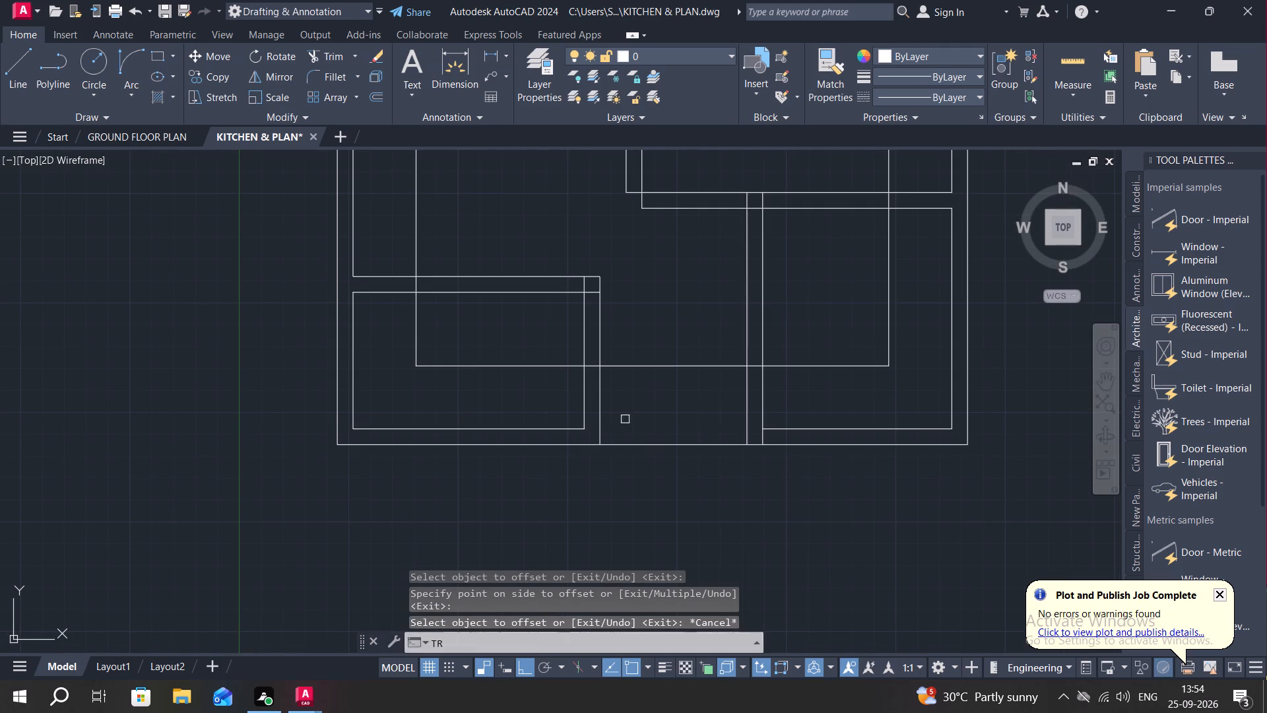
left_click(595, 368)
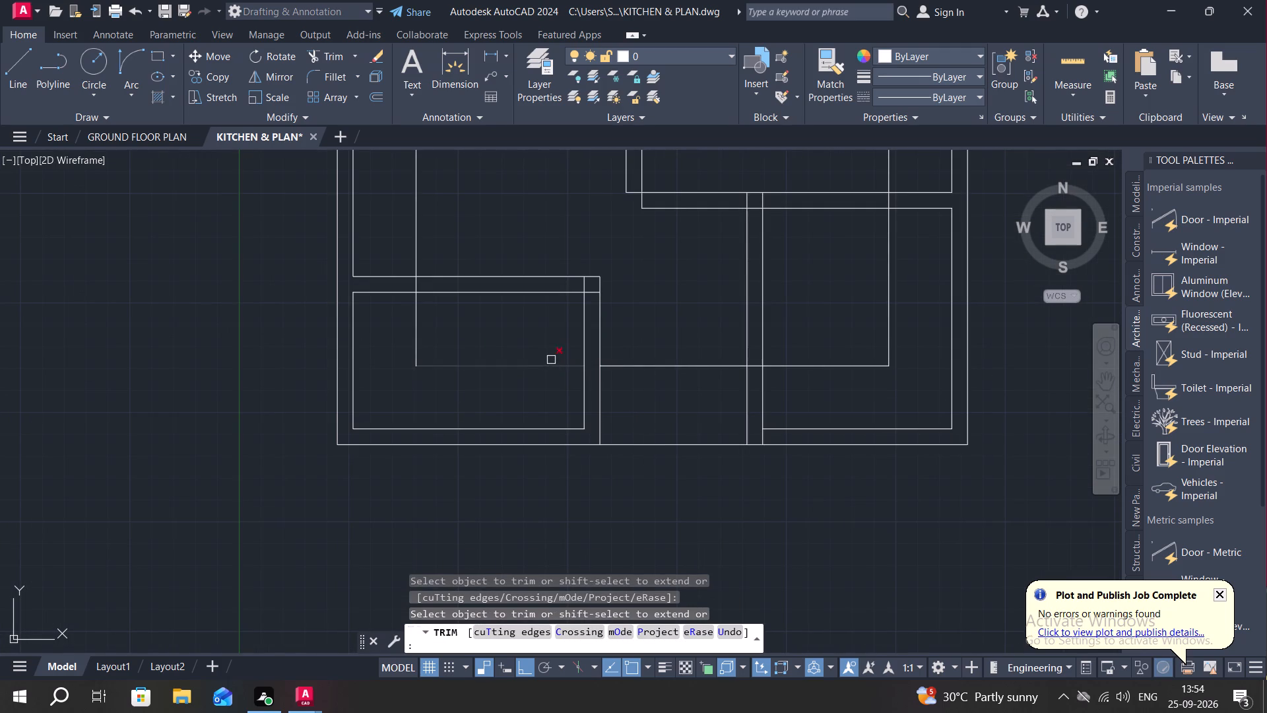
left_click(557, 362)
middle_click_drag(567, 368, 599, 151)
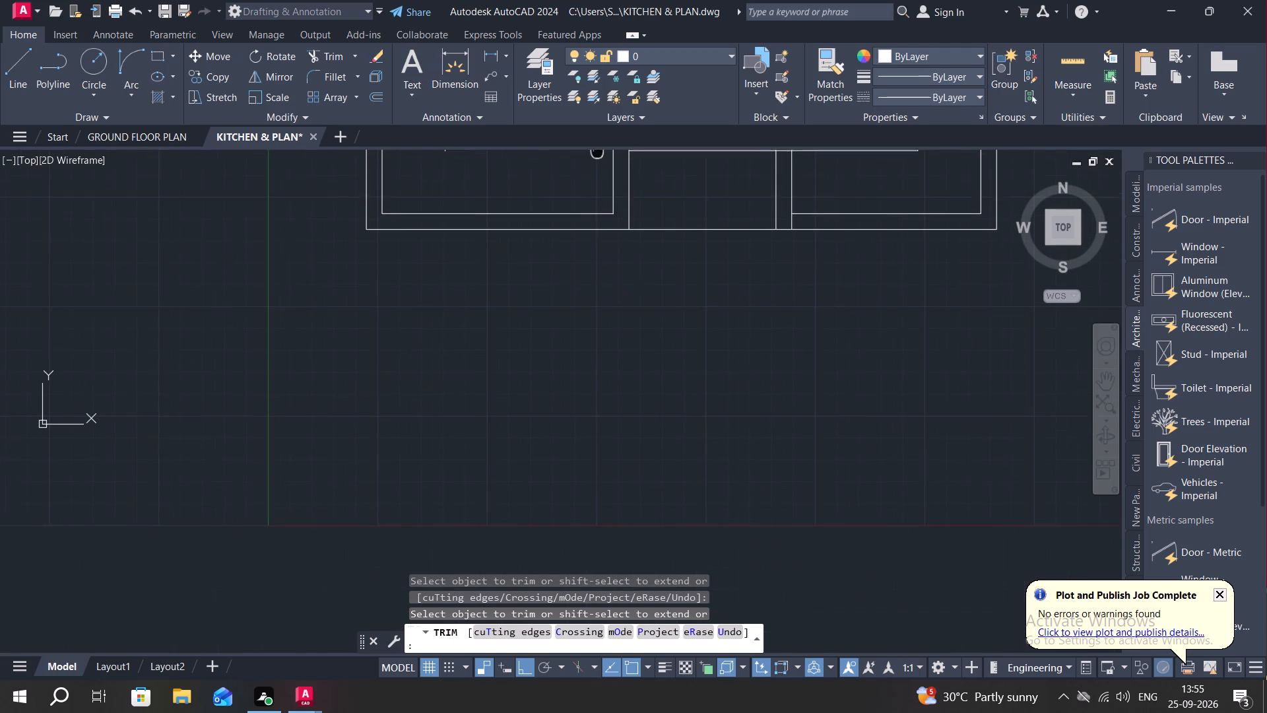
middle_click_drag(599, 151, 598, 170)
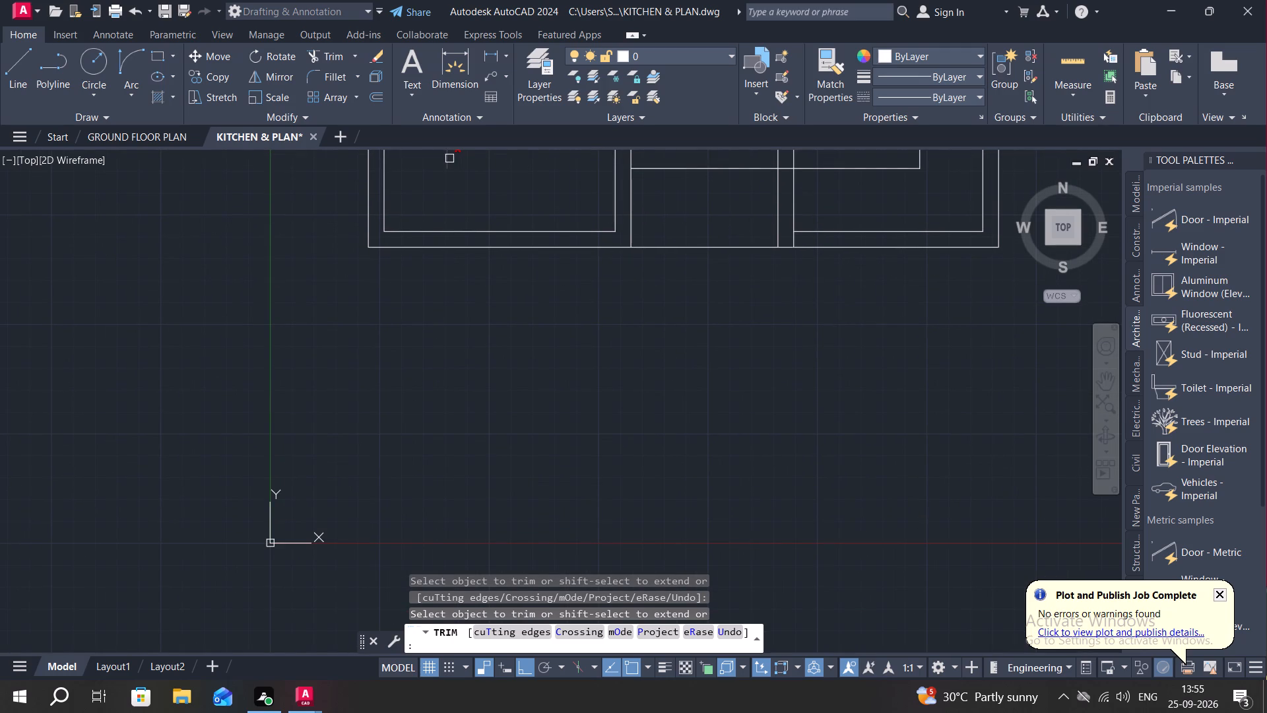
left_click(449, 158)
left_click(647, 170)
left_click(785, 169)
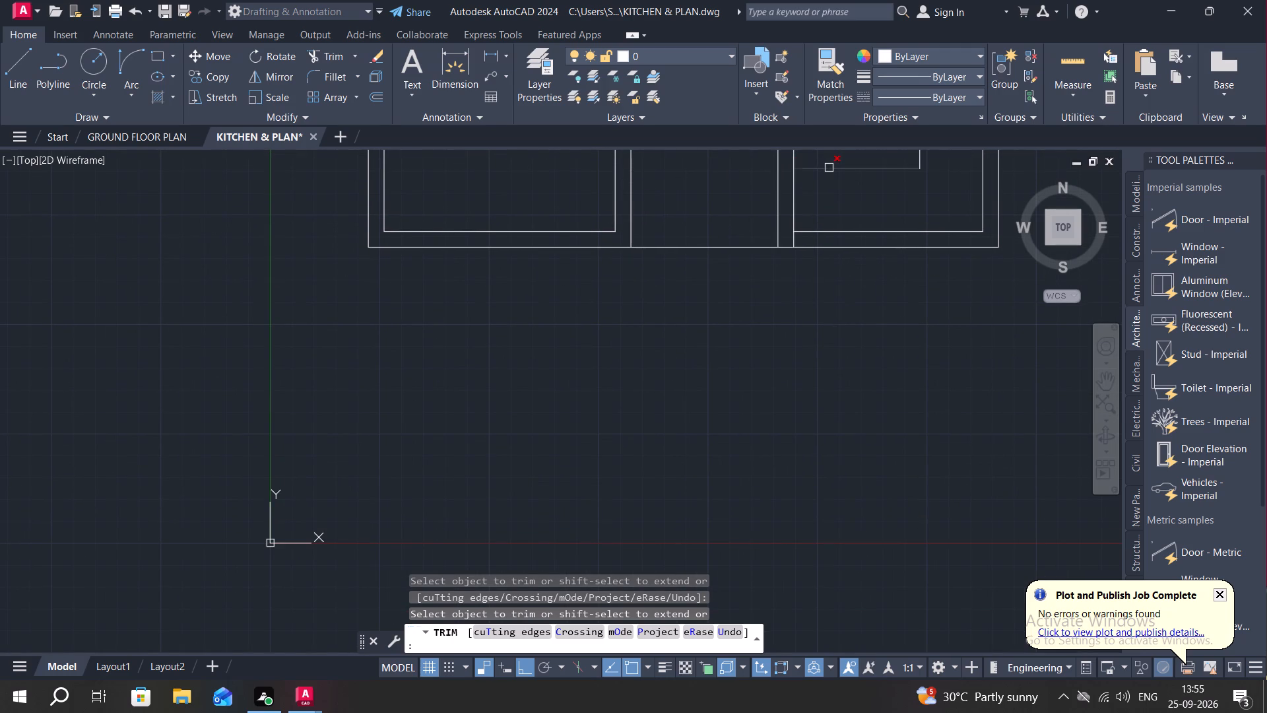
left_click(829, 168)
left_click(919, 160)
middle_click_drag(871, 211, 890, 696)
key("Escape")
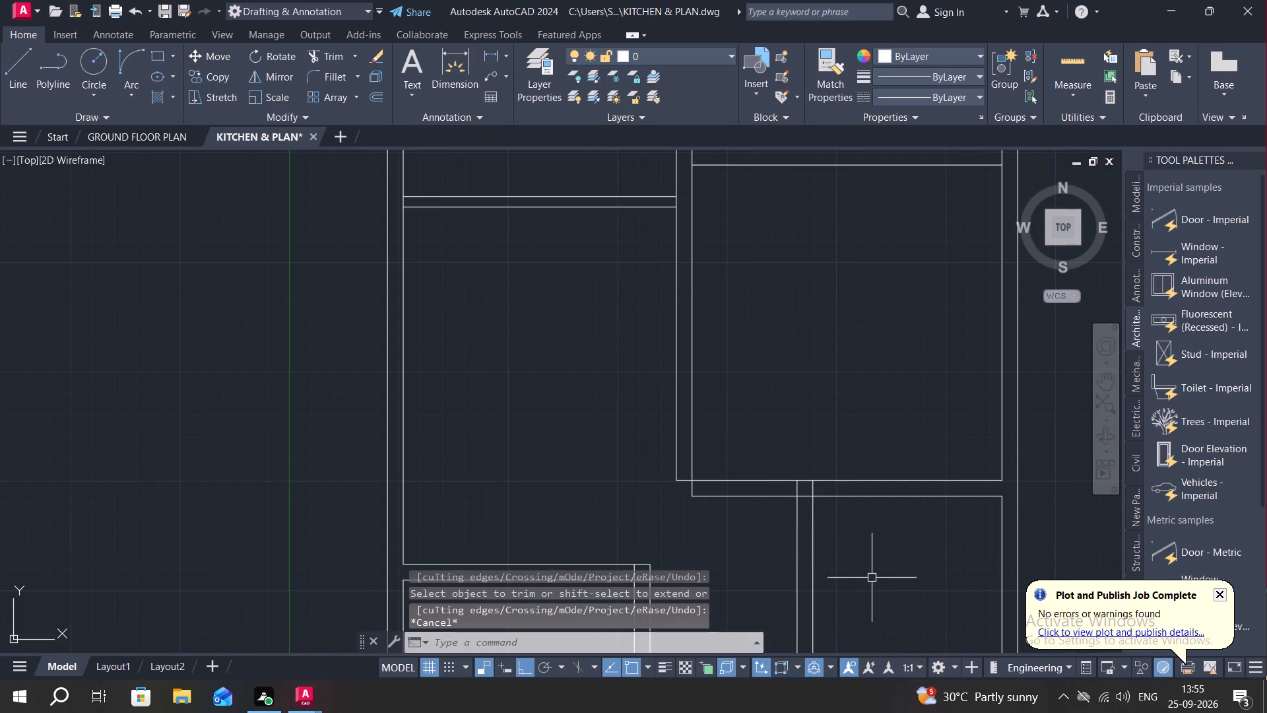
Break the bottom outer wall line at the points where the two partitions' facing lines meet it.
middle_click_drag(884, 574, 883, 428)
middle_click_drag(793, 461, 820, 333)
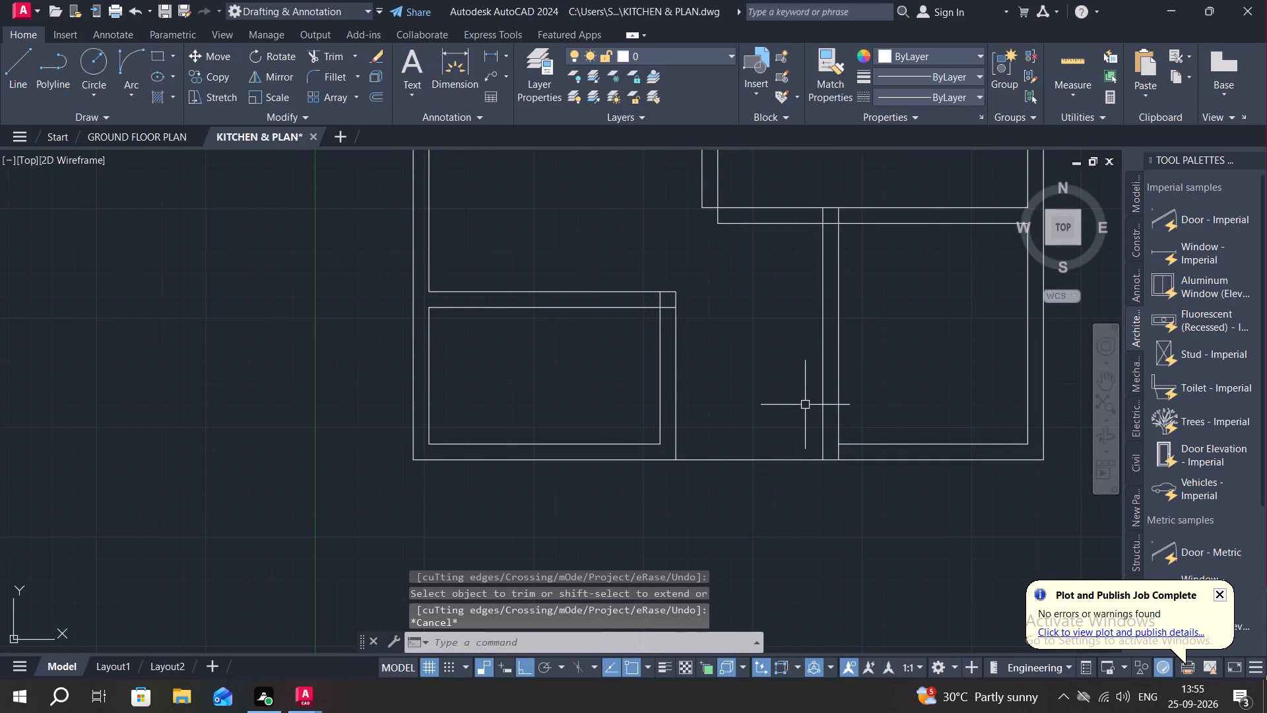
key("o")
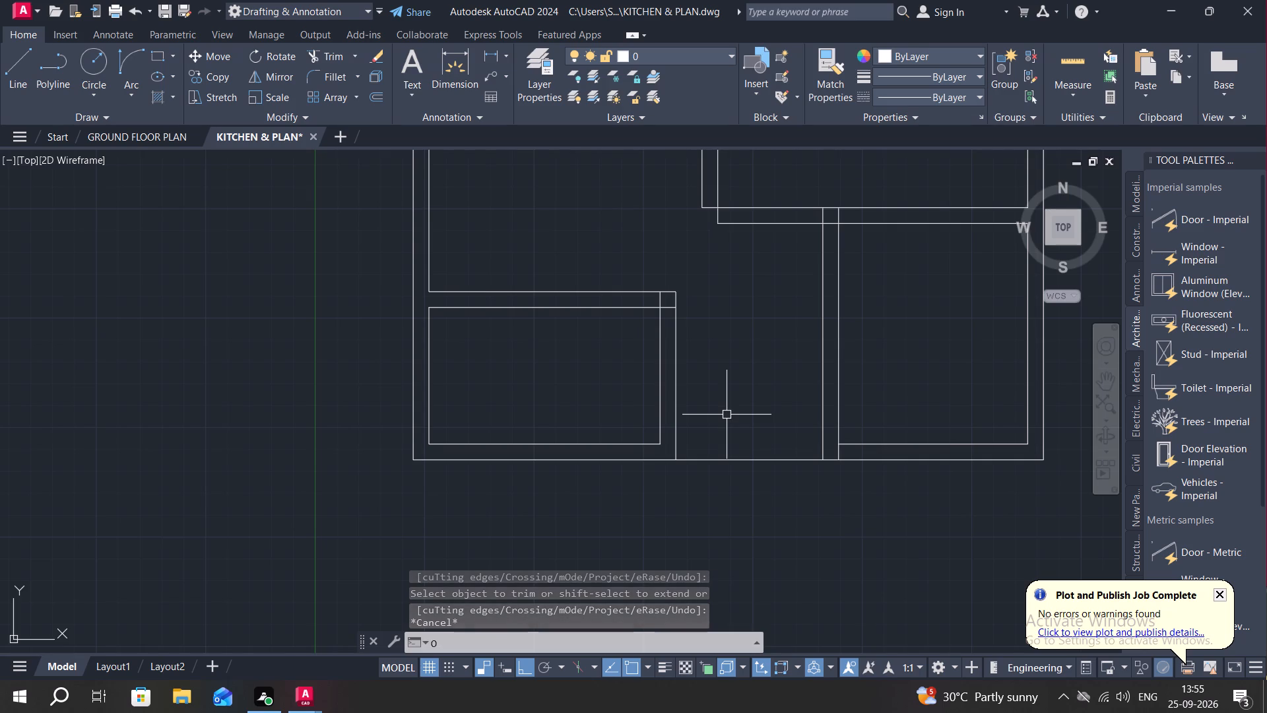
key("Escape")
type("BRE")
key("a")
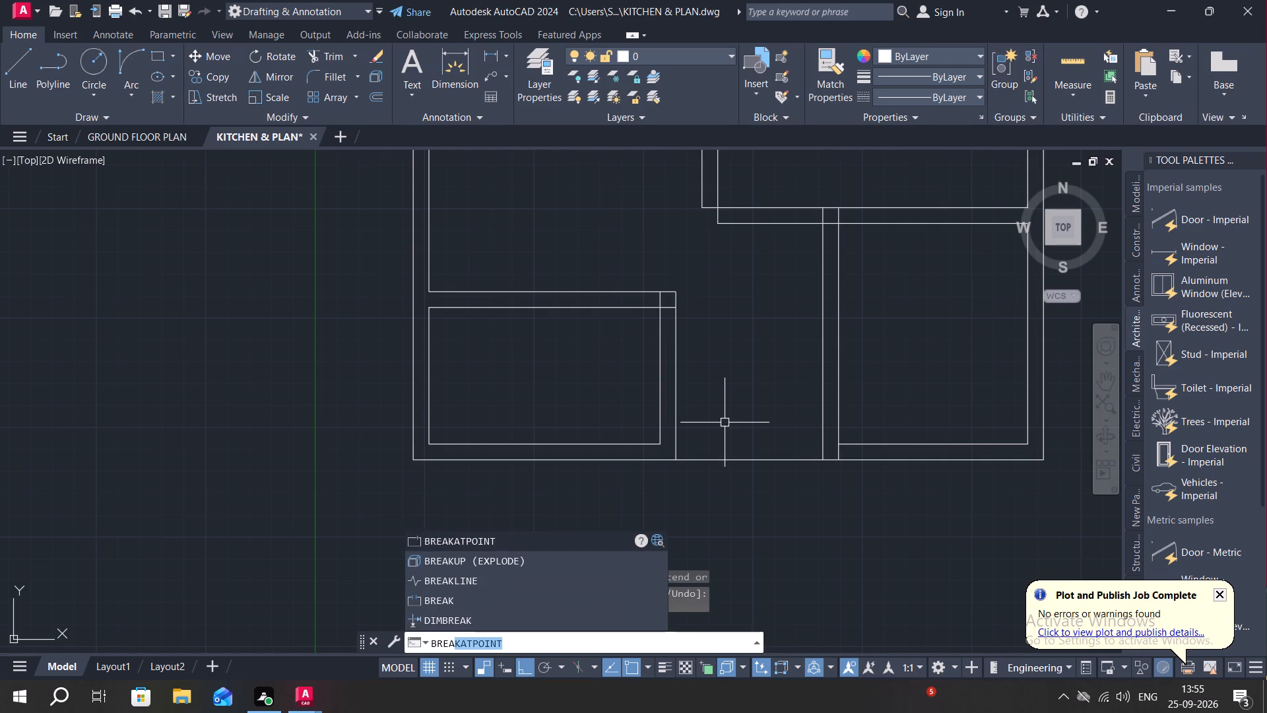
key("space")
left_click(736, 459)
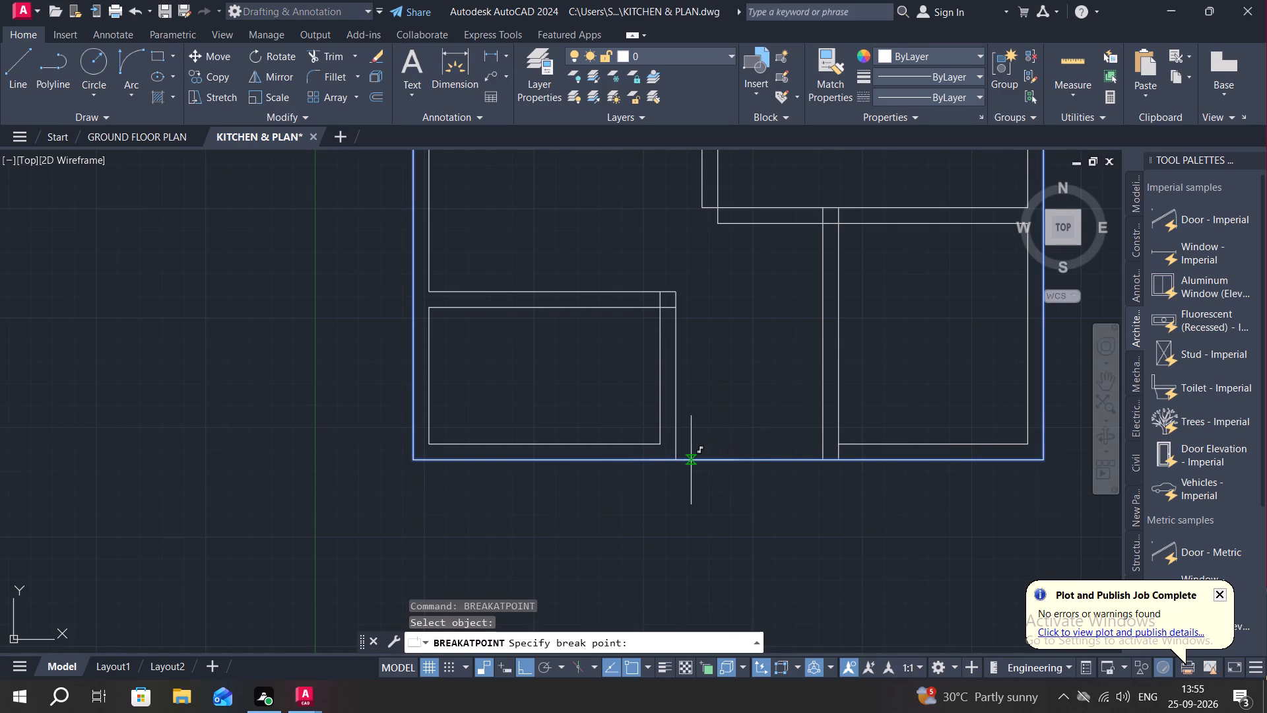
left_click(674, 461)
key("space")
left_click(709, 461)
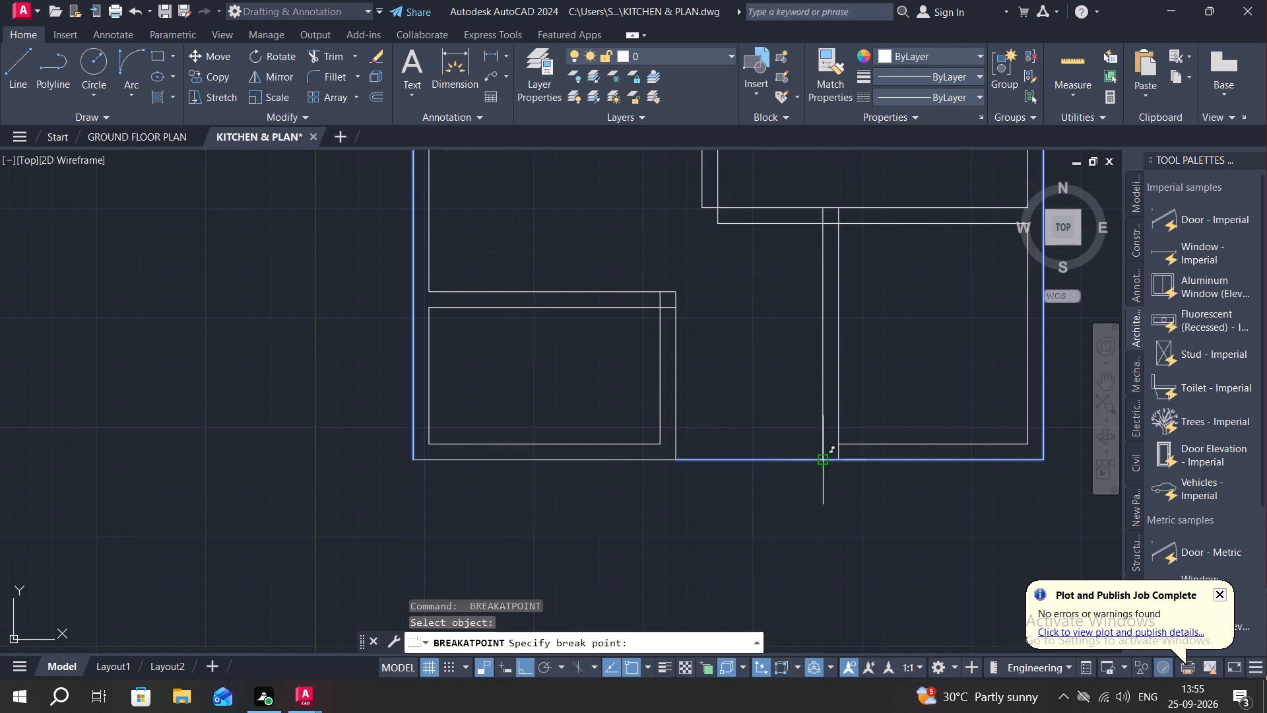
left_click(825, 459)
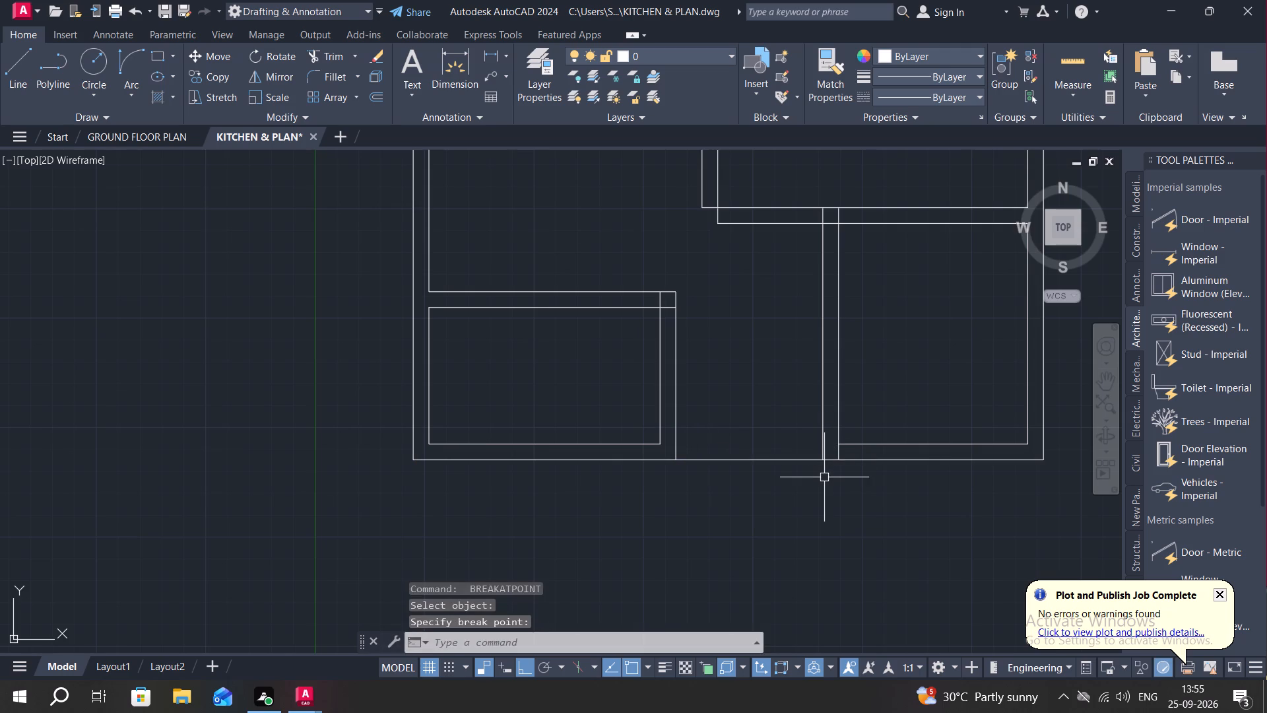
key("Escape")
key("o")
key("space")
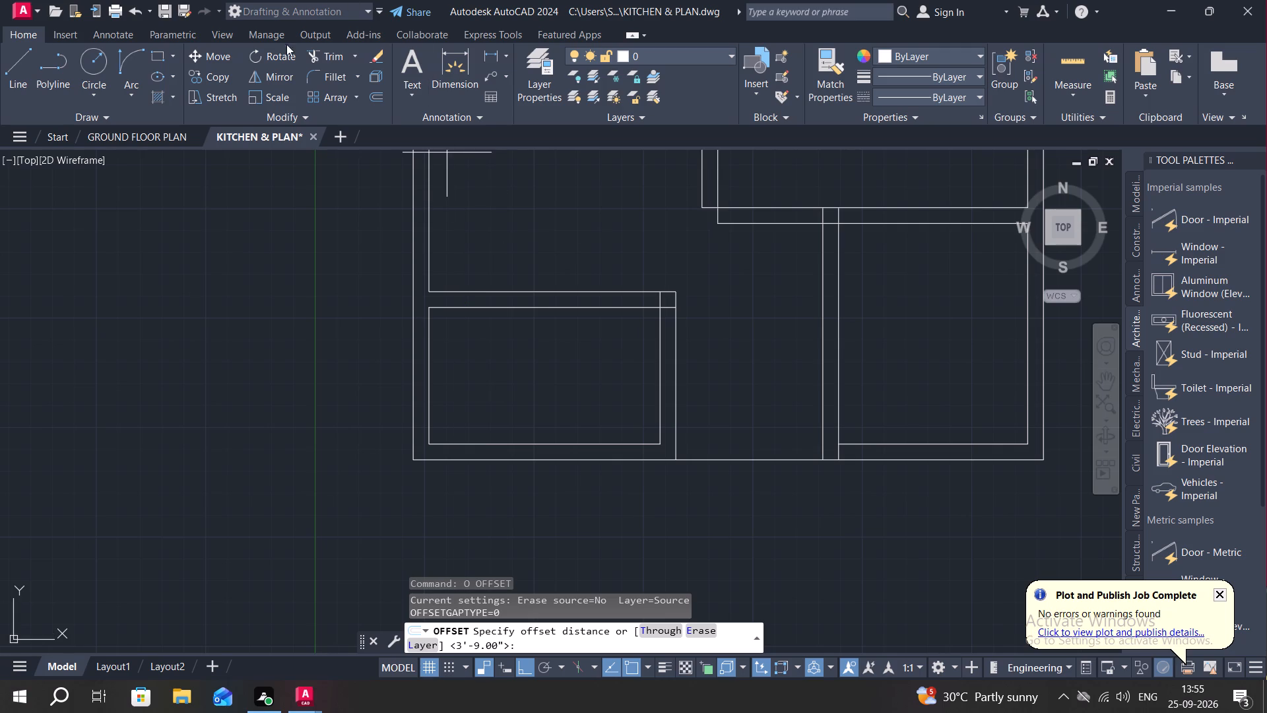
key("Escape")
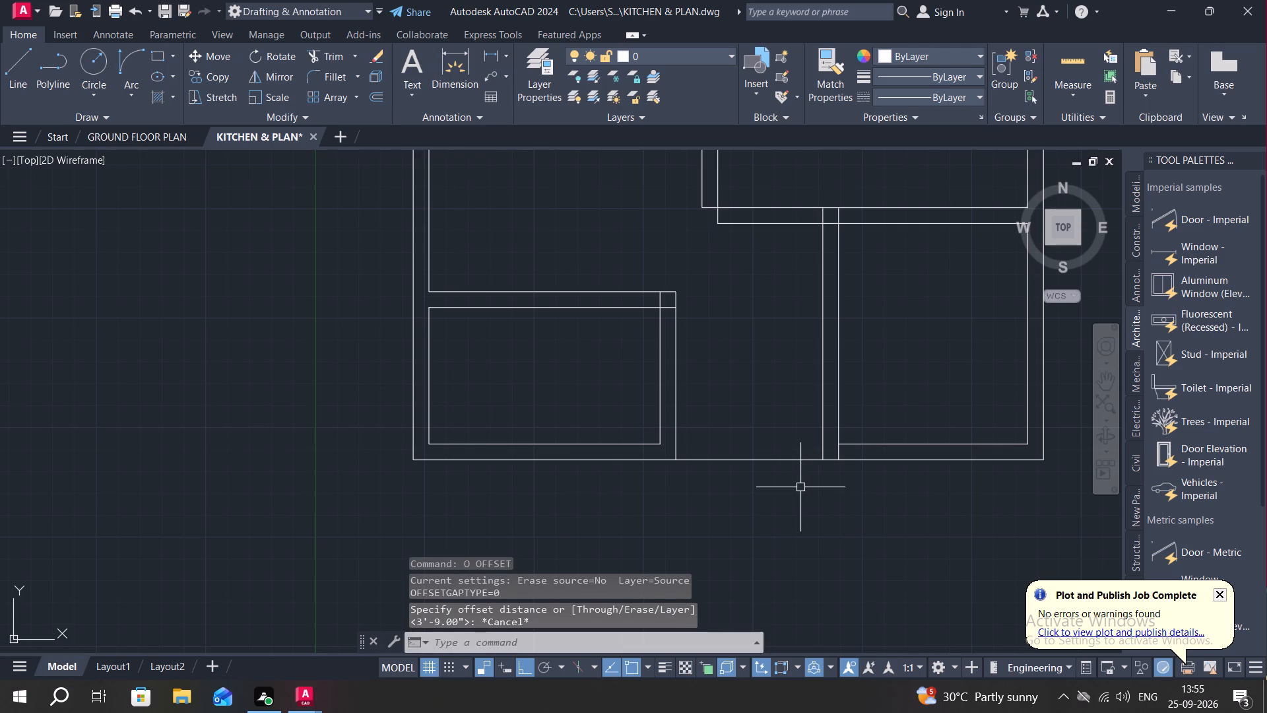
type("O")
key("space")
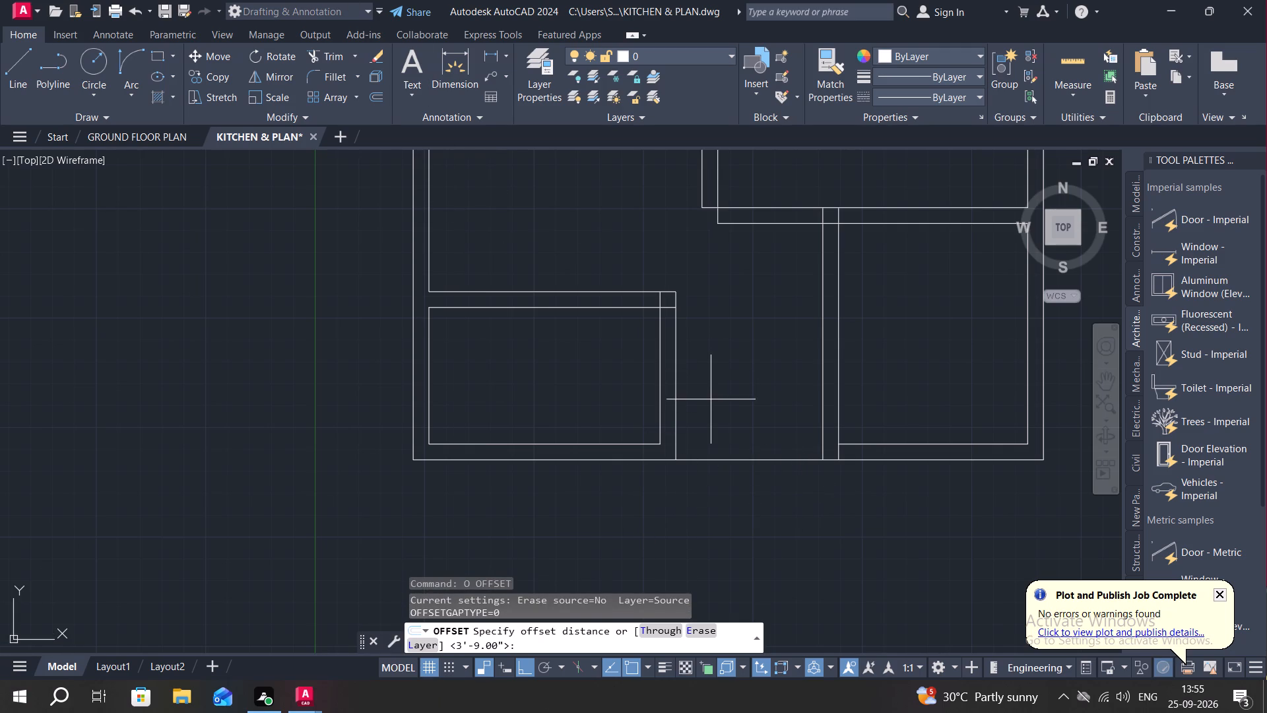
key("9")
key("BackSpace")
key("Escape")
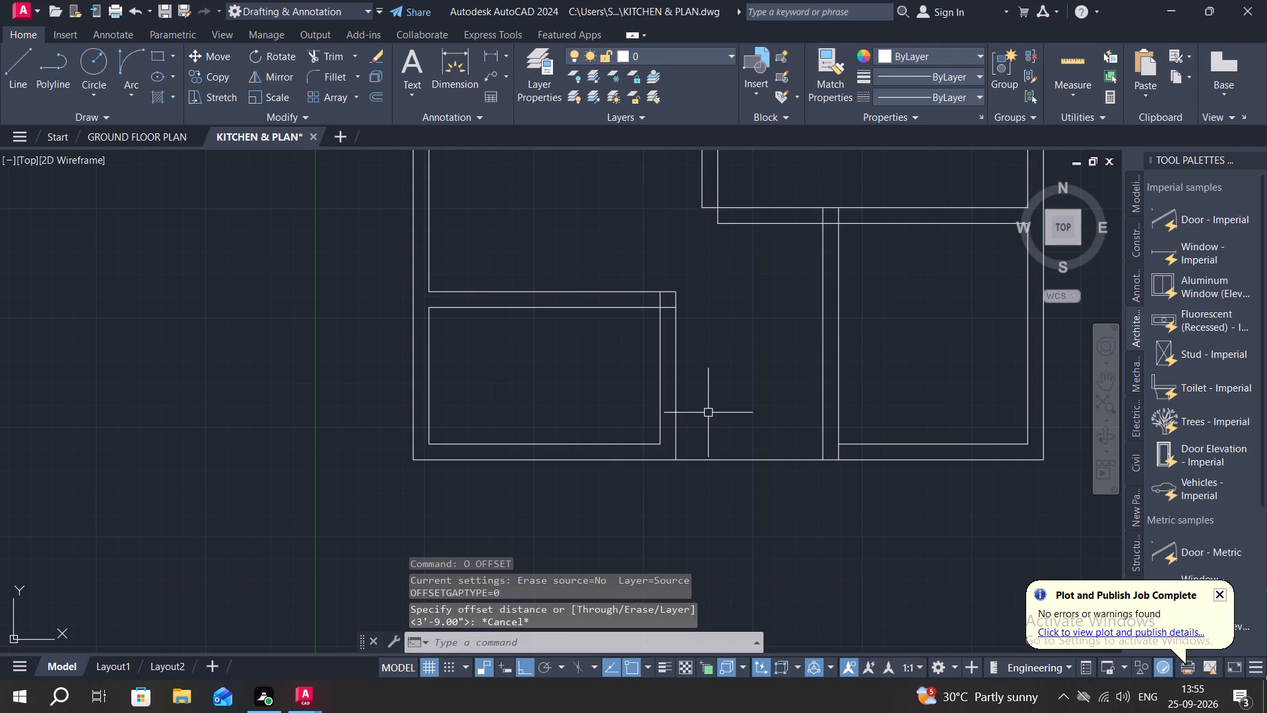
Offset the bottom outer wall segment between the partitions upward by 3'9".
type("O")
key("space")
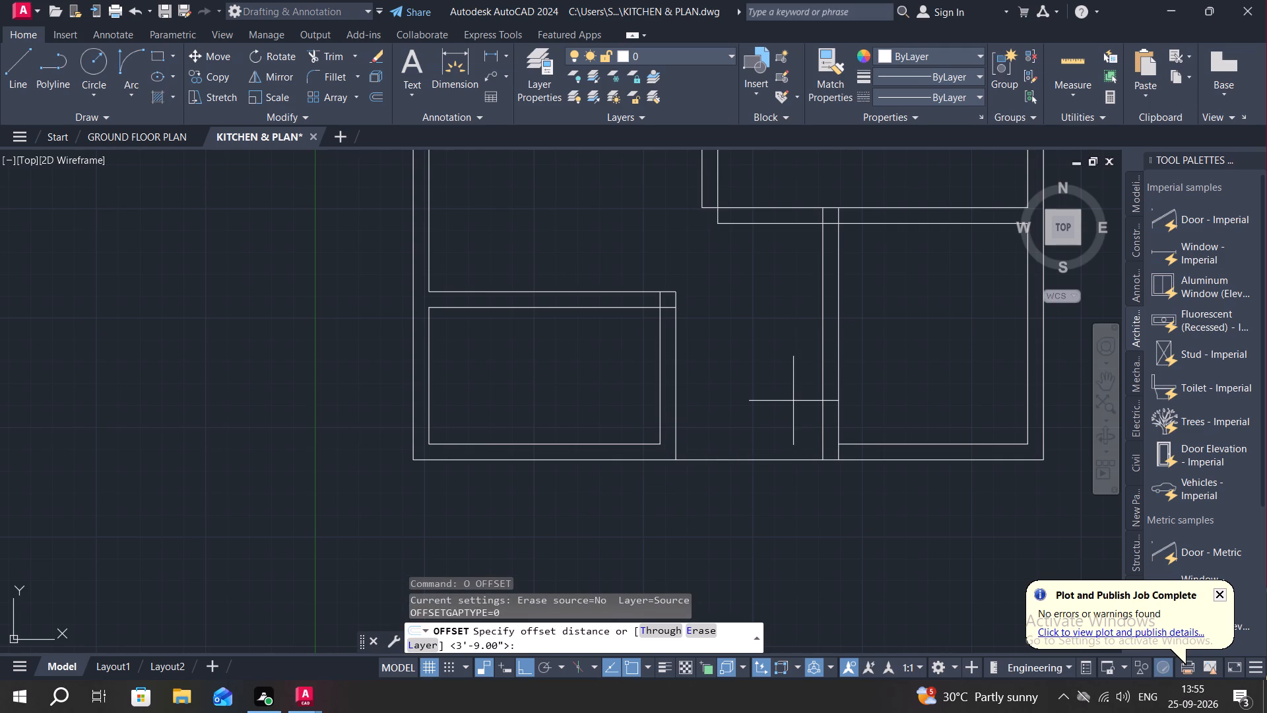
key("3")
key("apostrophe")
key("9")
key("shift+quotedbl")
key("Return")
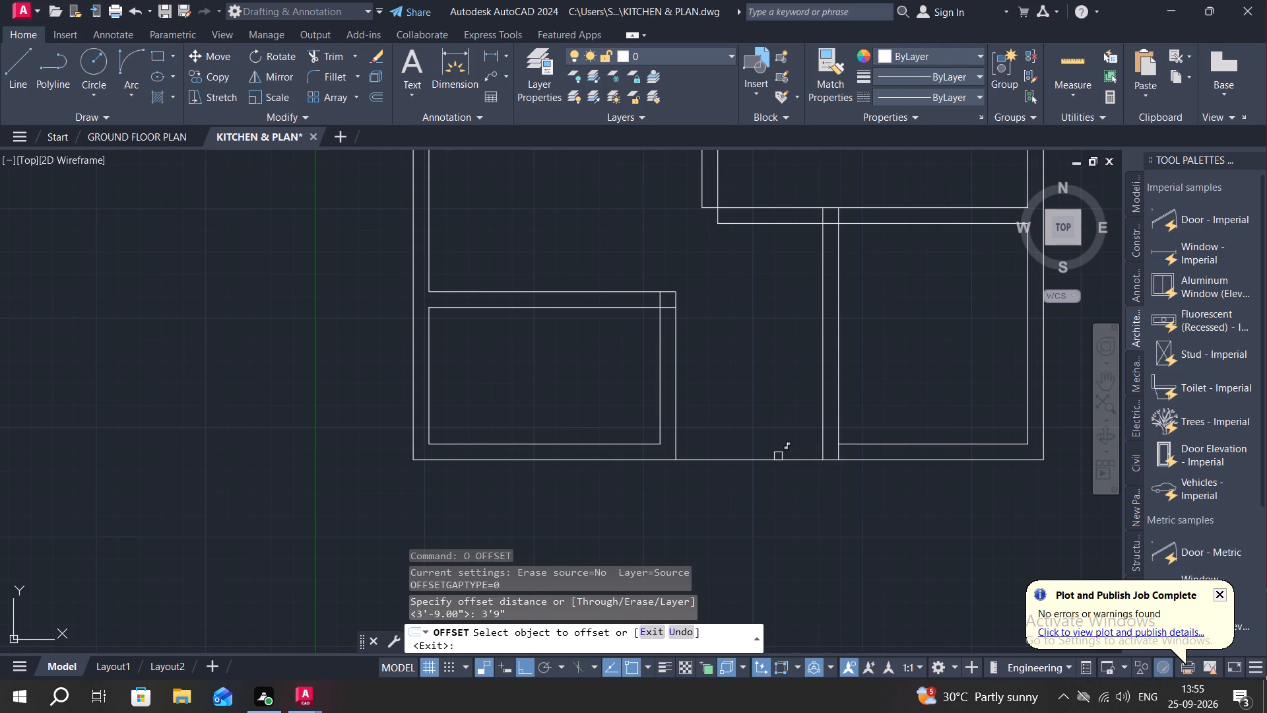
left_click(778, 458)
left_click(752, 347)
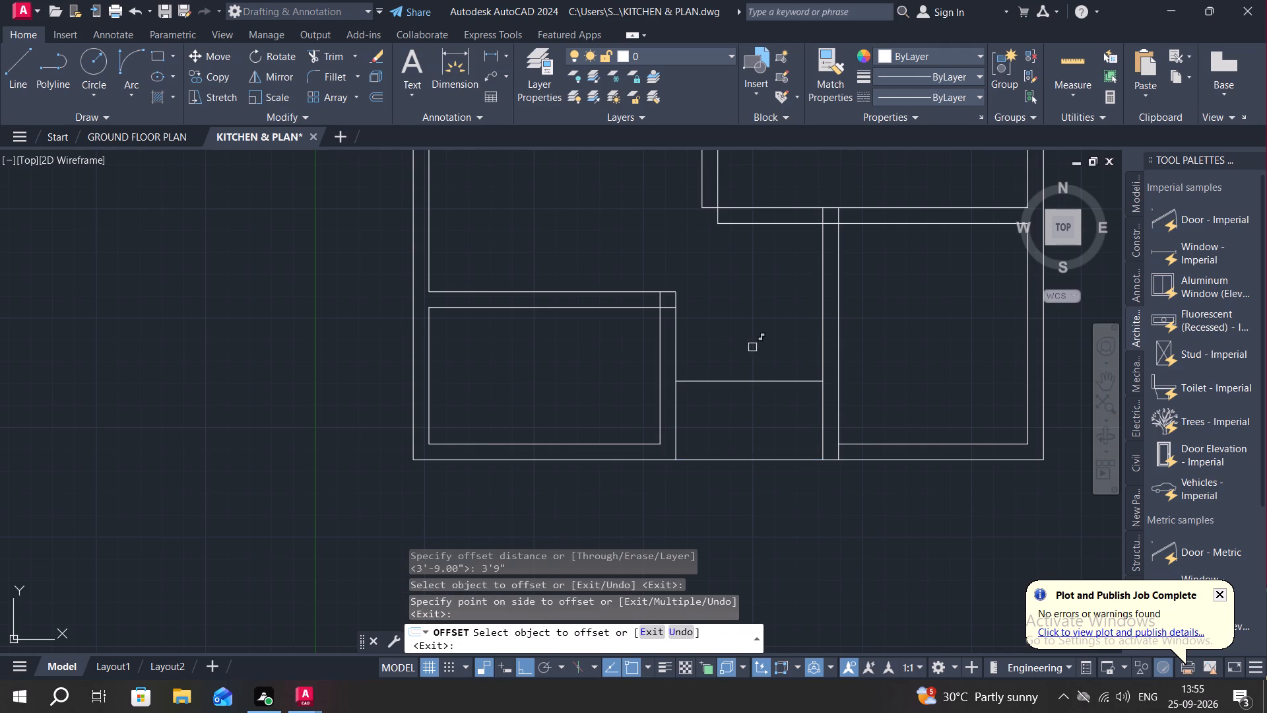
key("Escape")
Offset the bottom outer wall segment between the partitions upward by 9".
type("O 9")
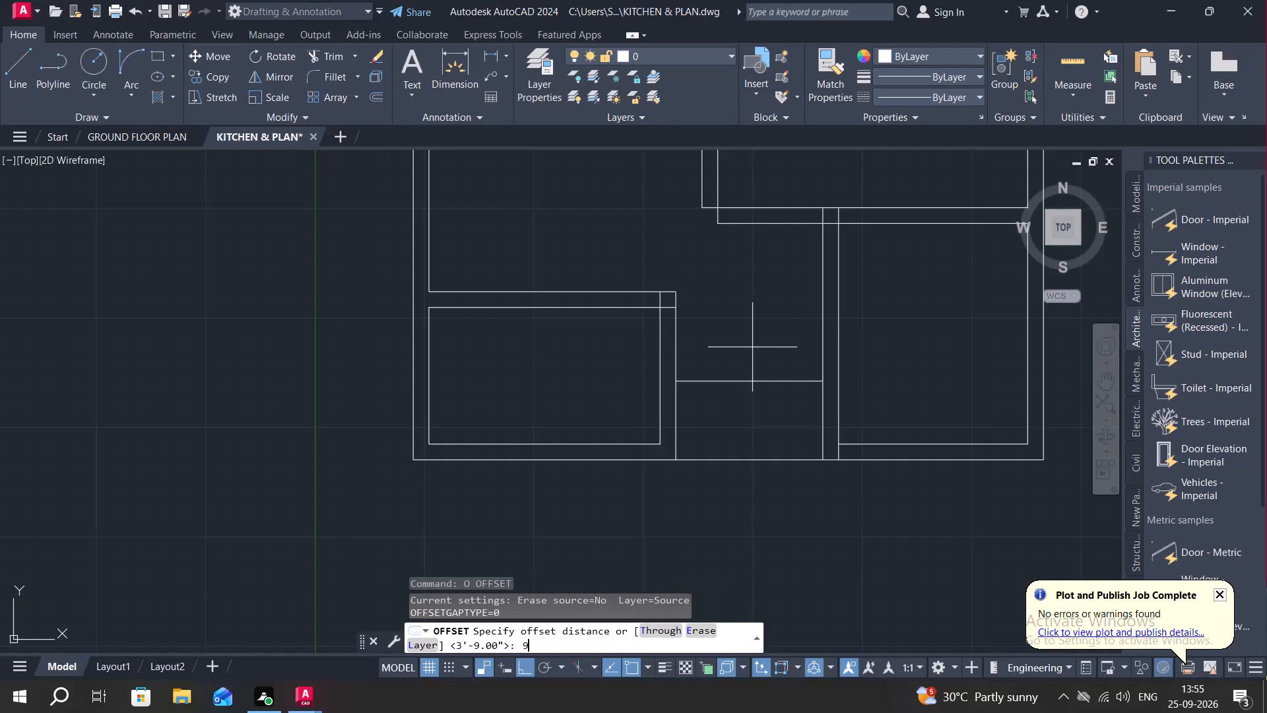
key("shift+quotedbl")
key("Return")
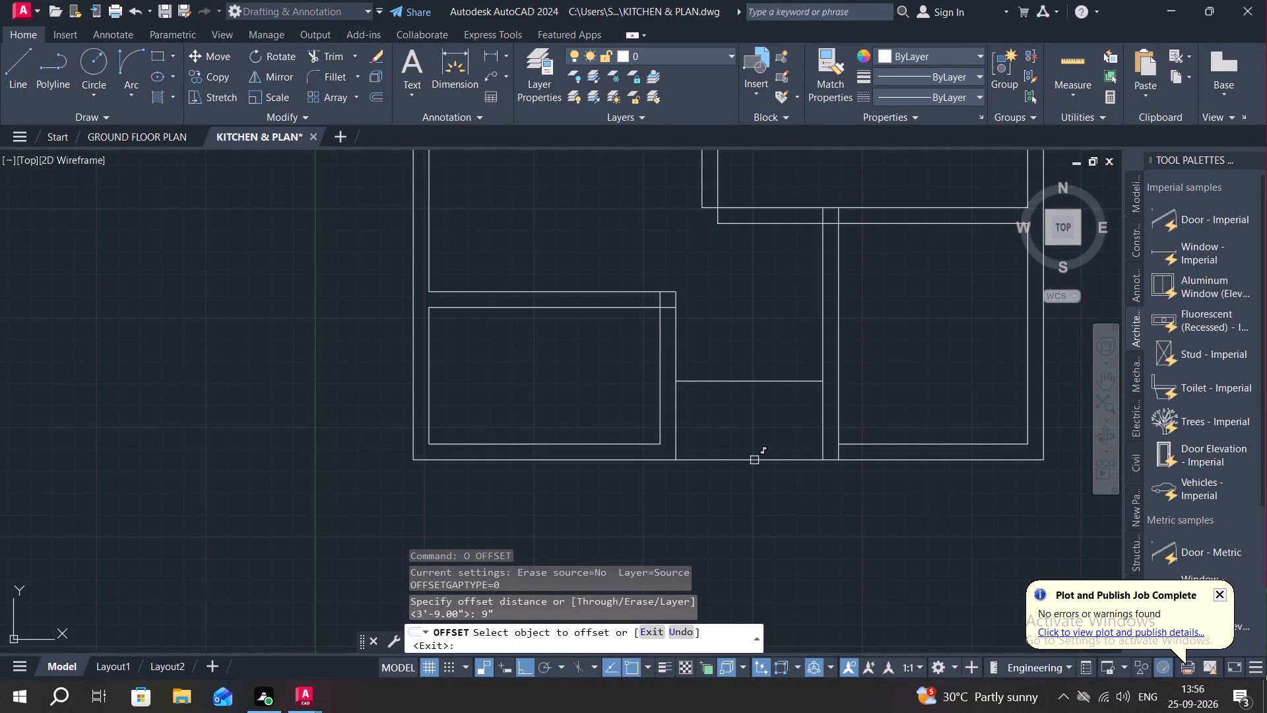
left_click(754, 459)
left_click(748, 426)
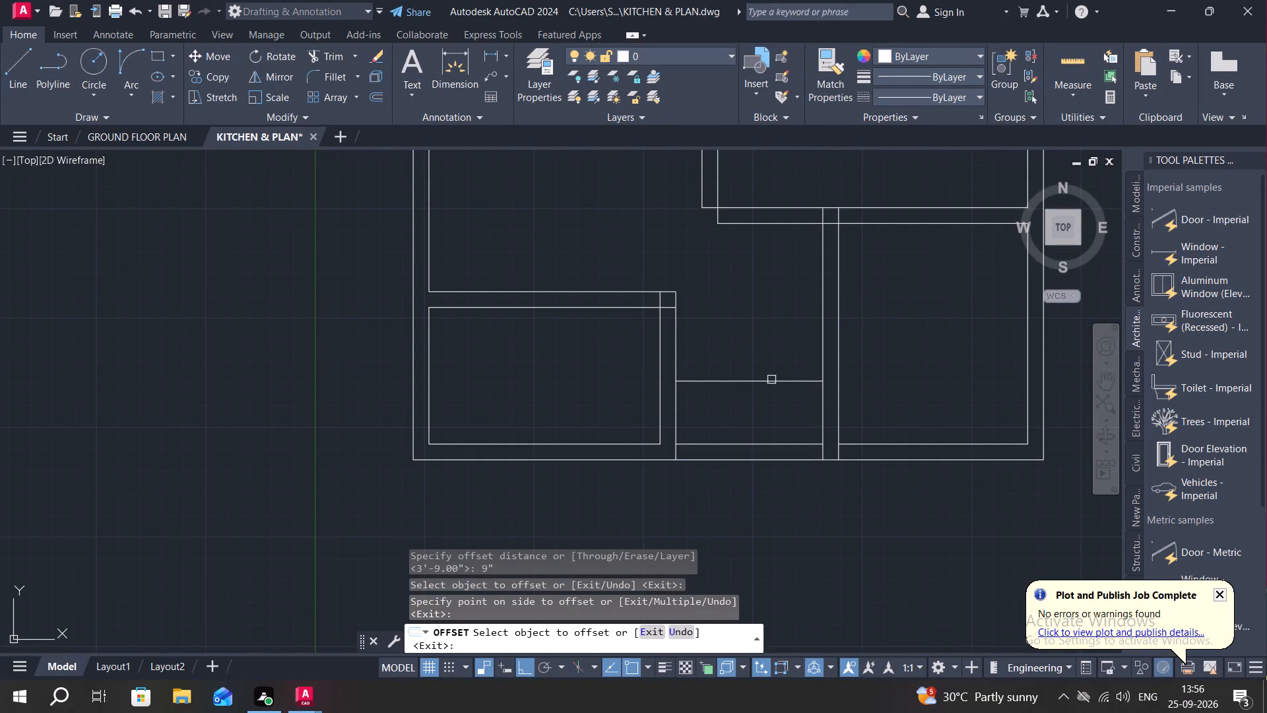
Offset the entrance's upper line downward twice and the bottom wall's inner line upward once by 9" to form the entrance steps.
left_click(771, 380)
left_click(772, 411)
left_click(772, 398)
left_click(774, 415)
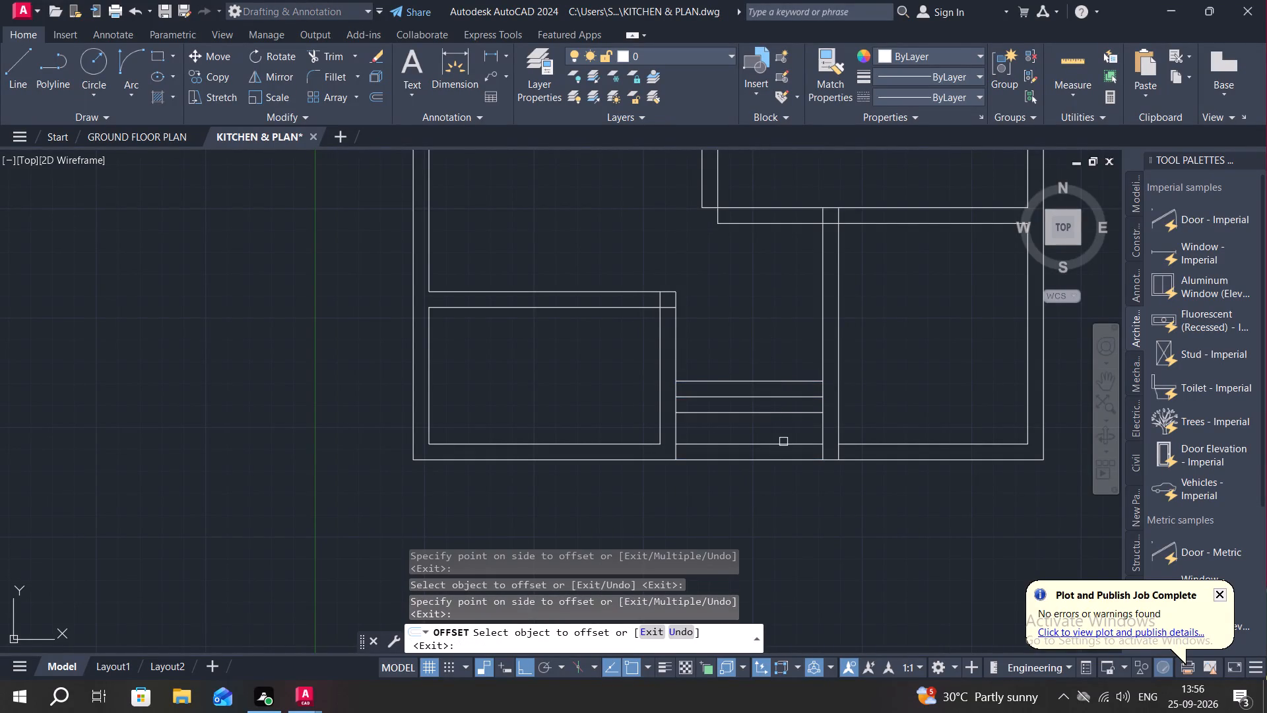
left_click(783, 442)
left_click(770, 409)
key("Escape")
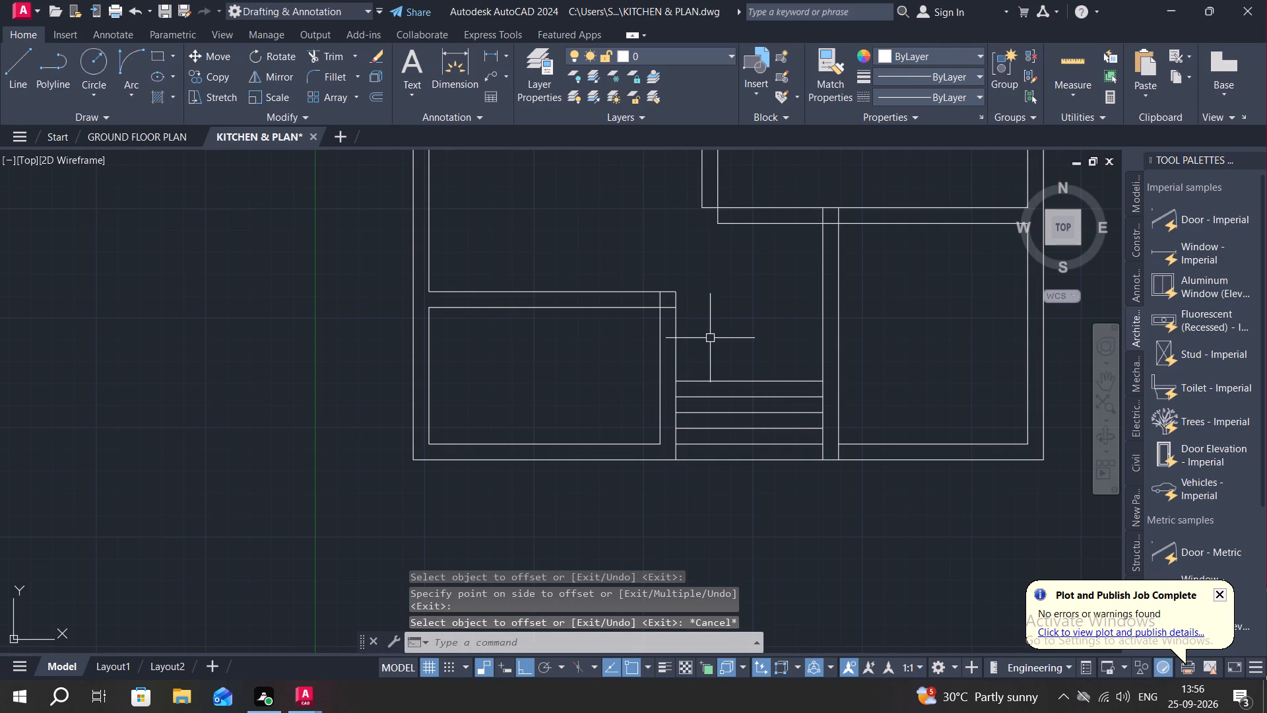
Draw a short line across the left bottom room's partition, between its two faces, just above the entrance steps.
type("L")
key("space")
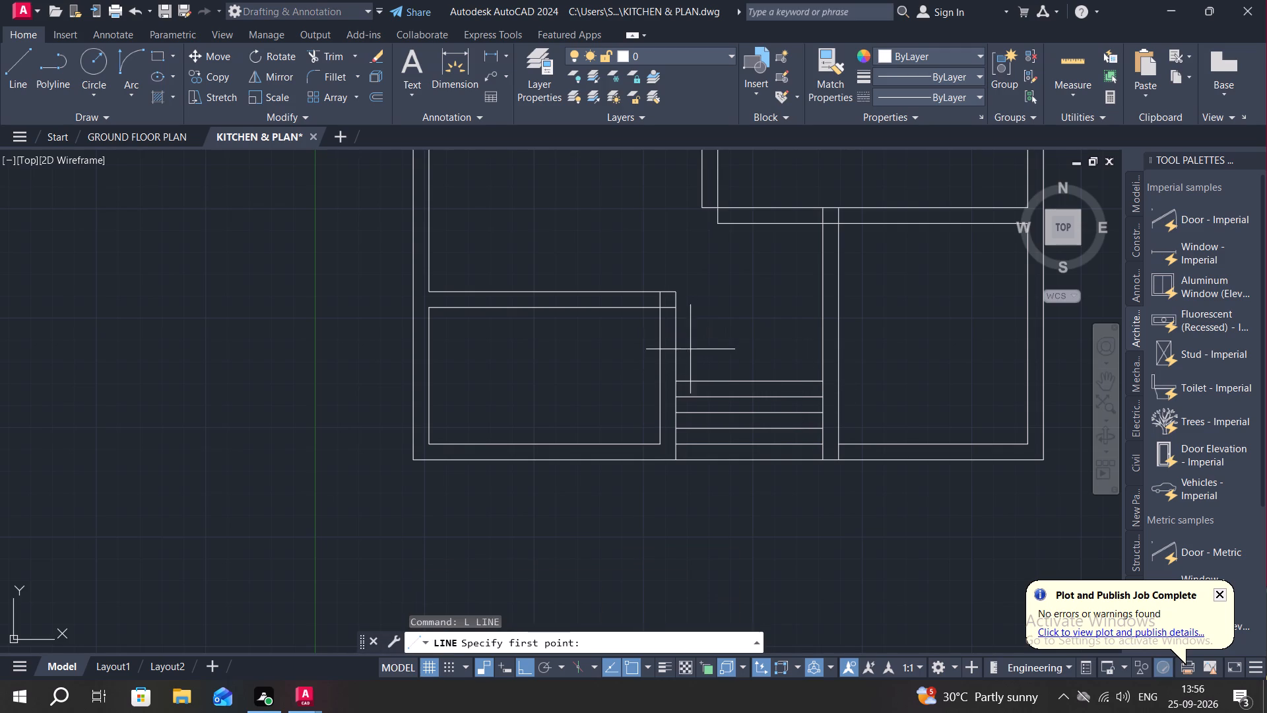
left_click(675, 364)
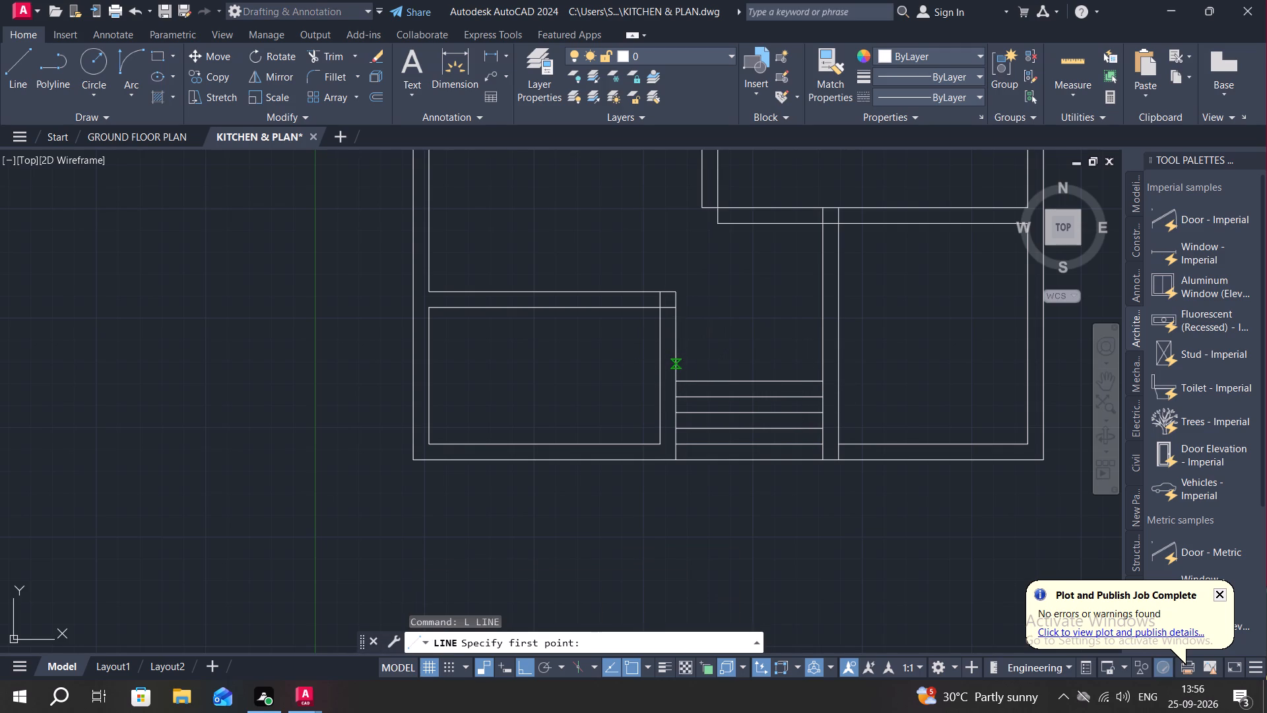
left_click(664, 362)
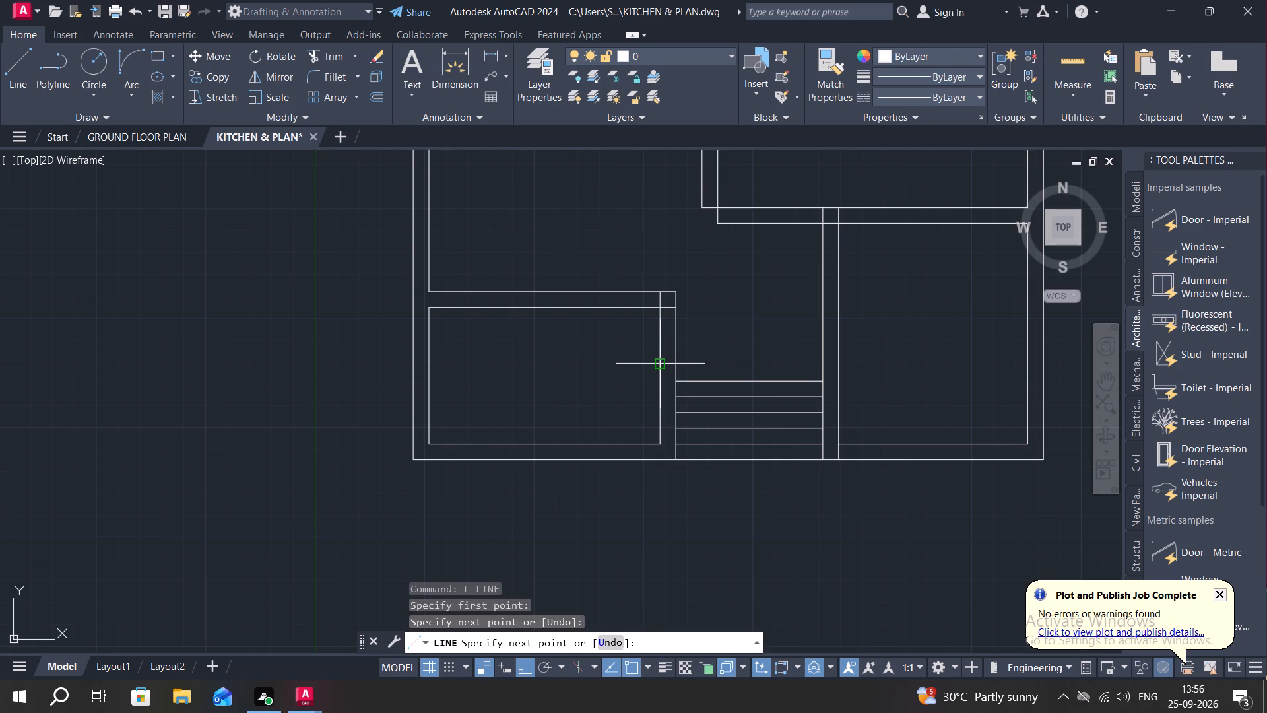
key("Escape")
Trim both partition faces between the short line and the cross wall, plus the leftover line inside the cross wall's end.
key("t")
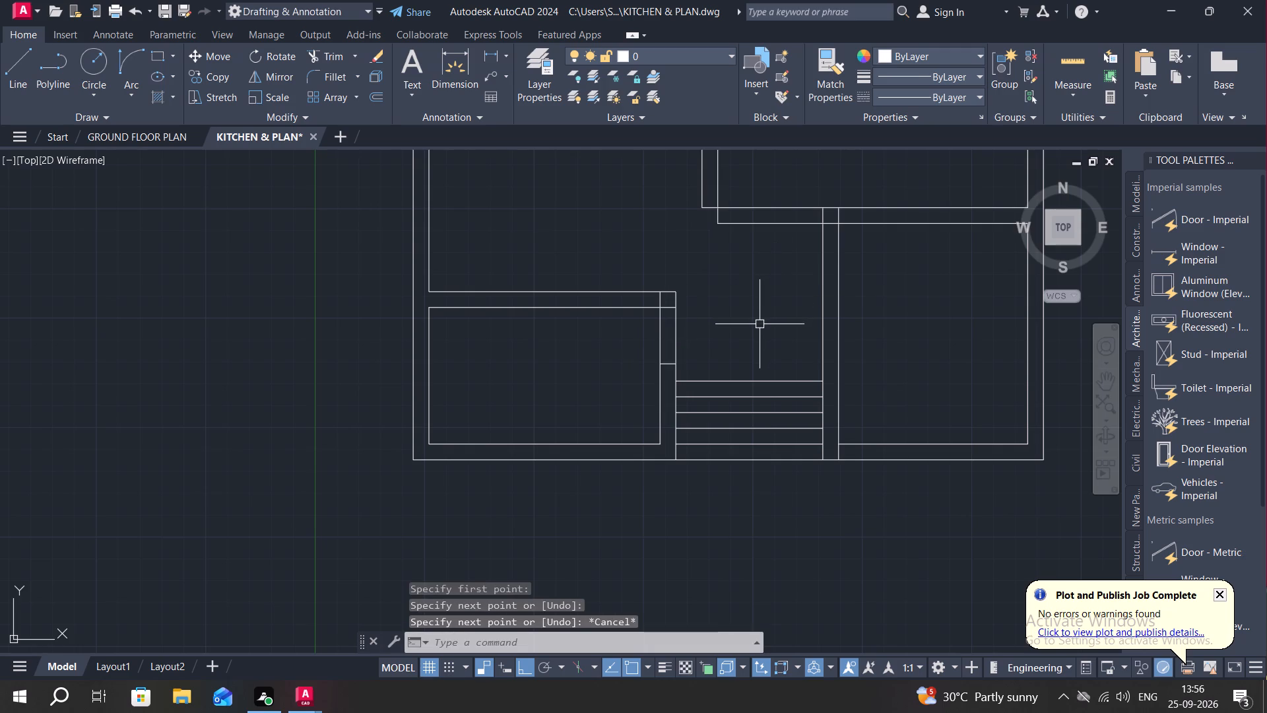
key("r")
key("space")
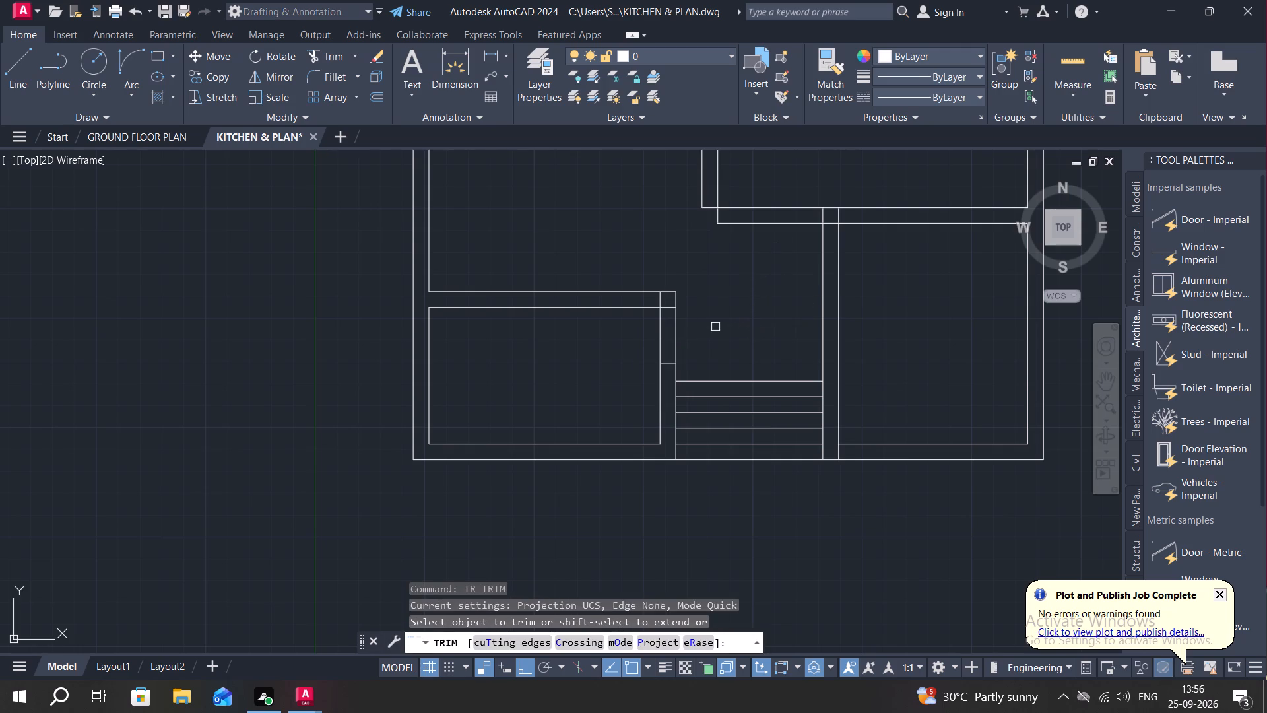
scroll(674, 333, "up", 1)
left_click_drag(610, 331, 753, 335)
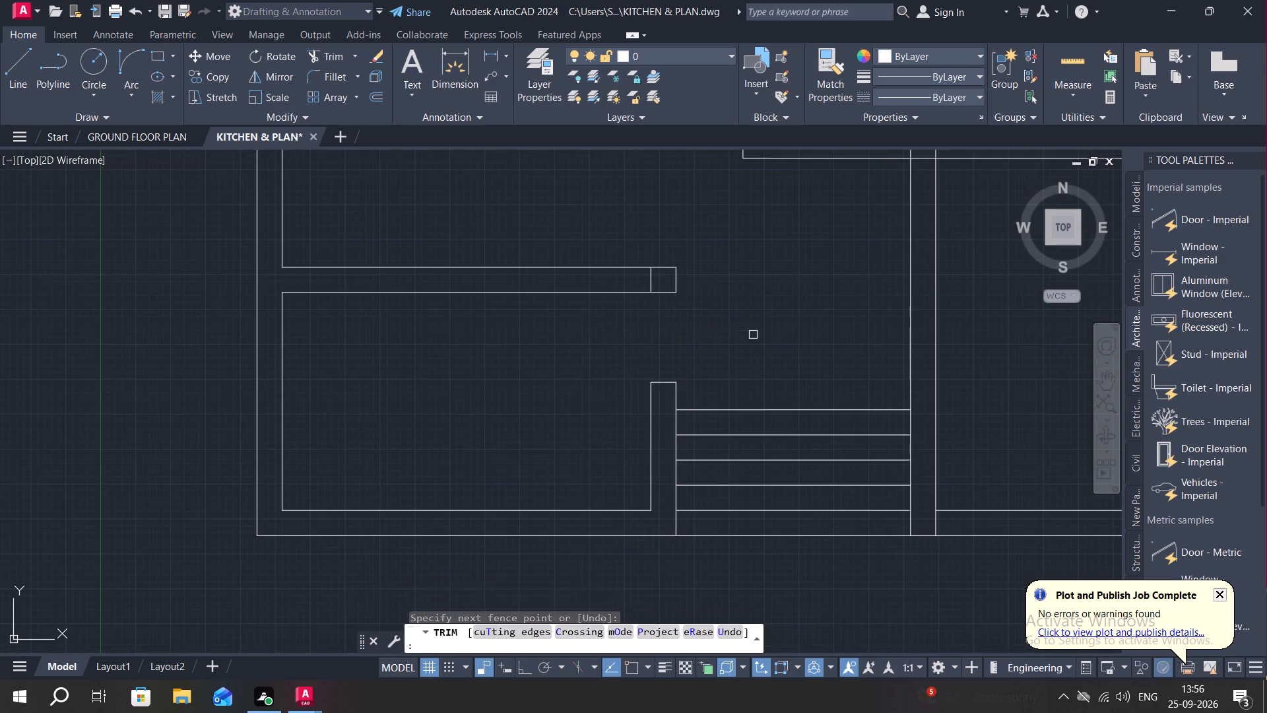
left_click(649, 280)
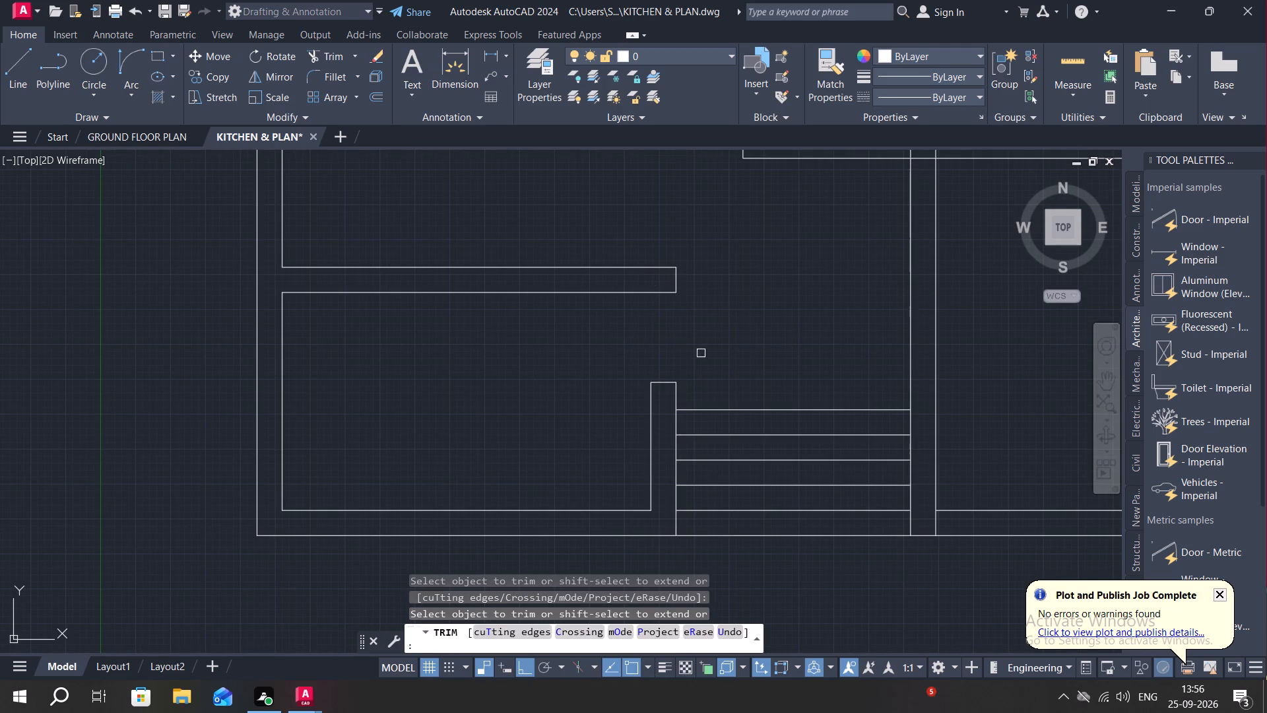
key("Escape")
Extend the two lines of the central vertical wall down to the top line of the entrance steps.
scroll(748, 371, "down", 1)
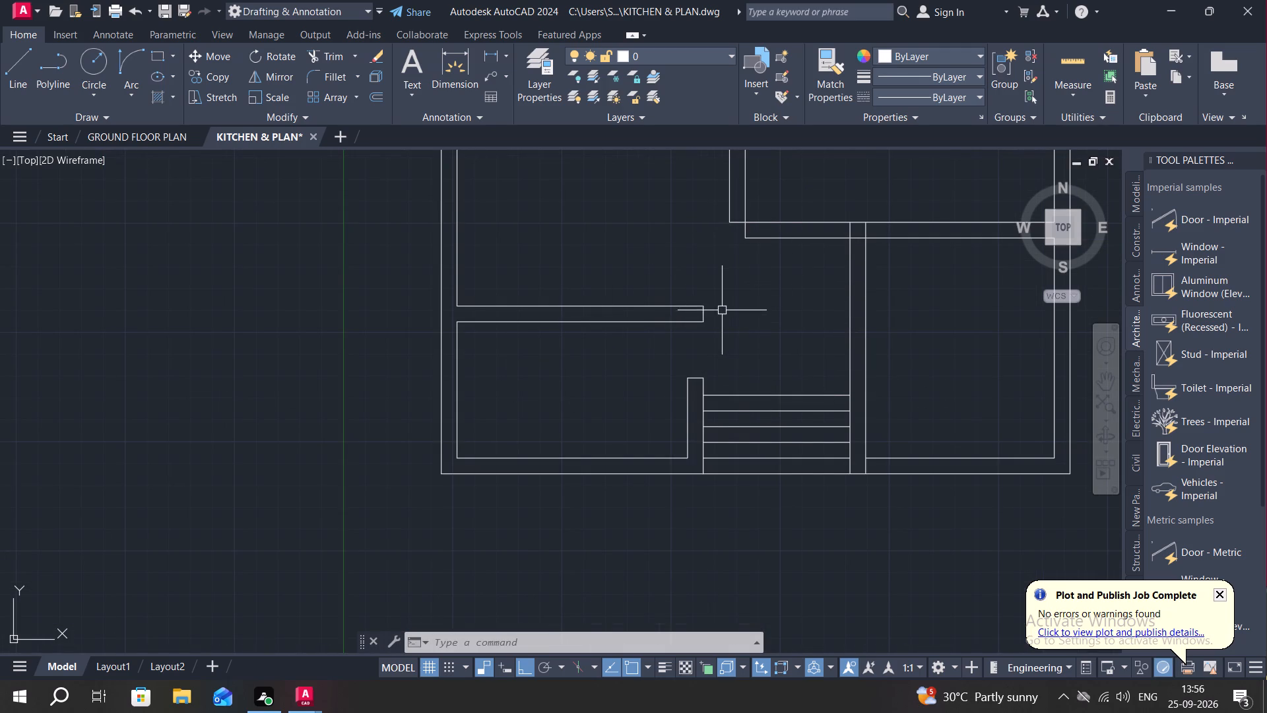
scroll(698, 314, "up", 2)
scroll(701, 316, "down", 2)
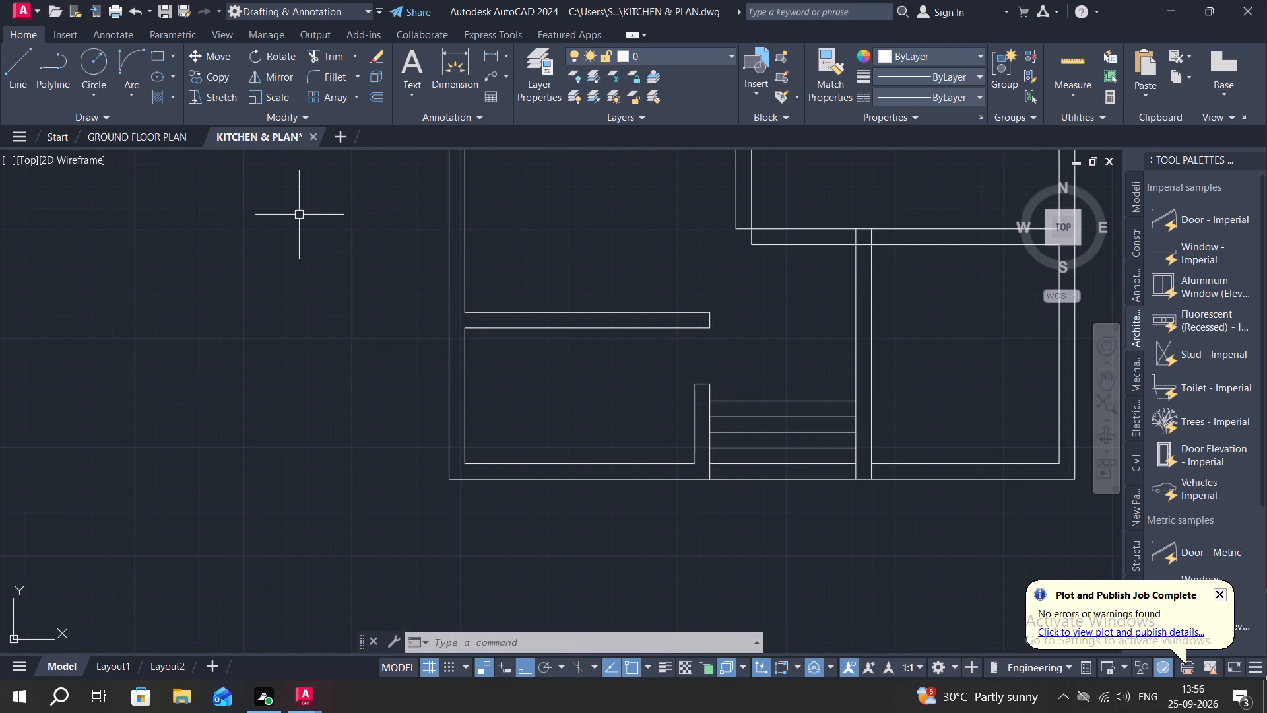
type("EX")
key("space")
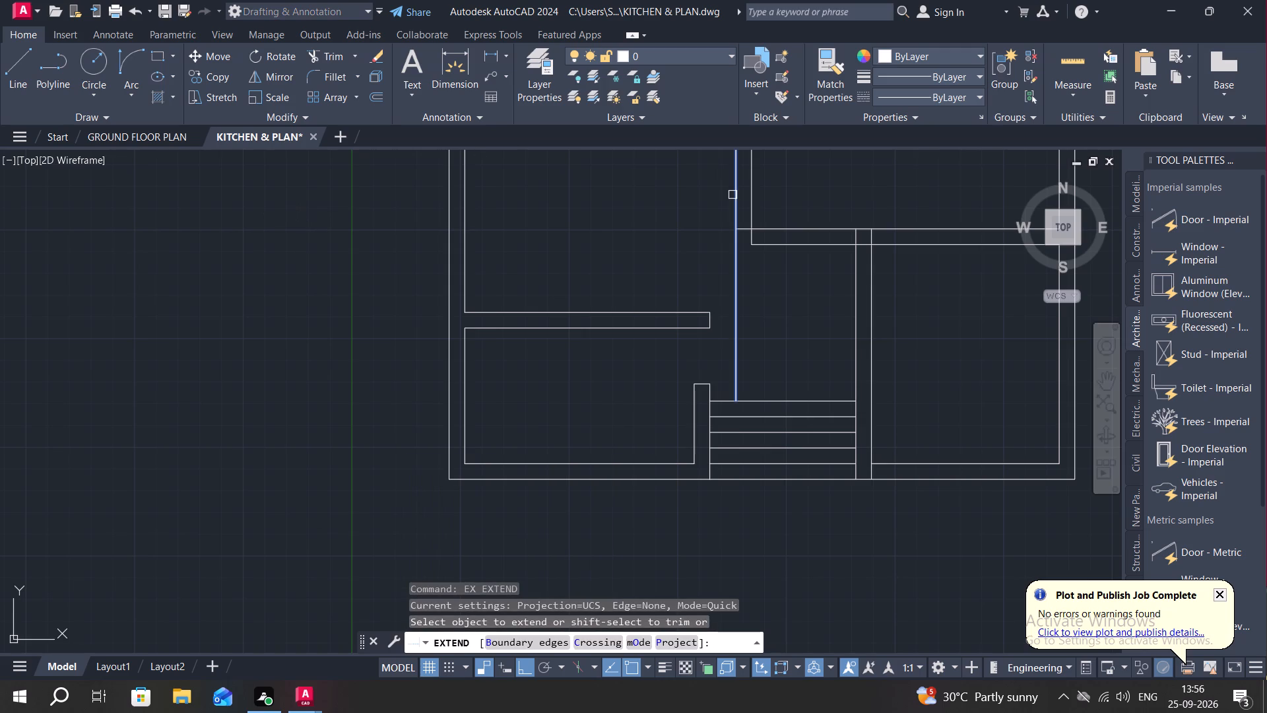
left_click(732, 195)
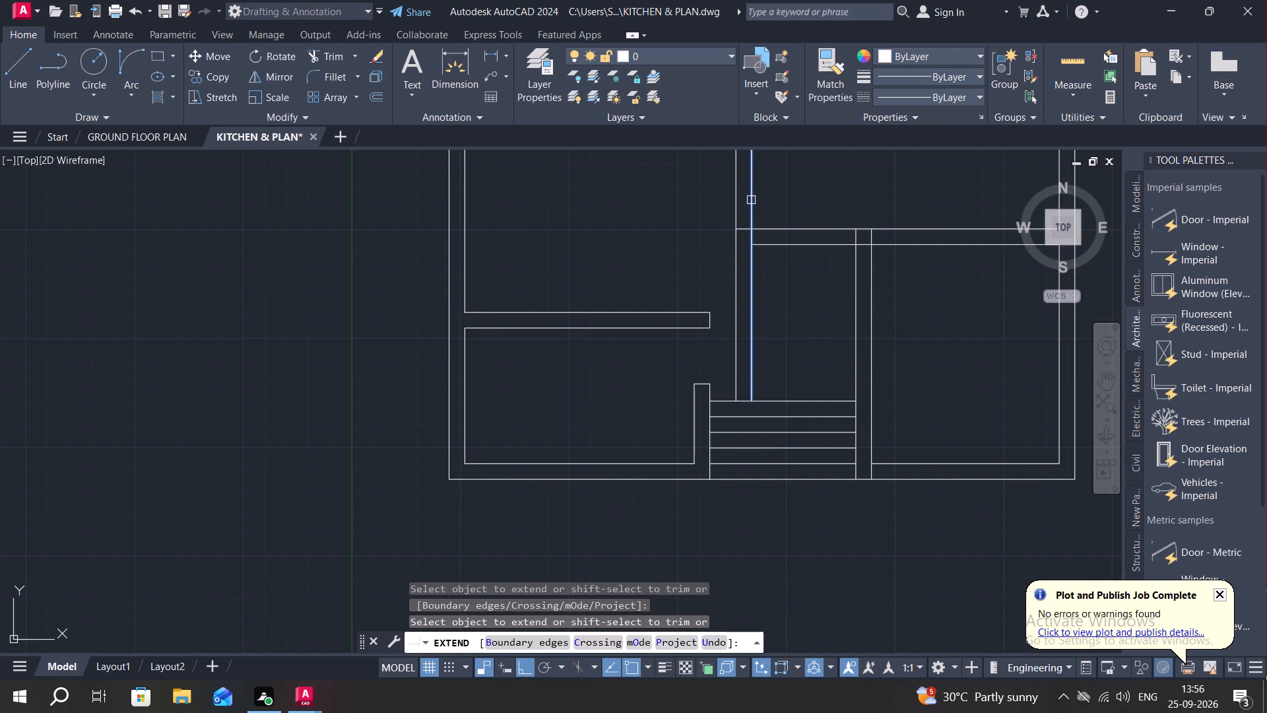
left_click(751, 200)
Extend both lines of the left room's cross wall across the central vertical wall to its far face.
left_click(693, 325)
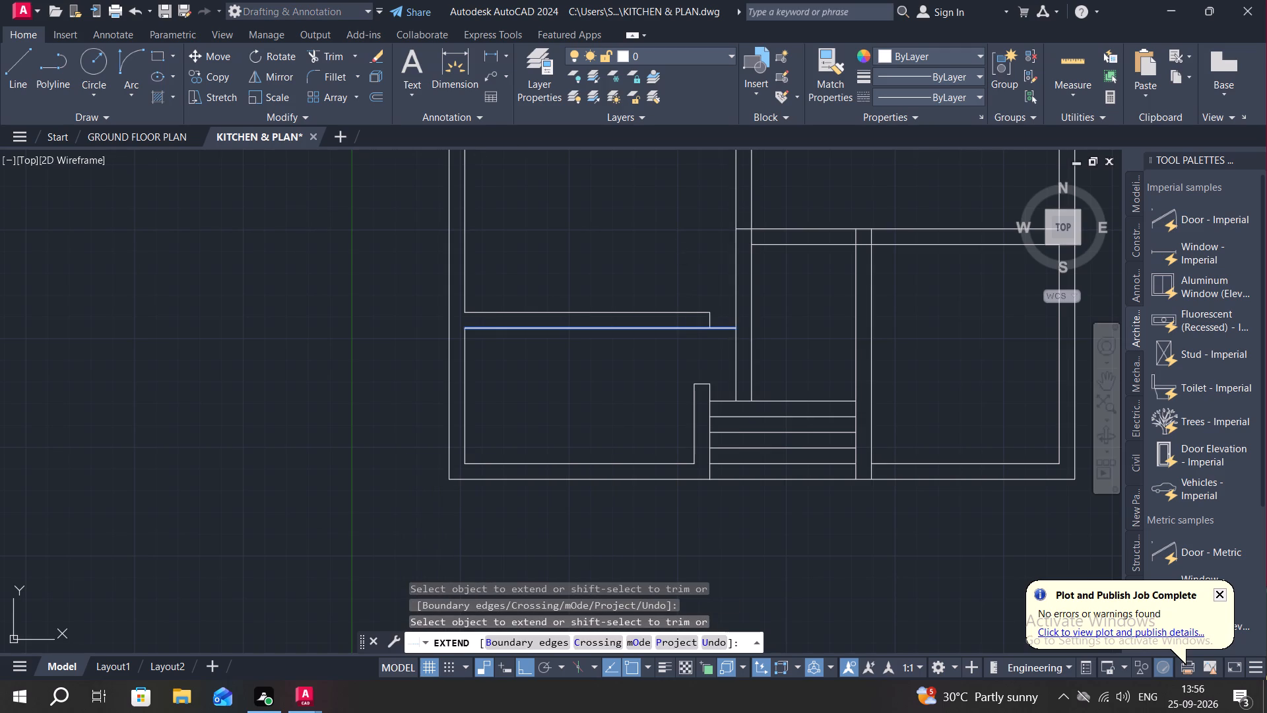
left_click(698, 325)
left_click(698, 315)
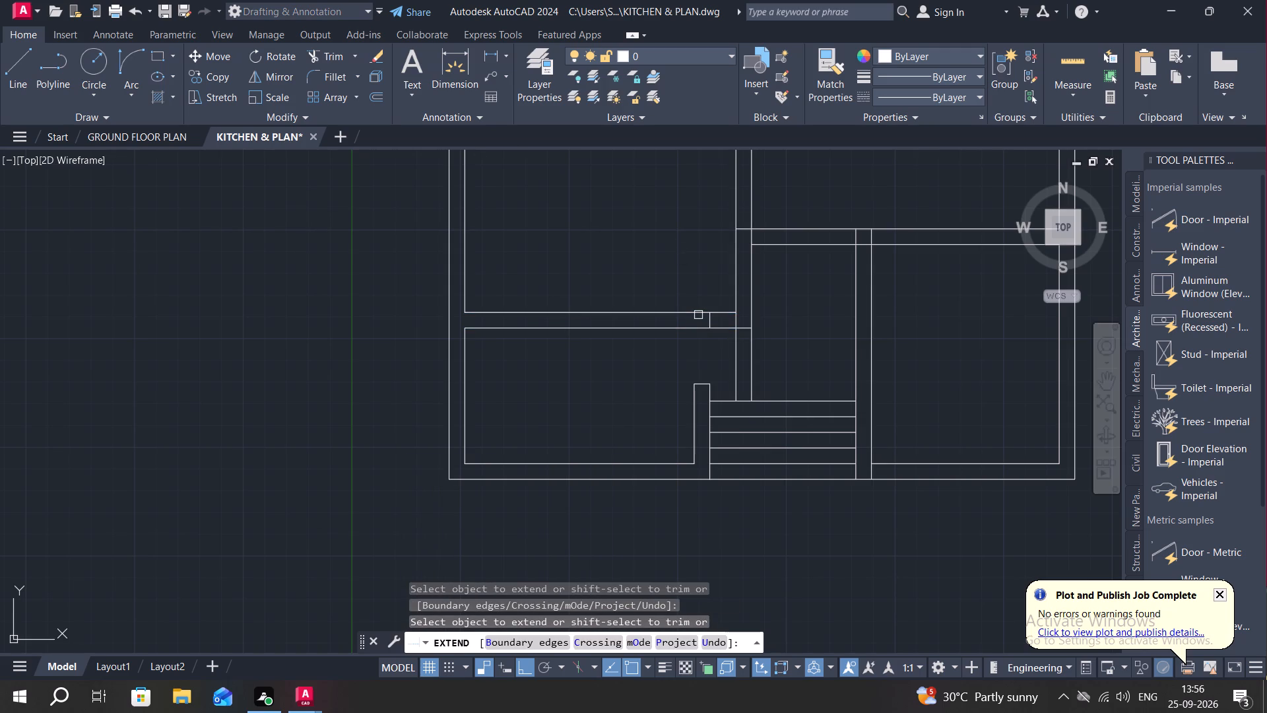
left_click(698, 315)
key("Escape")
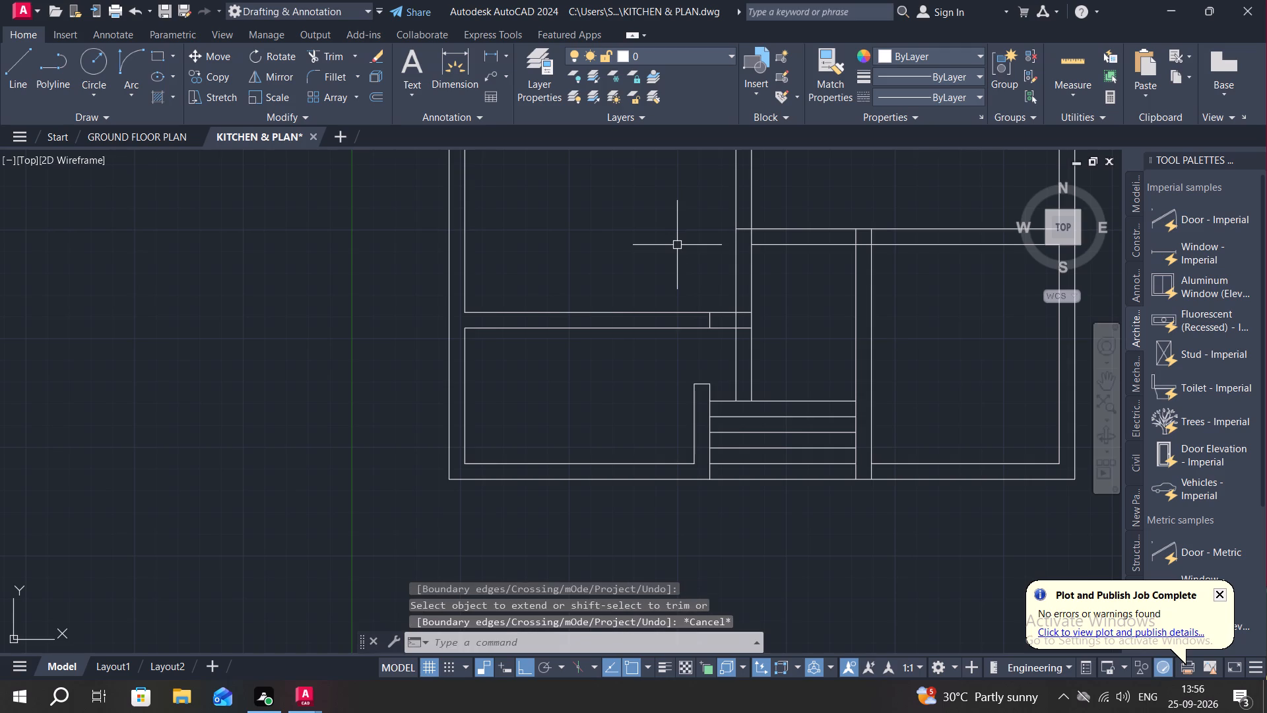
Trim the cross wall's old end line, the central wall lines below the cross wall, and the overlap inside their corner.
key("t")
type("R")
key("space")
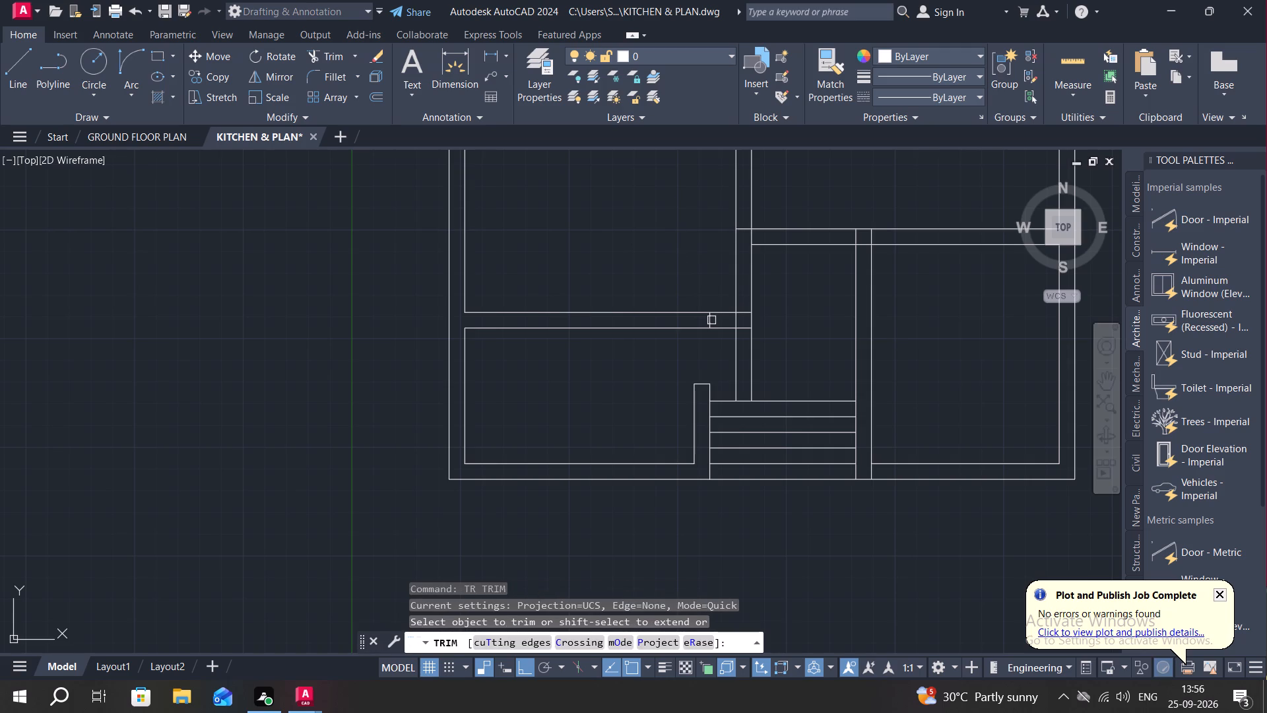
left_click(707, 323)
left_click_drag(721, 352, 730, 354)
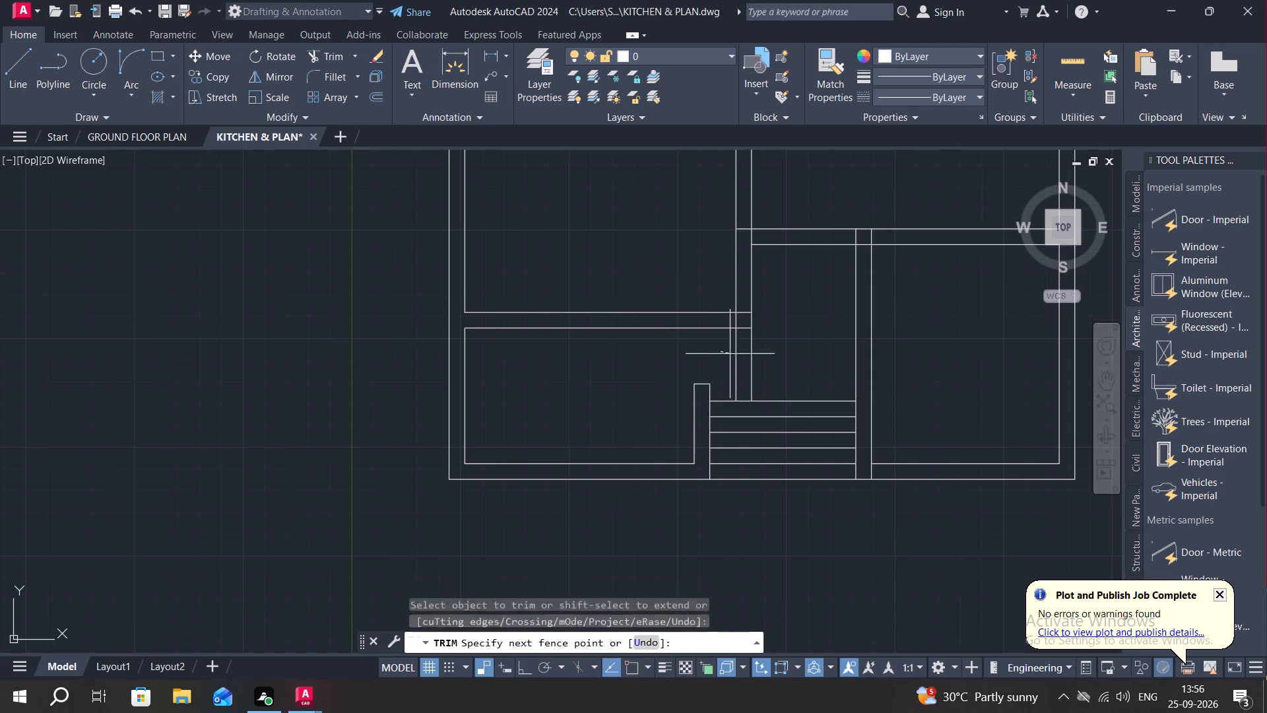
left_click_drag(730, 354, 768, 368)
scroll(732, 320, "up", 3)
left_click_drag(728, 319, 767, 310)
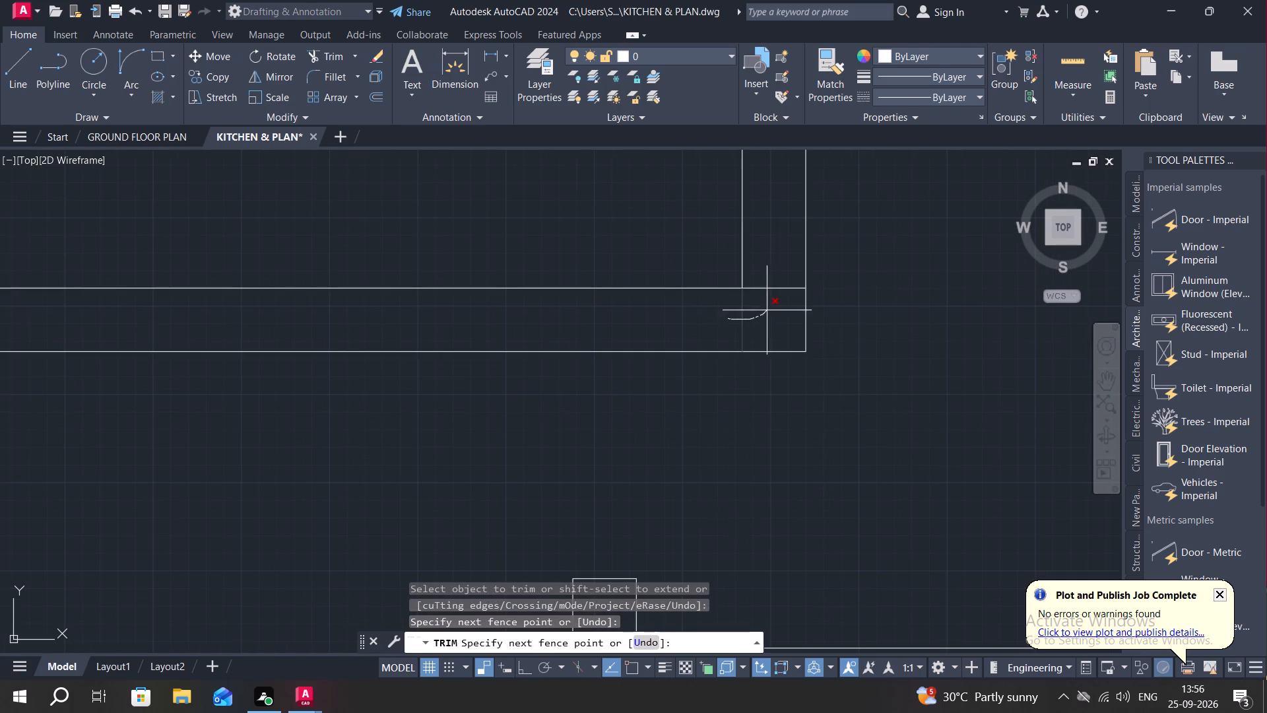
left_click_drag(767, 310, 779, 279)
scroll(914, 340, "down", 3)
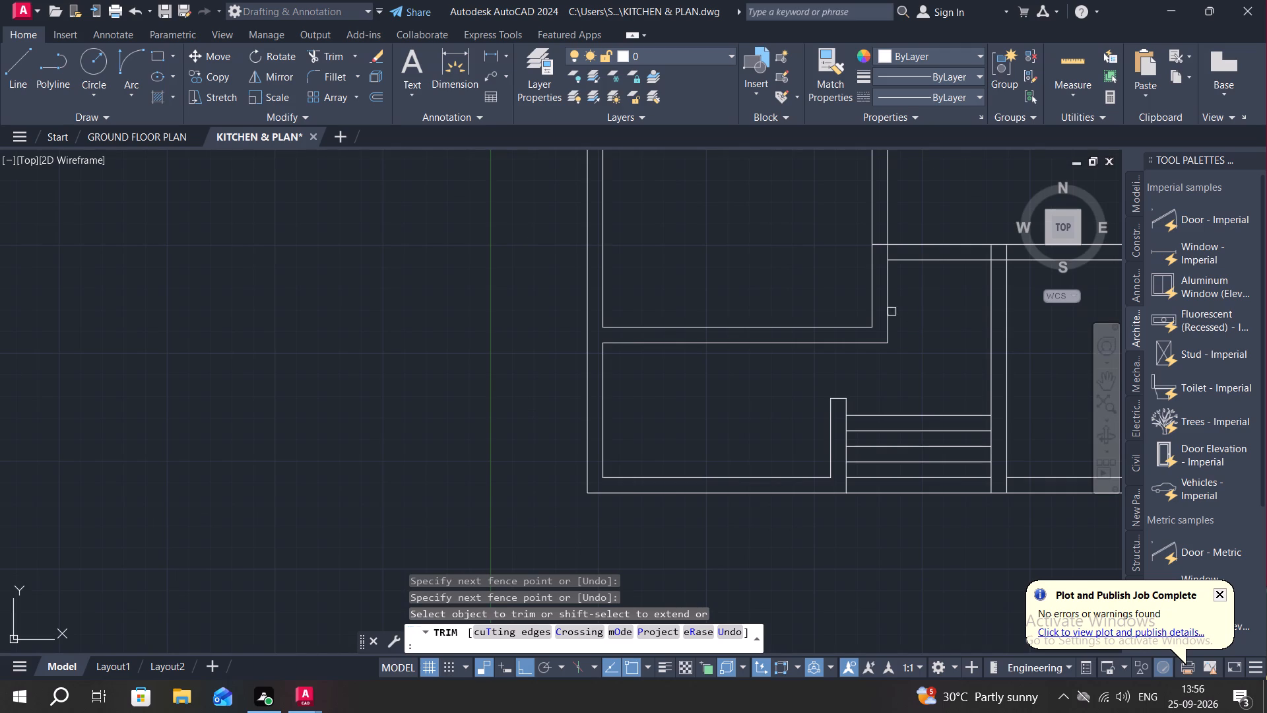
key("Escape")
Extend the cross wall's upper line to the central wall's outer face and the right cross wall's lower line to its inner face.
type("EX")
key("space")
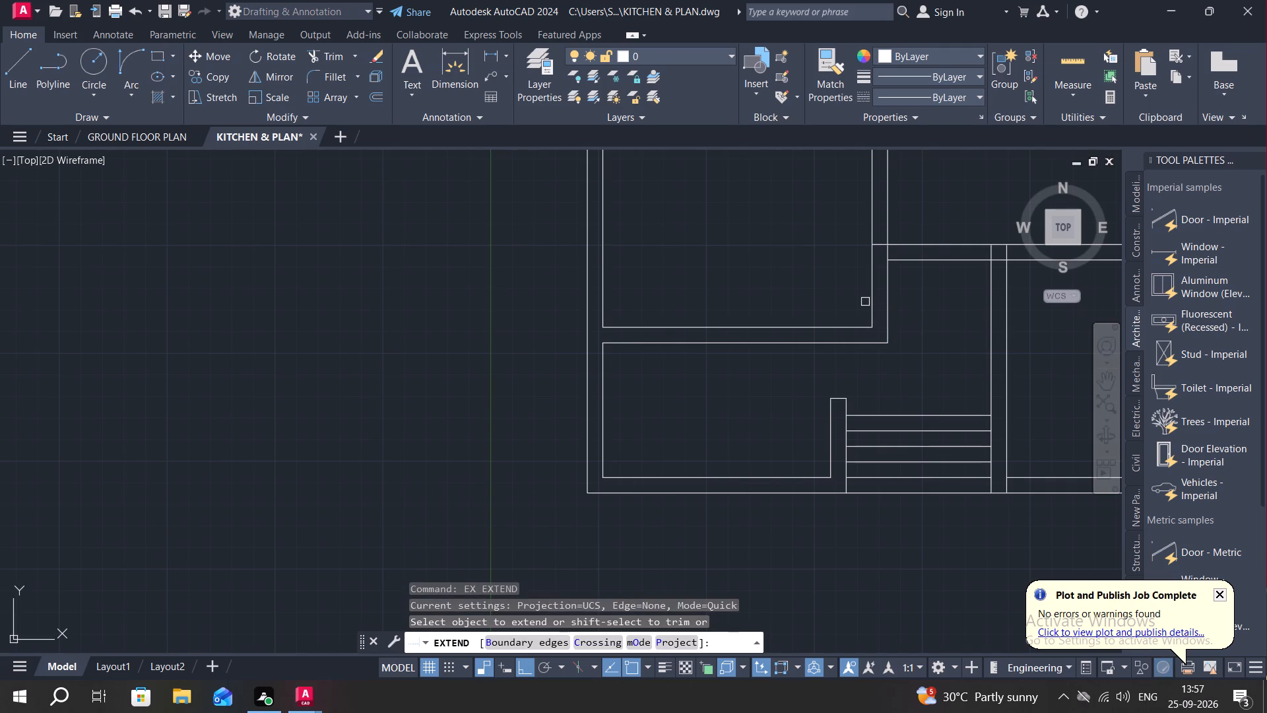
left_click(866, 326)
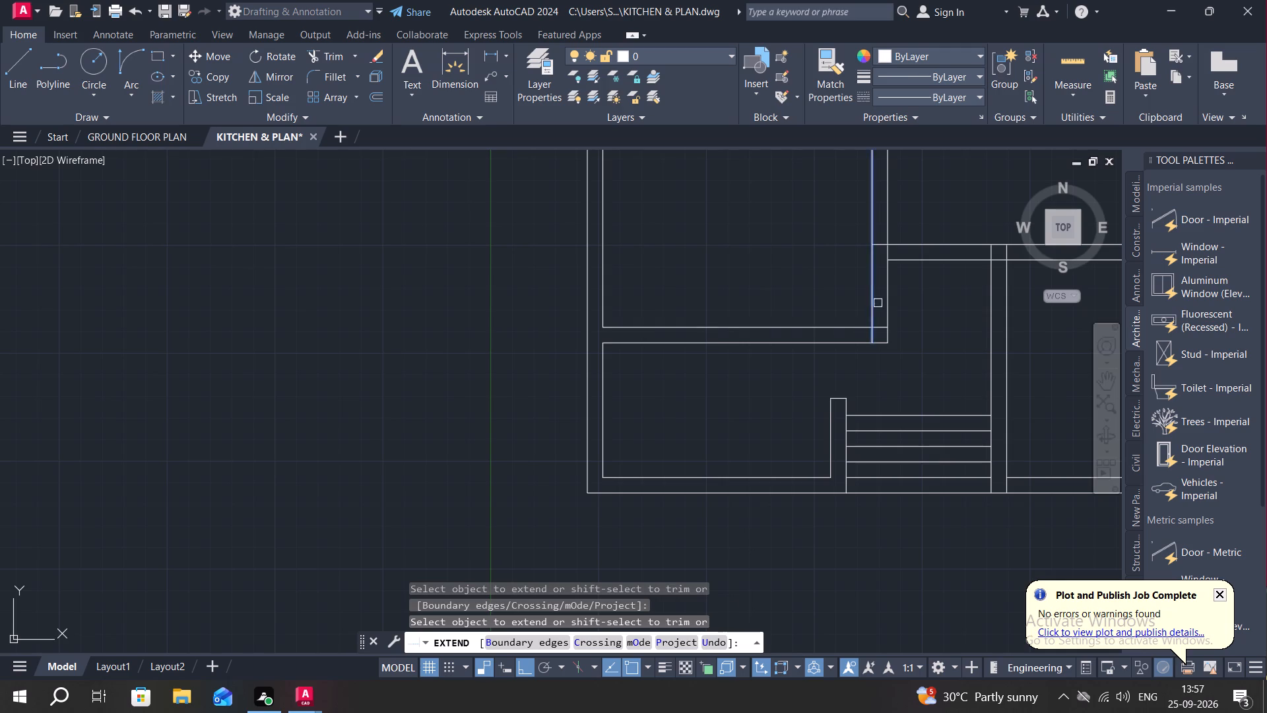
left_click(897, 263)
key("Escape")
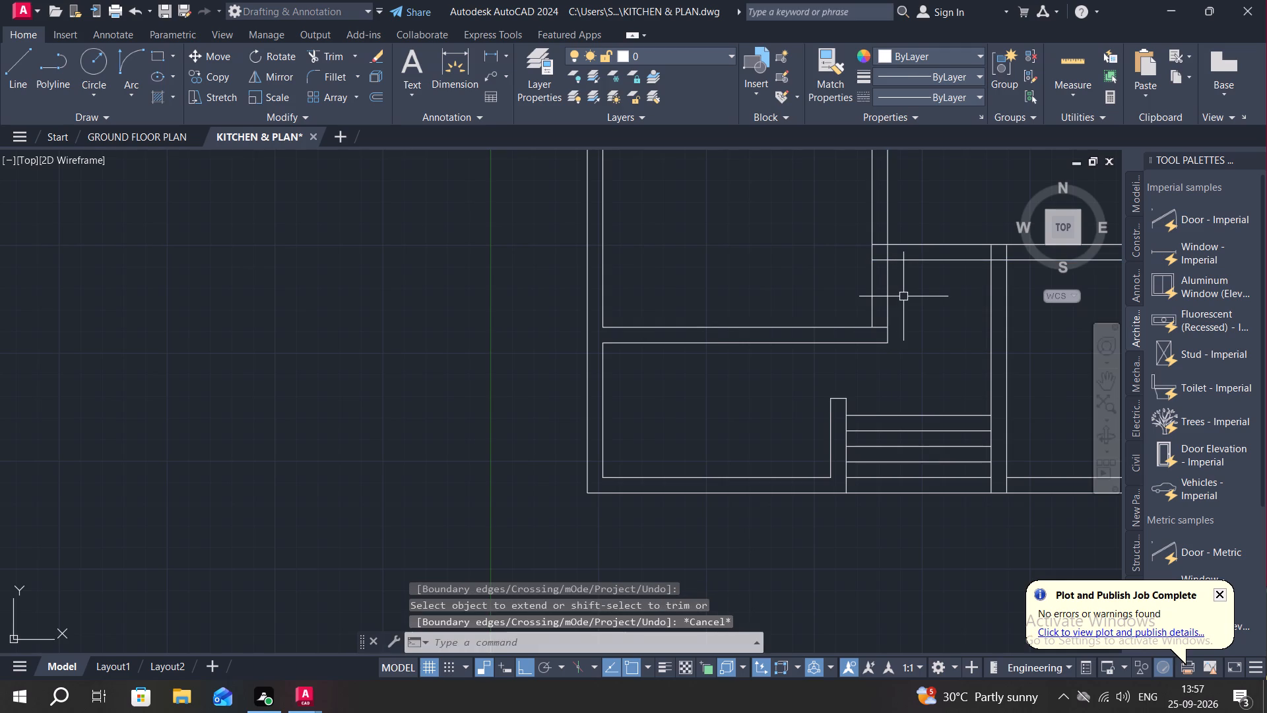
Trim the right cross wall's upper line inside the central wall and the central wall's outer face between the cross wall lines.
type("TR")
key("space")
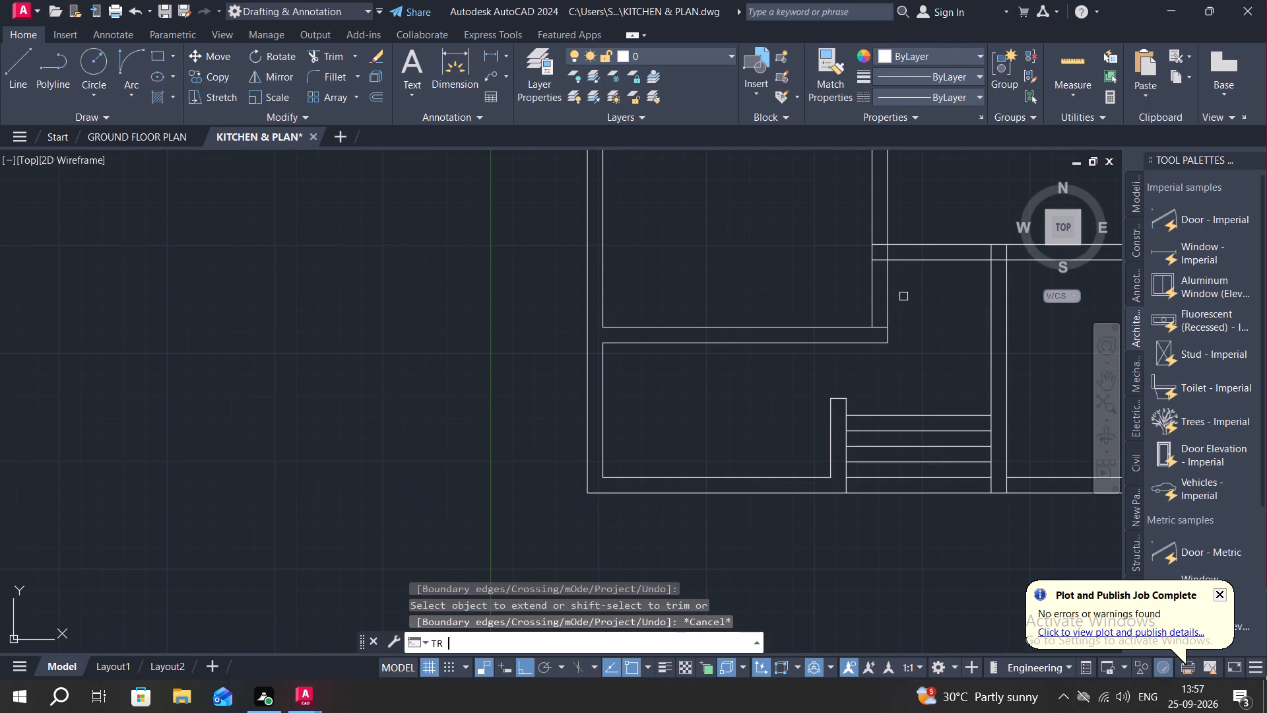
left_click(882, 243)
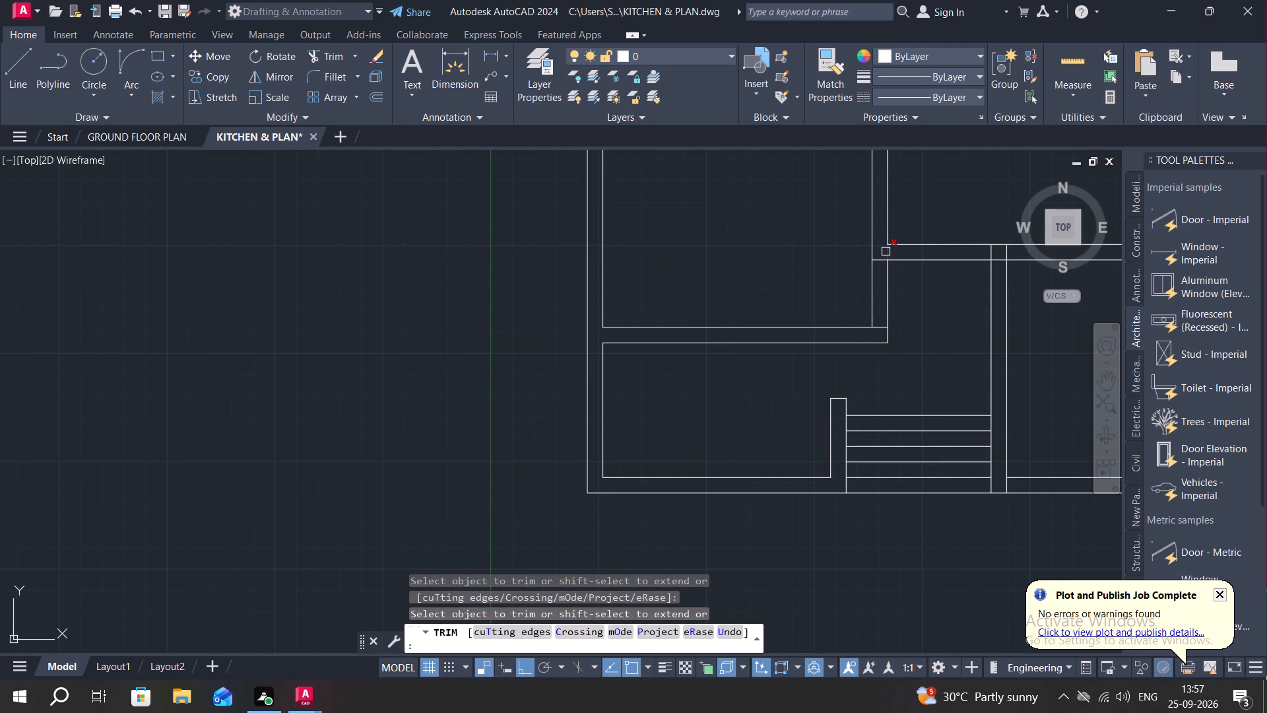
left_click(886, 252)
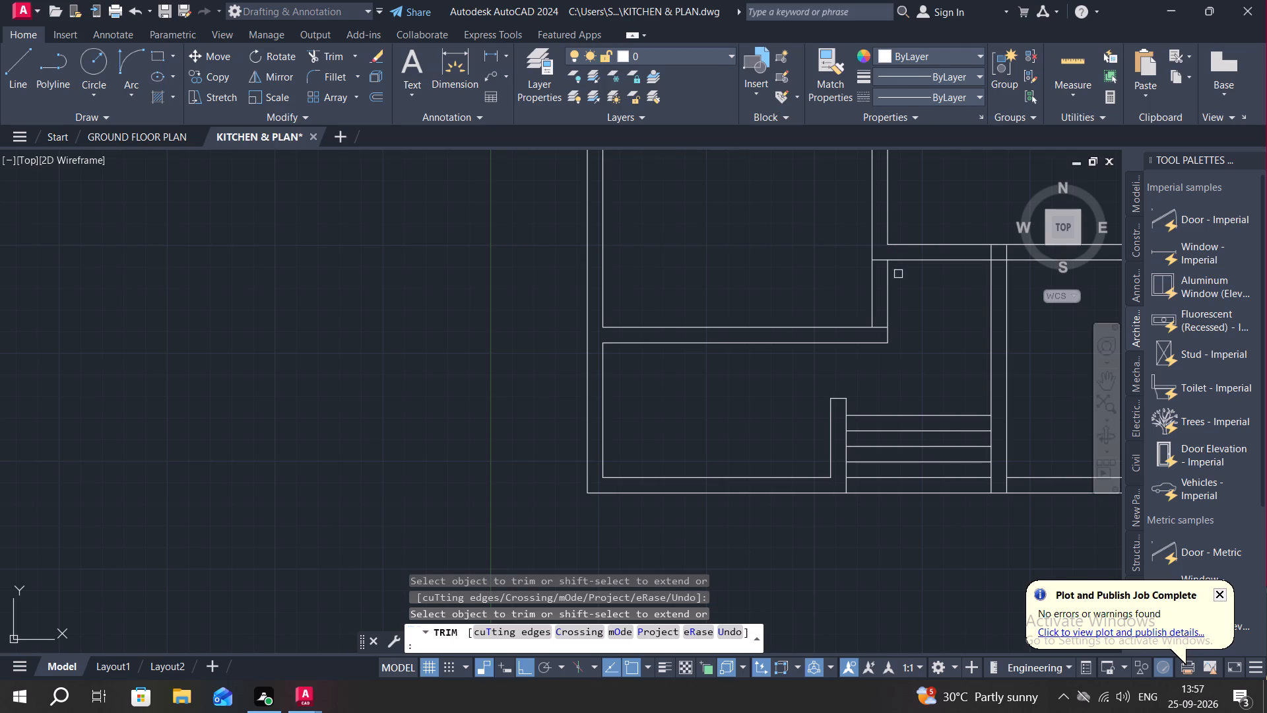
key("Escape")
Trim both lines of the right cross wall between the central wall and the right bottom room's partition.
scroll(873, 308, "up", 1)
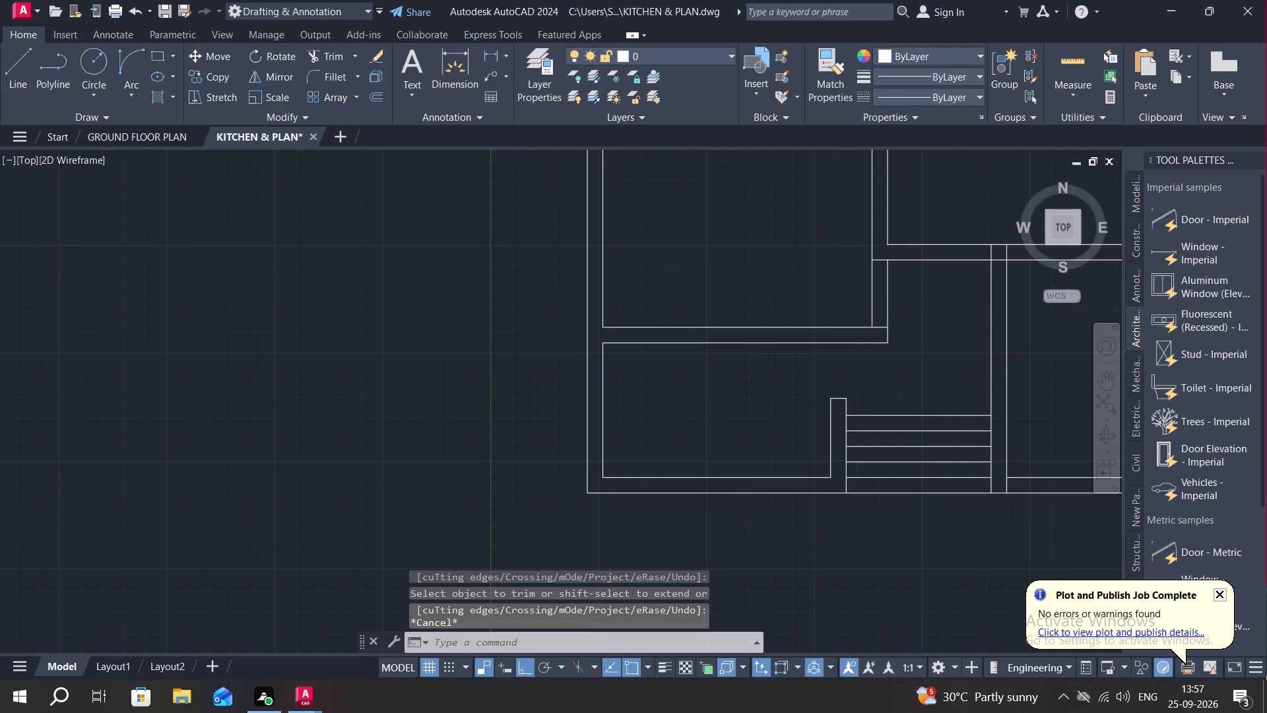
scroll(870, 353, "down", 2)
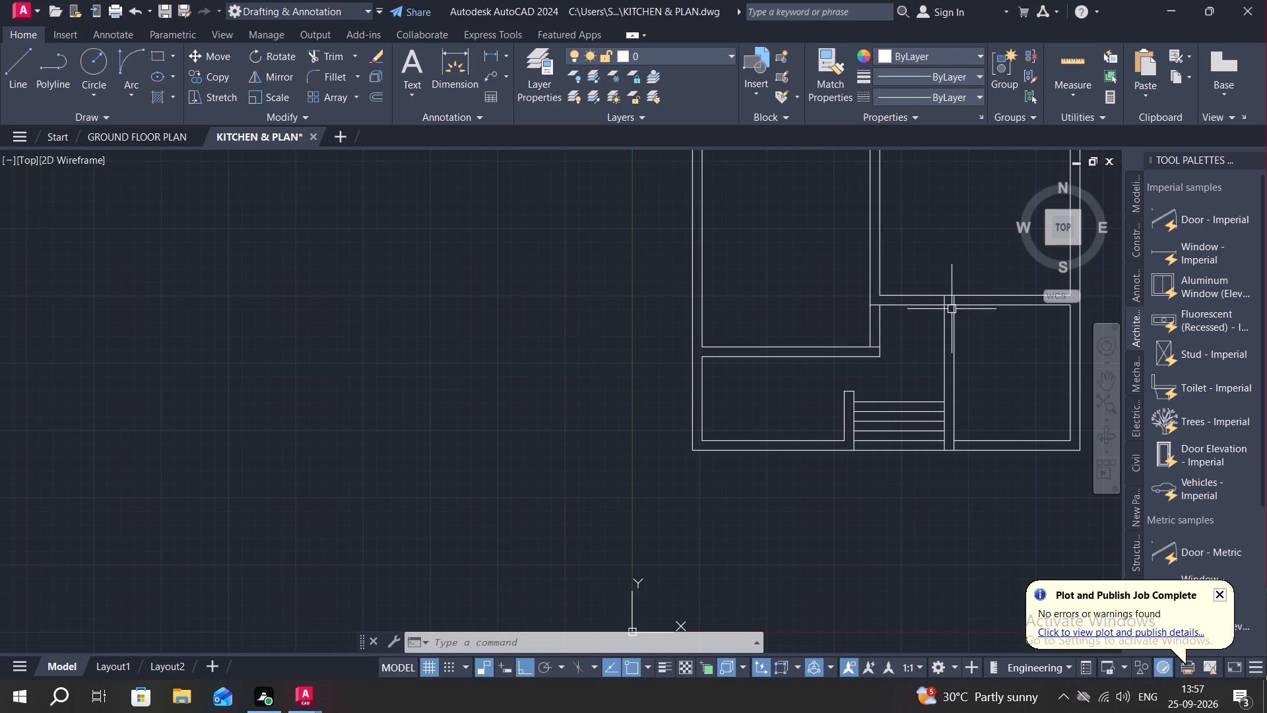
type("TR")
key("space")
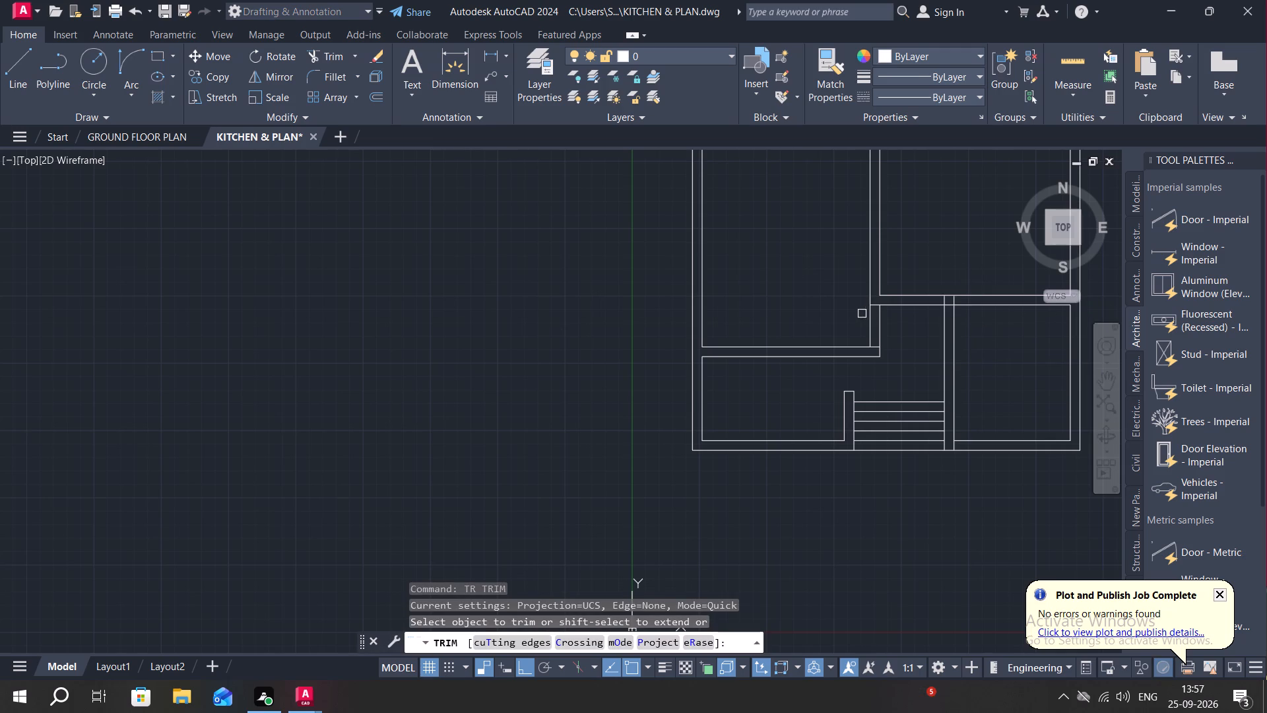
left_click(903, 306)
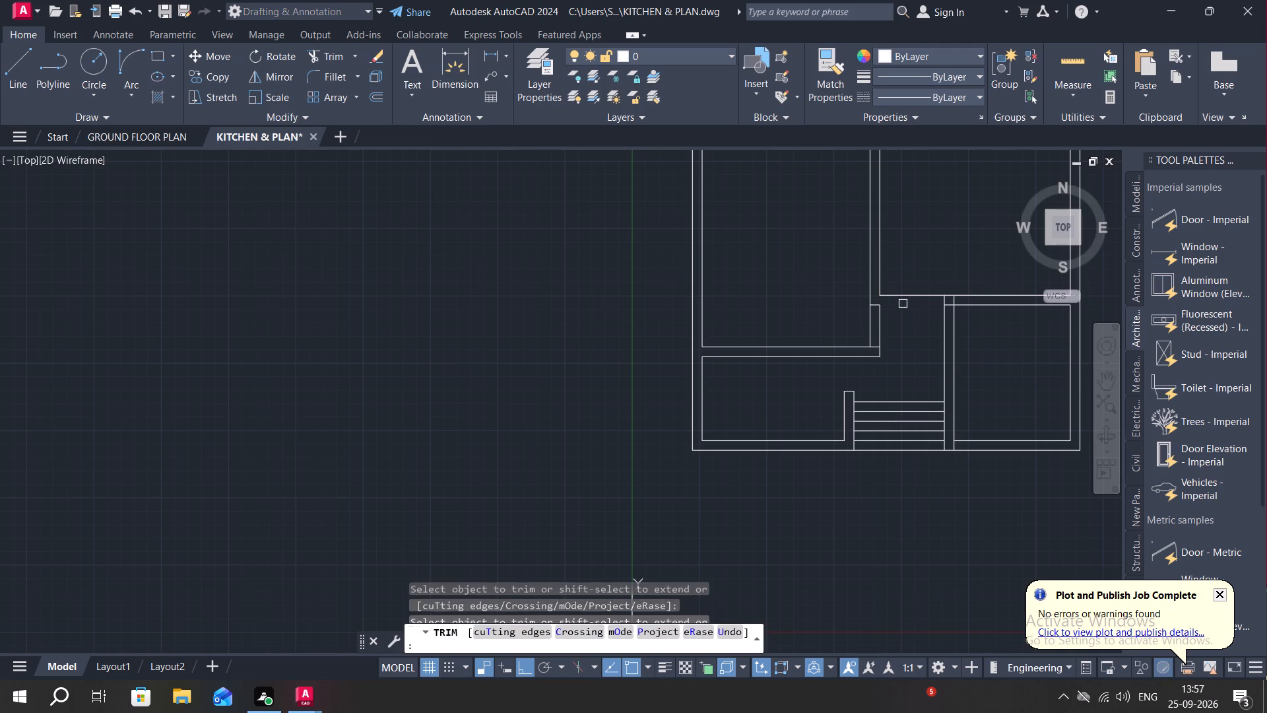
left_click(909, 296)
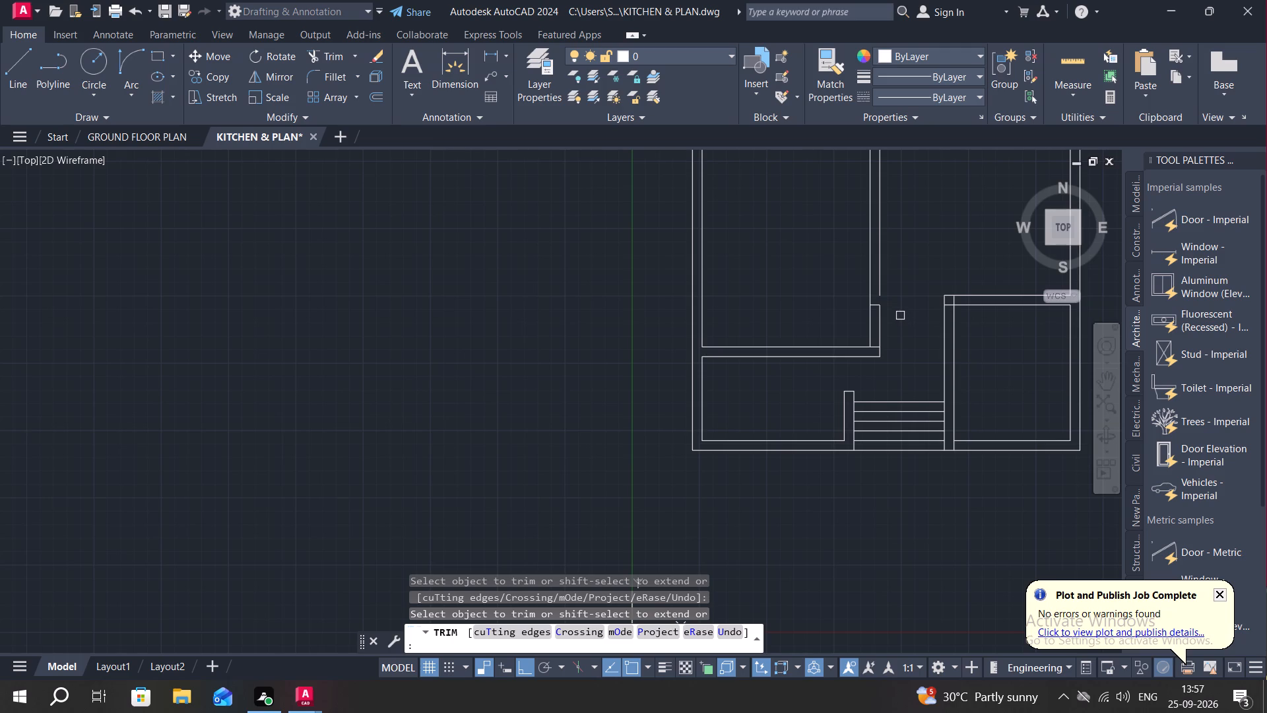
middle_click_drag(892, 314, 849, 310)
key("Escape")
Offset the top wall line of the right bottom room upward by 1'3".
type("O")
key("space")
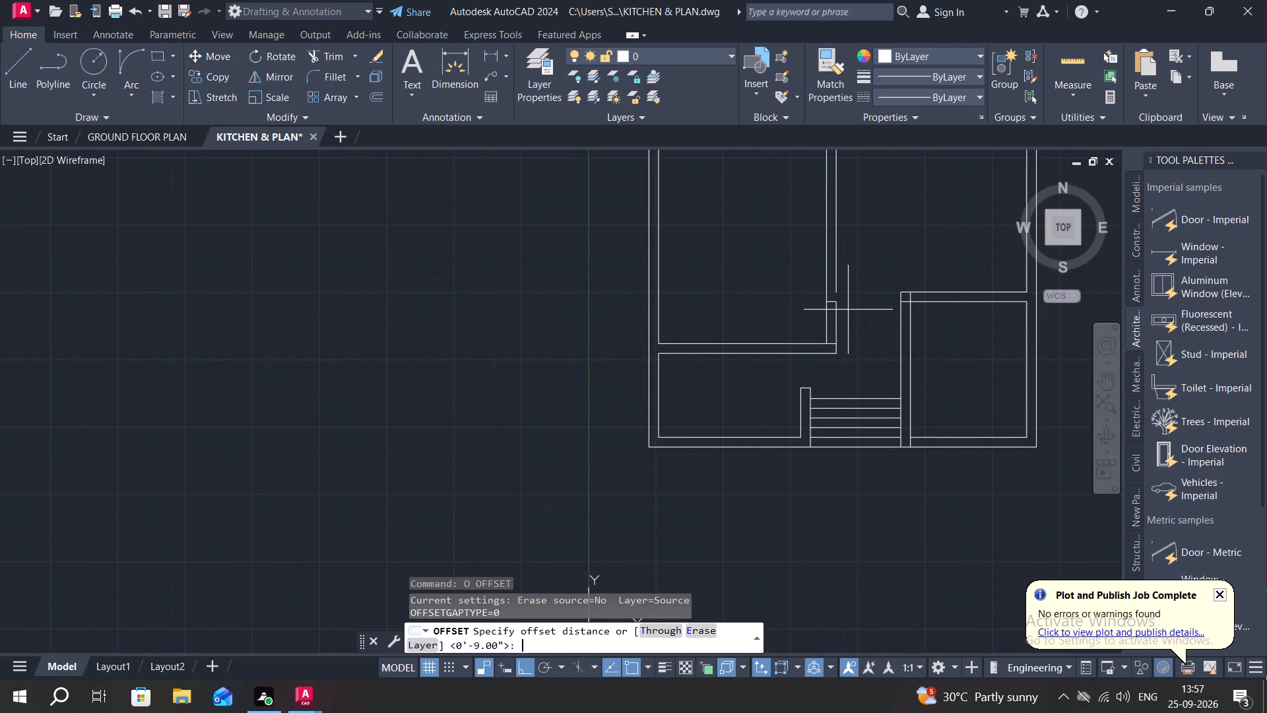
type("1'")
key("3")
key("shift+quotedbl")
key("Return")
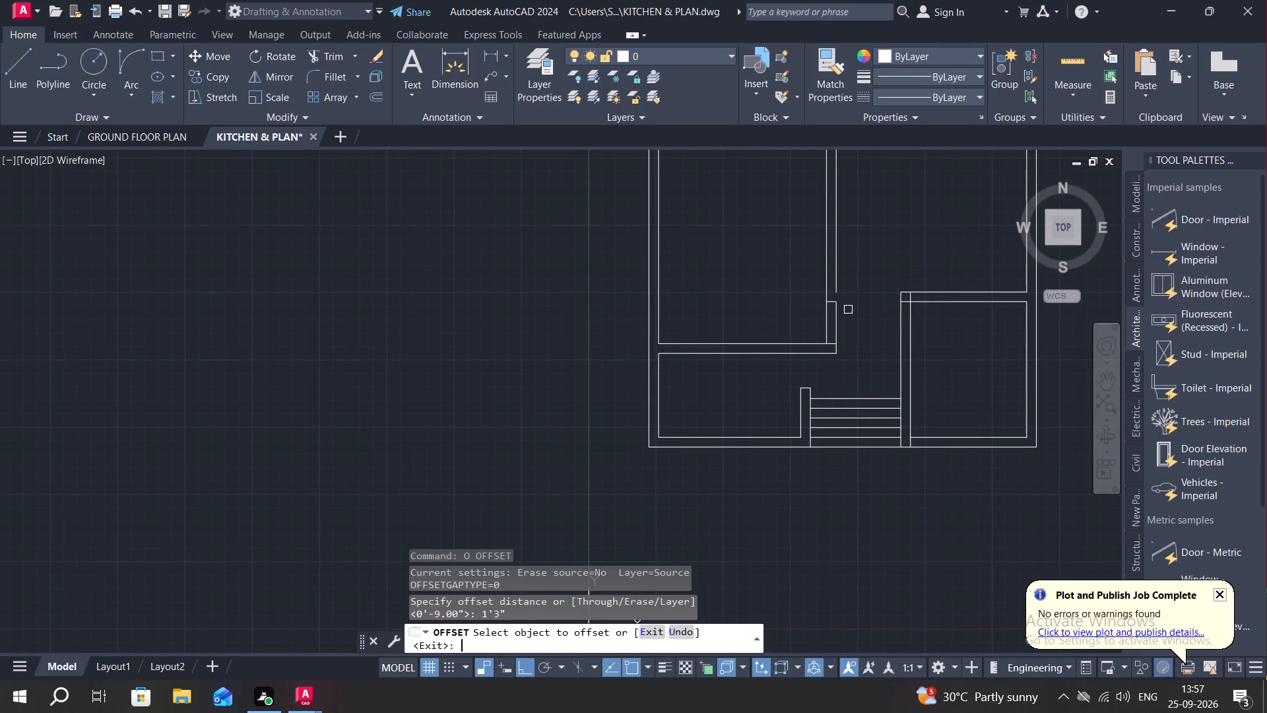
left_click(929, 290)
left_click(930, 203)
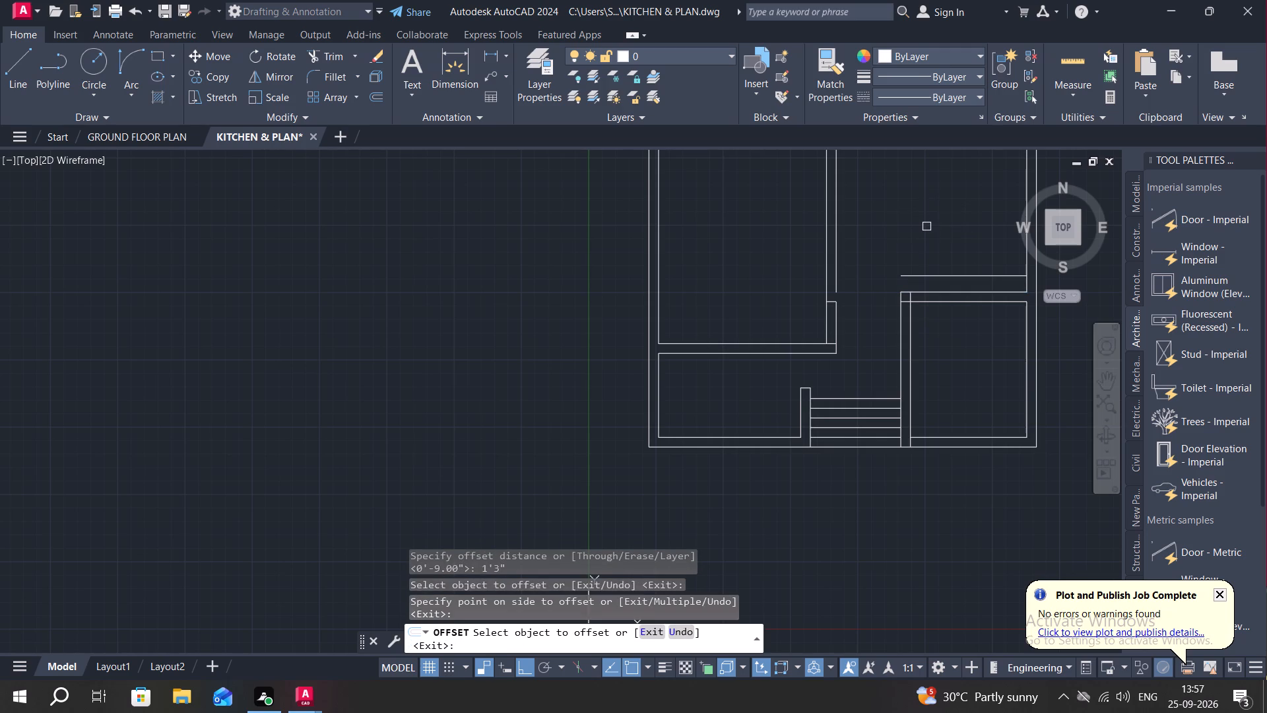
Extend the line above the right bottom room across the central wall to that wall's left face.
key("Escape")
type("EX")
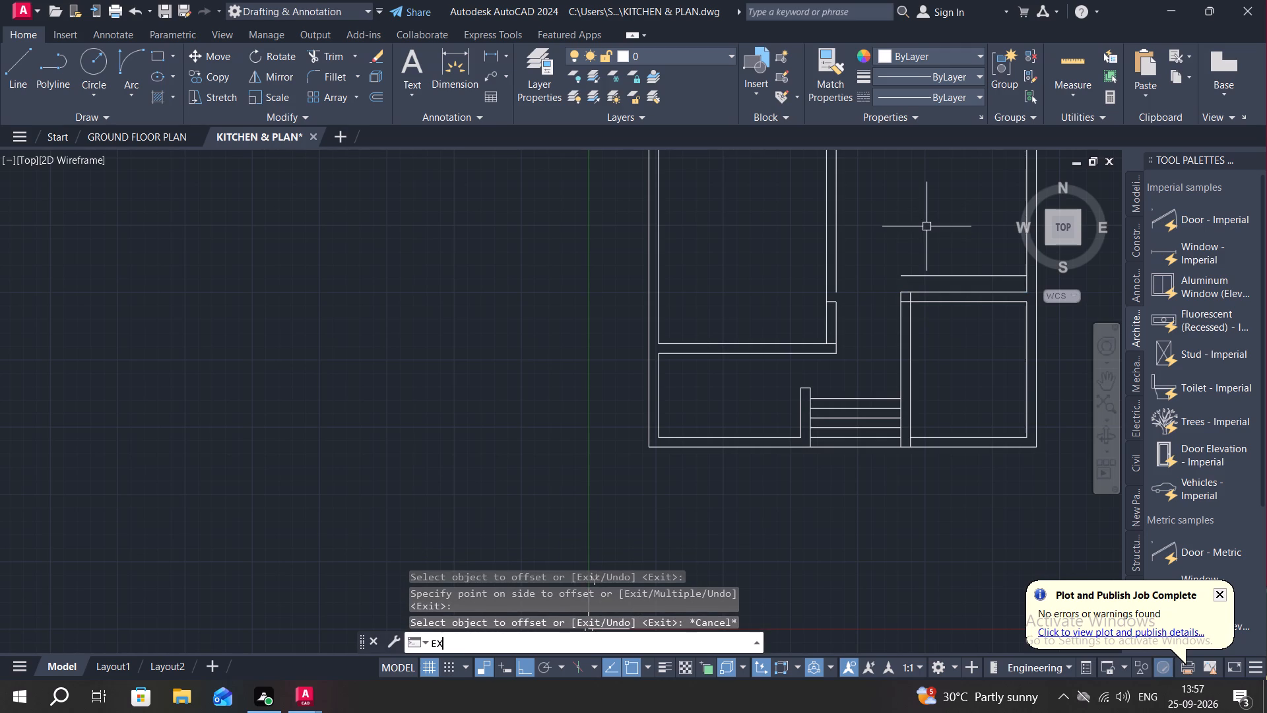
key("space")
left_click(927, 273)
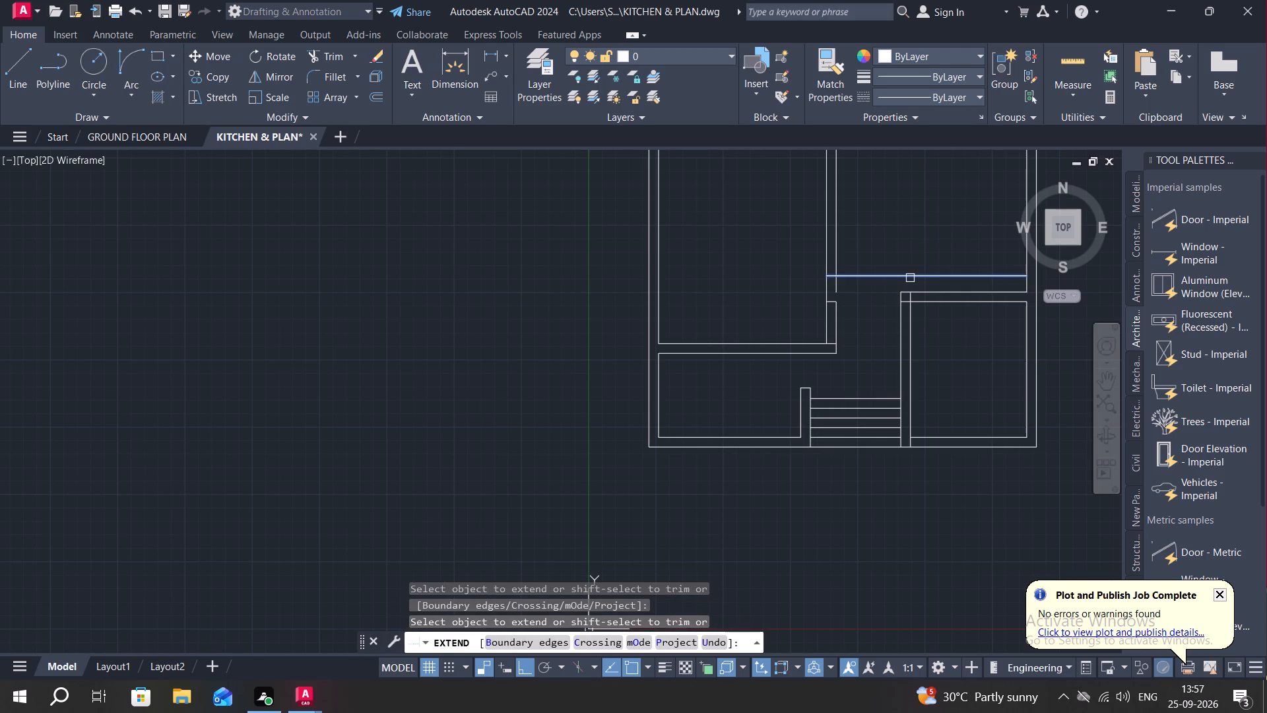
left_click(910, 278)
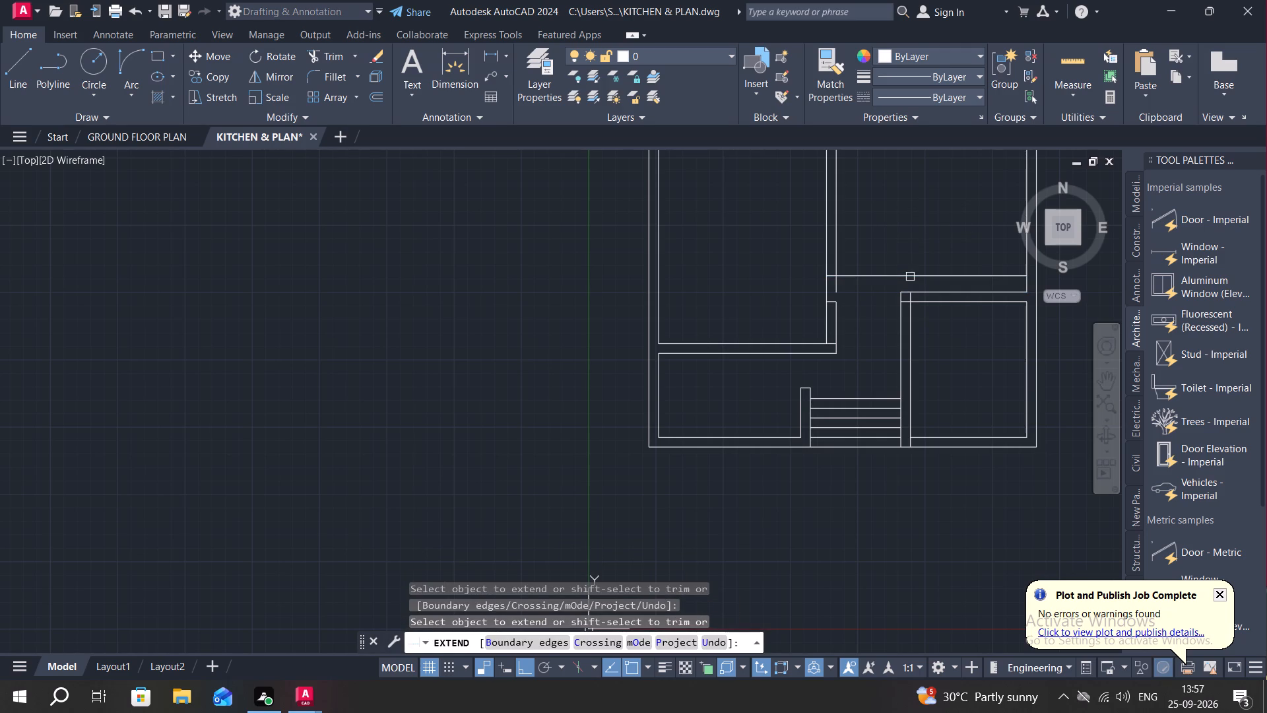
key("Escape")
Offset the extended line 9" downward to form the second face of the cross wall above the stepped entrance.
type("O")
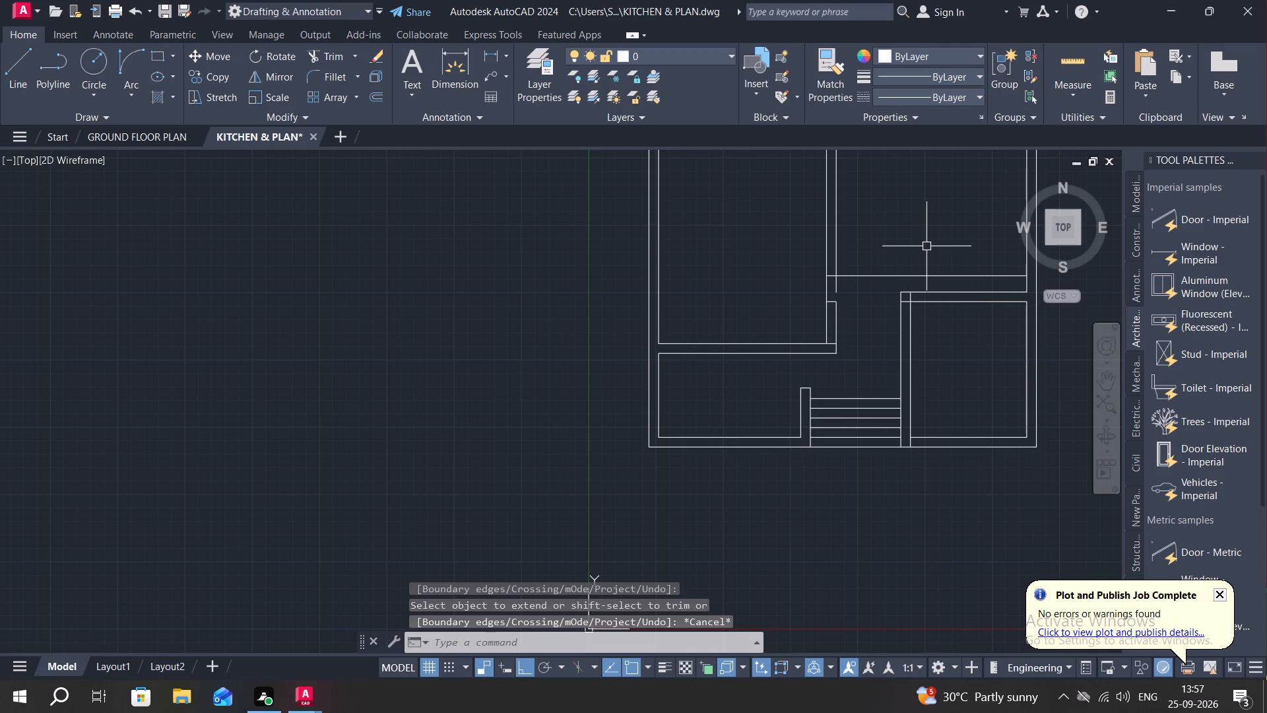
key("space")
type("9'")
key("Return")
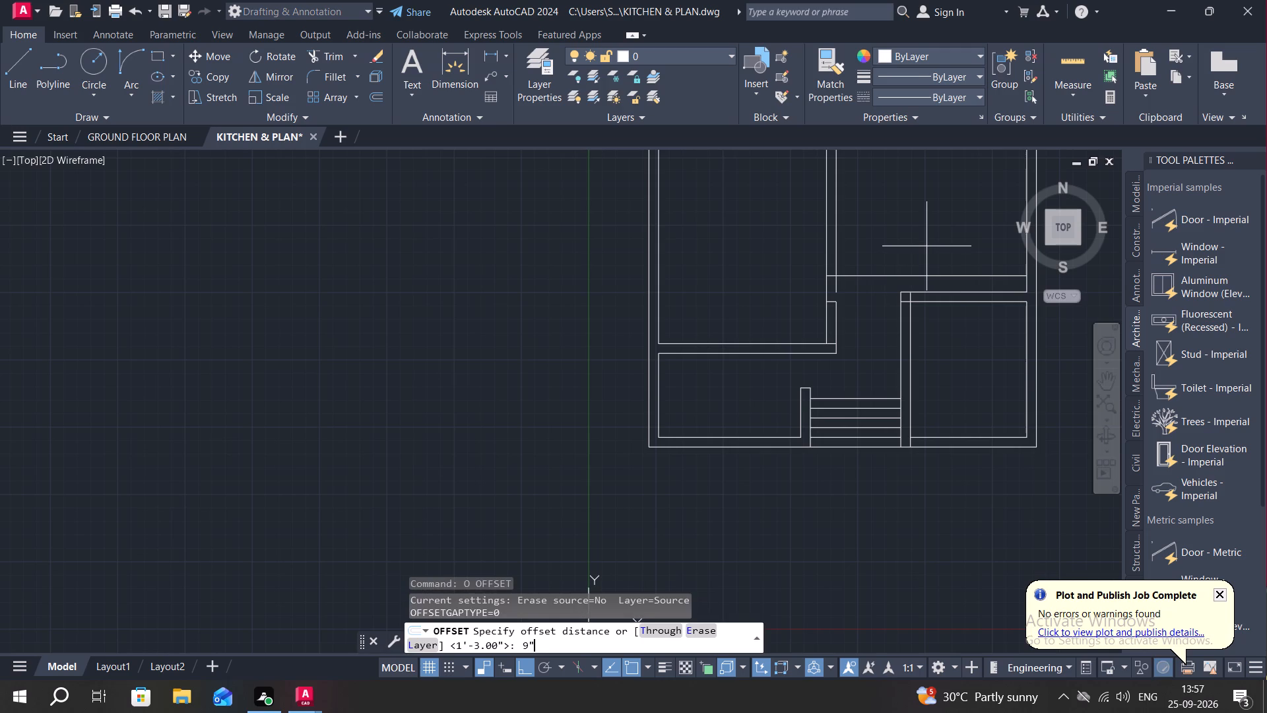
left_click(880, 278)
left_click(867, 294)
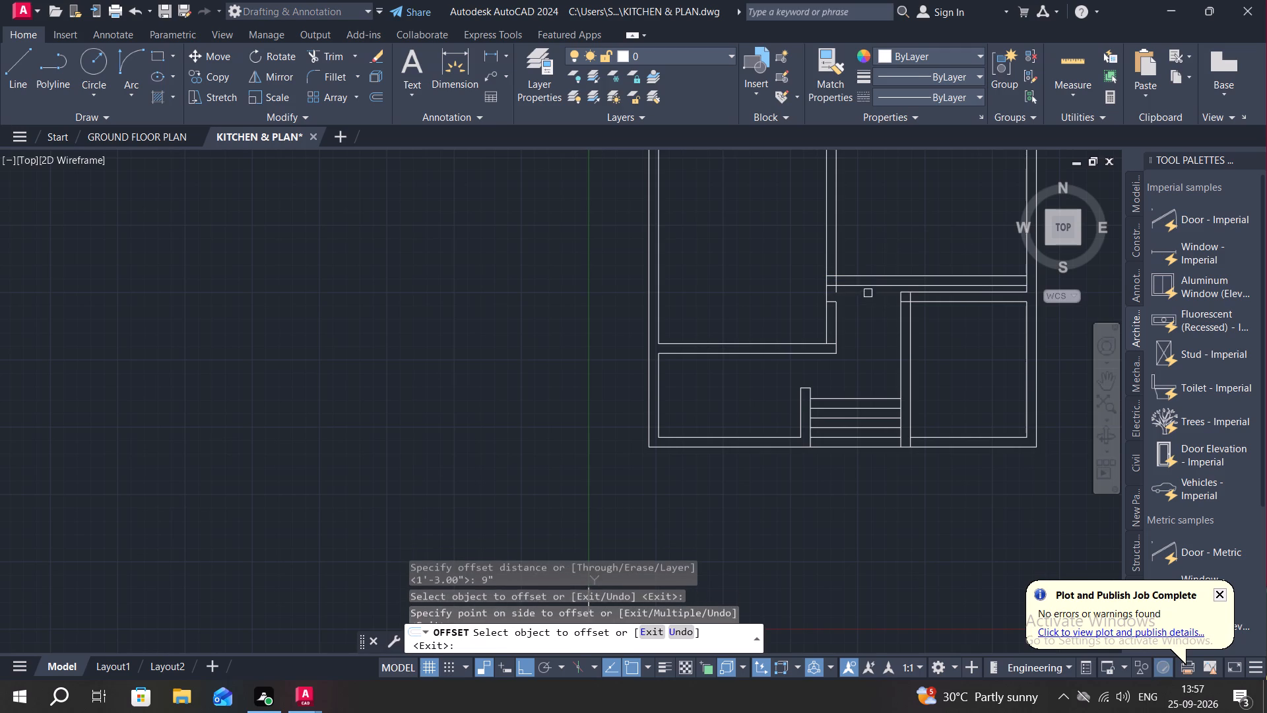
key("Escape")
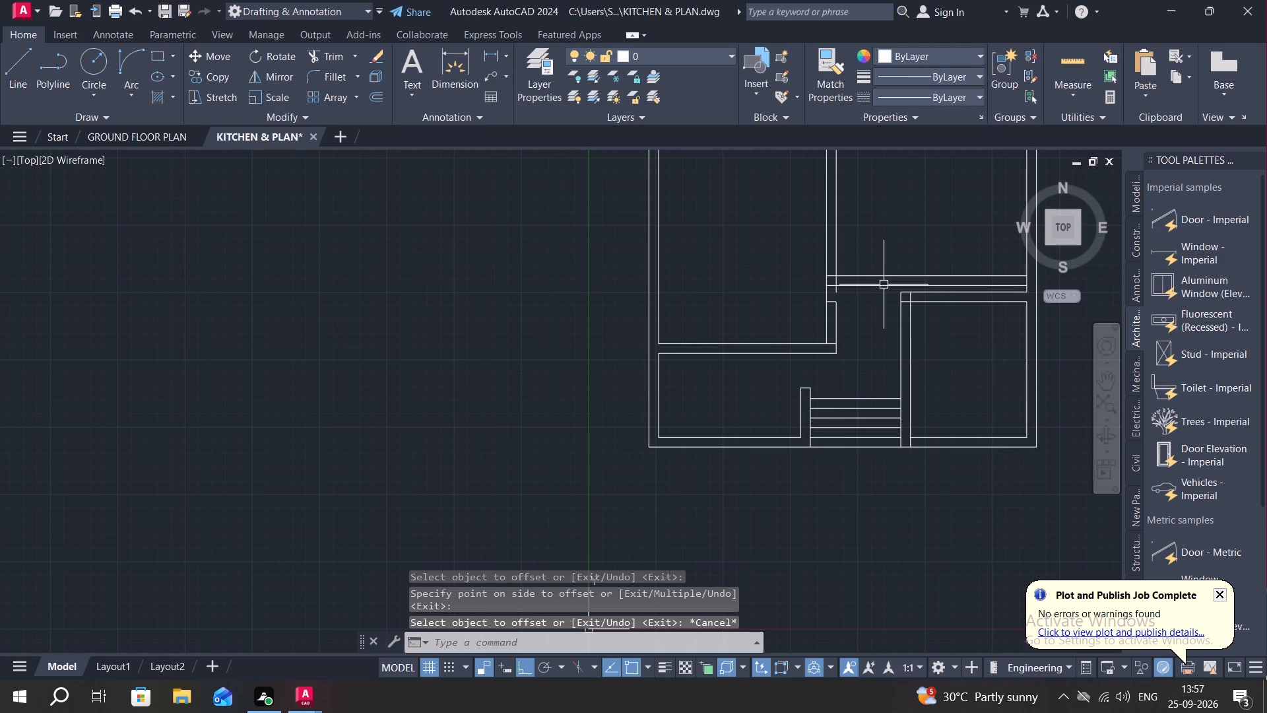
Extend both lines of the right bottom room's partition up to the upper line of the new cross wall.
type("EX")
key("space")
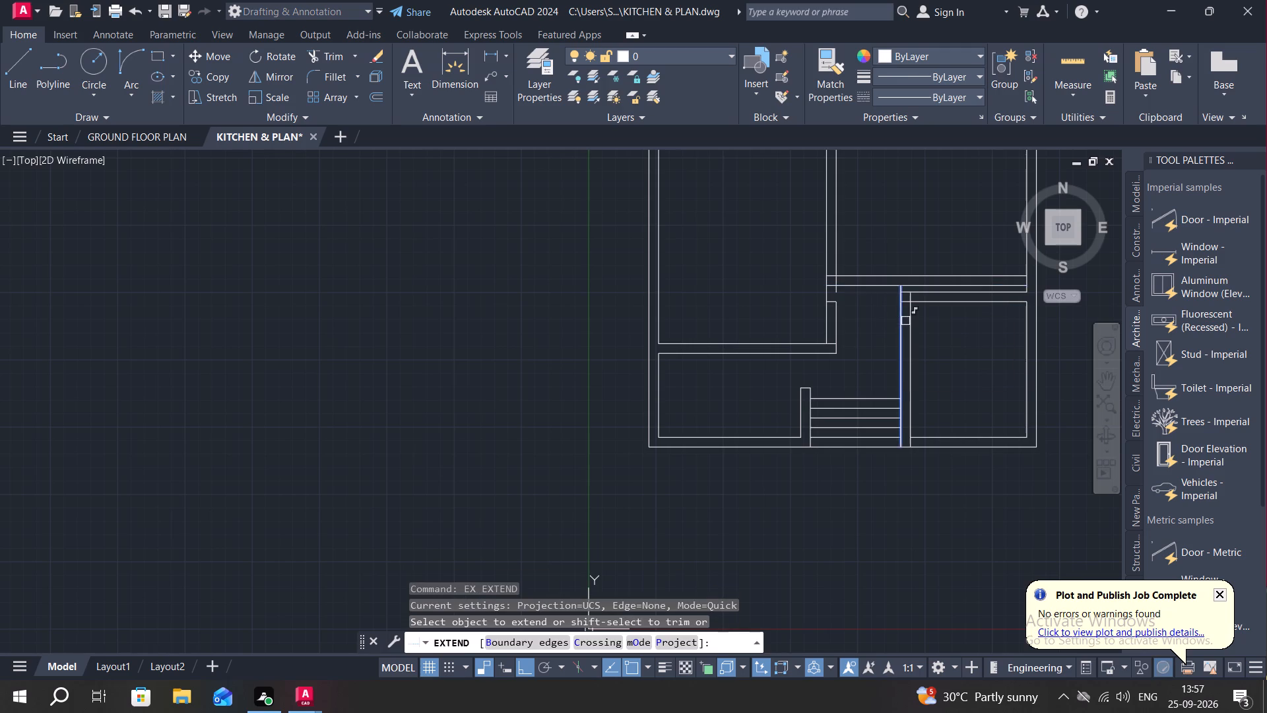
left_click(901, 320)
left_click(899, 314)
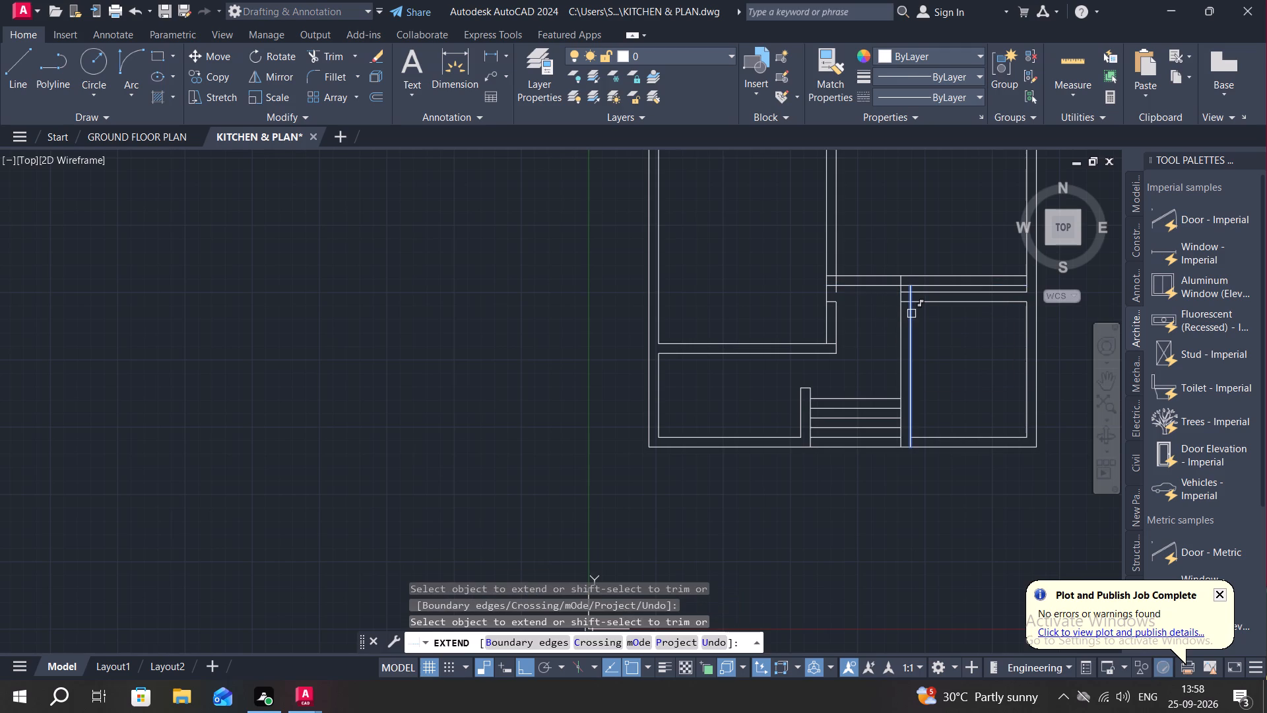
double_click(911, 314)
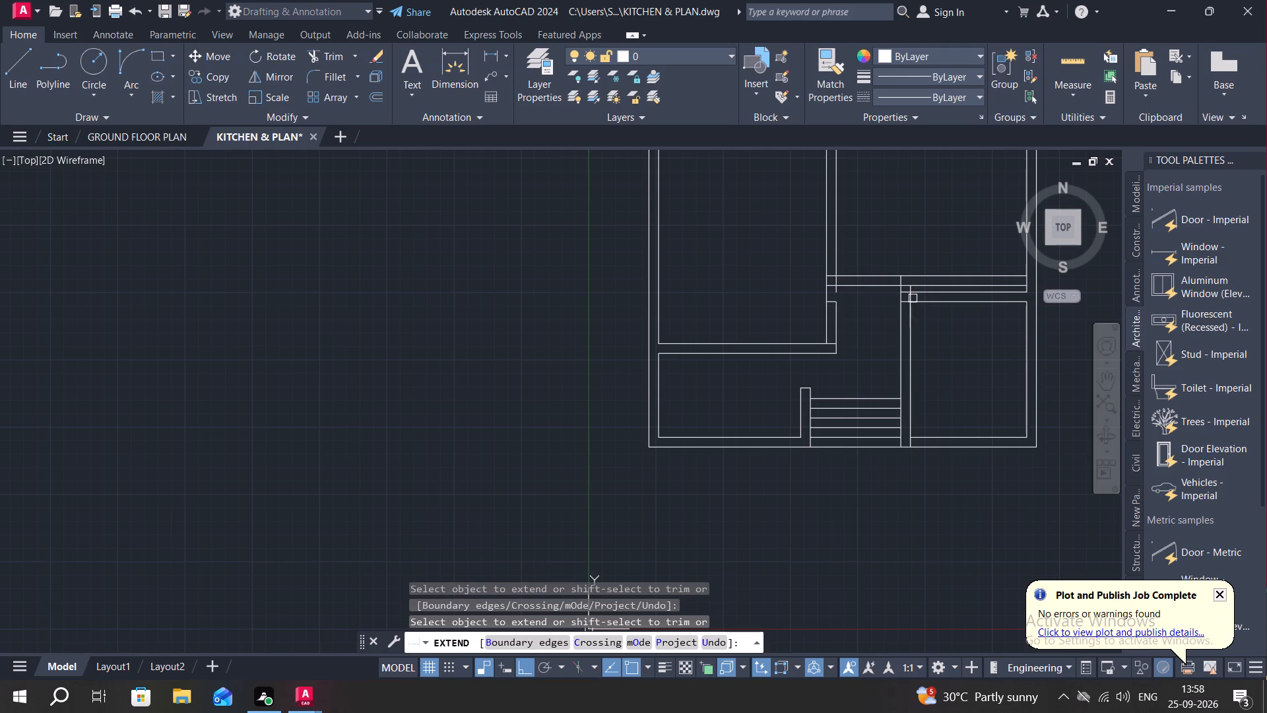
left_click(911, 313)
key("Escape")
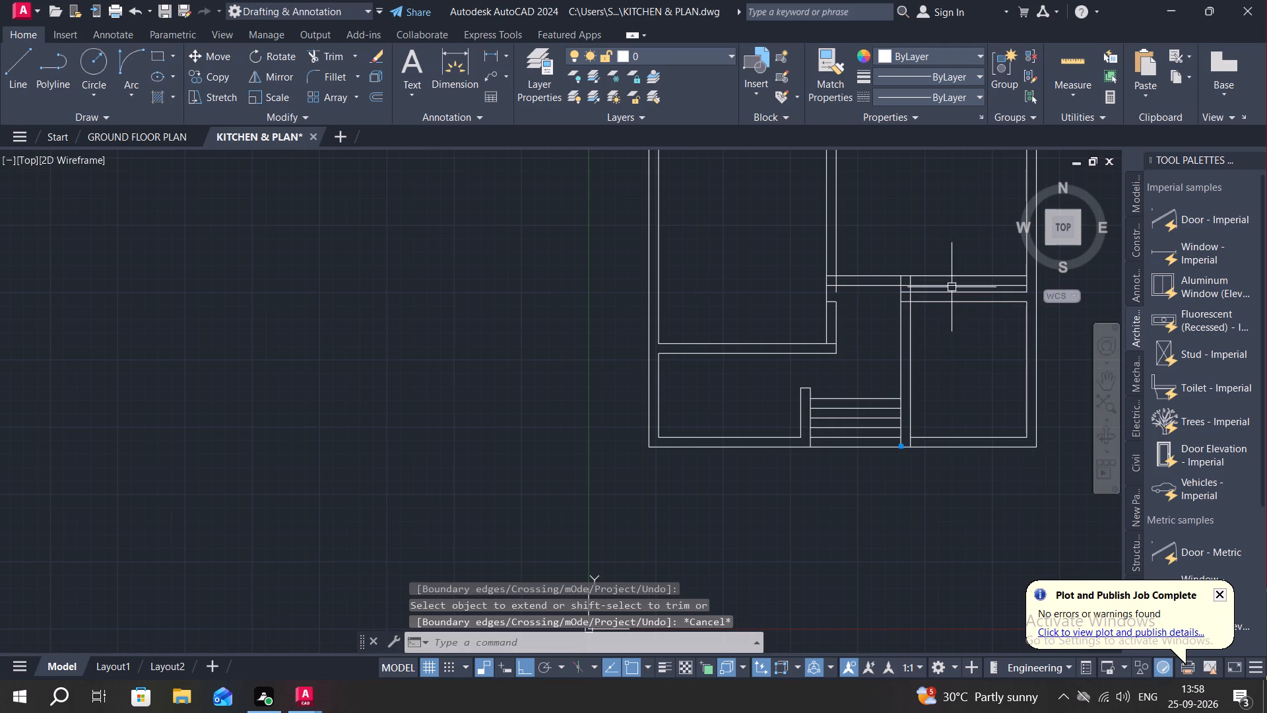
Trim the overlapping segments at the partition's top junction and both new cross wall lines over the right bottom room.
left_click(952, 287)
key("Escape")
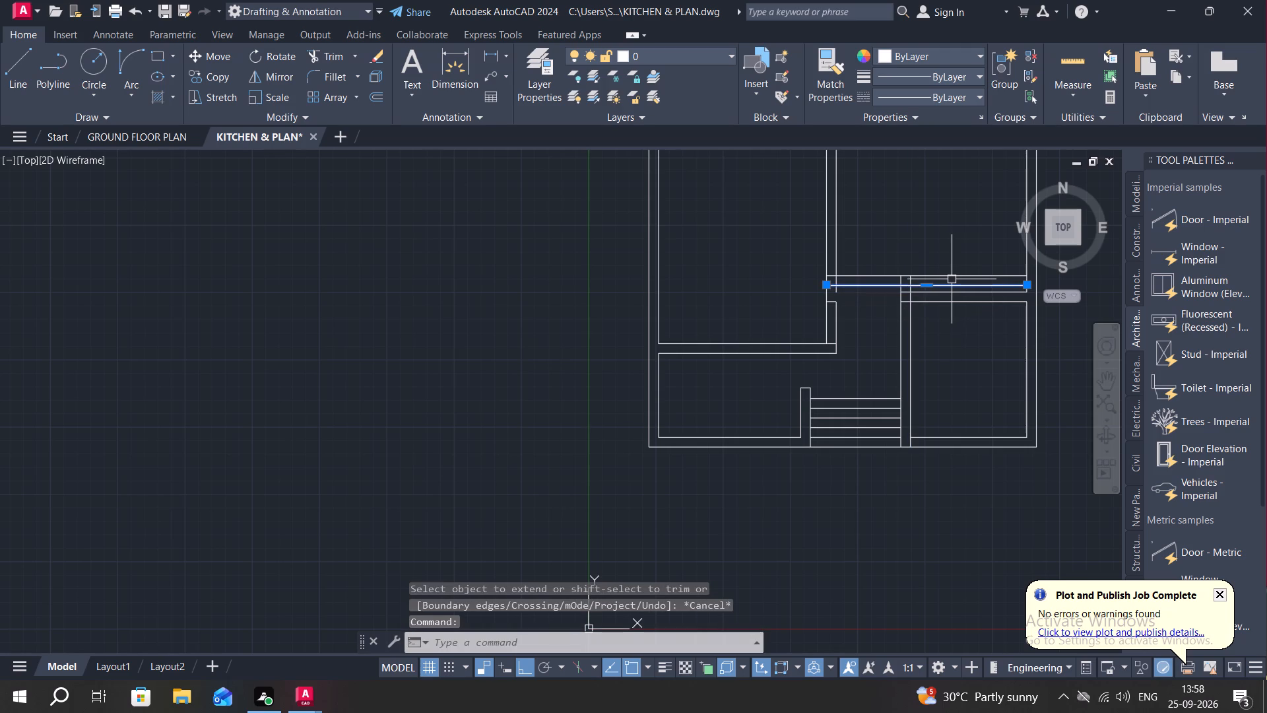
type("TR")
key("space")
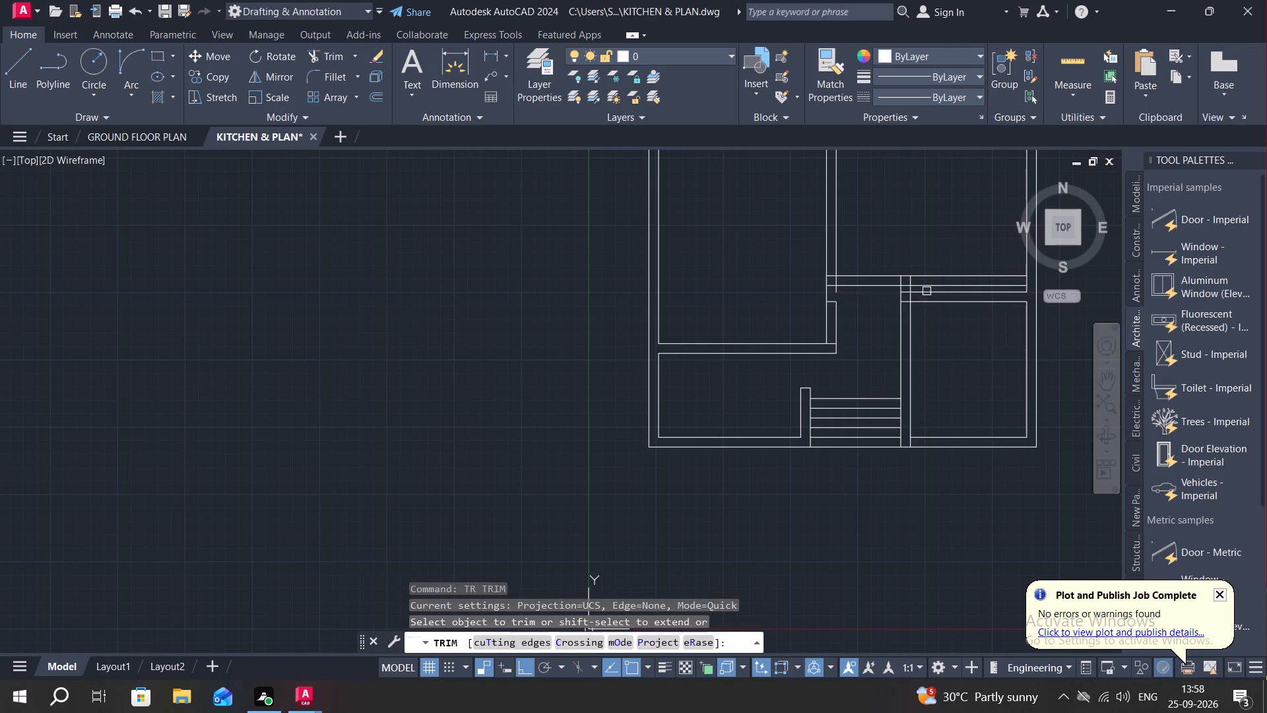
scroll(890, 296, "up", 2)
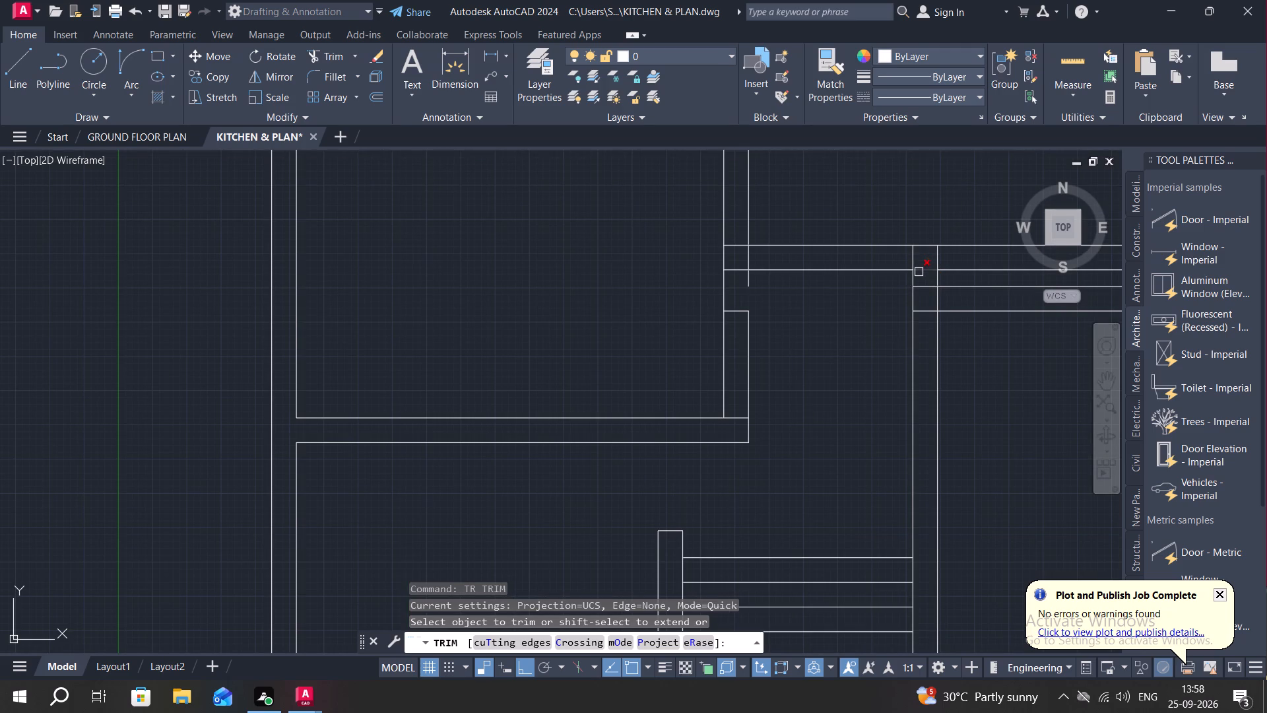
left_click_drag(899, 254, 925, 303)
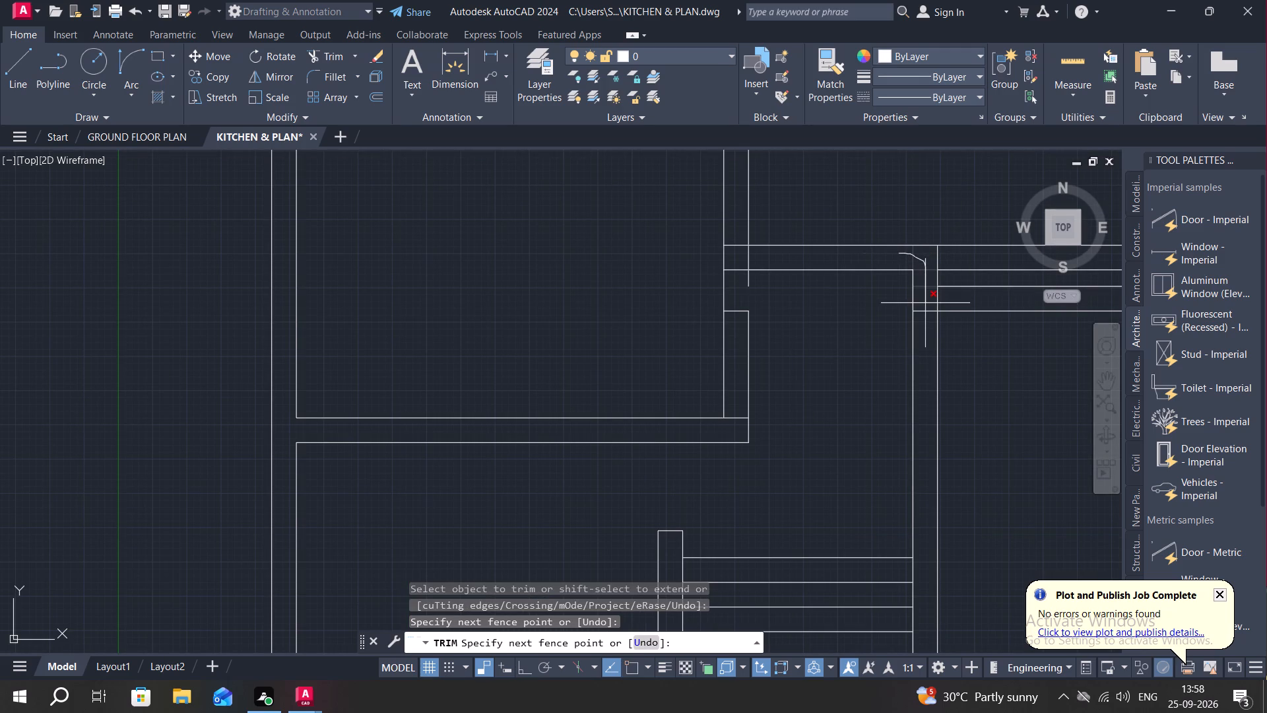
left_click_drag(925, 303, 930, 310)
left_click_drag(930, 310, 936, 299)
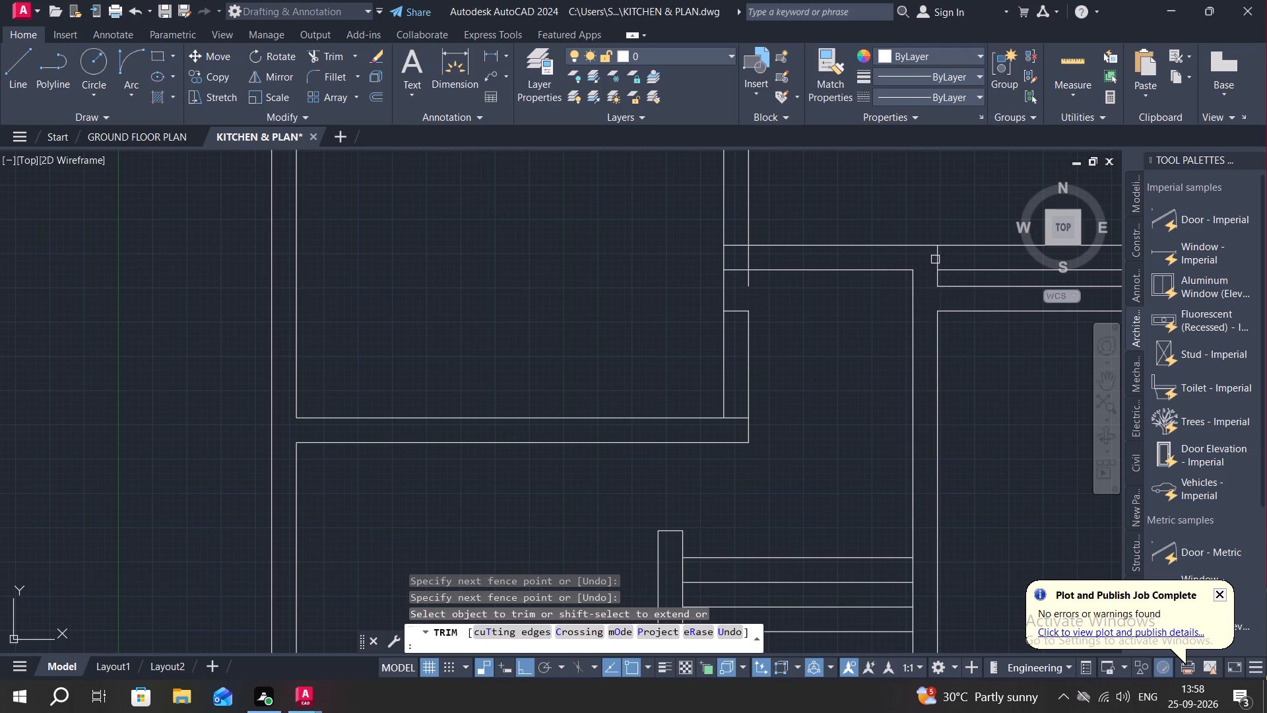
middle_click_drag(934, 261, 851, 249)
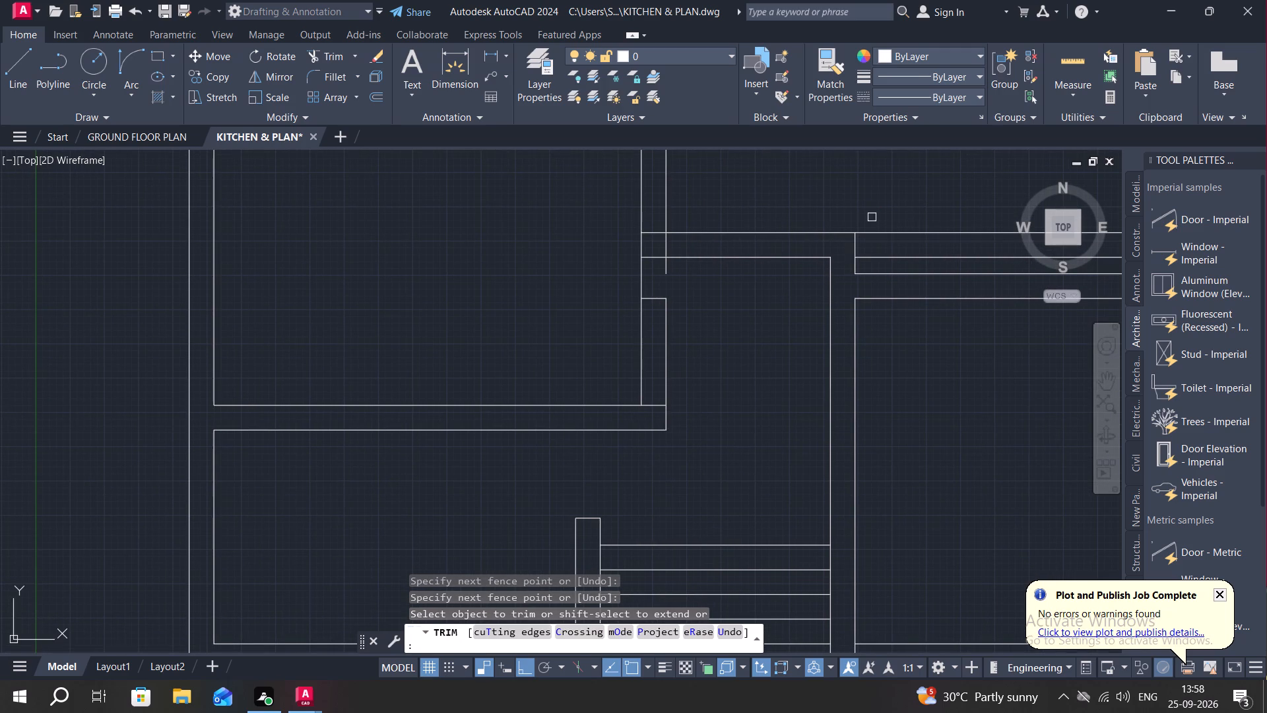
left_click_drag(872, 217, 884, 263)
Trim the central wall's right face, its short end line and the leftover stub below the new cross wall.
scroll(876, 238, "down", 2)
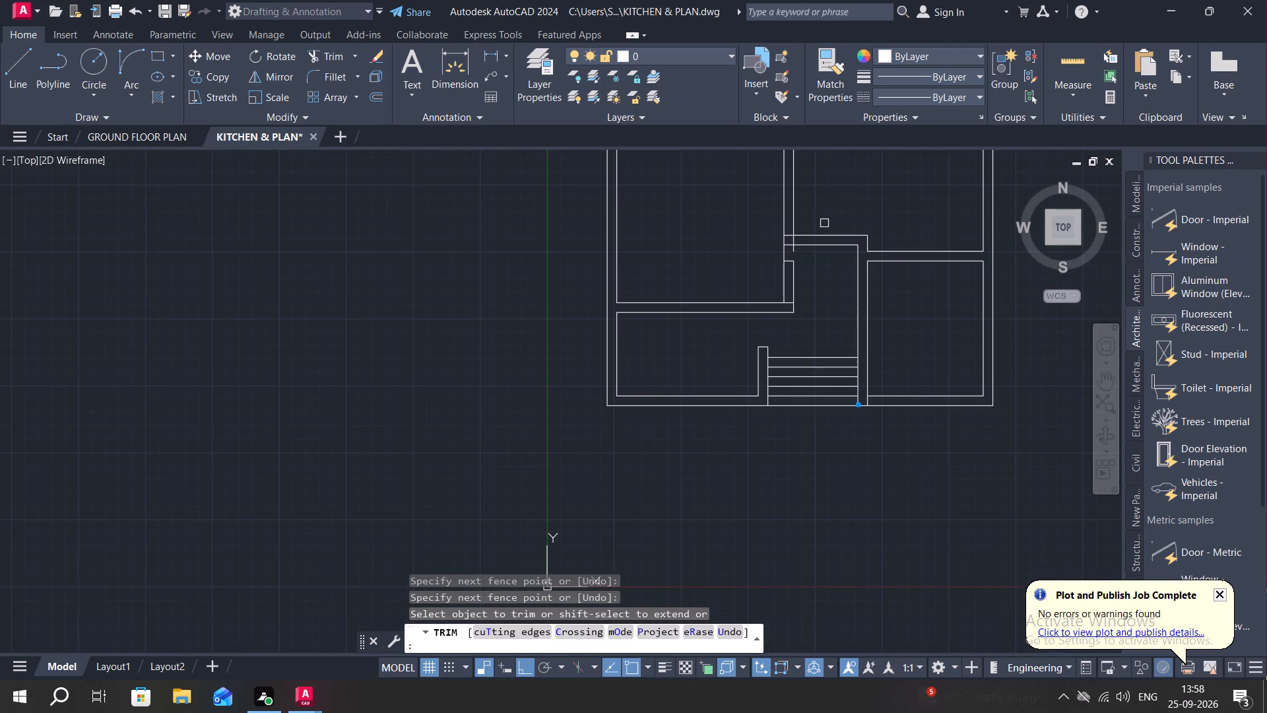
scroll(791, 244, "up", 2)
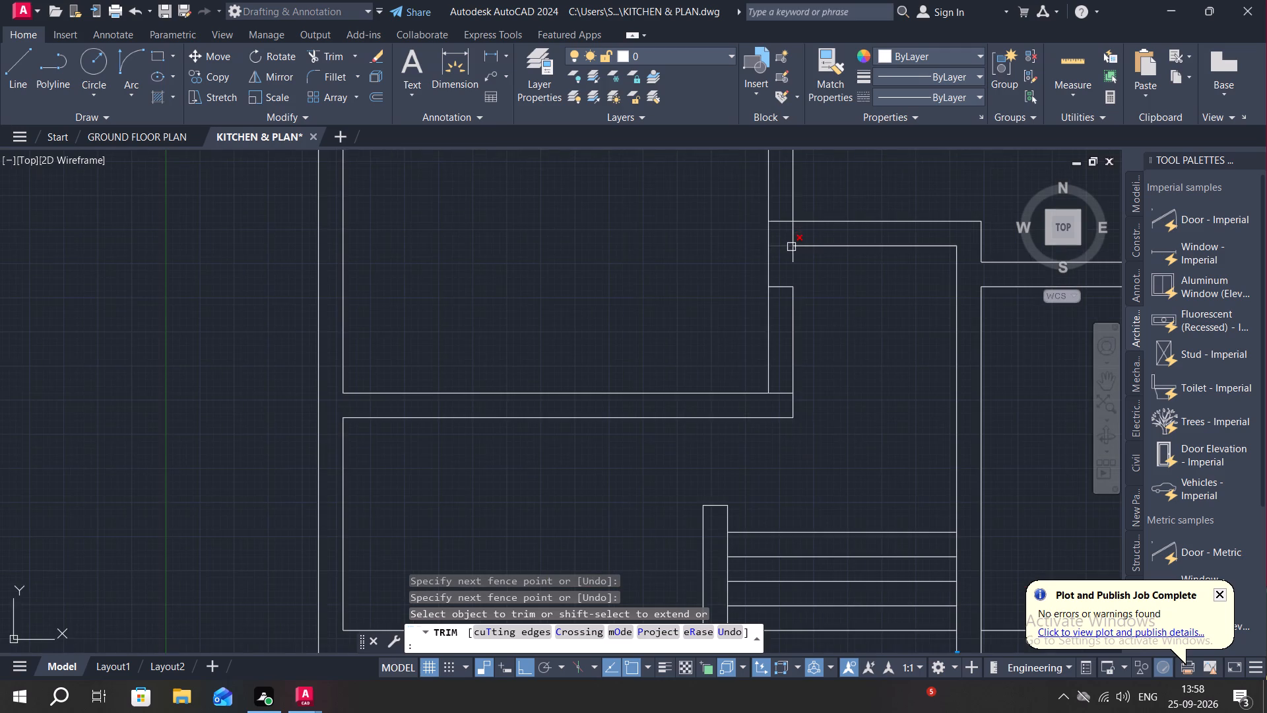
scroll(791, 249, "up", 1)
left_click(791, 331)
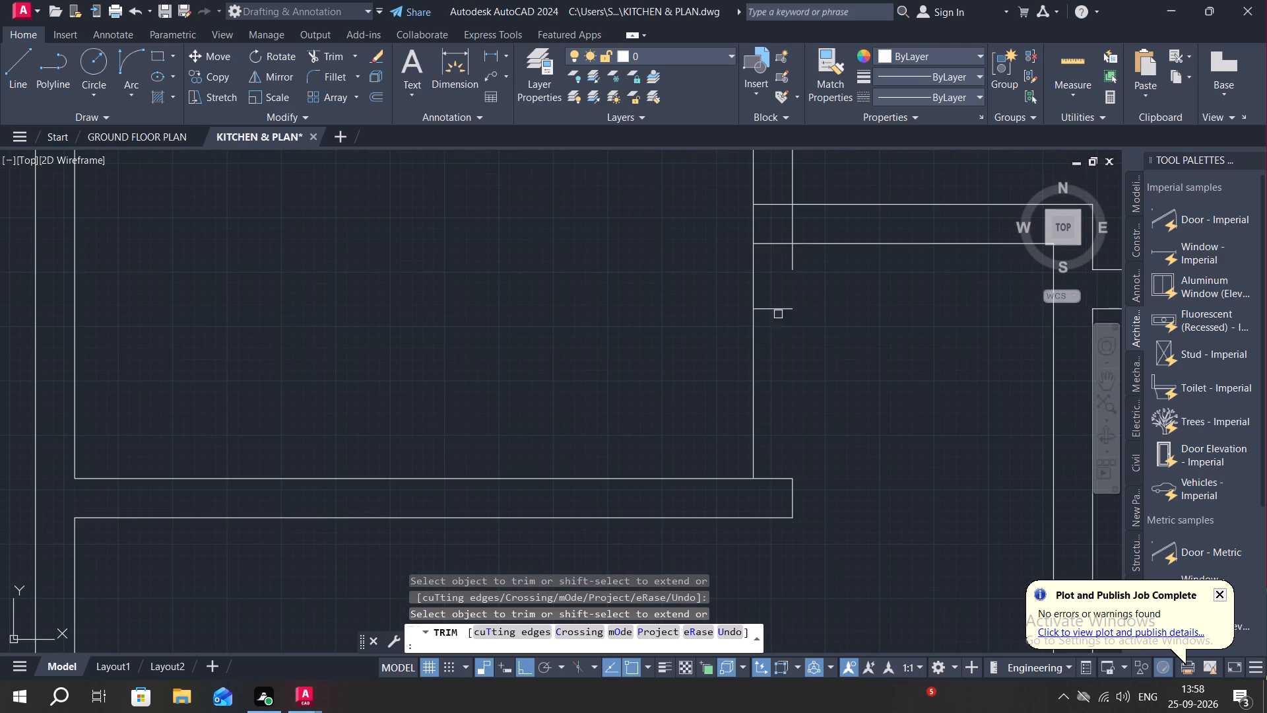
left_click(775, 309)
left_click(791, 265)
scroll(827, 283, "down", 1)
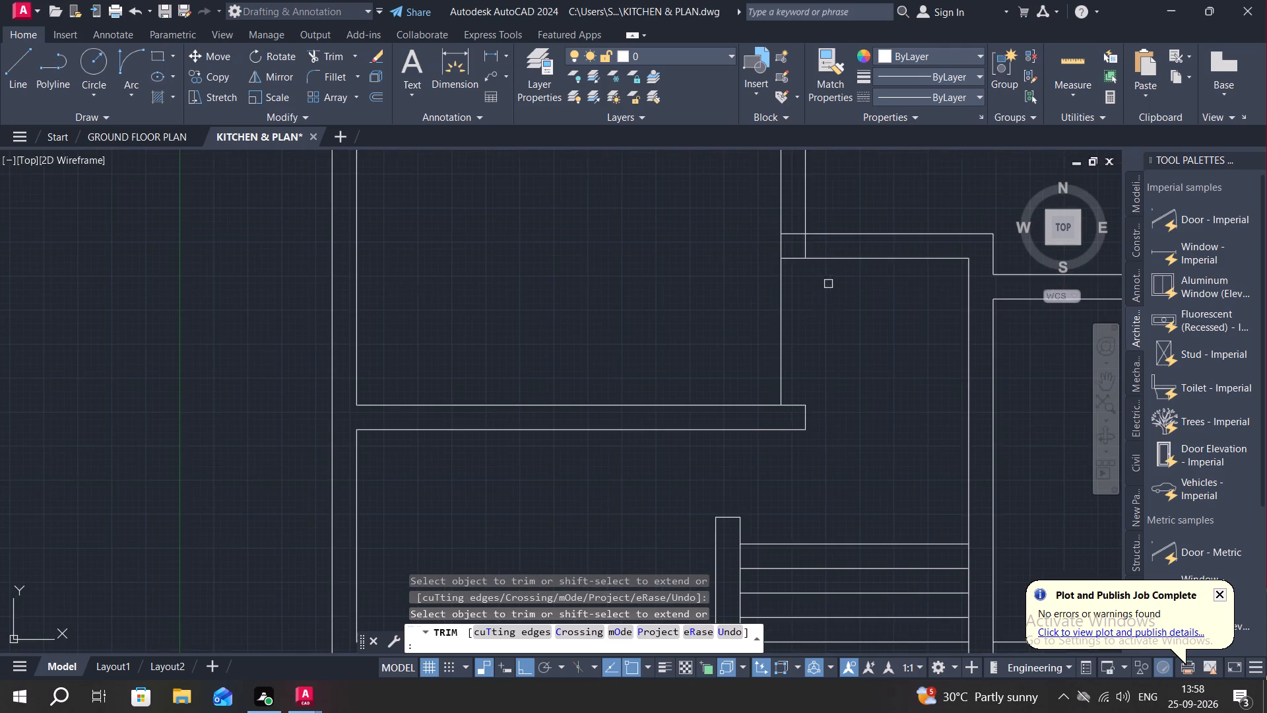
scroll(831, 279, "down", 1)
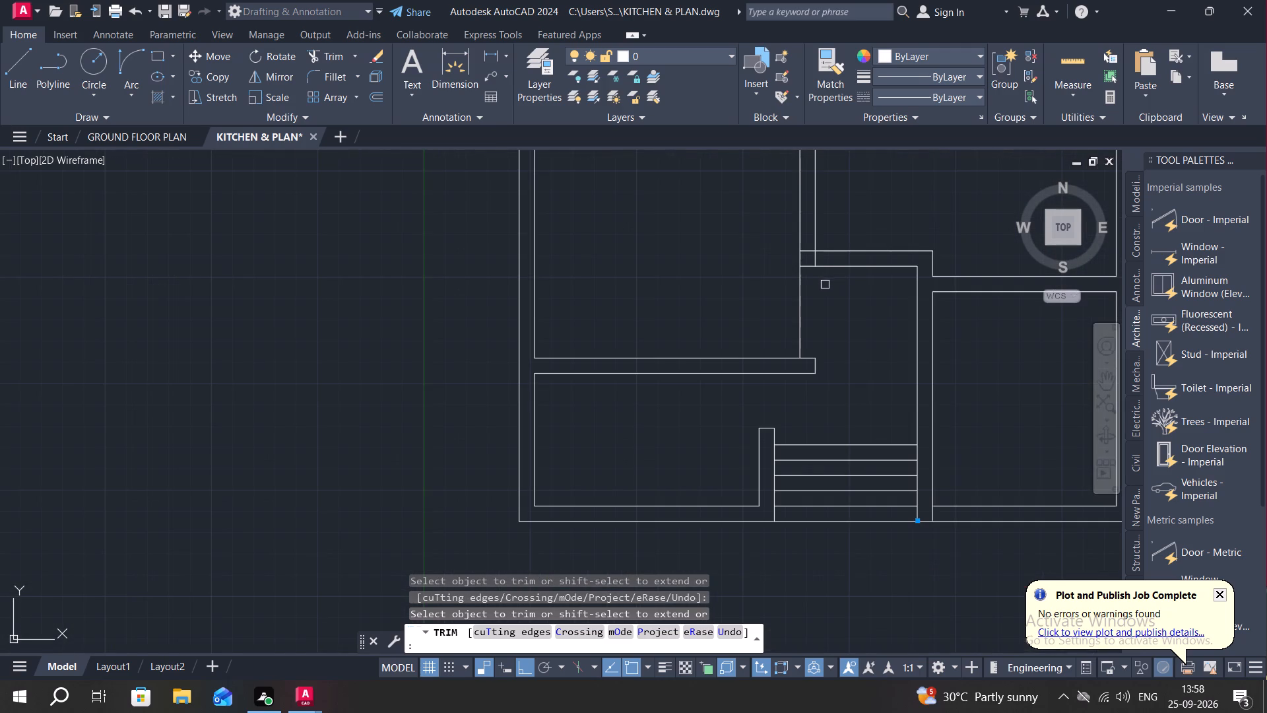
key("Escape")
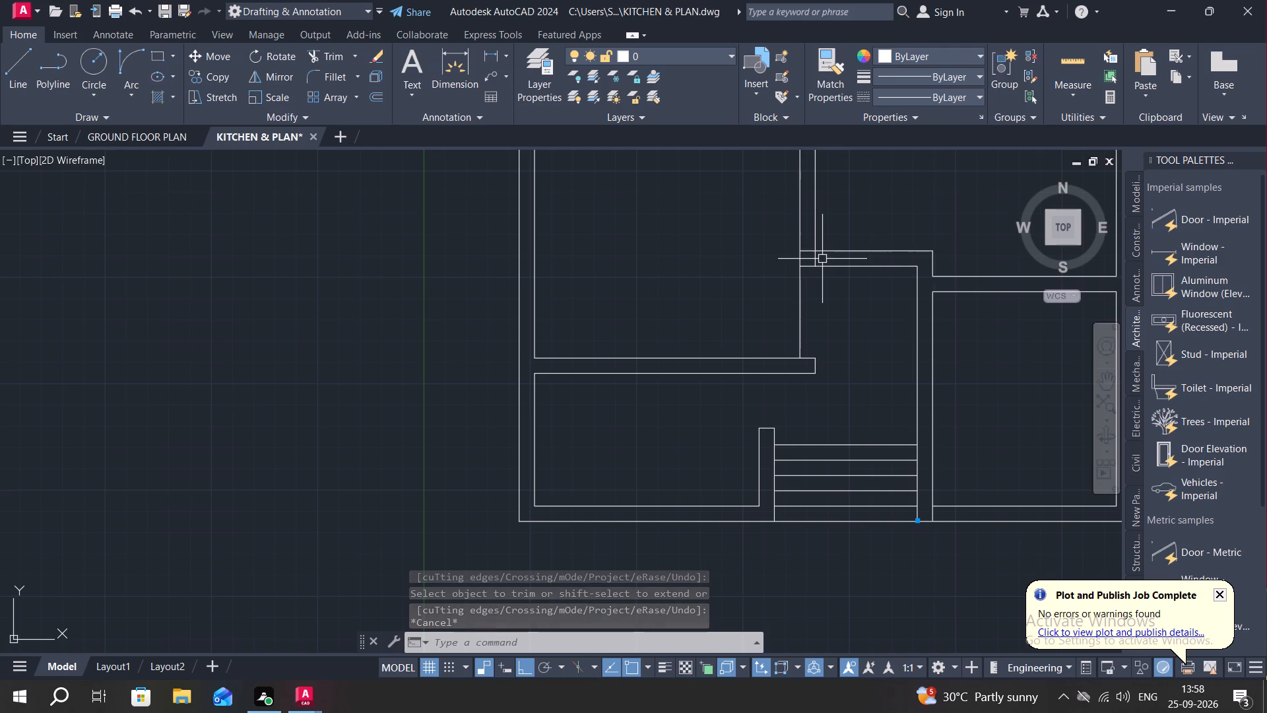
Measure the entrance passage between the central wall line and the right bottom room's partition.
left_click(1071, 59)
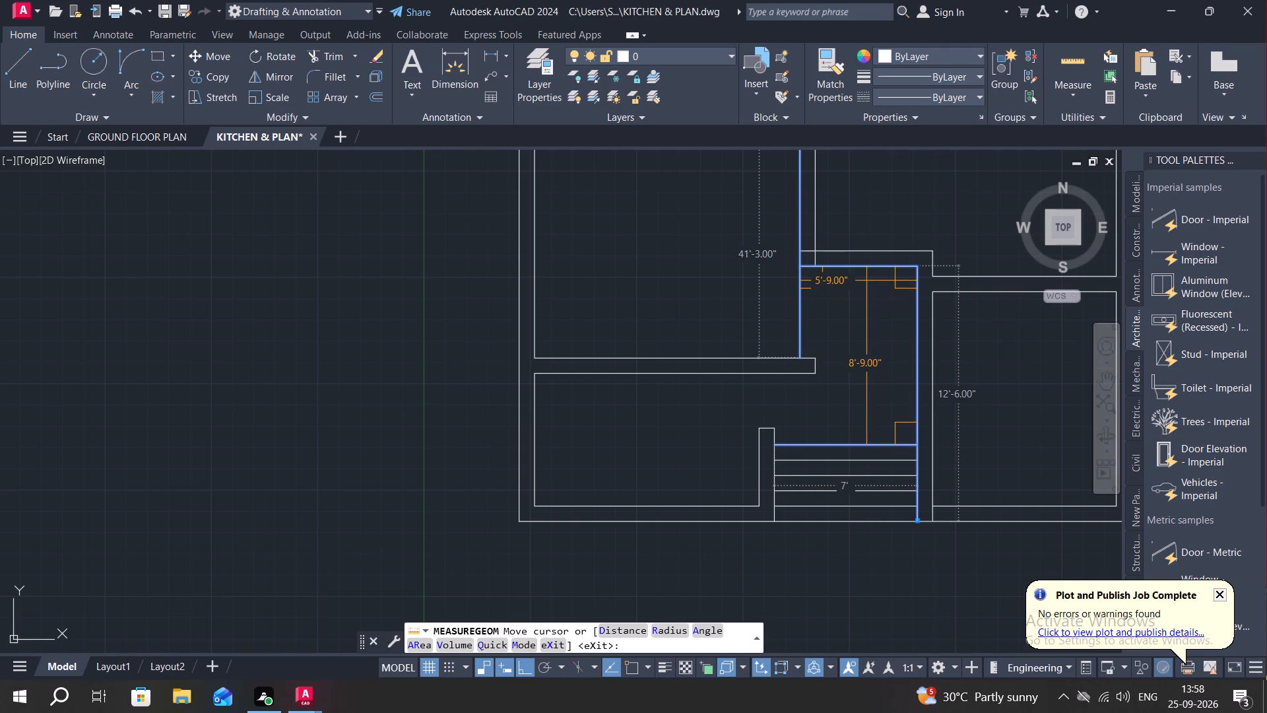
scroll(866, 281, "down", 1)
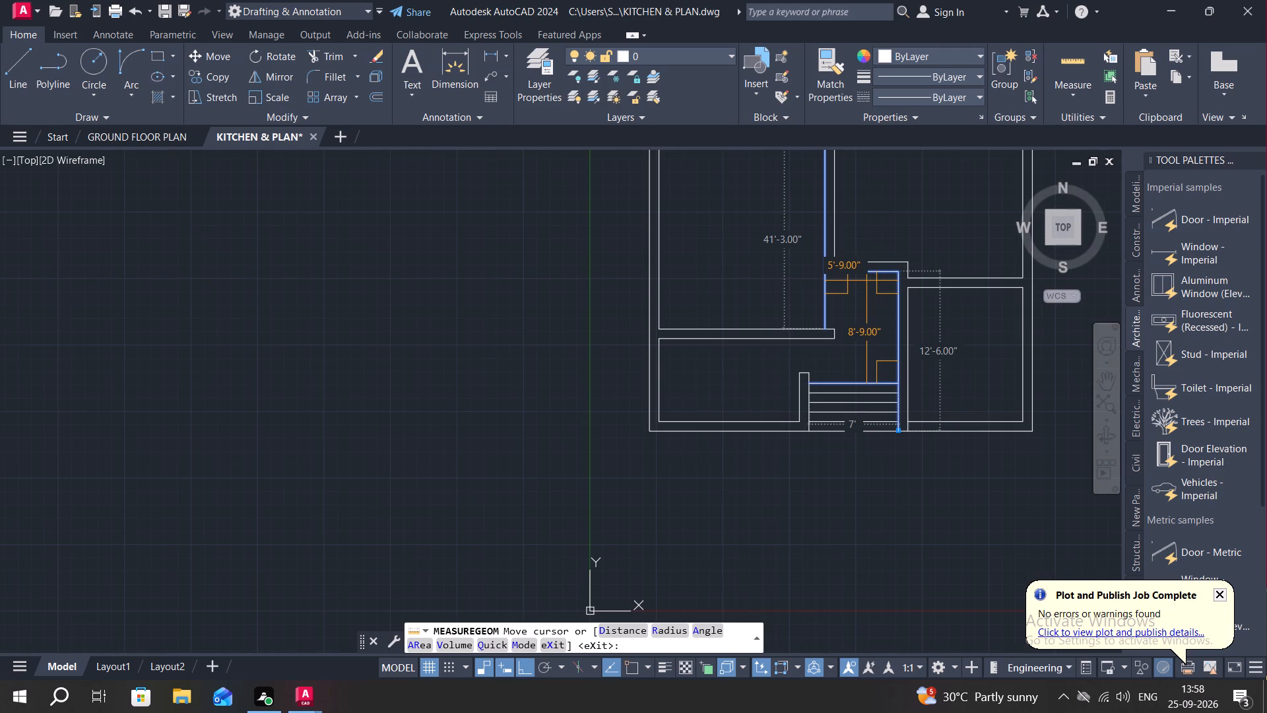
middle_click(866, 281)
key("Escape")
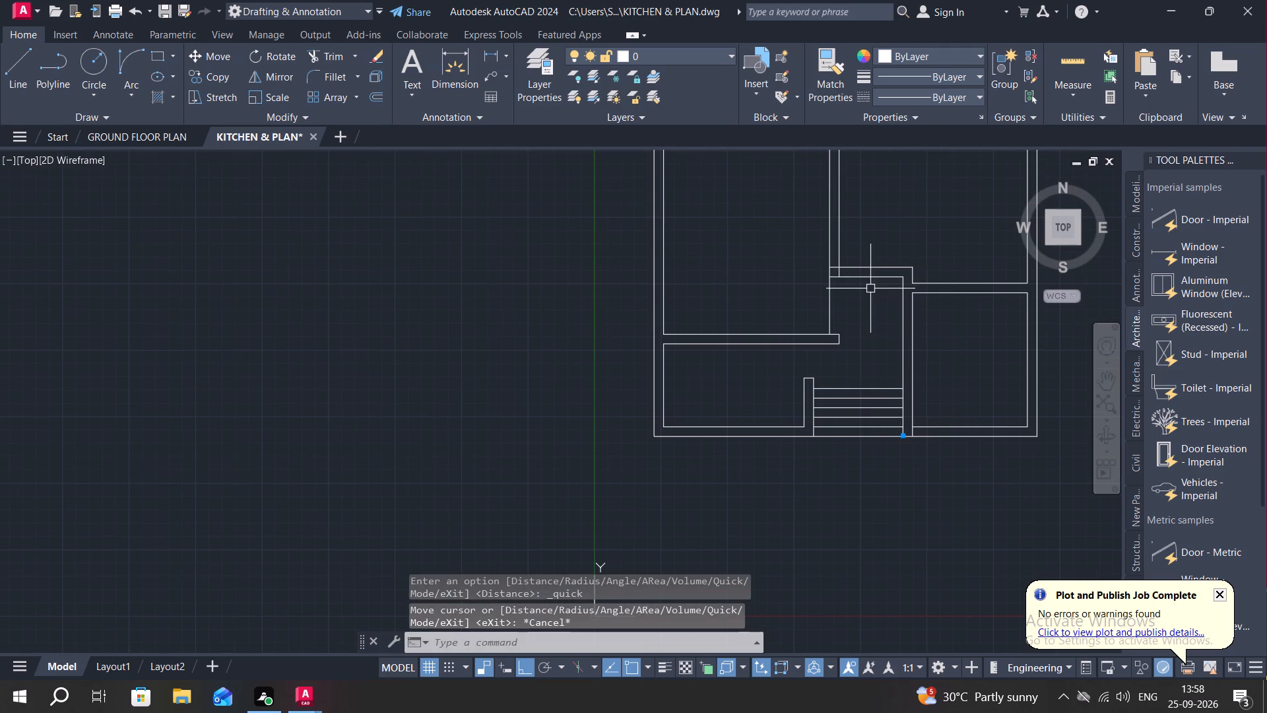
Offset the central wall's left face 6" to the right.
key("o")
scroll(870, 289, "down", 1)
key("space")
type("6\"")
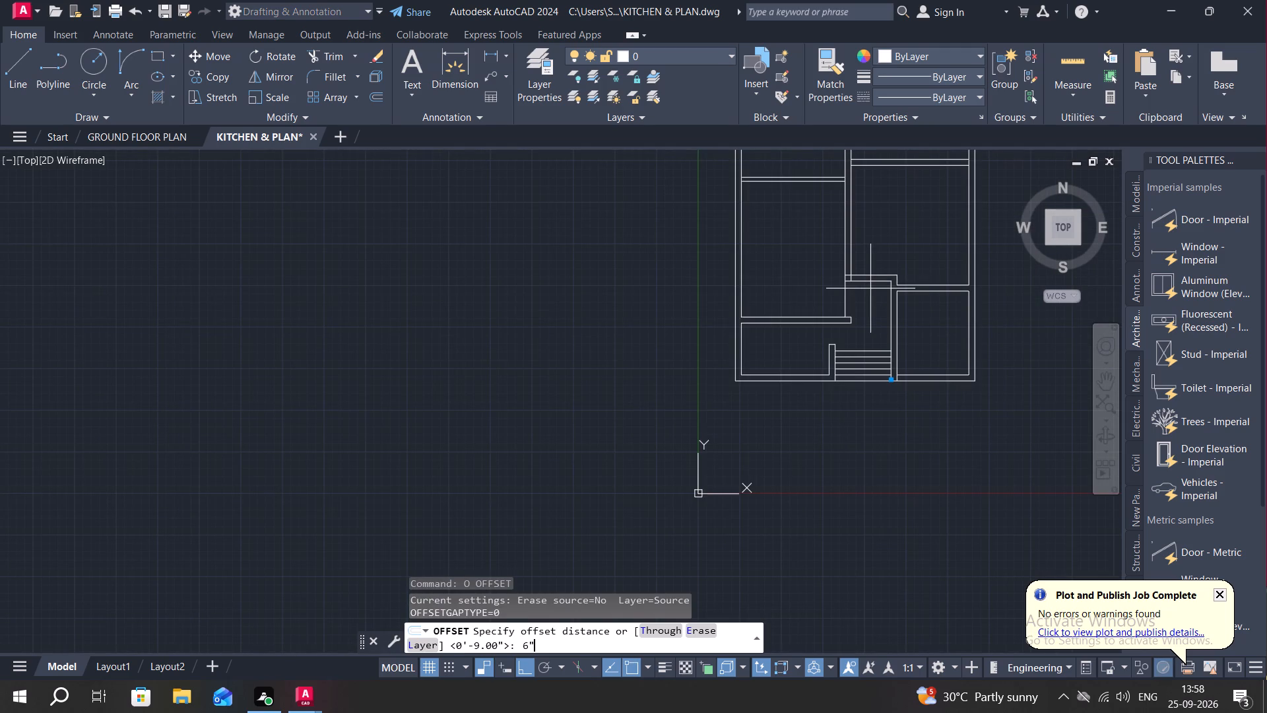
key("Return")
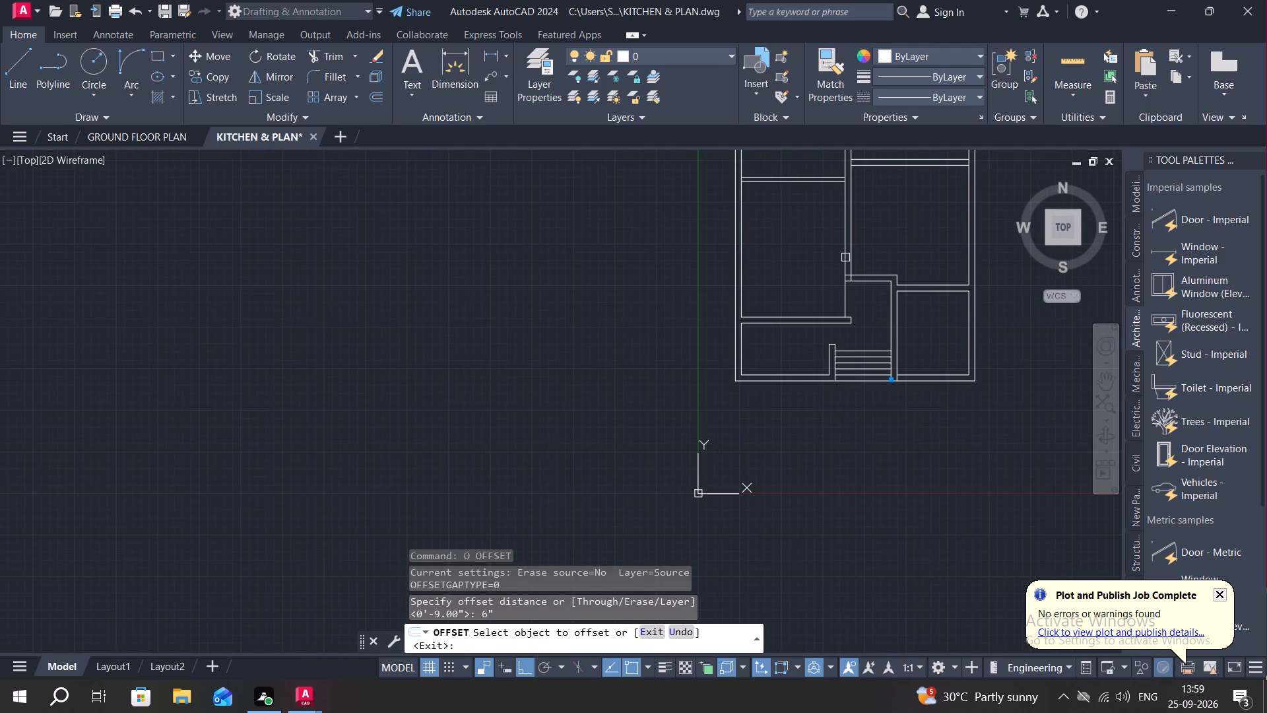
scroll(845, 257, "up", 3)
left_click(840, 262)
left_click(855, 280)
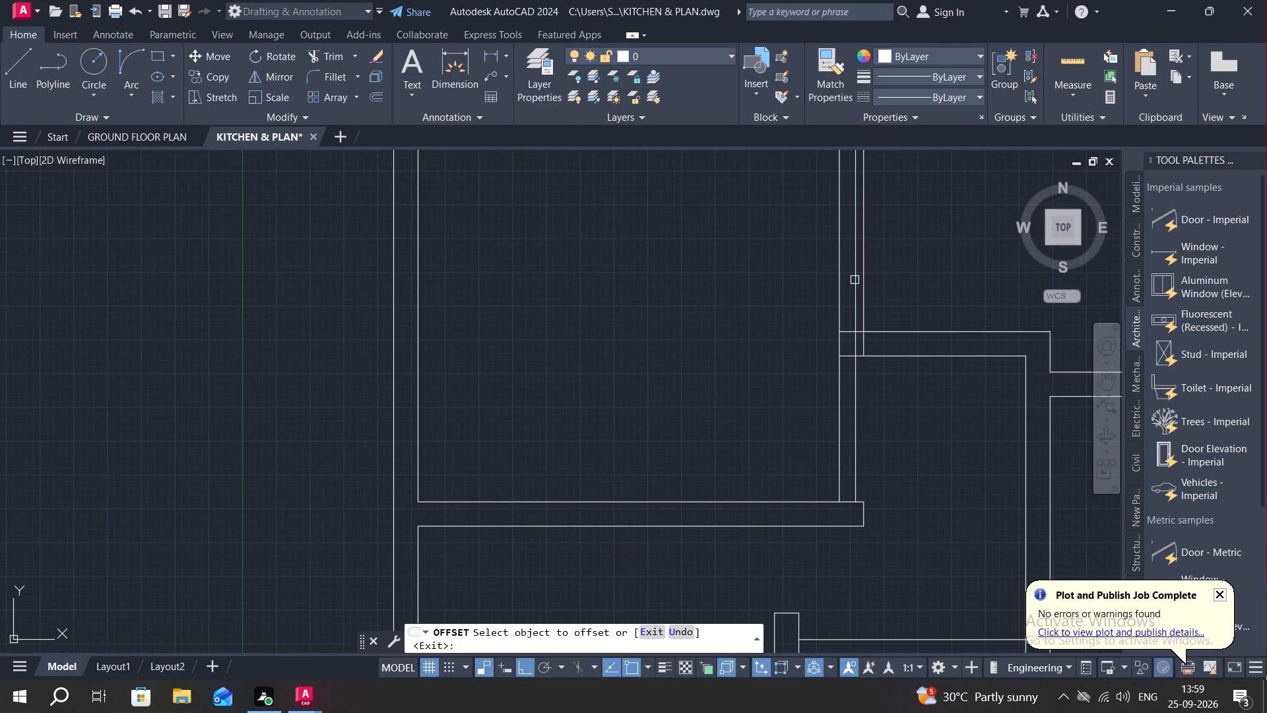
middle_click_drag(918, 290, 959, 514)
scroll(962, 484, "down", 1)
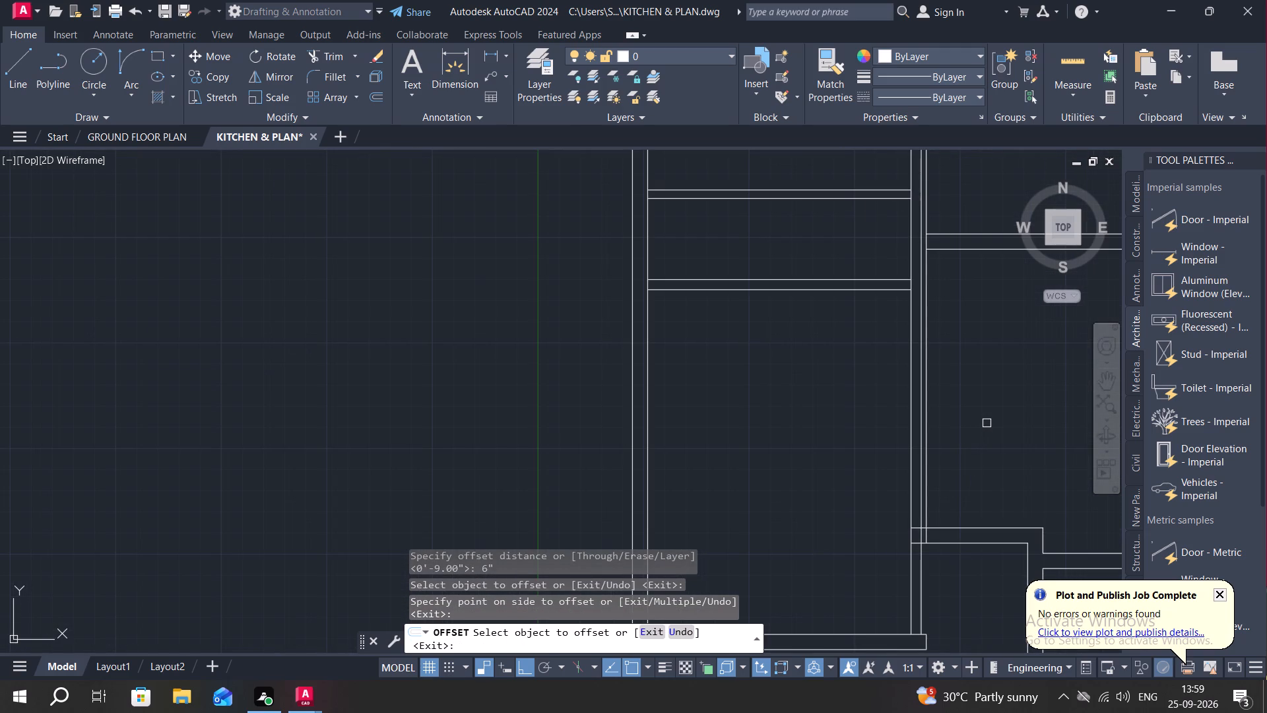
middle_click_drag(987, 423, 946, 405)
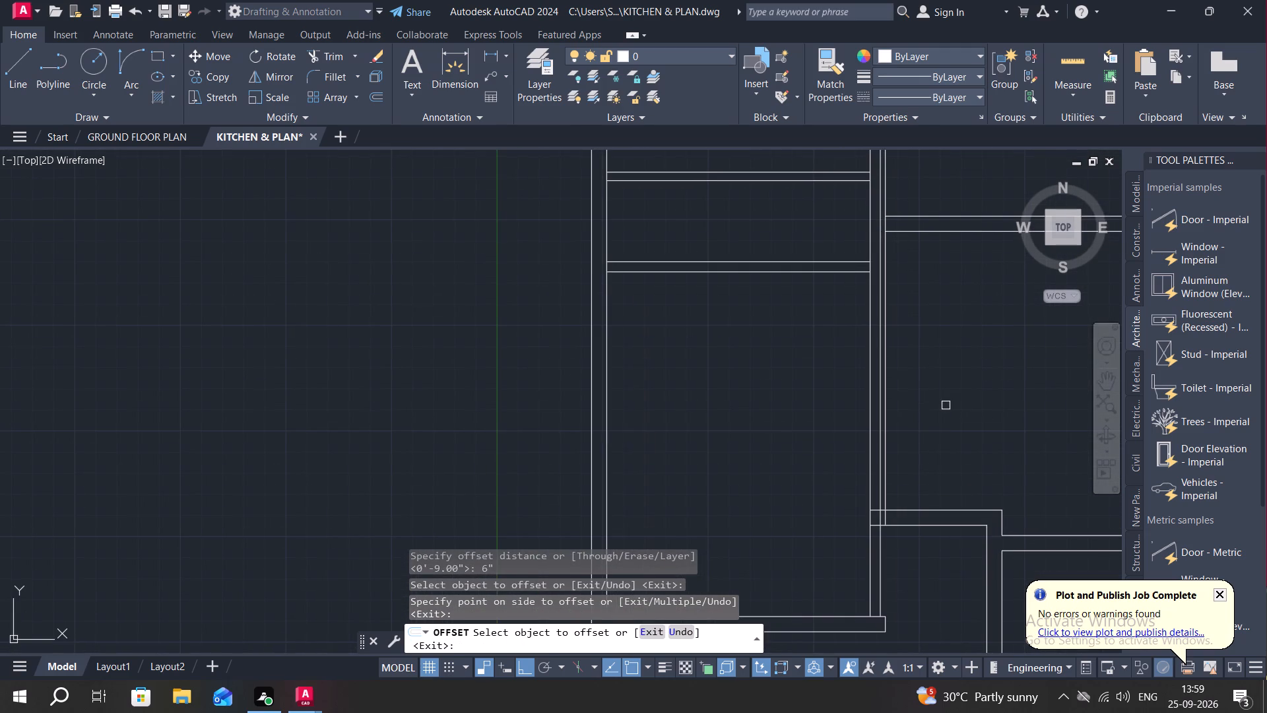
key("Escape")
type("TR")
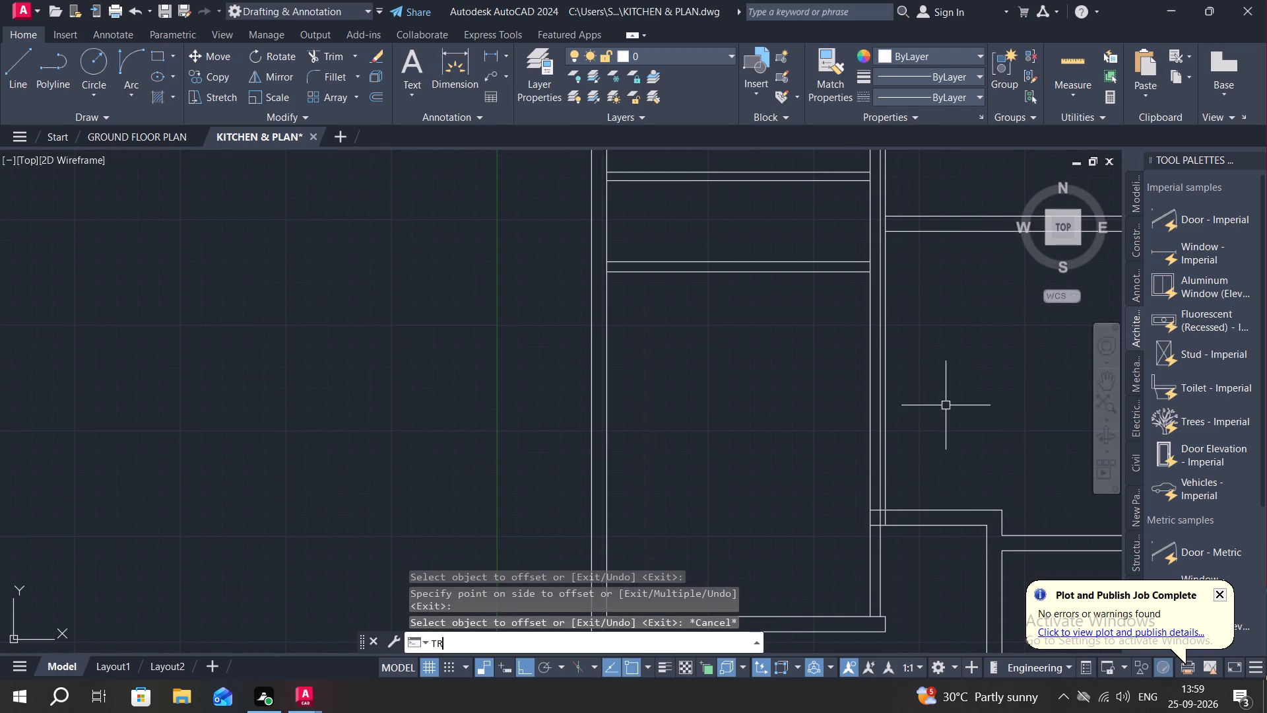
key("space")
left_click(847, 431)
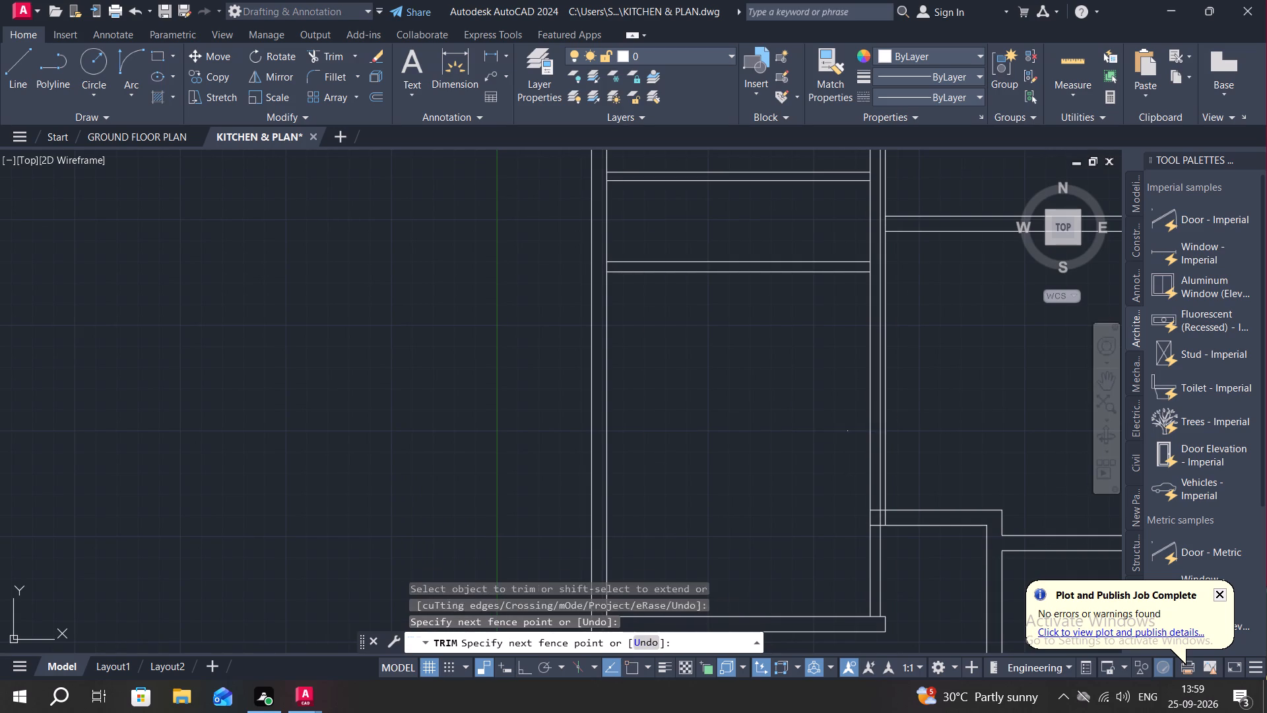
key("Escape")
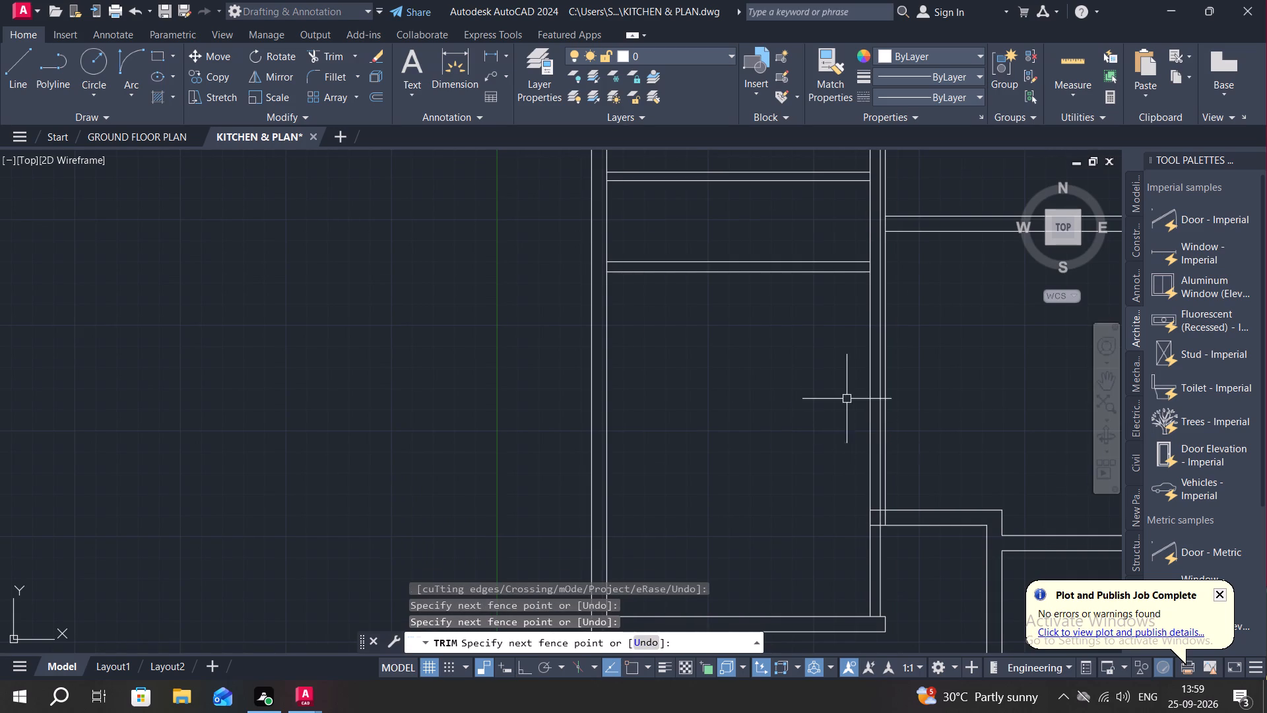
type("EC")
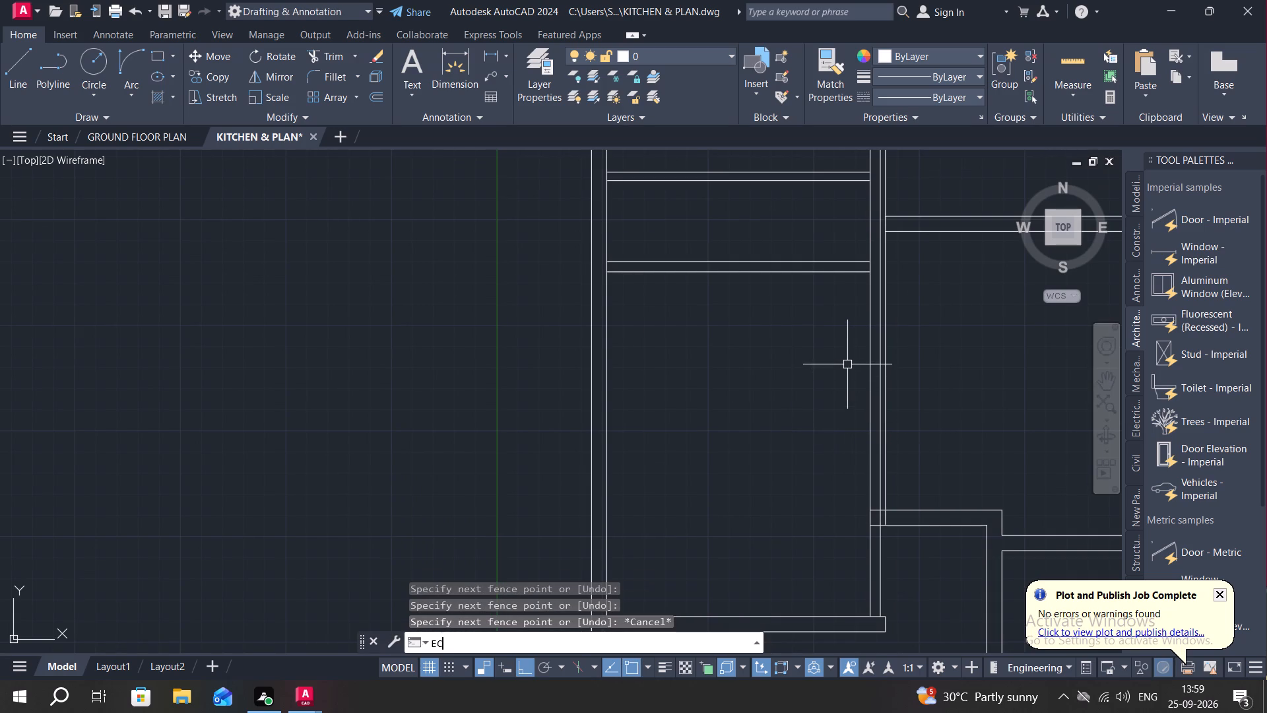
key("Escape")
Extend the lower line of the left-hand cross wall rightward across the central wall to the right outer wall.
type("EX")
key("space")
left_click(853, 273)
left_click(852, 273)
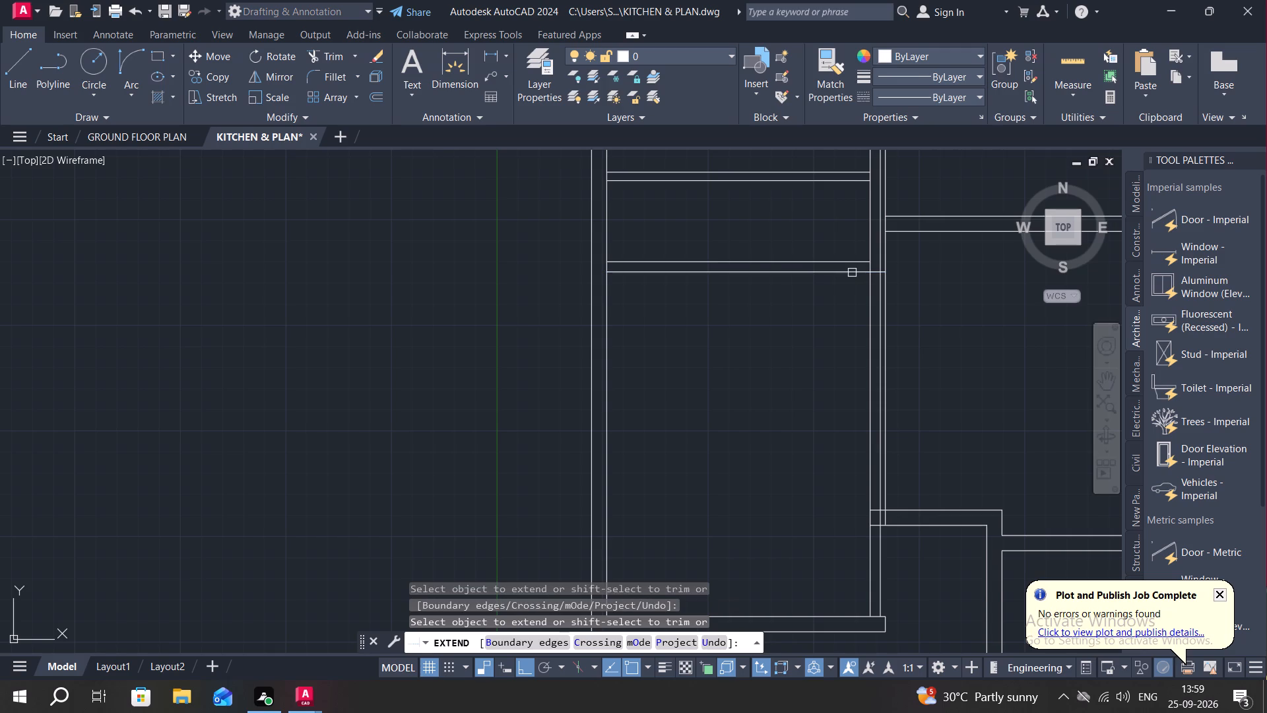
left_click(854, 273)
key("Escape")
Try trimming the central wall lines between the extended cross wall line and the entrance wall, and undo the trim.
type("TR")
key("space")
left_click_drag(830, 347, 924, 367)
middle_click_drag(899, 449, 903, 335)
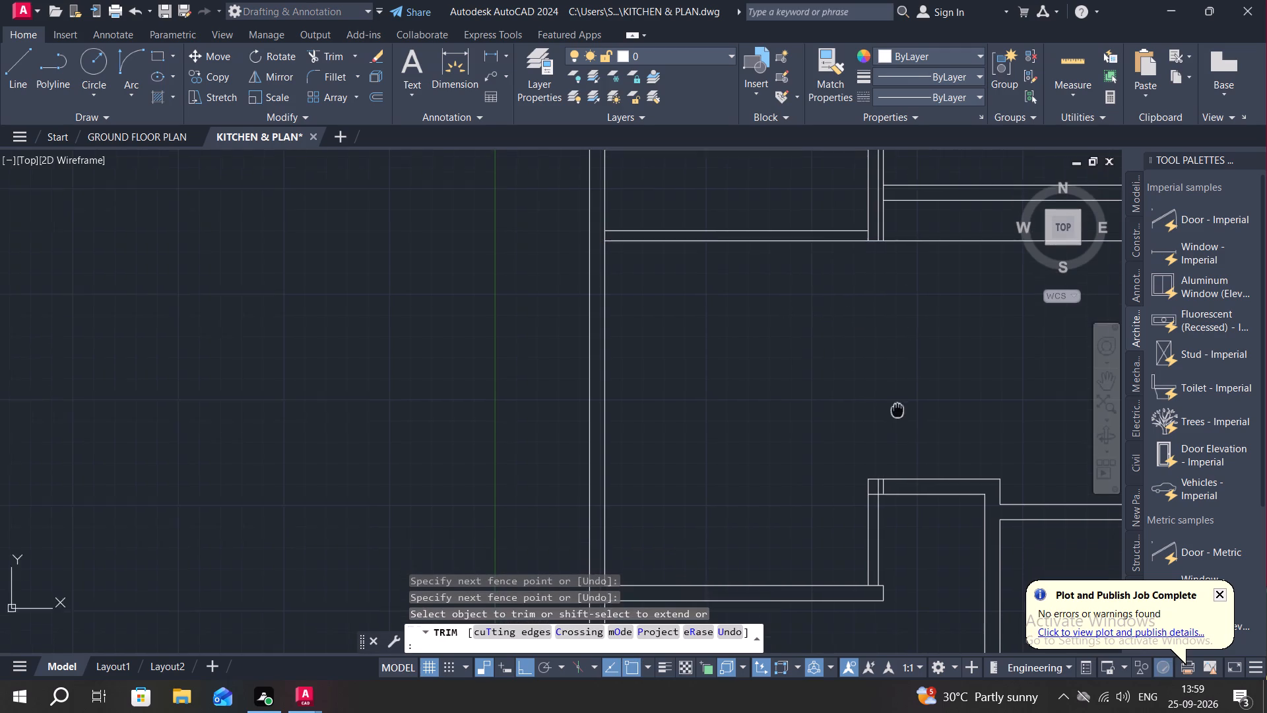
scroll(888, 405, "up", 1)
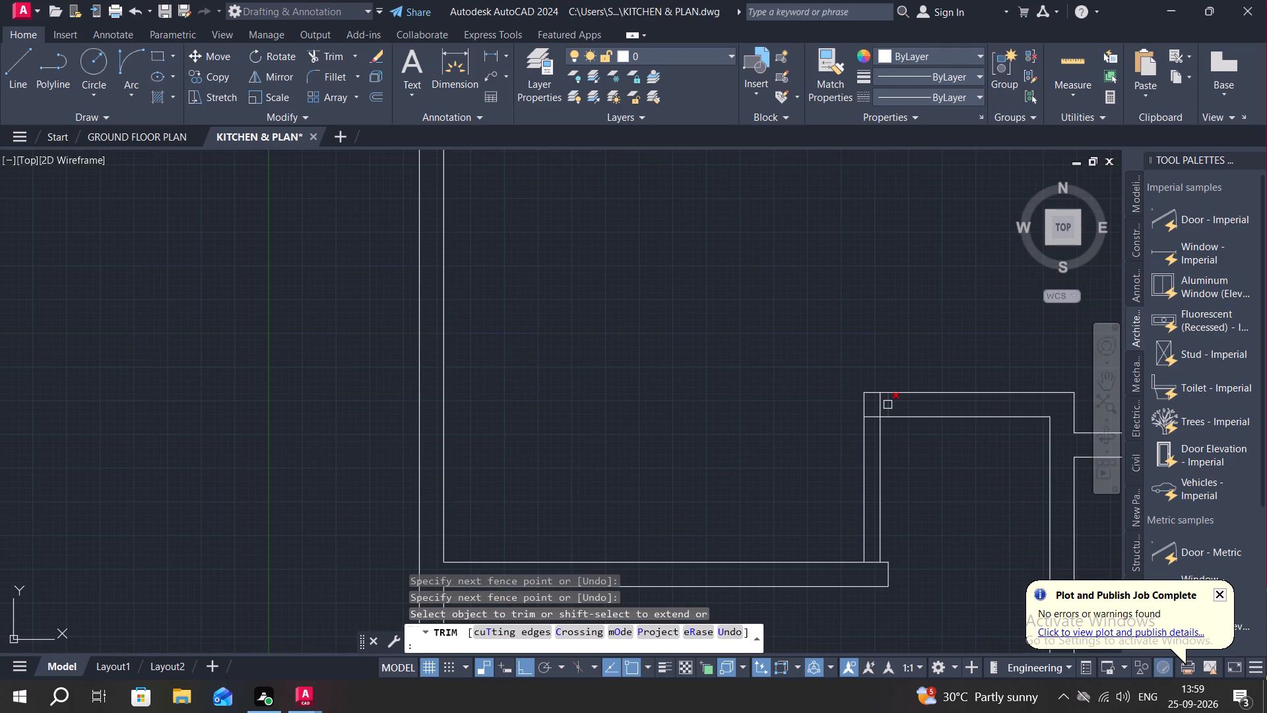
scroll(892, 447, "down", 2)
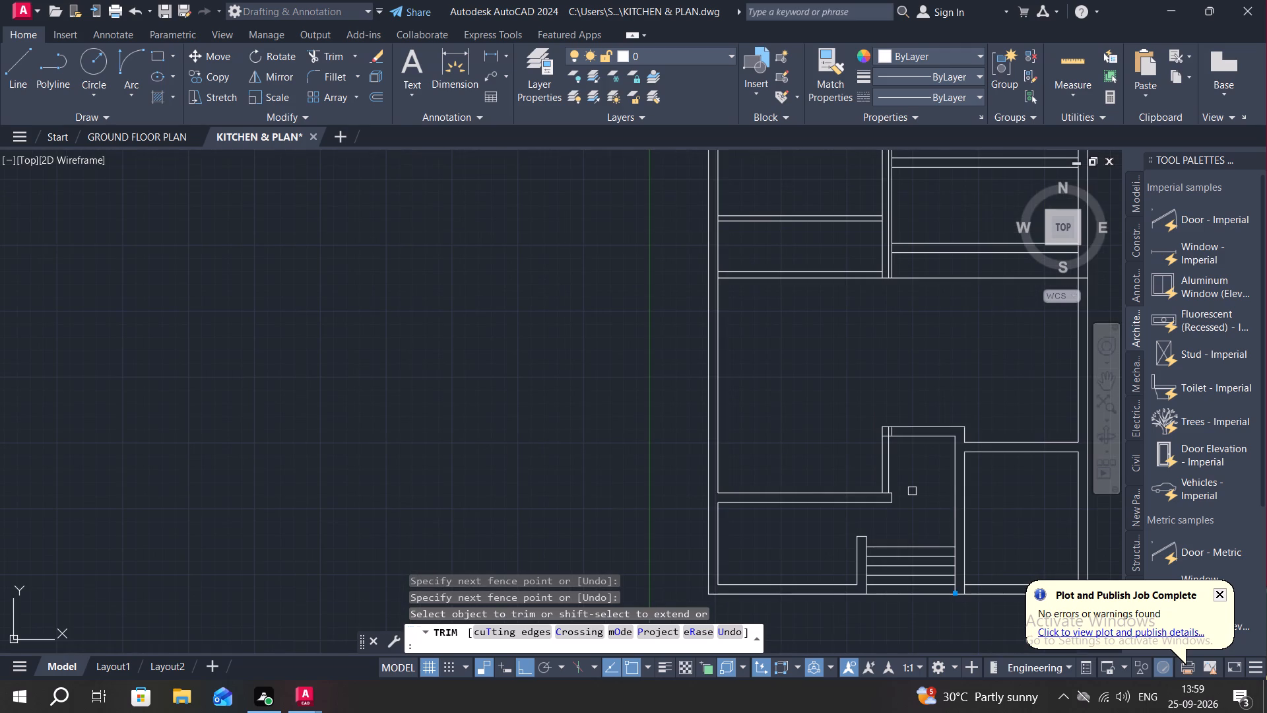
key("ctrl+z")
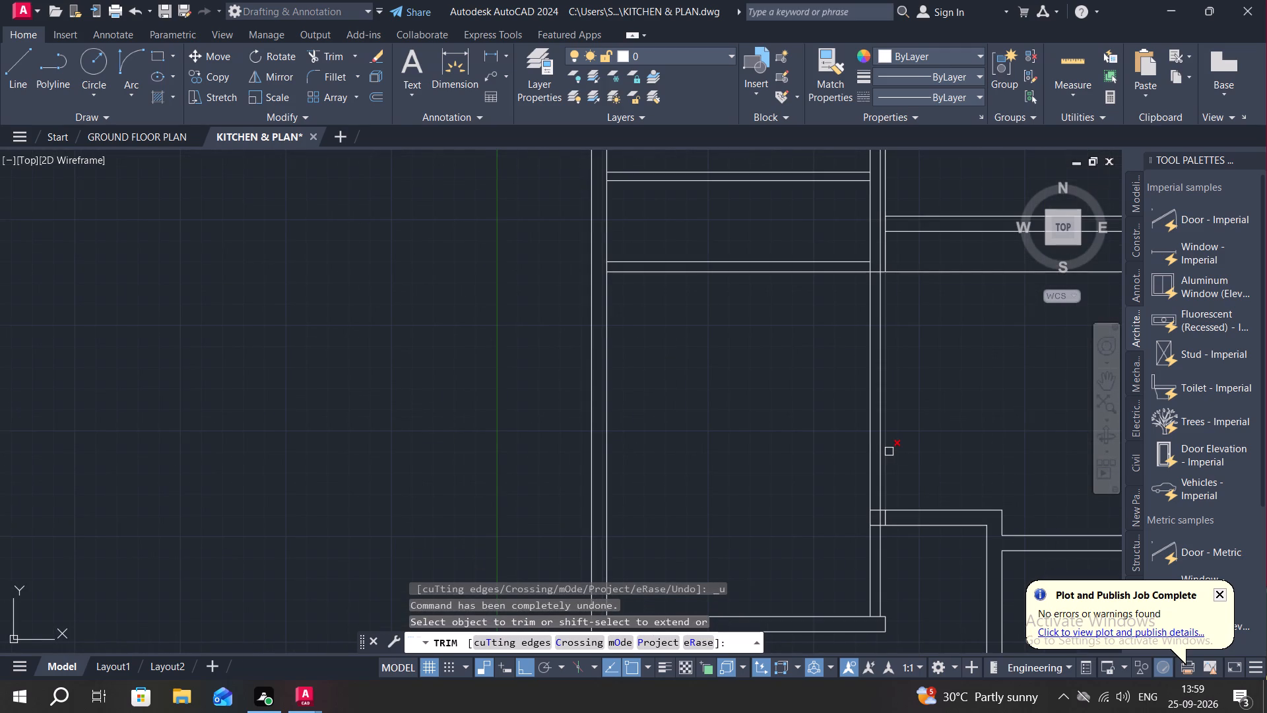
Trim the central wall's old right face below the extended cross wall line and the short end line at its lower end.
left_click(890, 452)
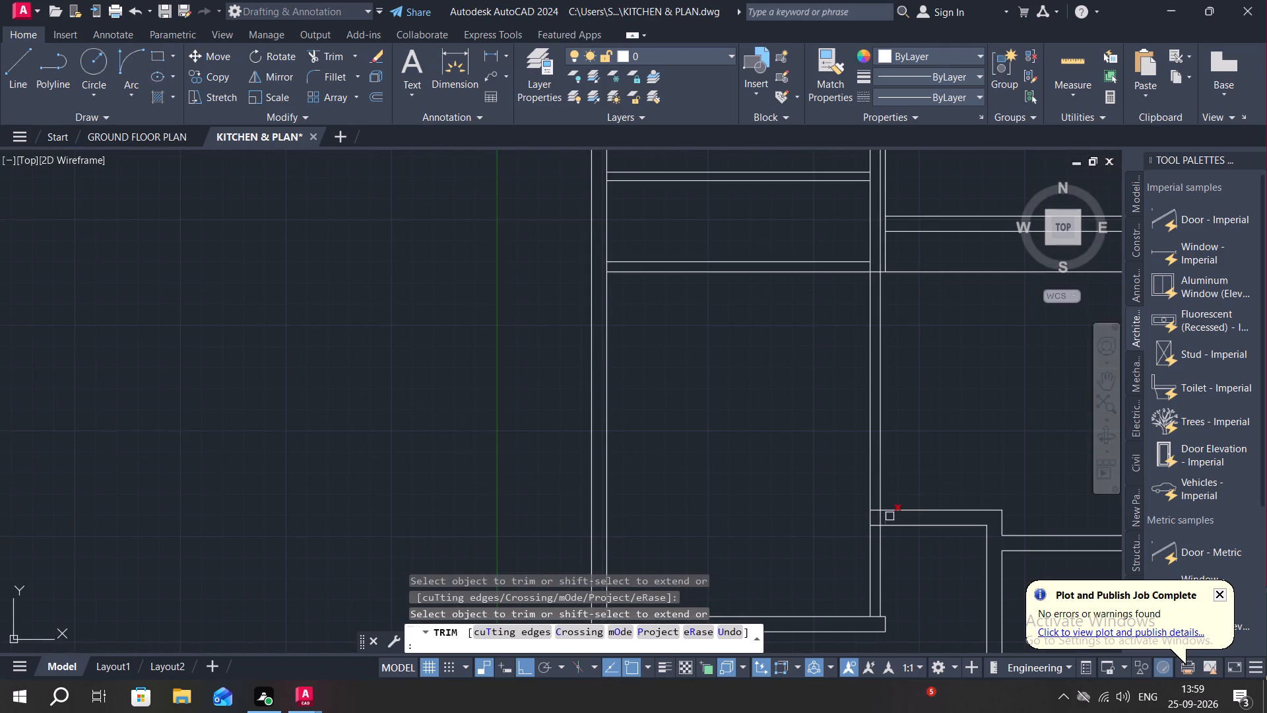
left_click(890, 516)
middle_click_drag(901, 581, 904, 461)
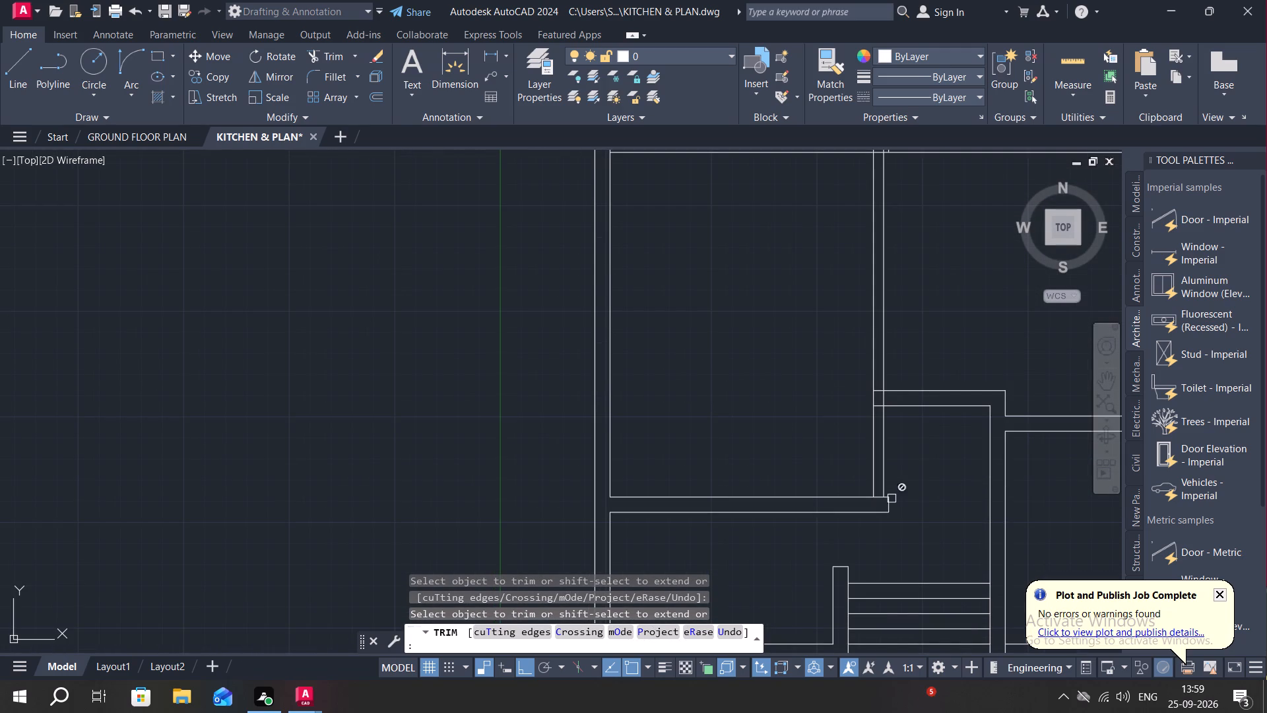
left_click(891, 506)
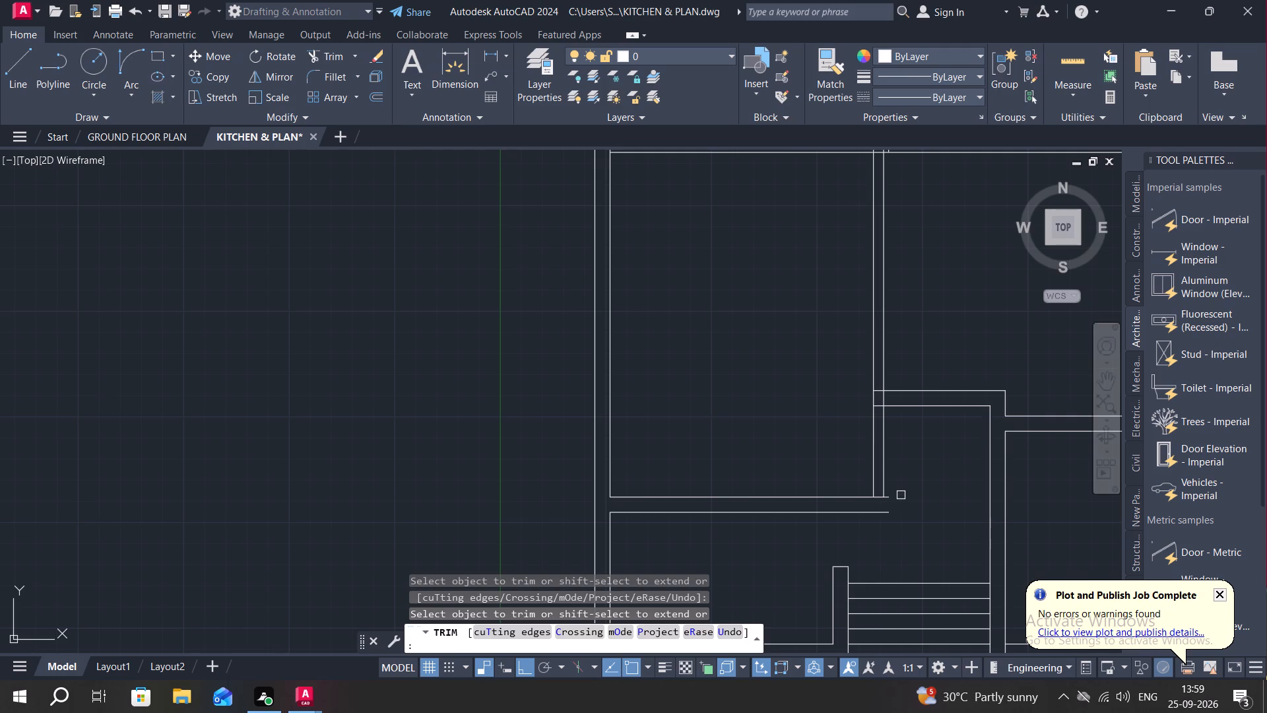
key("Escape")
Extend the central wall's 6" offset line down to the lower line of the bottom left room's top wall.
key("e")
key("x")
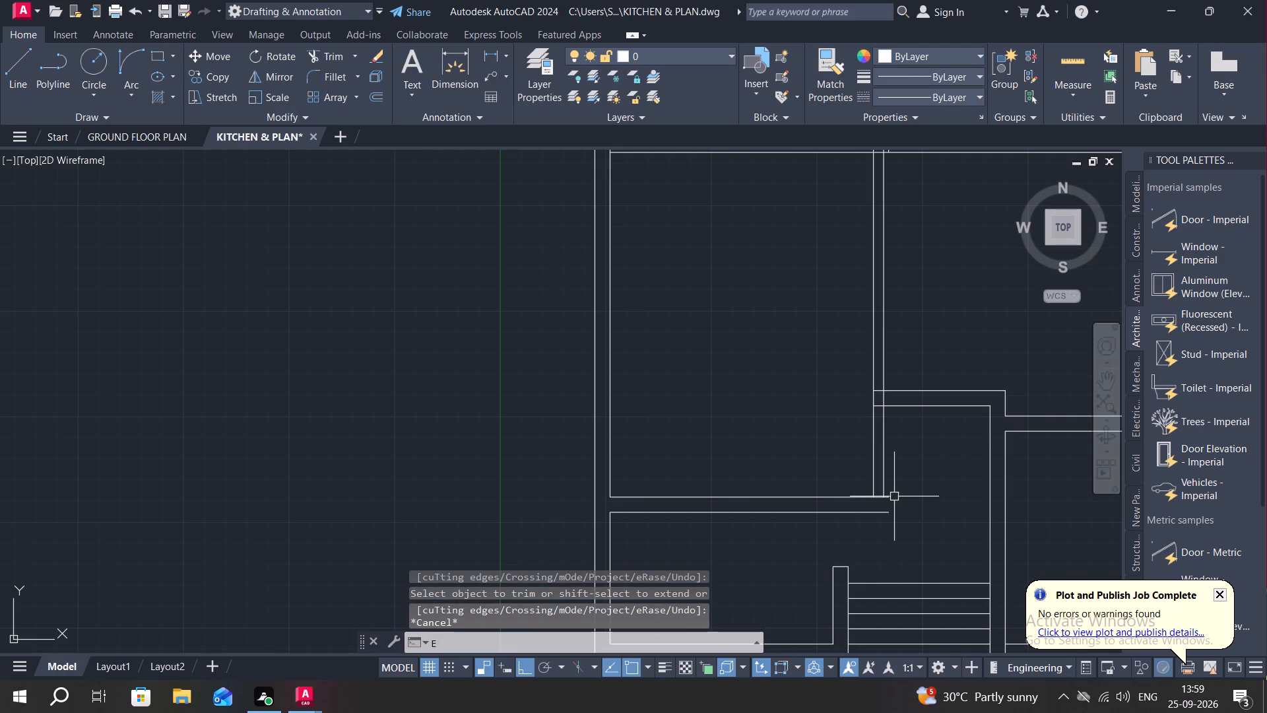
key("space")
left_click(884, 477)
key("Escape")
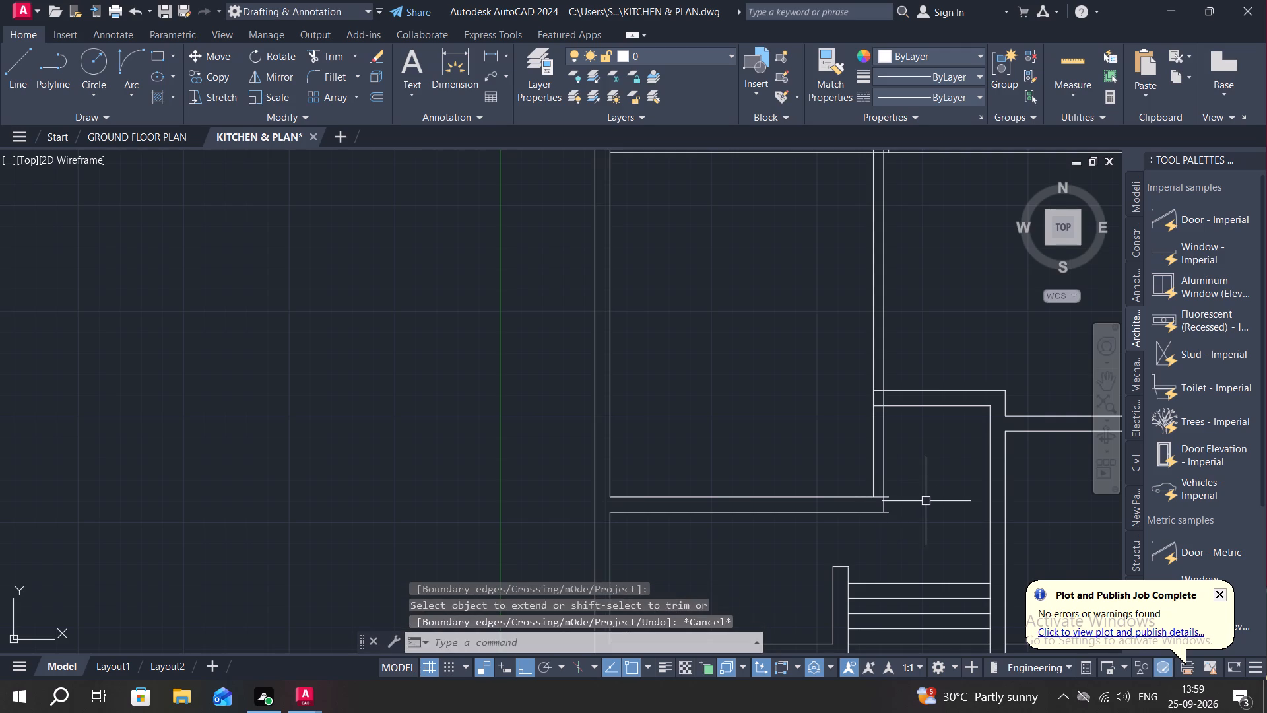
Trim the two wall line ends overhanging the central wall's right face at its lower corner.
key("t")
key("r")
key("space")
scroll(884, 515, "up", 3)
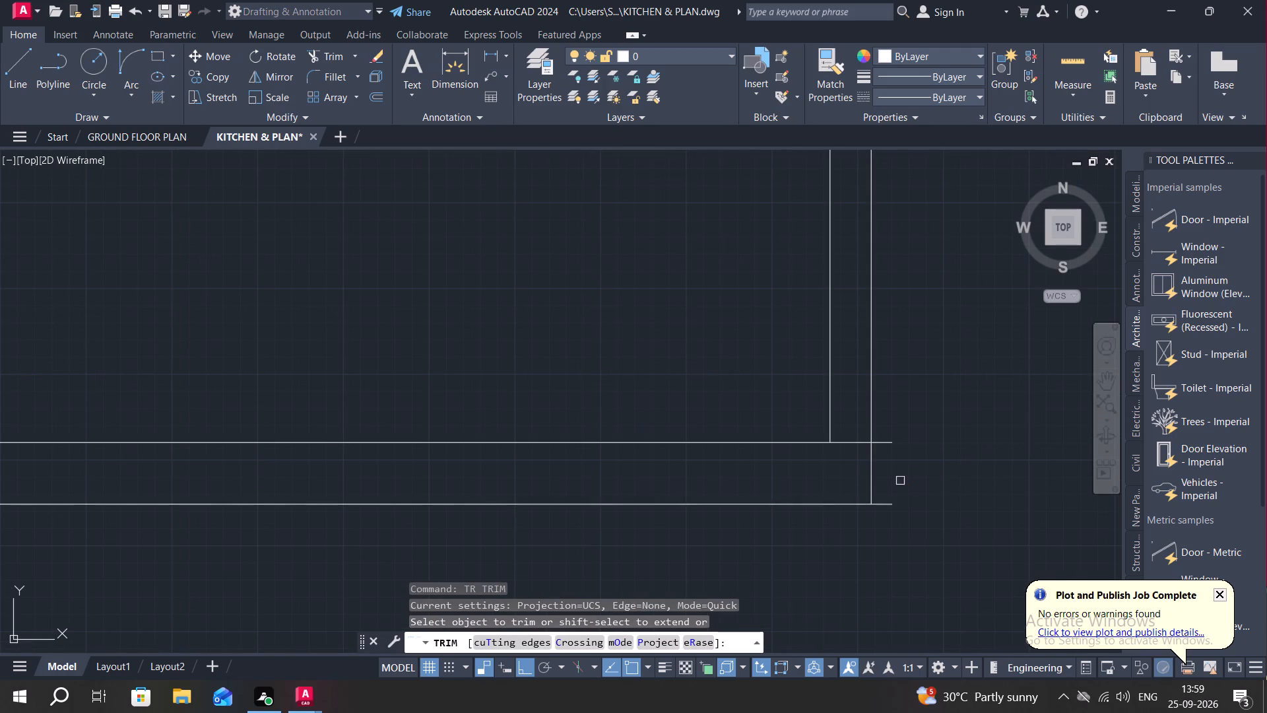
left_click(890, 443)
left_click(881, 502)
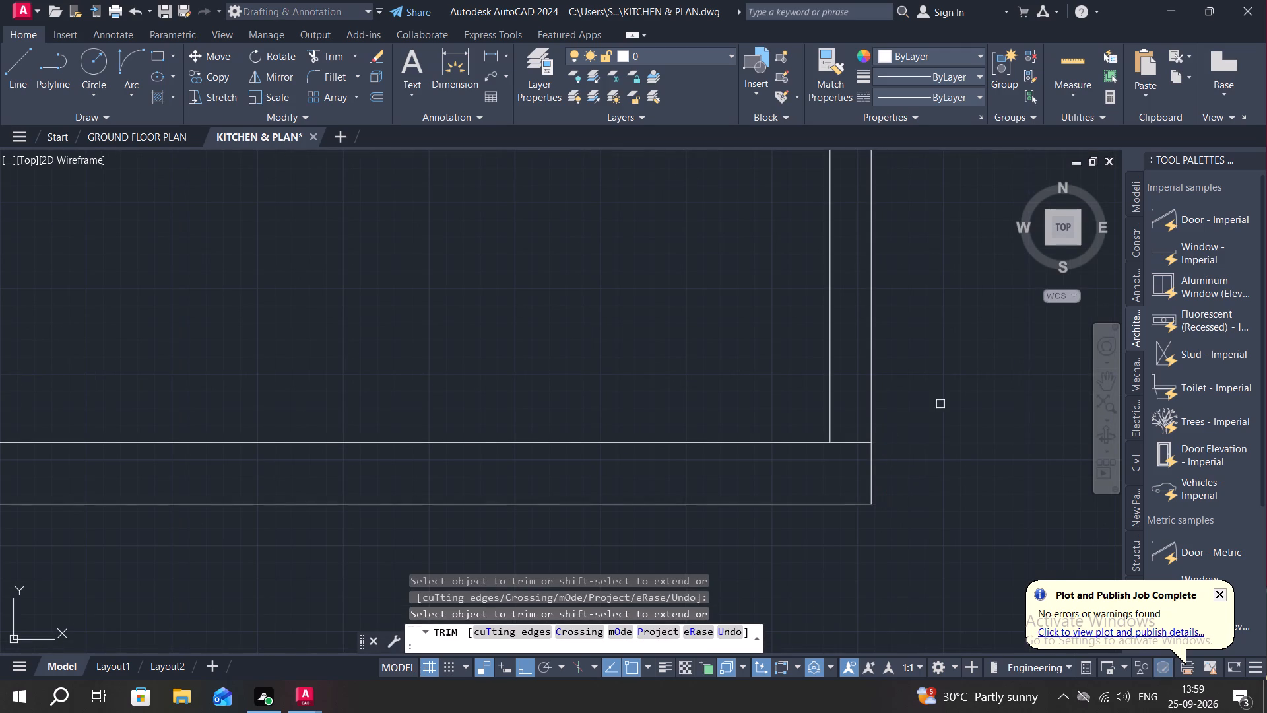
key("Escape")
Measure the inside width of the room between the left outer wall and the central wall.
left_click(1068, 59)
scroll(921, 363, "down", 3)
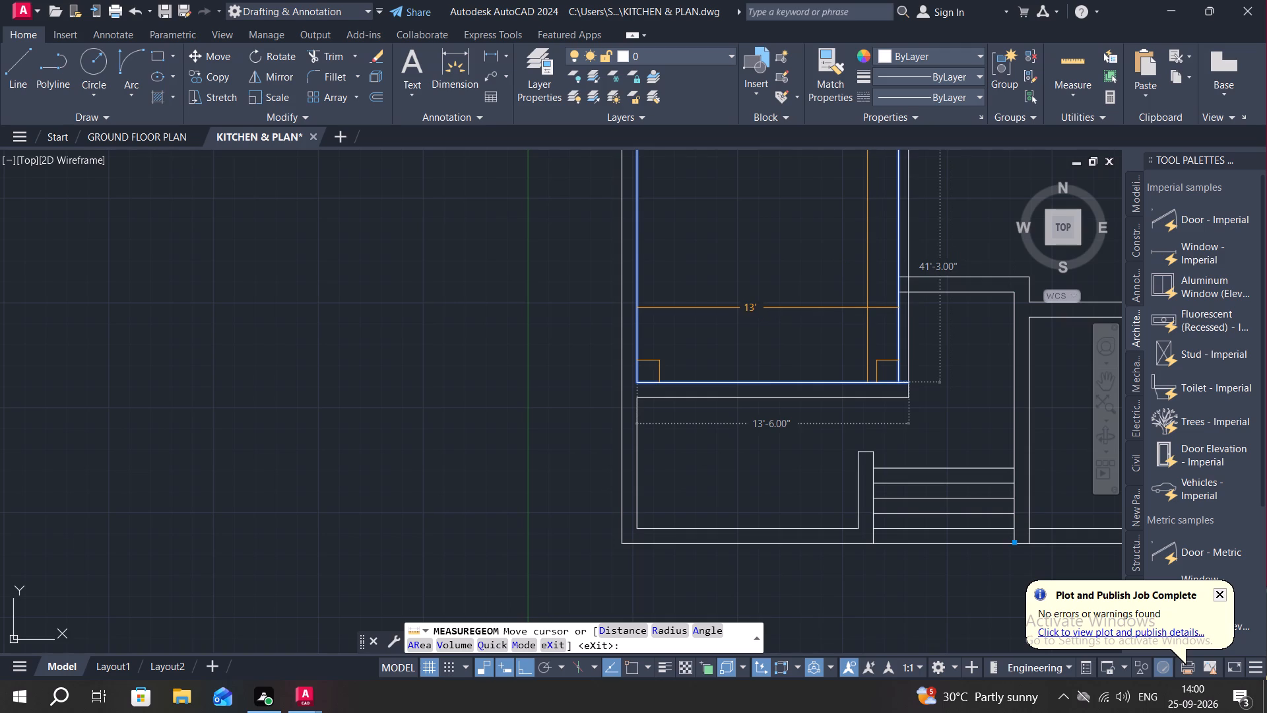
key("Escape")
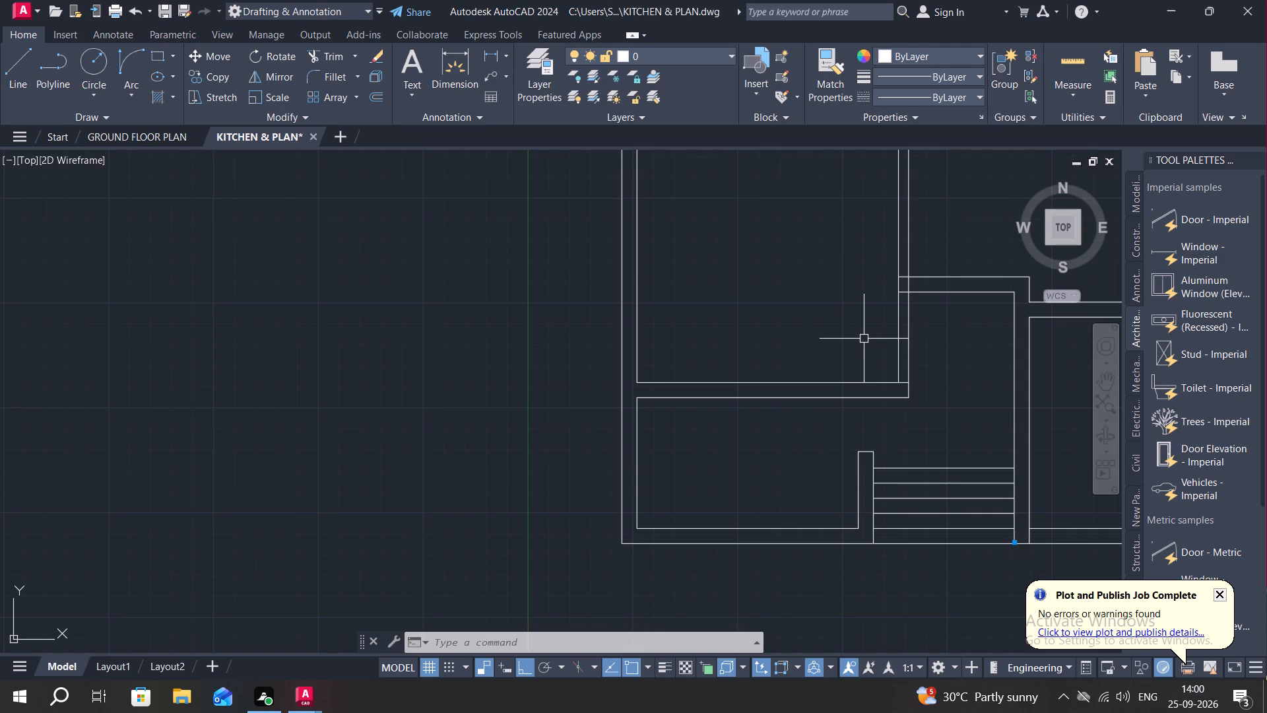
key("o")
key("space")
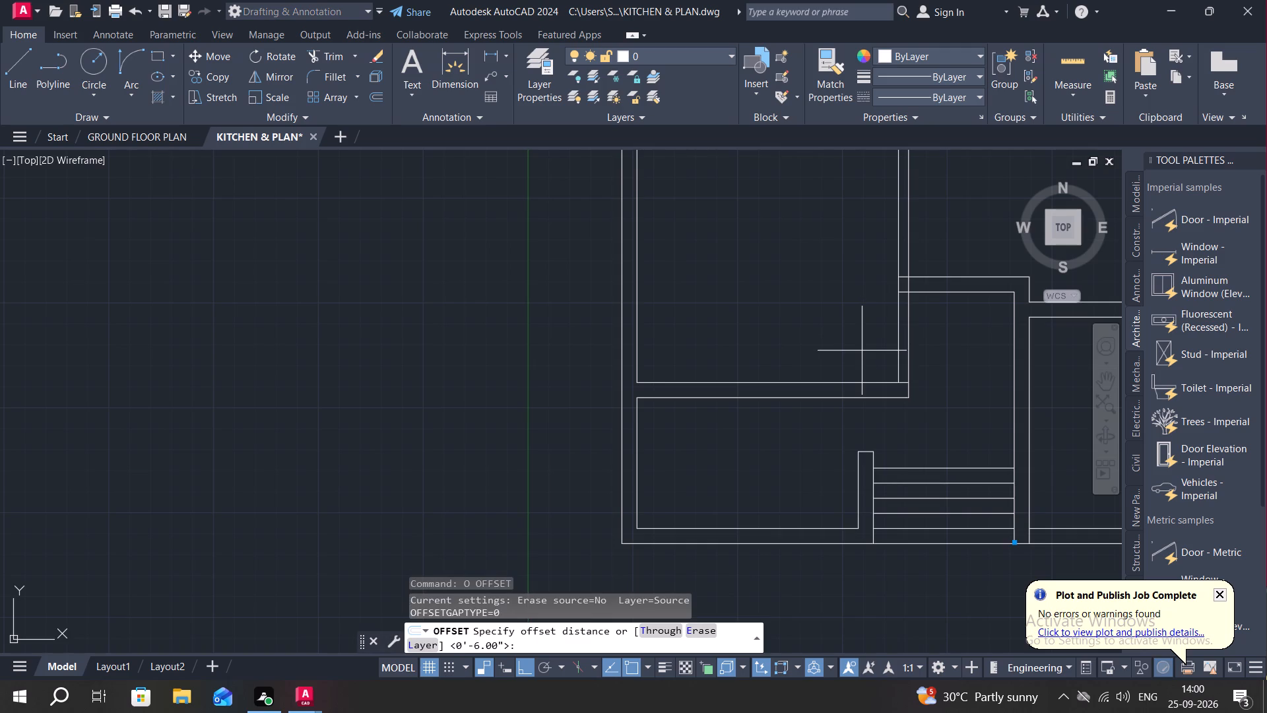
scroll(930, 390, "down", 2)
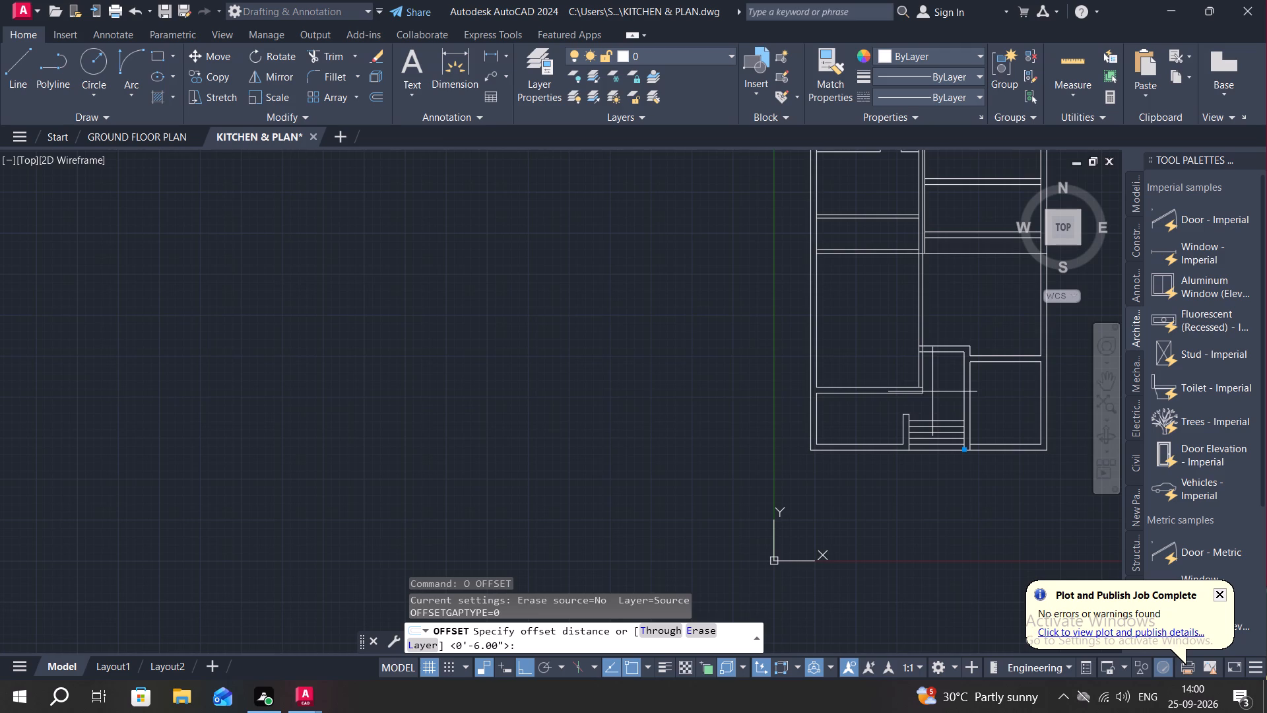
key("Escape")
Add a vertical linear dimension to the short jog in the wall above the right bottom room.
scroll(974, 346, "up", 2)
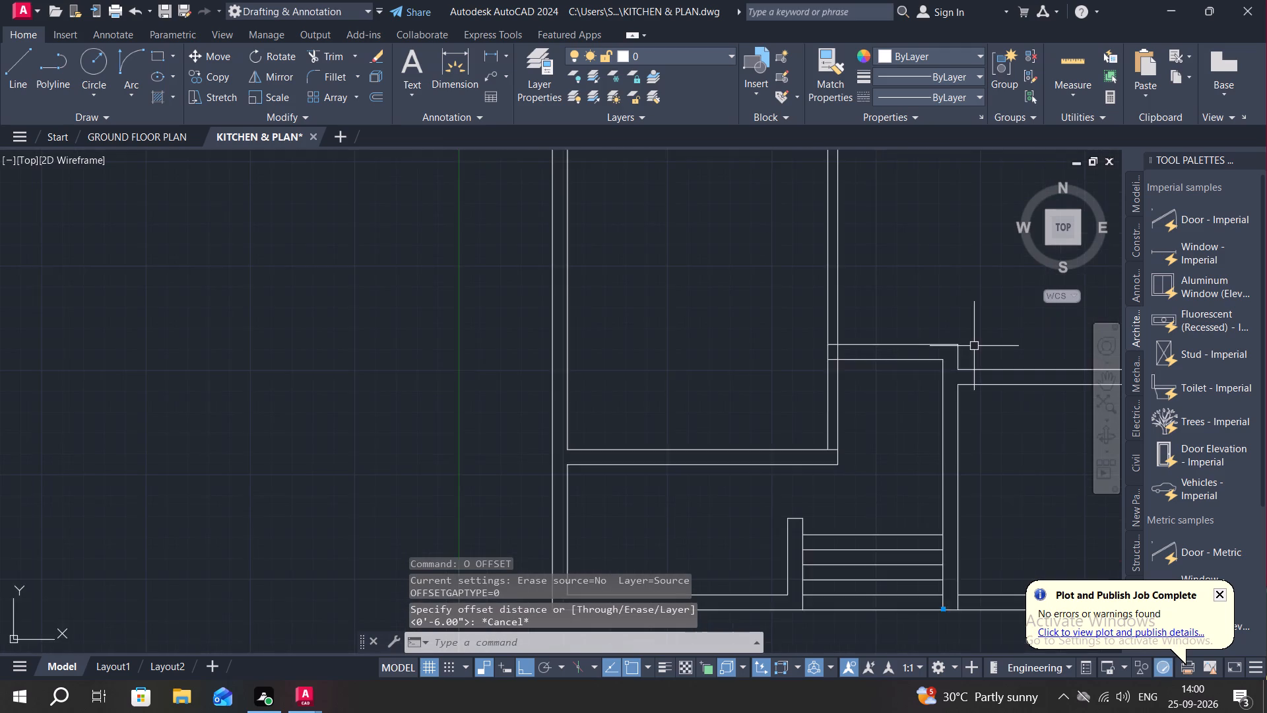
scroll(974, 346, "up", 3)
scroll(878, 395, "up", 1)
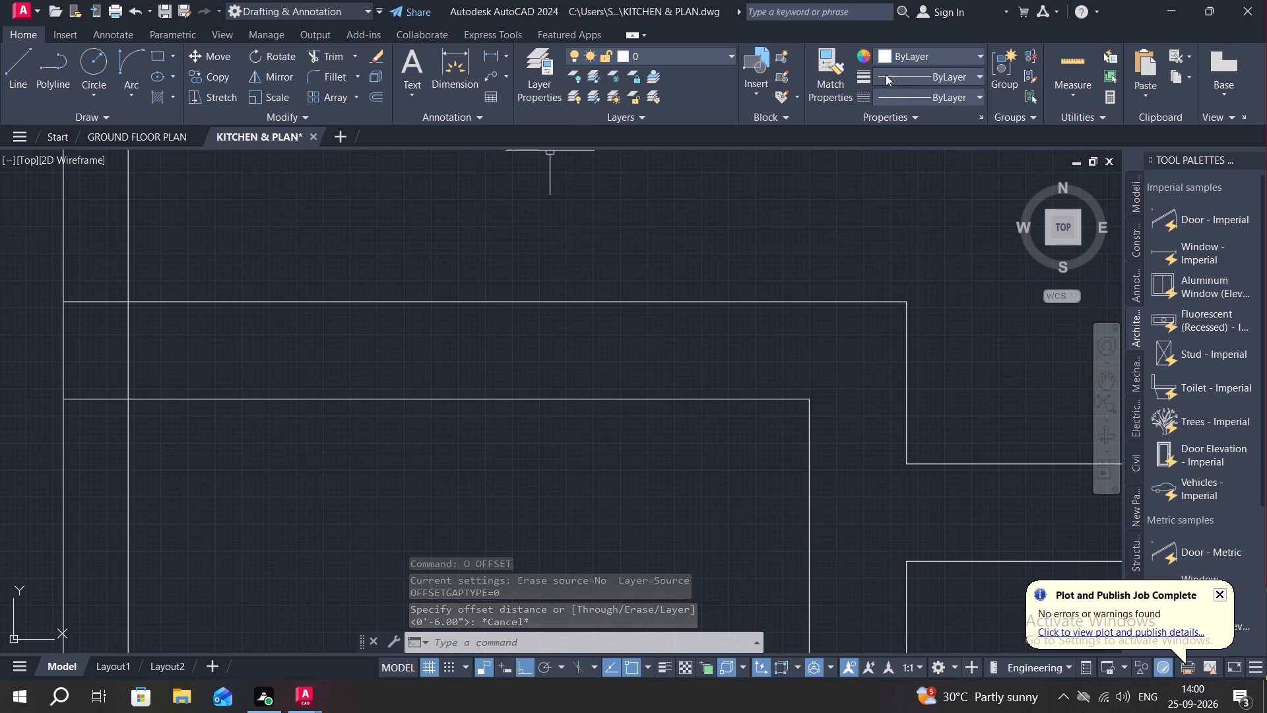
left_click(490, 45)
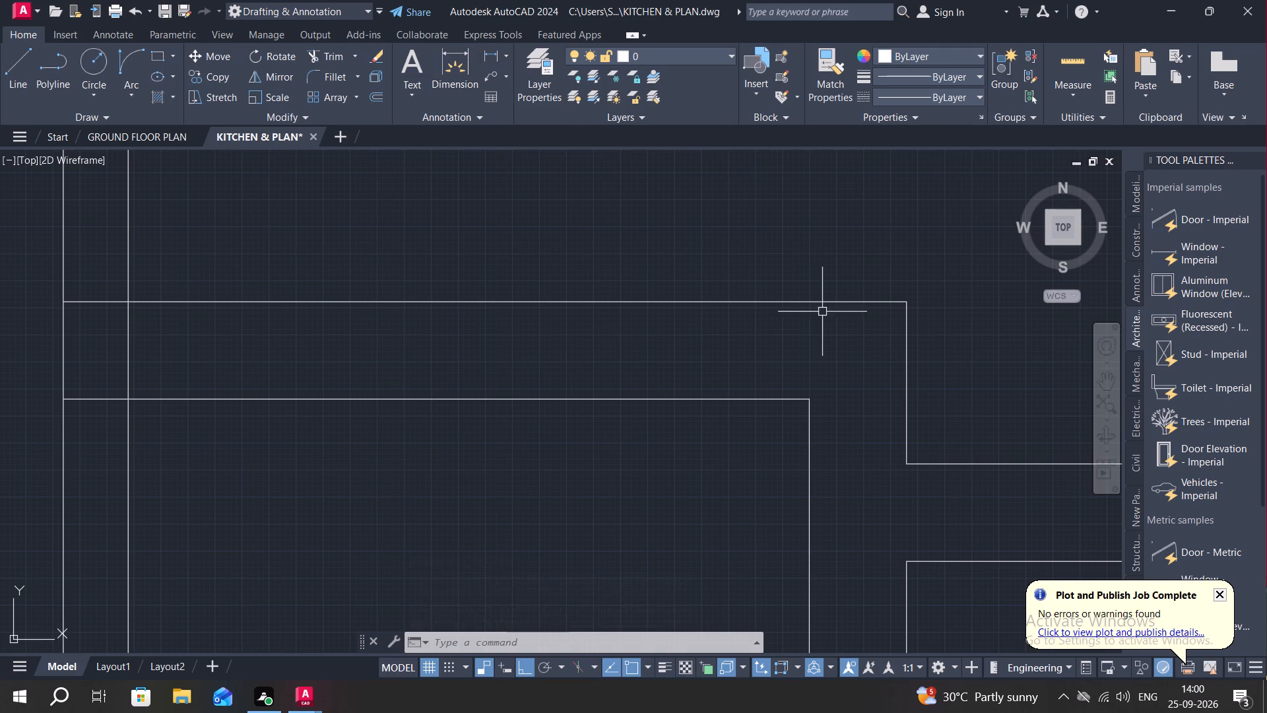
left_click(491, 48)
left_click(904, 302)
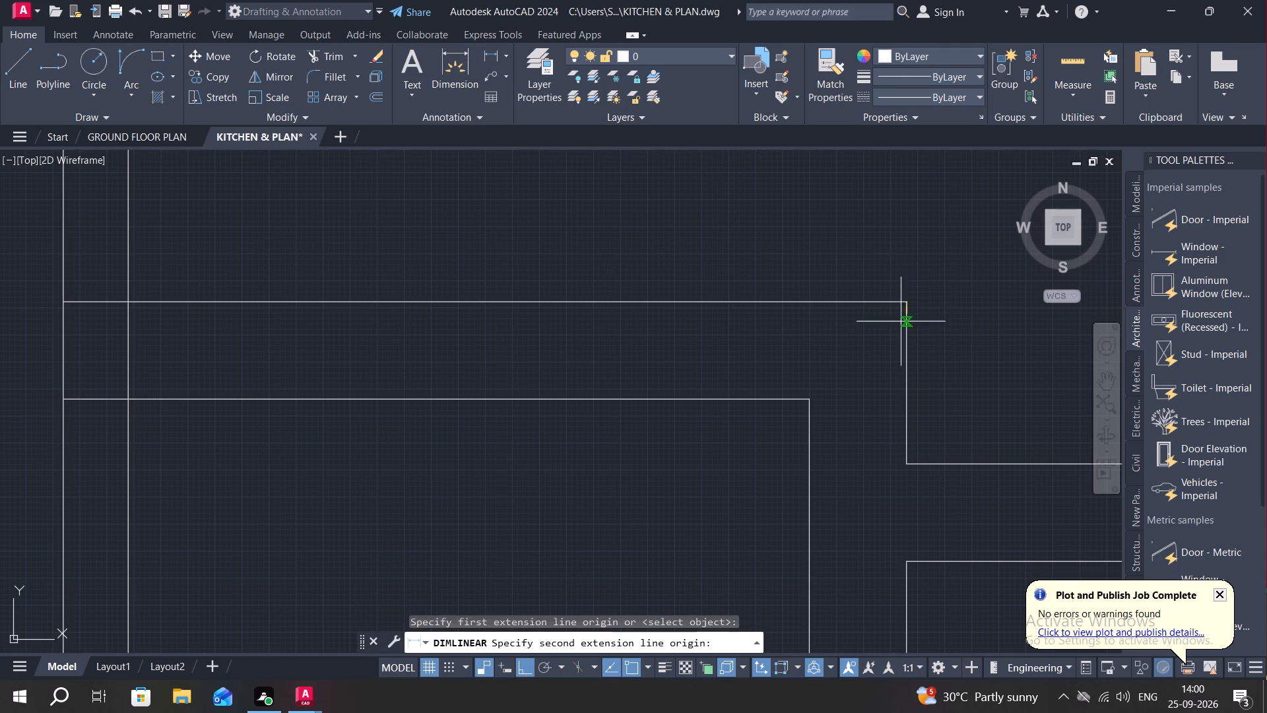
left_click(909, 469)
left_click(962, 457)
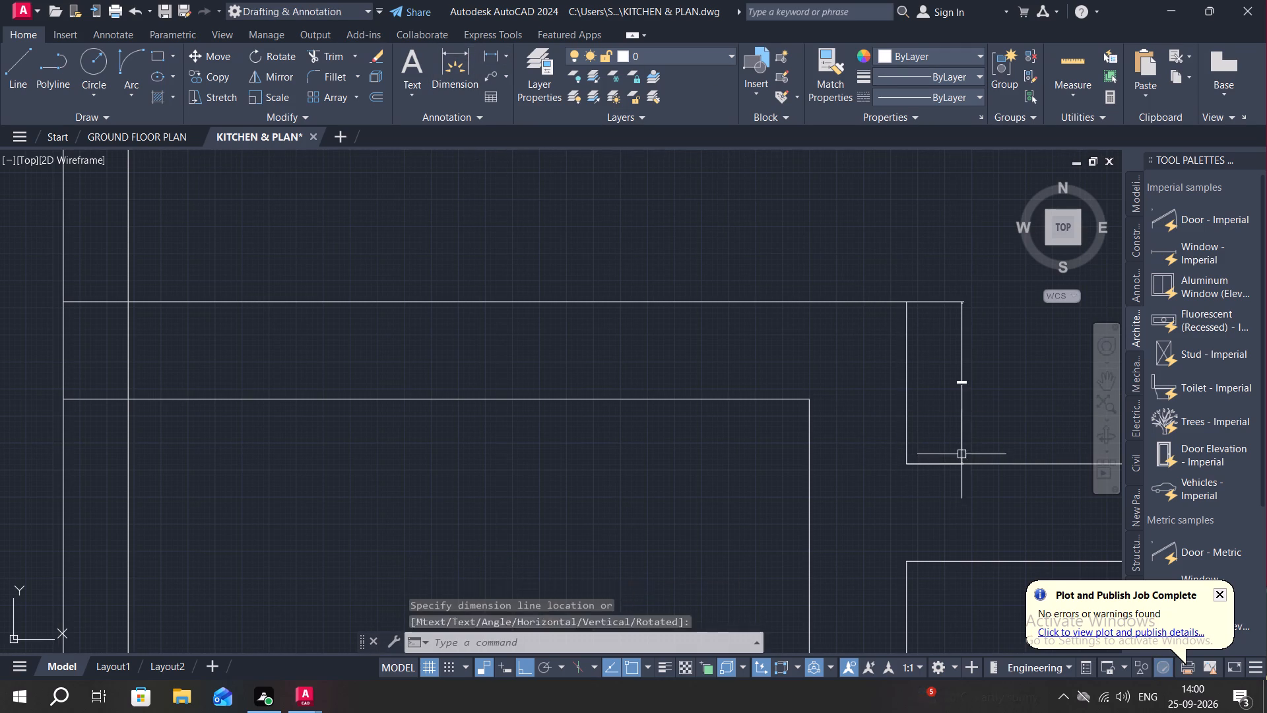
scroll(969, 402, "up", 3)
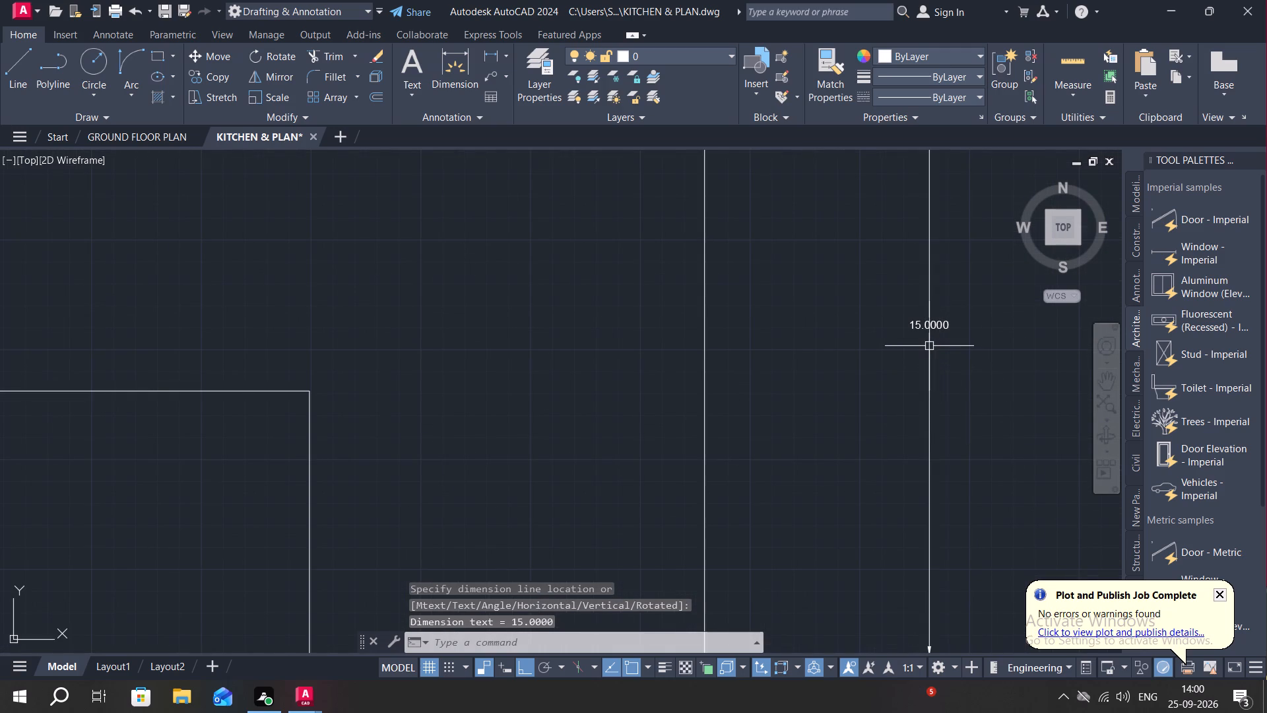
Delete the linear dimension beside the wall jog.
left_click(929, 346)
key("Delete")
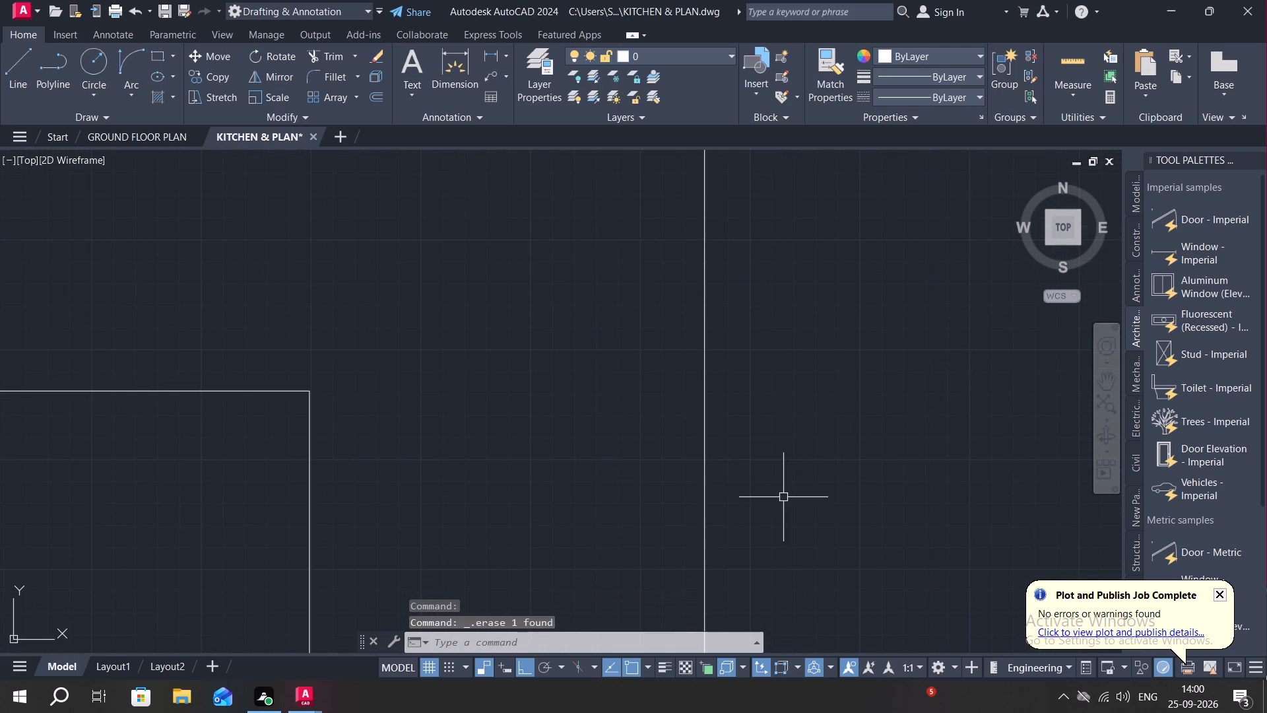
Check the drawing's length unit type and precision settings.
type("UN")
key("space")
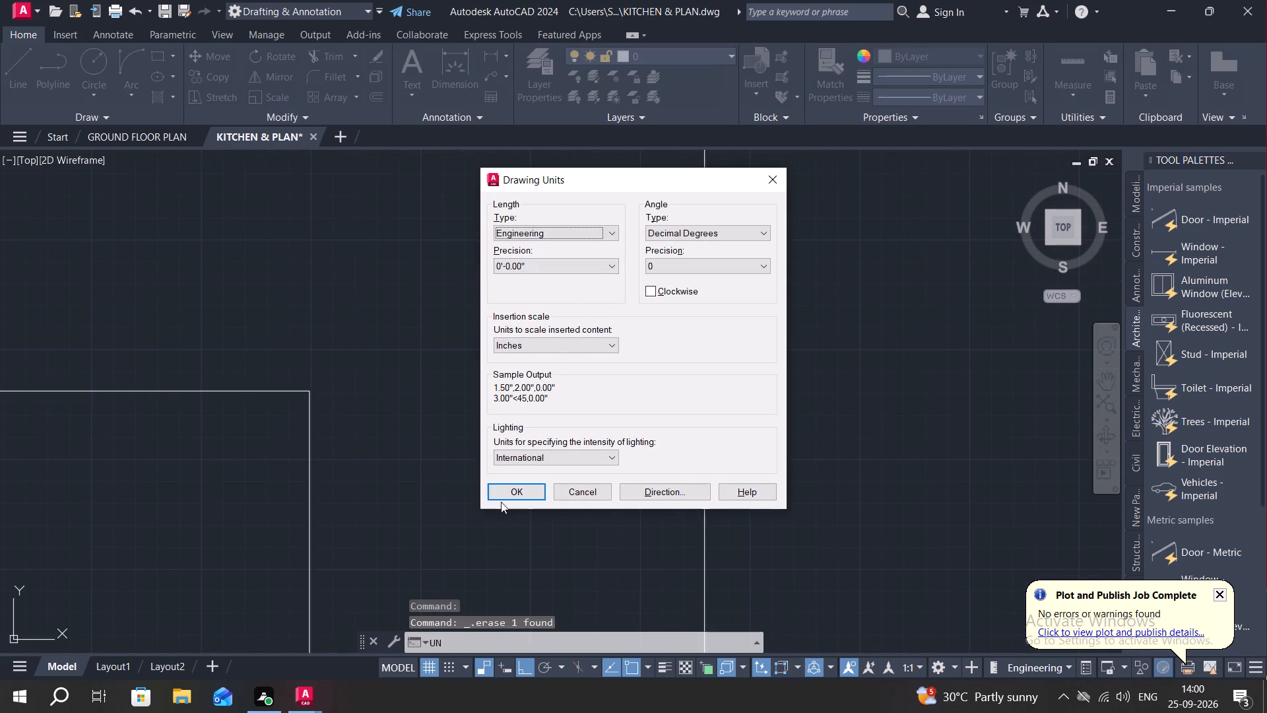
left_click(507, 494)
Modify the Standard dimension style's primary units to the Engineering format with 0'-0.00" precision.
type("D")
key("space")
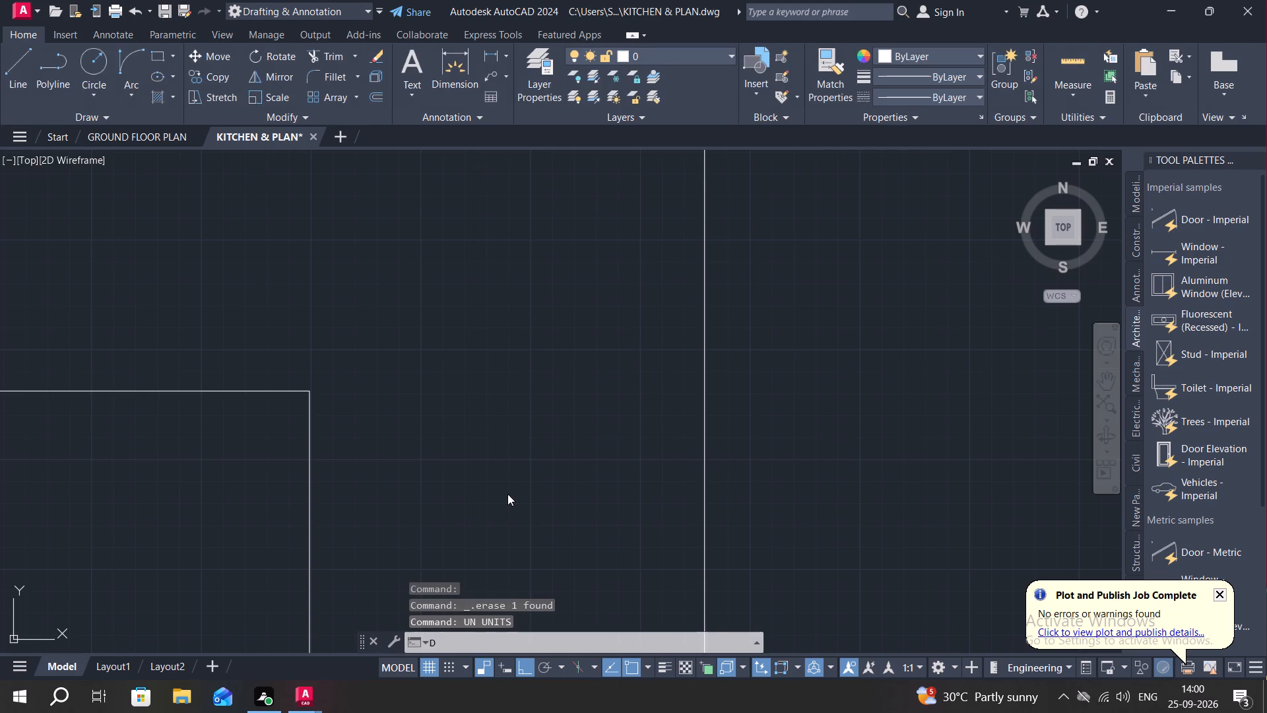
left_click(830, 323)
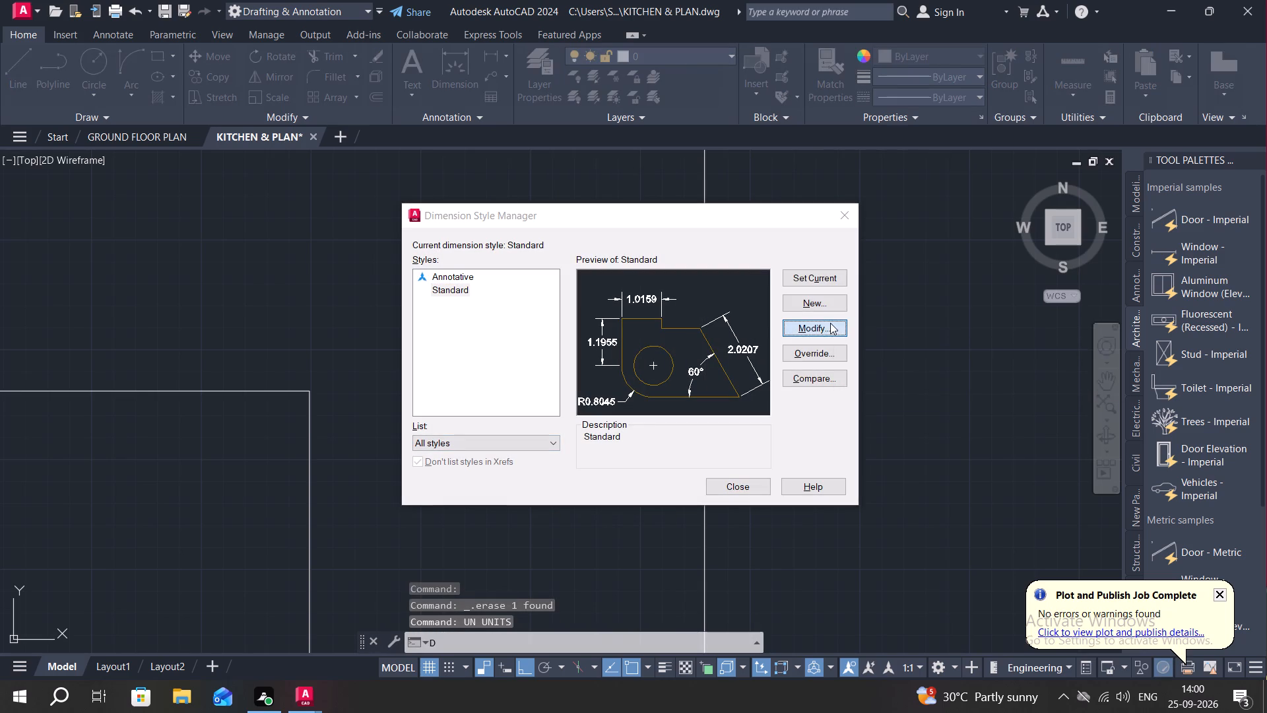
left_click(822, 201)
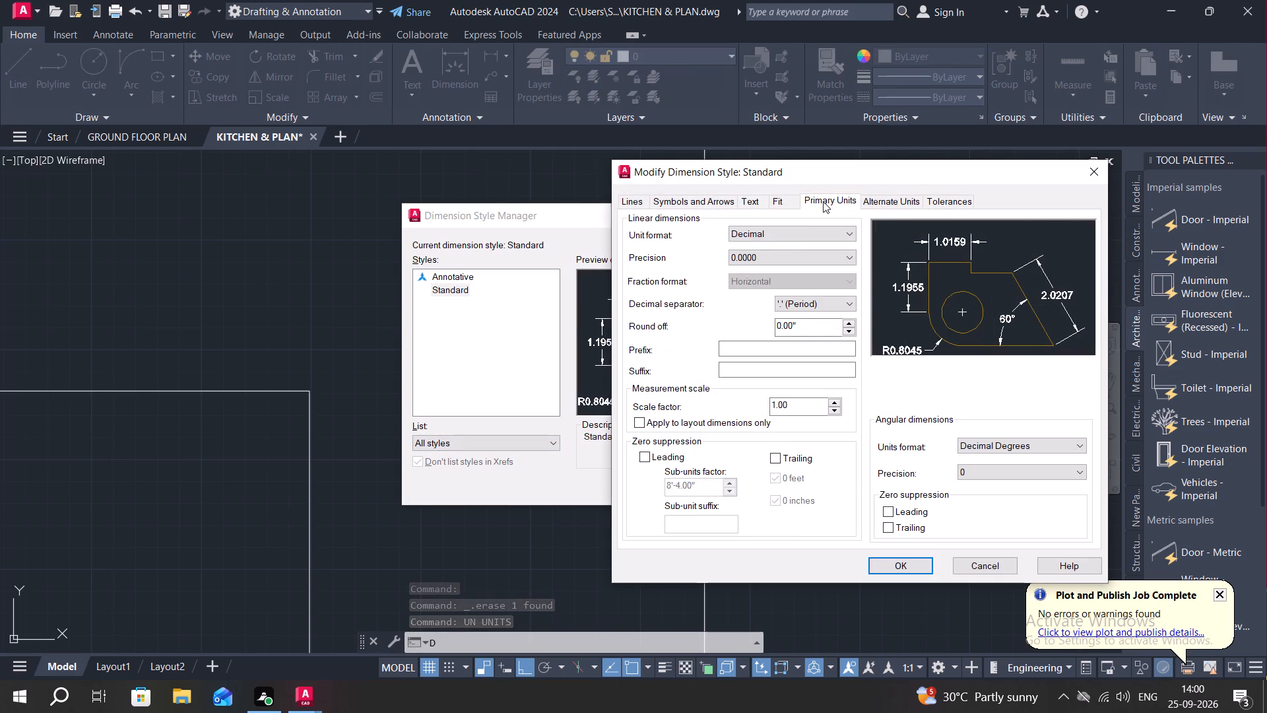
left_click(802, 240)
left_click(803, 264)
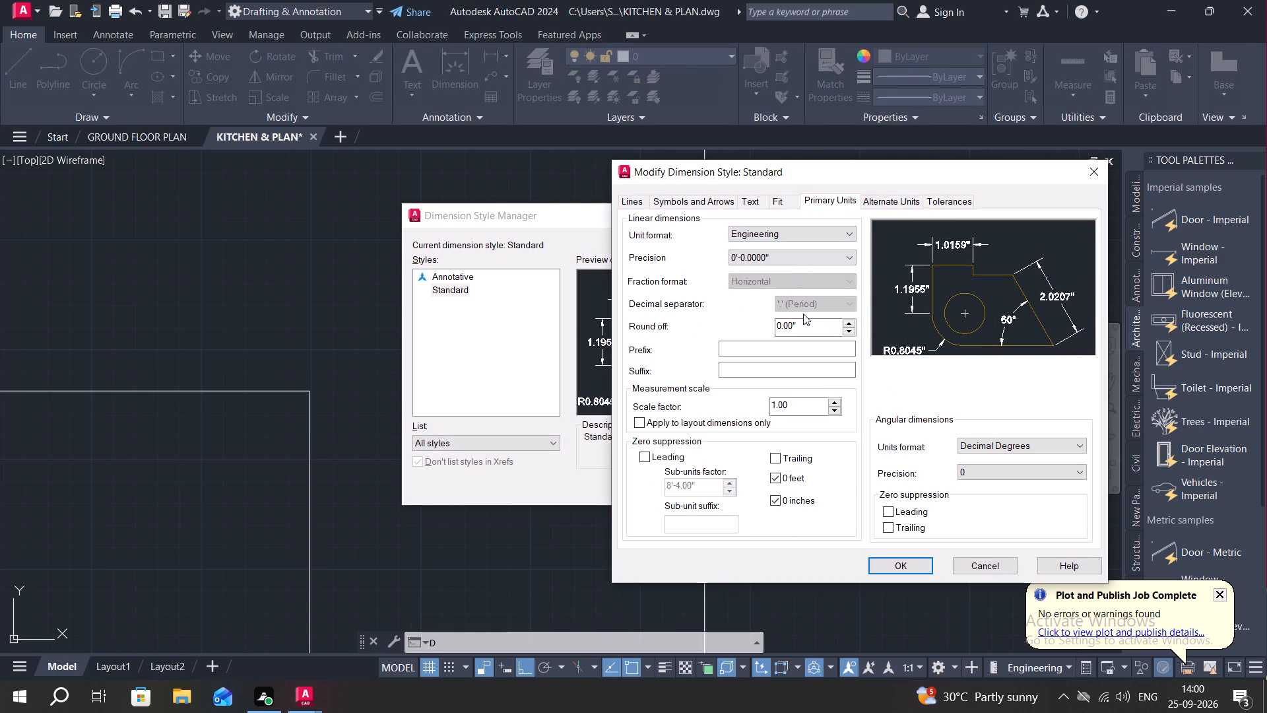
left_click(804, 261)
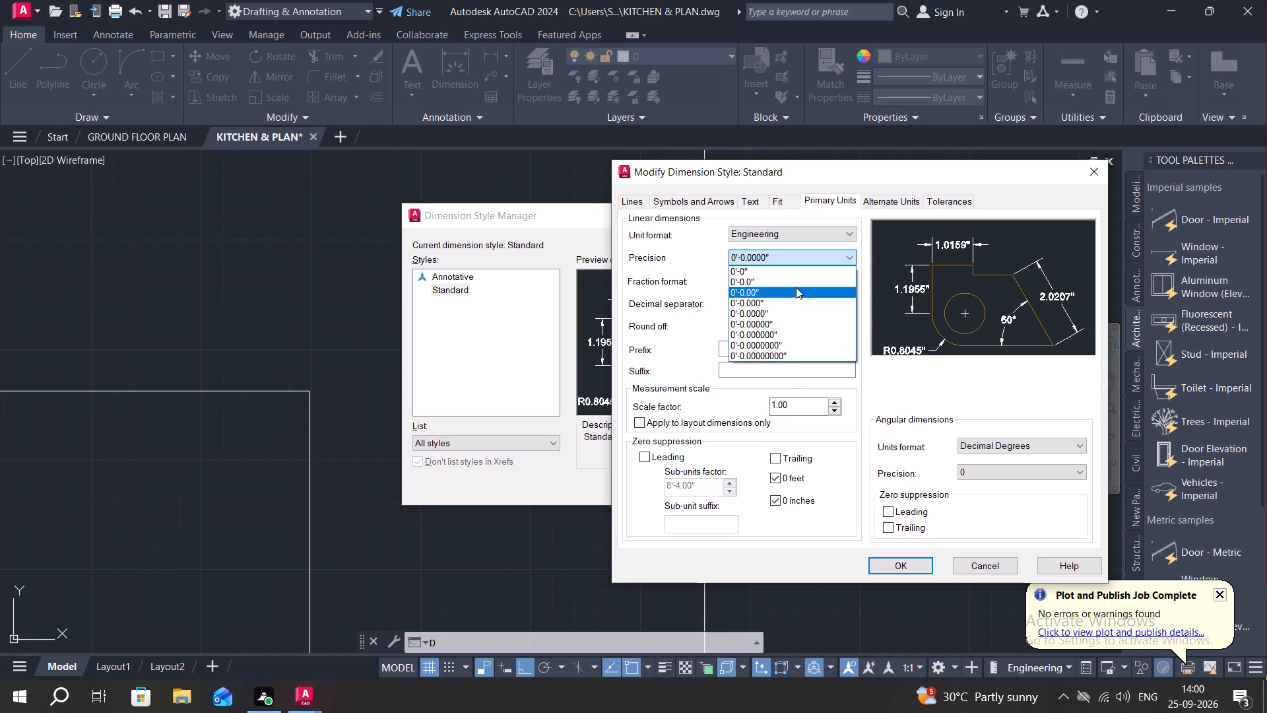
left_click(796, 287)
left_click(886, 562)
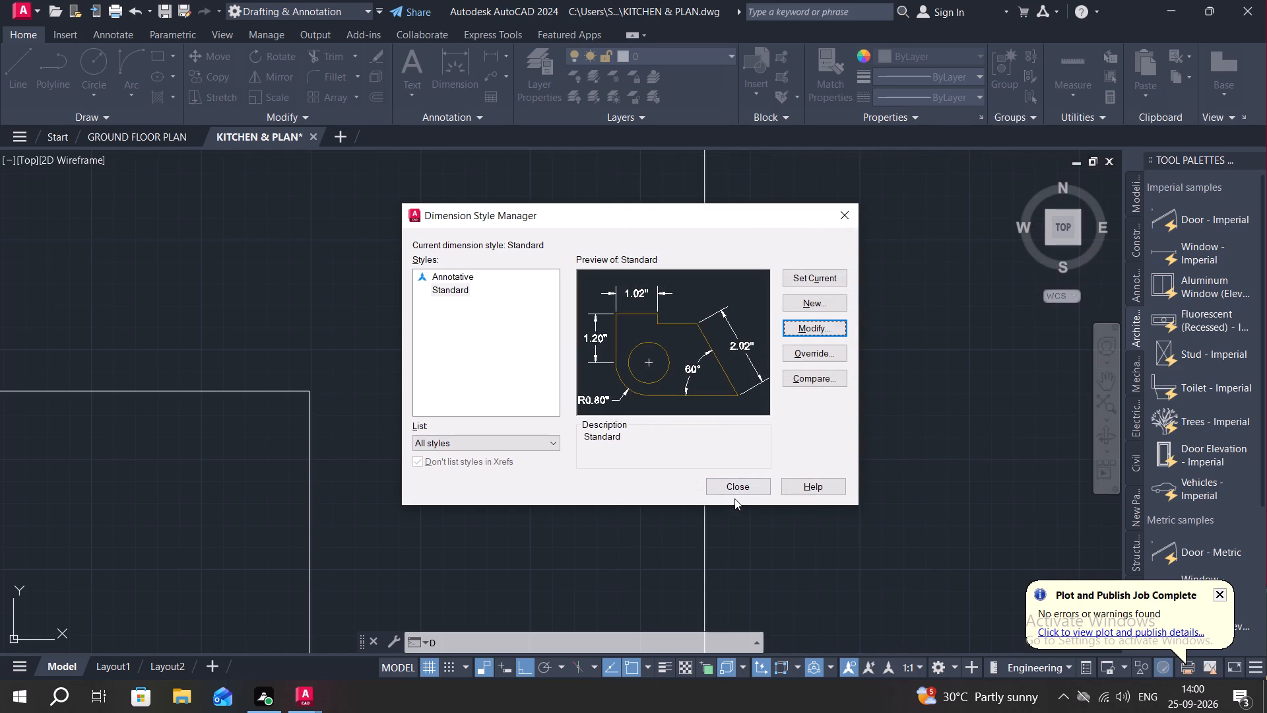
Set the Standard dimension style as current and close the style manager.
left_click(835, 278)
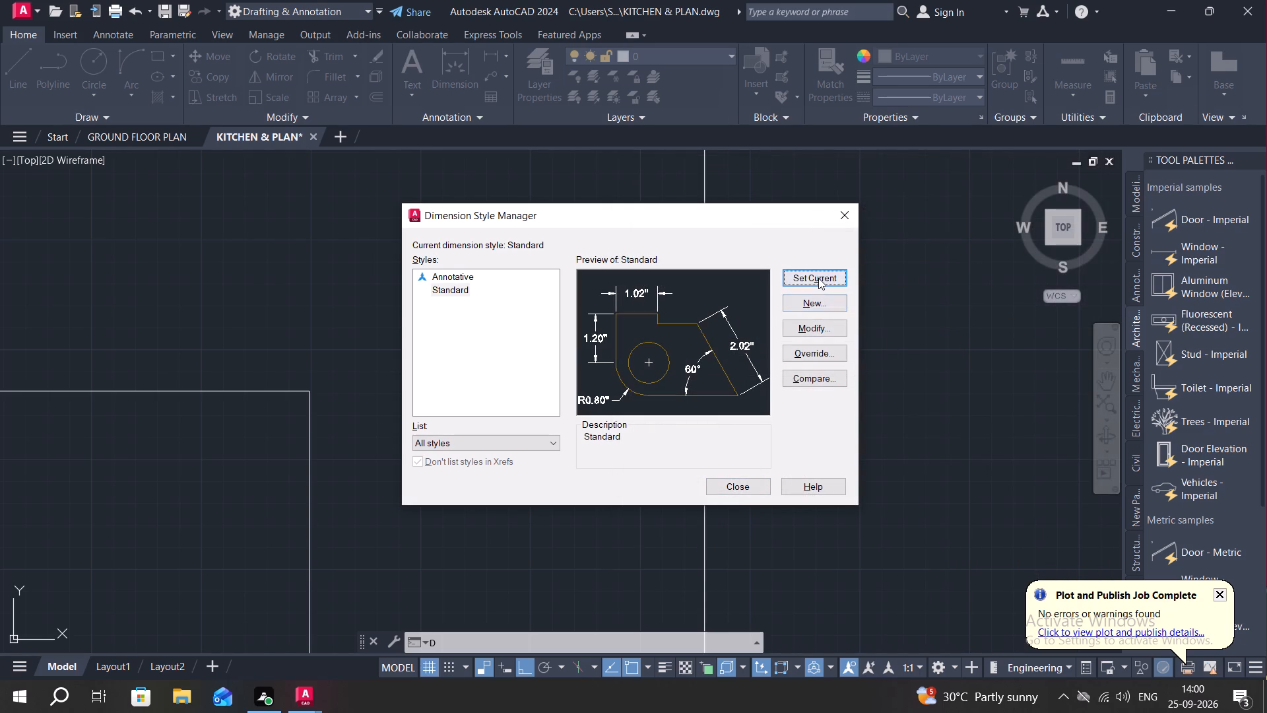
left_click(818, 278)
left_click(750, 497)
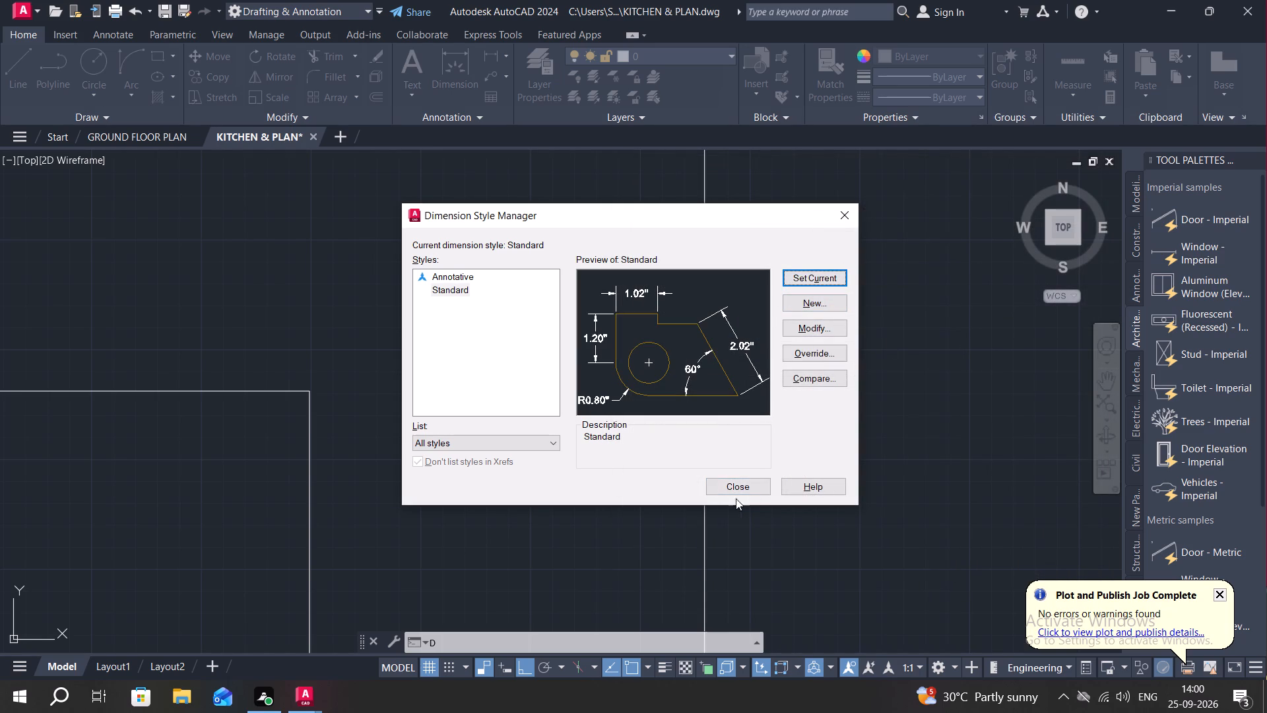
left_click(742, 484)
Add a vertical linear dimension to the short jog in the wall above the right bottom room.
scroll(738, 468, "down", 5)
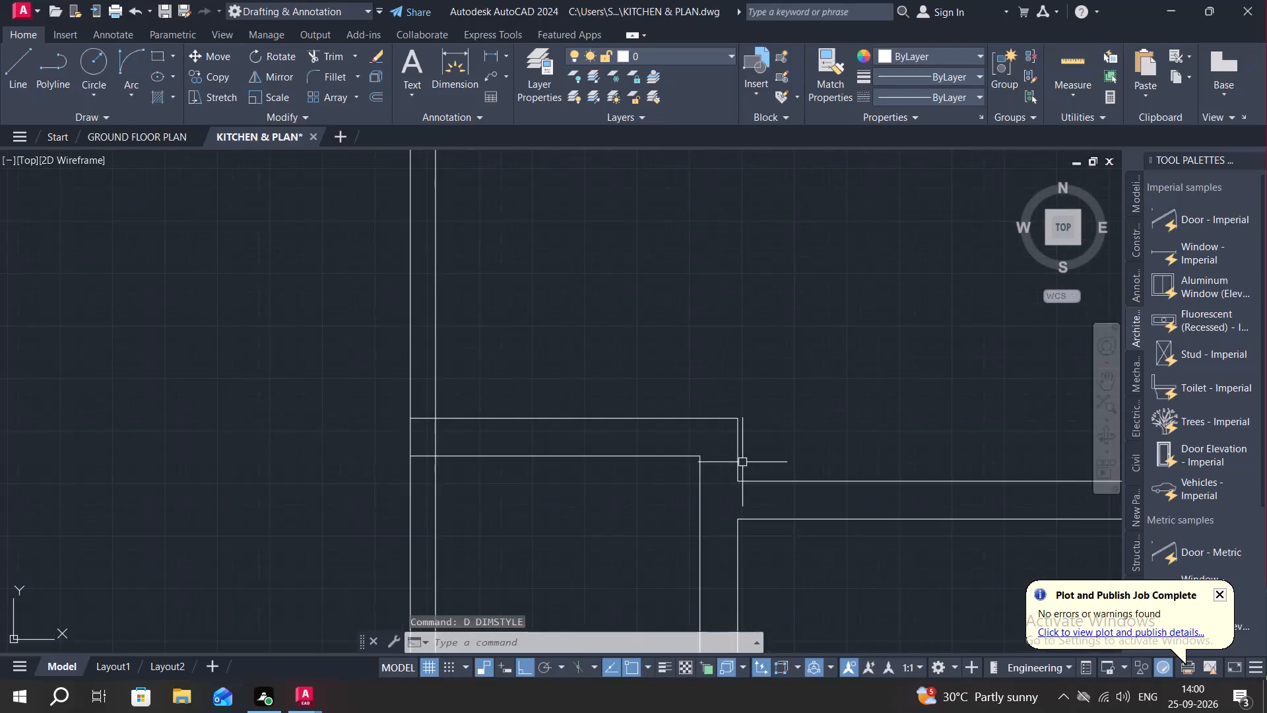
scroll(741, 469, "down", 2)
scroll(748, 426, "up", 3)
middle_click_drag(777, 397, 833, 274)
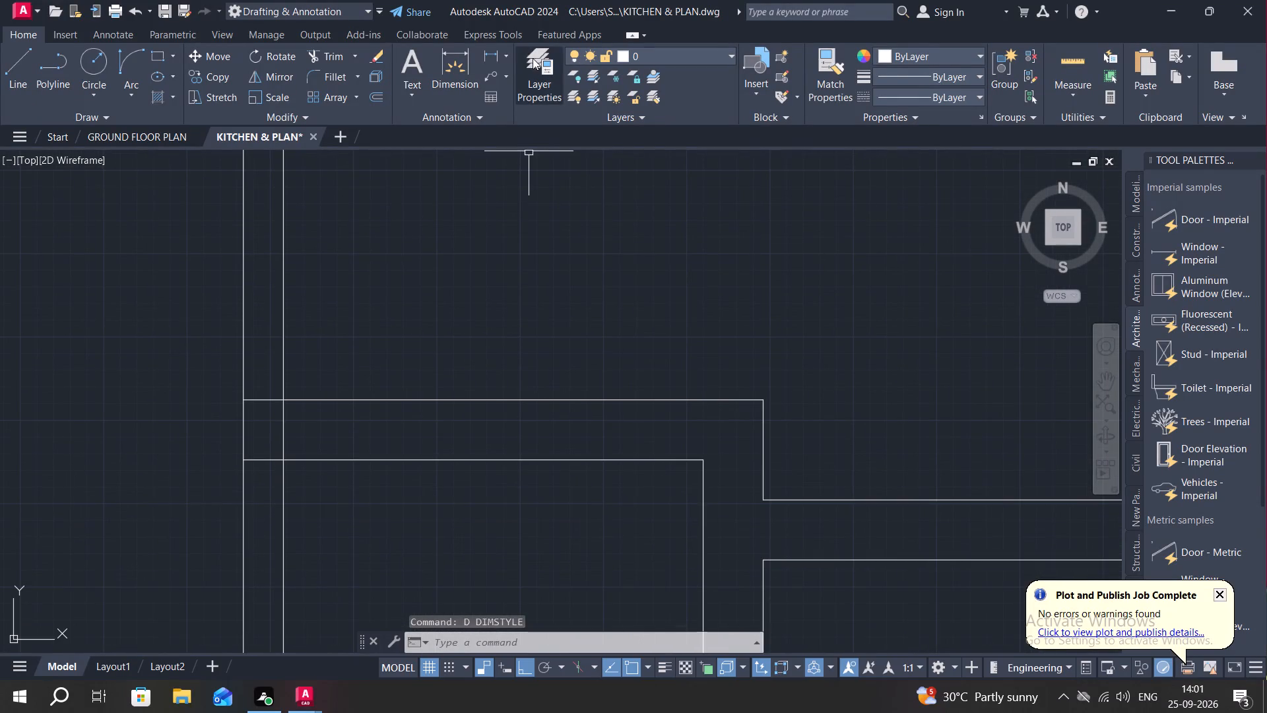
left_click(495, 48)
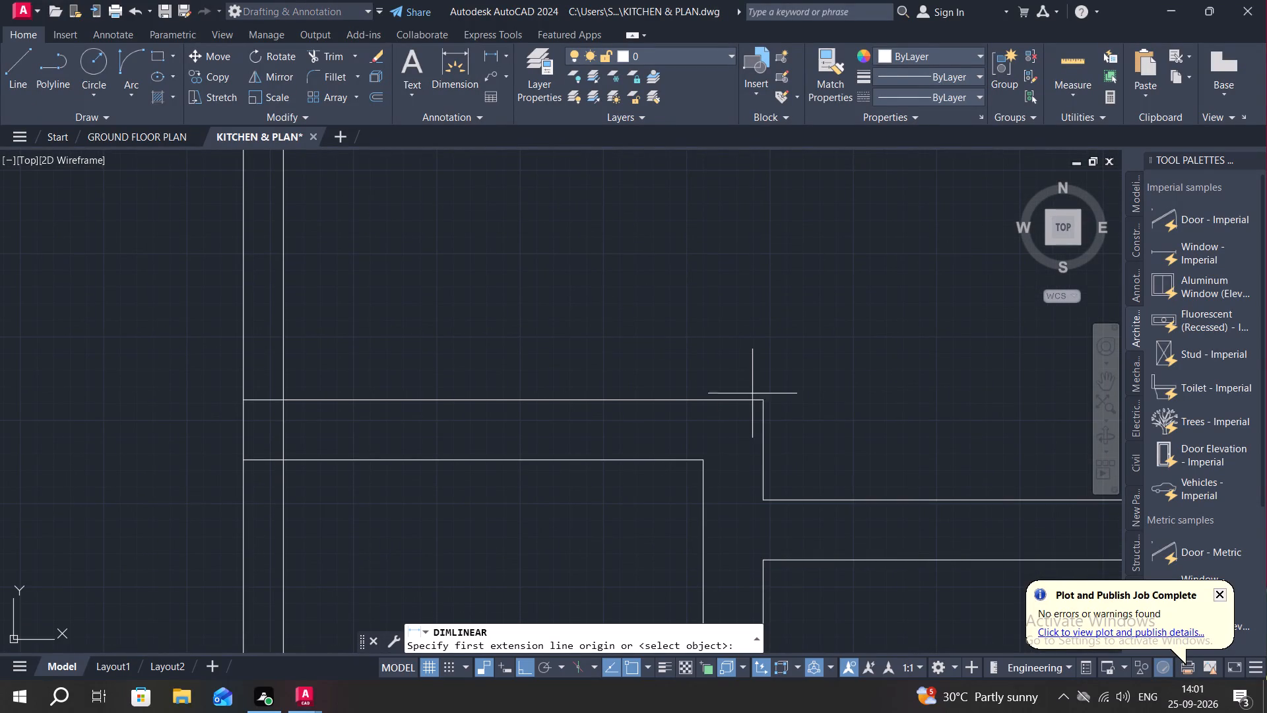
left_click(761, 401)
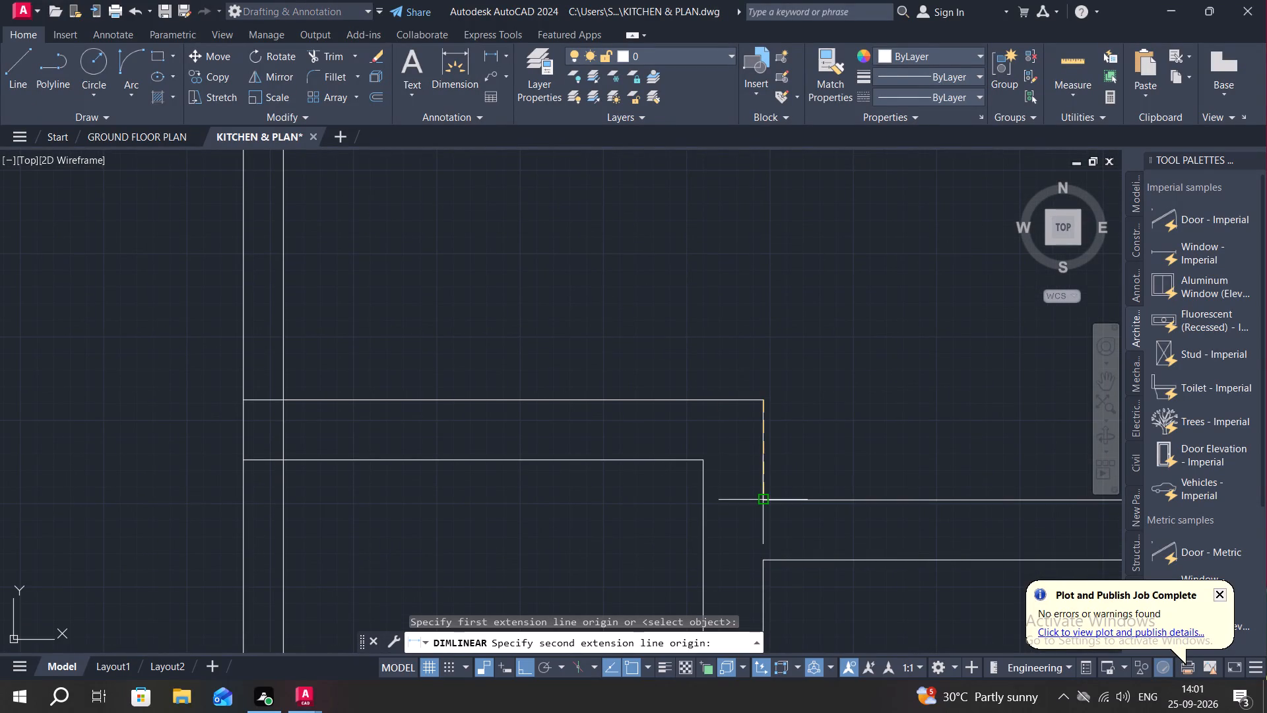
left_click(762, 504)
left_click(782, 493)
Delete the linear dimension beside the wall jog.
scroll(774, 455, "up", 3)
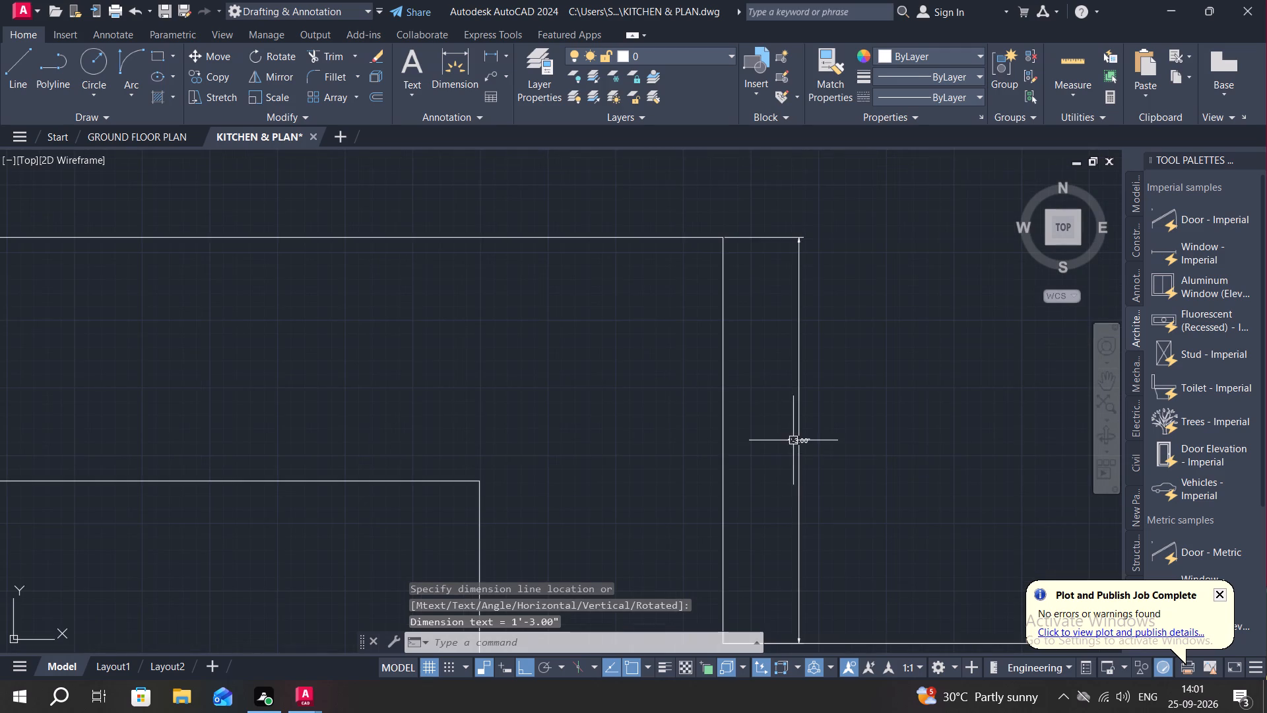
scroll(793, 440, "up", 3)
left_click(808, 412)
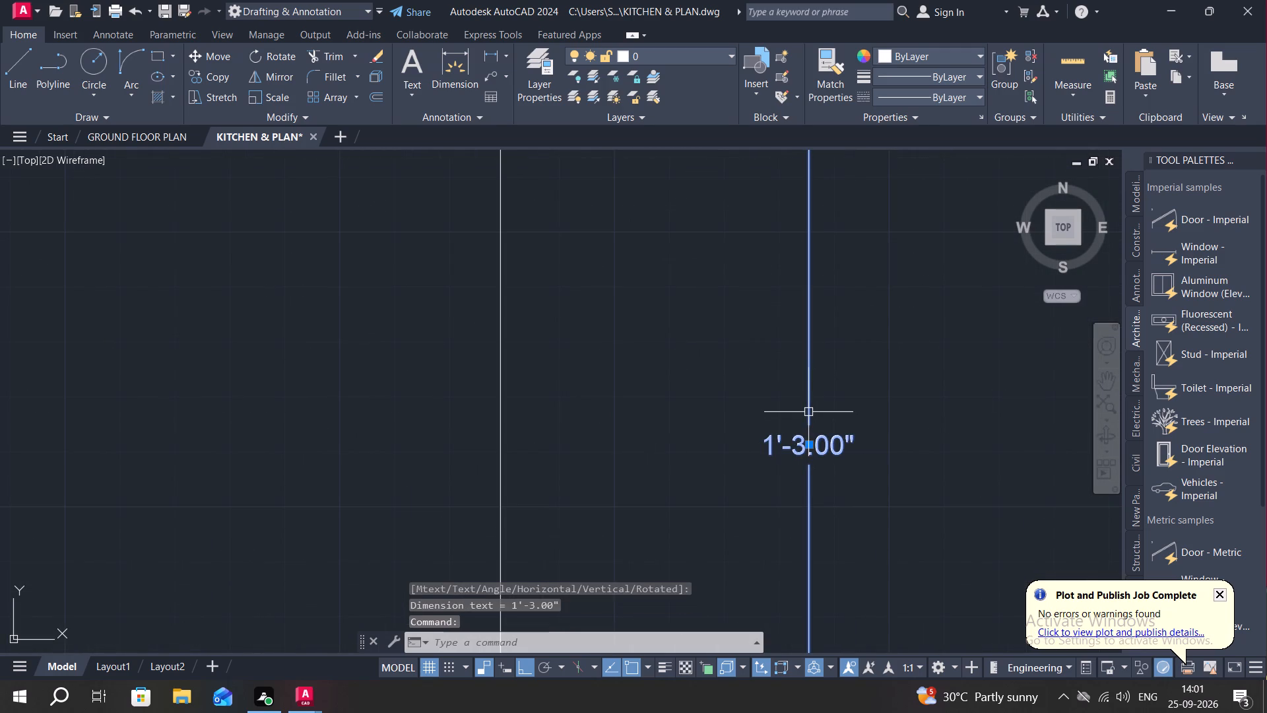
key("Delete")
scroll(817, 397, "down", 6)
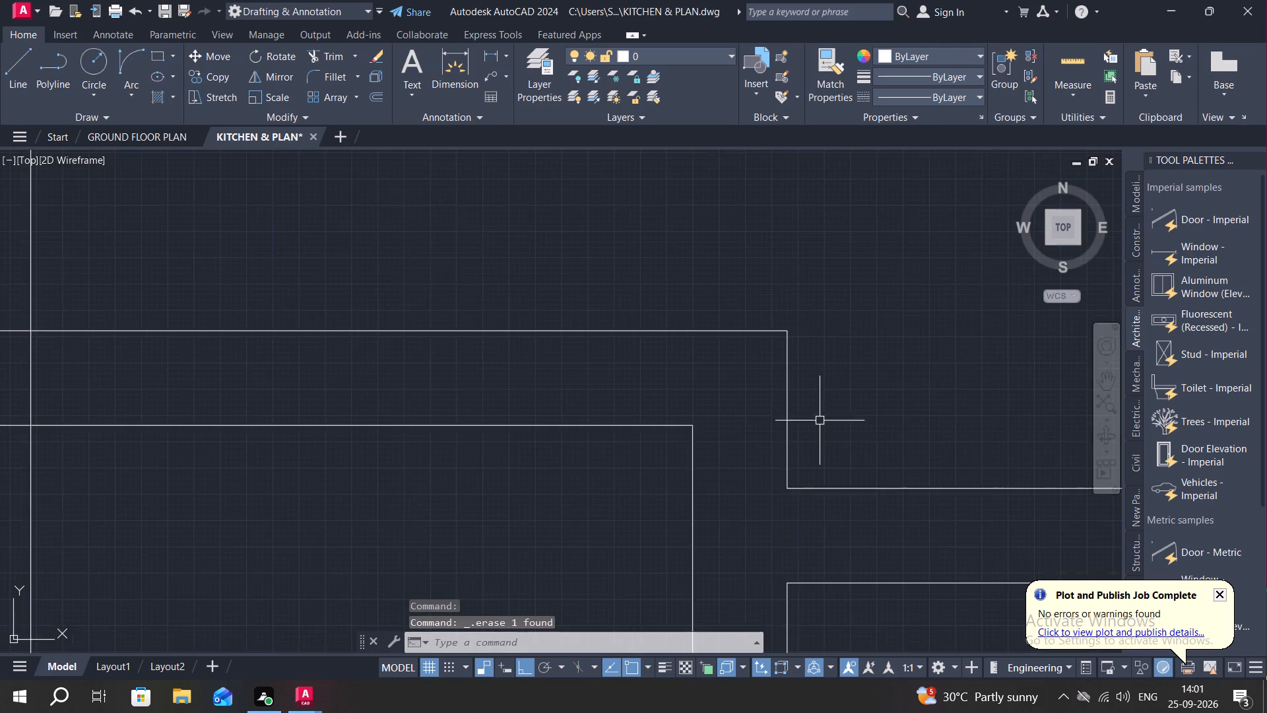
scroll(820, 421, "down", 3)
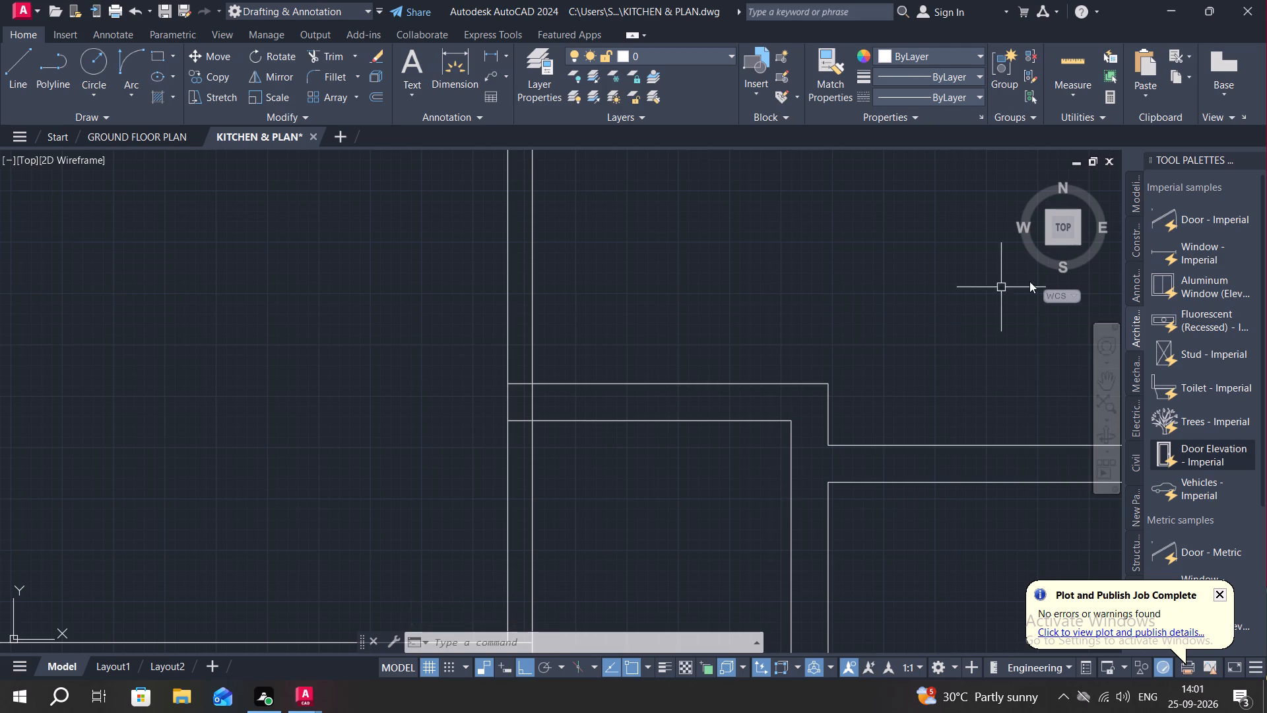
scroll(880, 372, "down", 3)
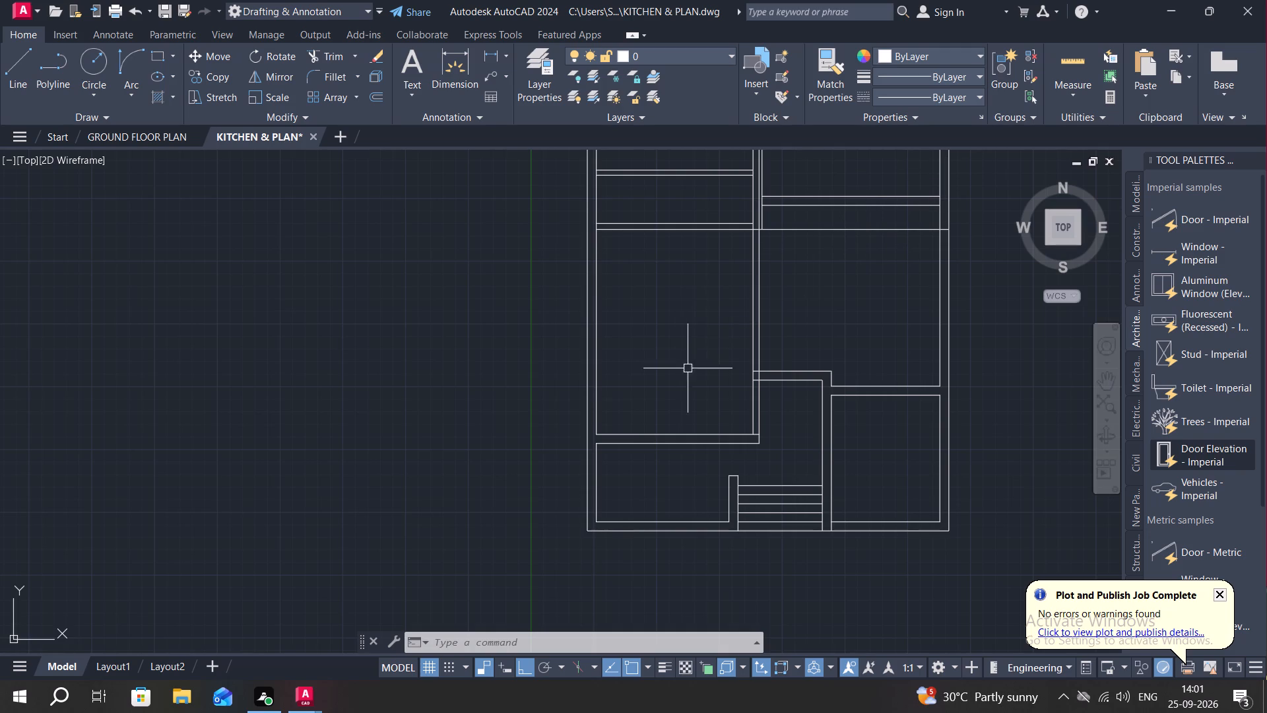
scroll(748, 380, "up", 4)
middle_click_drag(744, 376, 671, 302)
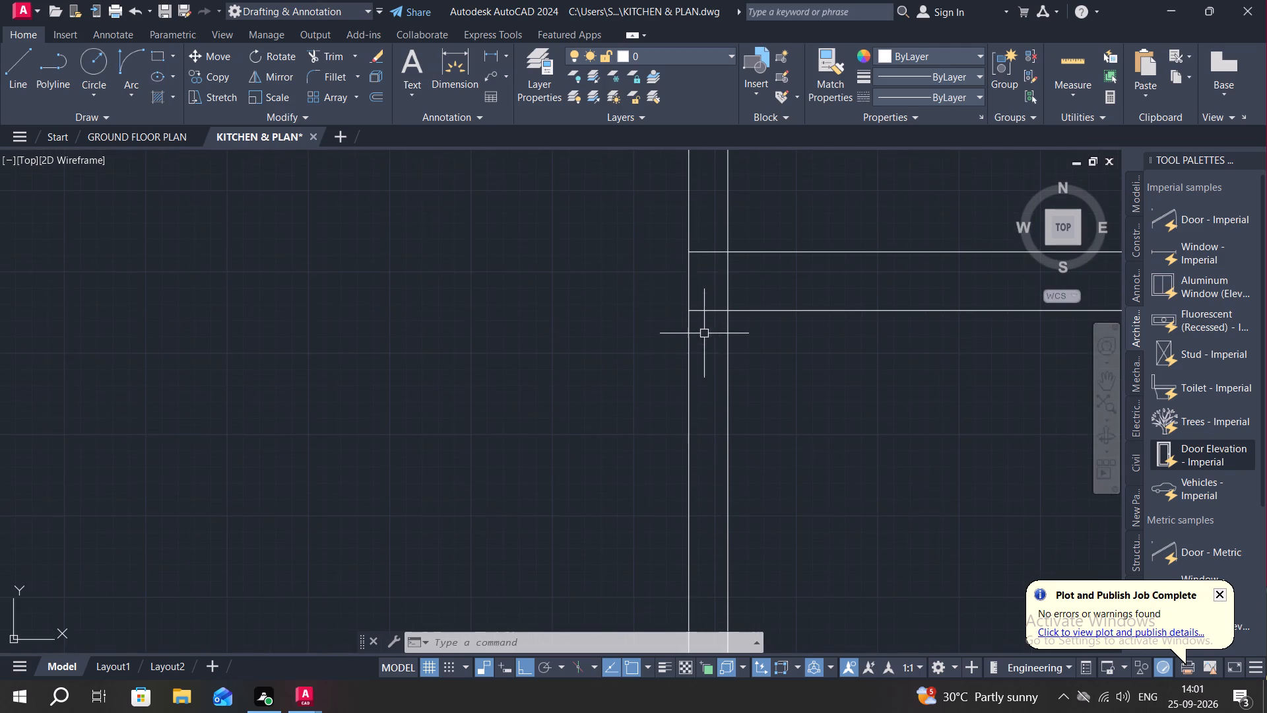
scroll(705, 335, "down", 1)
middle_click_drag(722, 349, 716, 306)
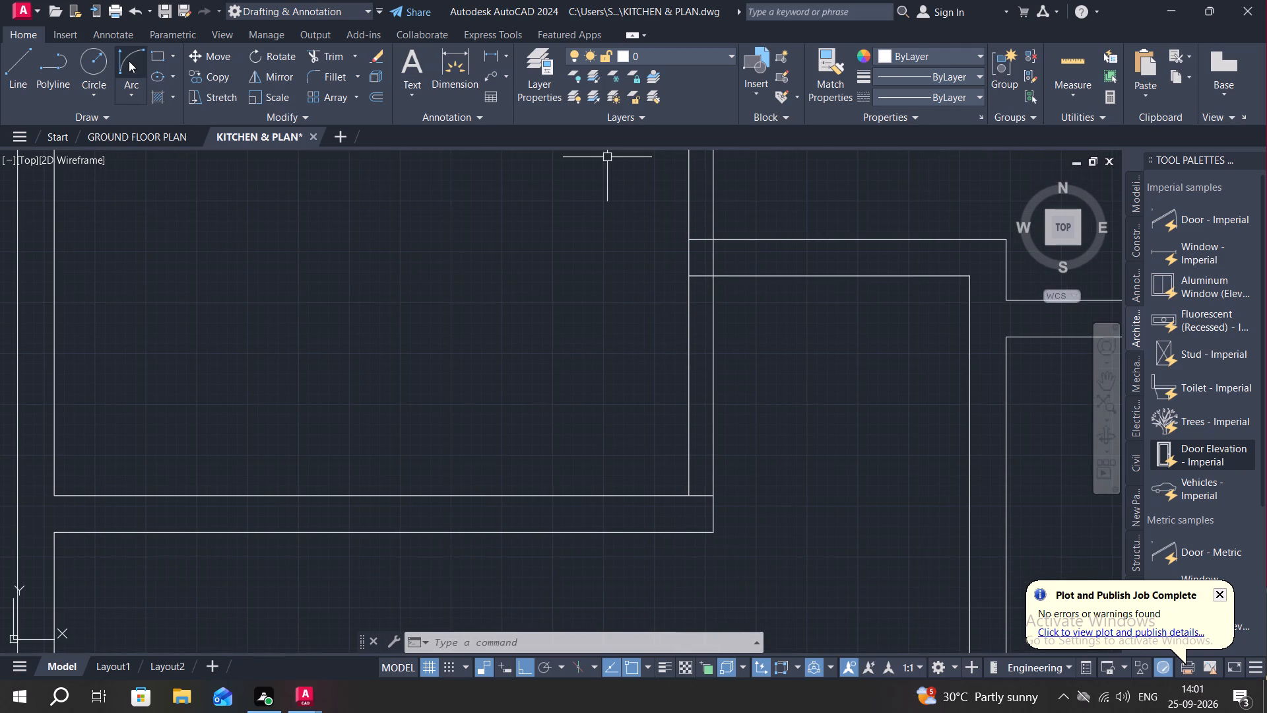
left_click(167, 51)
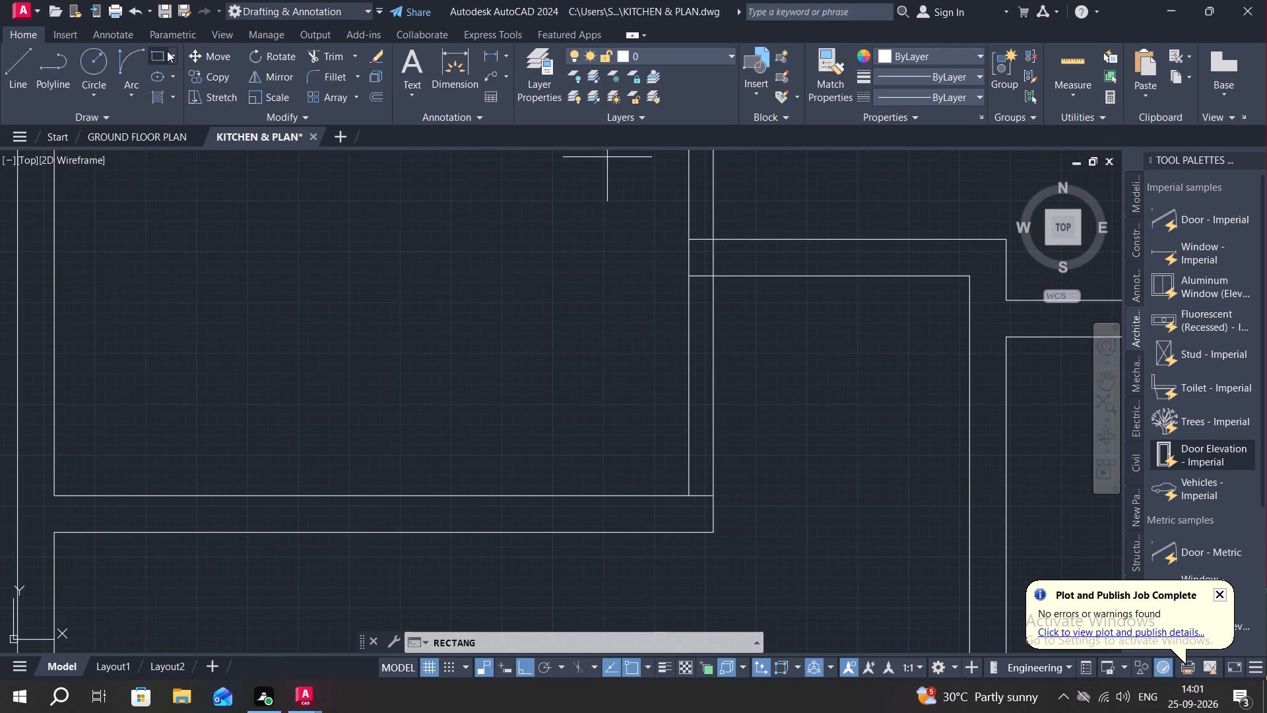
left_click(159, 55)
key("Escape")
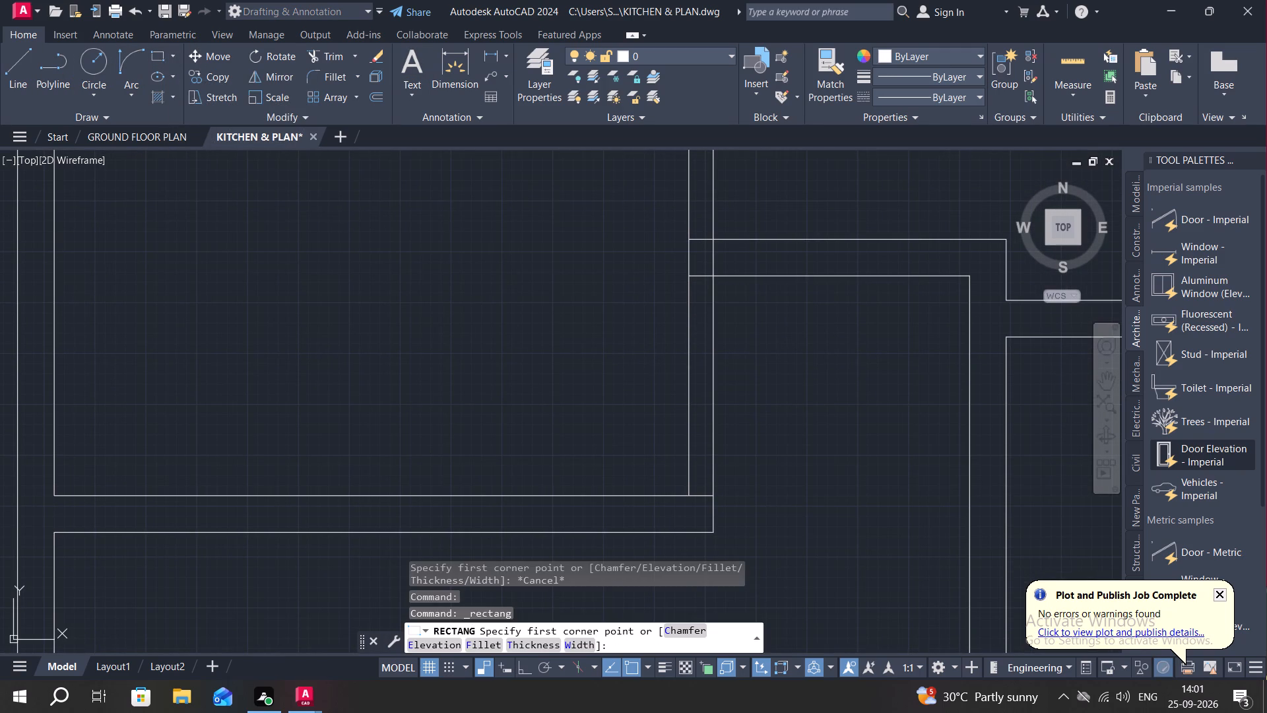
Trim both vertical lines of the central wall between the stepped entrance's upper wall and the left bottom room's top wall.
type("TR")
key("space")
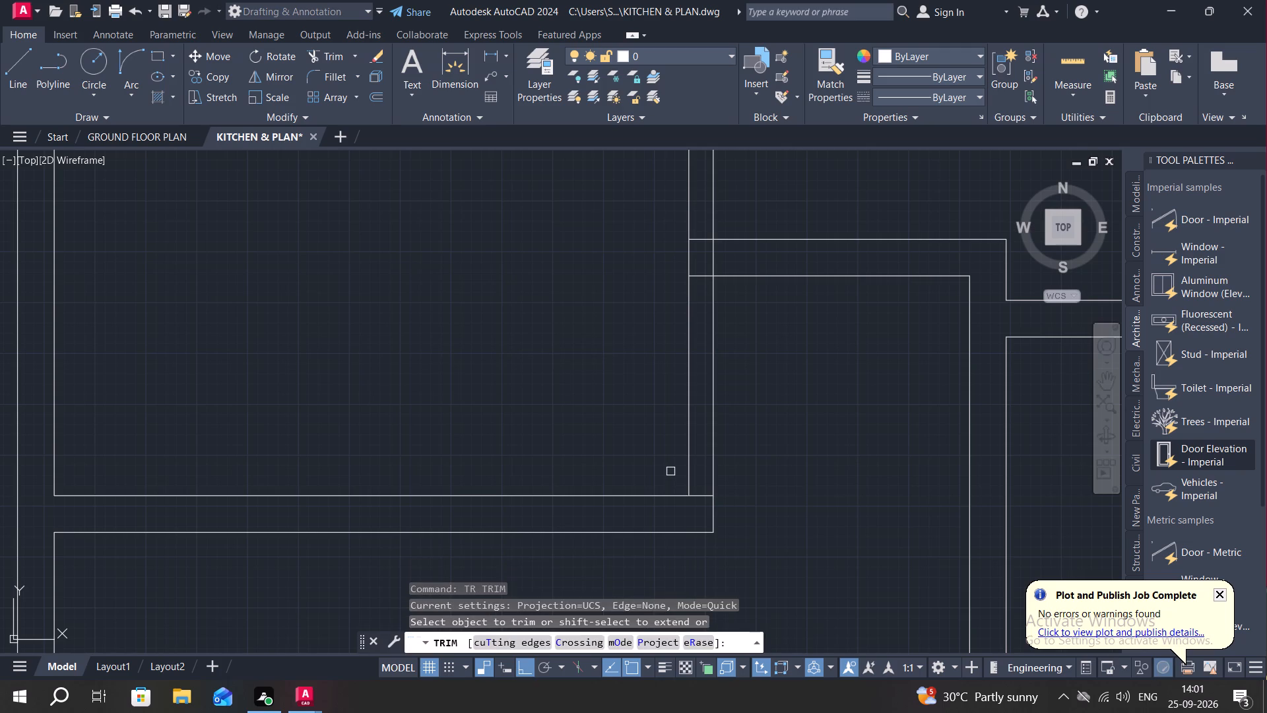
left_click(659, 439)
left_click(749, 432)
key("Escape")
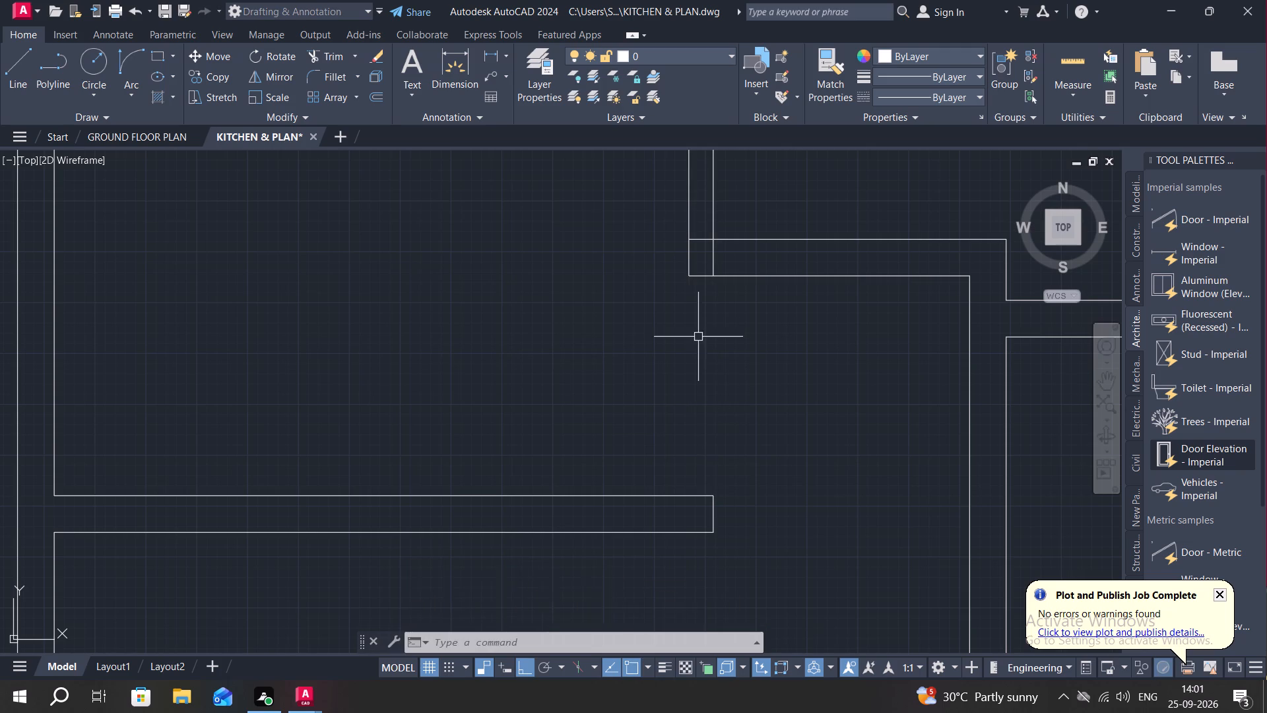
Draw a narrow rectangle as wide as the central wall, extending down from the upper end of the wall opening.
left_click(156, 53)
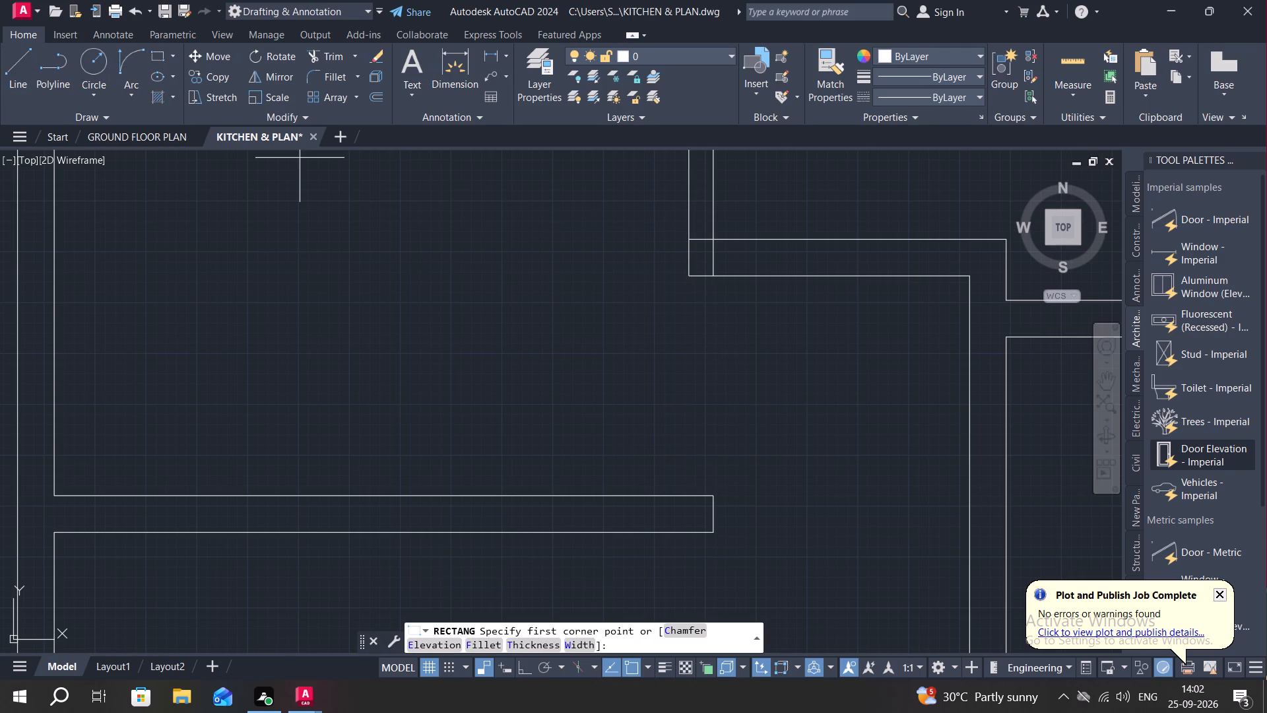
left_click(686, 276)
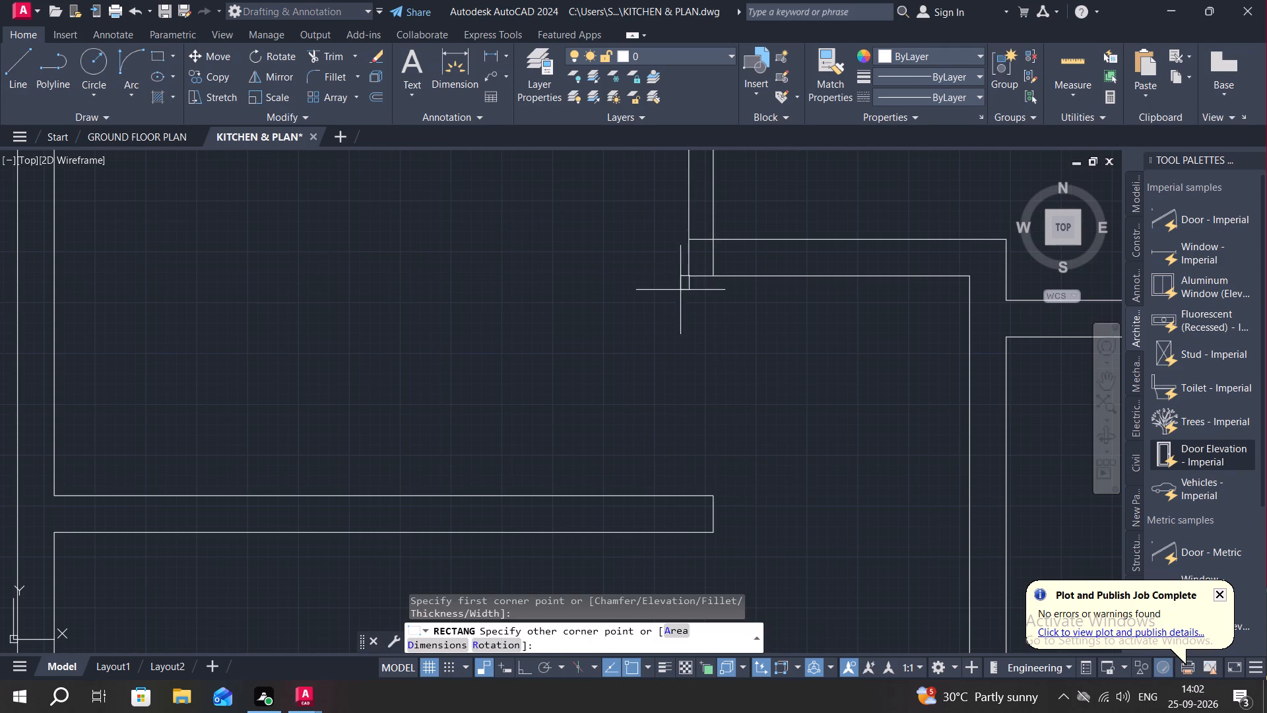
left_click(713, 347)
key("Escape")
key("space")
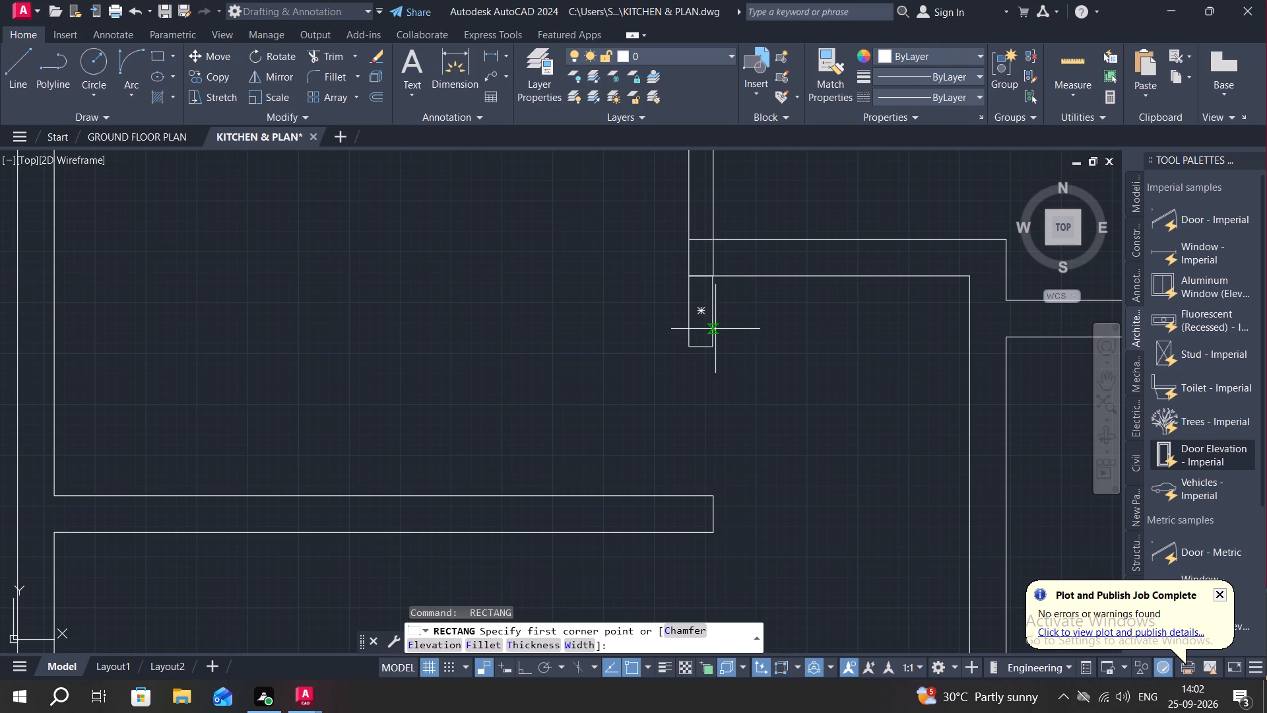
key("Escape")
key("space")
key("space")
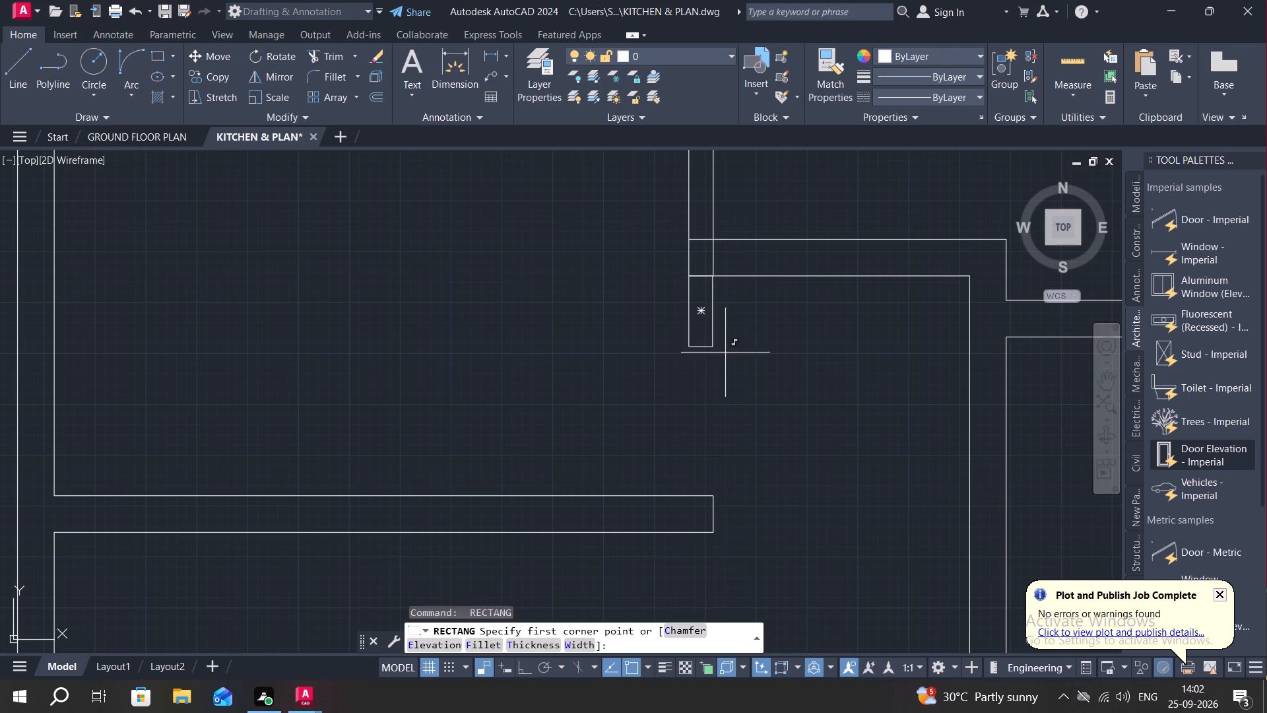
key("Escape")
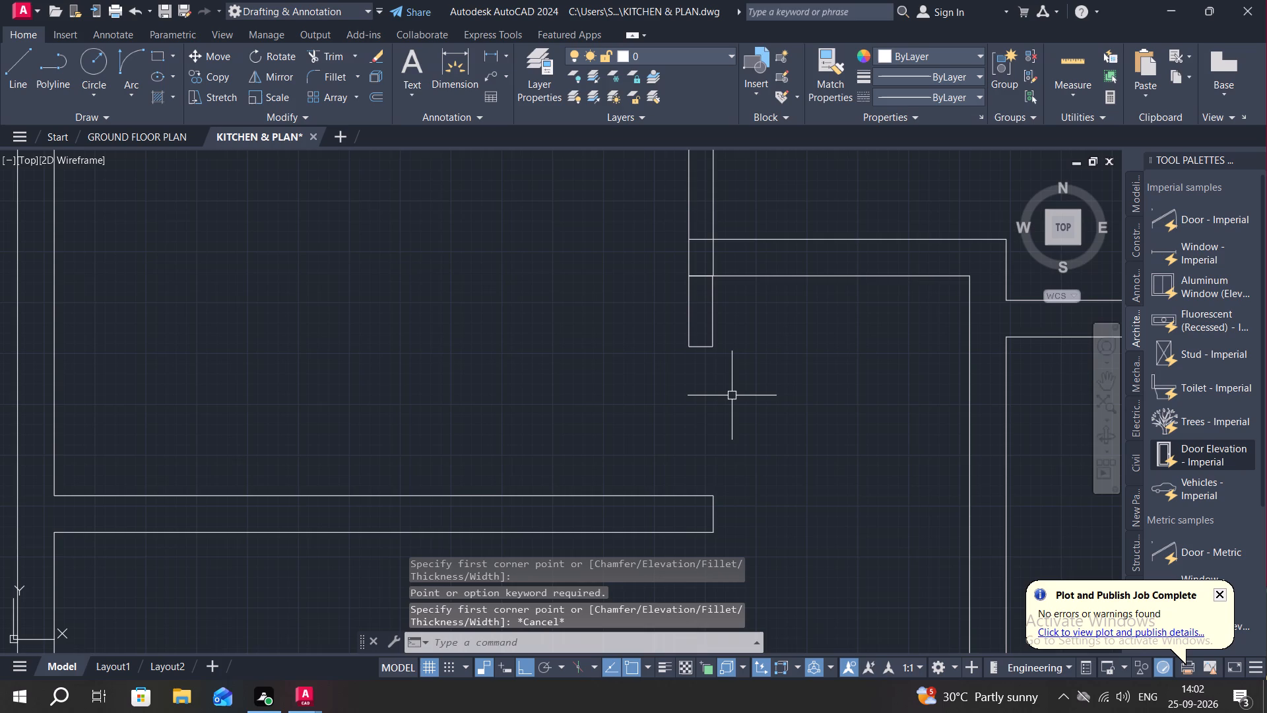
Copy the narrow rectangle to the lower end of the opening, resting on the left bottom room's top wall.
type("CO")
key("space")
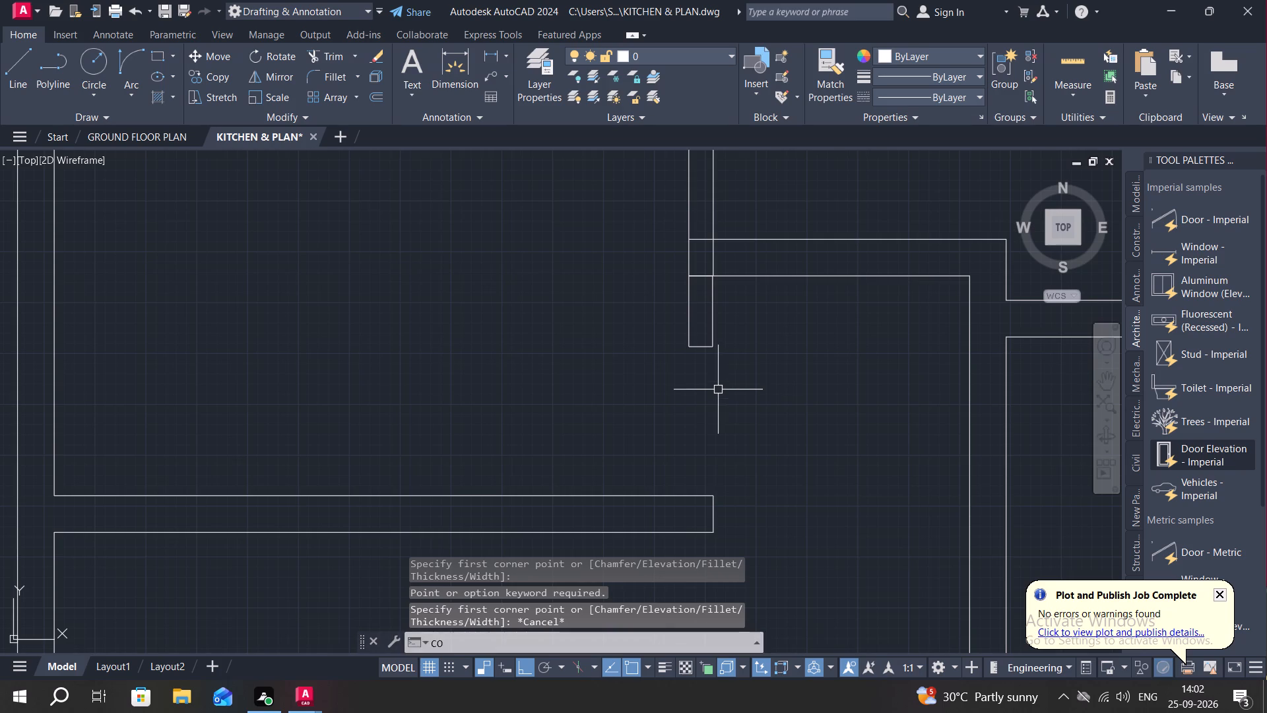
left_click(712, 341)
right_click(712, 341)
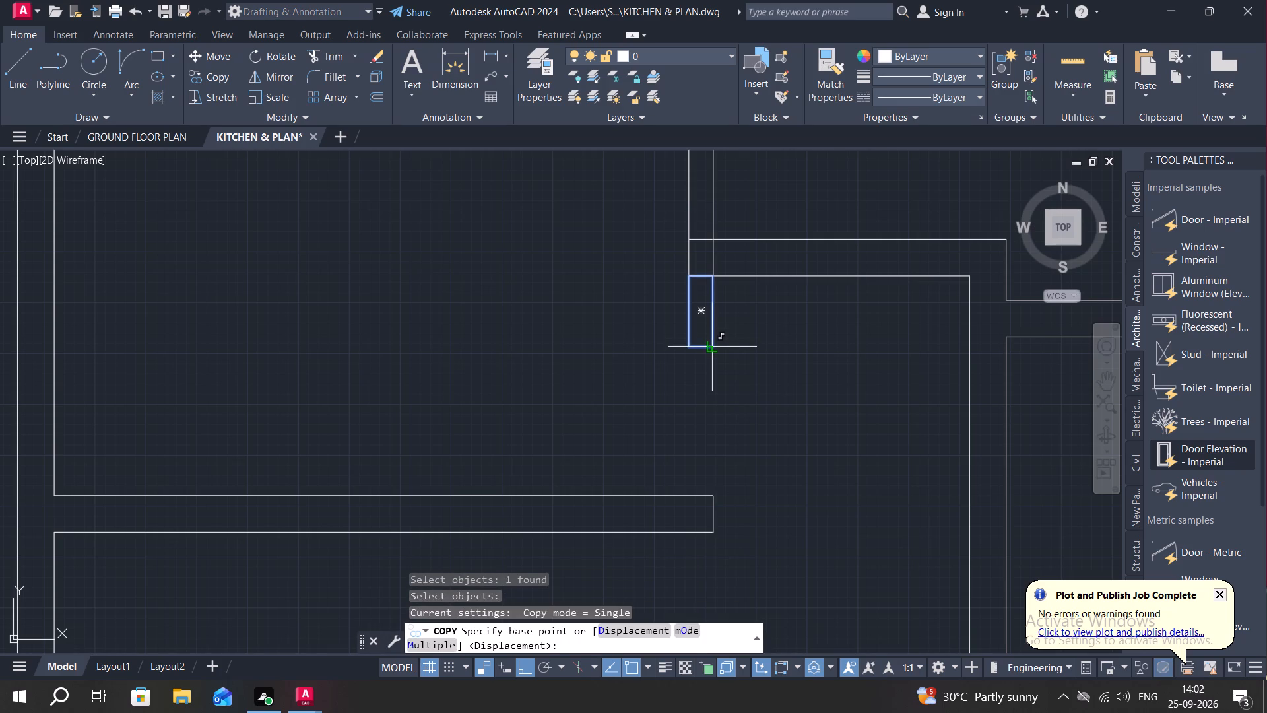
left_click(708, 349)
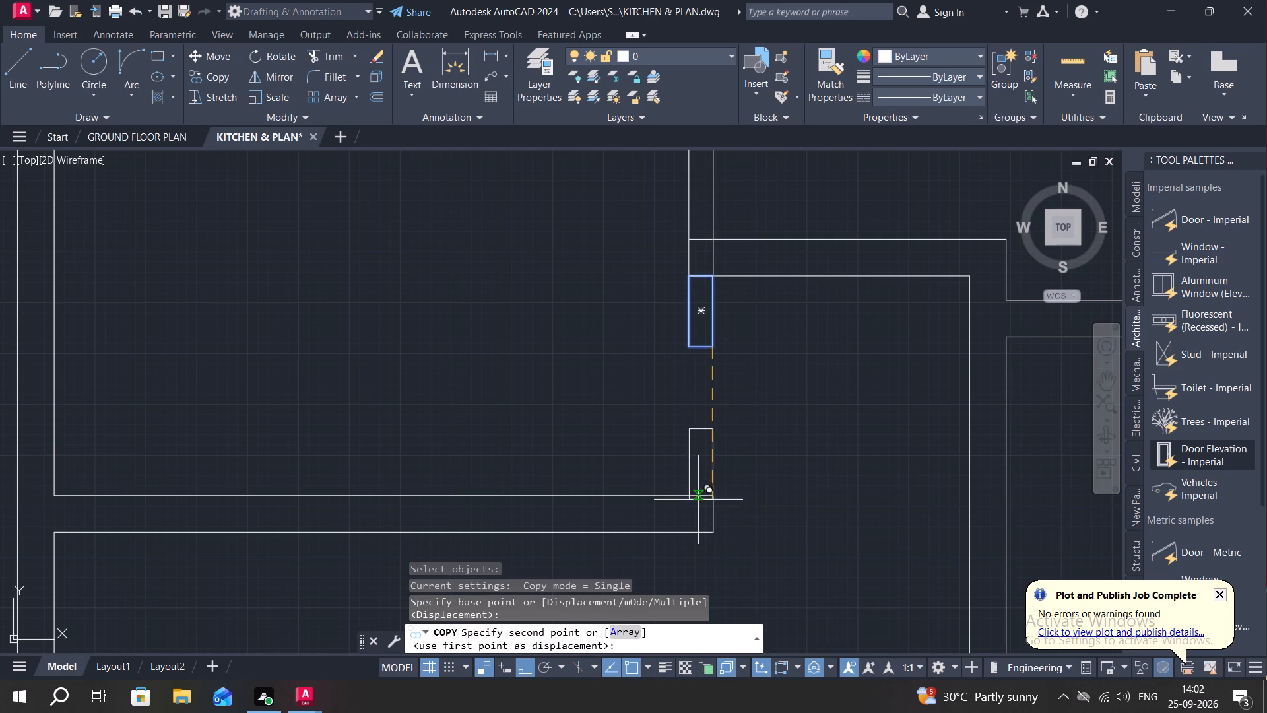
left_click(709, 496)
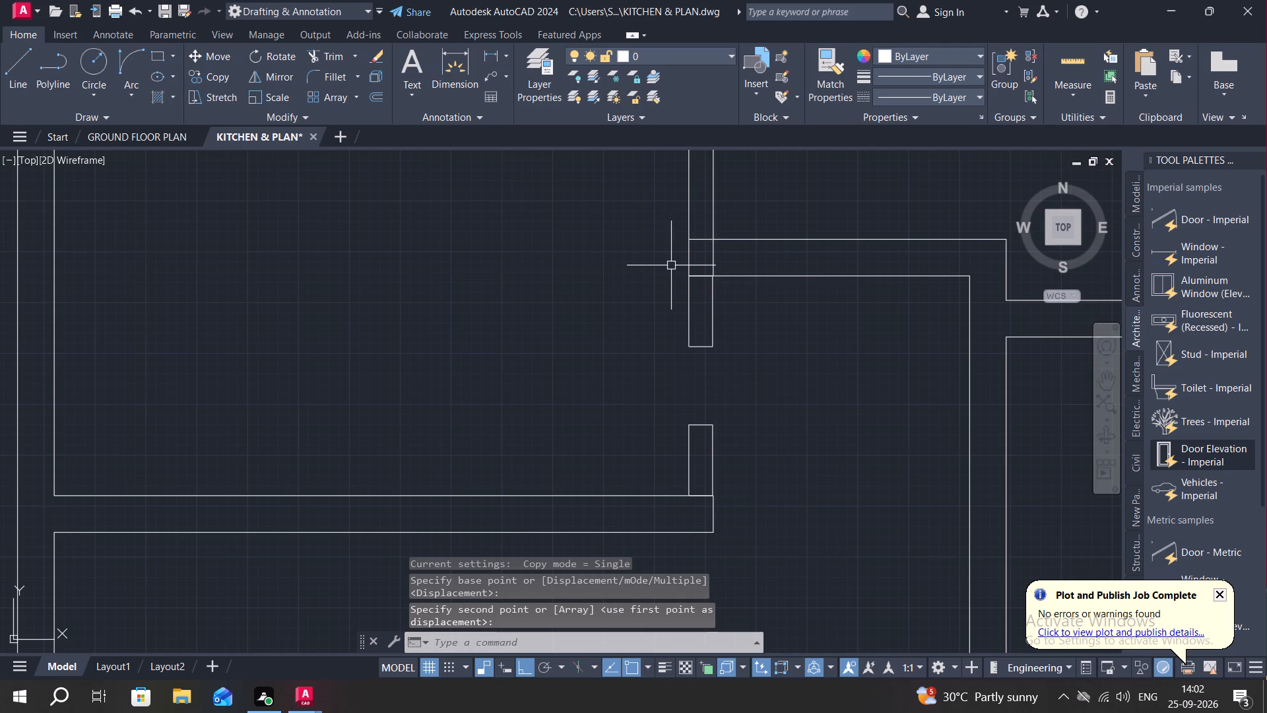
Draw a vertical centre line from the upper rectangle's top midpoint to the lower rectangle's bottom midpoint.
type("L")
key("space")
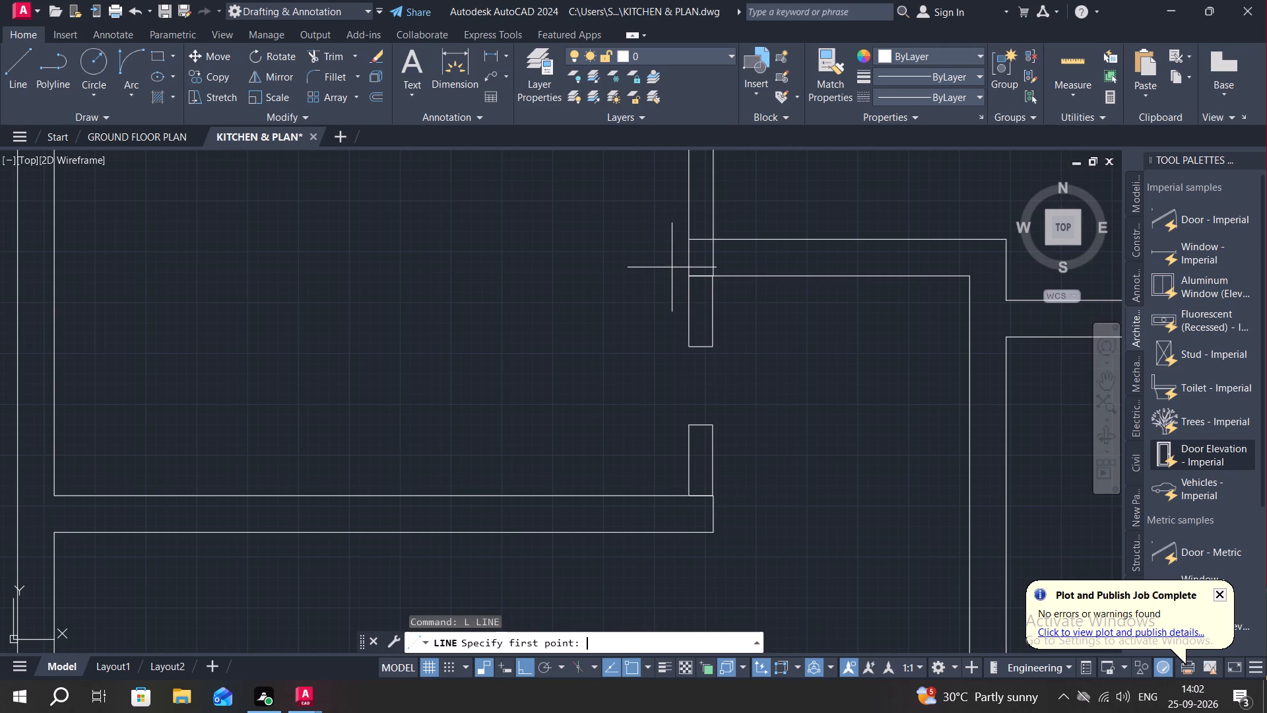
left_click(700, 277)
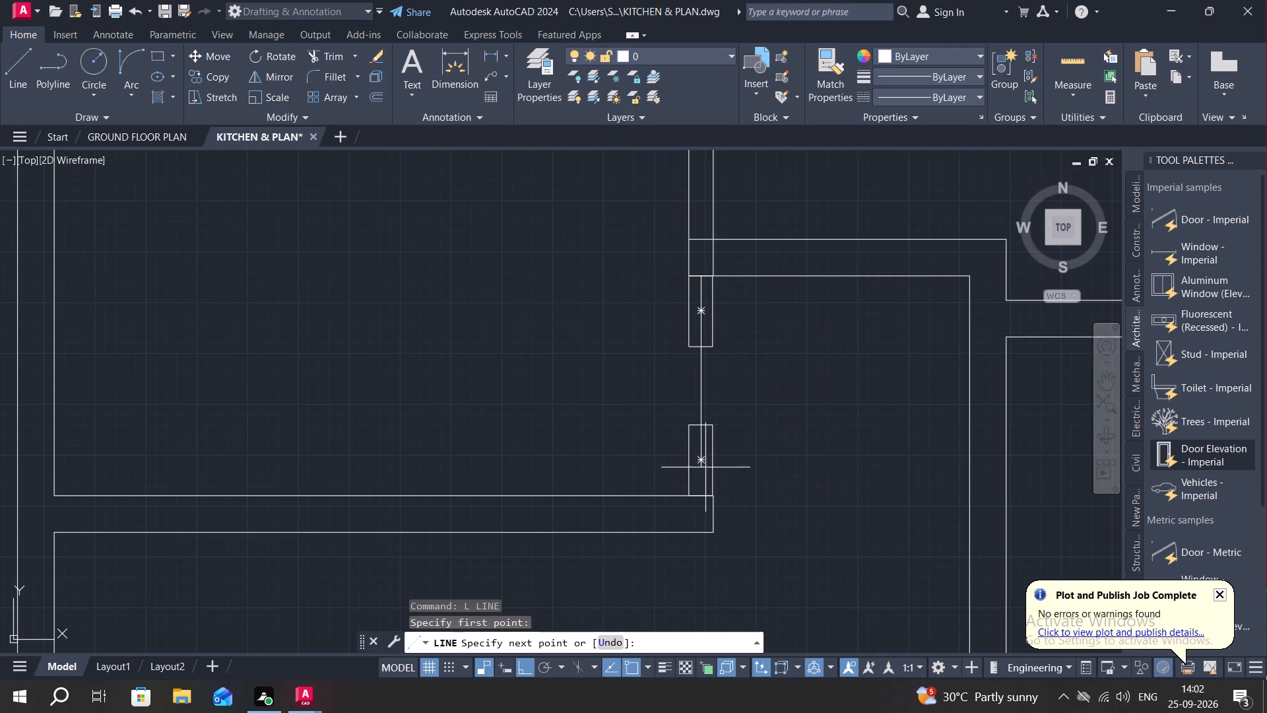
left_click(703, 492)
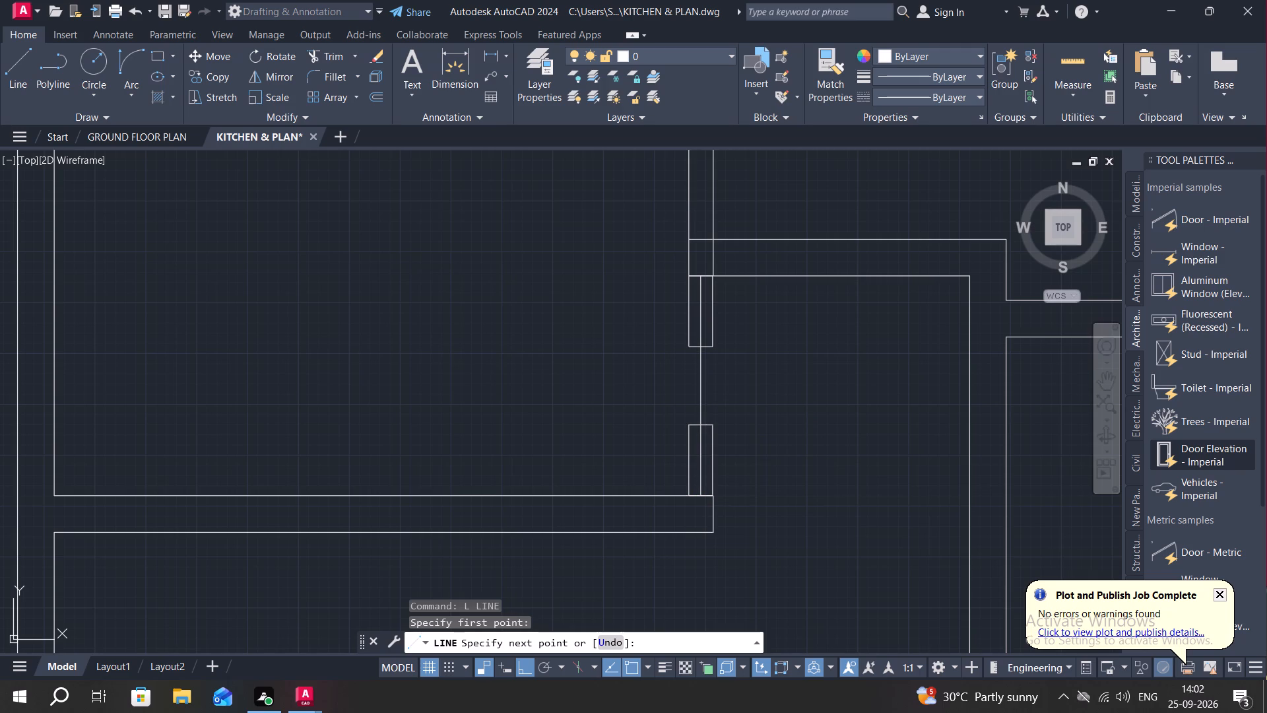
key("Escape")
Trim the part of the centre line lying in the gap between the two narrow rectangles.
type("TR")
key("space")
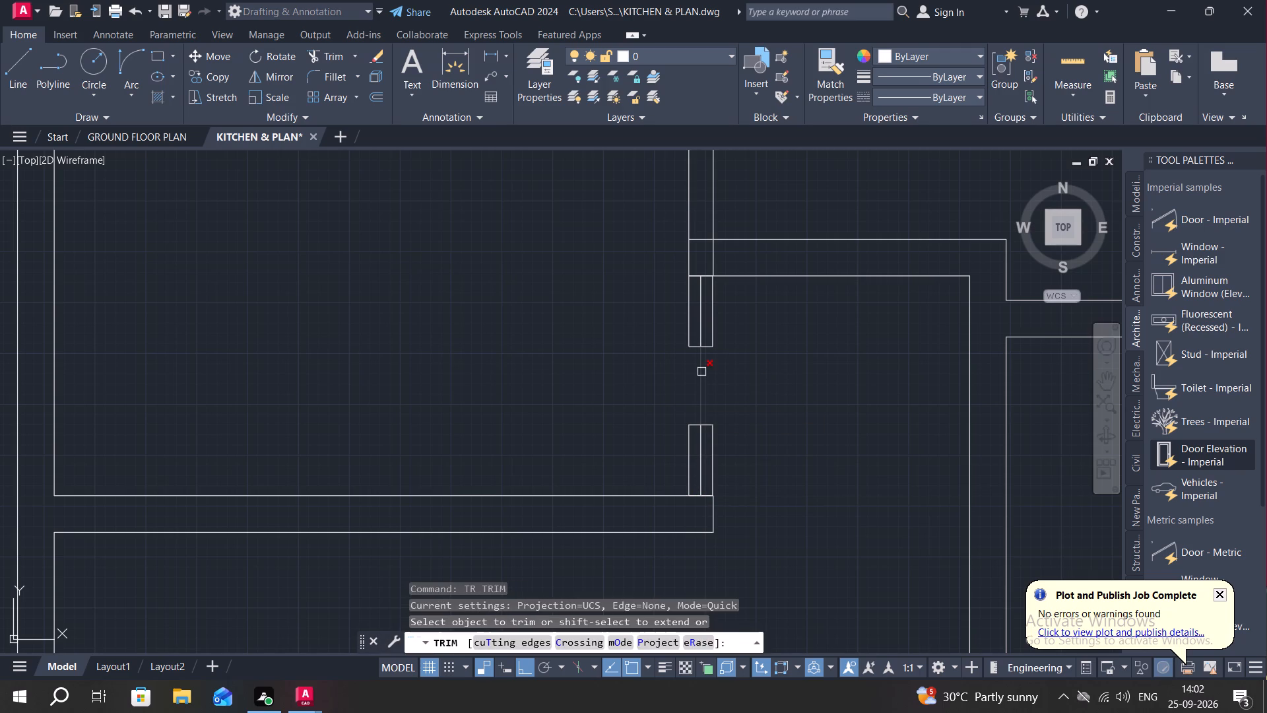
left_click(701, 371)
key("Escape")
Offset the centre line in the opening's upper narrow rectangle by 1" to both sides.
type("O")
key("space")
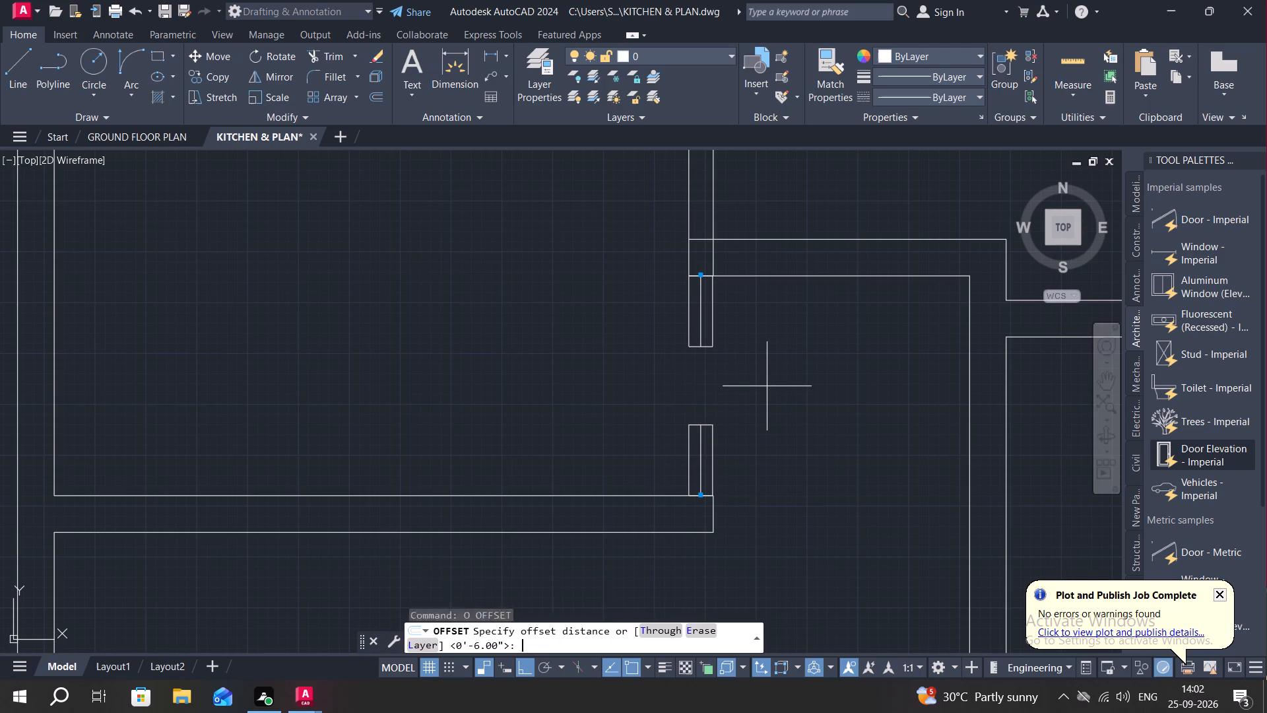
key("1")
type("\"")
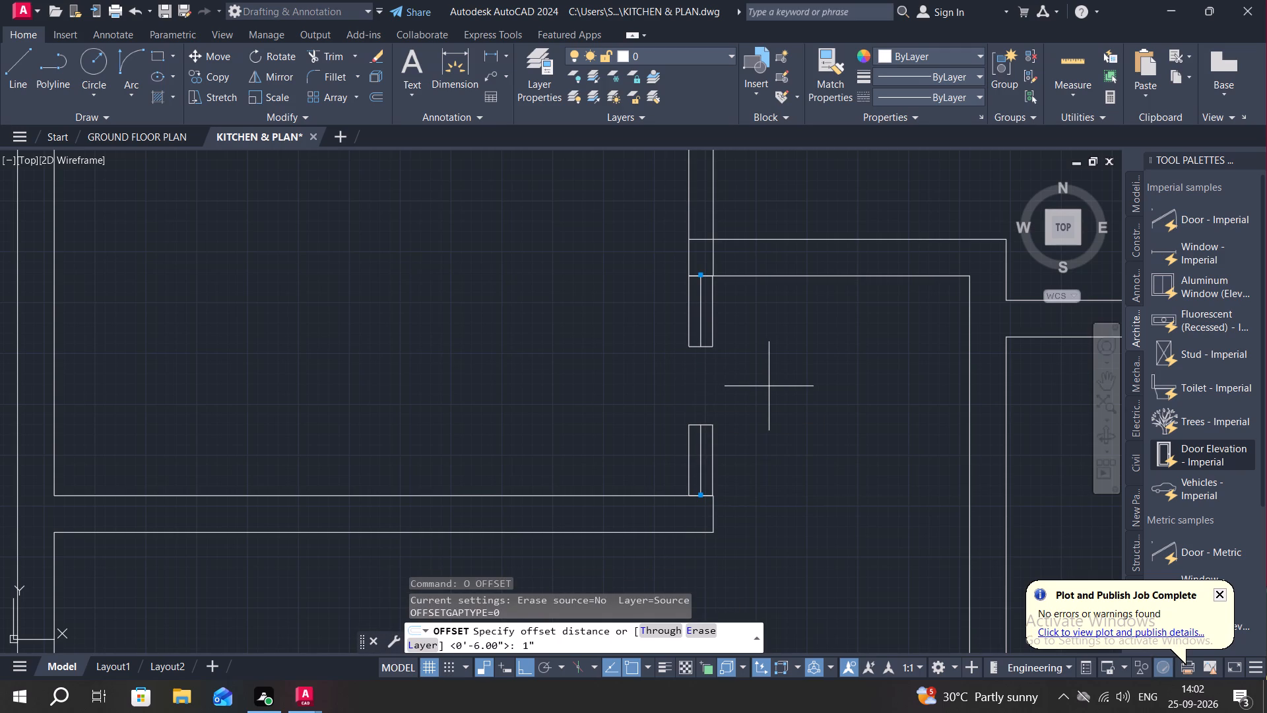
key("space")
left_click(702, 318)
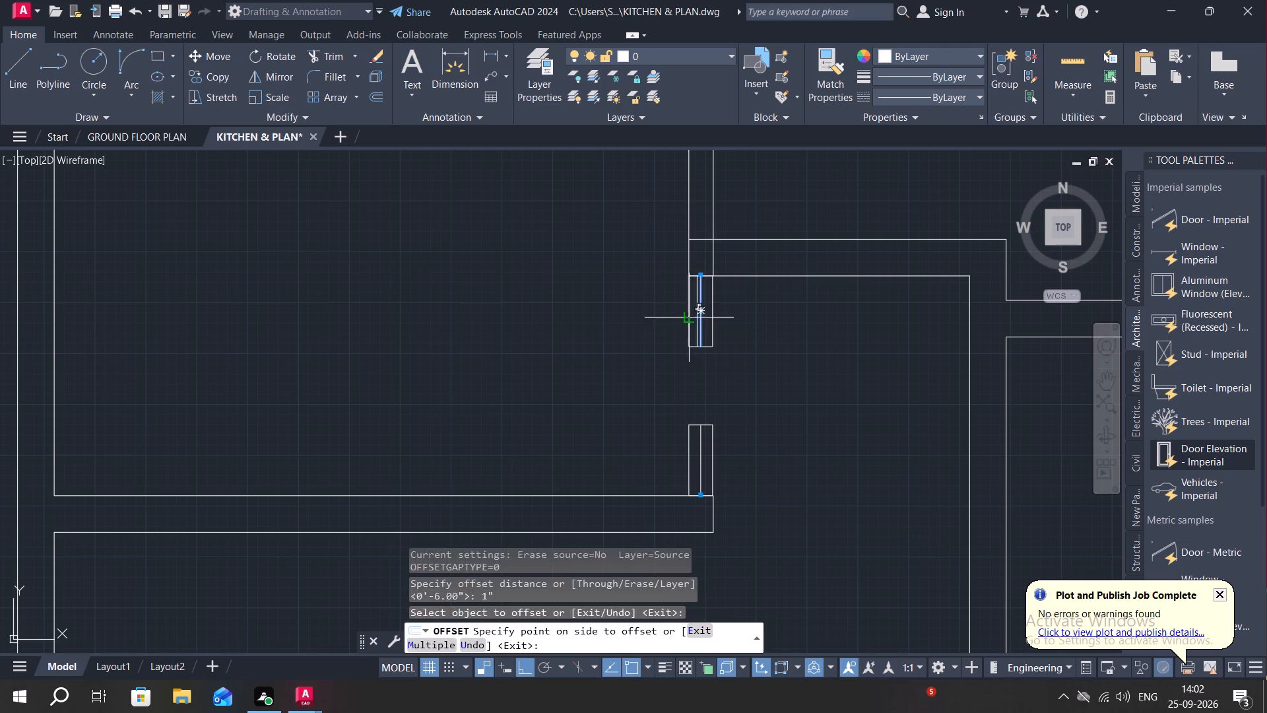
left_click(694, 315)
scroll(705, 320, "up", 2)
left_click(692, 308)
left_click(715, 313)
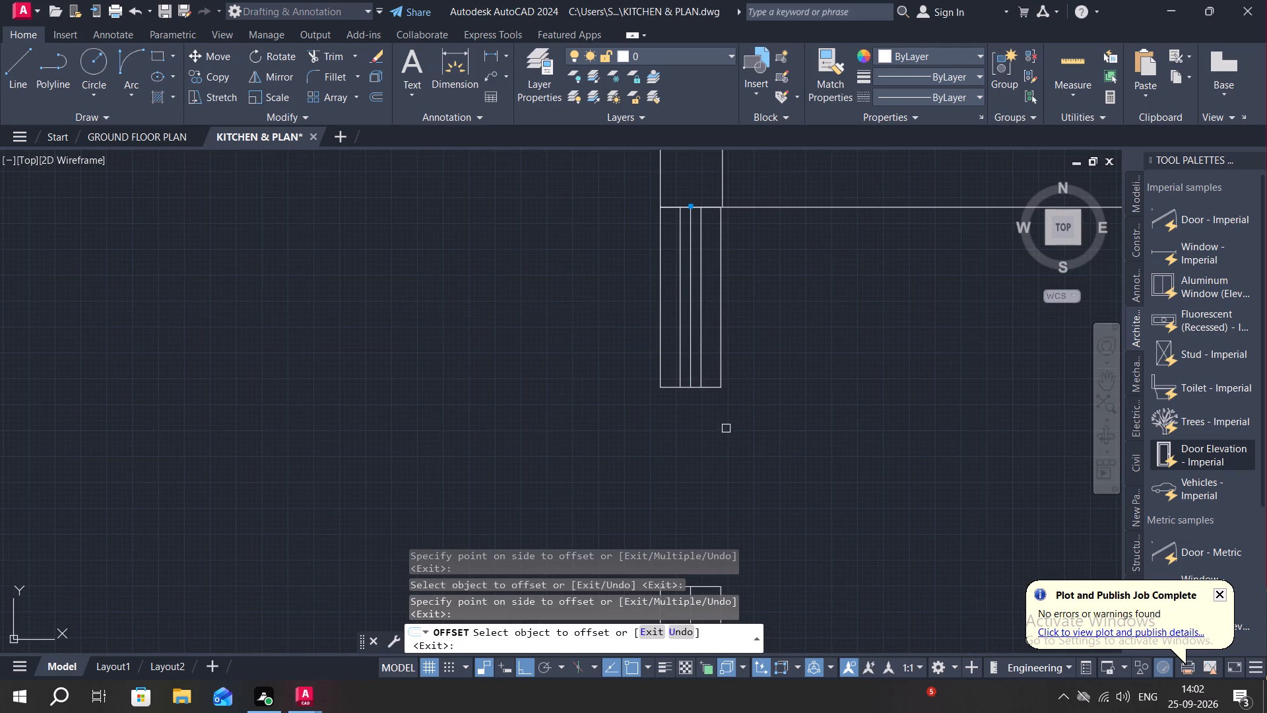
Offset the centre line in the opening's lower narrow rectangle by 1" to both sides.
middle_click_drag(732, 432, 733, 199)
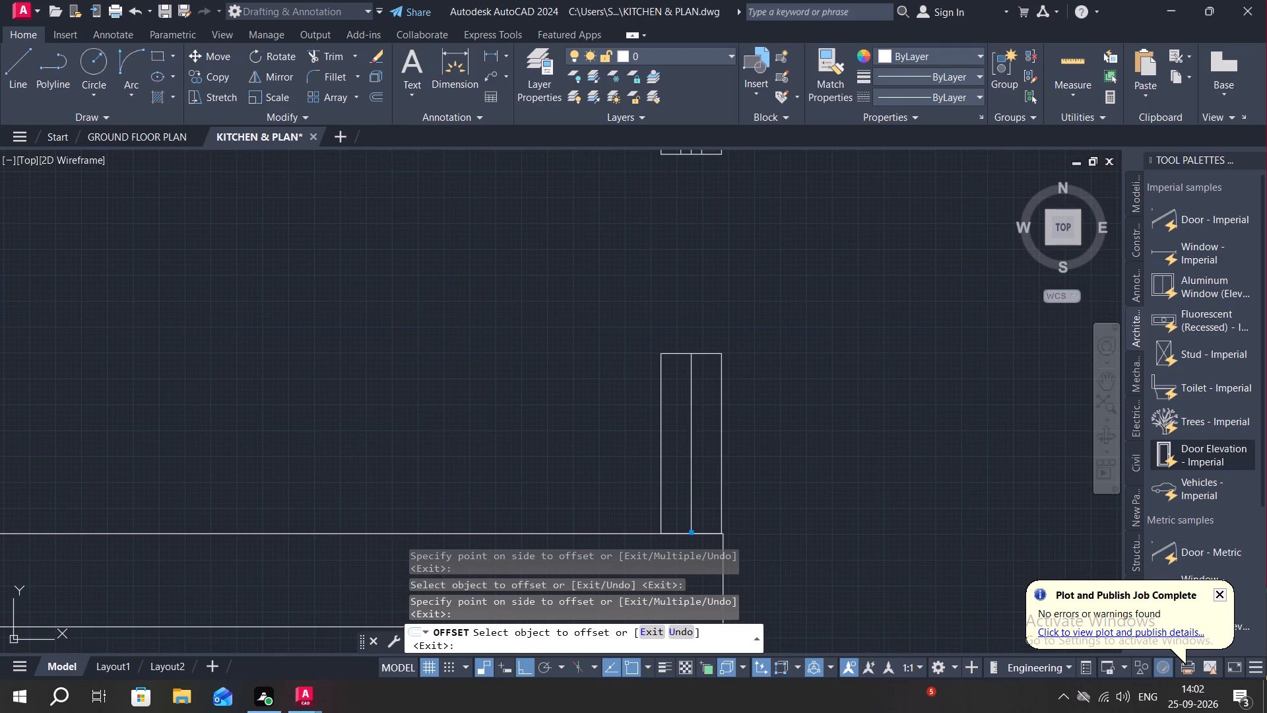
left_click(691, 434)
left_click(676, 435)
left_click(694, 430)
left_click(717, 436)
key("Escape")
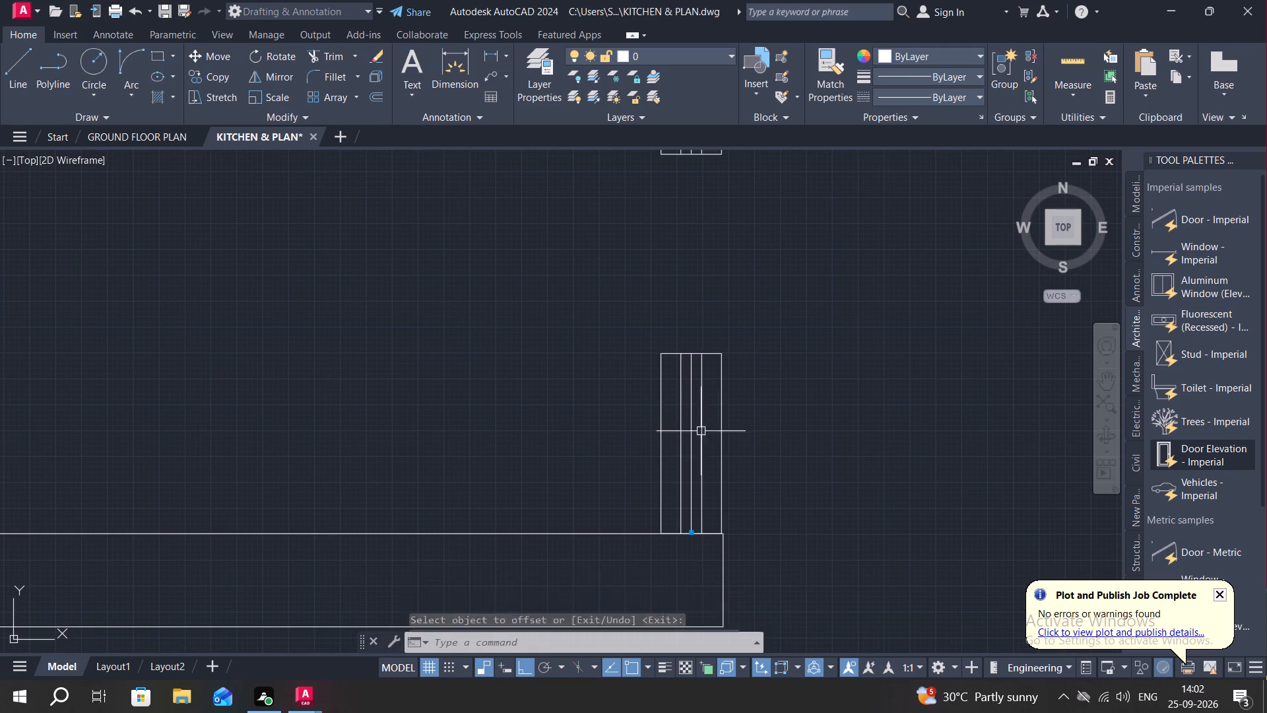
Delete the original centre lines in the lower and upper narrow rectangles, keeping the offset pairs.
left_click(692, 425)
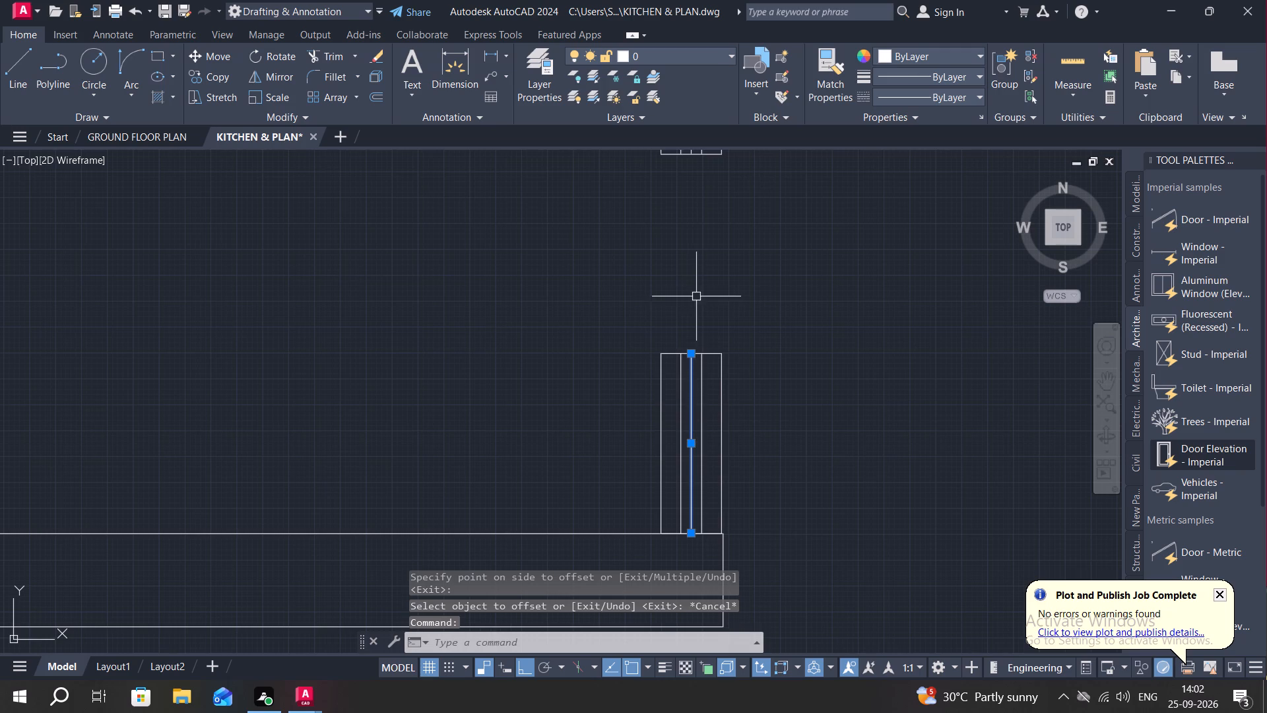
key("Delete")
scroll(703, 297, "down", 2)
scroll(696, 205, "up", 3)
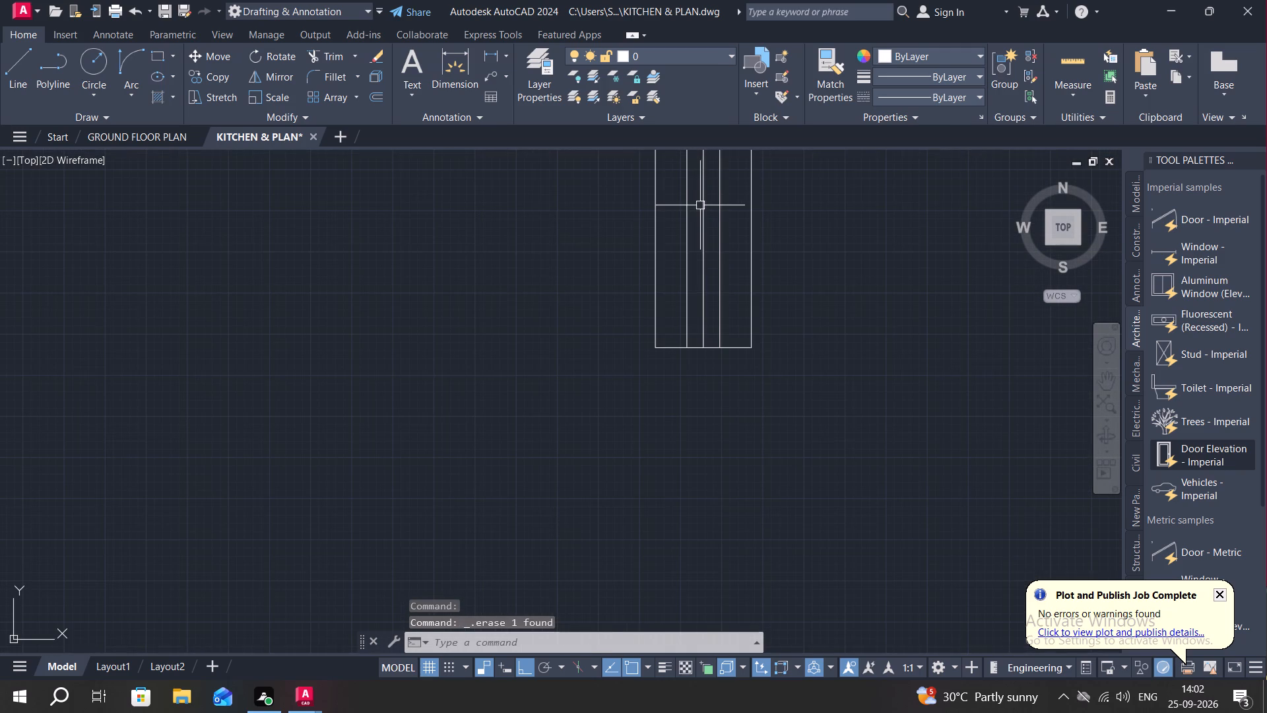
left_click(703, 214)
key("Delete")
Offset the inner line of the left bottom room's left wall 3' into the room.
scroll(756, 281, "down", 4)
scroll(799, 338, "down", 1)
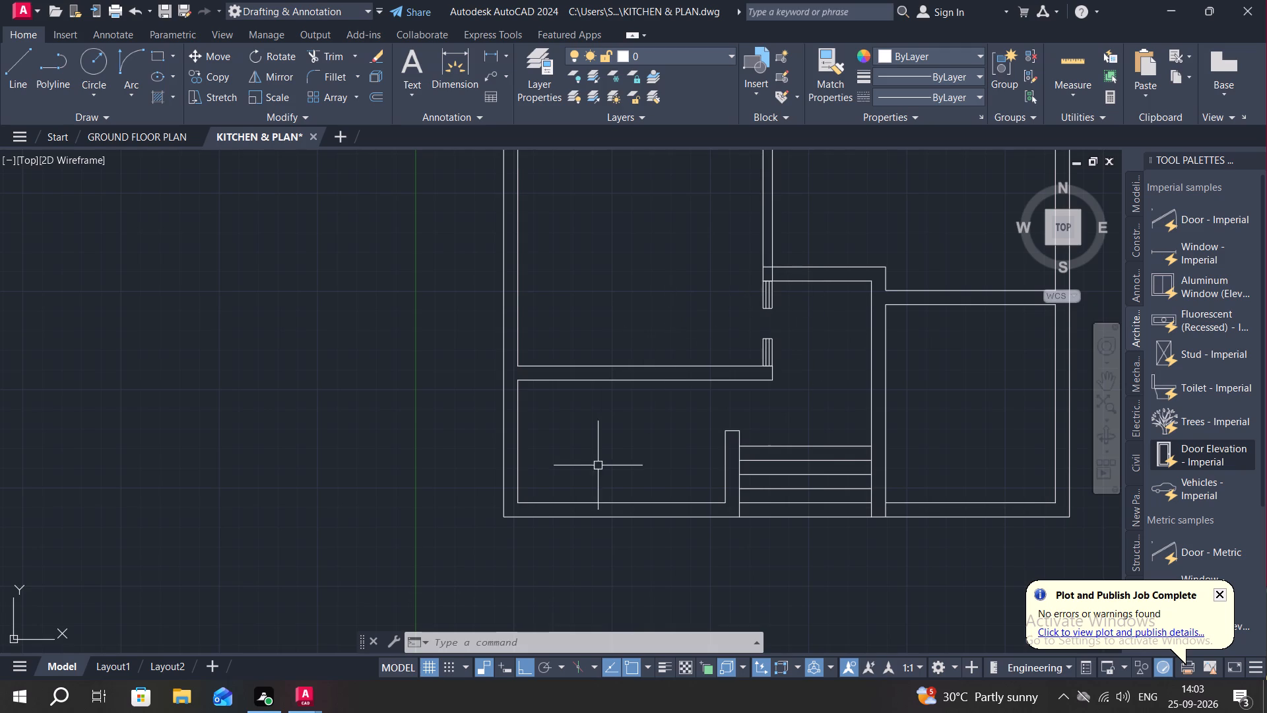
middle_click_drag(582, 428, 595, 400)
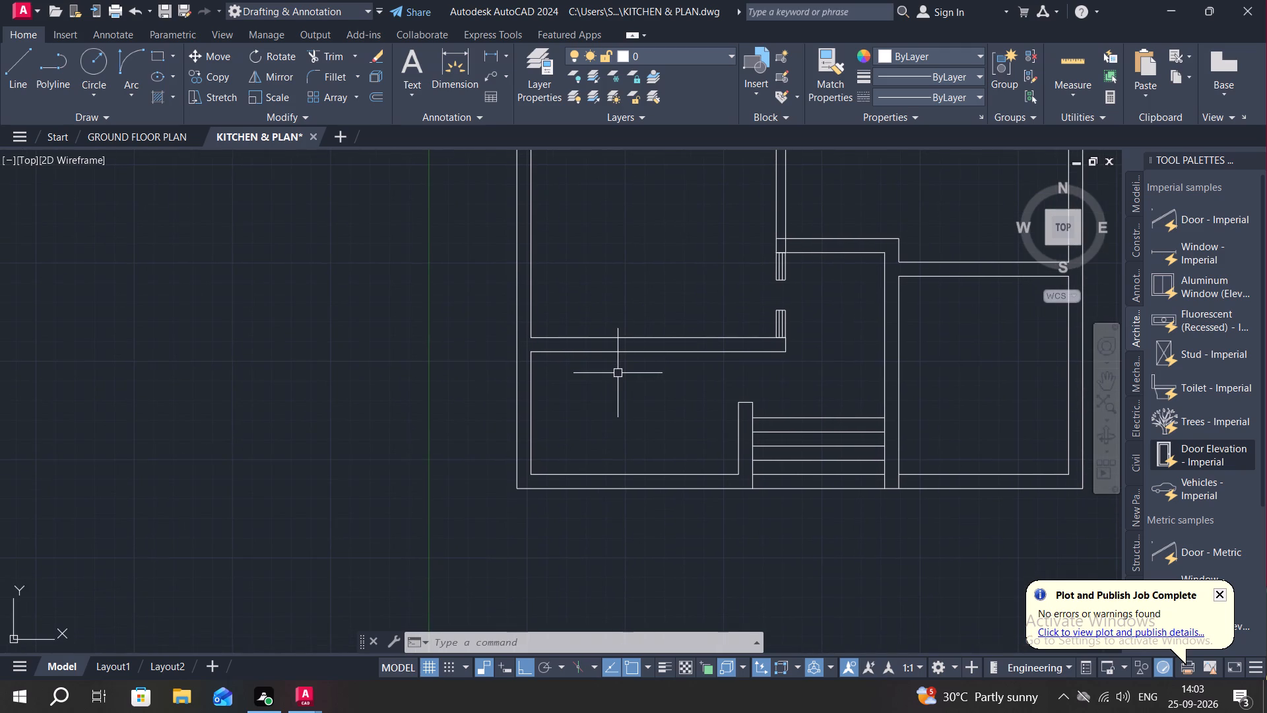
type("O")
key("space")
type("3'")
key("space")
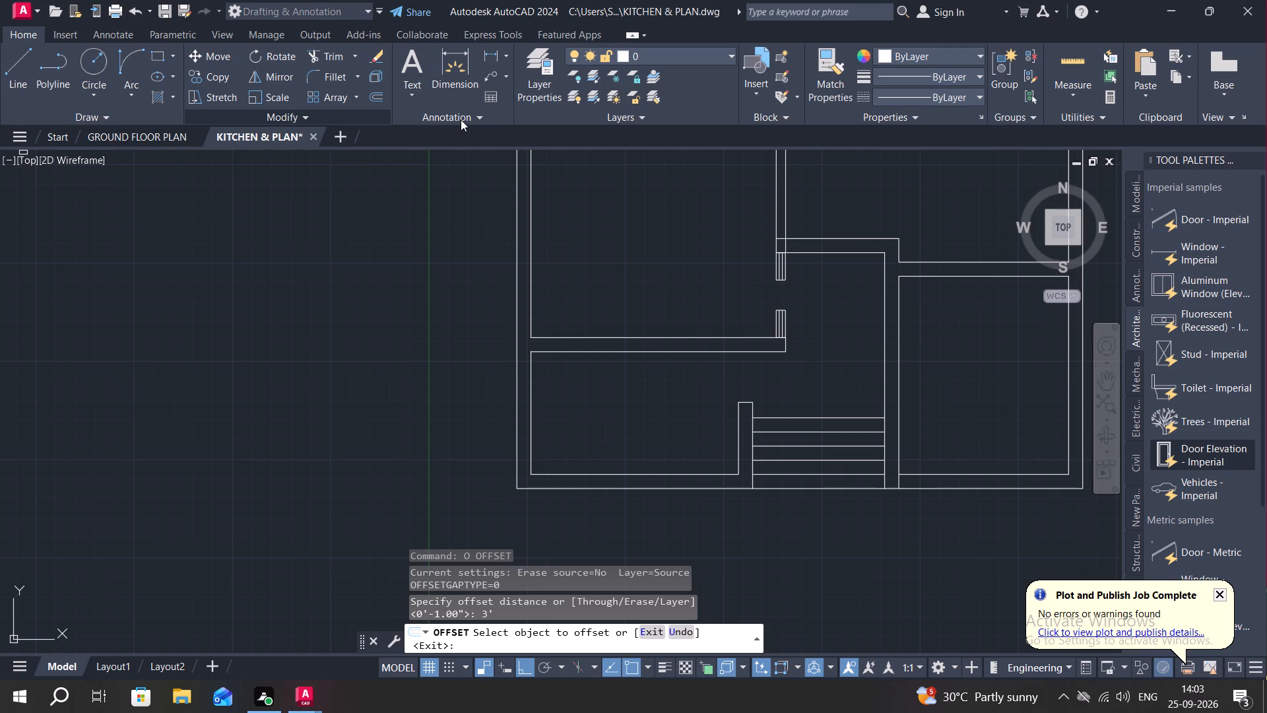
left_click(529, 395)
left_click(605, 411)
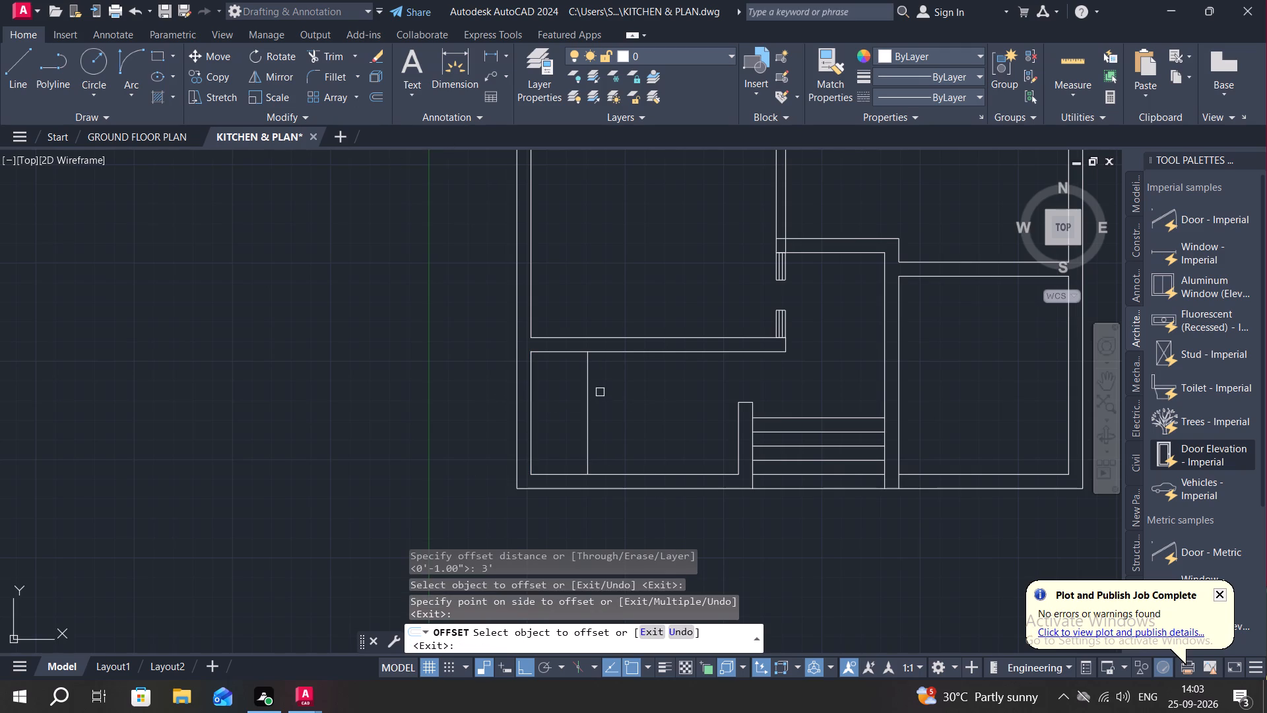
middle_click_drag(606, 378, 601, 362)
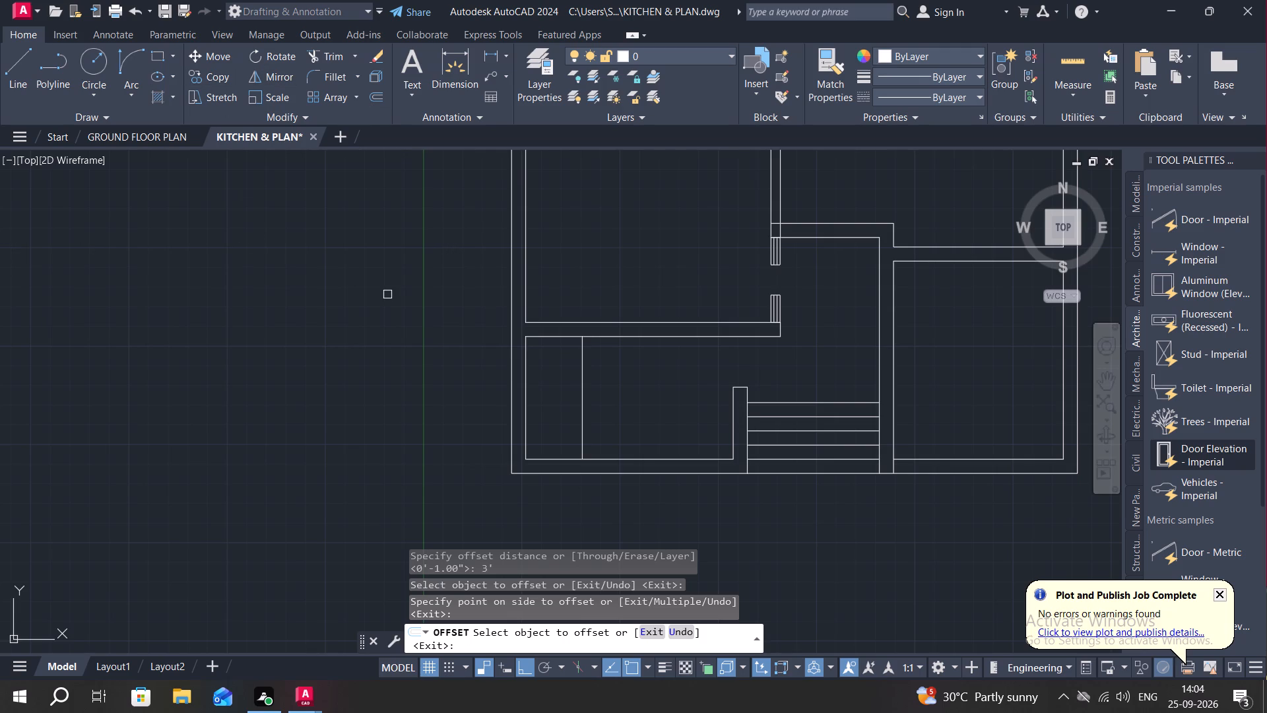
key("Escape")
Offset the new vertical line 9" to the right six times in succession to lay out stair treads.
type("O 9")
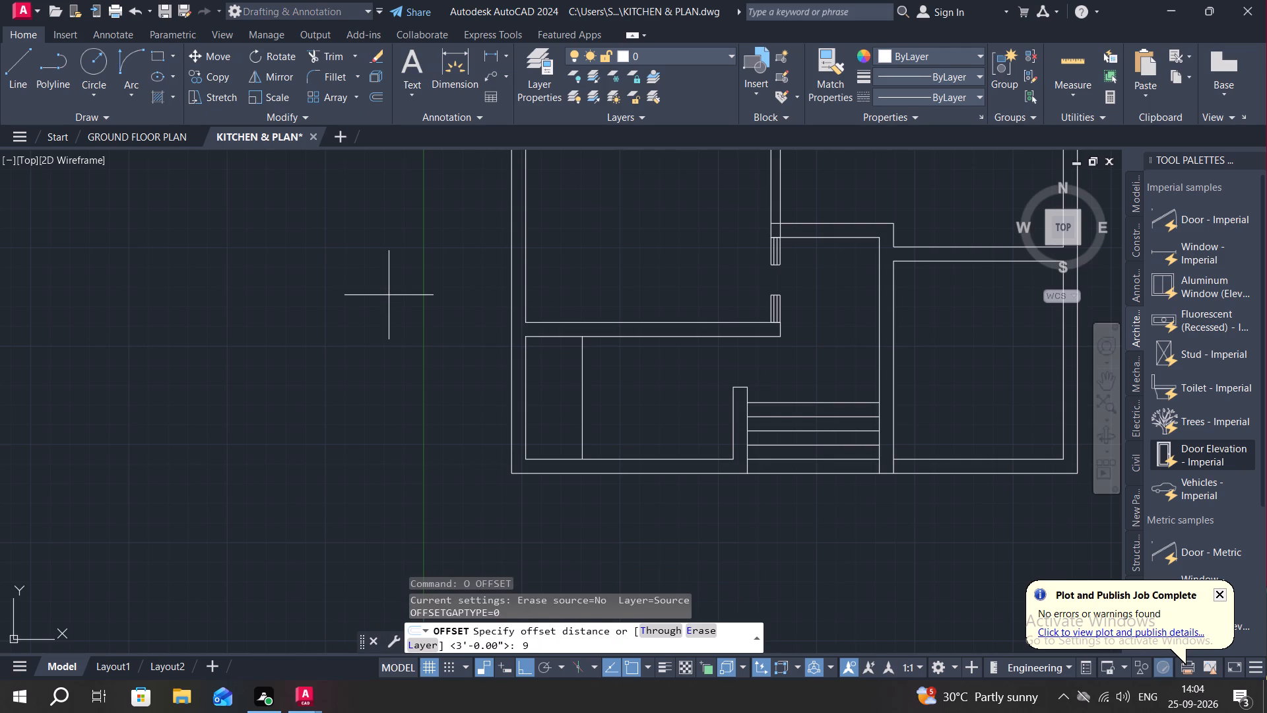
key("shift+quotedbl")
key("Return")
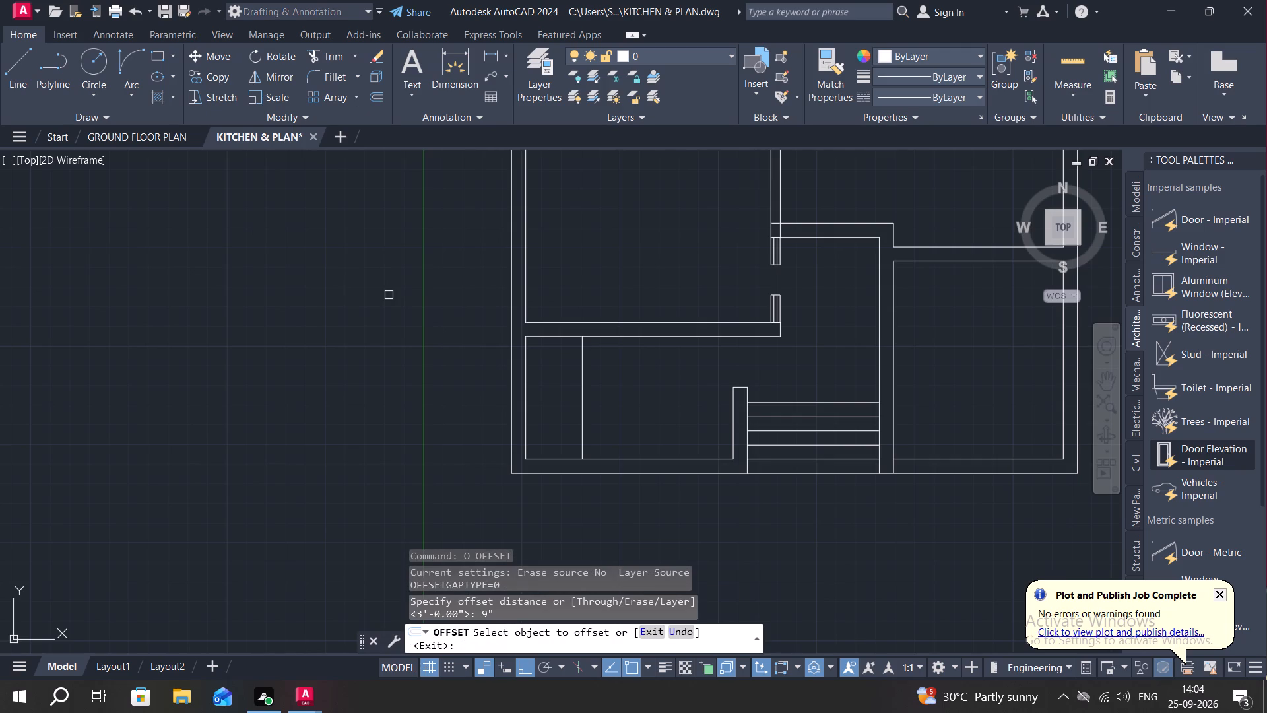
left_click(582, 390)
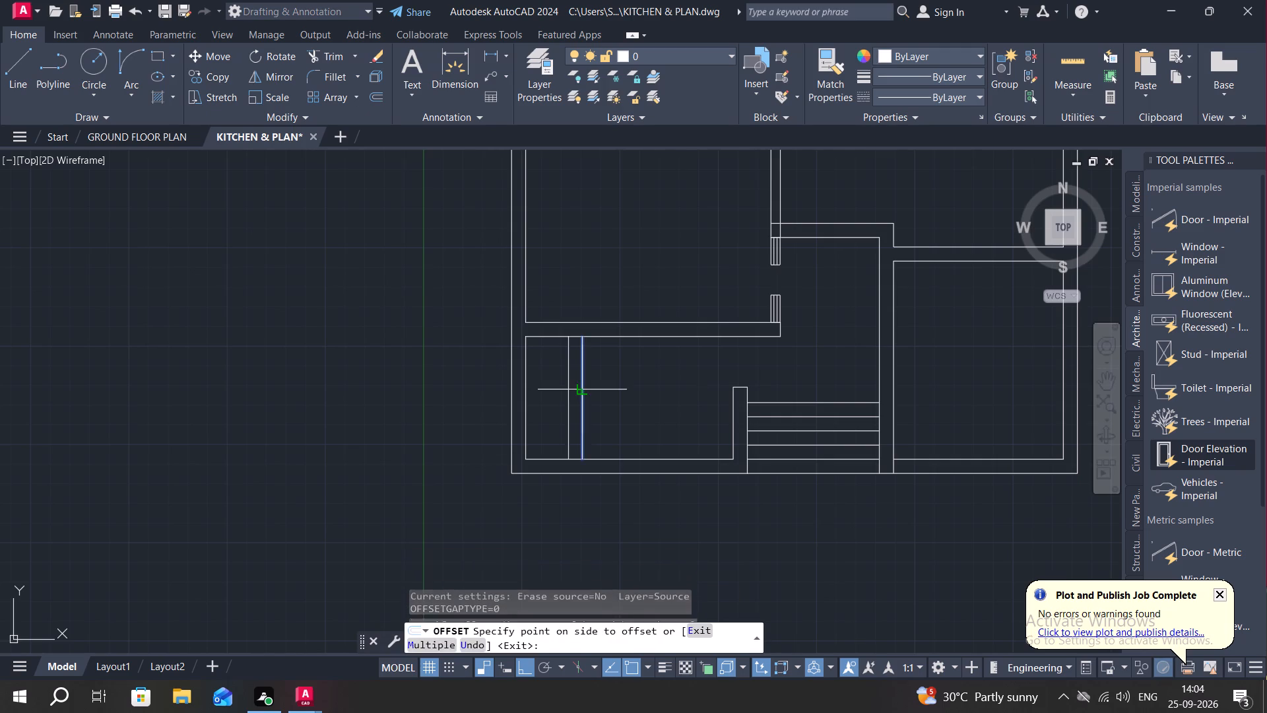
left_click(601, 396)
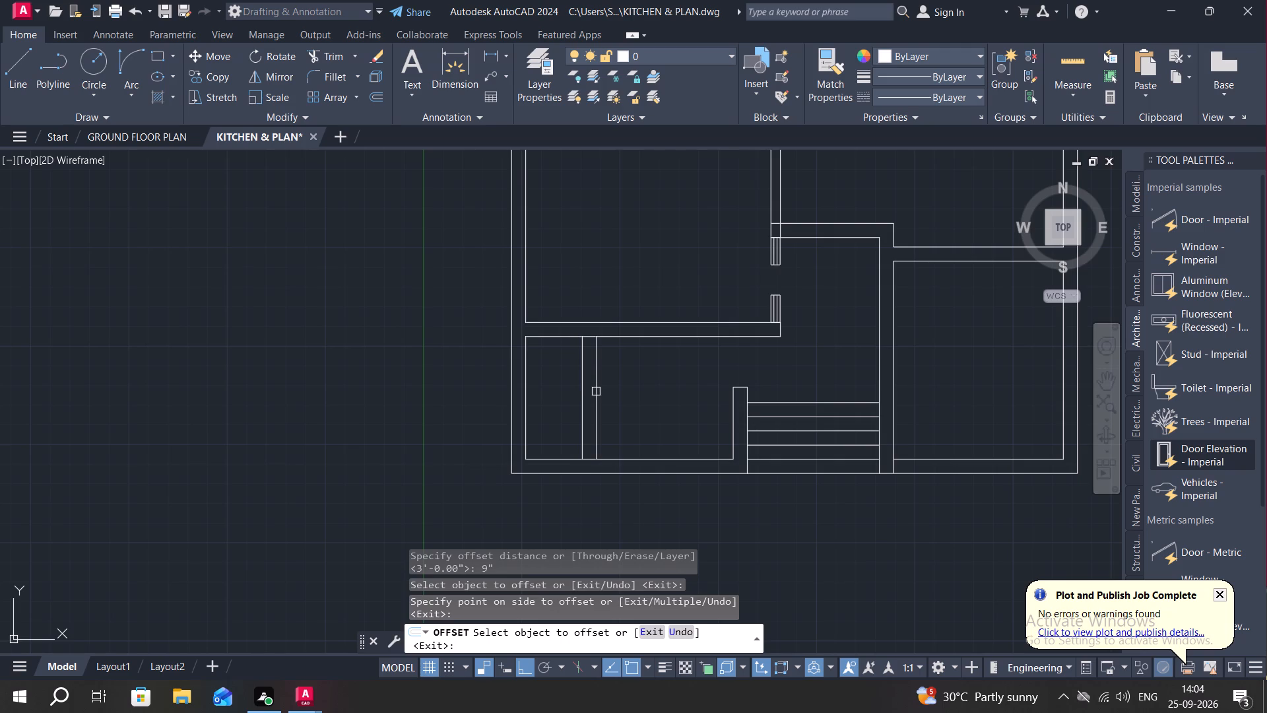
left_click(596, 391)
left_click(628, 400)
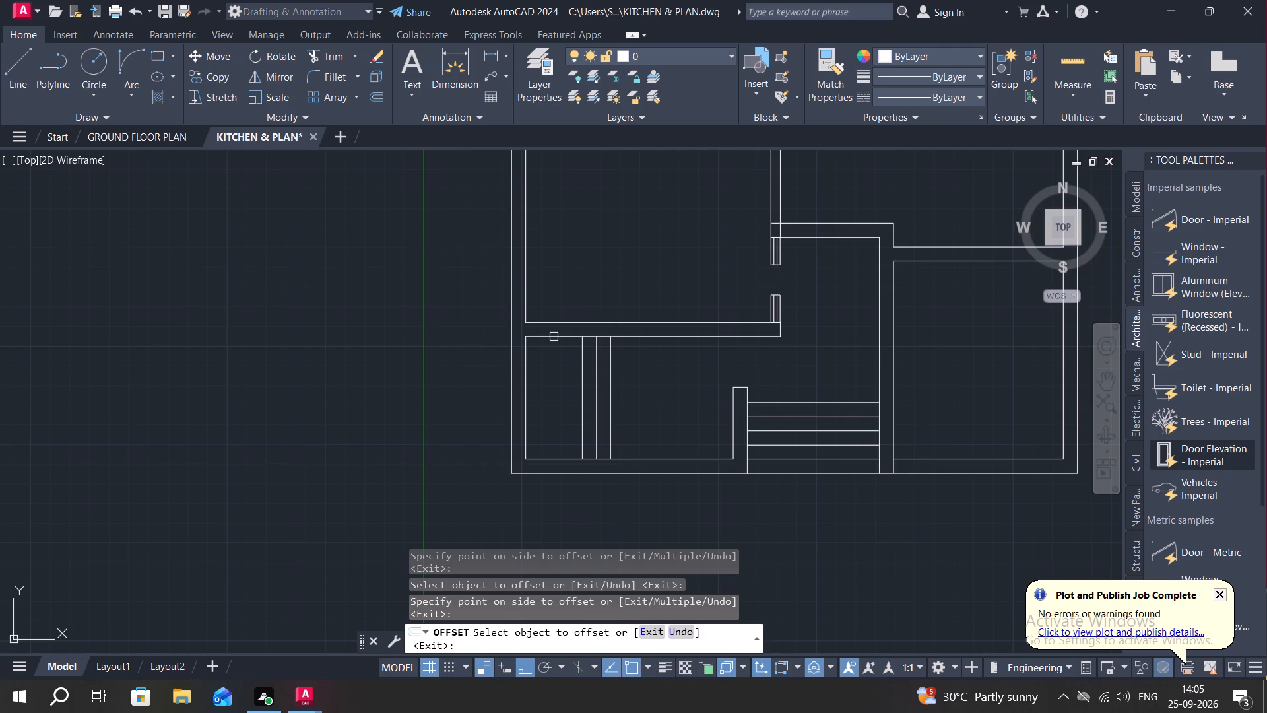
left_click(611, 376)
left_click(633, 381)
left_click(626, 378)
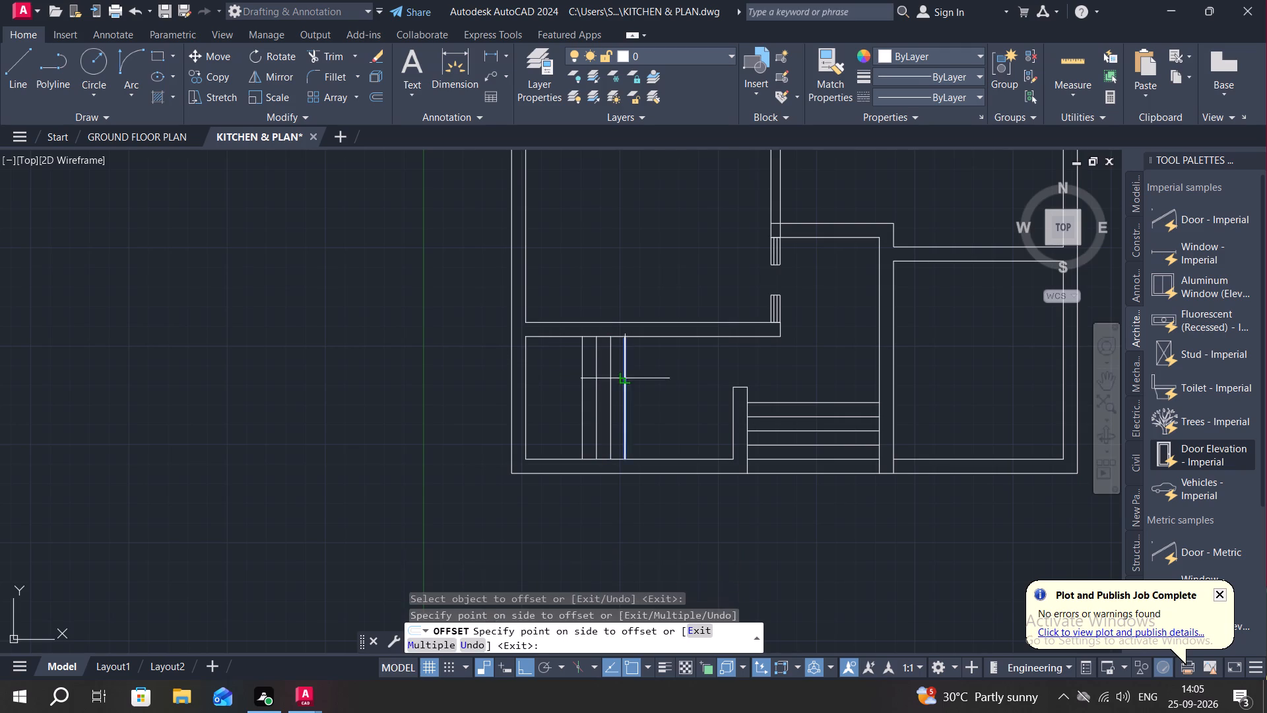
left_click(663, 393)
left_click(641, 385)
left_click(657, 390)
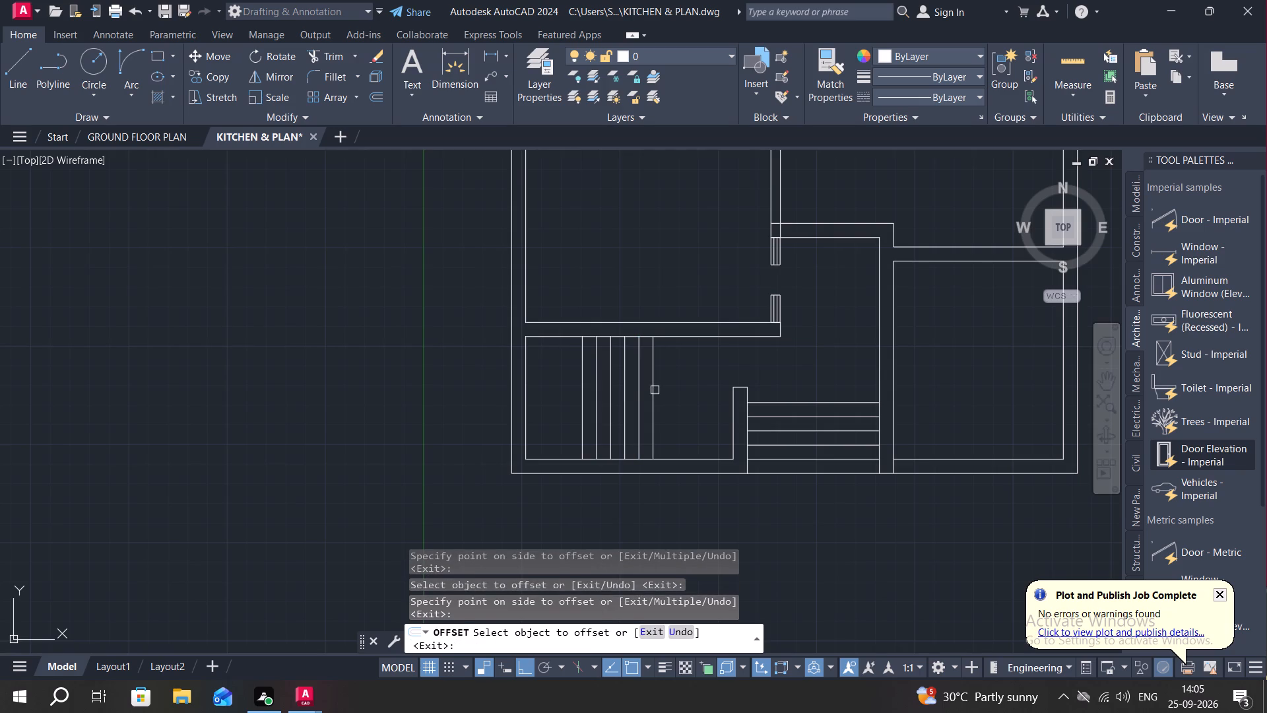
left_click(655, 390)
left_click(675, 394)
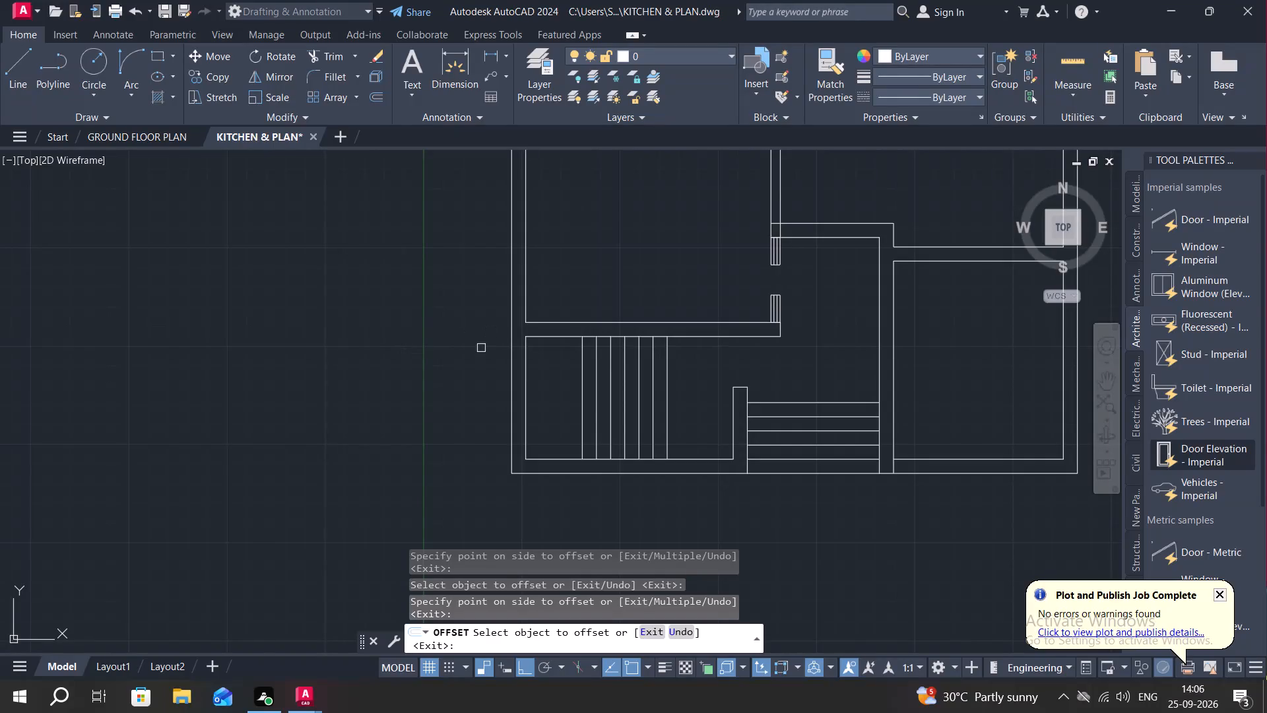
Continue the 9" tread offsets to the right with four more lines, up to the short wall beside the entrance steps.
left_click(665, 376)
left_click(687, 386)
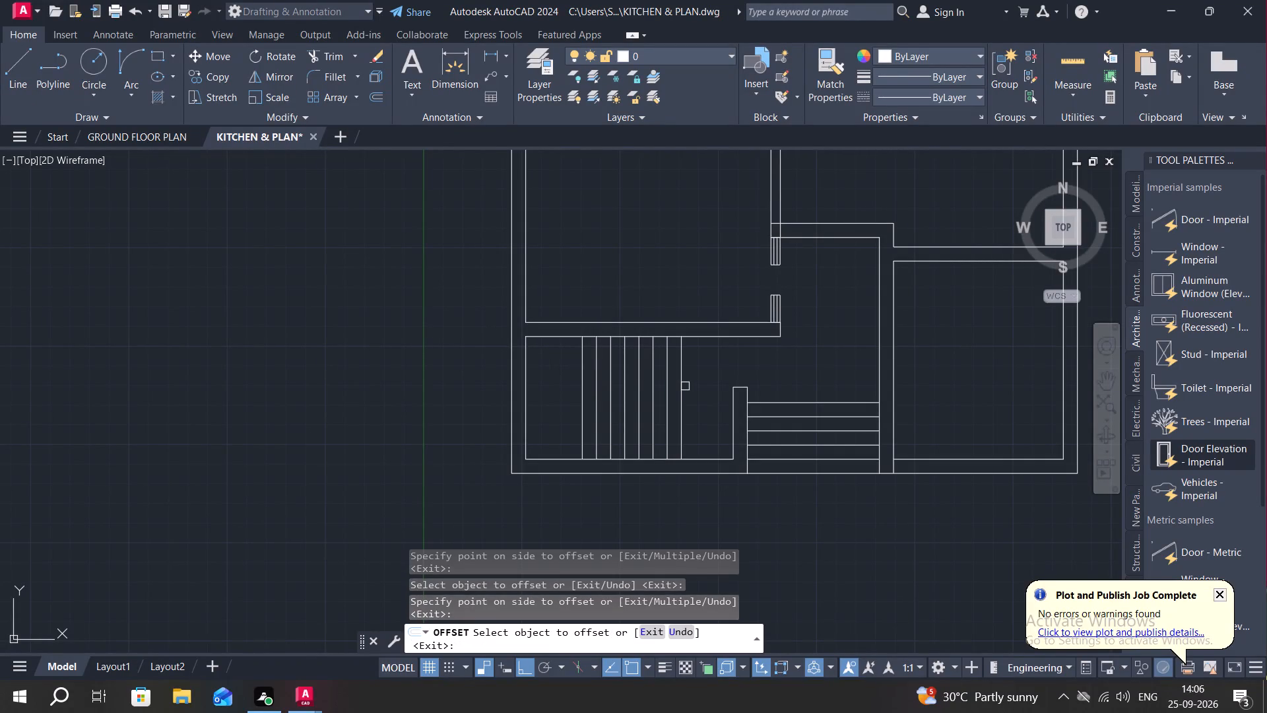
left_click(683, 384)
left_click(686, 389)
left_click(682, 386)
left_click(690, 391)
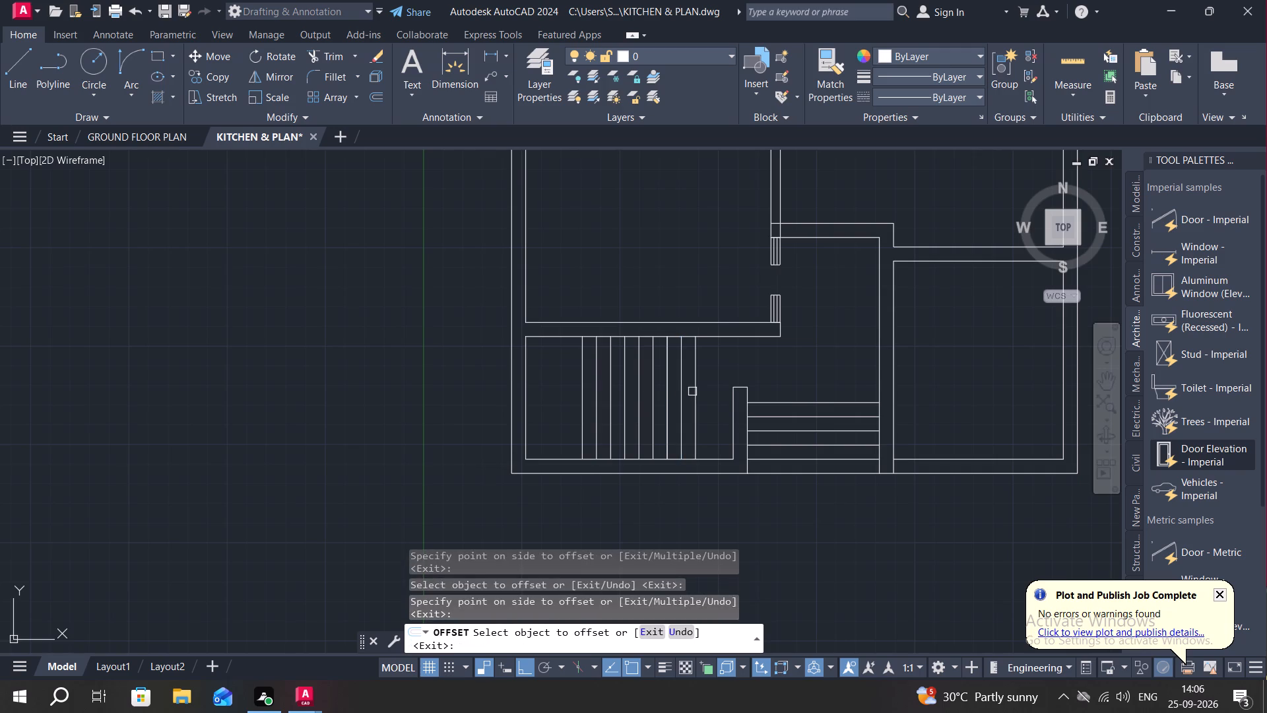
left_click(696, 395)
left_click(721, 409)
left_click(711, 402)
left_click(717, 406)
Draw a horizontal line across the stair treads from the first tread line's midpoint to the last one's midpoint.
left_click(15, 57)
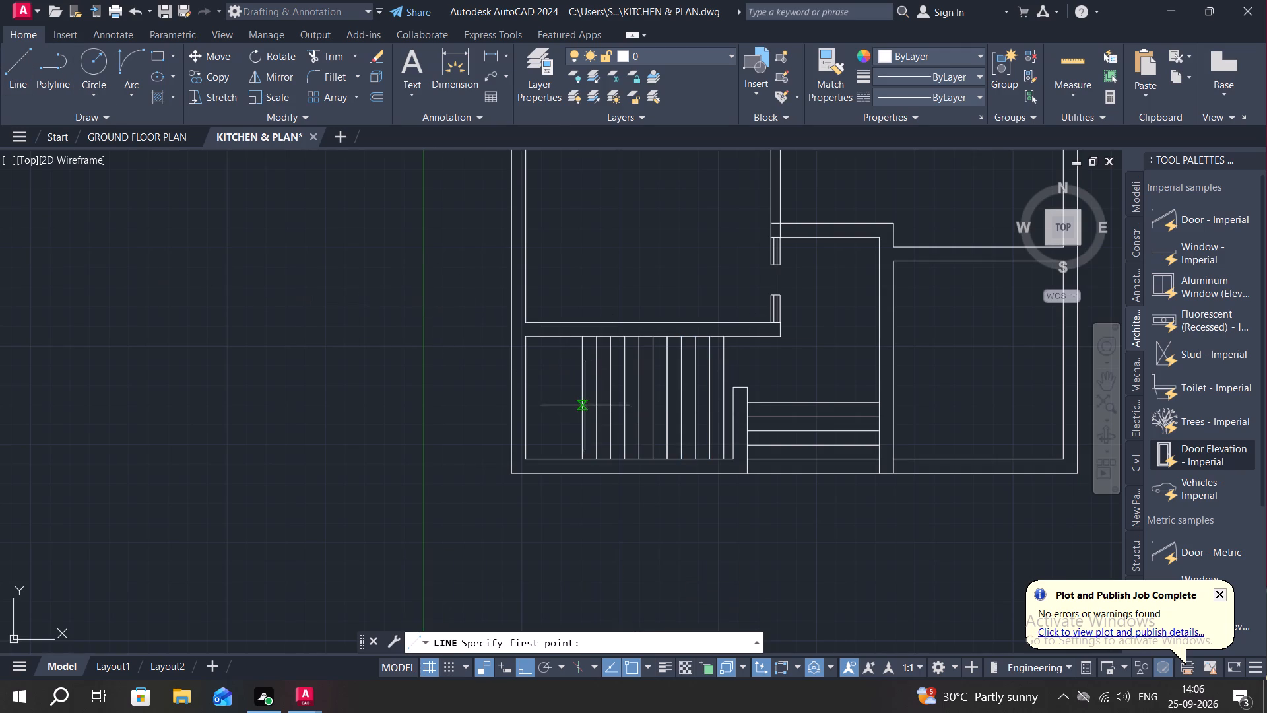
left_click(579, 392)
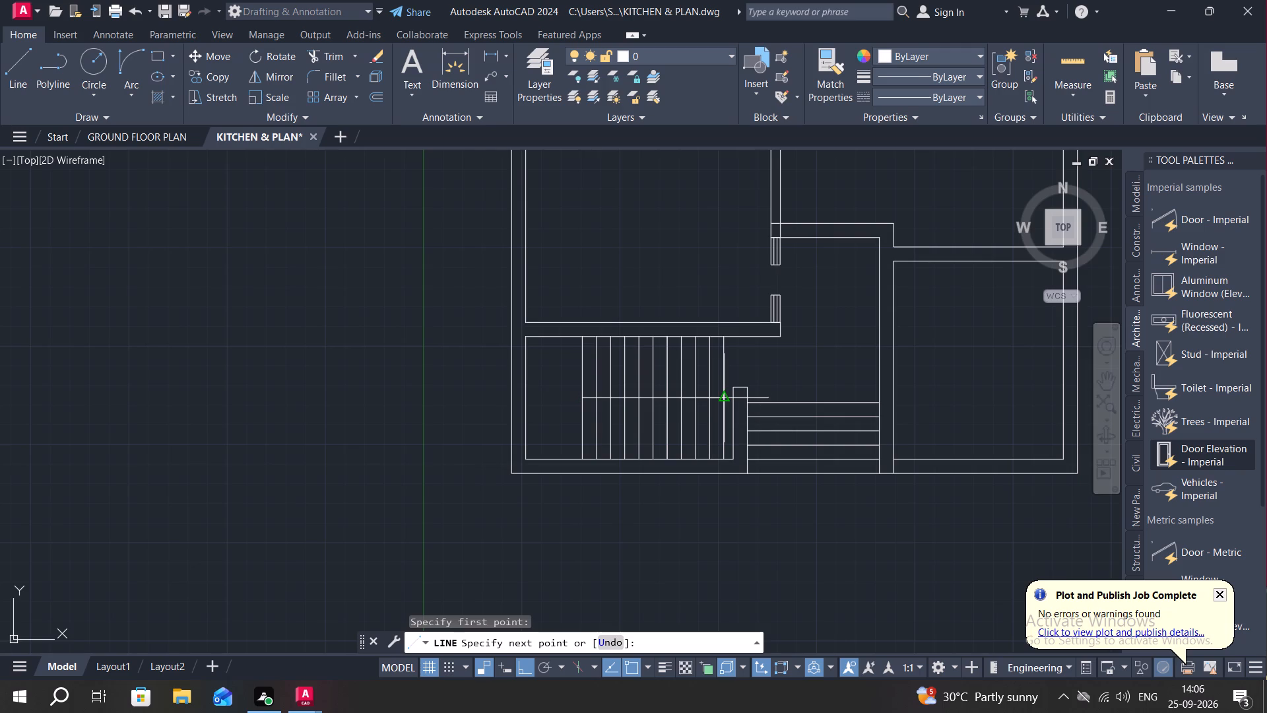
left_click(721, 400)
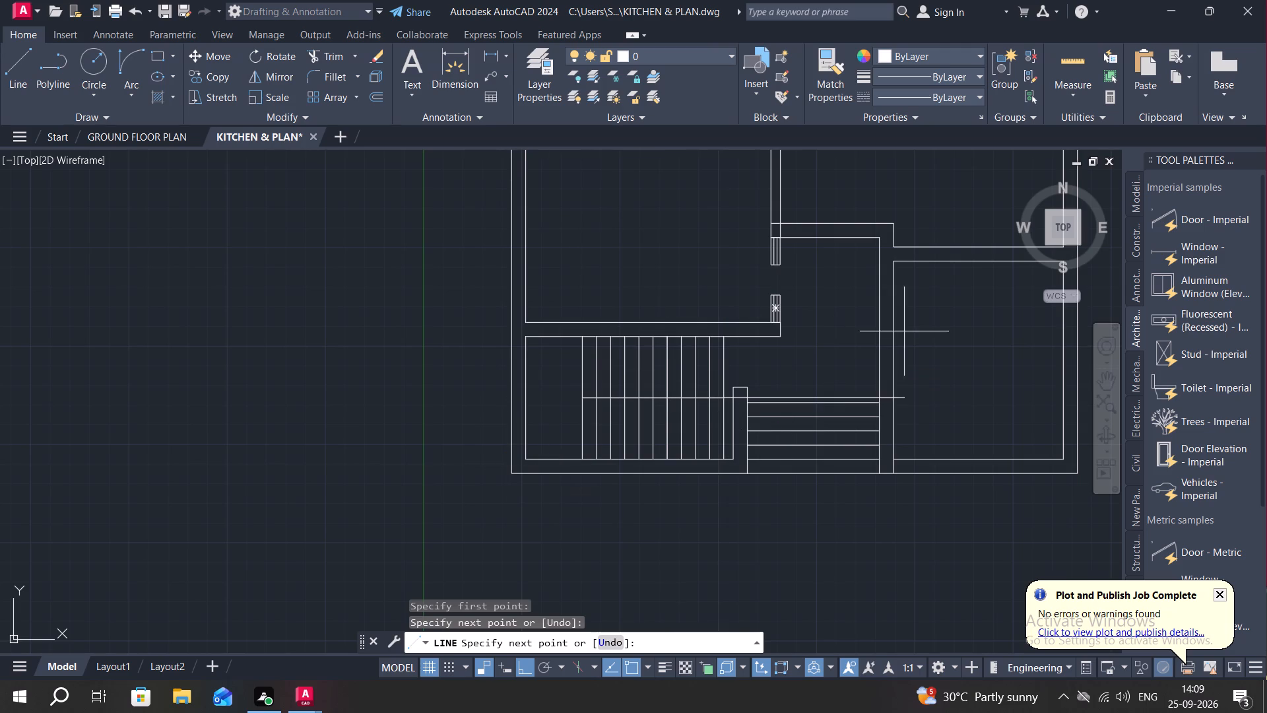
key("Escape")
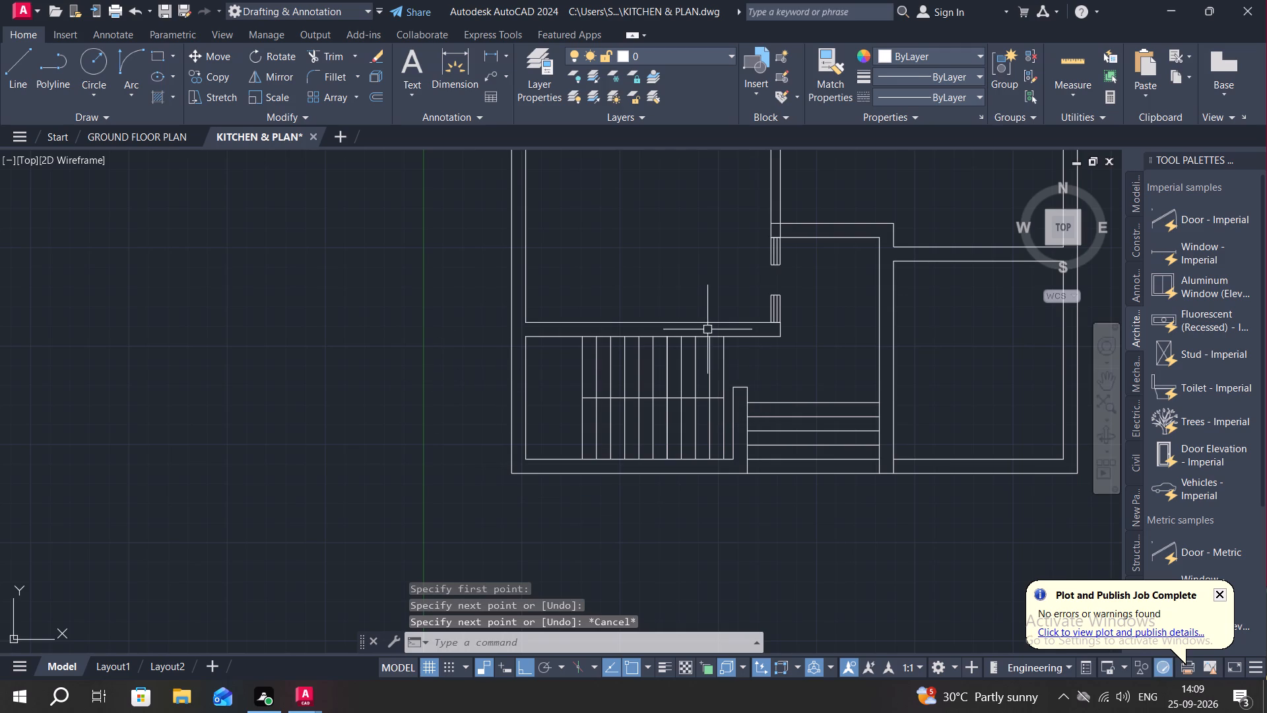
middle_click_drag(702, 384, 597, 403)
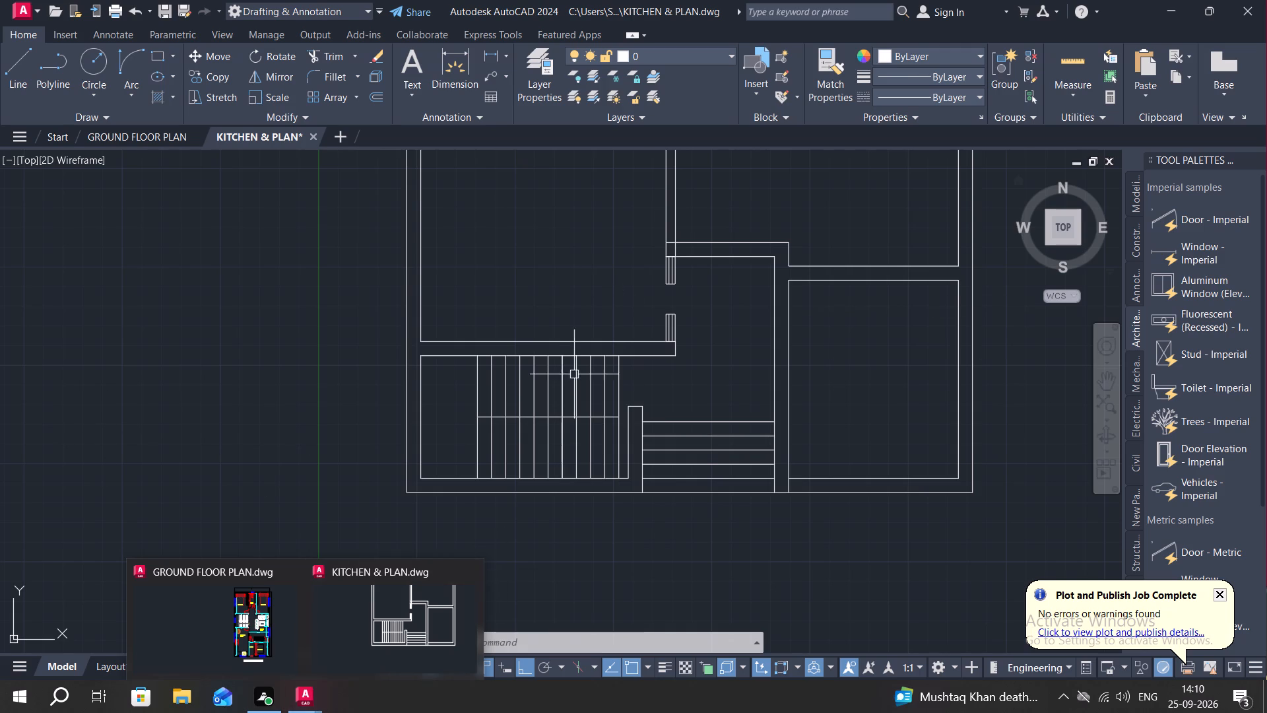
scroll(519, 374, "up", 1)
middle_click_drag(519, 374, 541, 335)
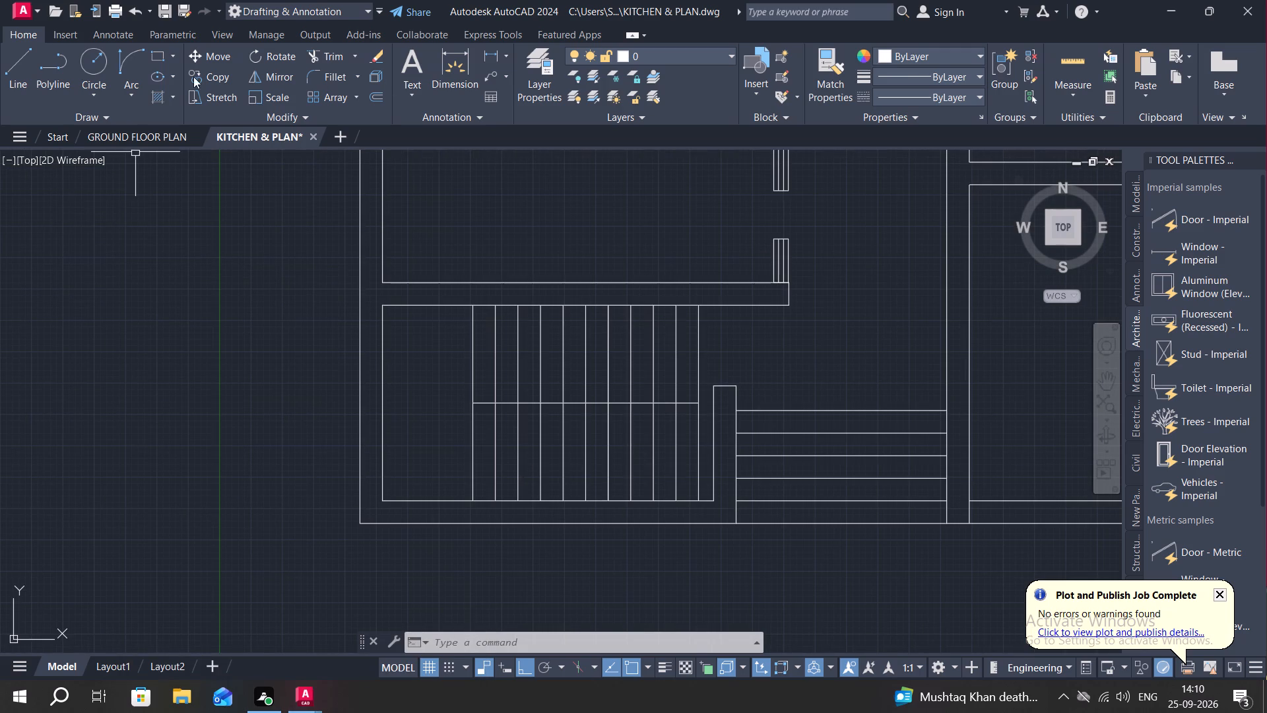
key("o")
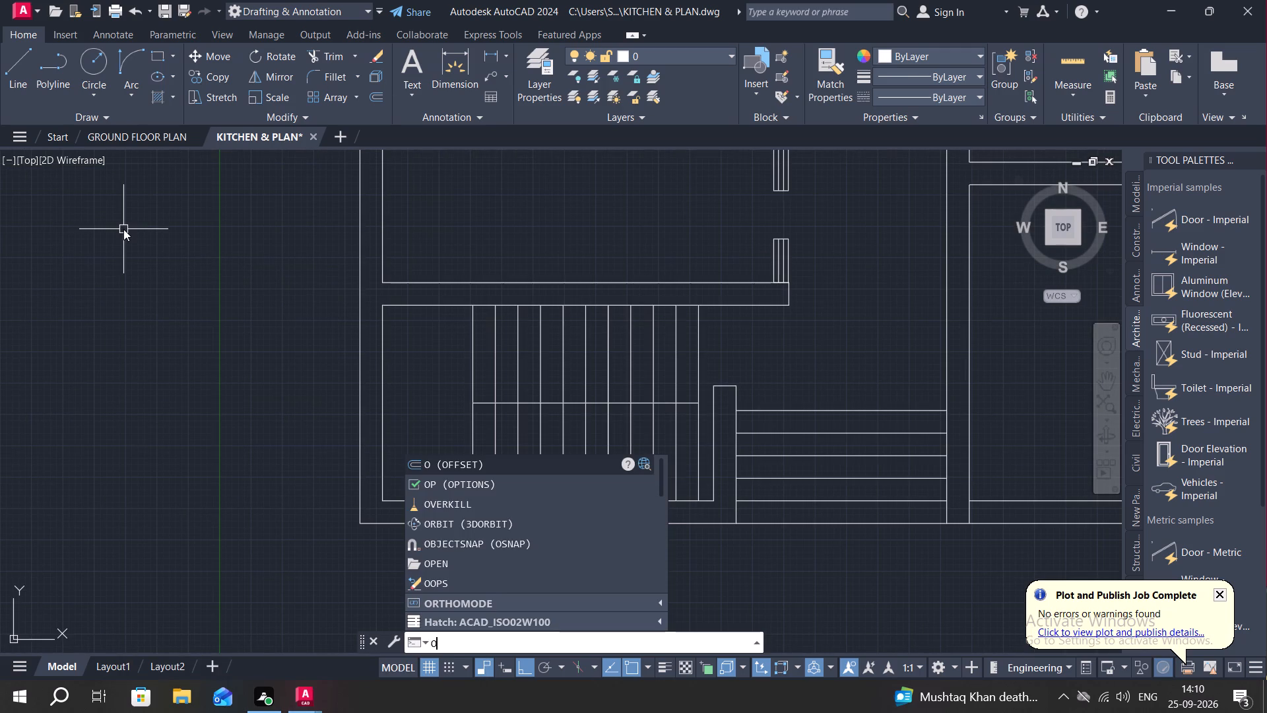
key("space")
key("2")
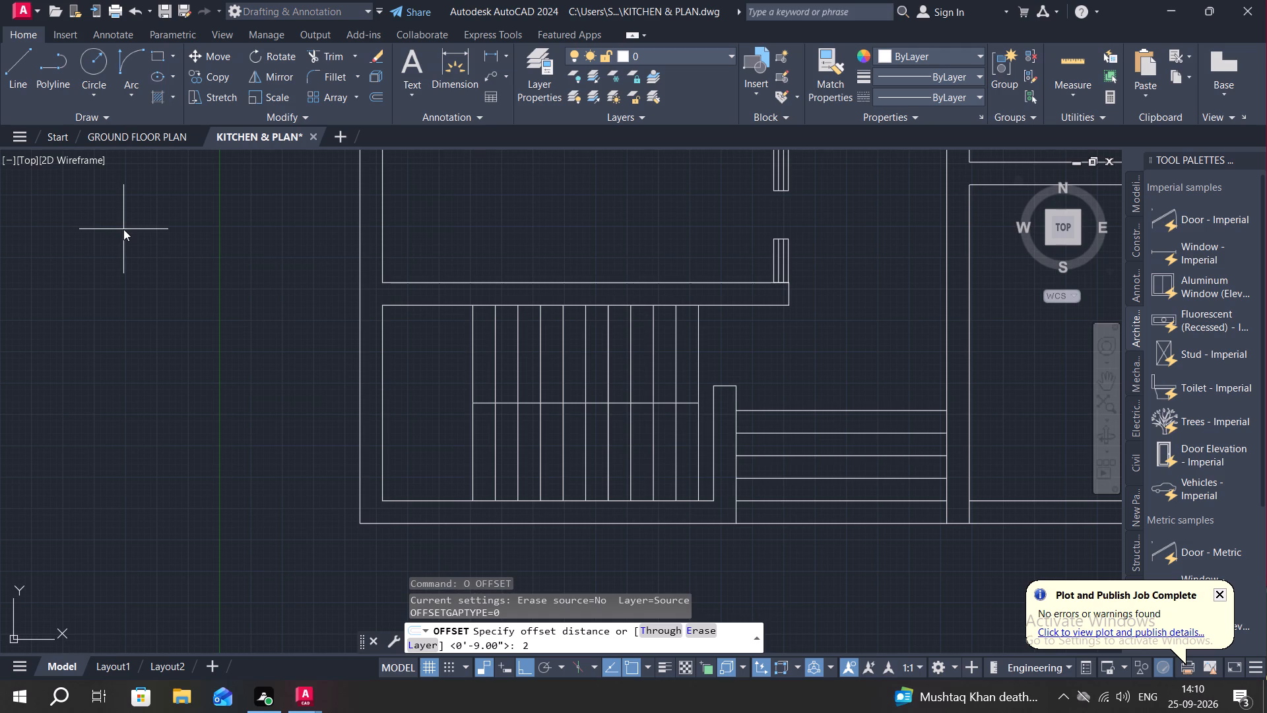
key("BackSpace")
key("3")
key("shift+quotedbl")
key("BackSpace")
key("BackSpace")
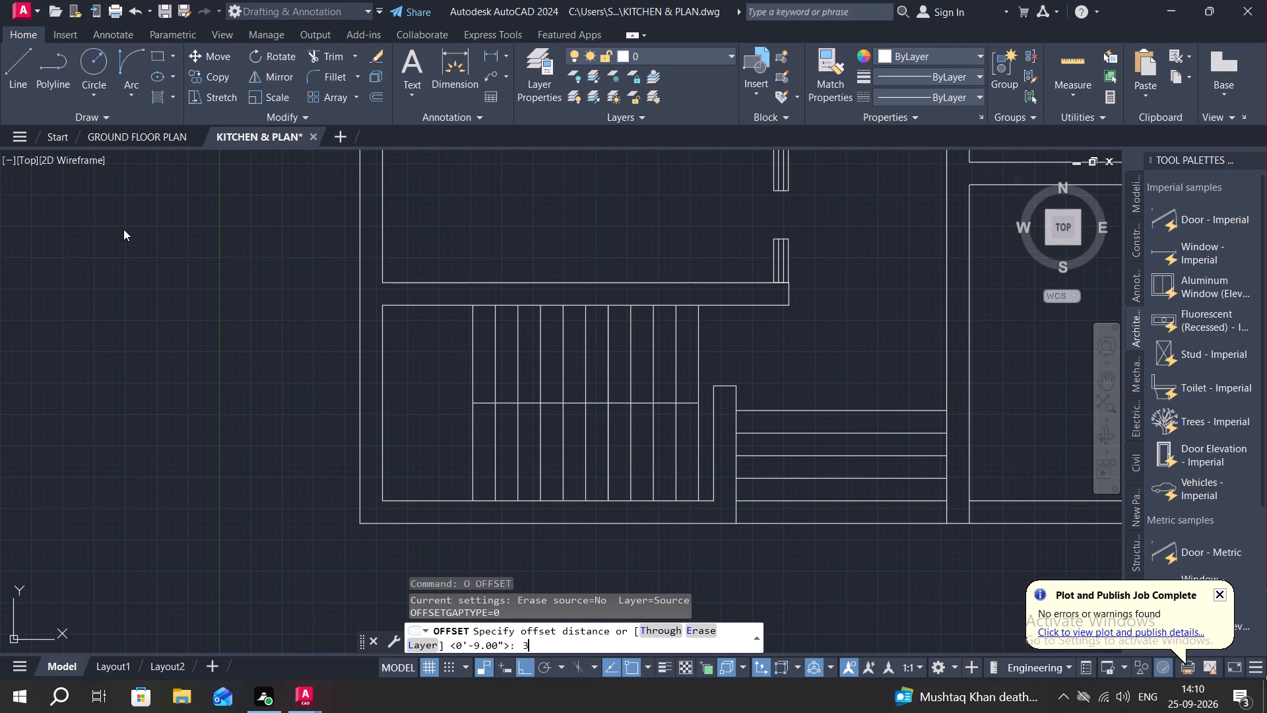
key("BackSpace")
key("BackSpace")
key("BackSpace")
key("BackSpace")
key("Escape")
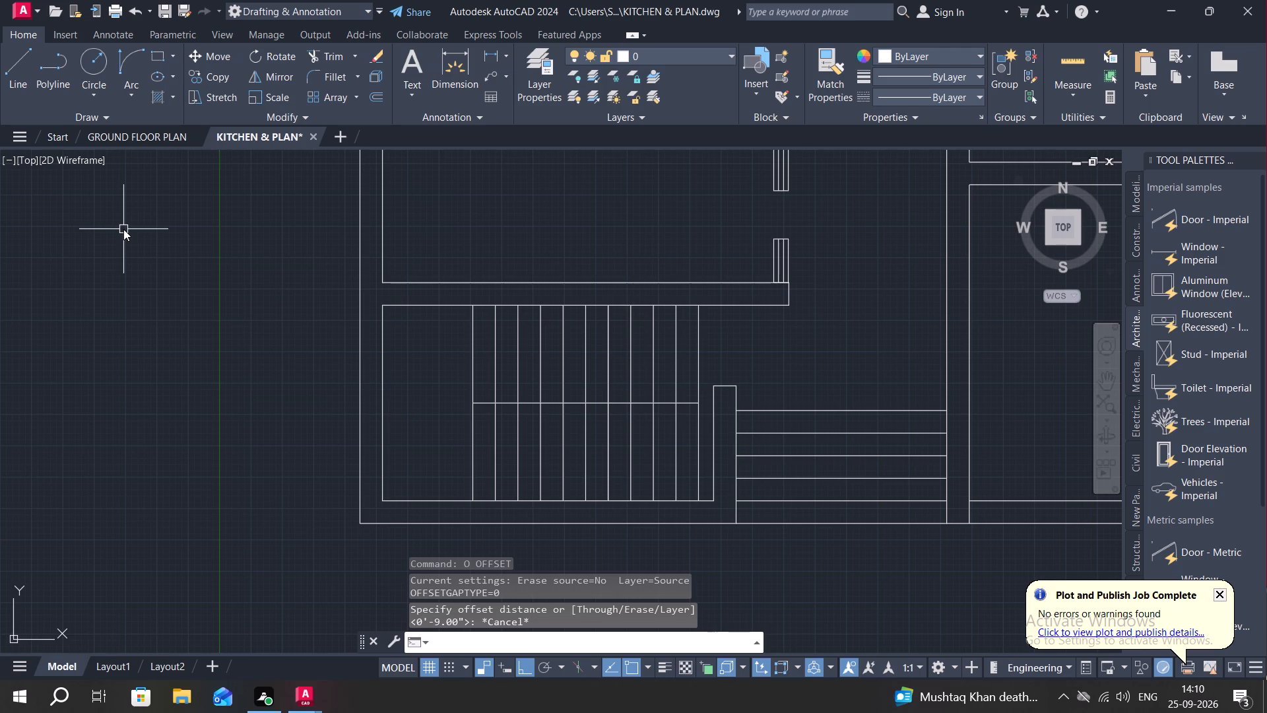
Offset the stair's middle line 3' downward, and the stair room's inner bottom and top wall lines 3' into the room.
type("O")
key("space")
type("3'")
key("Return")
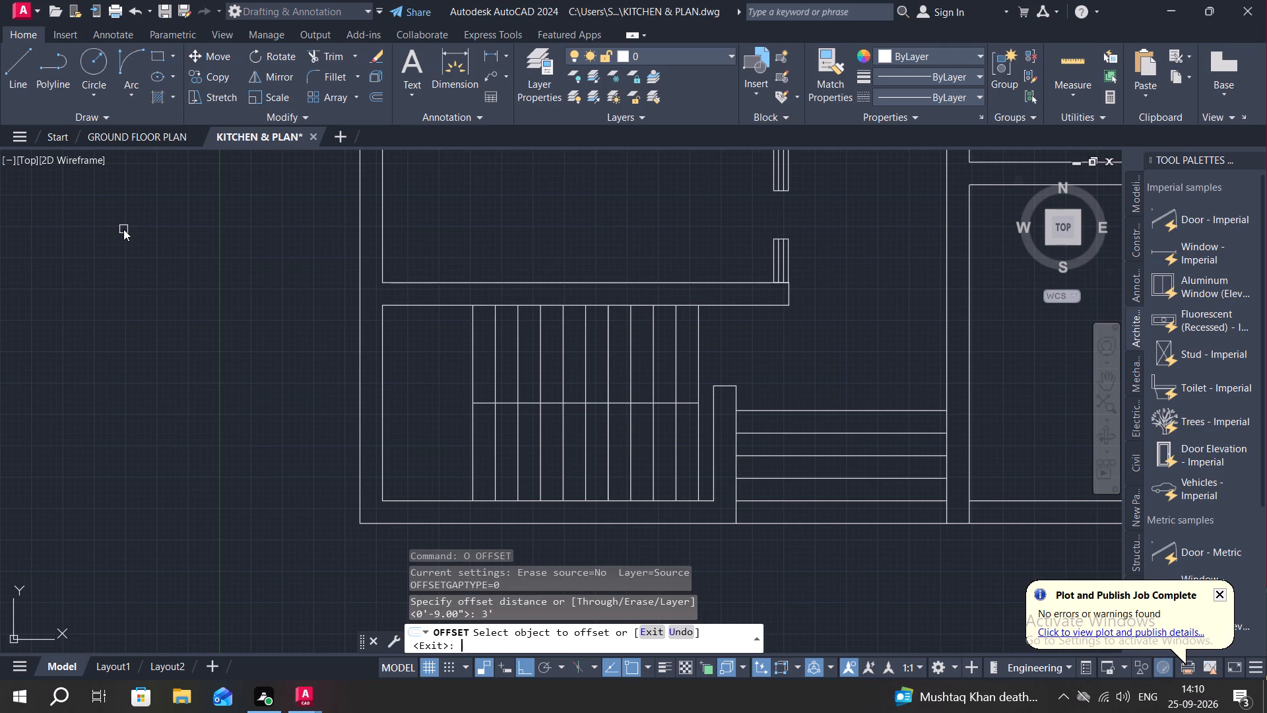
left_click(532, 405)
left_click(529, 446)
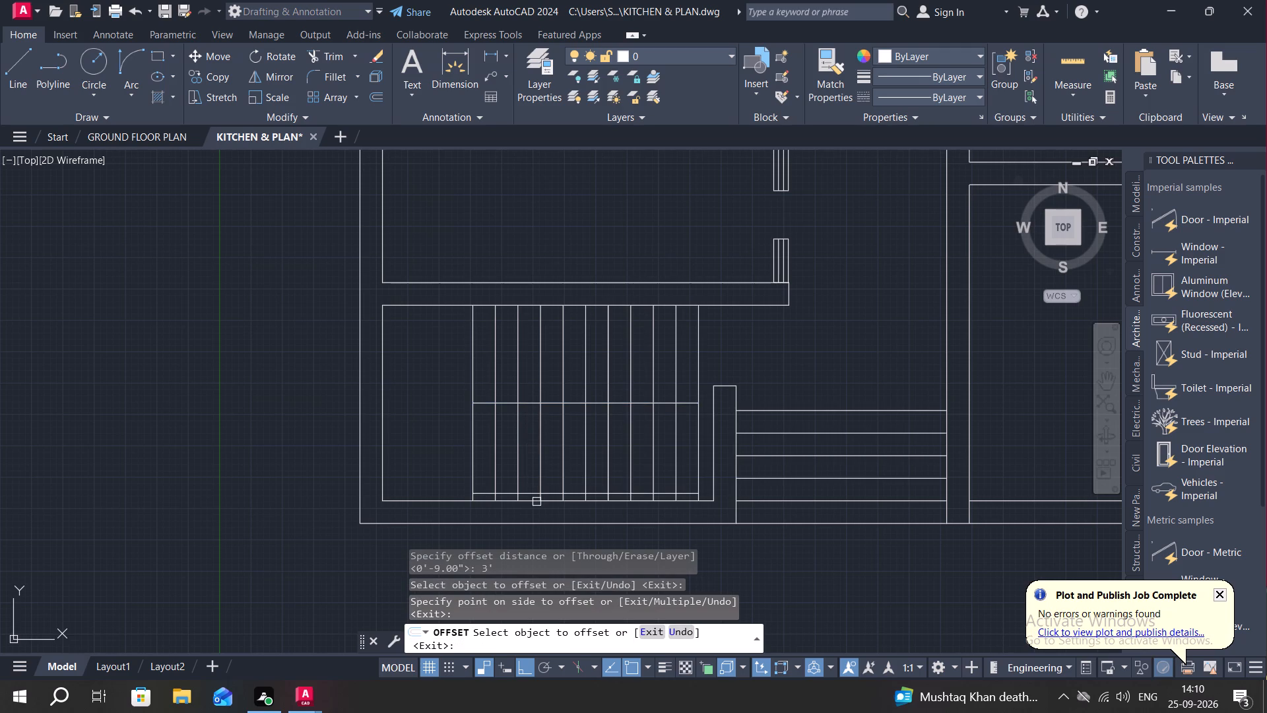
left_click(533, 499)
left_click(531, 446)
left_click(523, 306)
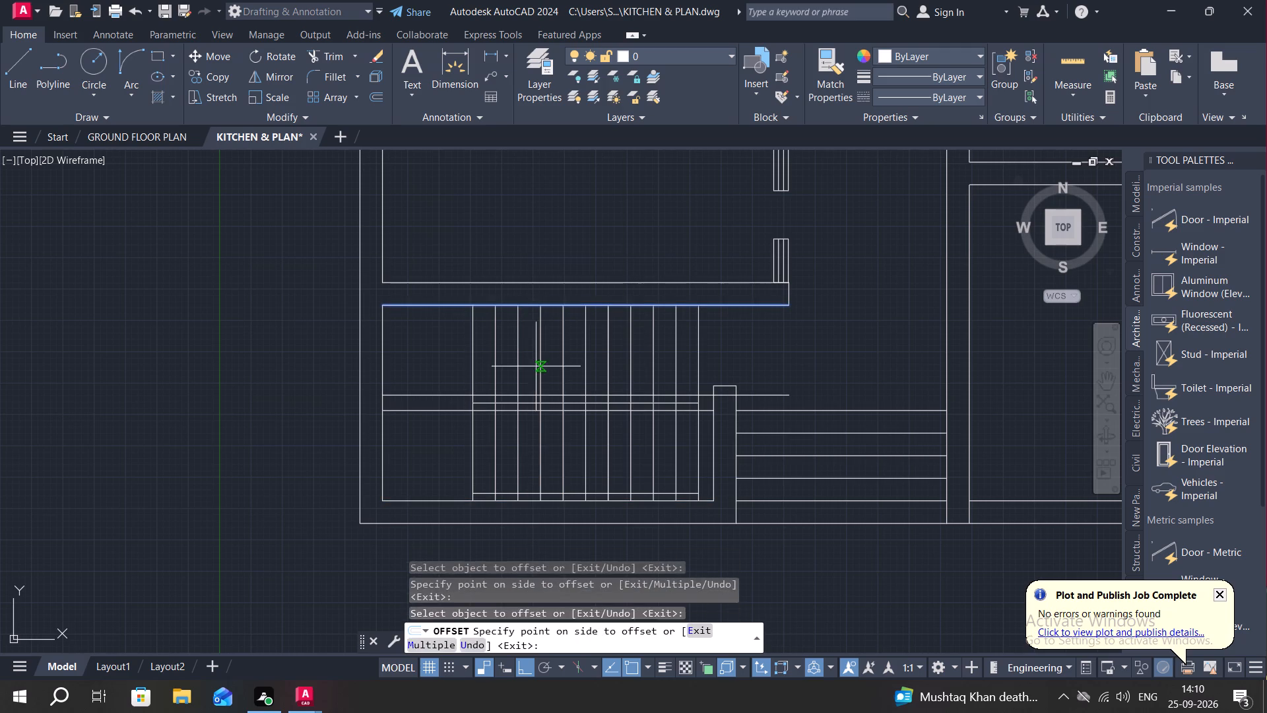
left_click(543, 378)
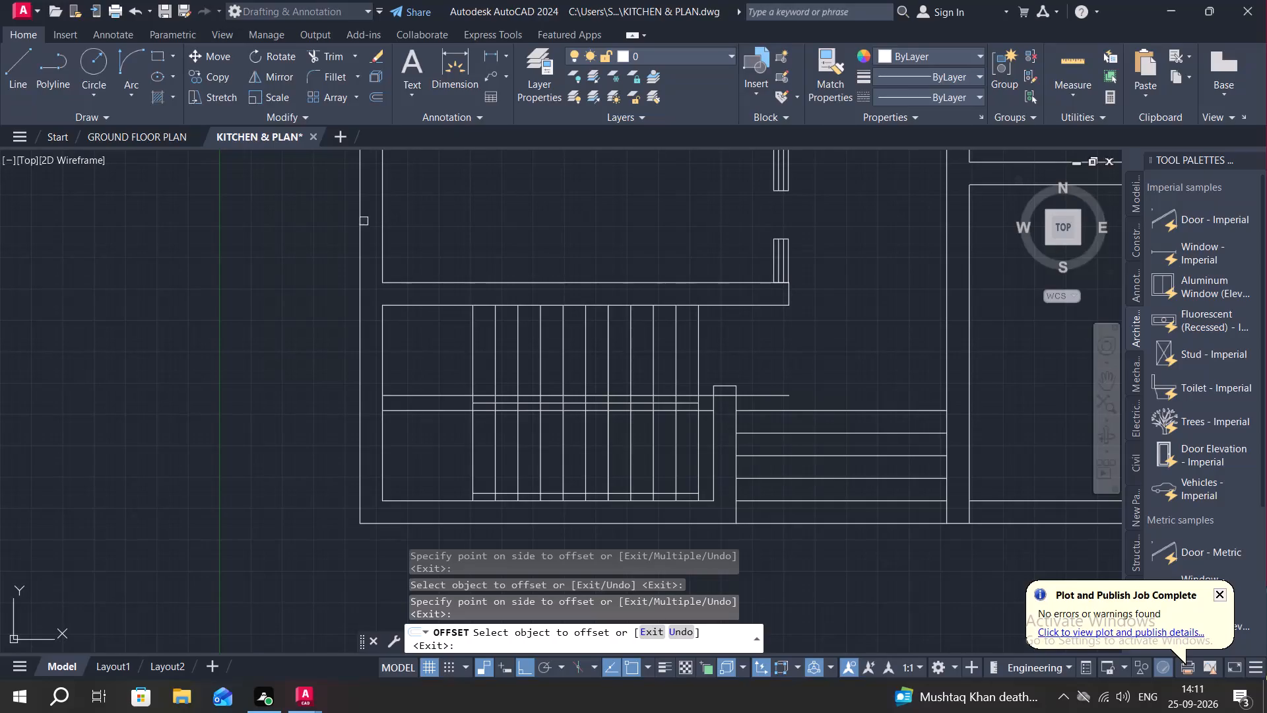
Trim away every segment of the original middle line between the stair treads.
left_click(321, 53)
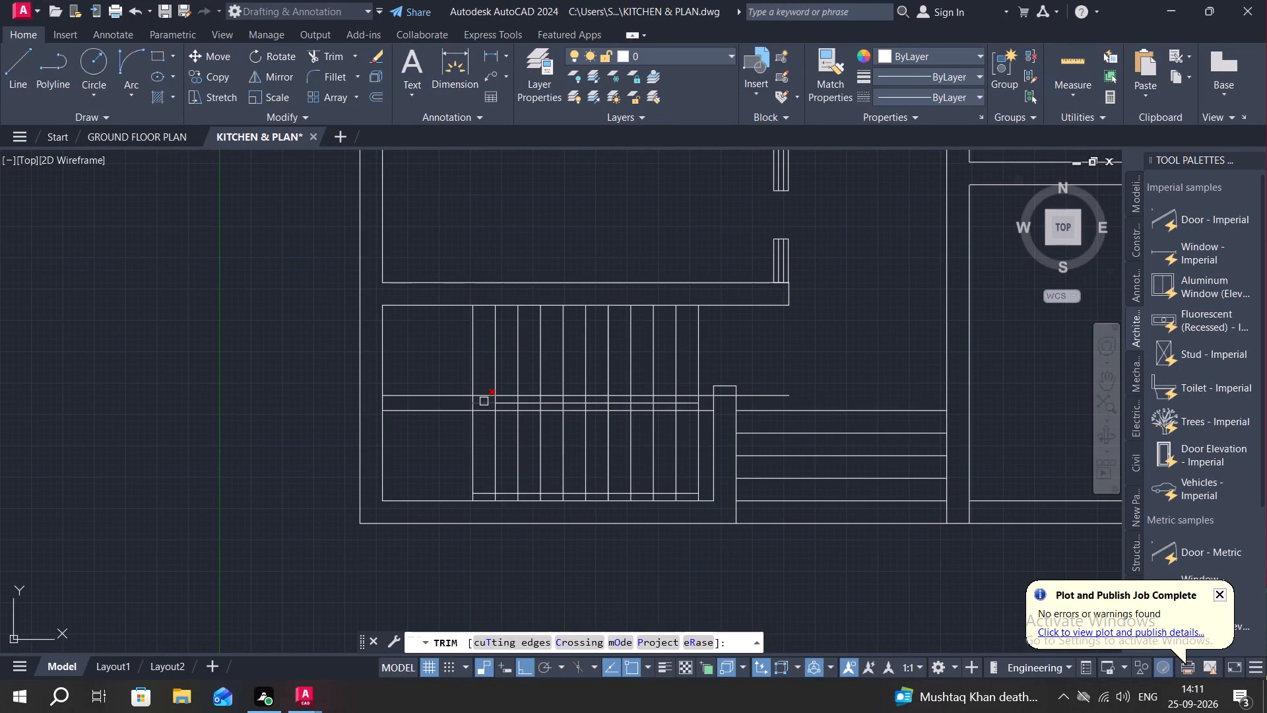
left_click(484, 401)
left_click(504, 400)
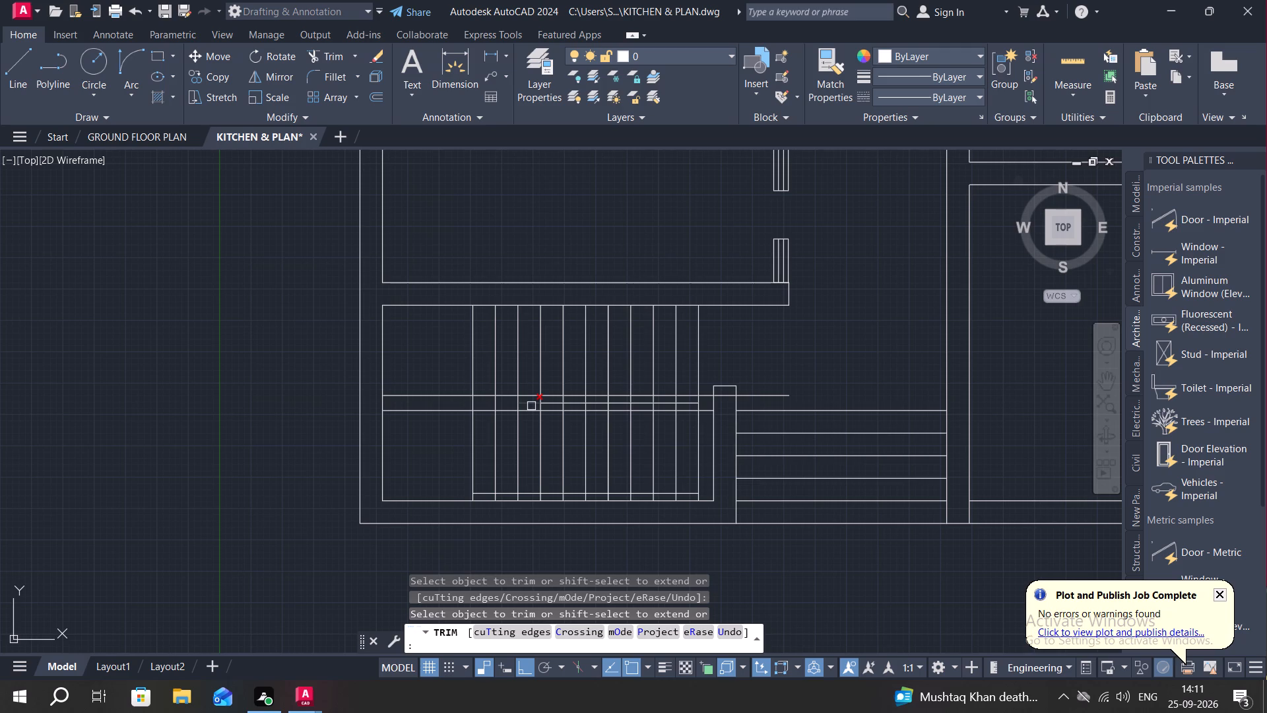
left_click(531, 406)
left_click(550, 405)
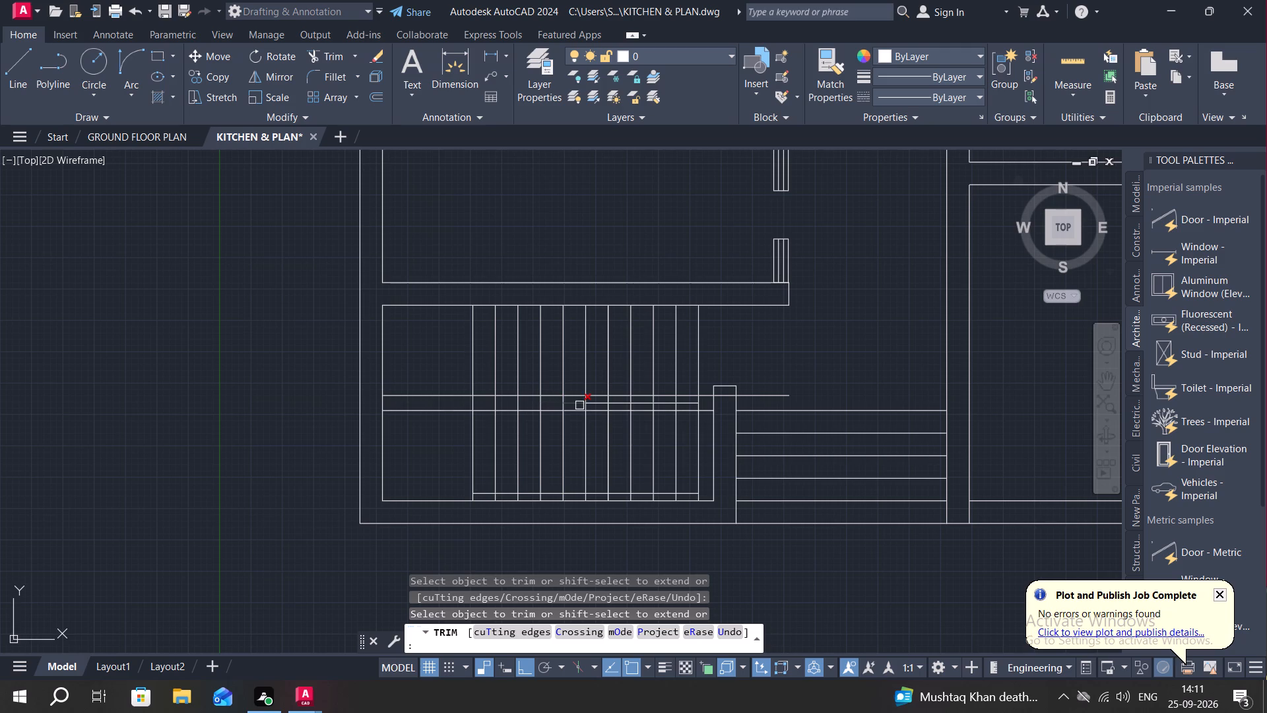
left_click(579, 405)
left_click(599, 405)
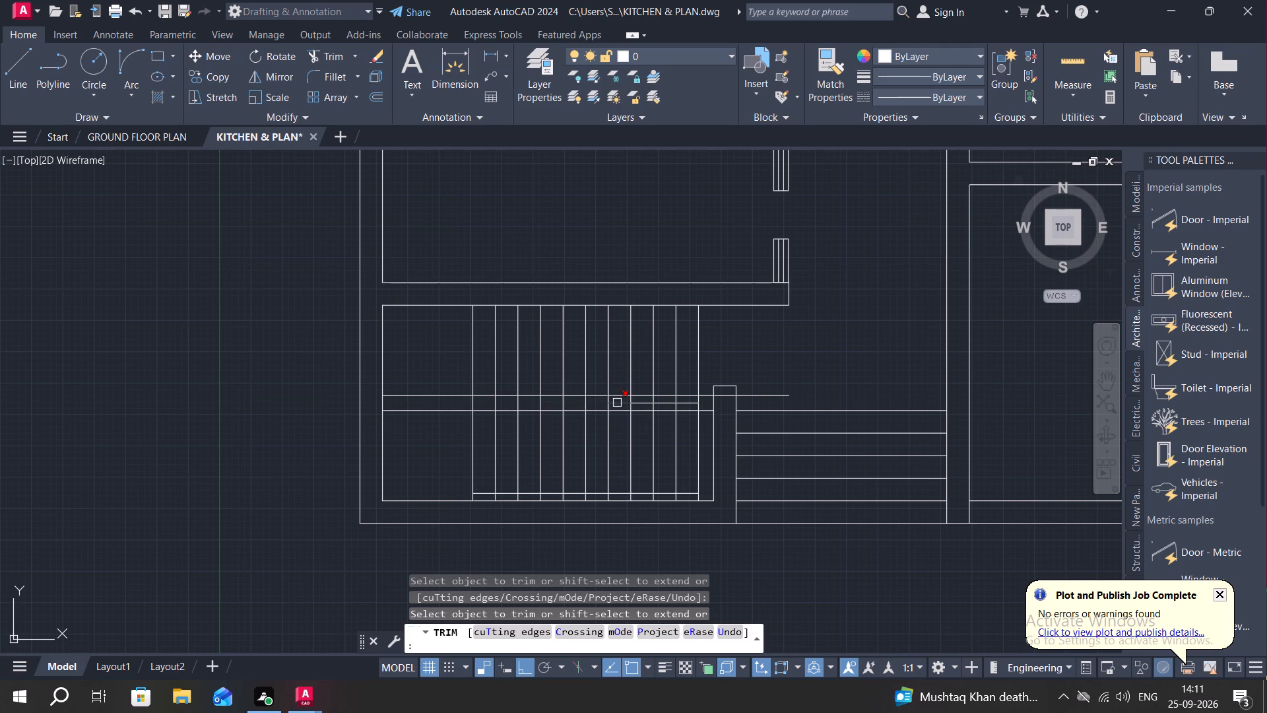
left_click(617, 403)
left_click(637, 404)
left_click(663, 406)
left_click(684, 403)
Trim away every segment of the offset line just above the stair room's bottom wall.
left_click(686, 497)
left_click(665, 495)
left_click(635, 494)
left_click(614, 495)
left_click(596, 494)
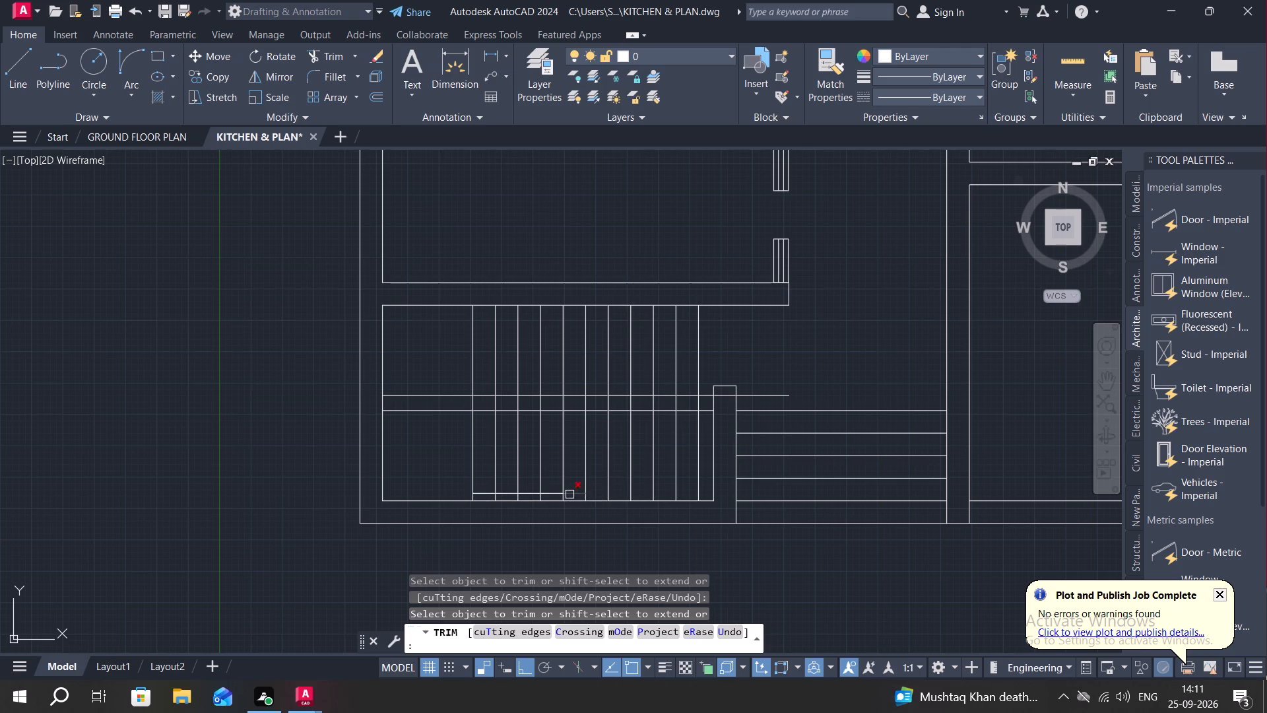
left_click(570, 494)
left_click(552, 495)
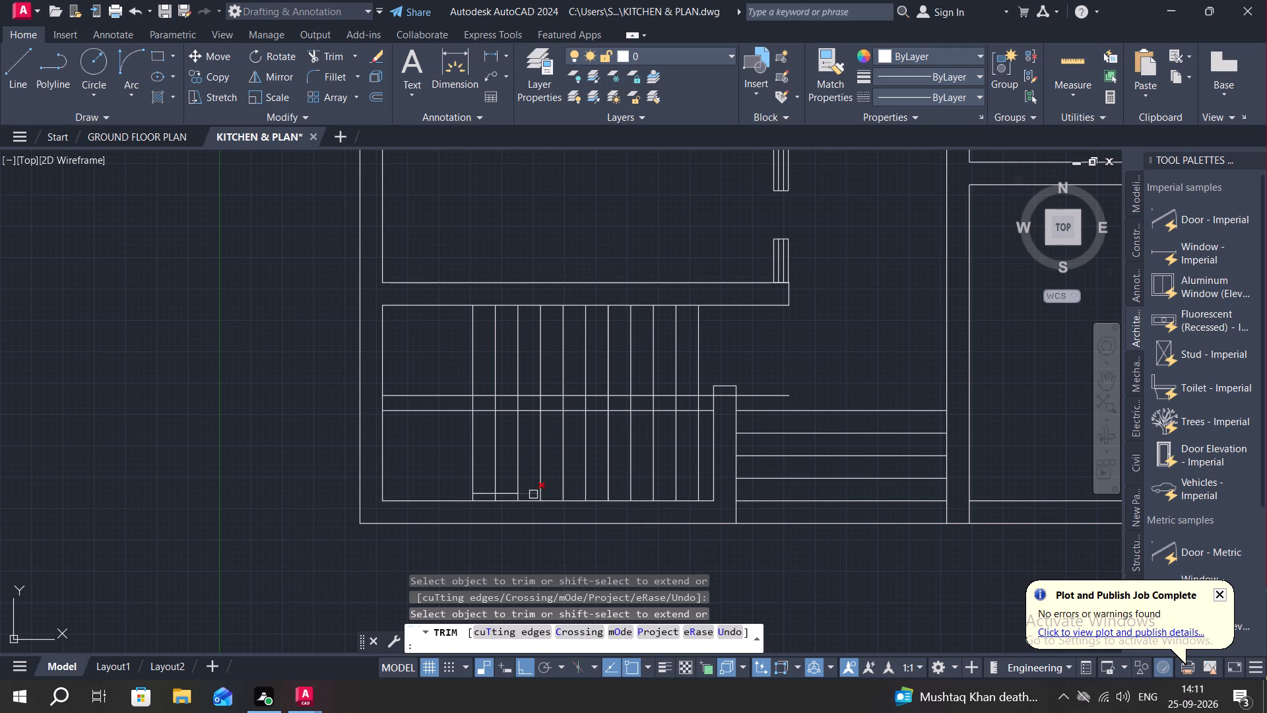
left_click(533, 494)
left_click(506, 492)
left_click(479, 496)
Trim the two central stair lines back to the first and last tread lines at both ends.
left_click(762, 394)
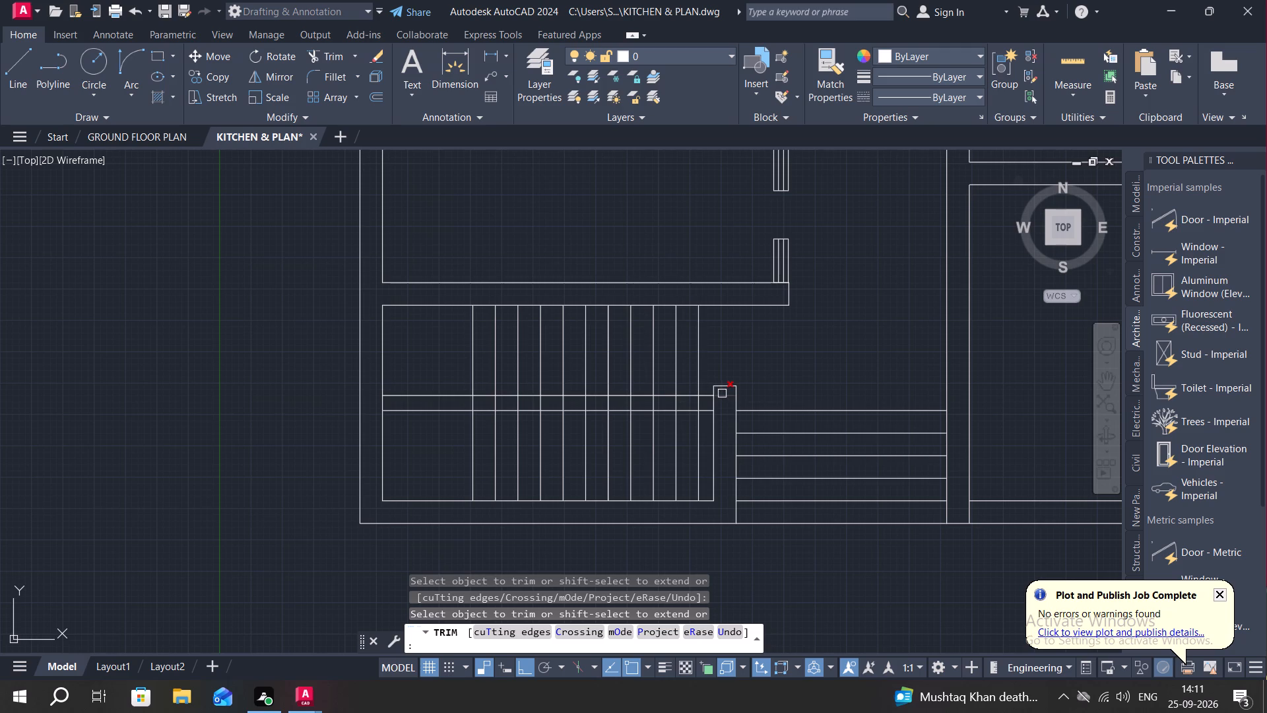
left_click(722, 393)
left_click(706, 413)
left_click(707, 395)
left_click(434, 378)
left_click_drag(447, 401, 448, 424)
left_click(441, 412)
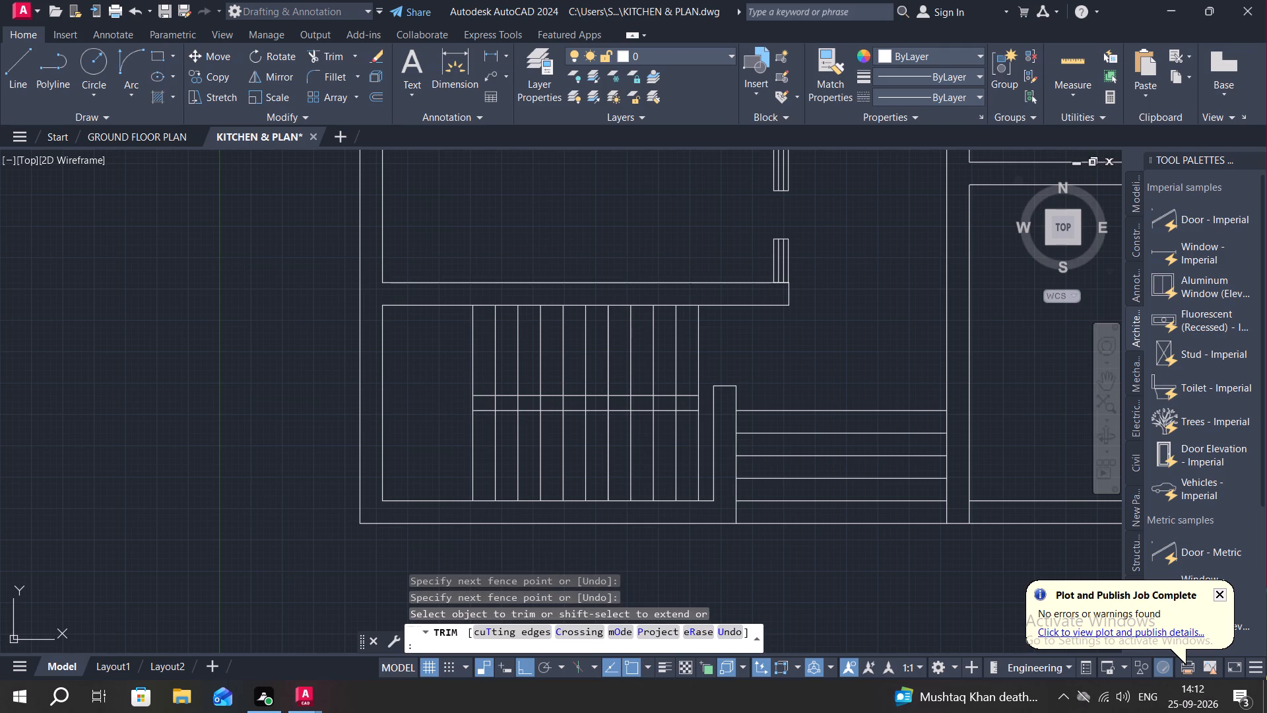
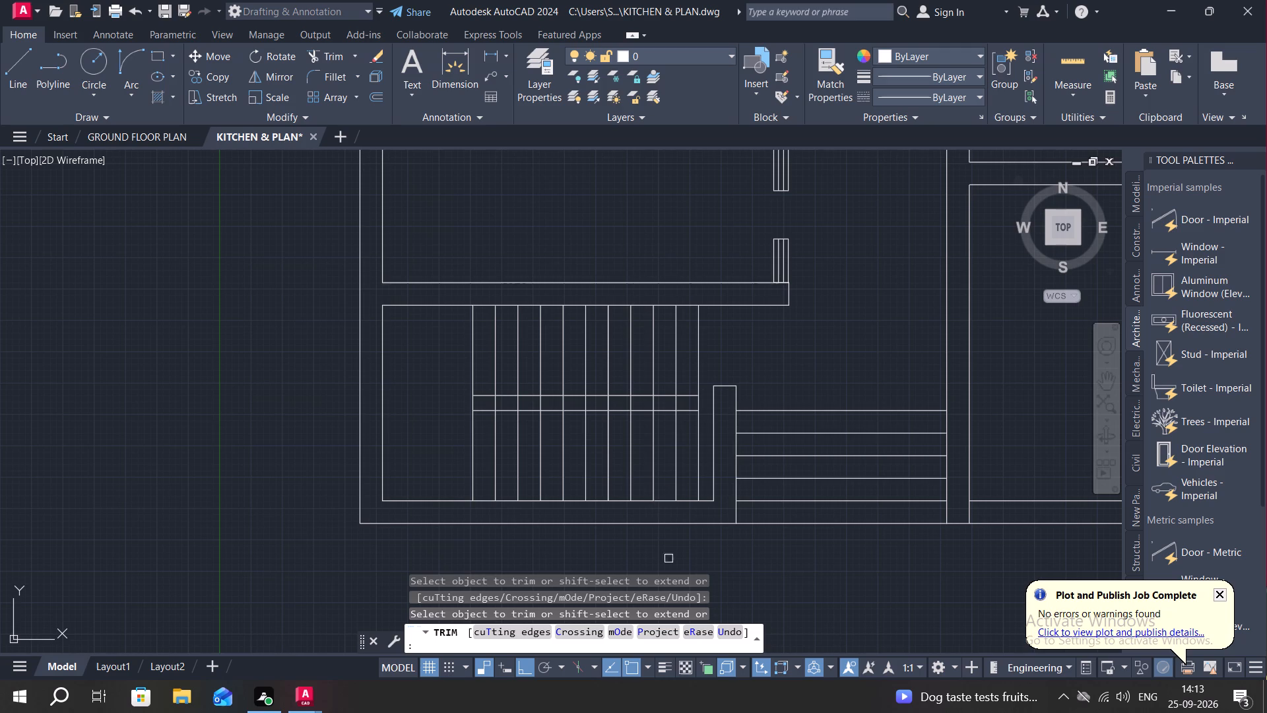
End the Trim operation on the central stair lines.
key("Escape")
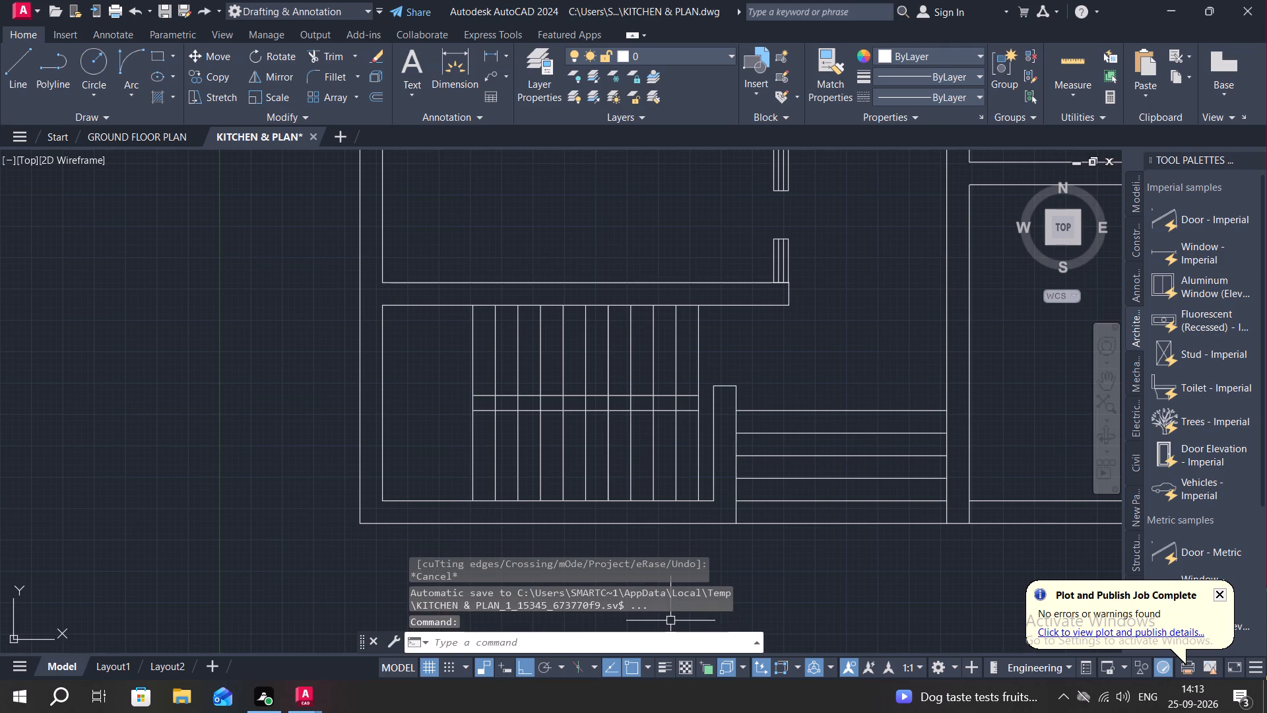
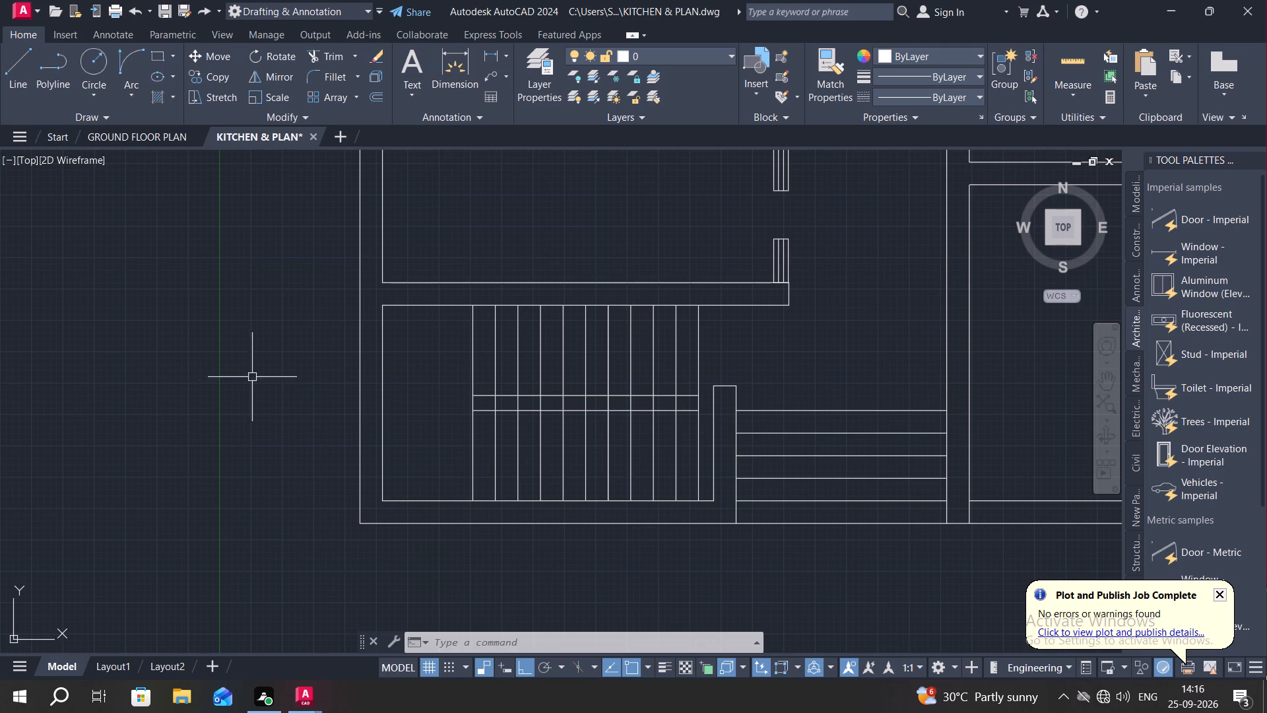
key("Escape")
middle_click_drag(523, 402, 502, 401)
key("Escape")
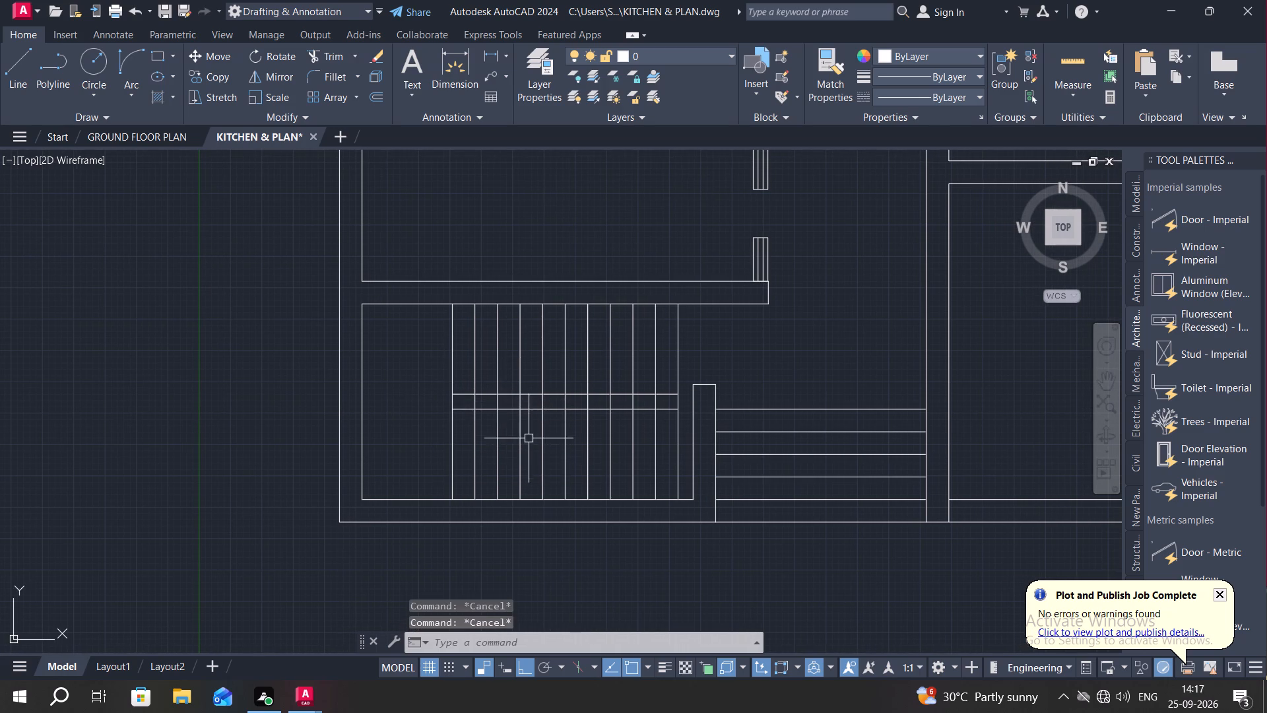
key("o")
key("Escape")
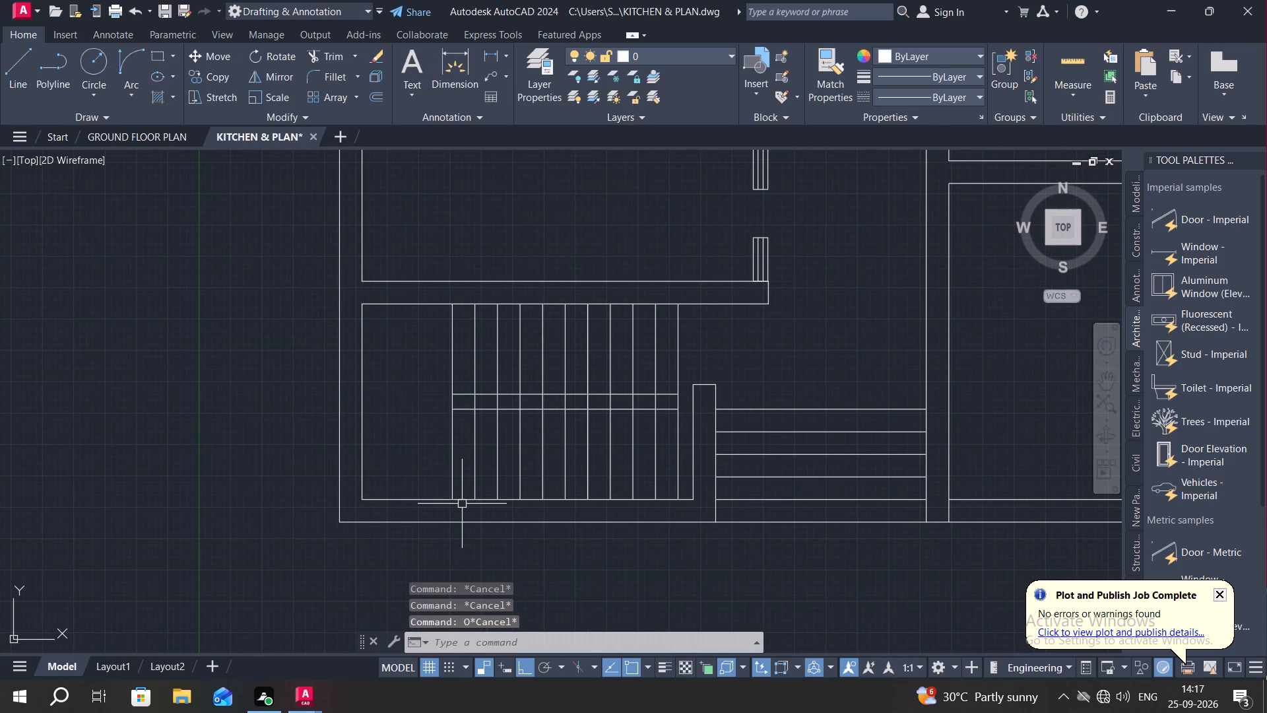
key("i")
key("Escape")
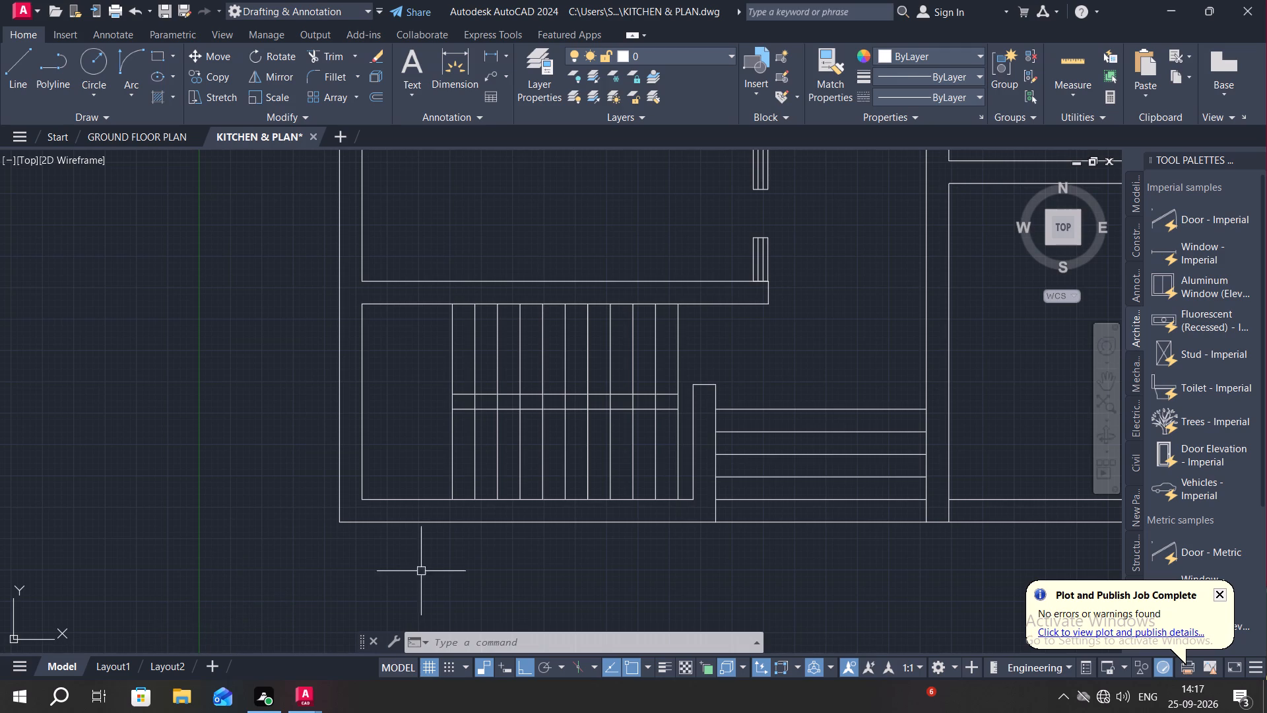
Offset the stair-side edge of the short entrance wall by 3' into the staircase.
middle_click_drag(523, 376, 417, 445)
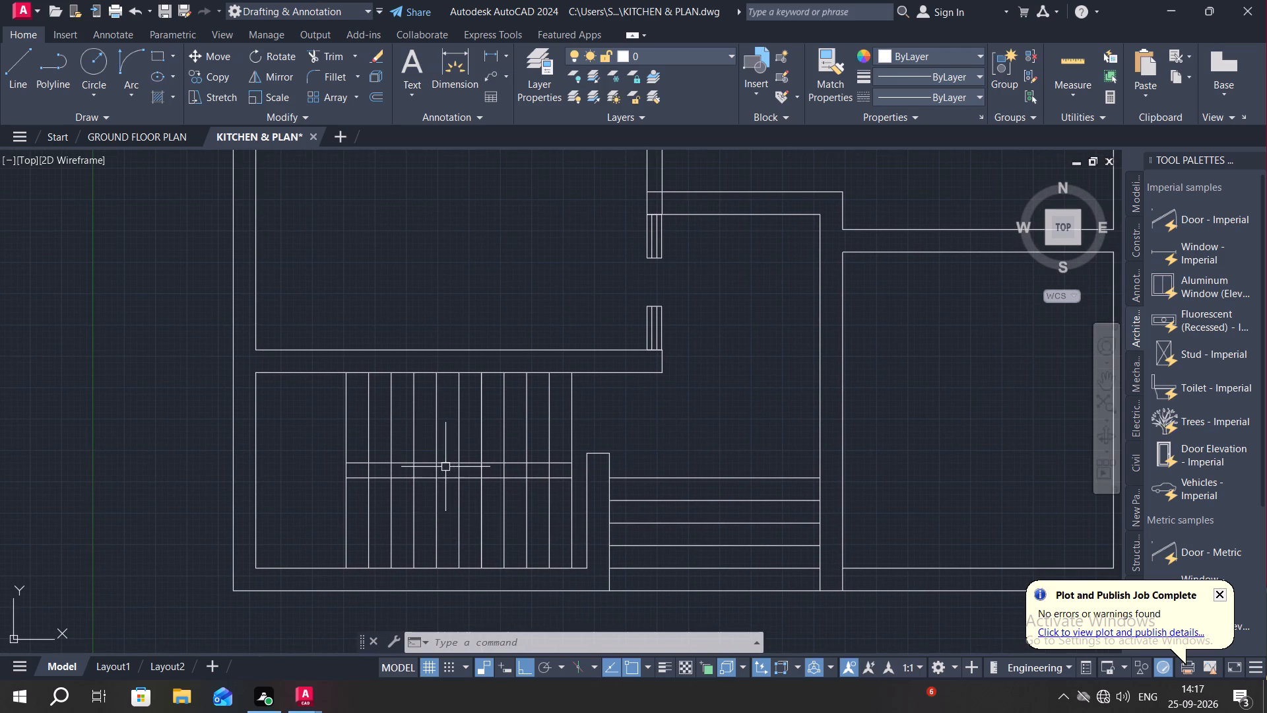
scroll(570, 452, "up", 1)
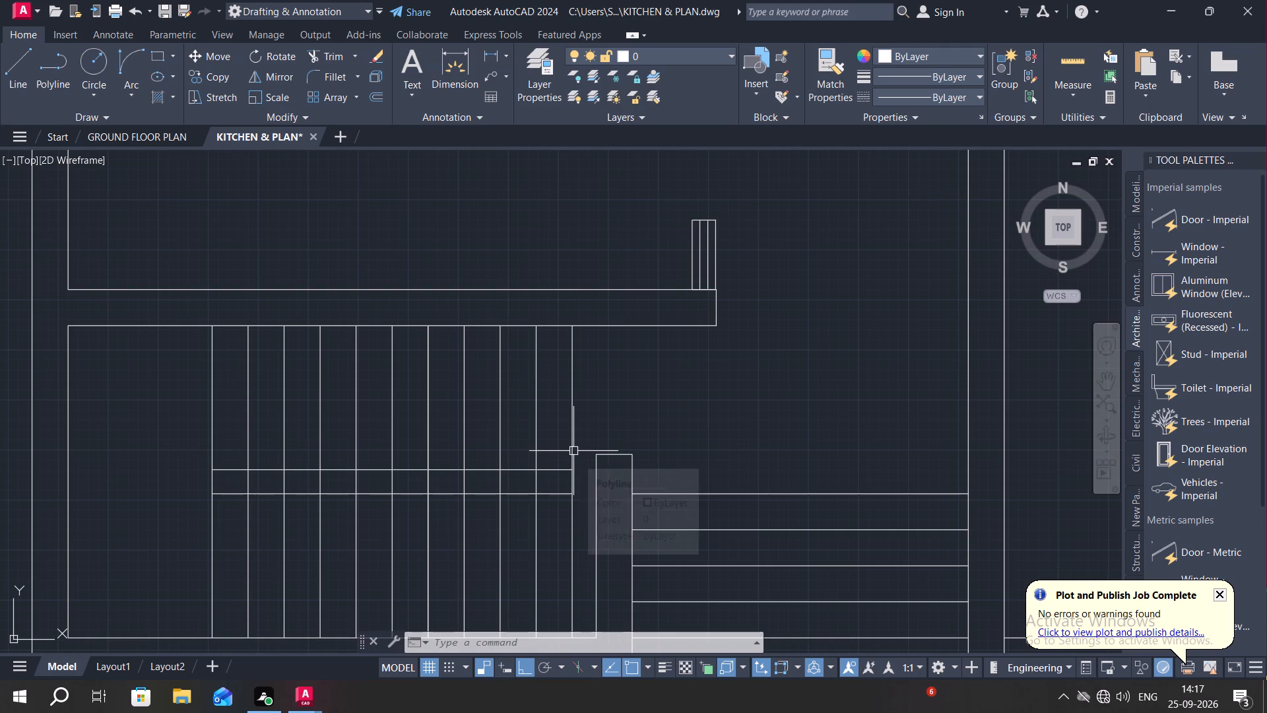
key("Escape")
type("O")
key("space")
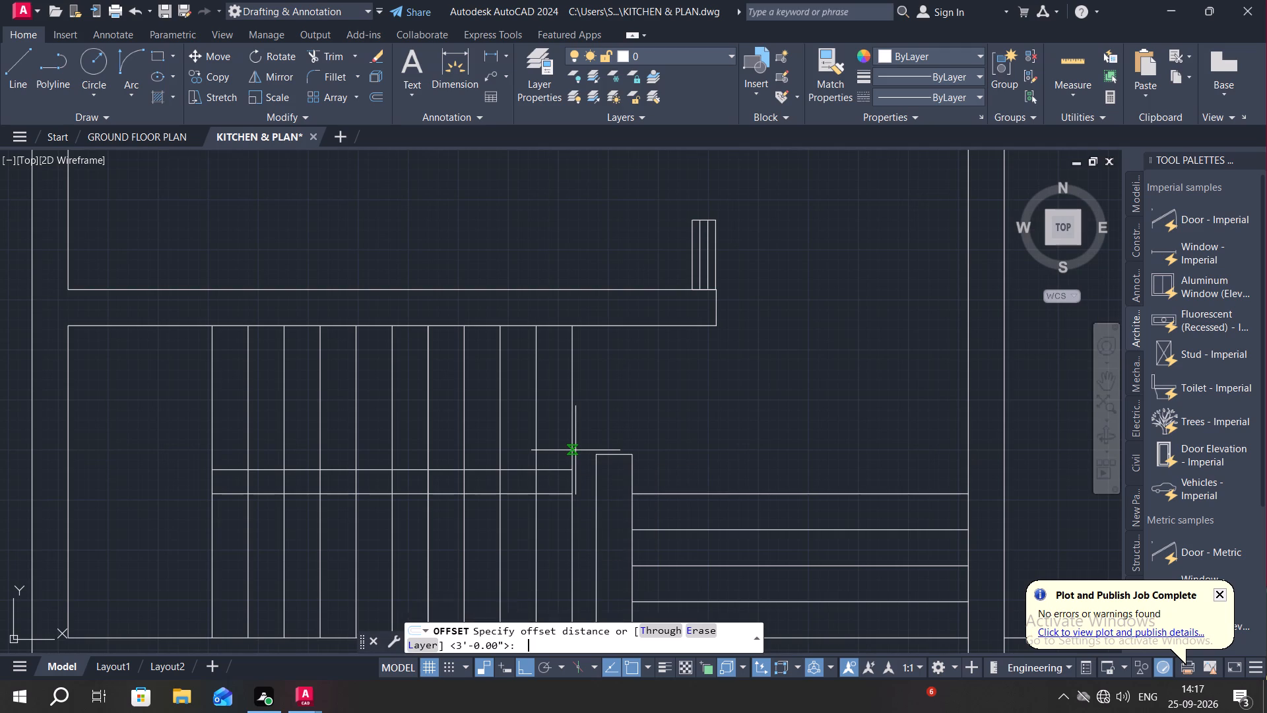
key("space")
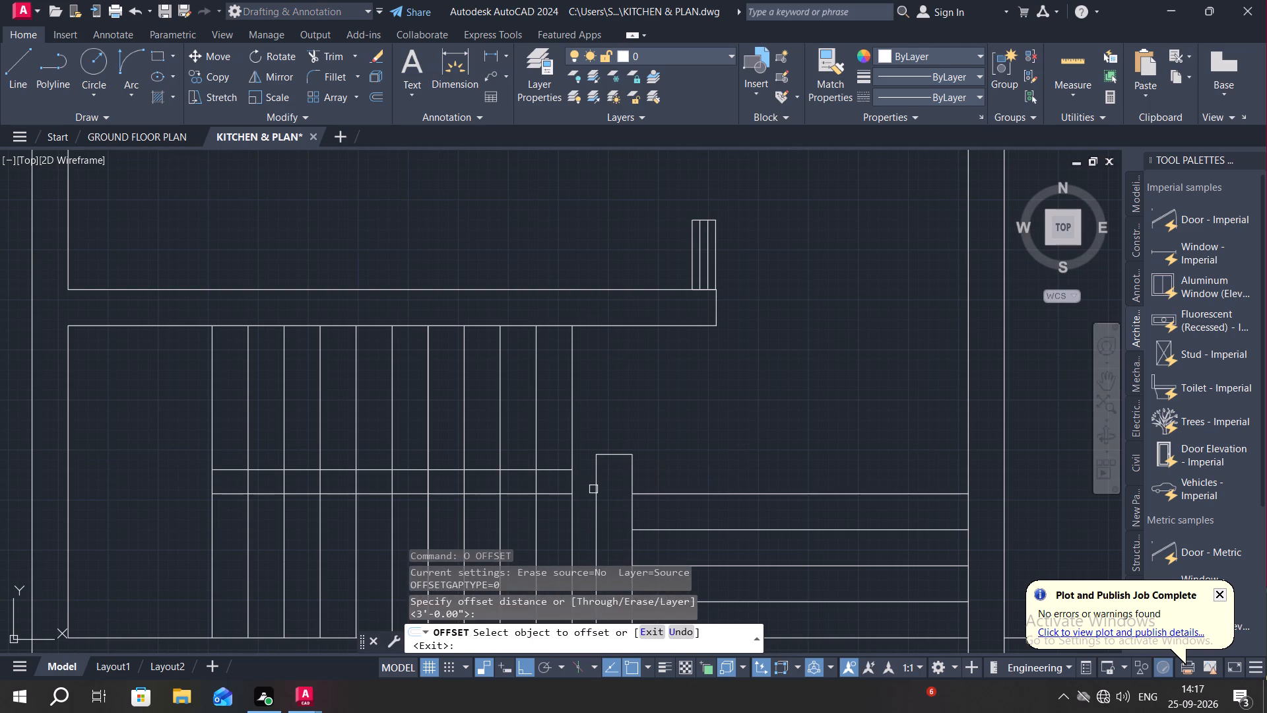
left_click(593, 489)
left_click(471, 489)
key("Escape")
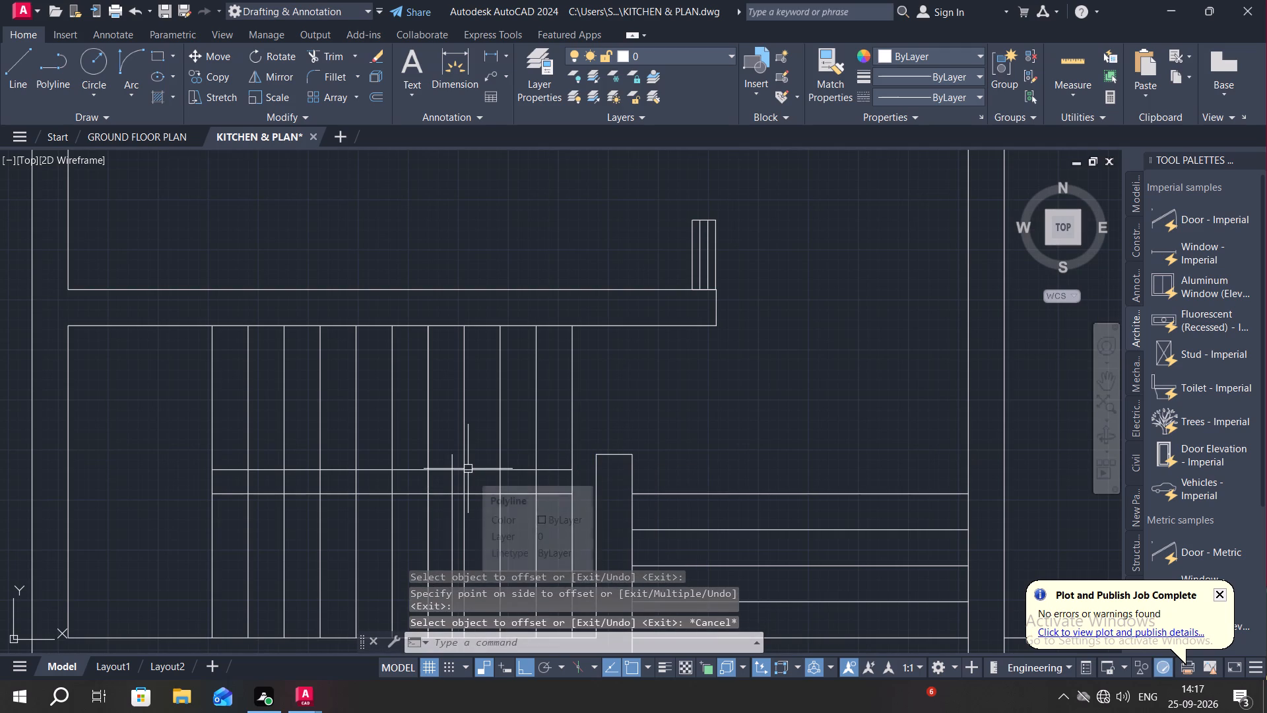
Trim away the four upper-flight treads nearest the entrance, the adjoining fifth tread, the 3' offset line and the central line pieces between them.
type("TR")
key("space")
left_click_drag(453, 448, 575, 446)
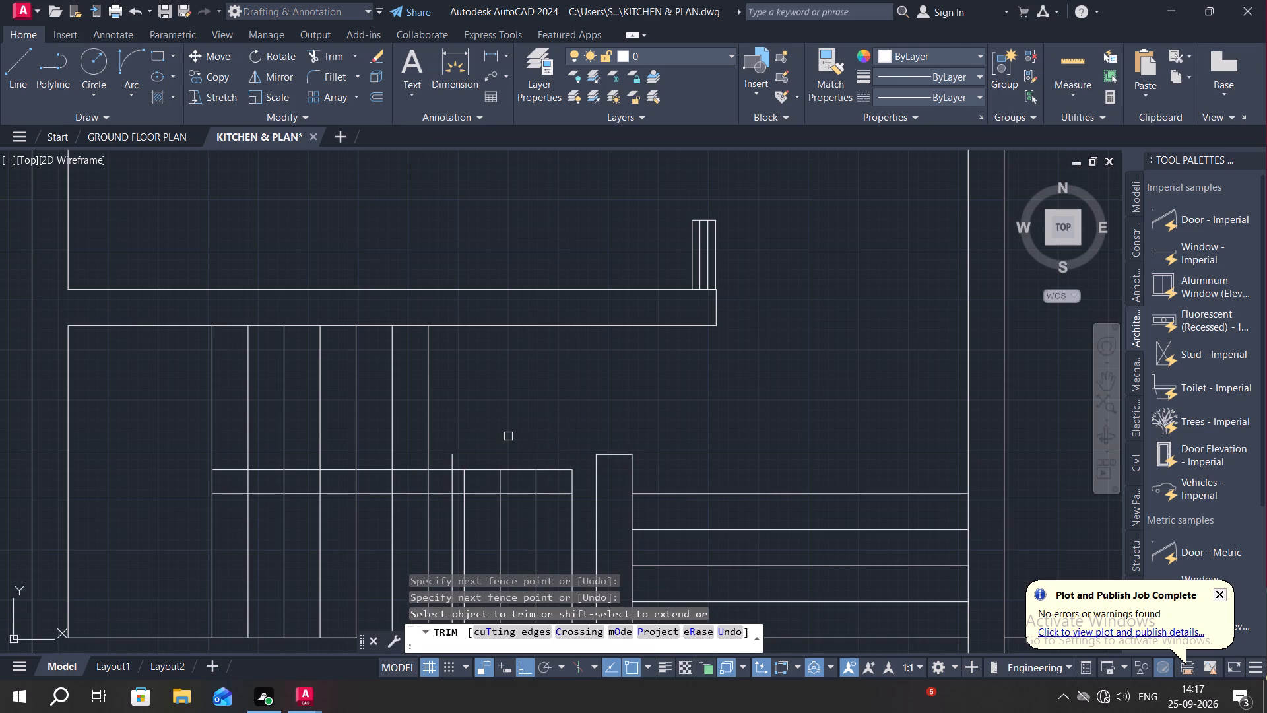
middle_click_drag(507, 436, 509, 341)
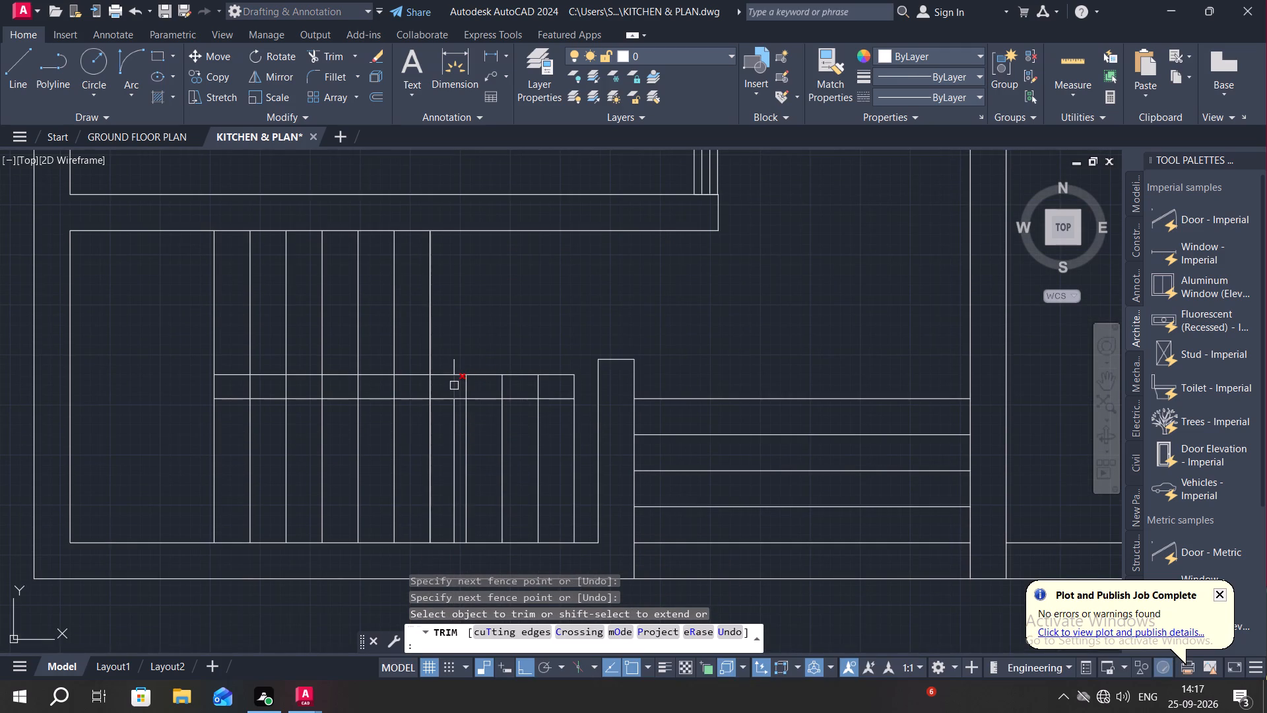
left_click_drag(453, 386, 492, 383)
left_click(451, 346)
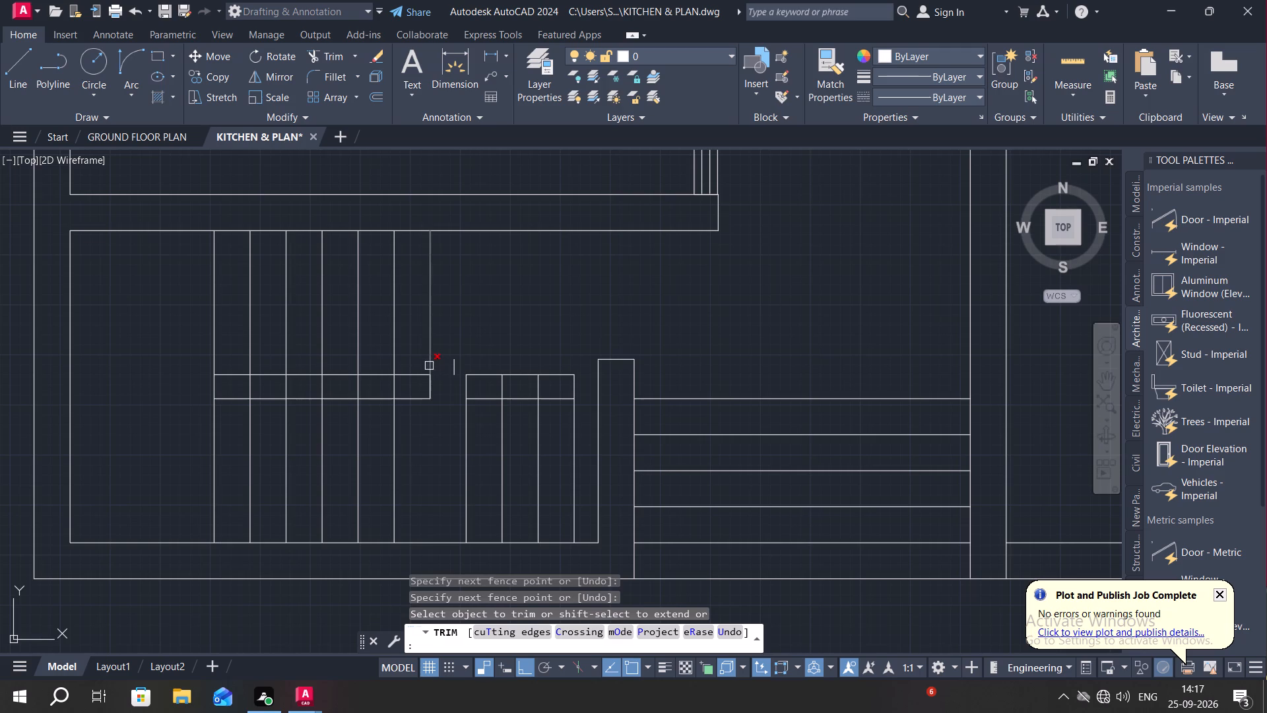
left_click(426, 363)
left_click(432, 388)
left_click(421, 374)
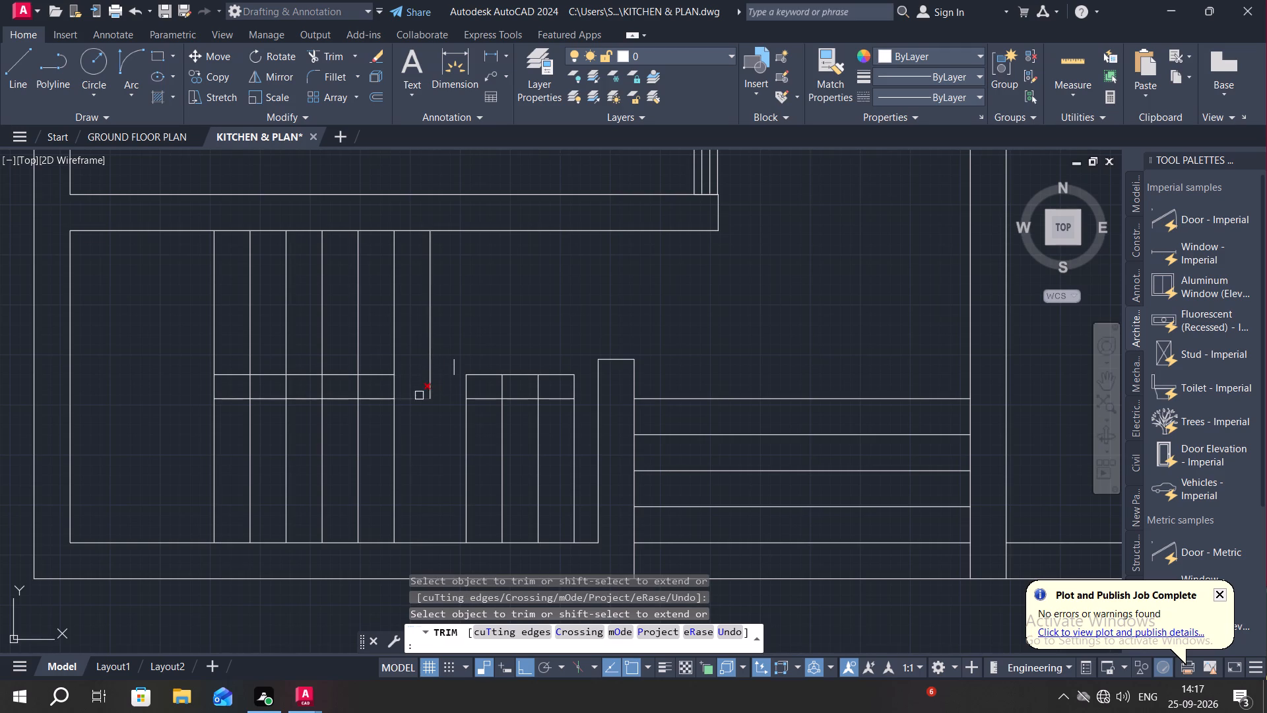
left_click(419, 395)
left_click(426, 372)
left_click(453, 364)
Trim away the leftover lower-flight treads and central line pieces beside the short entrance wall.
left_click_drag(436, 425, 559, 420)
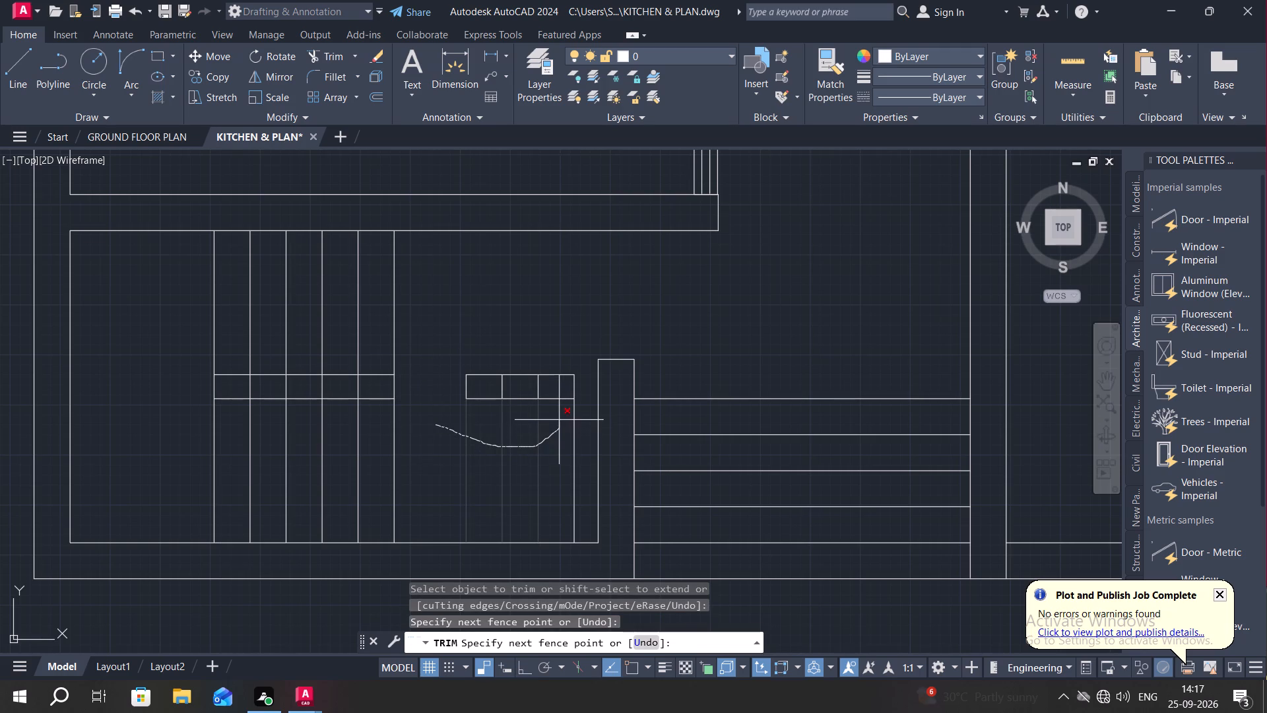
left_click_drag(559, 420, 593, 429)
left_click_drag(469, 335, 474, 373)
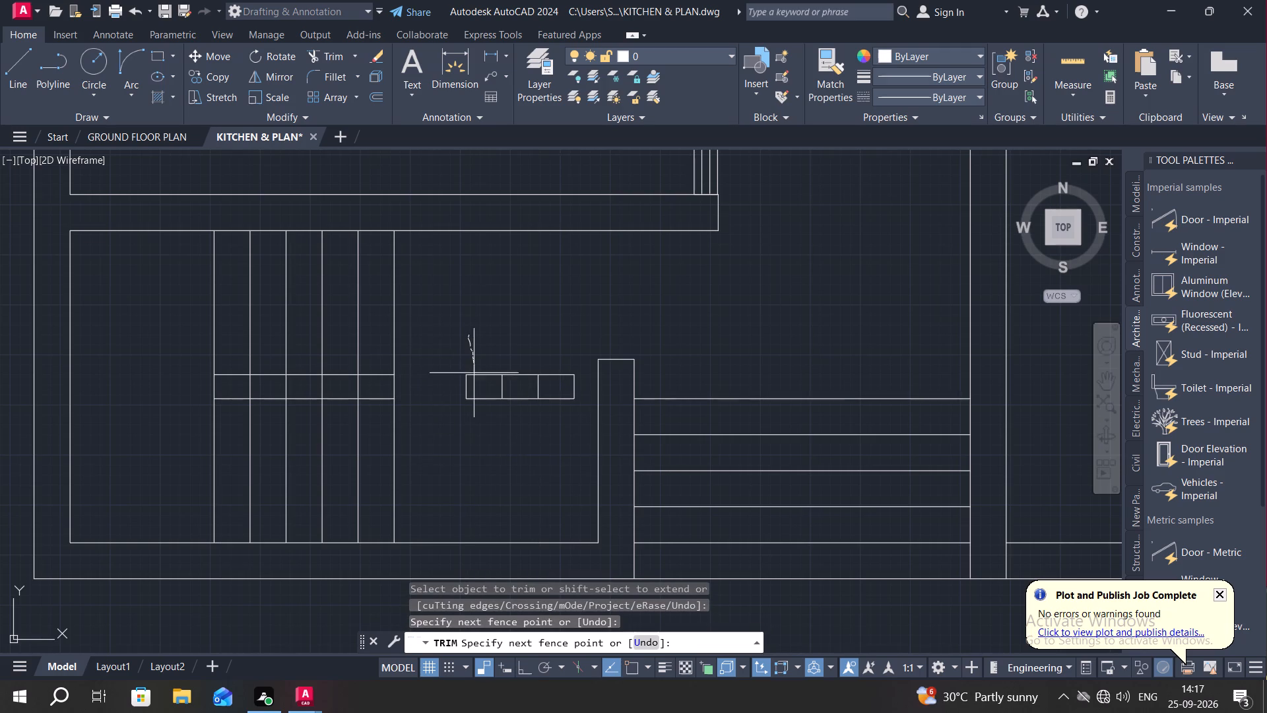
left_click_drag(474, 373, 545, 407)
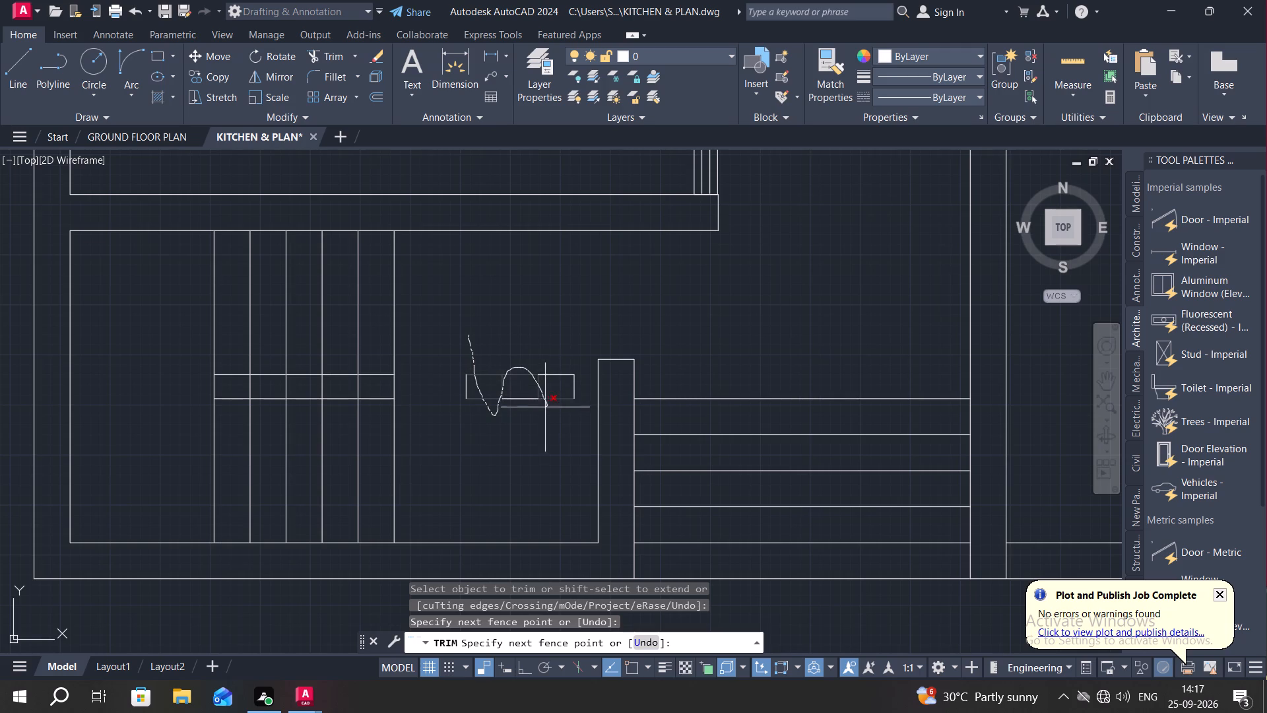
left_click_drag(545, 407, 569, 384)
left_click_drag(569, 384, 472, 382)
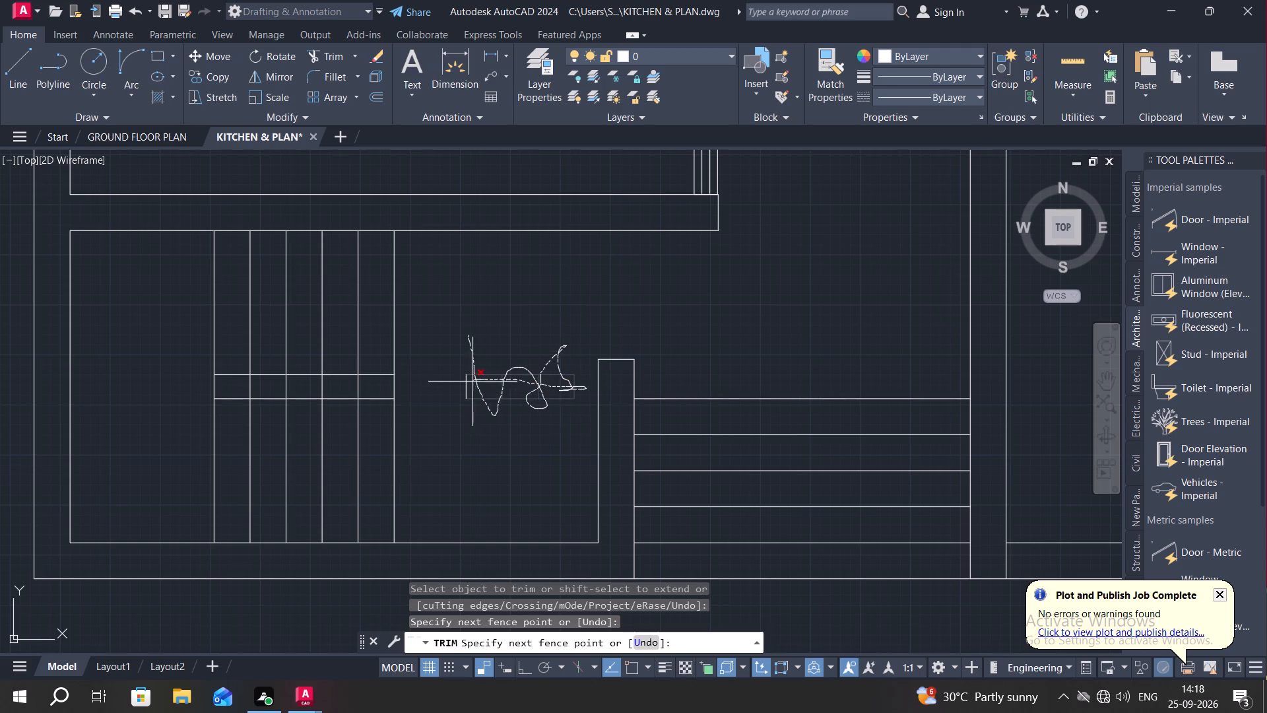
left_click_drag(472, 382, 457, 390)
key("Escape")
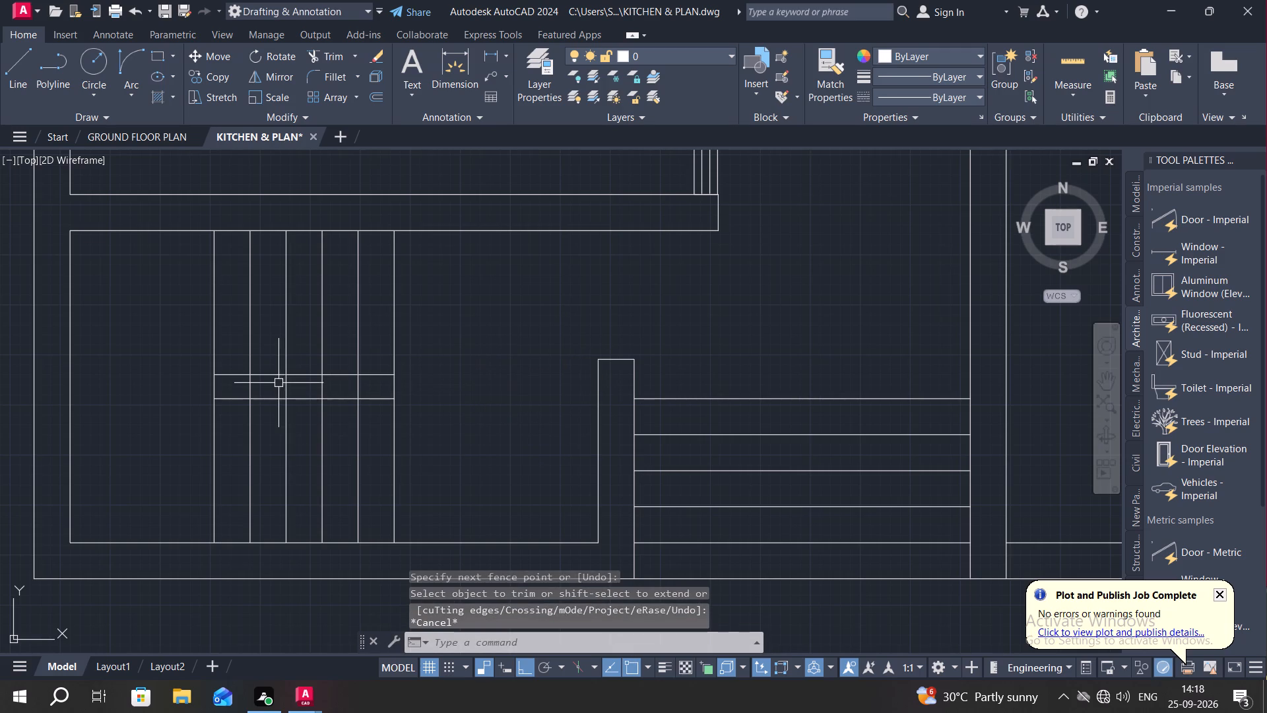
Delete the two parallel horizontal lines separating the stair flights.
left_click(284, 376)
key("Escape")
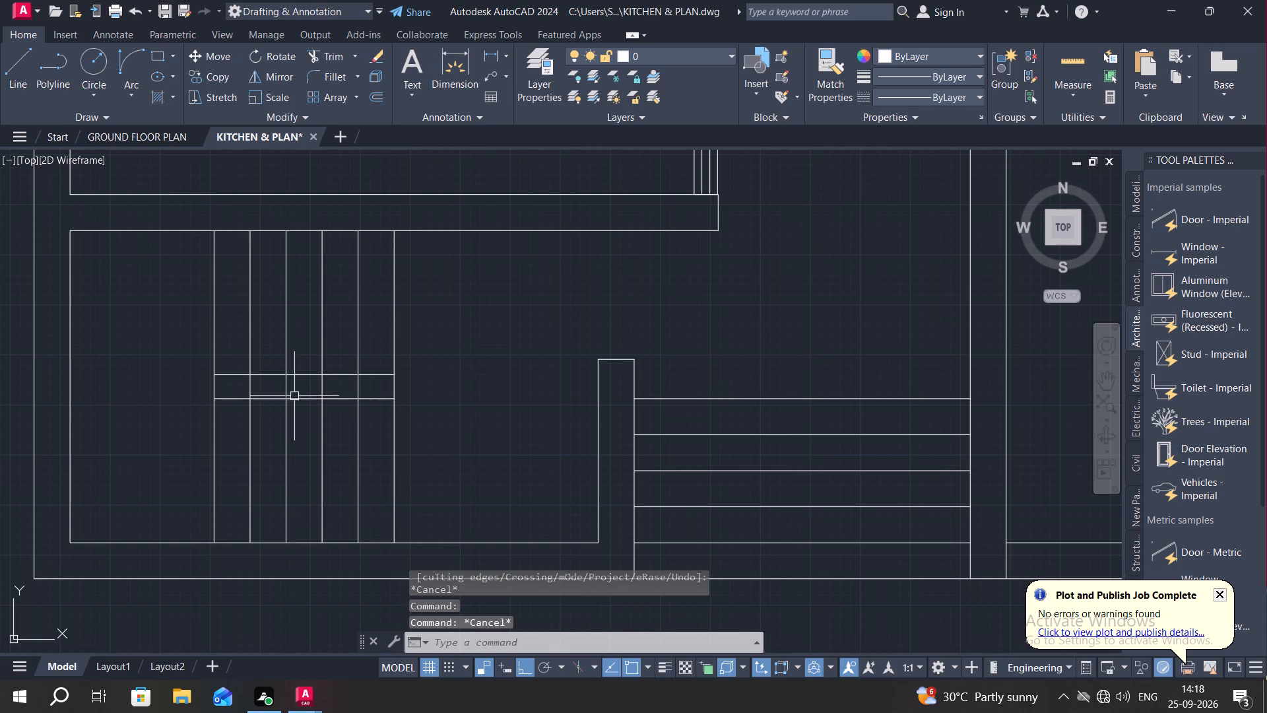
left_click(299, 400)
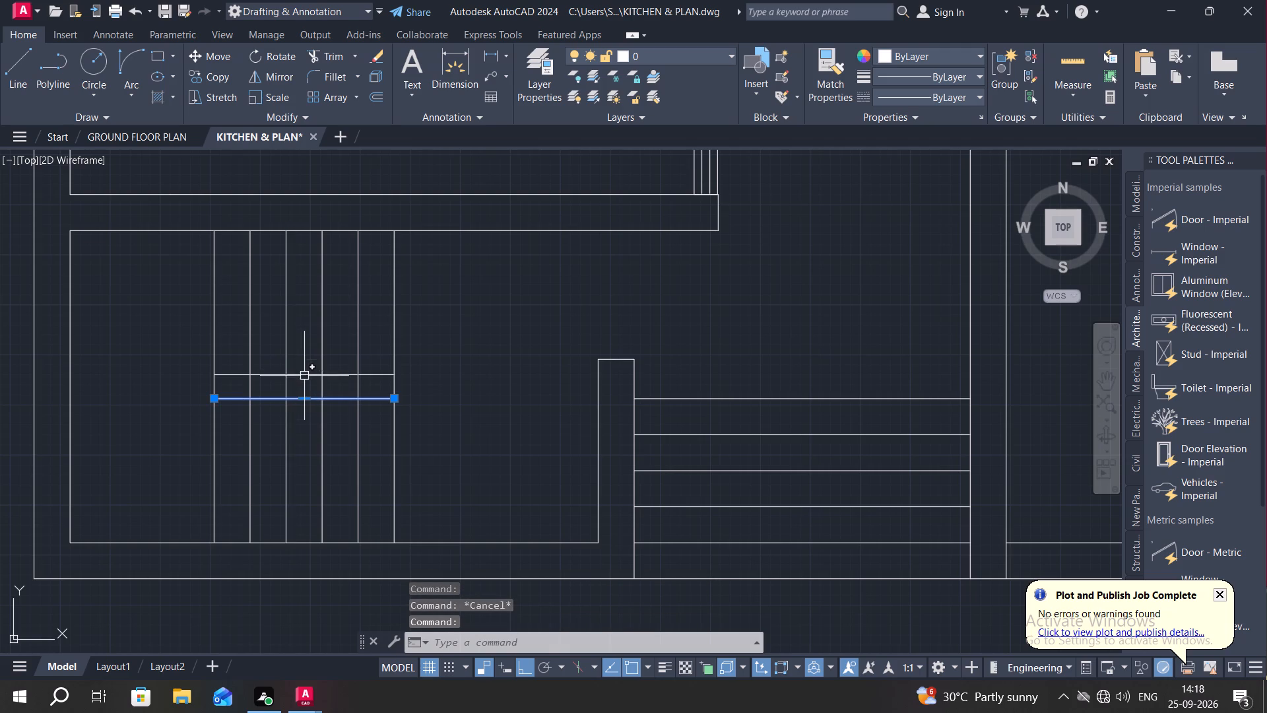
key("Delete")
left_click(308, 375)
key("Delete")
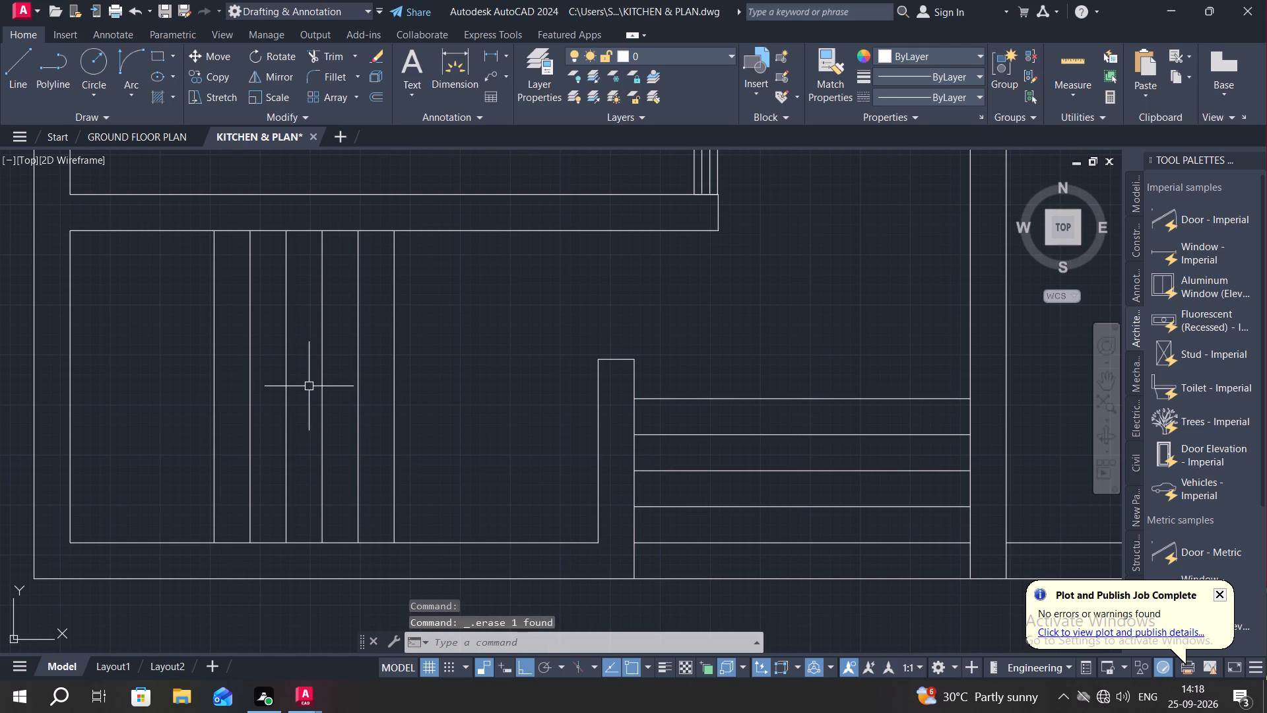
Draw one horizontal dividing line from the midpoint of the first remaining tread line across to the last one.
key("l")
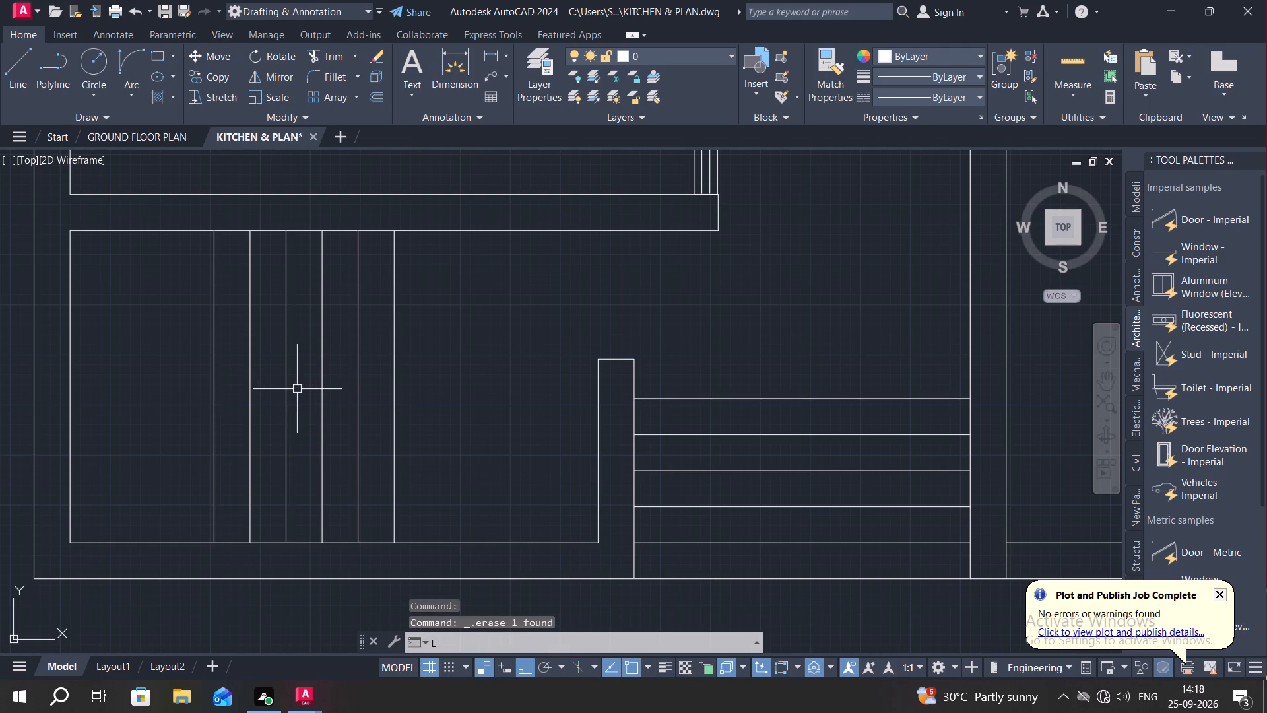
key("space")
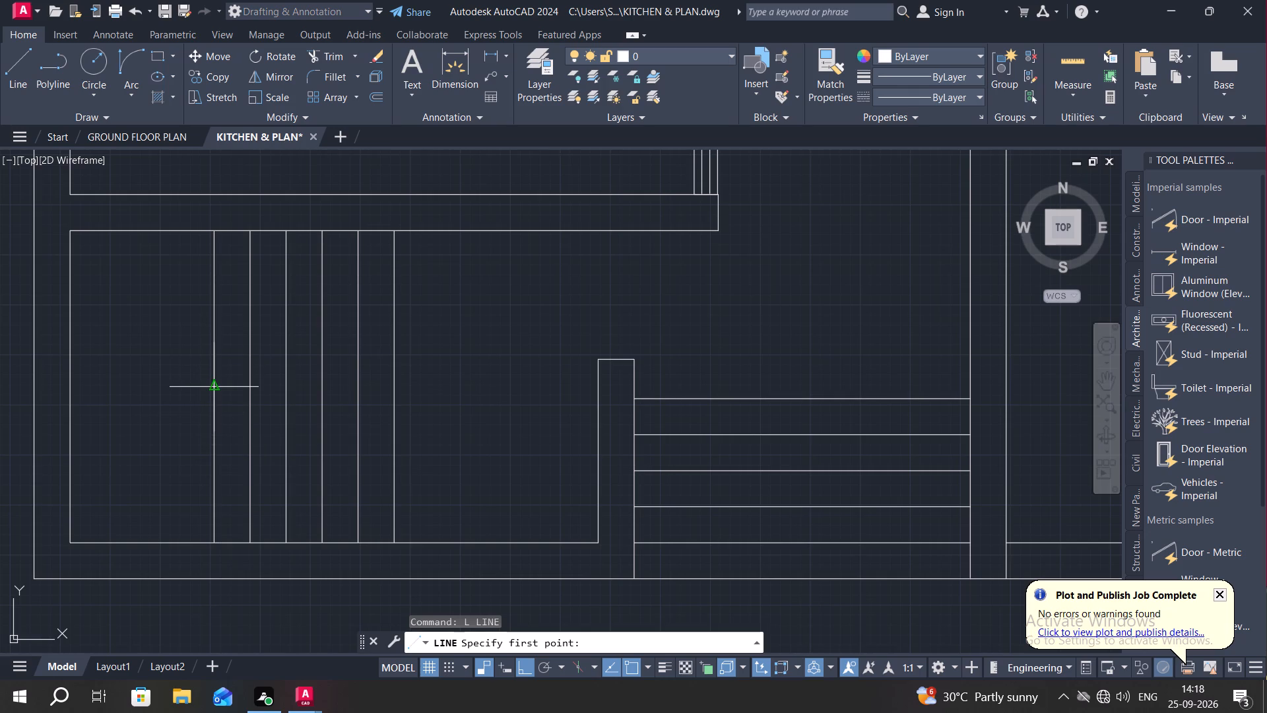
left_click(213, 388)
left_click(395, 389)
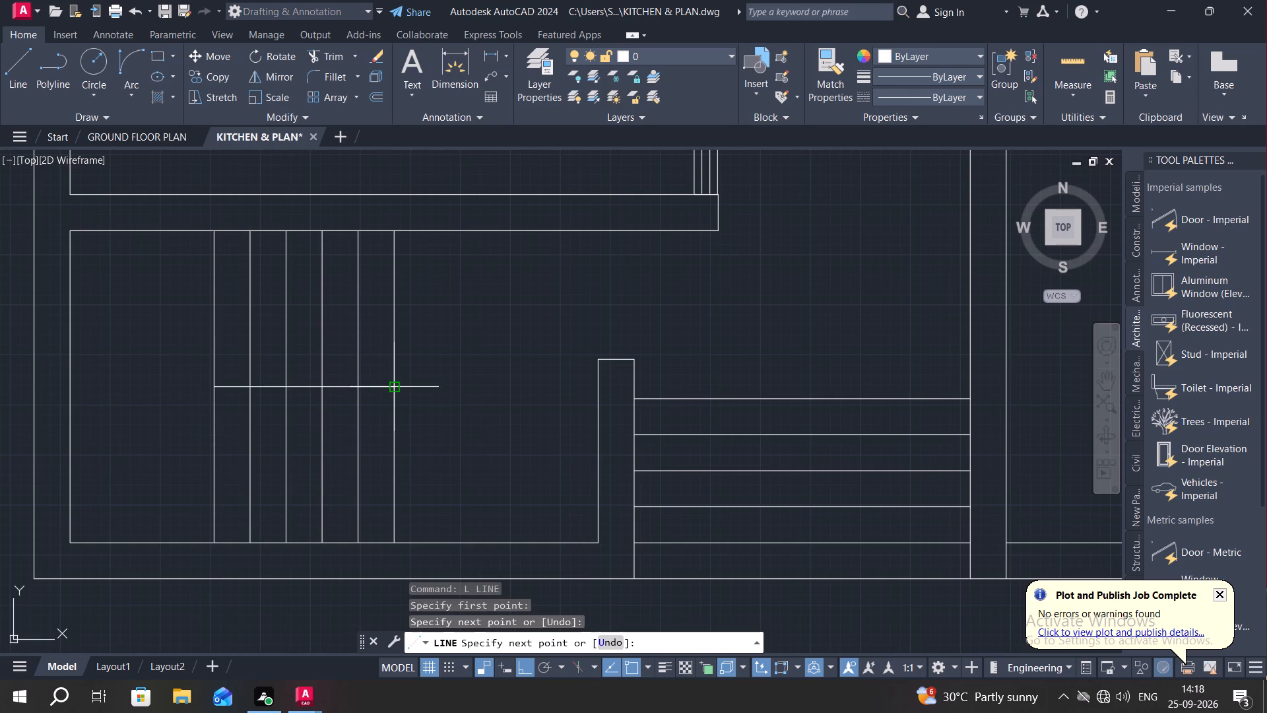
key("Escape")
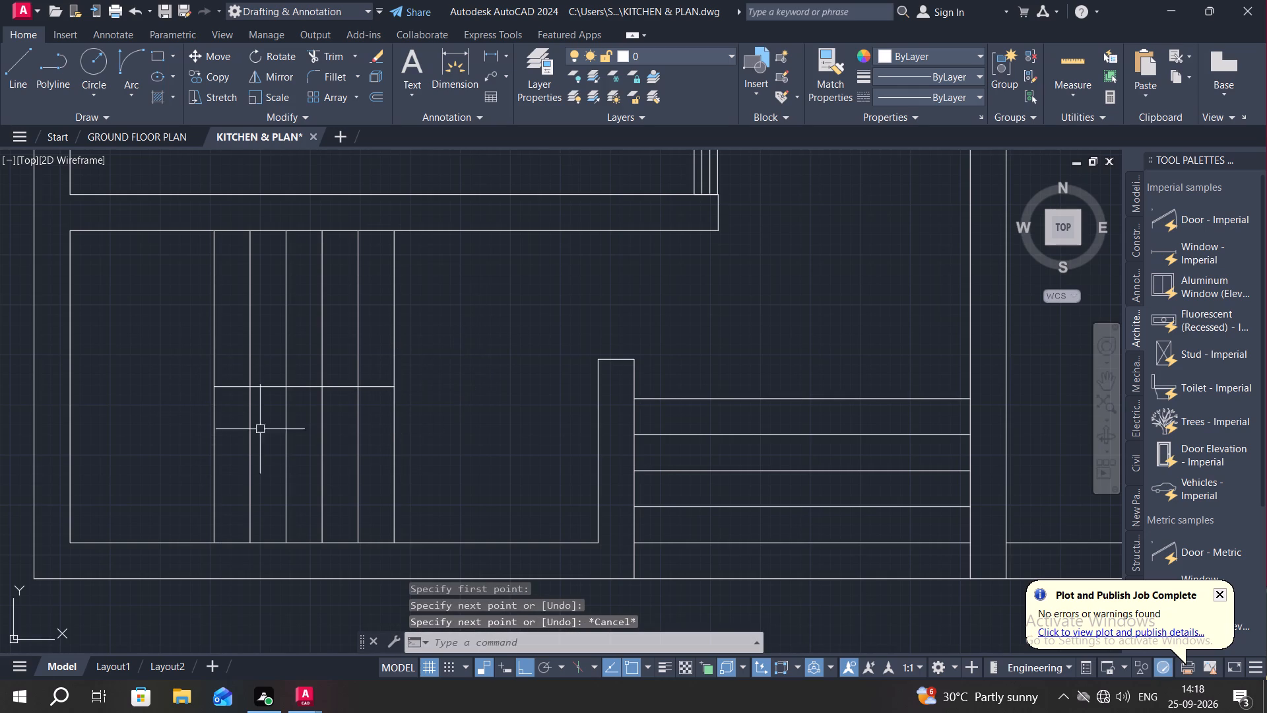
Extend the stair's central dividing line across the landing to the inner face of the outer wall.
key("e")
key("x")
key("space")
left_click(230, 388)
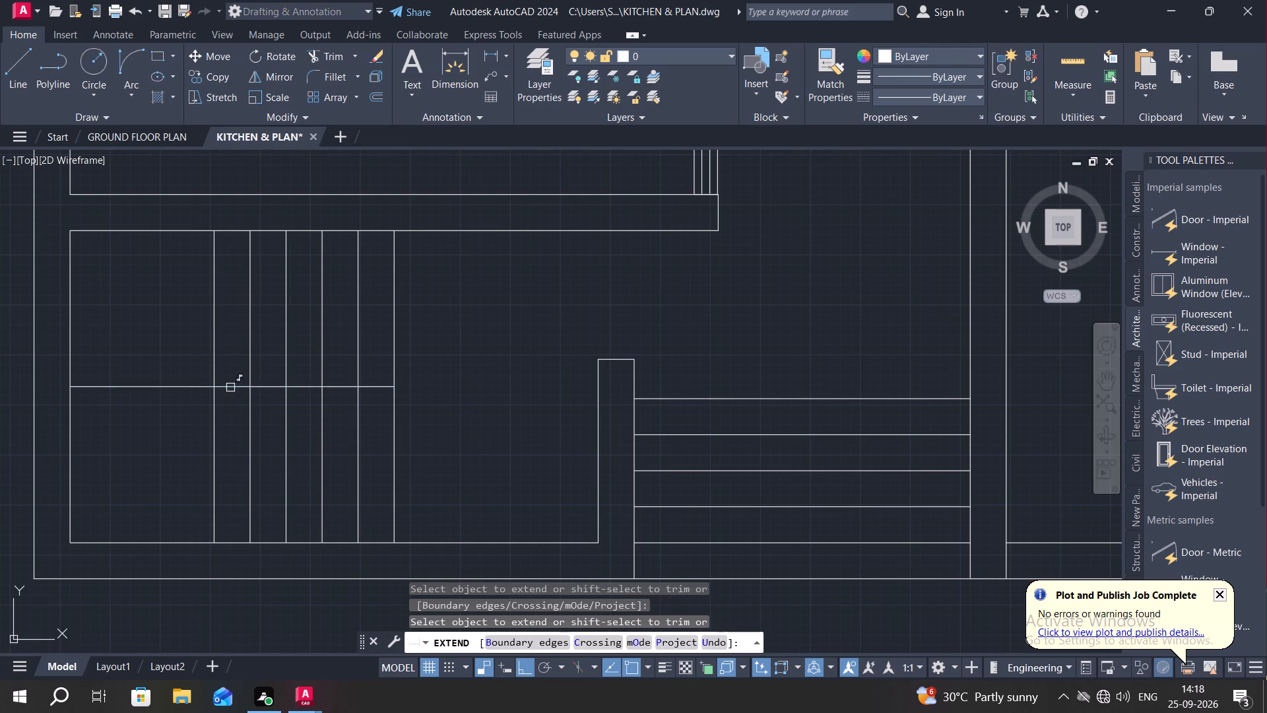
key("Escape")
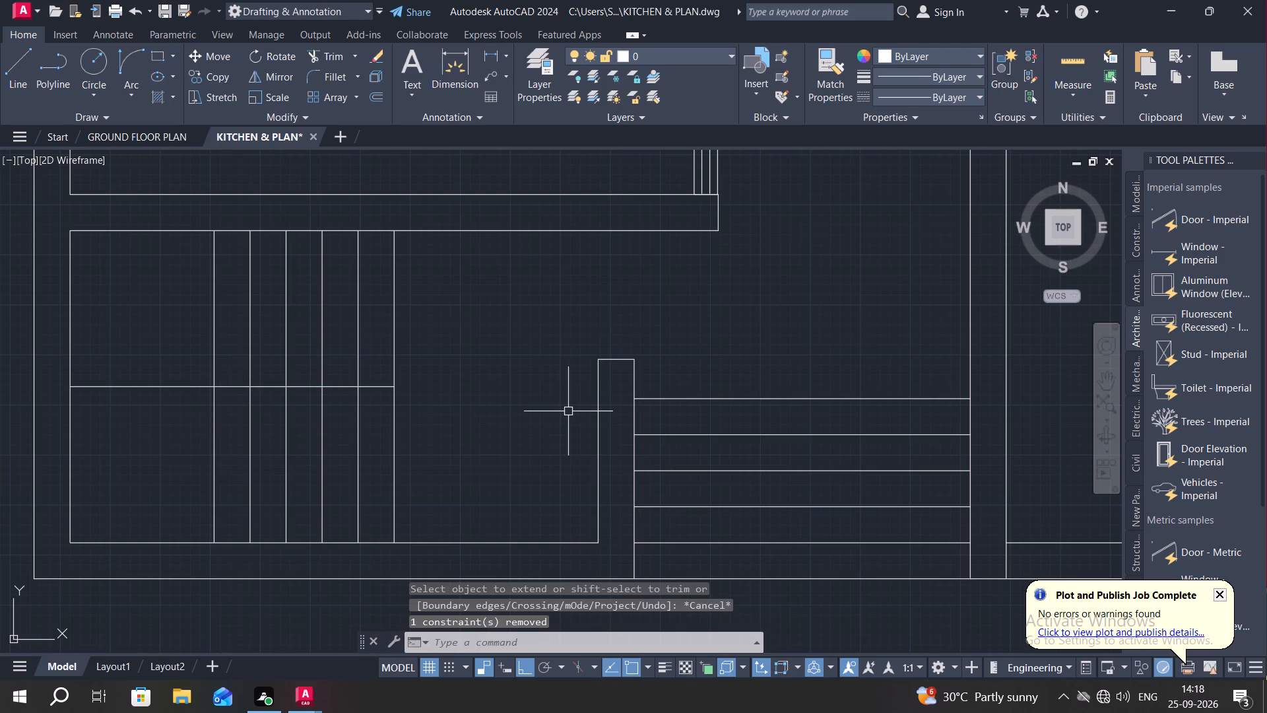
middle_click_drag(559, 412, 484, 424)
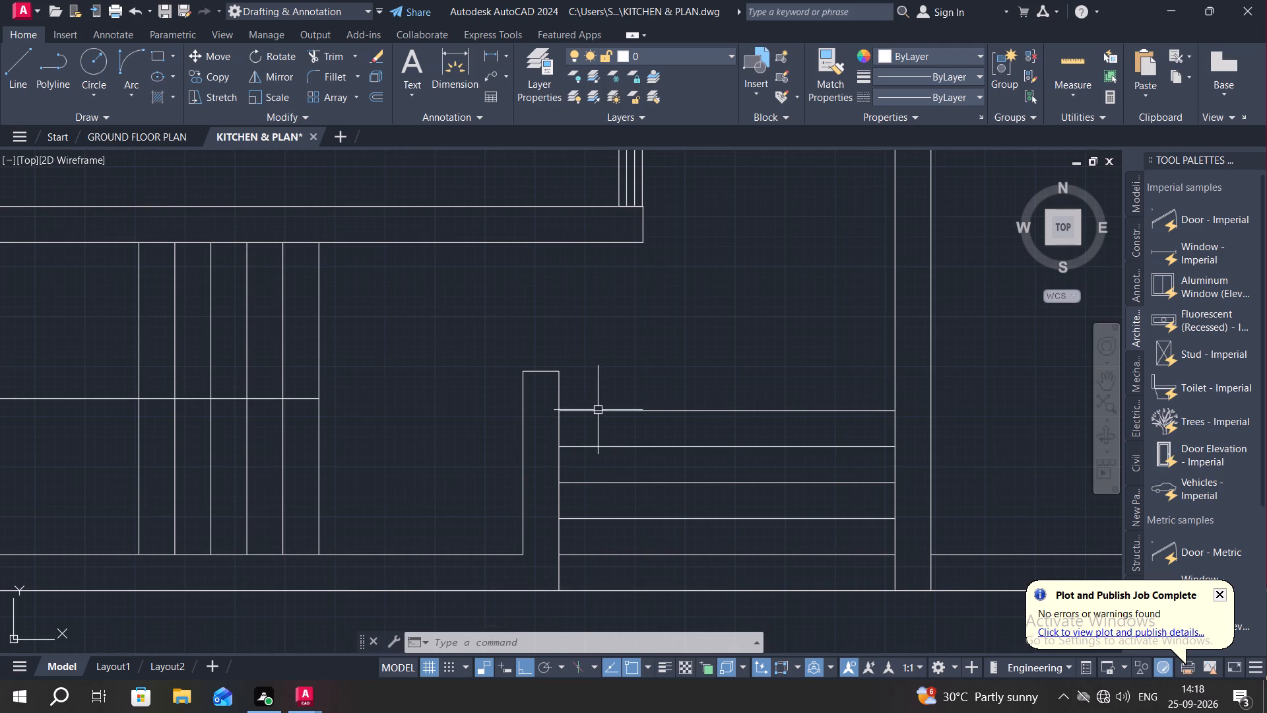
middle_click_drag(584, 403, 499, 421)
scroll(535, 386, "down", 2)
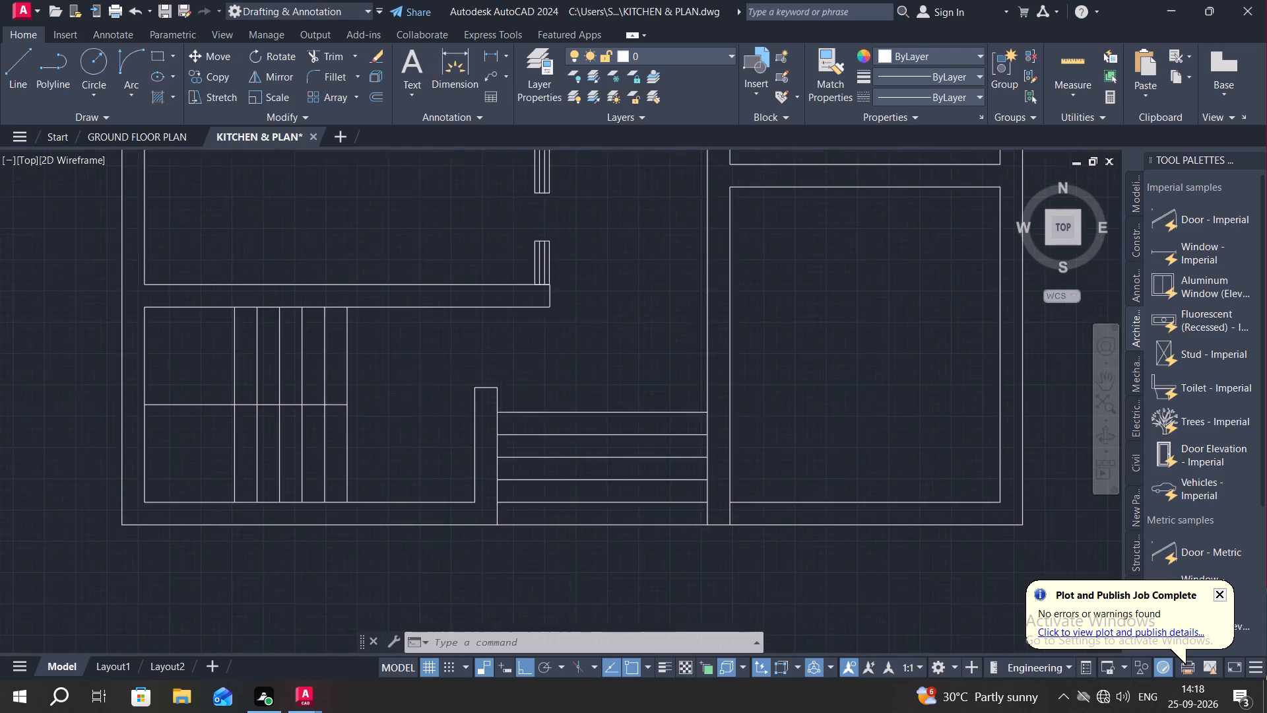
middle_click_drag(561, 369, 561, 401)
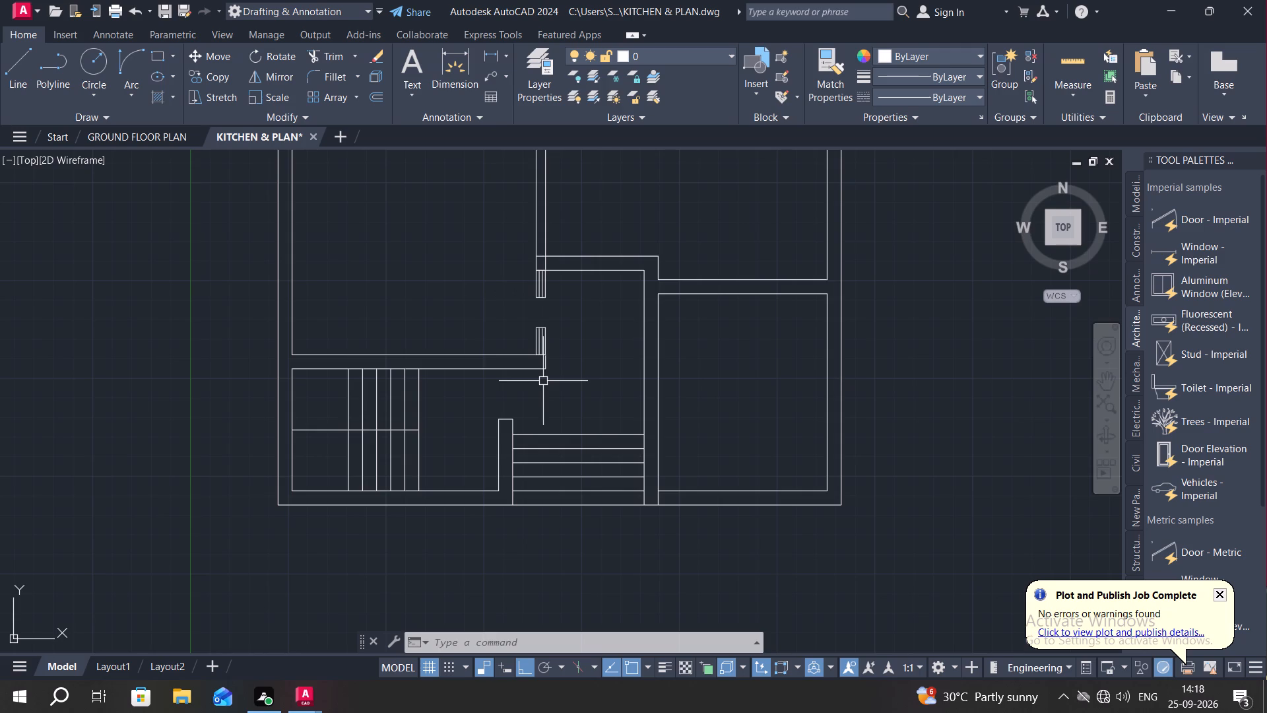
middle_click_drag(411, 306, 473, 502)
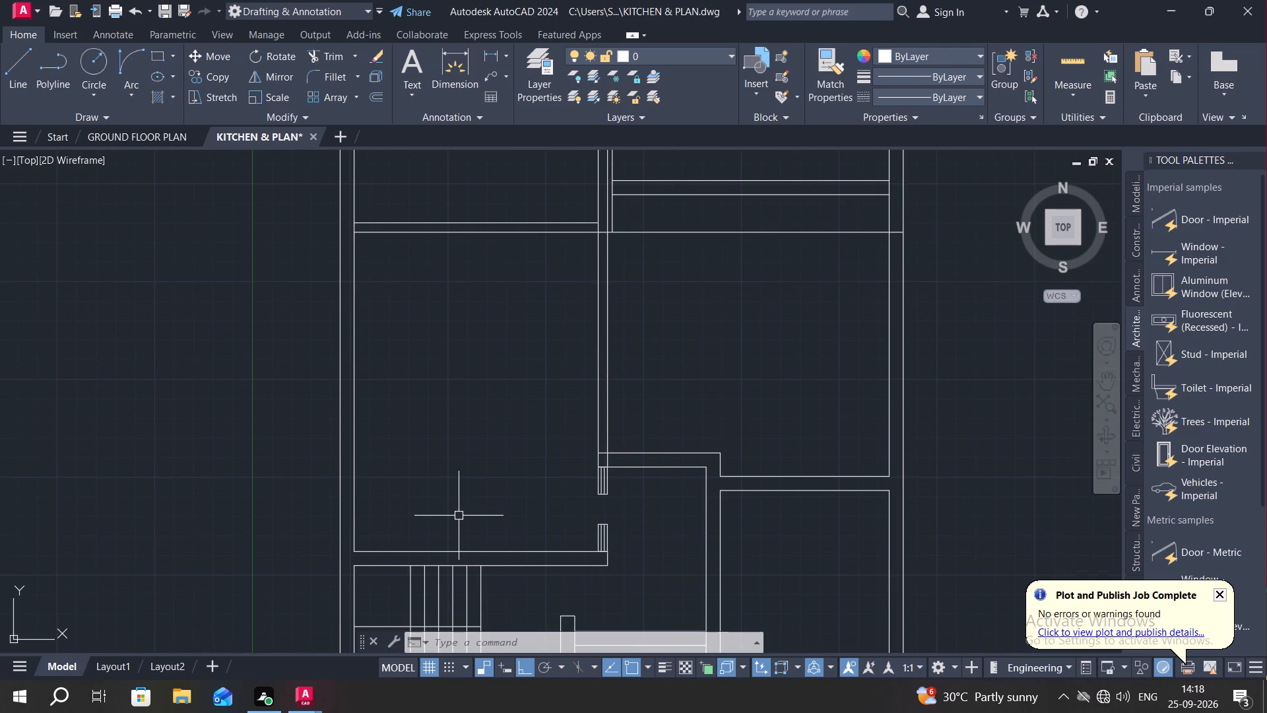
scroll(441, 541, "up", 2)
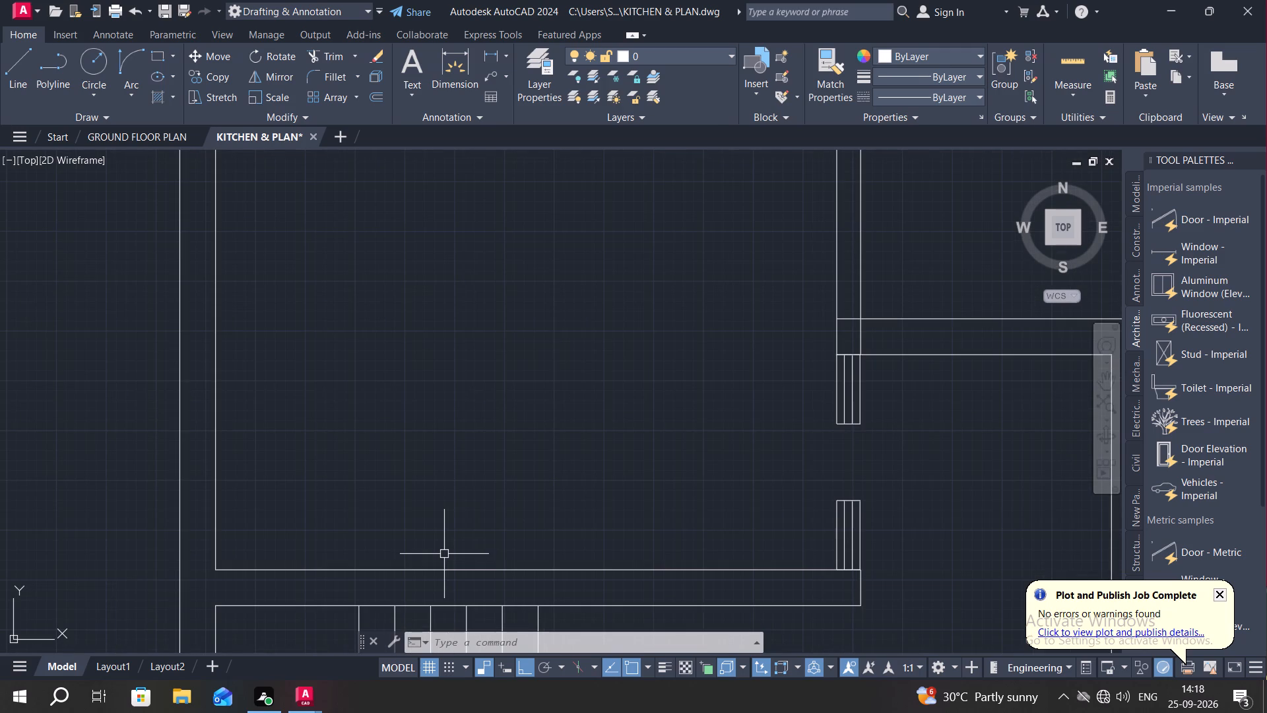
Draw a long, narrow rectangle inside the room, with its base on the horizontal wall above the staircase.
type("REC")
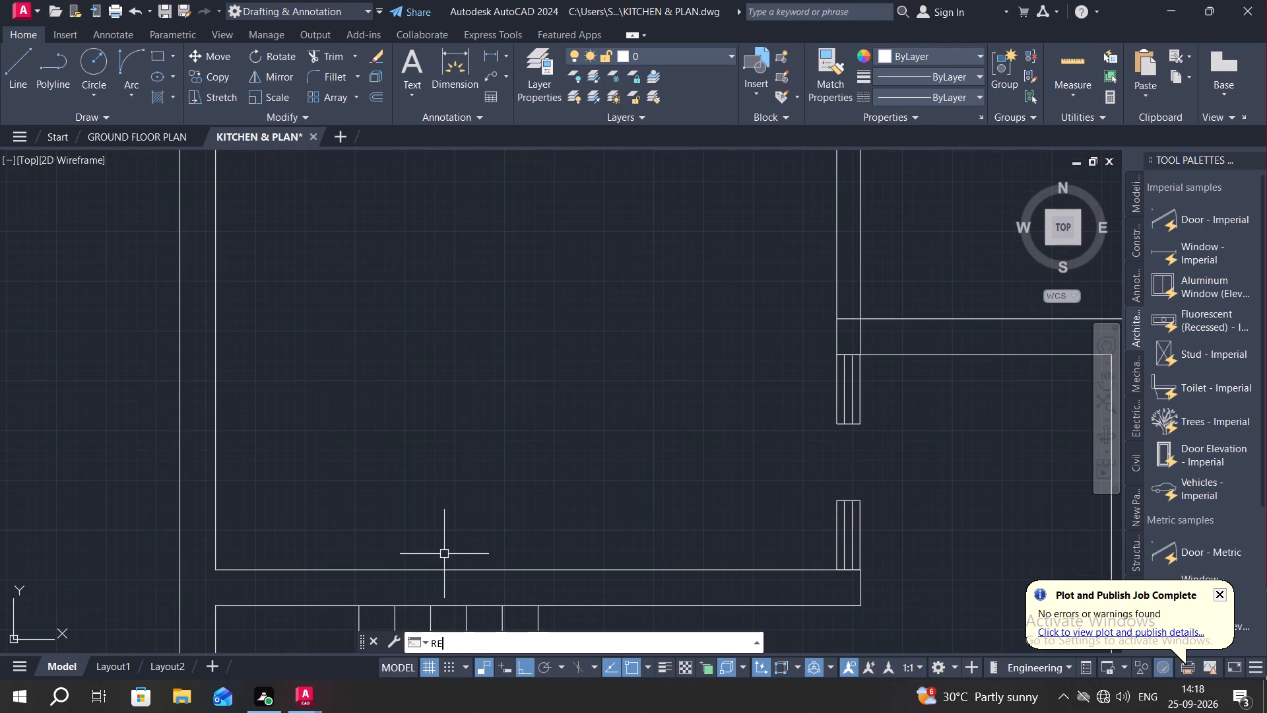
key("space")
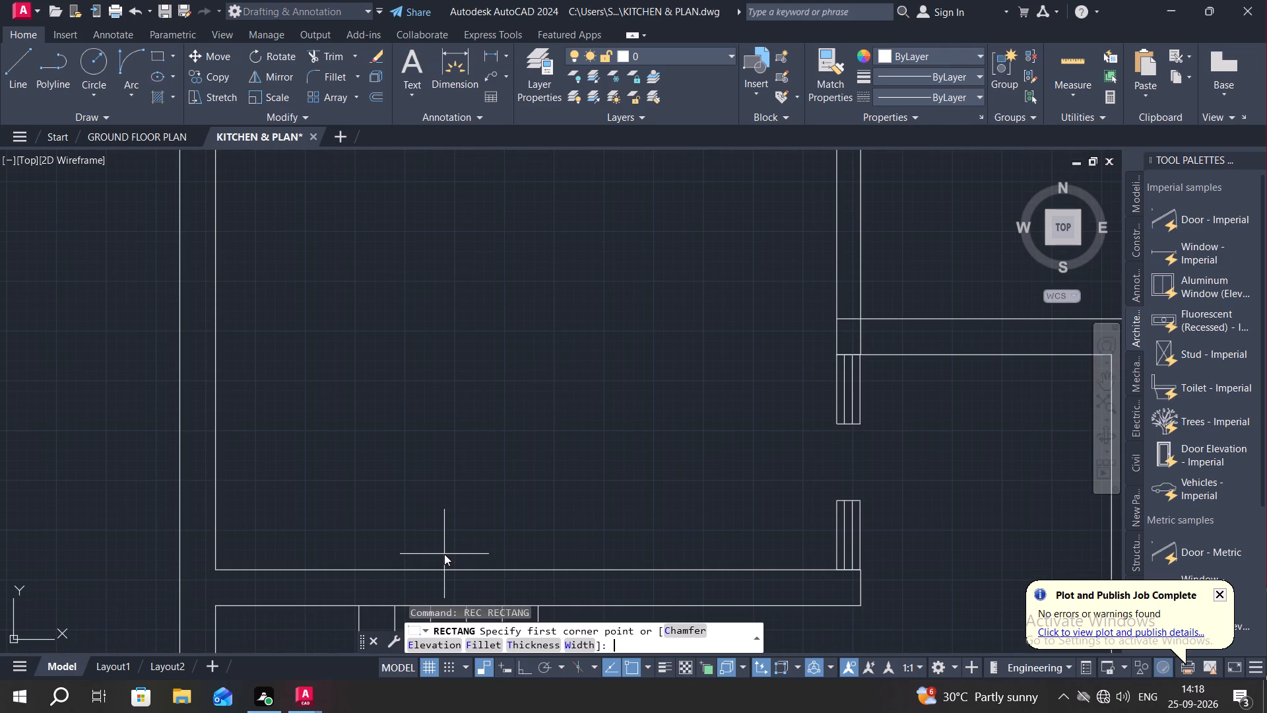
left_click(455, 568)
left_click(685, 535)
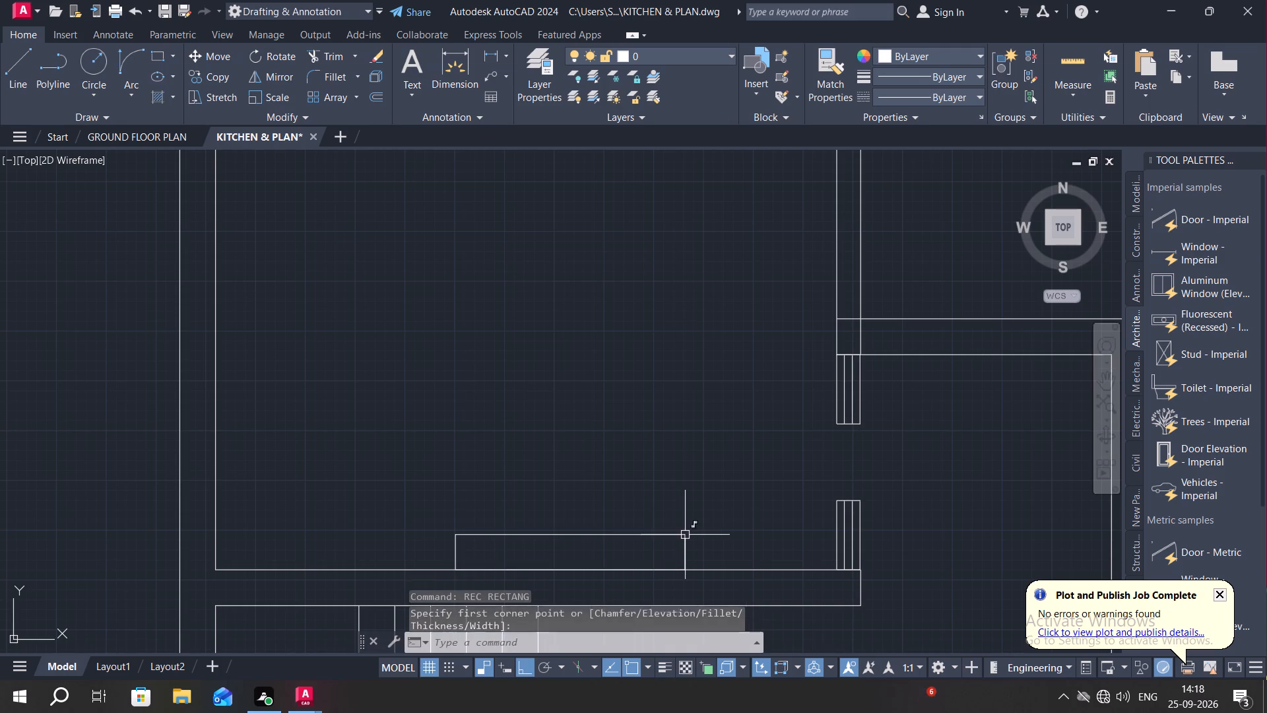
Draw two inward-slanting lines inside the rectangle down to the wall and join their upper ends with a line.
middle_click_drag(573, 543, 512, 508)
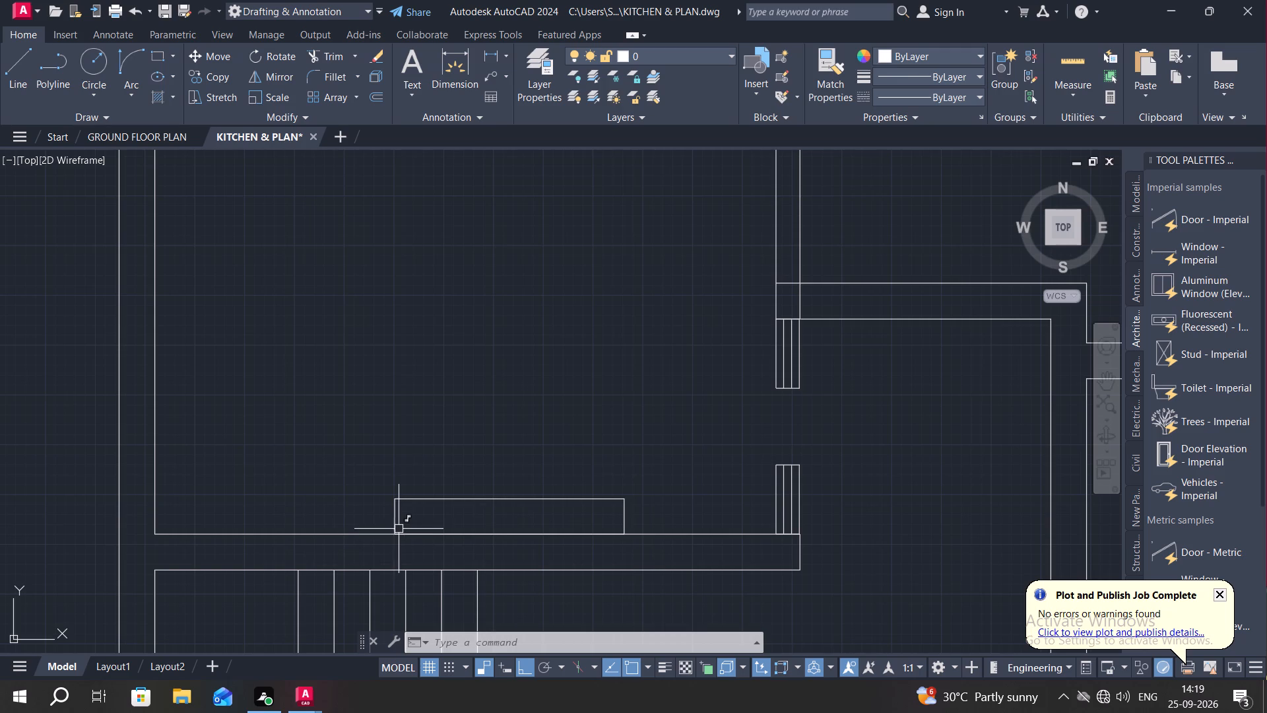
type("L")
key("space")
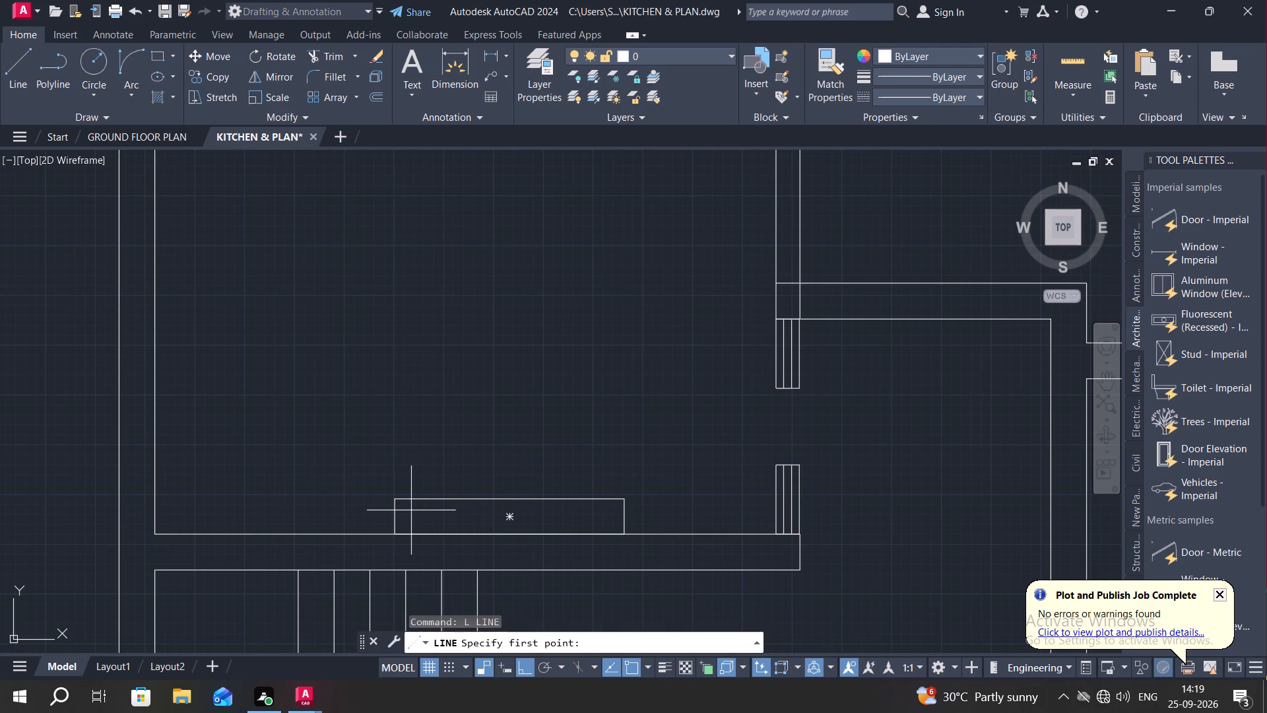
left_click(407, 510)
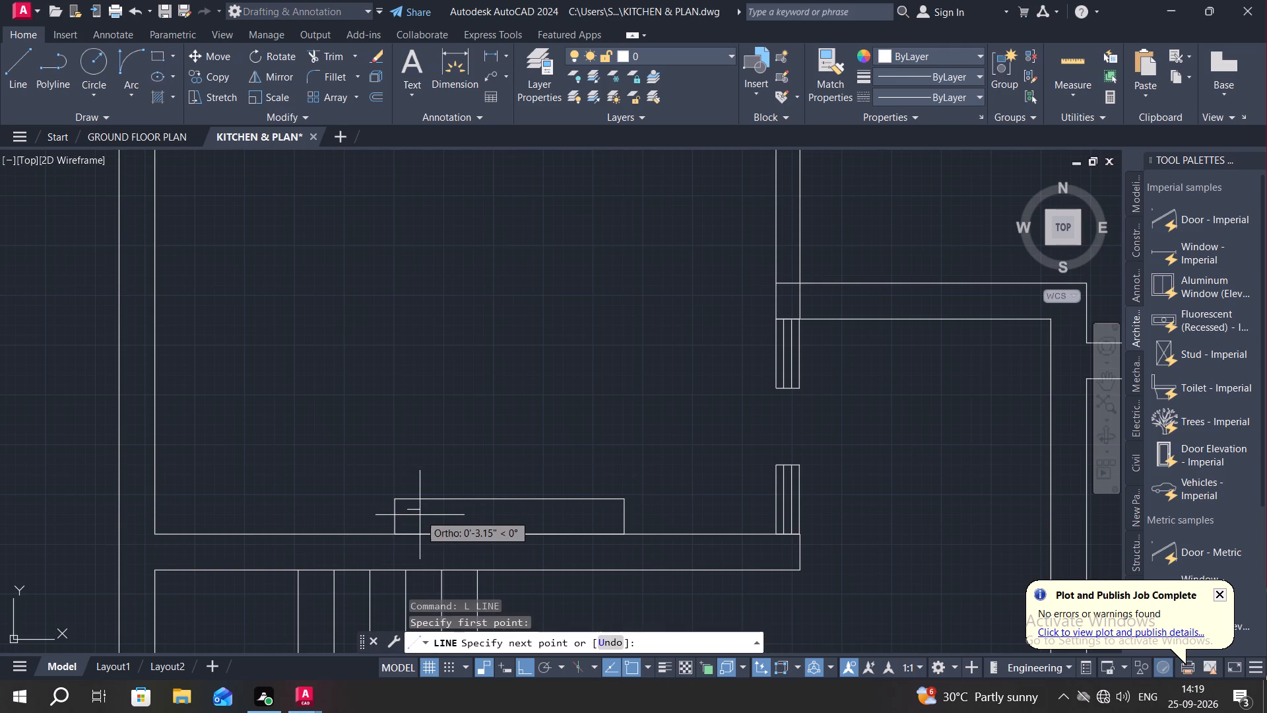
key("F8")
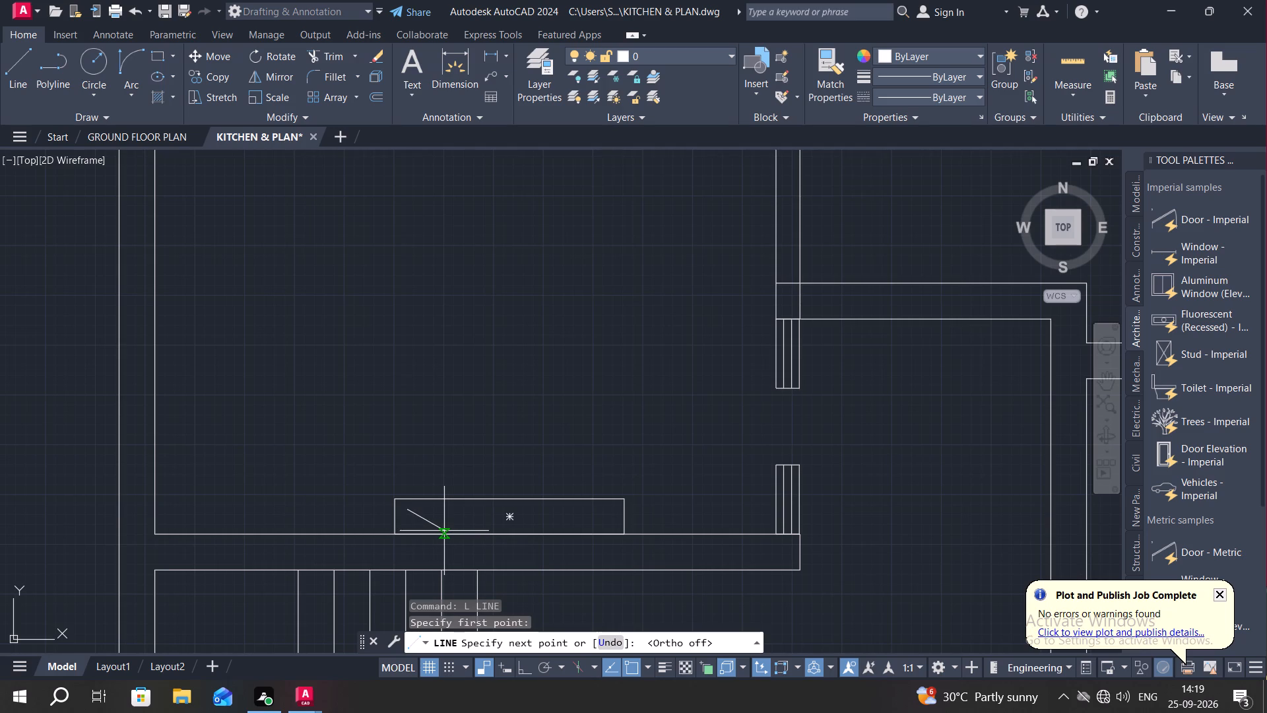
left_click(444, 531)
key("space")
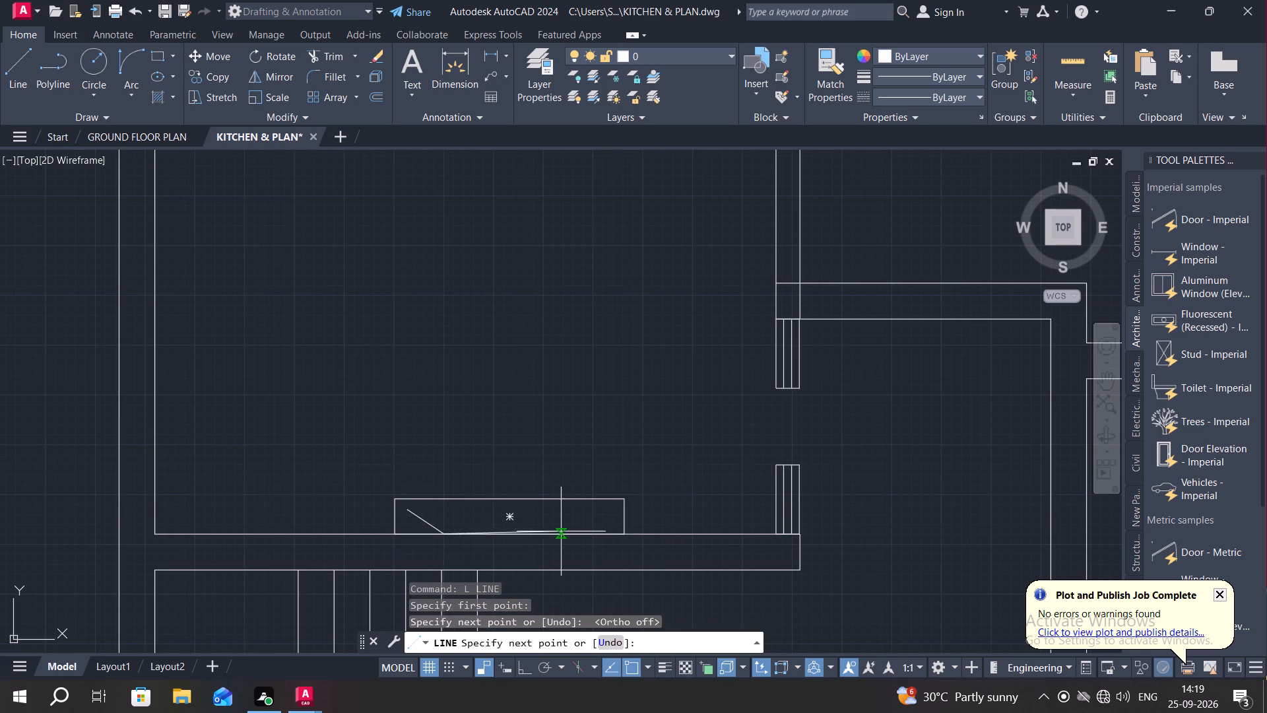
key("space")
left_click(566, 532)
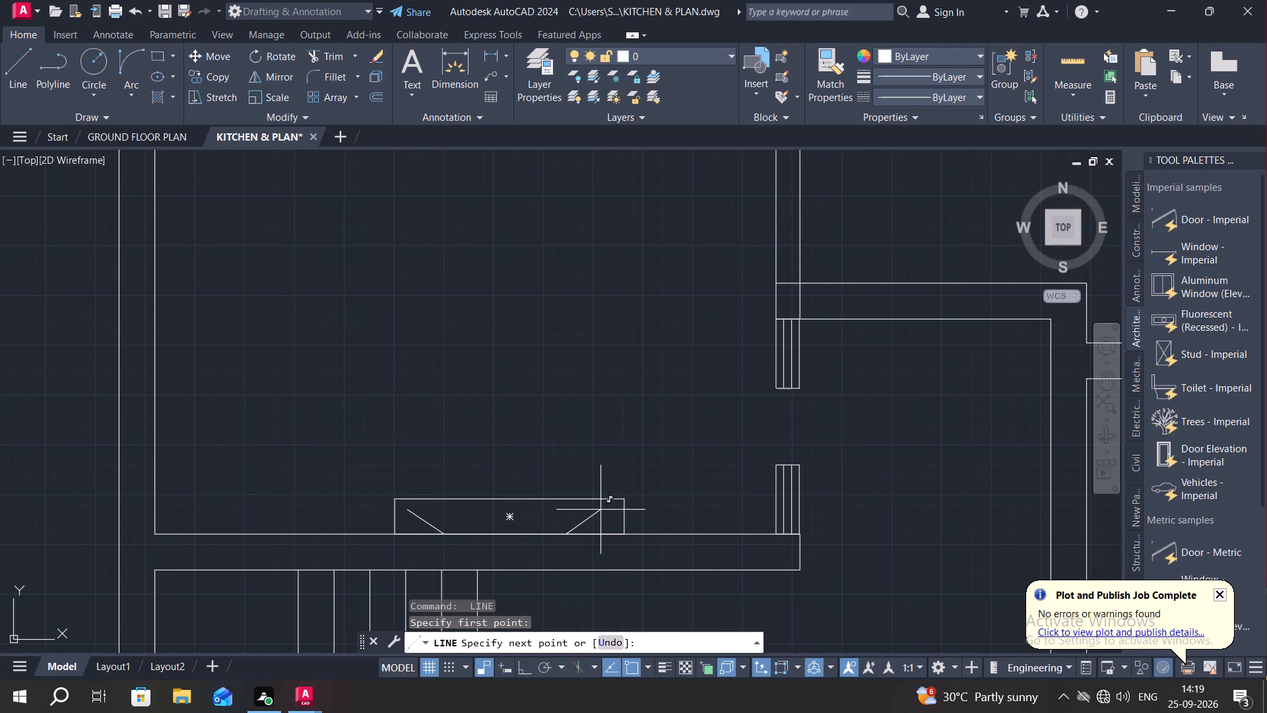
left_click(601, 510)
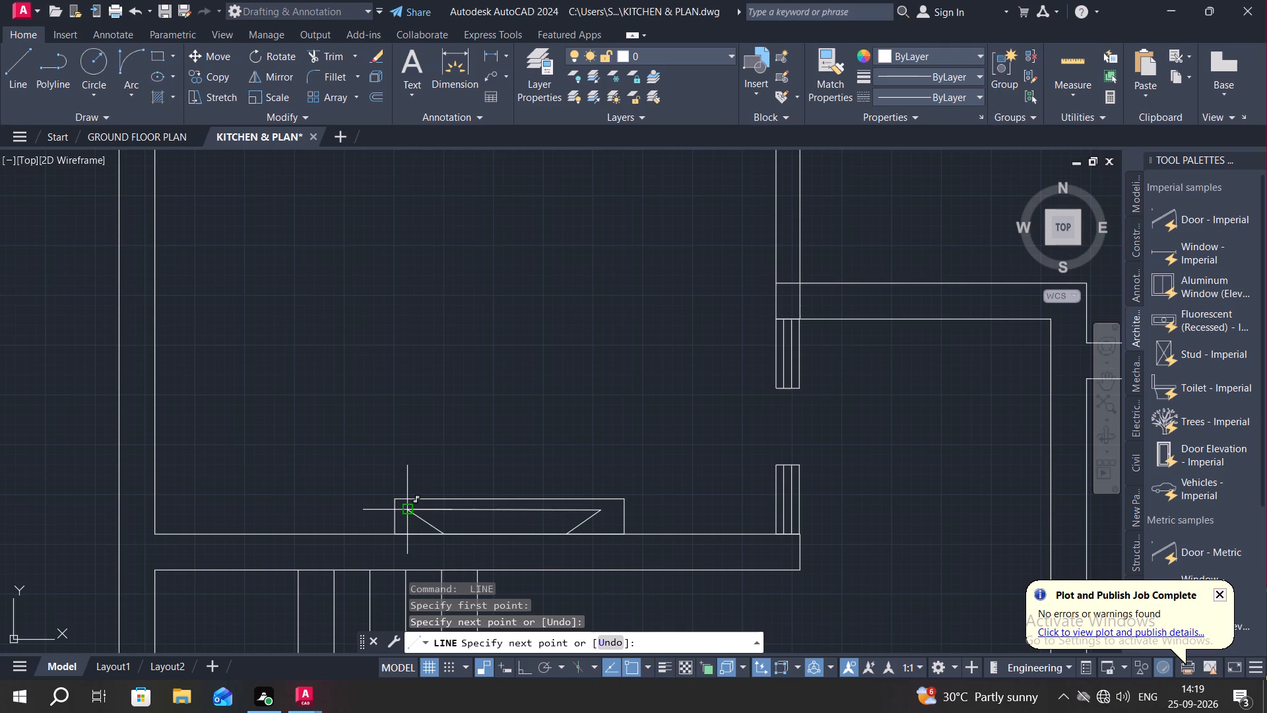
left_click(410, 512)
key("Escape")
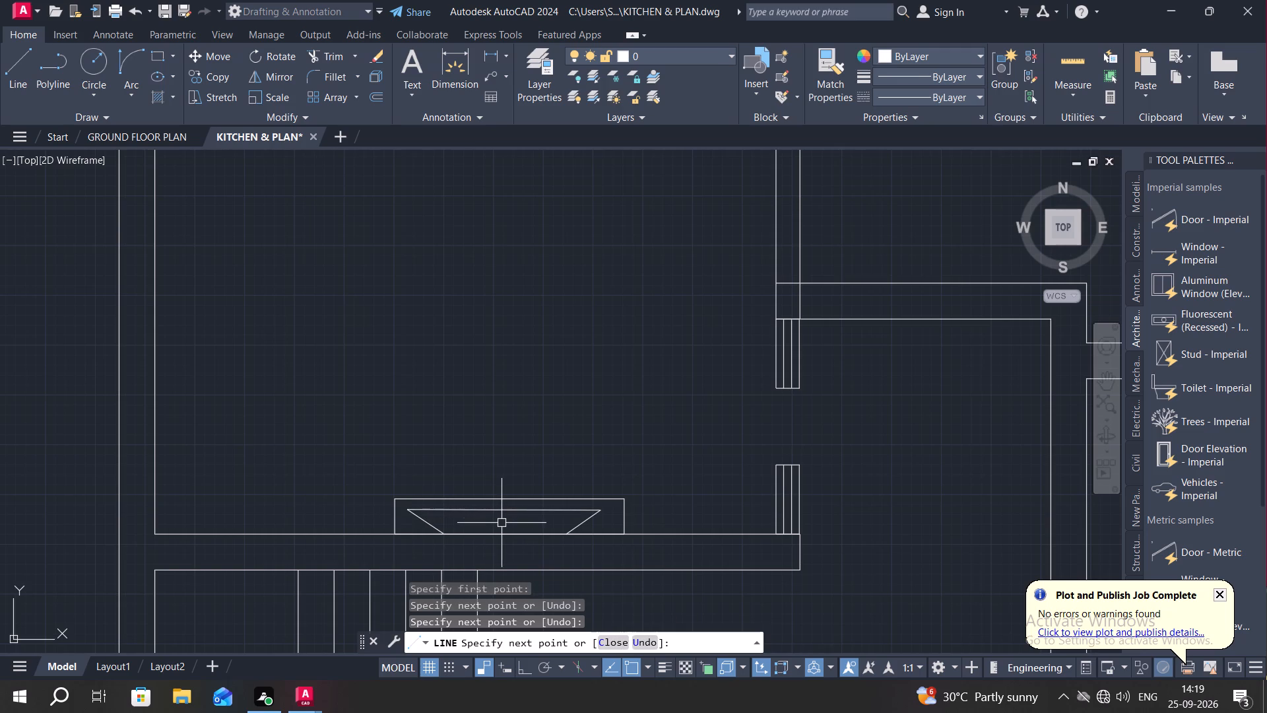
Offset the line joining the slanted lines' upper ends 1" down toward the wall.
type("O")
key("space")
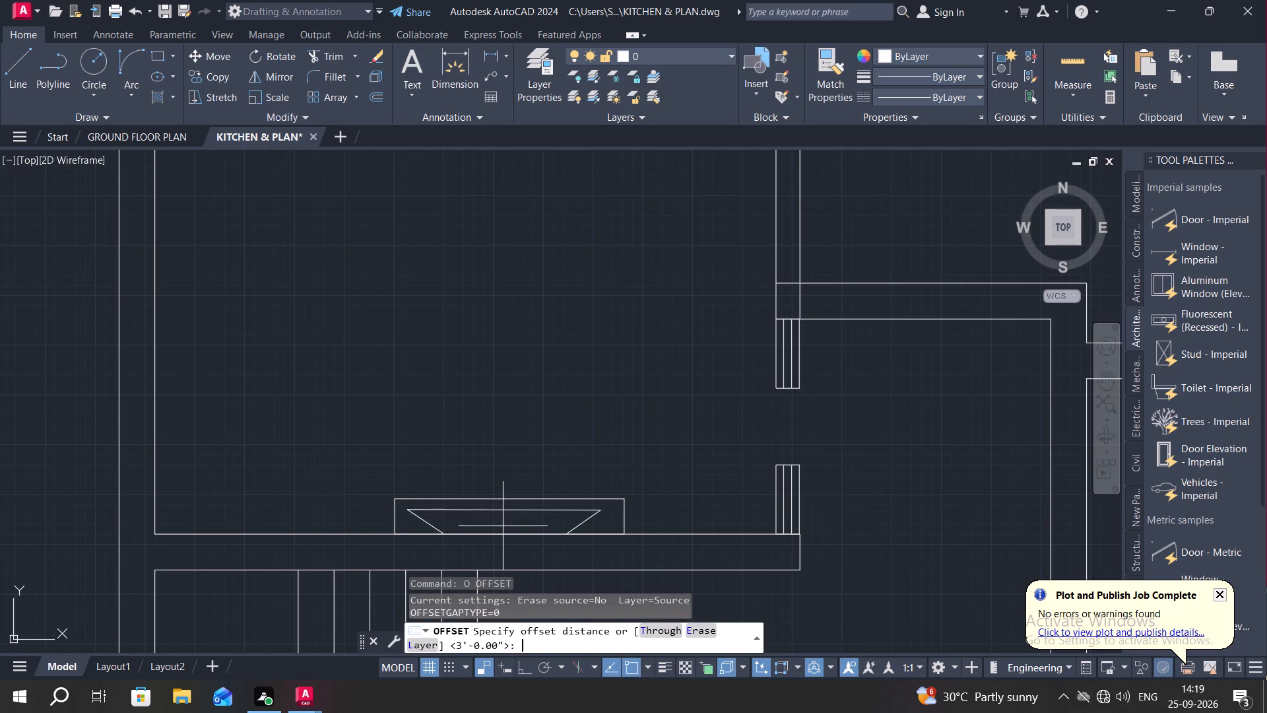
key("1")
key("shift+quotedbl")
key("space")
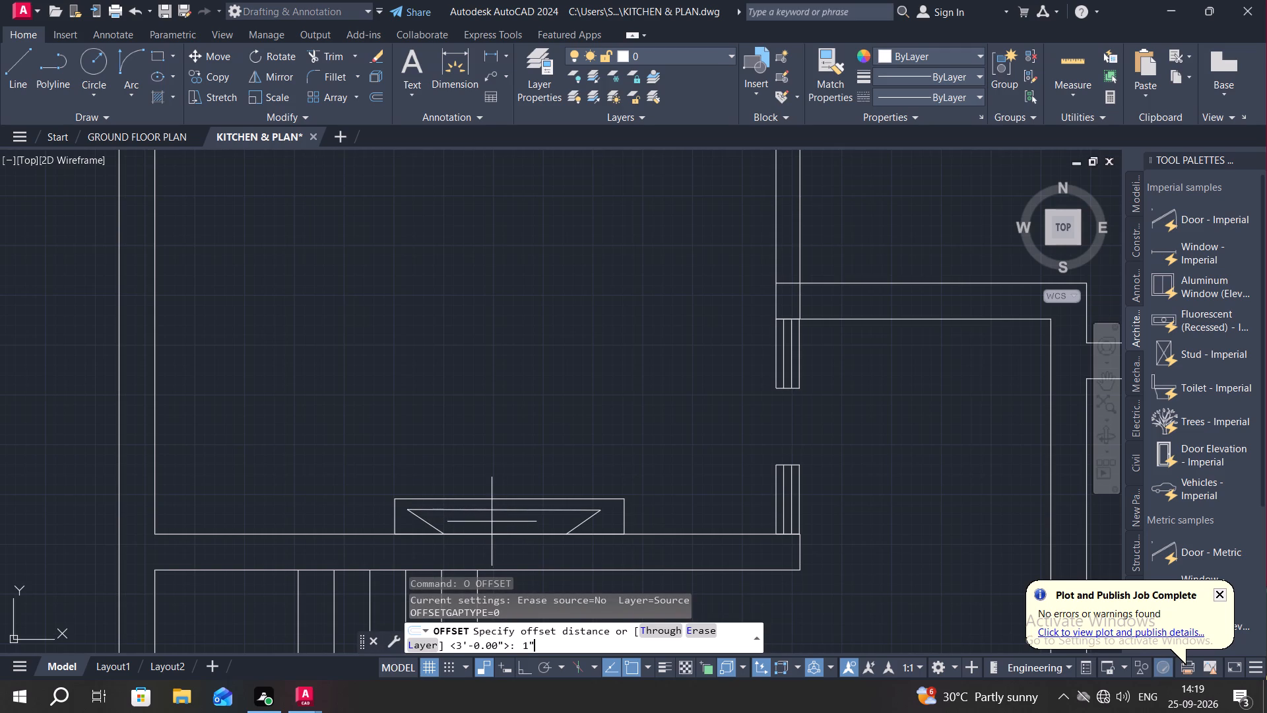
left_click(504, 514)
left_click(509, 524)
key("Escape")
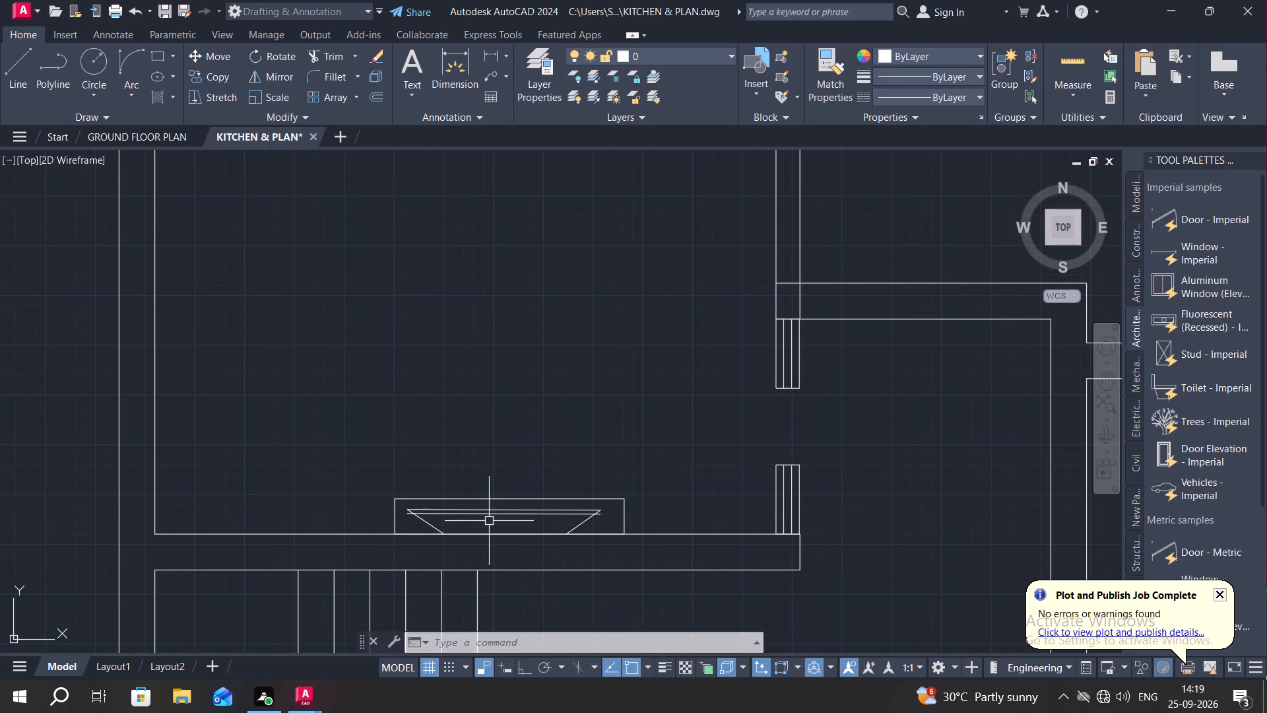
Trim the offset line's ends that overhang the two slanted lines.
key("t")
key("r")
key("space")
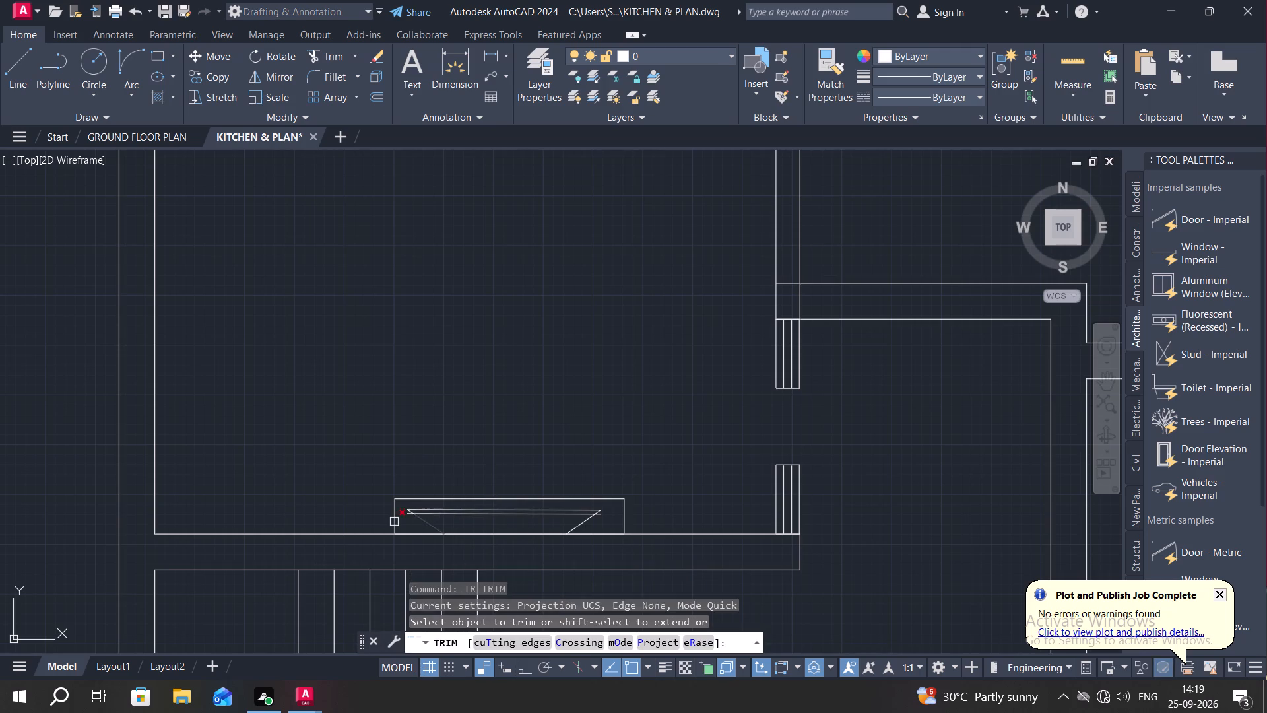
scroll(399, 522, "up", 2)
left_click(417, 504)
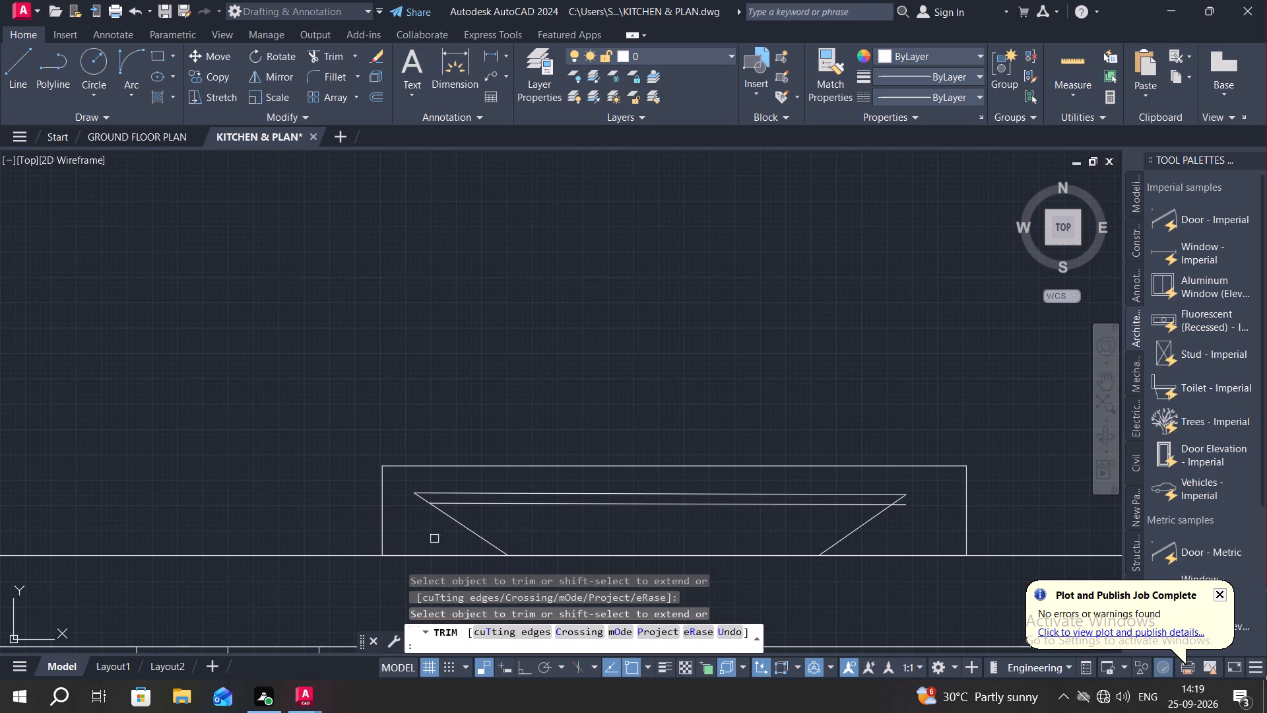
left_click(907, 506)
key("grave")
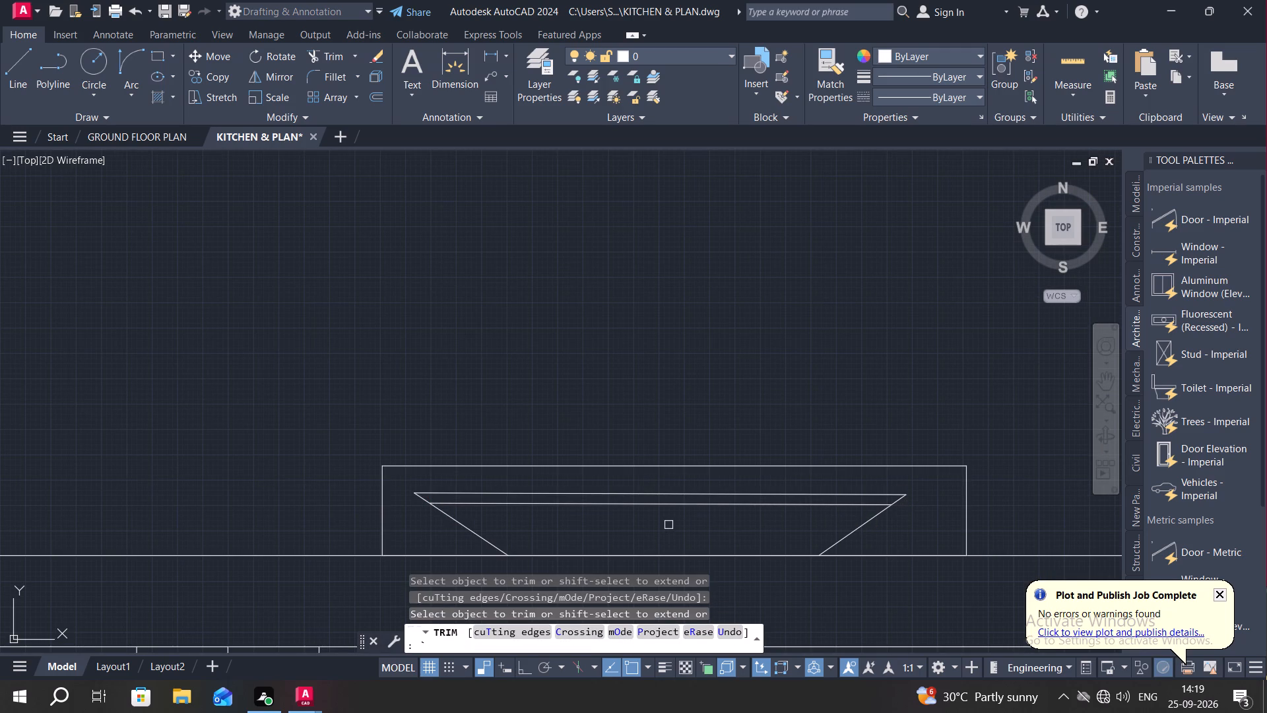
type("O")
key("space")
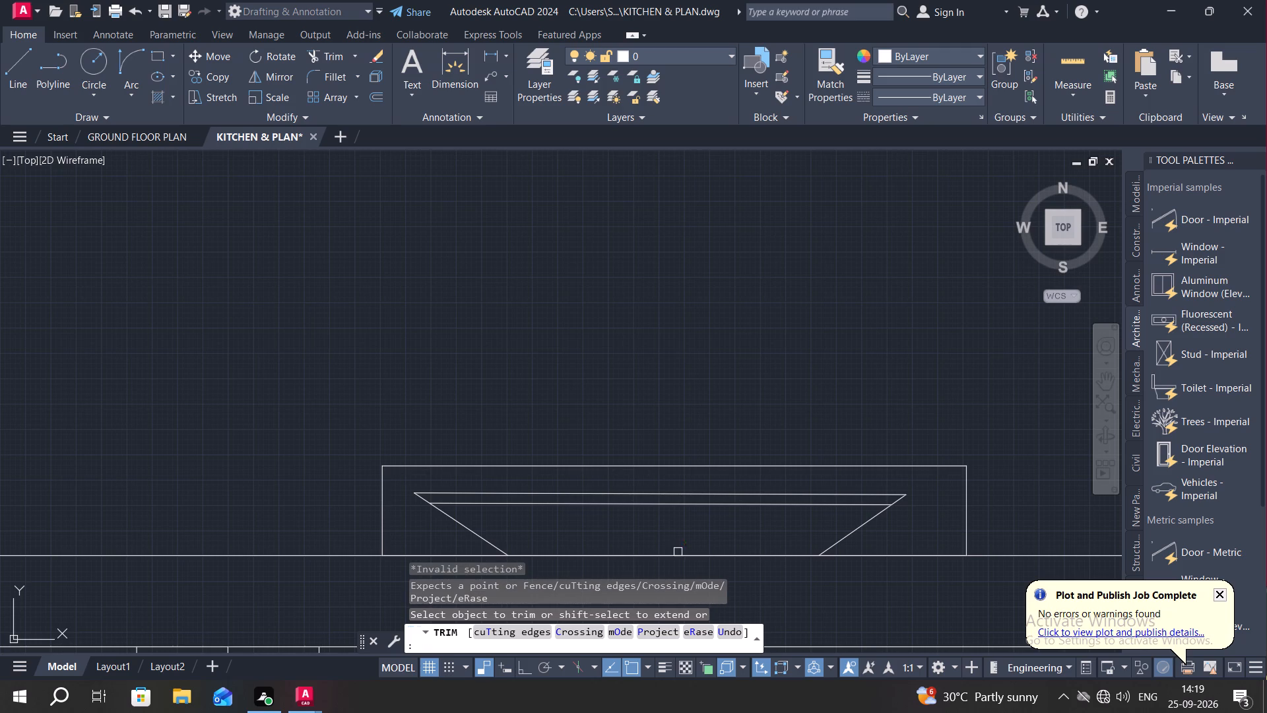
key("Escape")
Offset the outer rectangle 1" inward.
type("O")
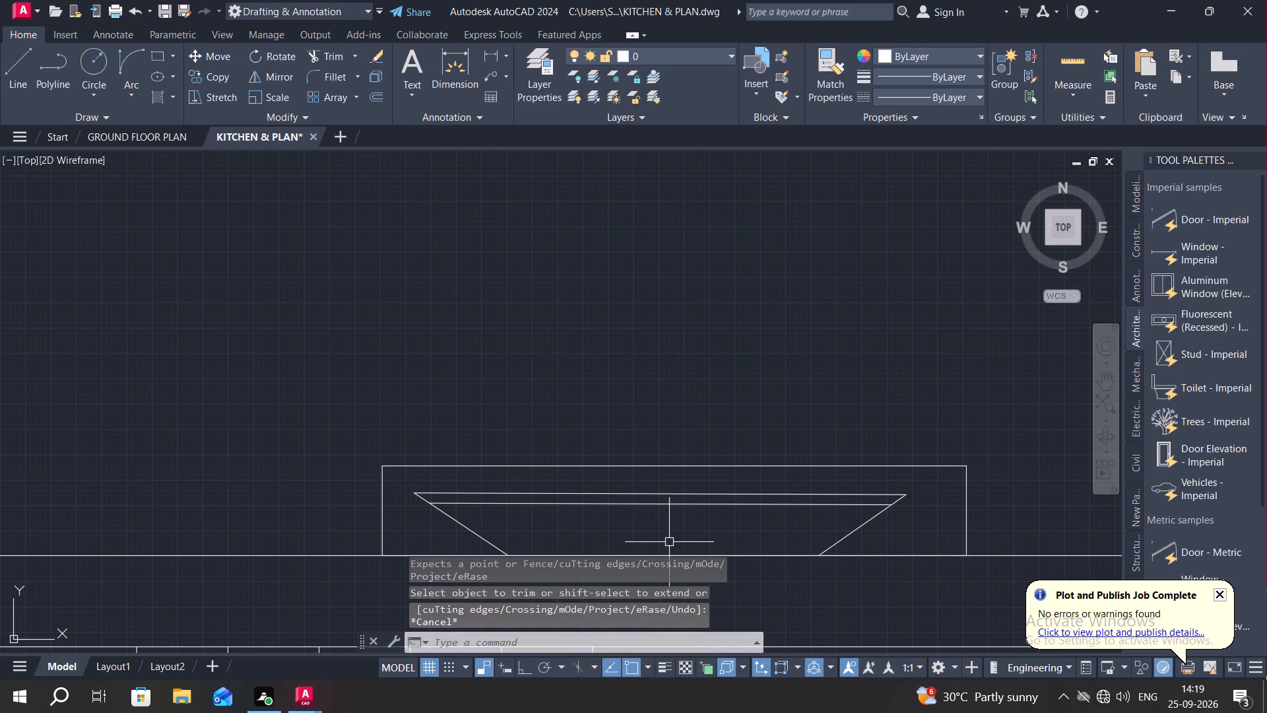
key("space")
key("space")
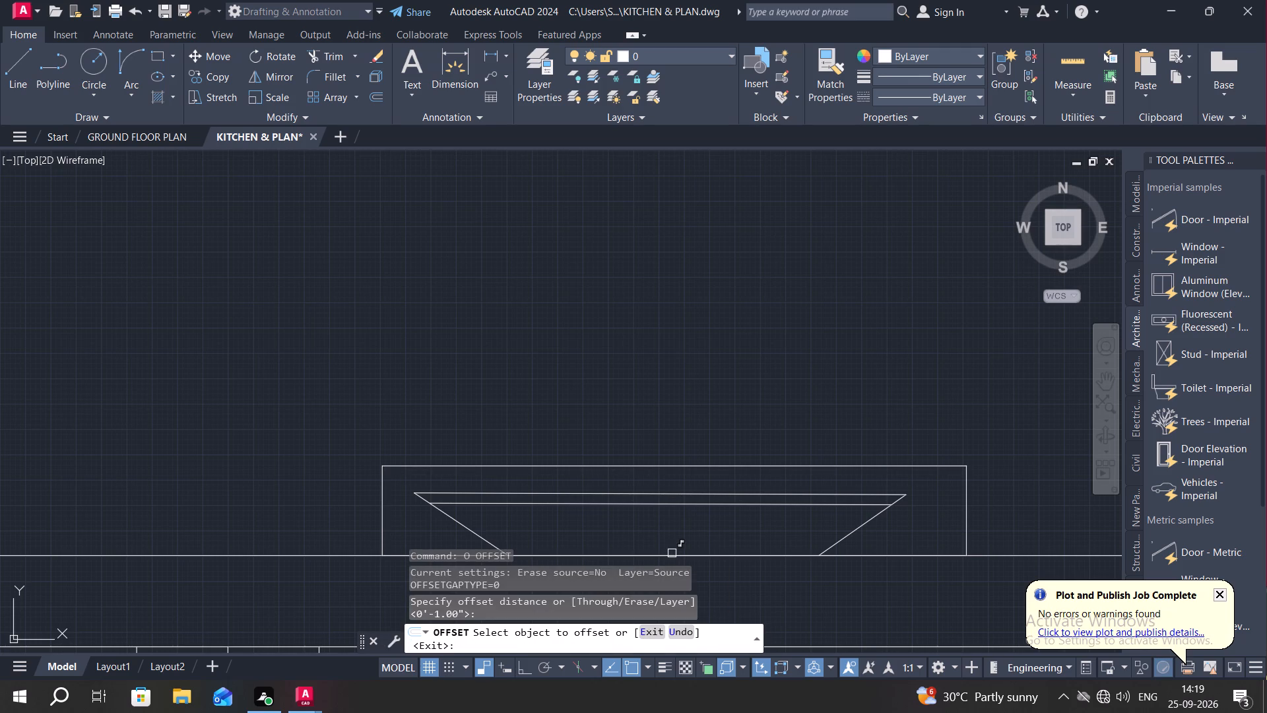
left_click(672, 553)
left_click(666, 539)
key("Escape")
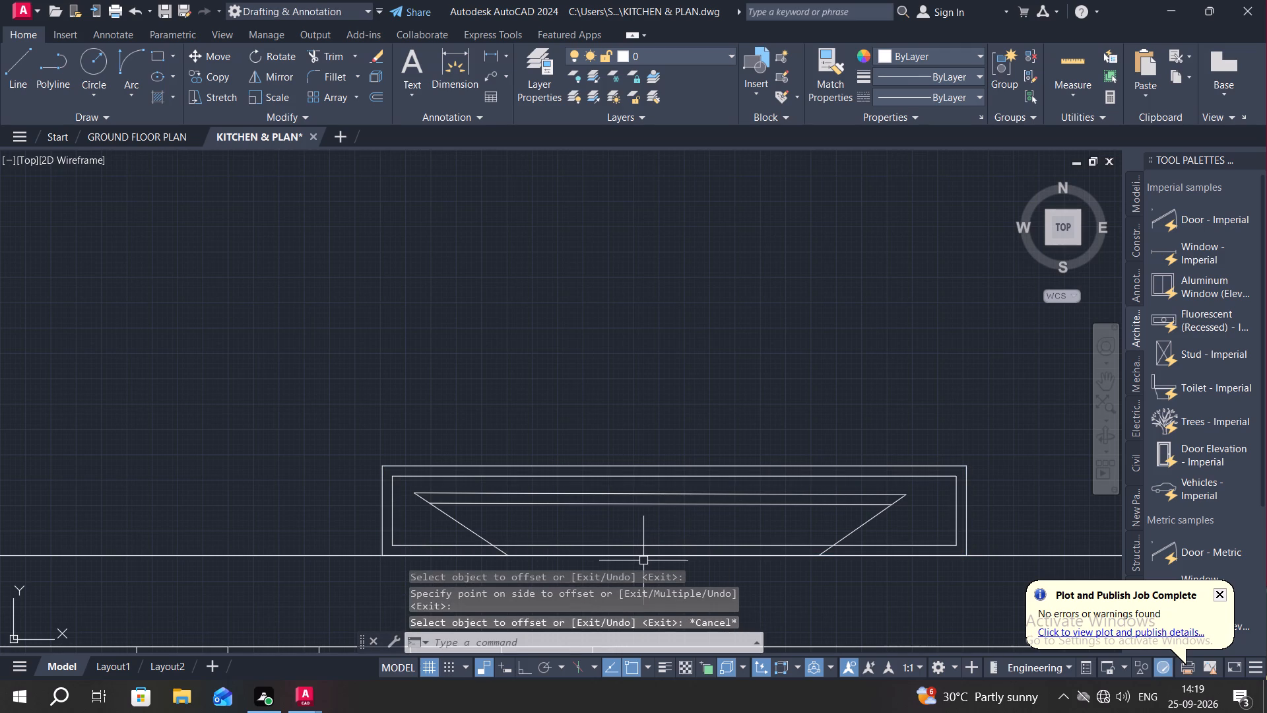
Trim away the inner rectangle, keeping only its bottom segment between the two slanted lines.
key("t")
key("r")
key("space")
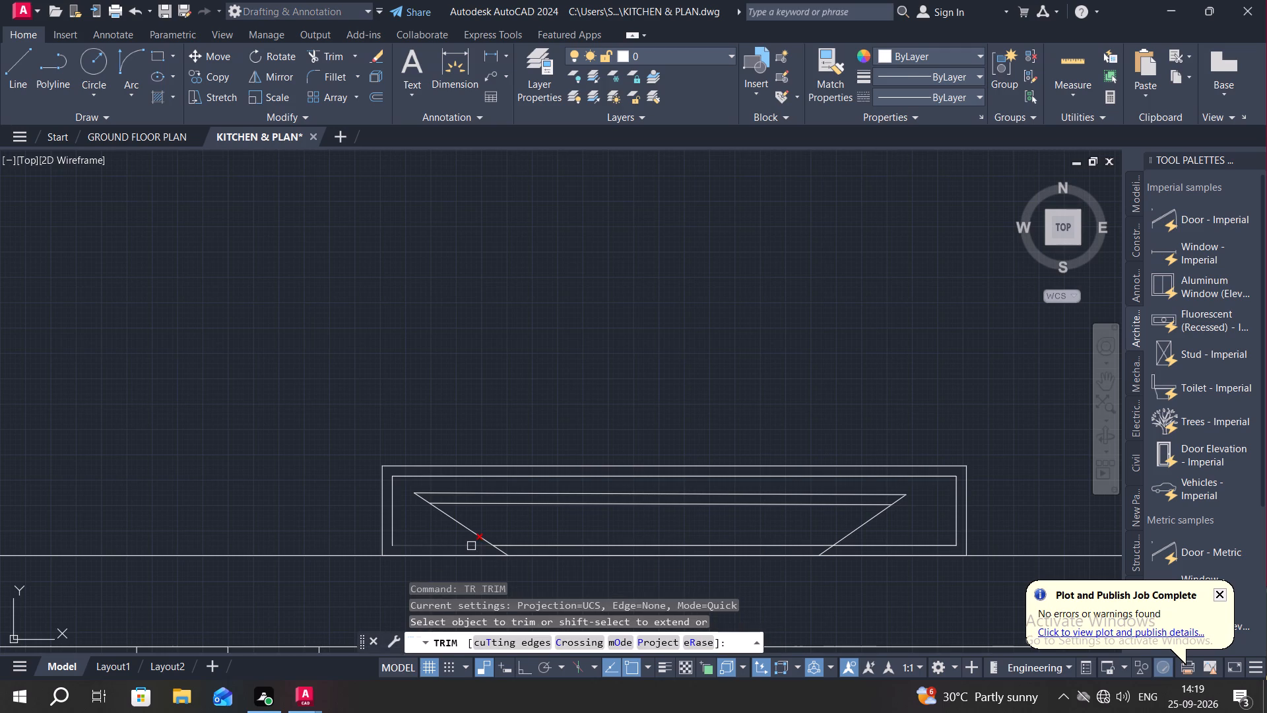
left_click(471, 546)
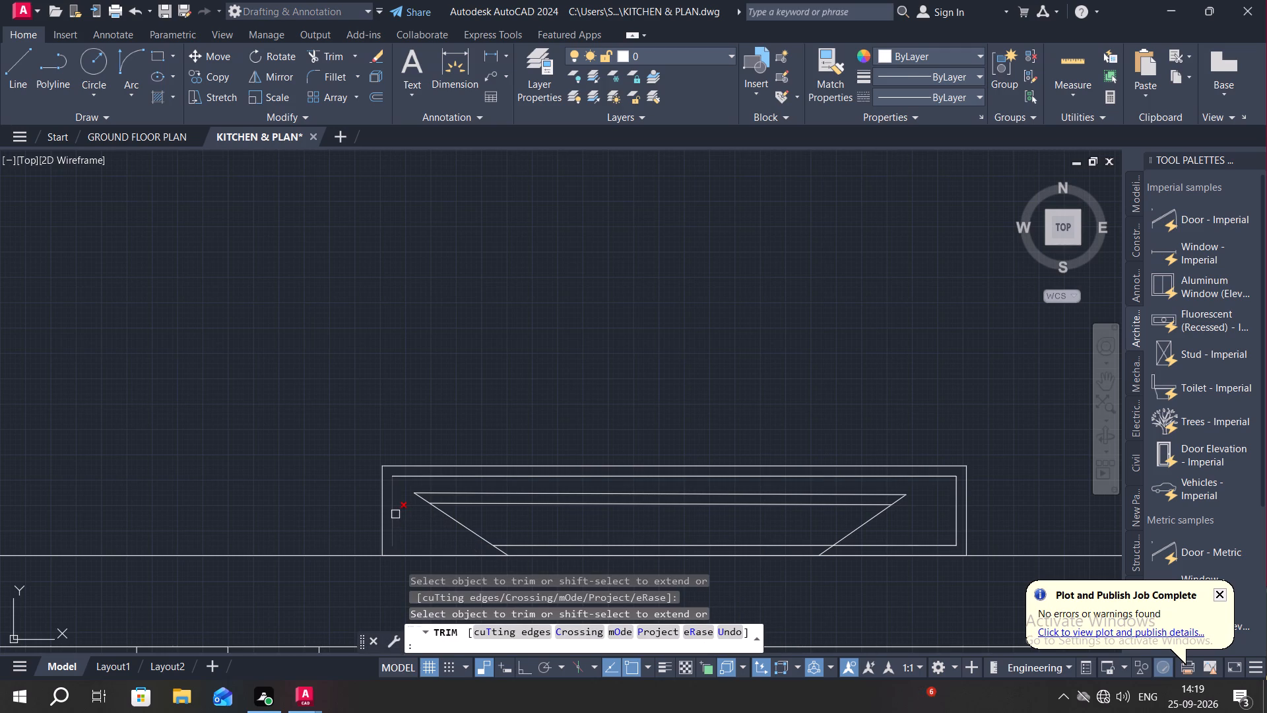
left_click(395, 514)
left_click(525, 479)
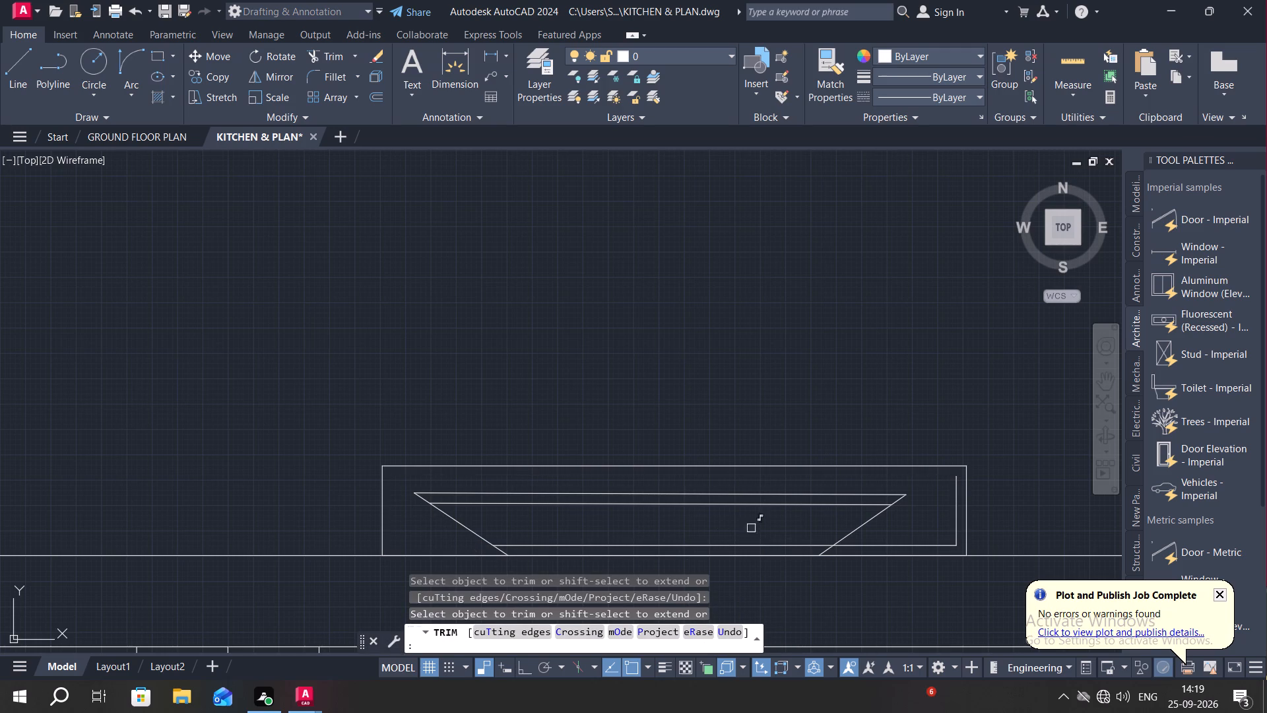
left_click(854, 547)
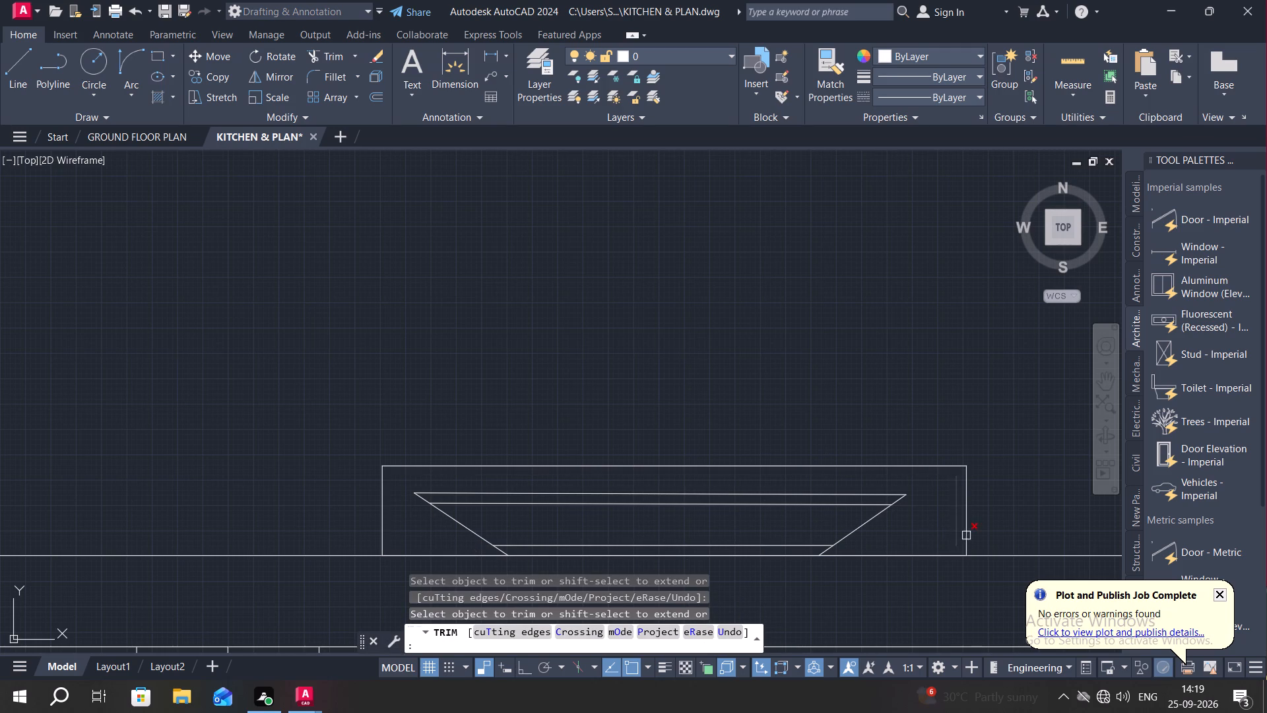
left_click(955, 529)
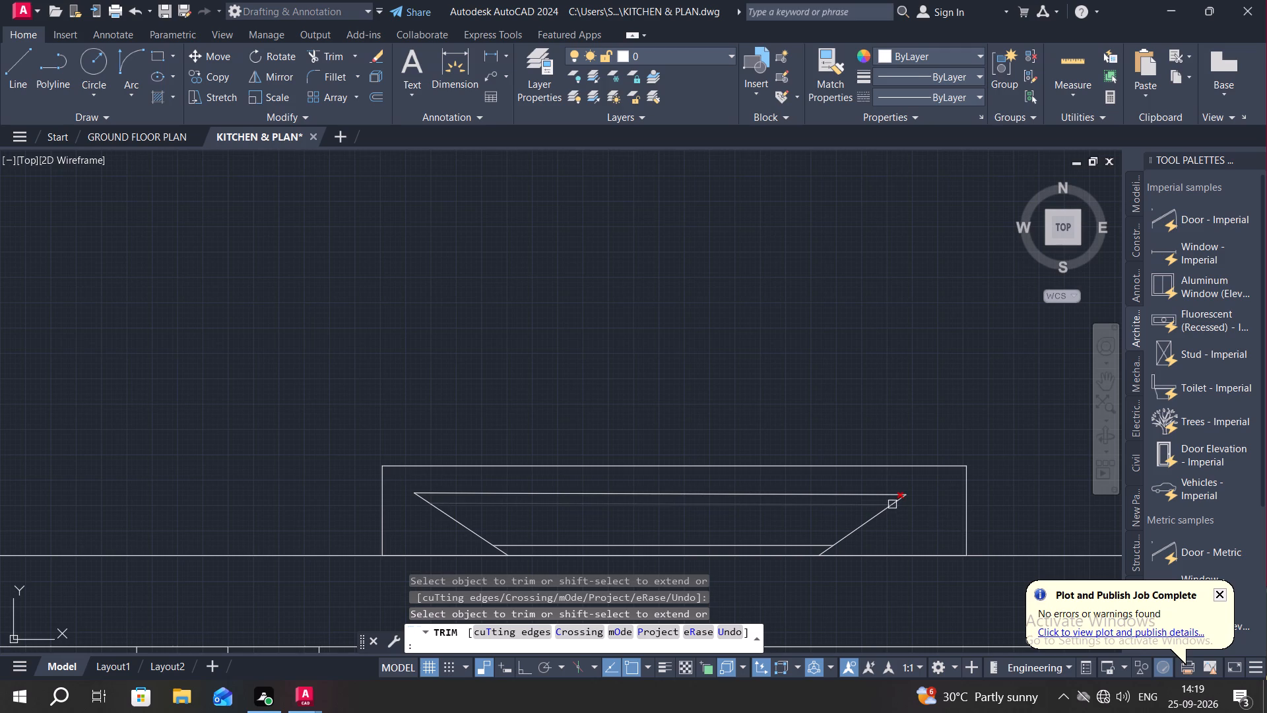
key("Escape")
Extend the two upper horizontal lines in both directions to the outer rectangle's sides.
scroll(897, 517, "up", 2)
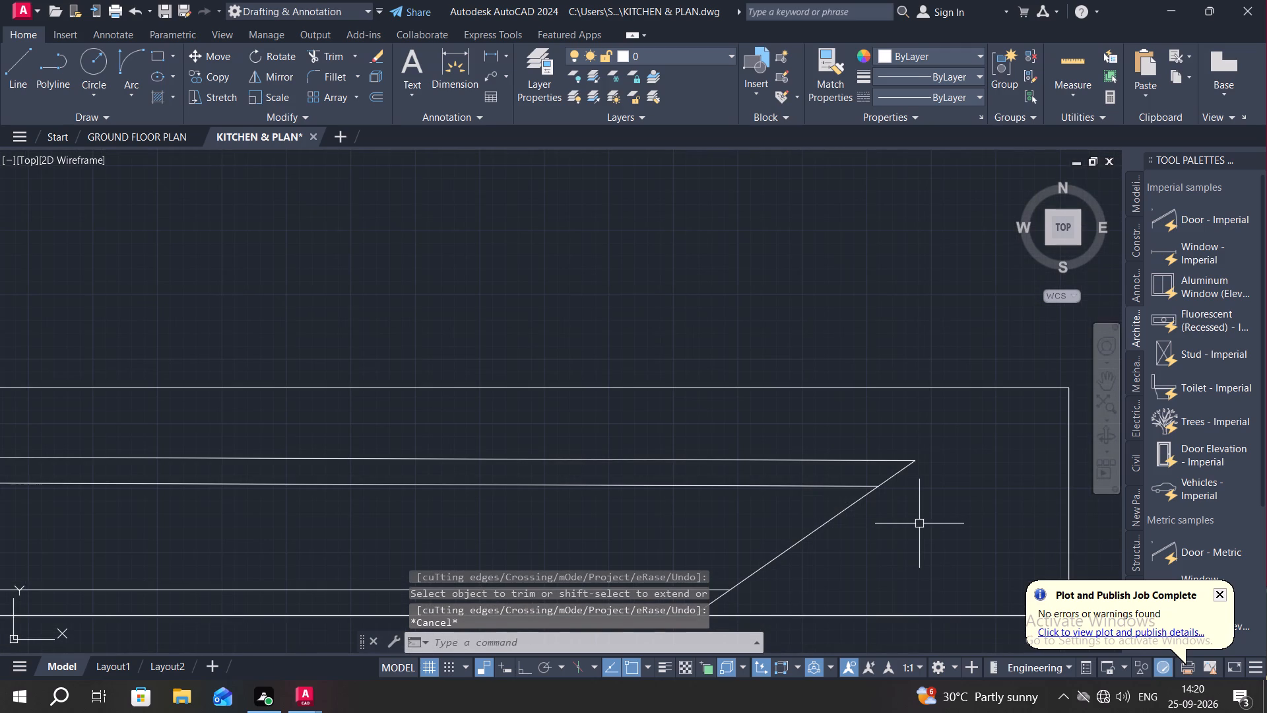
type("EX")
key("space")
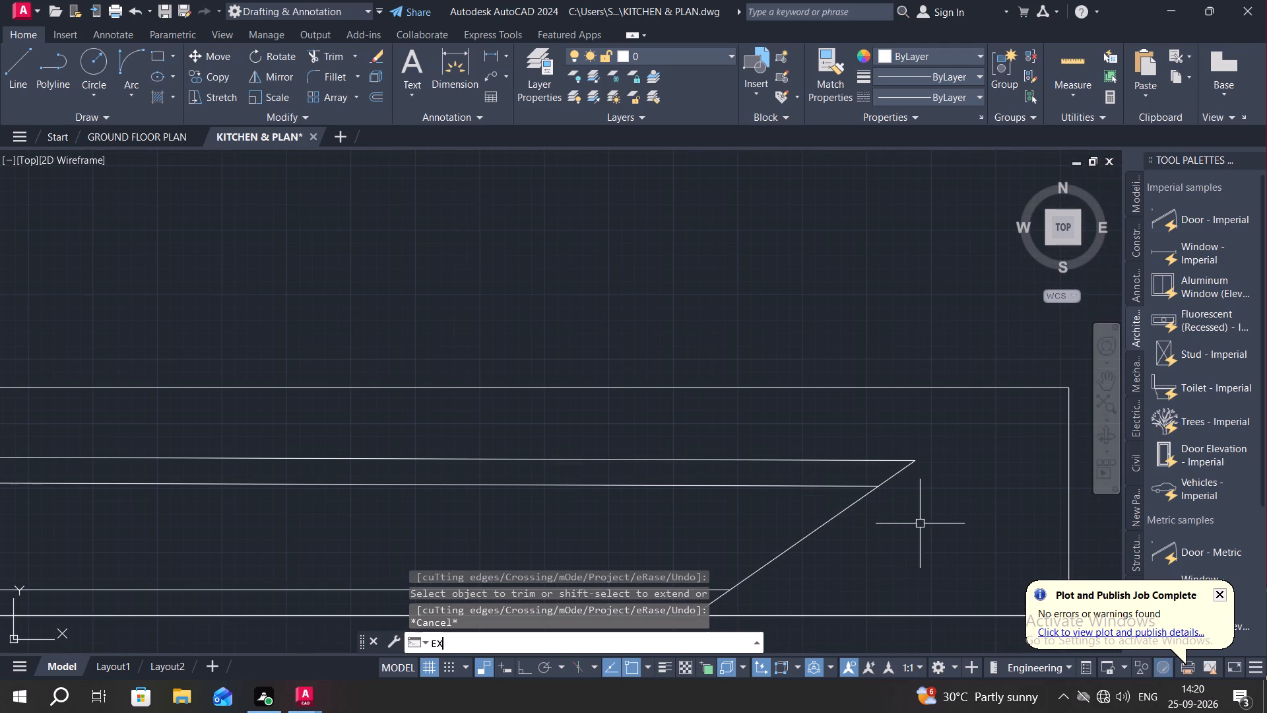
left_click(839, 486)
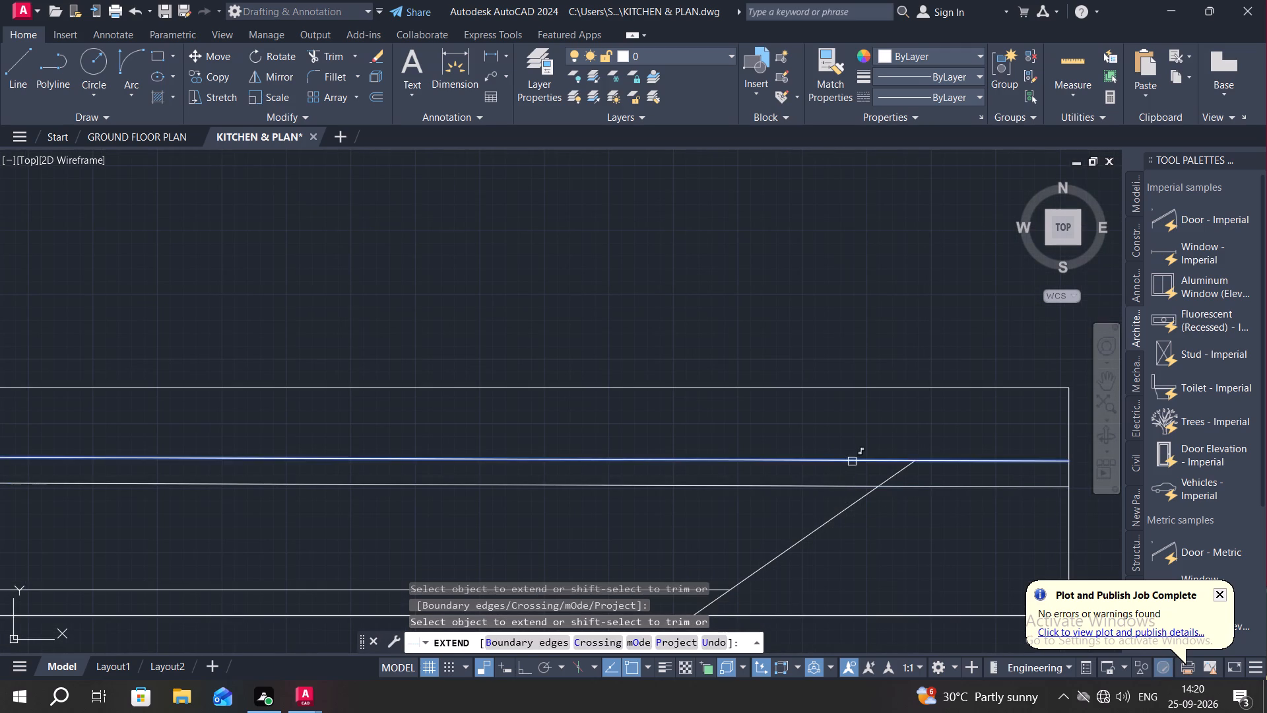
left_click(852, 461)
scroll(888, 502, "down", 2)
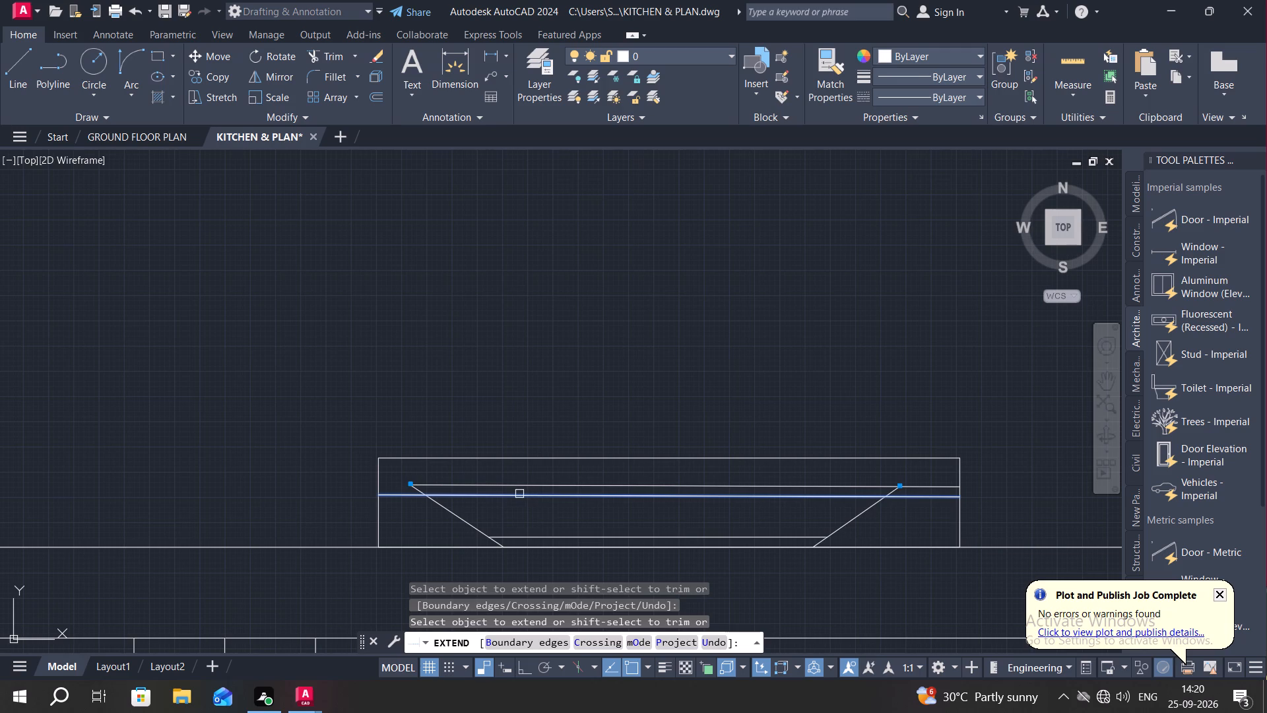
left_click(519, 494)
left_click(507, 484)
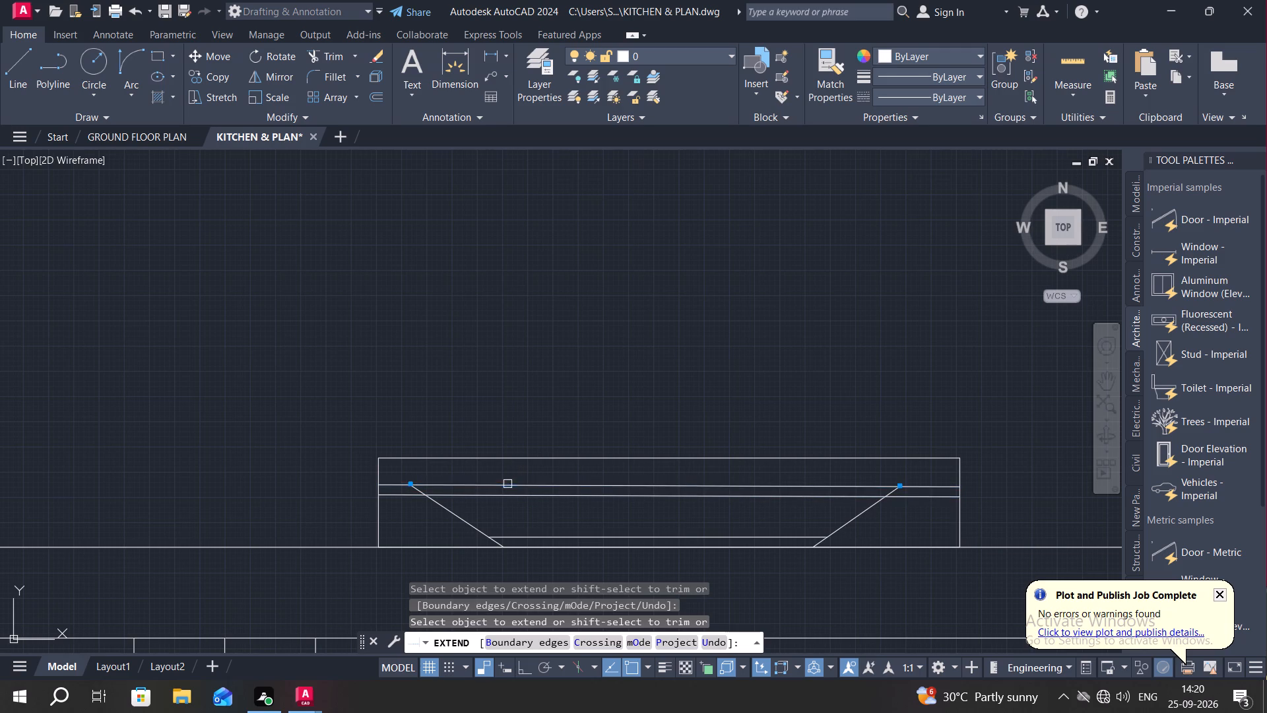
key("Escape")
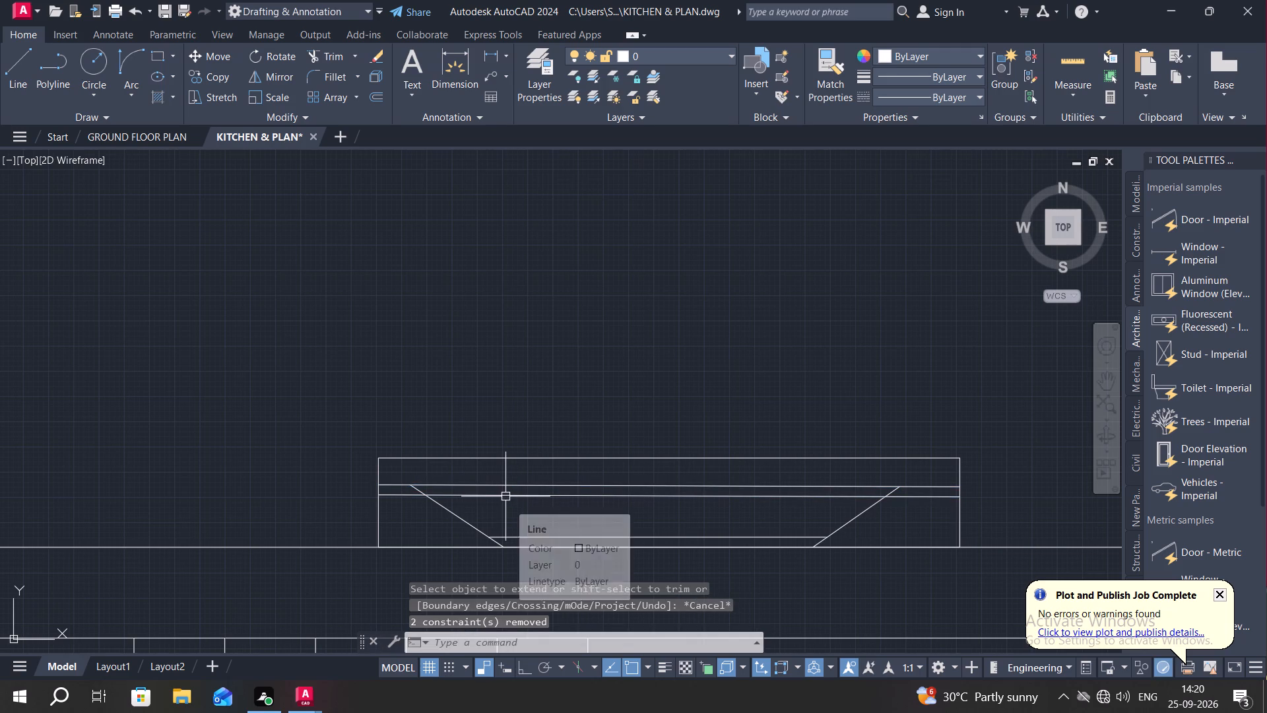
Draw a short vertical line between the unit's two upper horizontal lines near each end, outside the slanted lines.
key("l")
key("space")
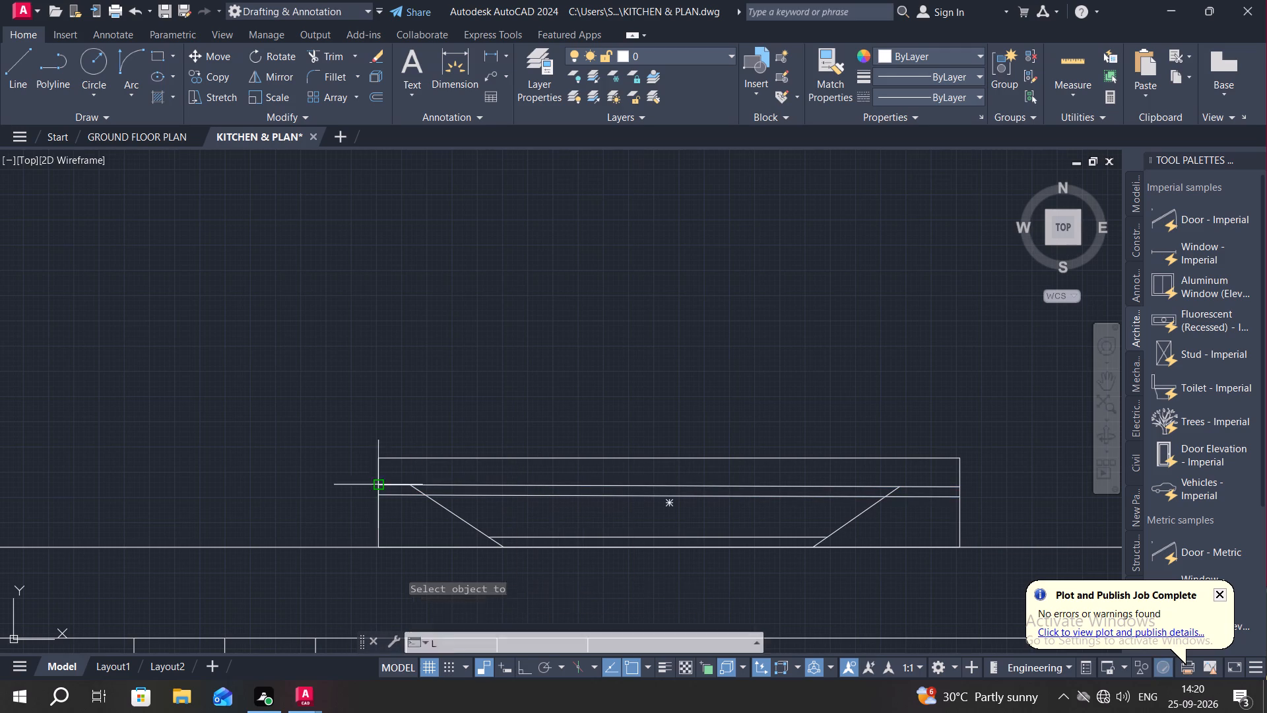
left_click(401, 487)
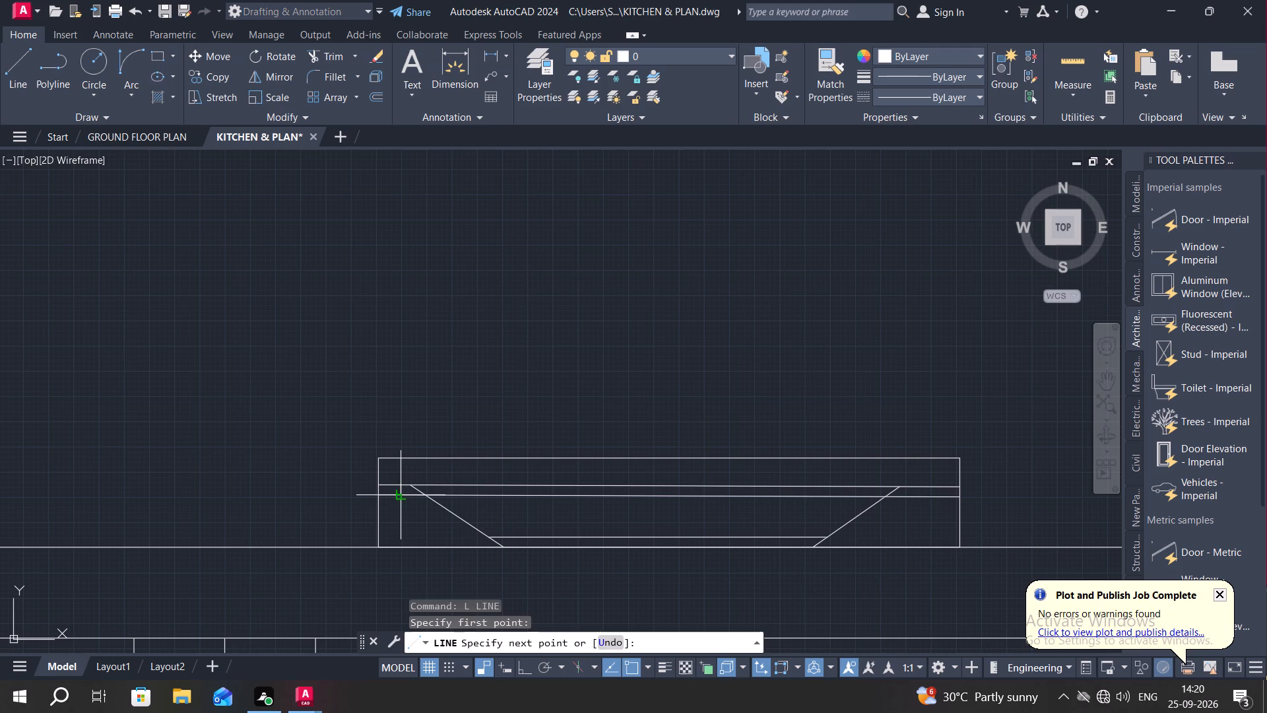
left_click(401, 494)
key("Escape")
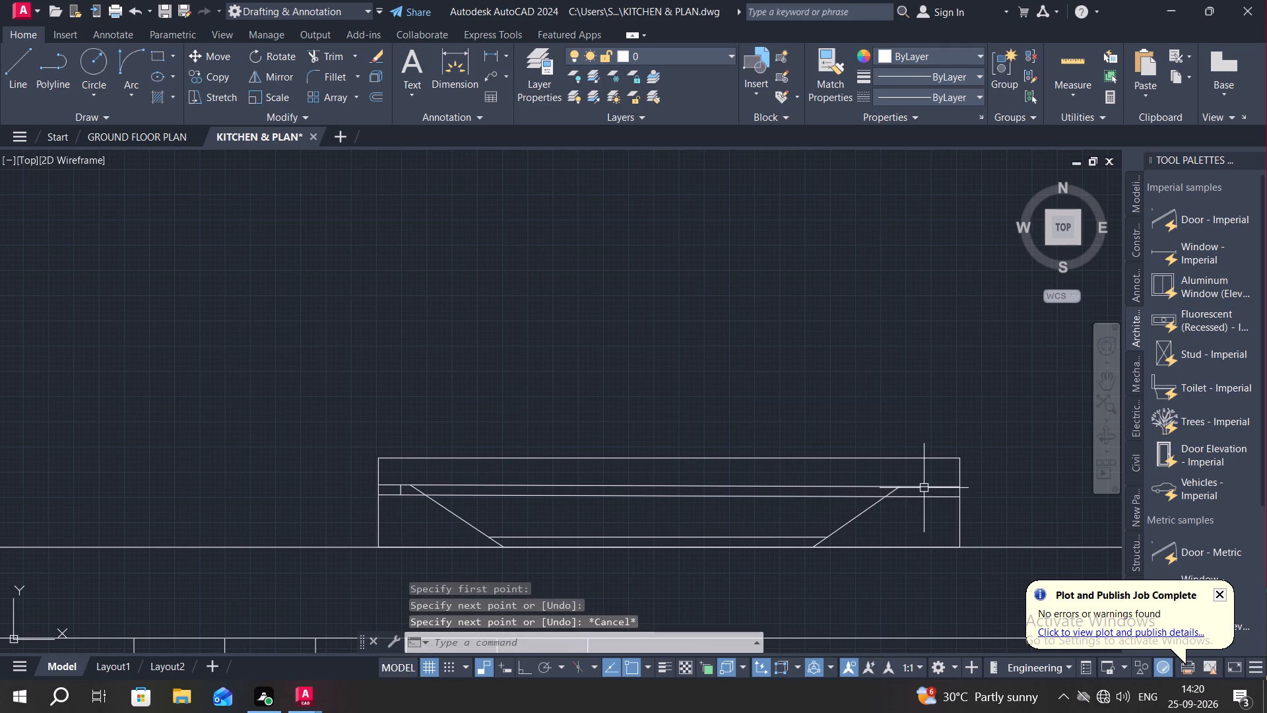
key("space")
left_click(925, 487)
left_click(927, 494)
key("Escape")
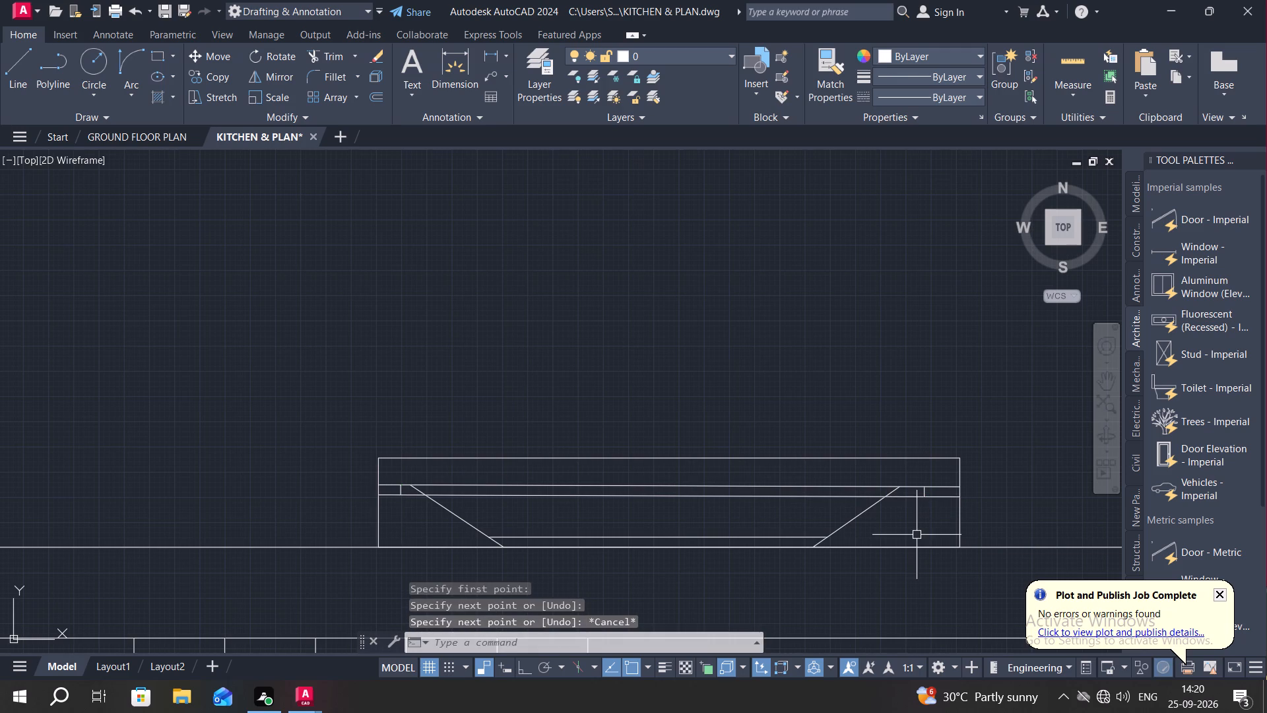
Trim the two horizontal lines beyond the short verticals and remove the slanted lines' tips between the horizontals.
key("t")
key("r")
key("space")
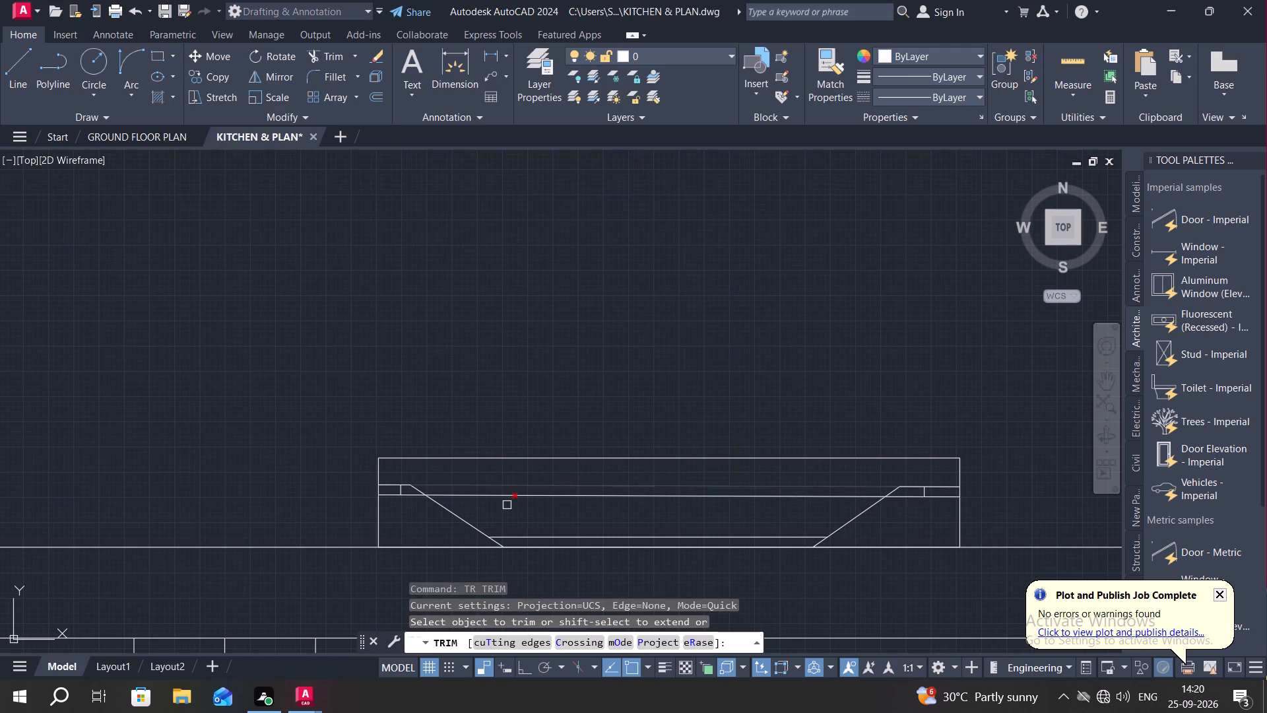
scroll(379, 504, "up", 1)
left_click_drag(401, 451, 405, 500)
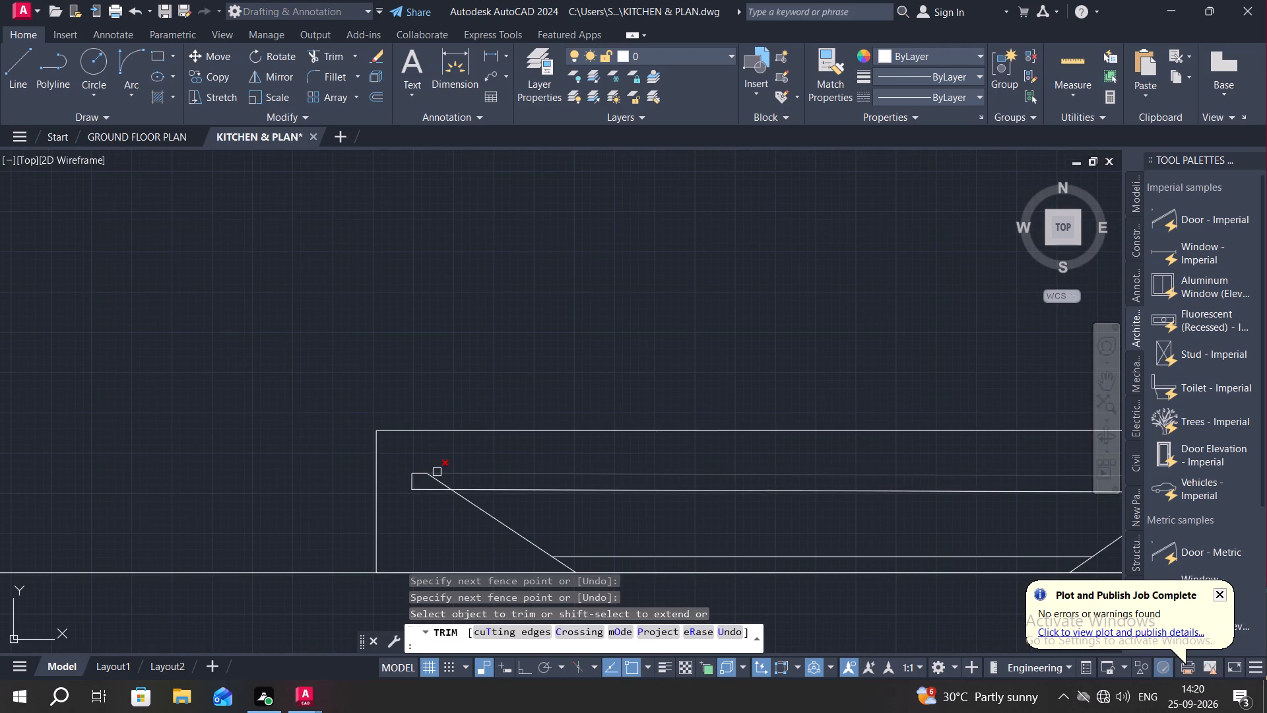
left_click(438, 481)
scroll(438, 500, "down", 2)
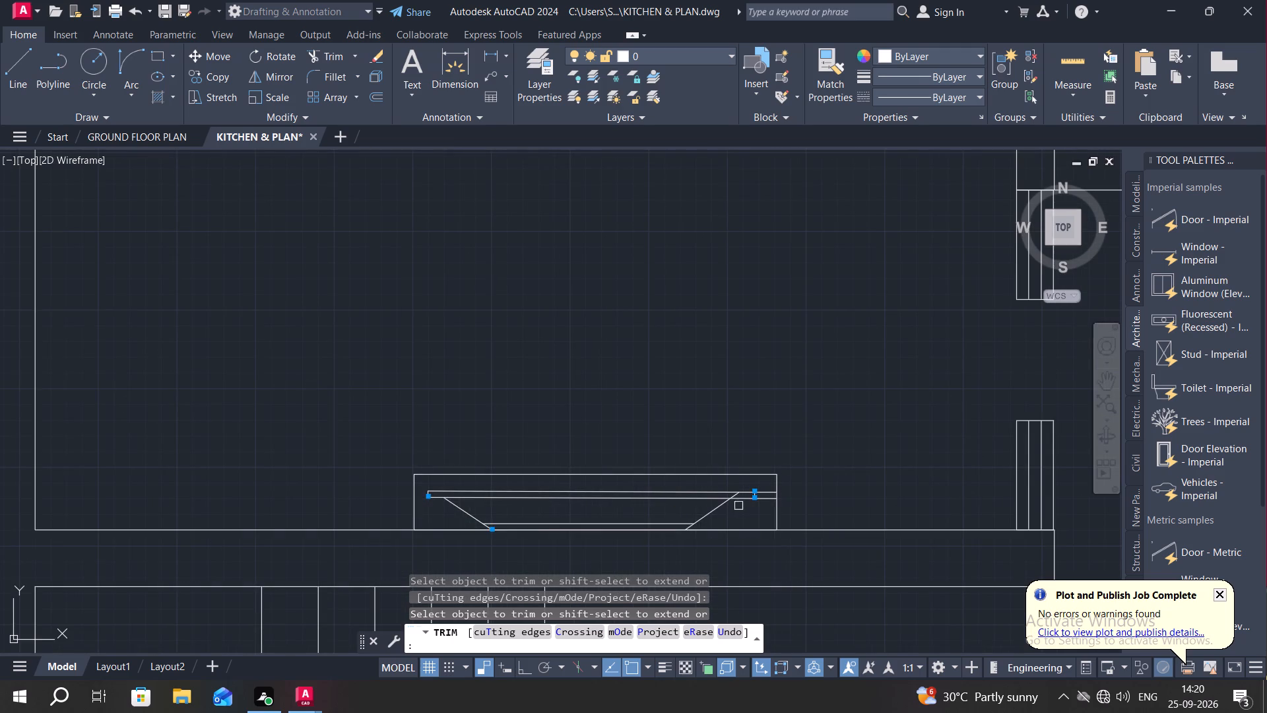
scroll(750, 503, "up", 1)
left_click_drag(771, 479, 775, 496)
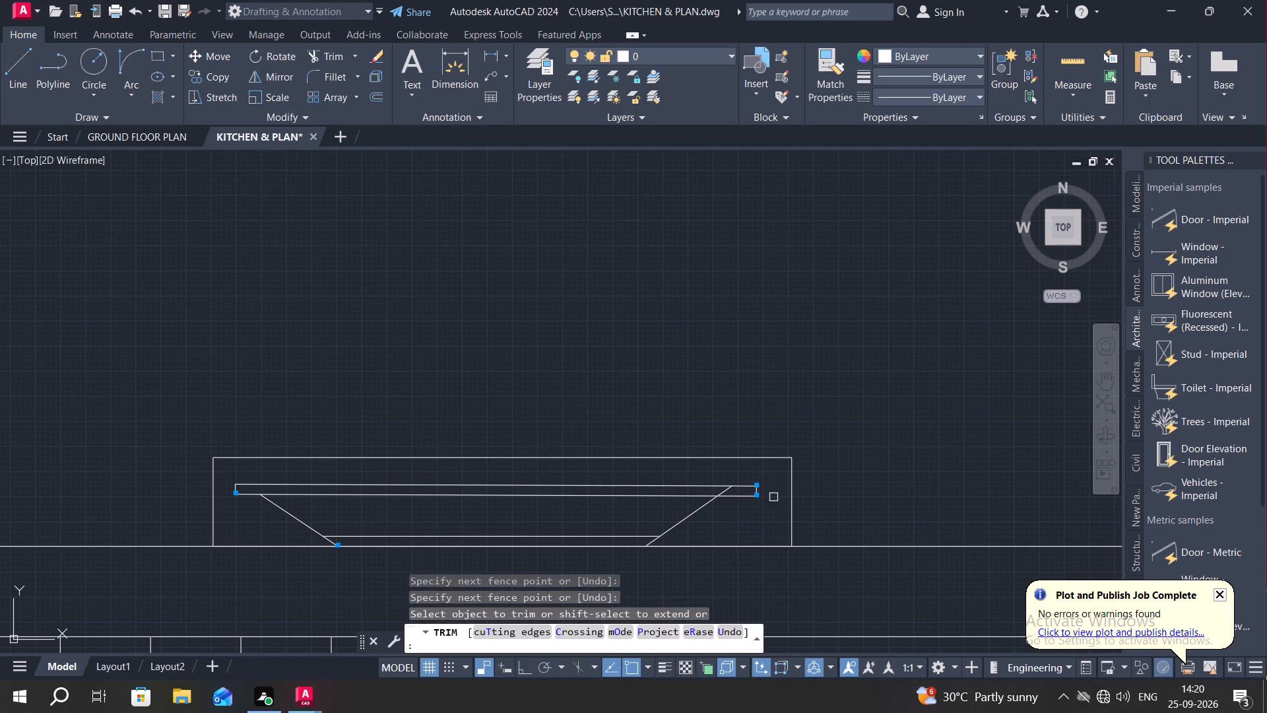
key("Escape")
type("TR")
key("space")
scroll(730, 487, "up", 2)
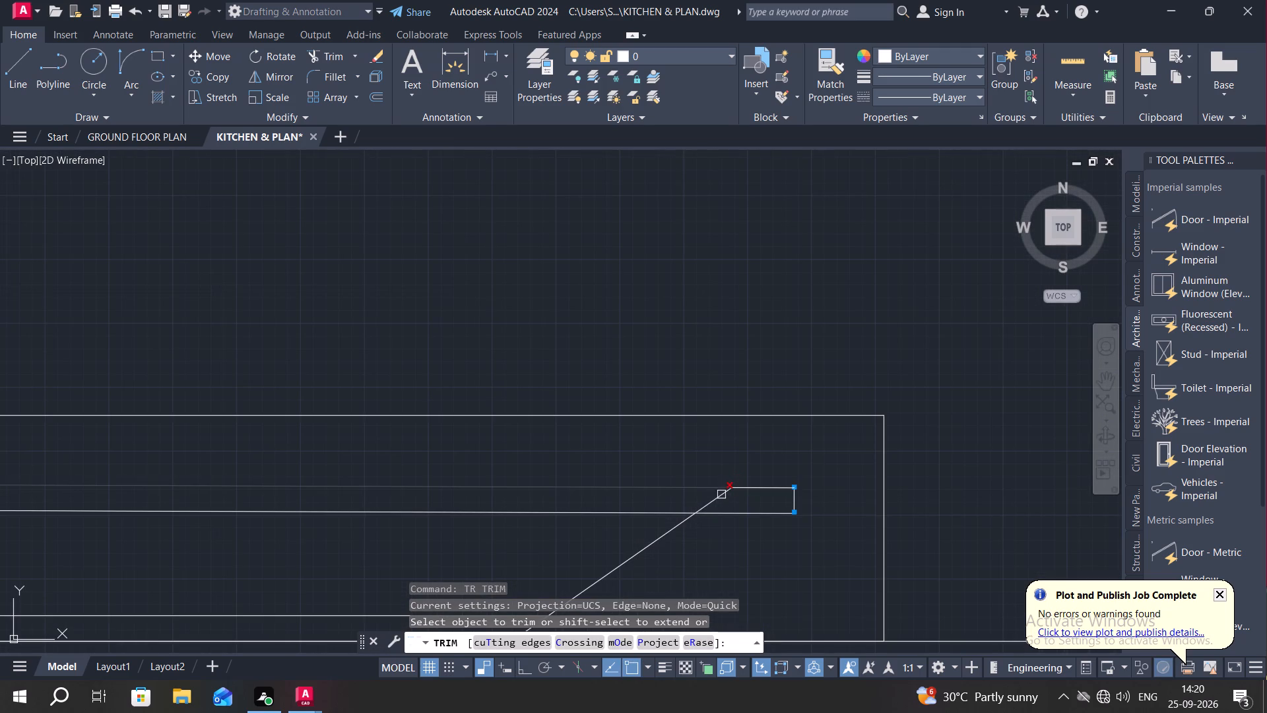
left_click(721, 496)
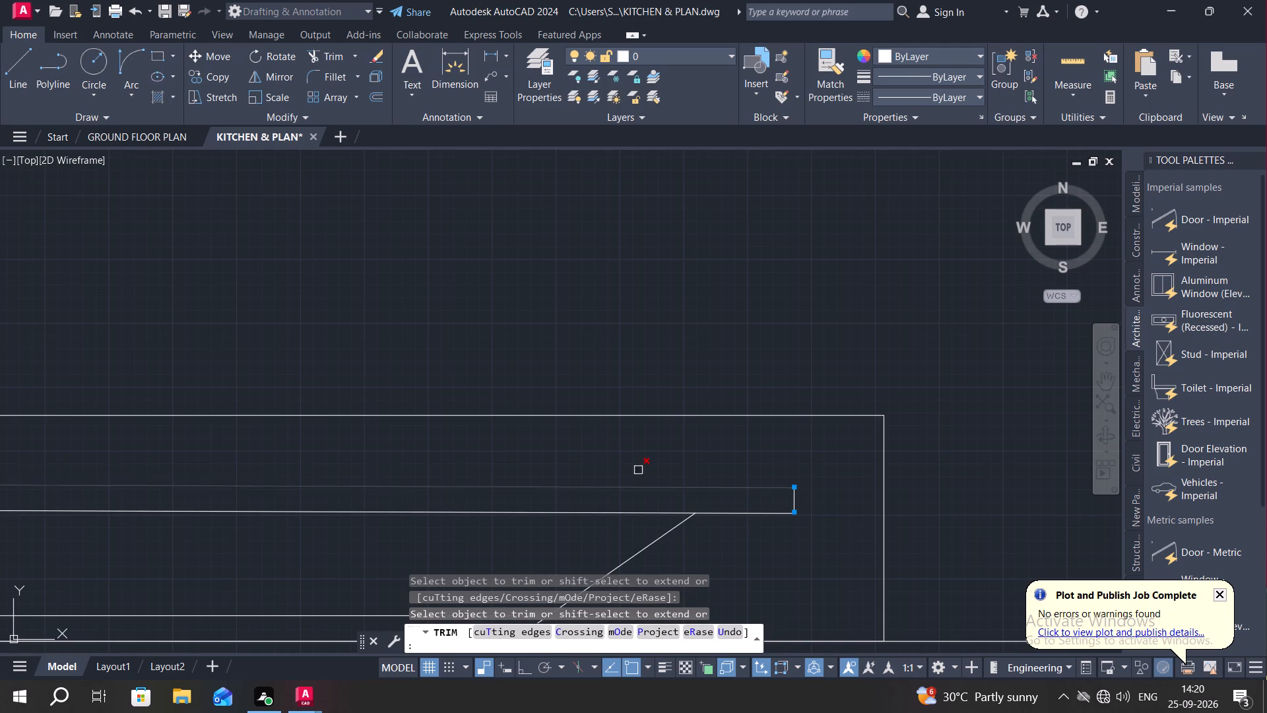
key("Escape")
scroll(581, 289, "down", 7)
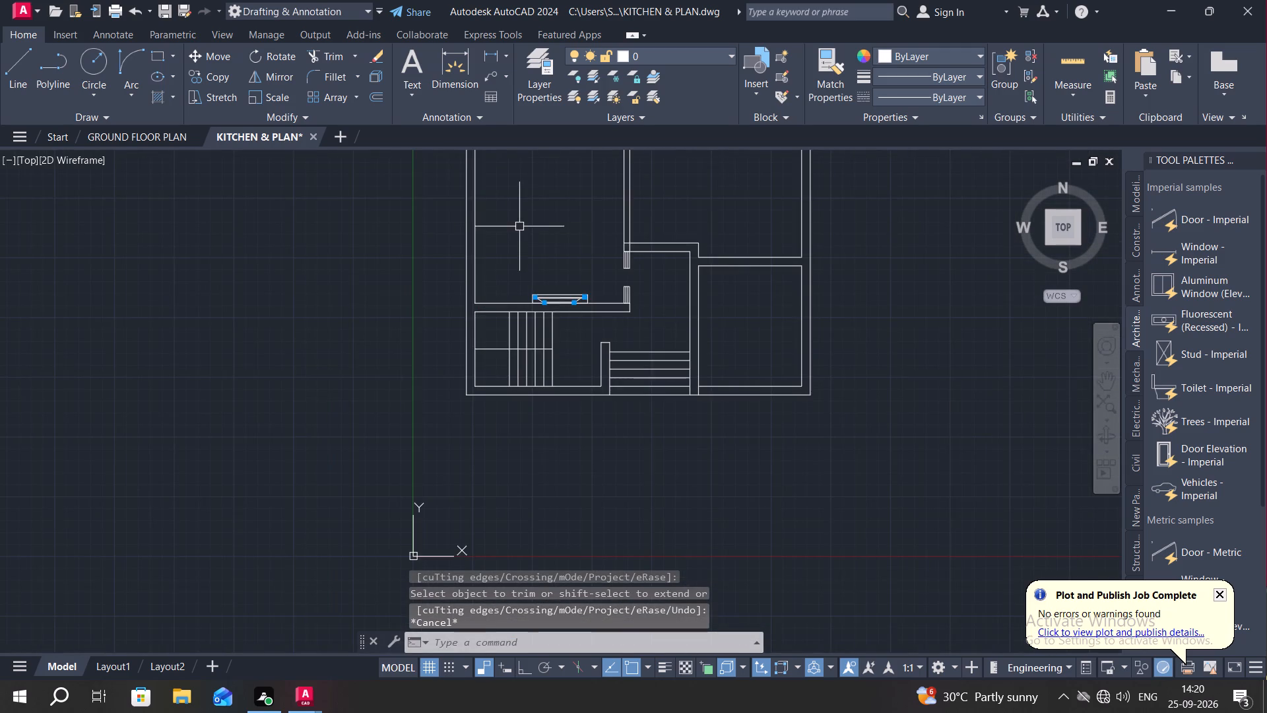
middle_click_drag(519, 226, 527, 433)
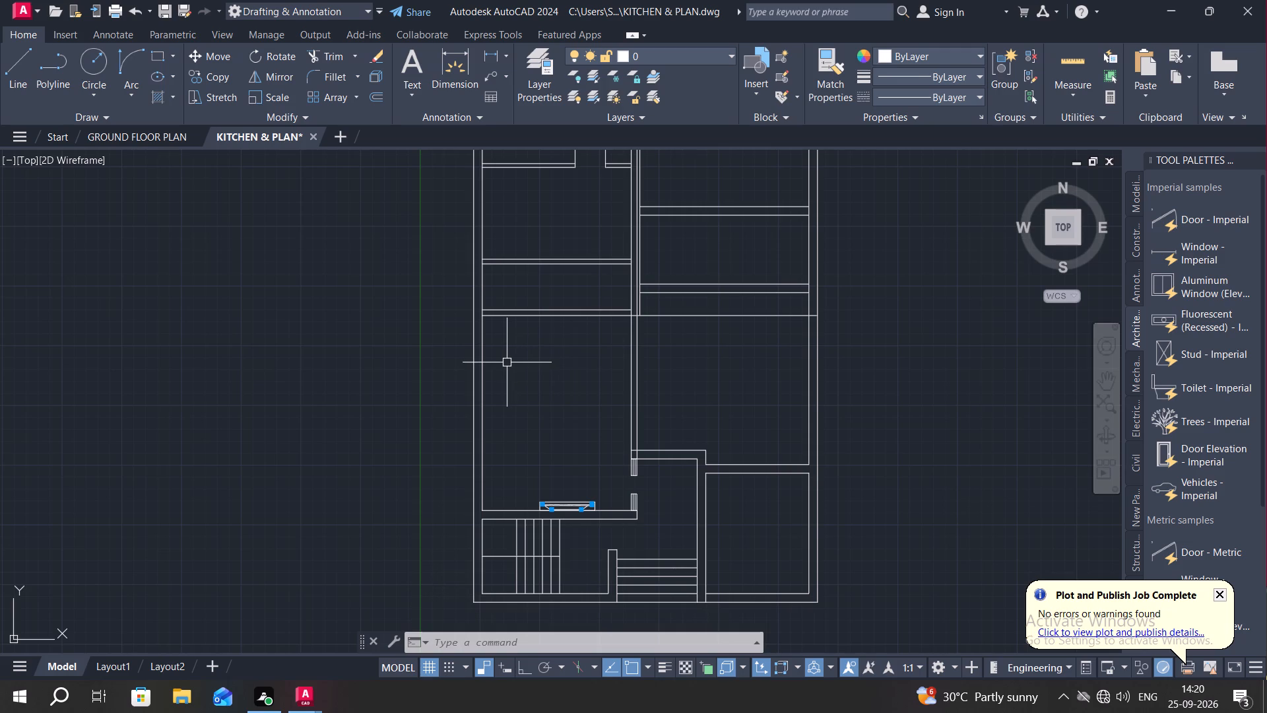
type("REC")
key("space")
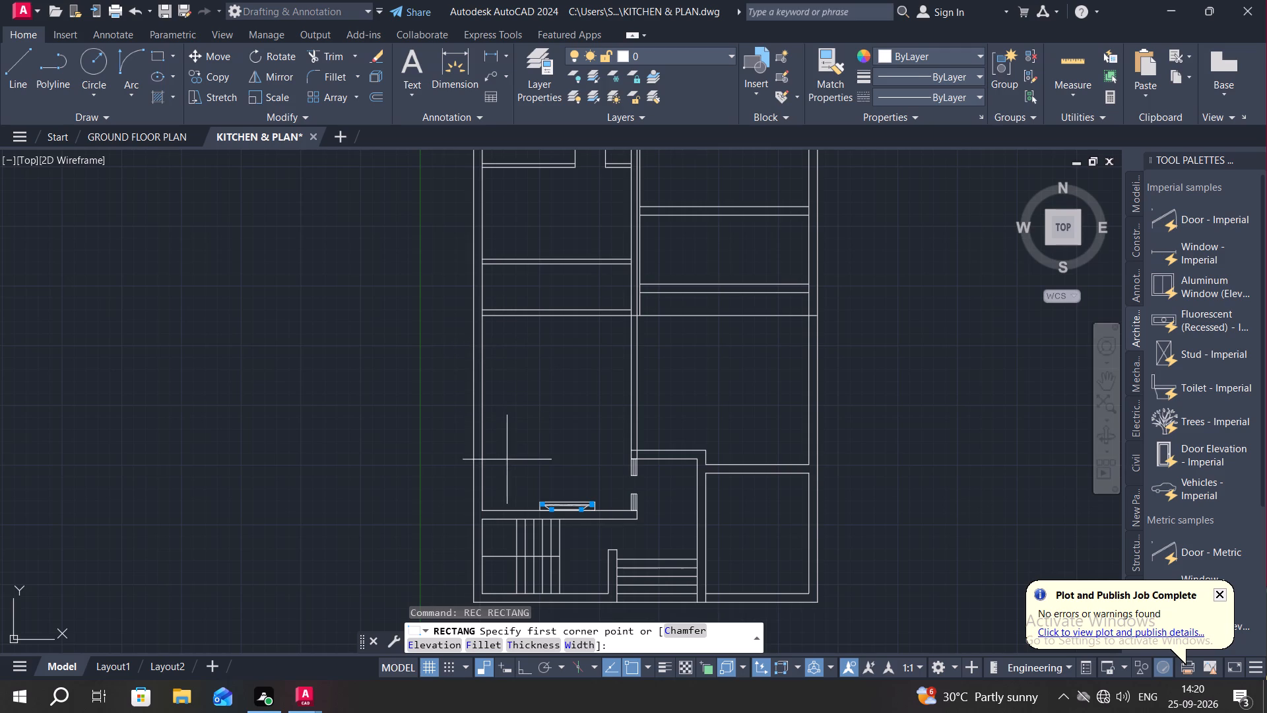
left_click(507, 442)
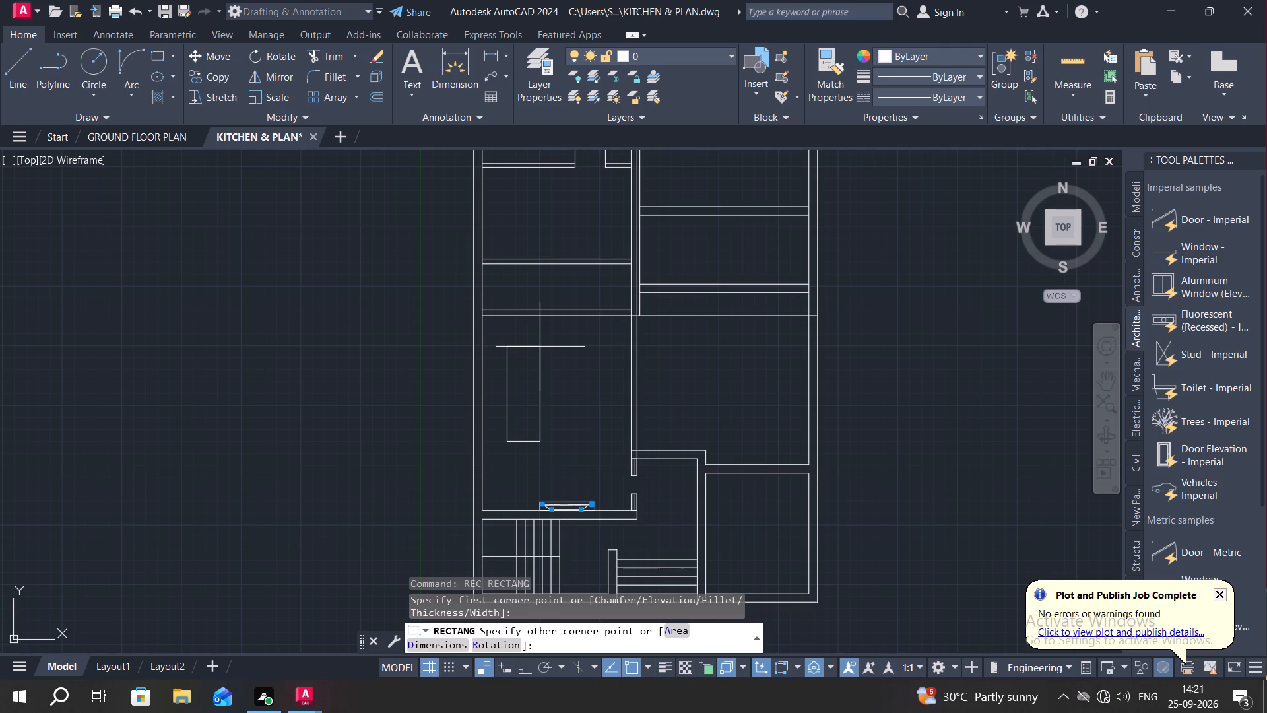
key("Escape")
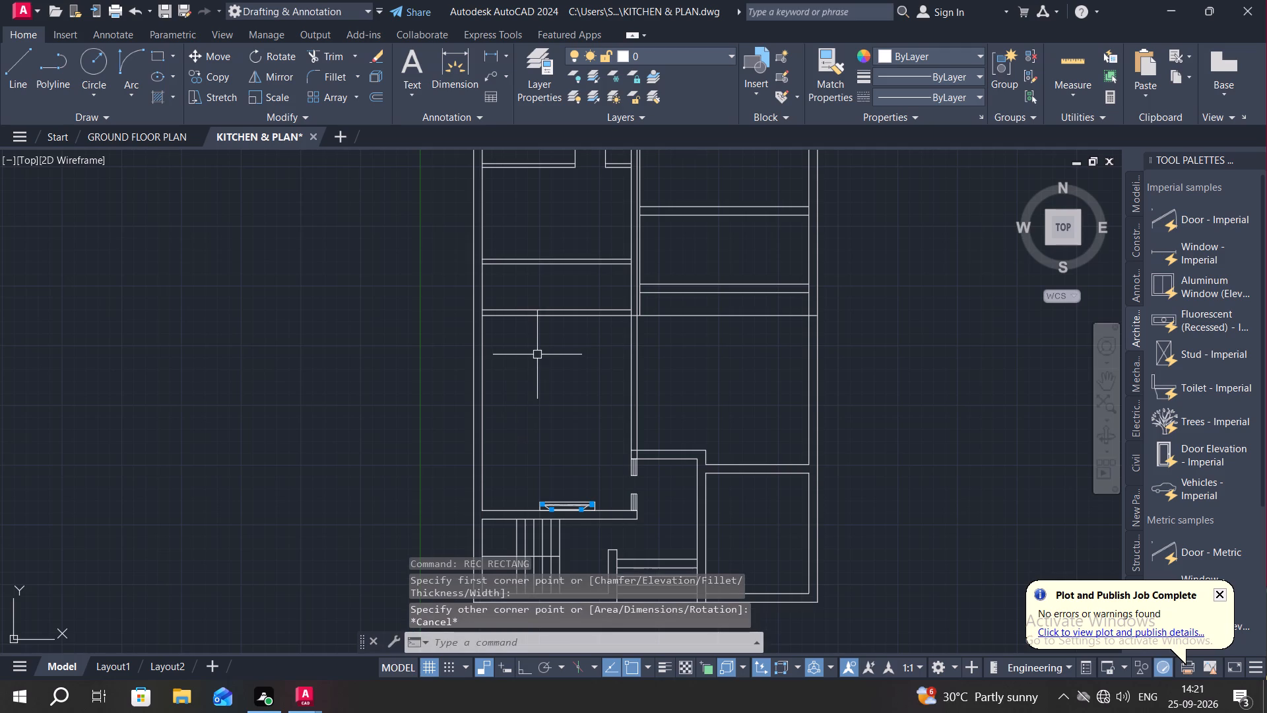
Draw an upright rectangle about 2'-6" by 8'-10" near the left wall of the room containing the detailed unit.
type("RE")
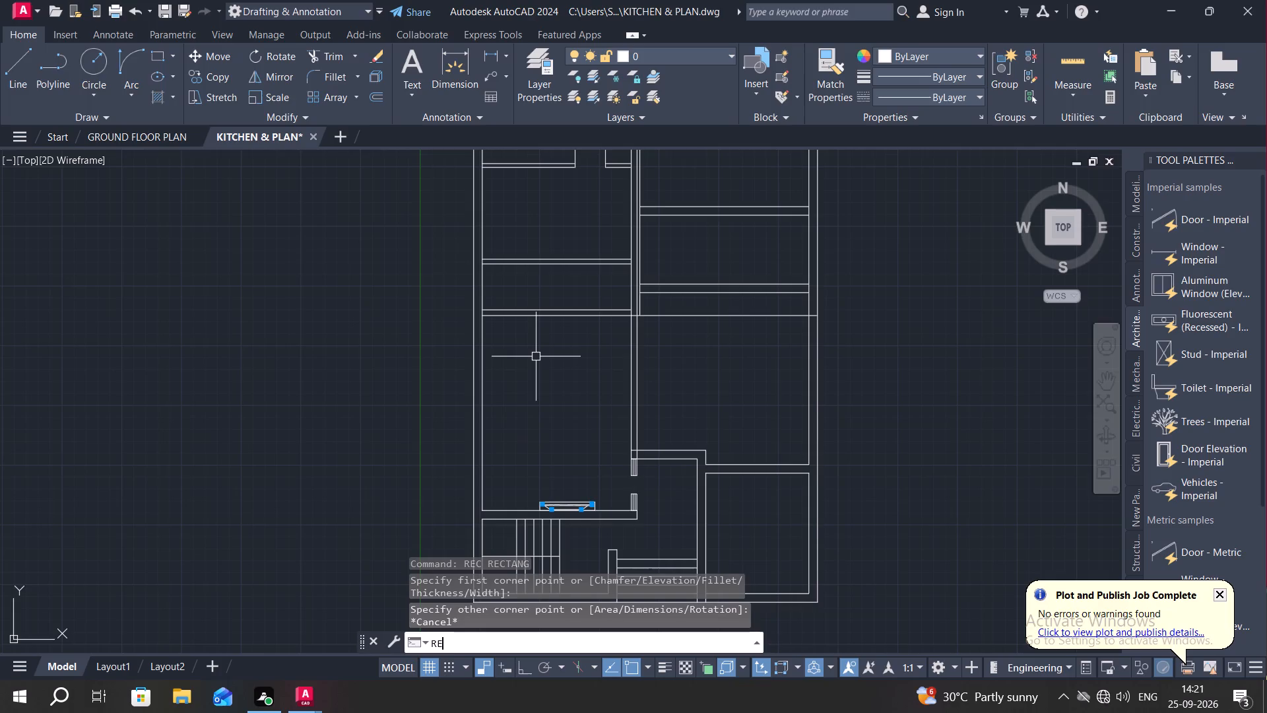
type("C")
key("space")
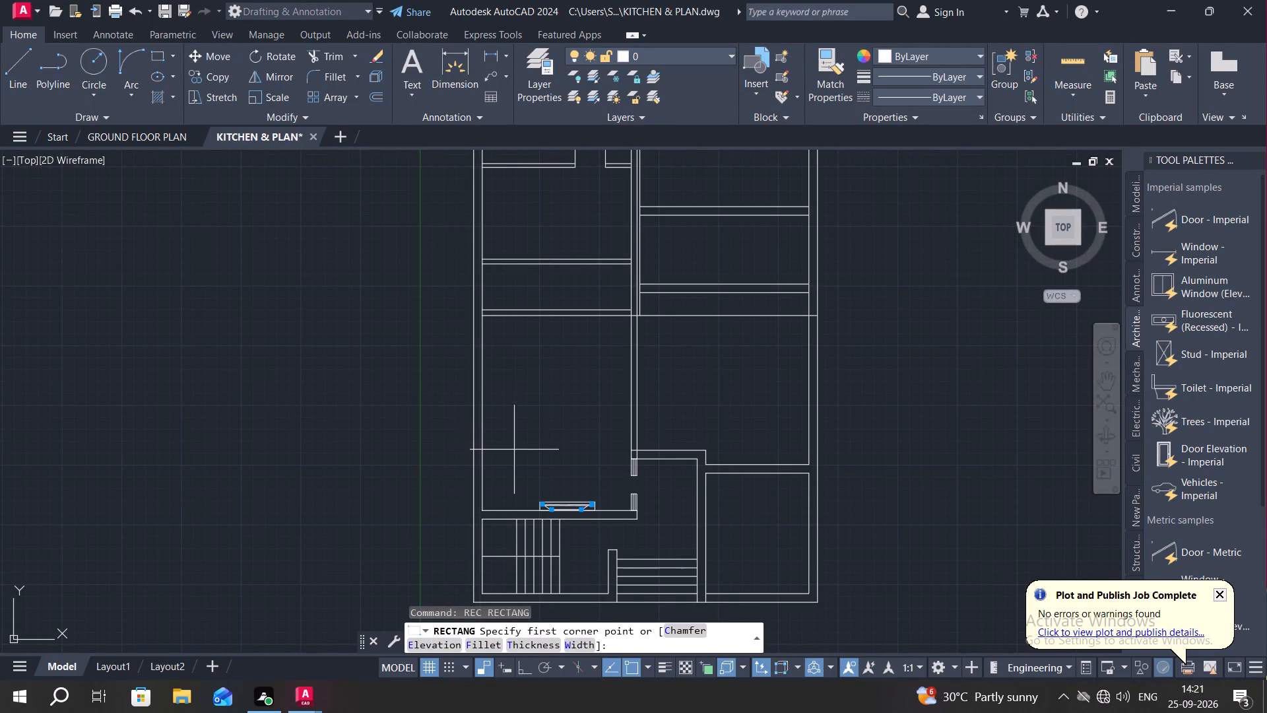
left_click(537, 442)
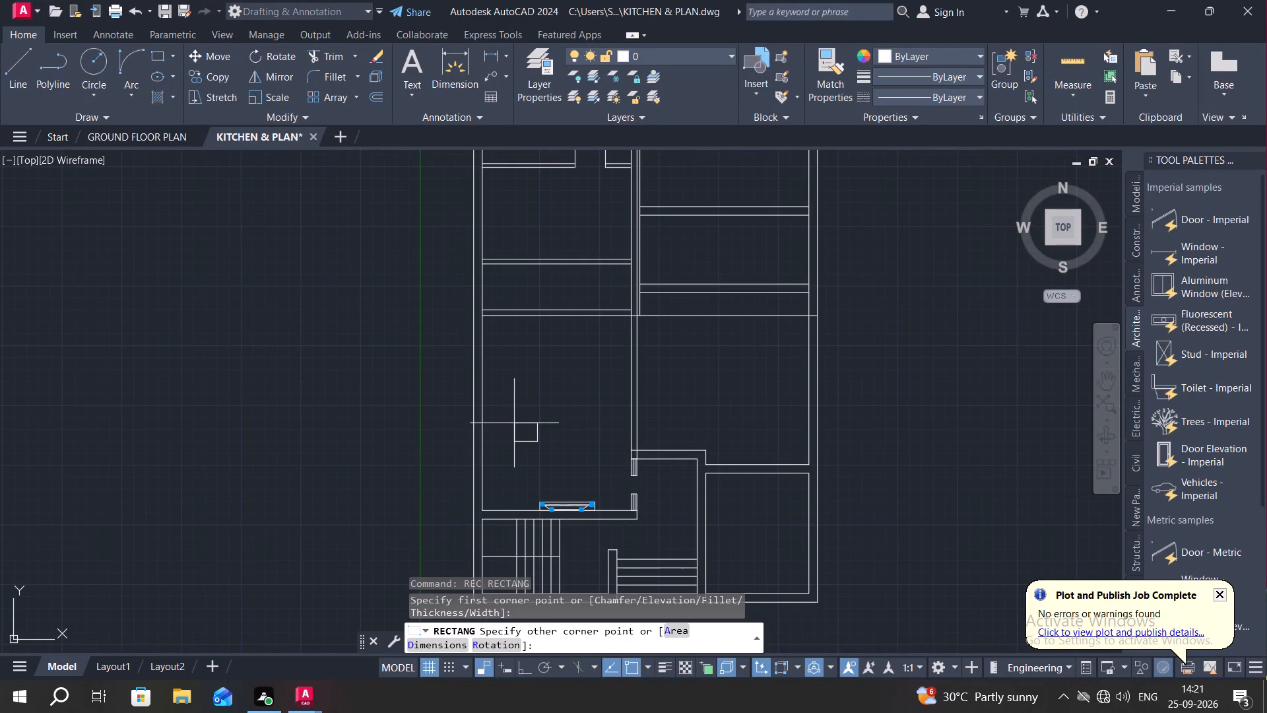
left_click(508, 341)
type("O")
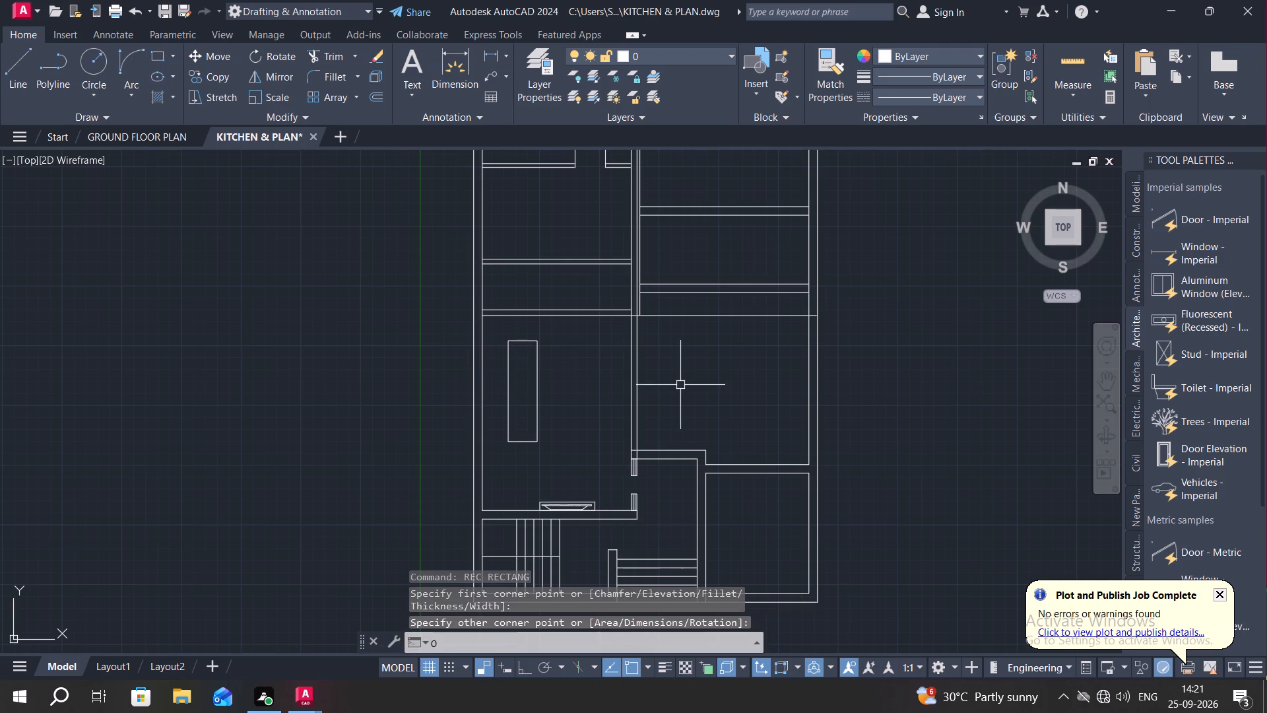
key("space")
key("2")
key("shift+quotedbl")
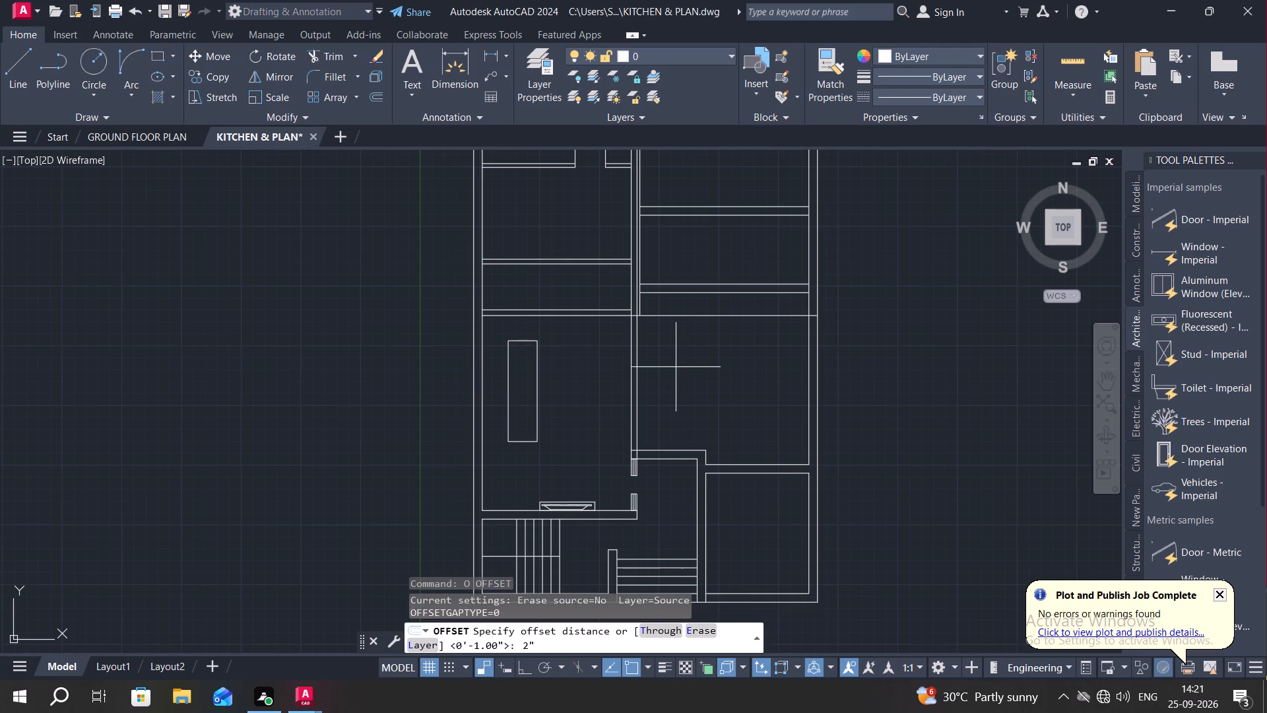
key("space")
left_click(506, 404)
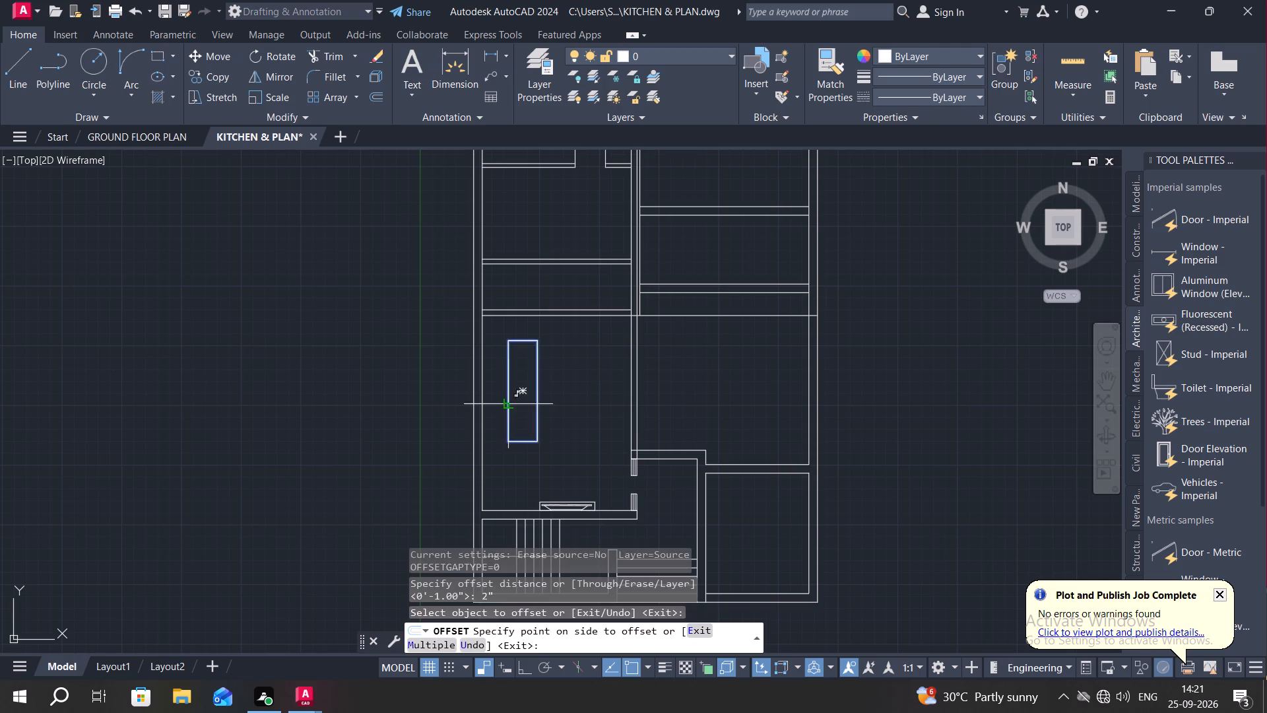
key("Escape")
Offset the new upright rectangle 6" outward.
key("o")
key("space")
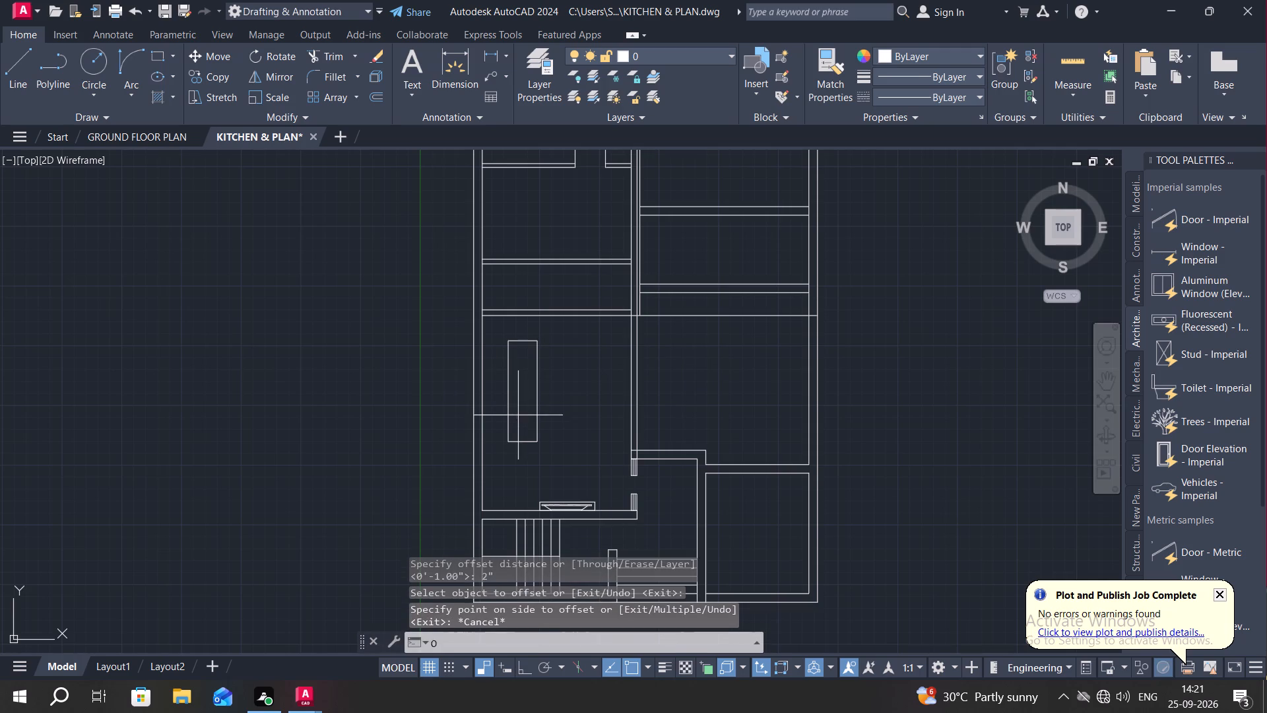
key("6")
key("shift+quotedbl")
key("space")
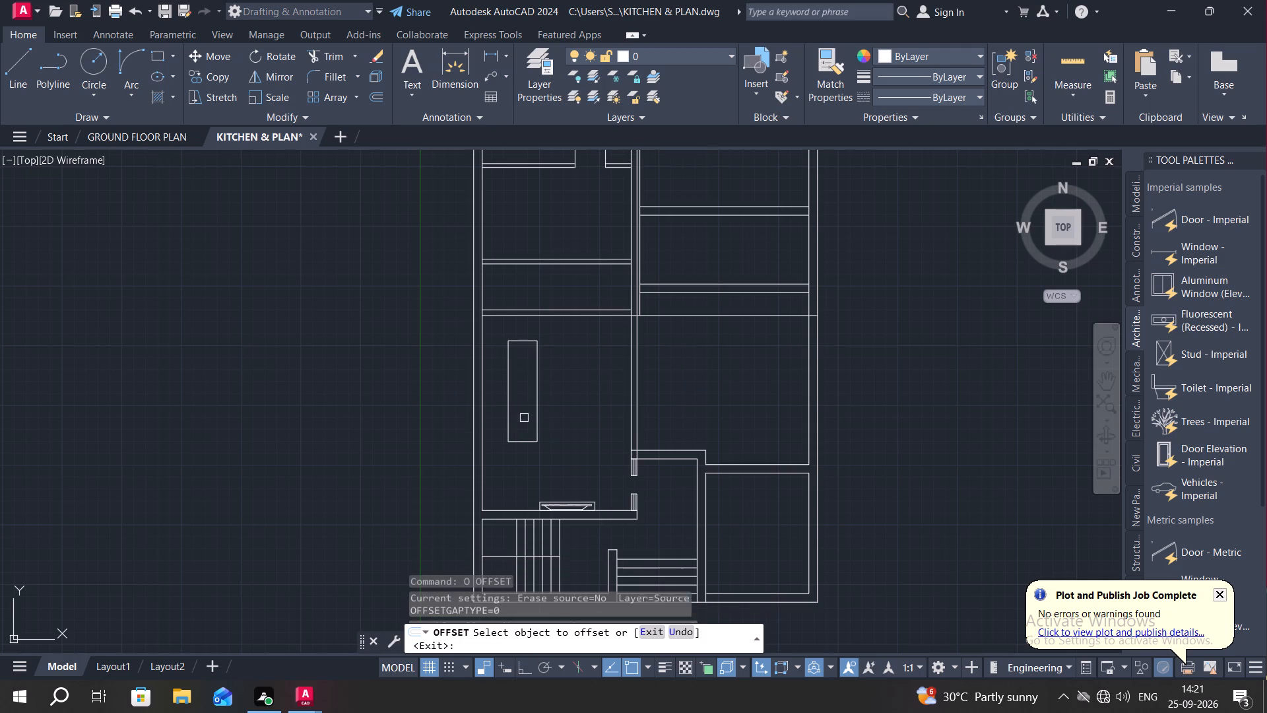
left_click(507, 410)
left_click(488, 448)
key("Escape")
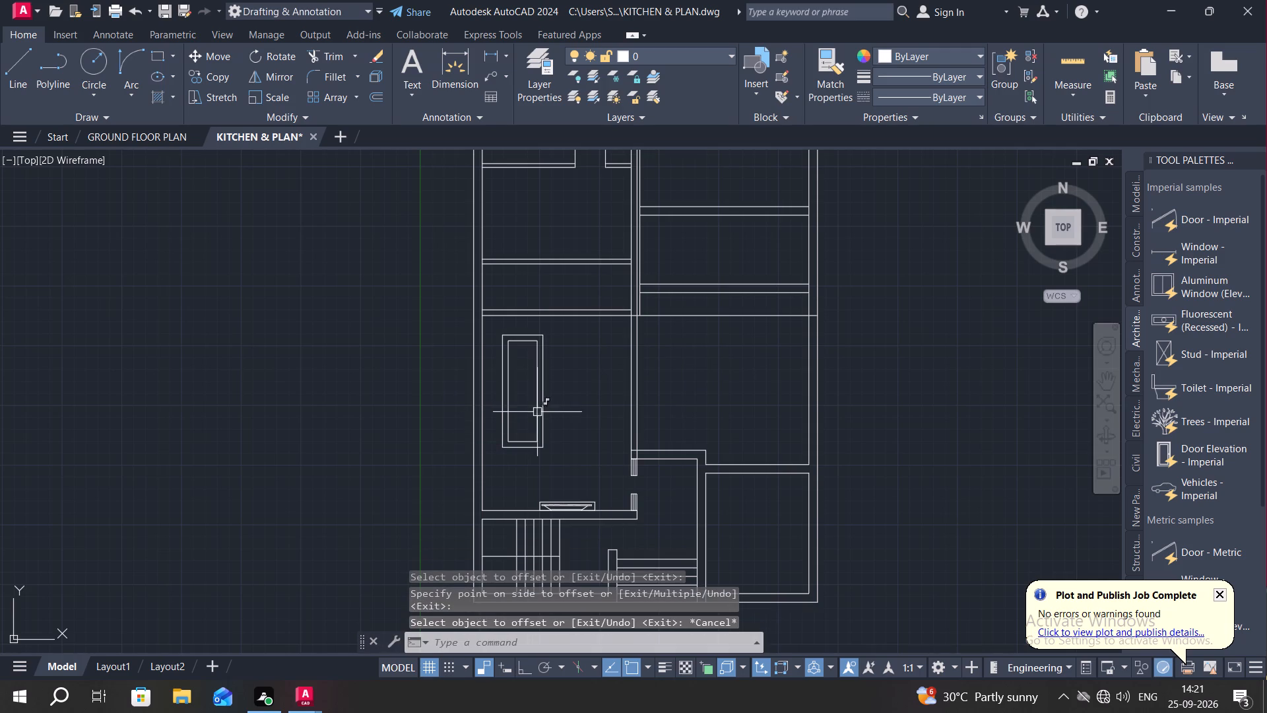
Trim away the right side of the outer offset rectangle.
type("TR")
key("space")
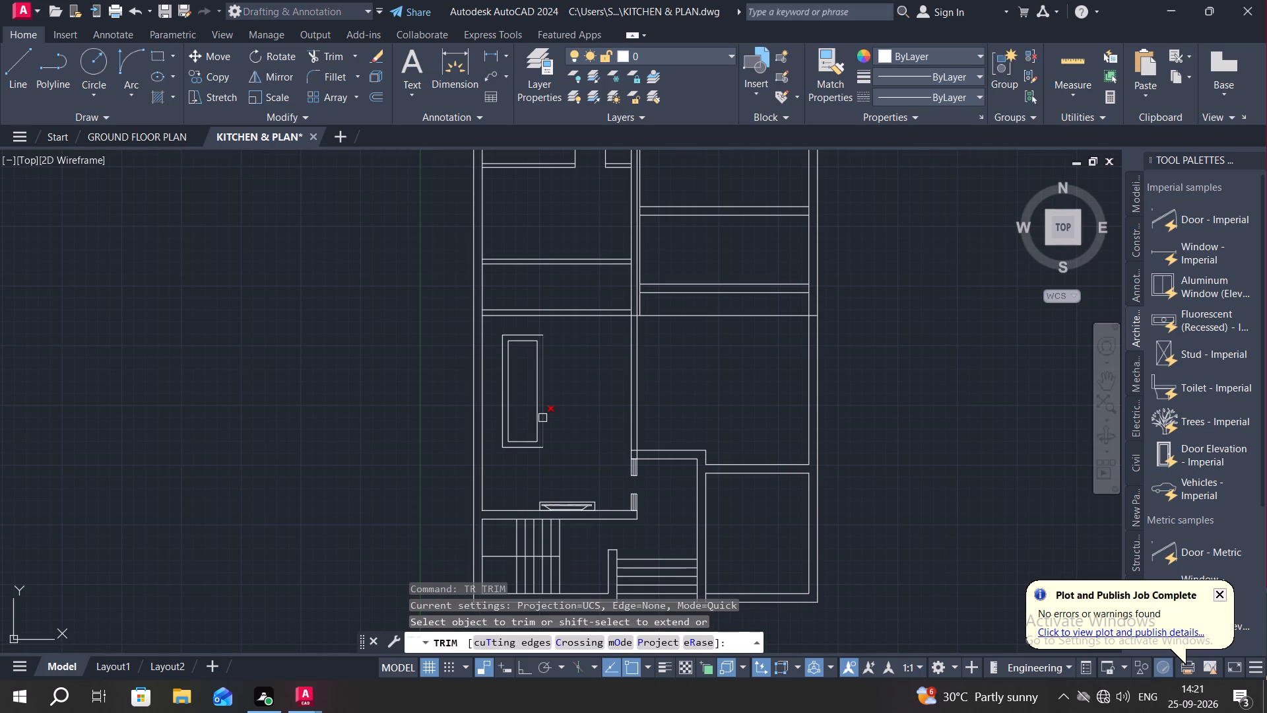
left_click(545, 415)
key("Escape")
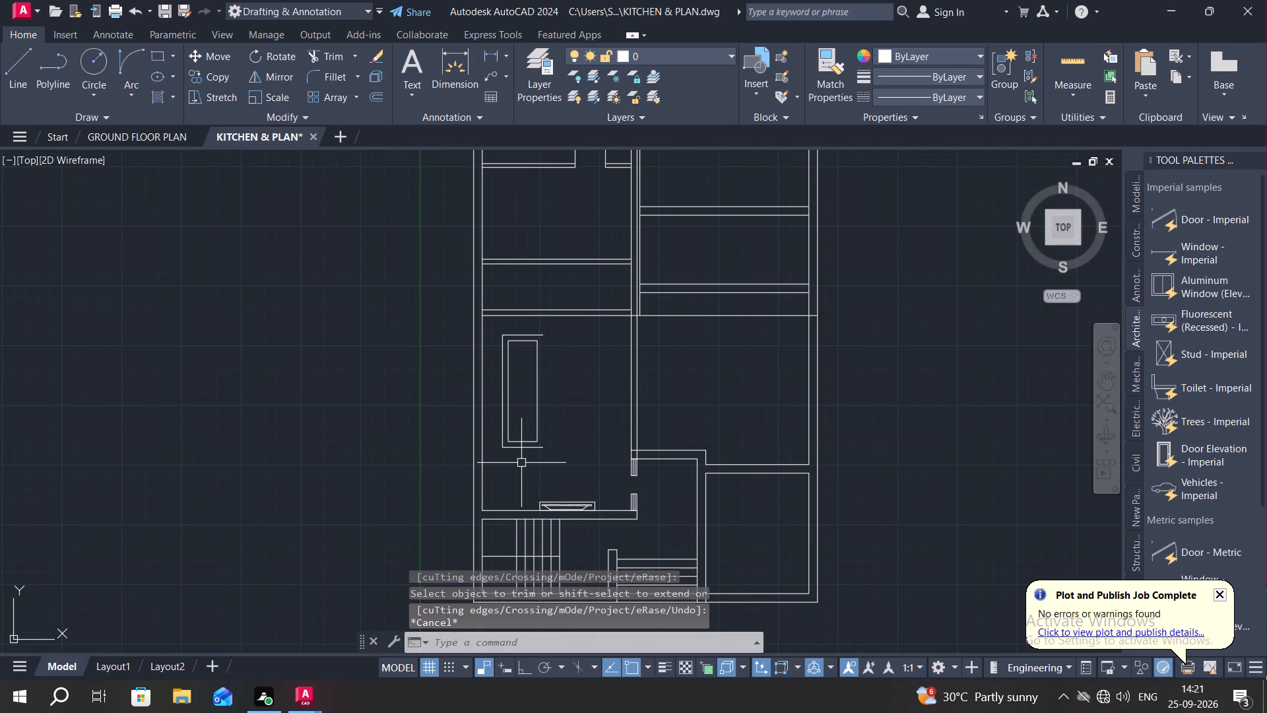
Draw a vertical line from the outer outline's bottom edge to its top edge, just inside the inner rectangle's right side.
type("L")
key("space")
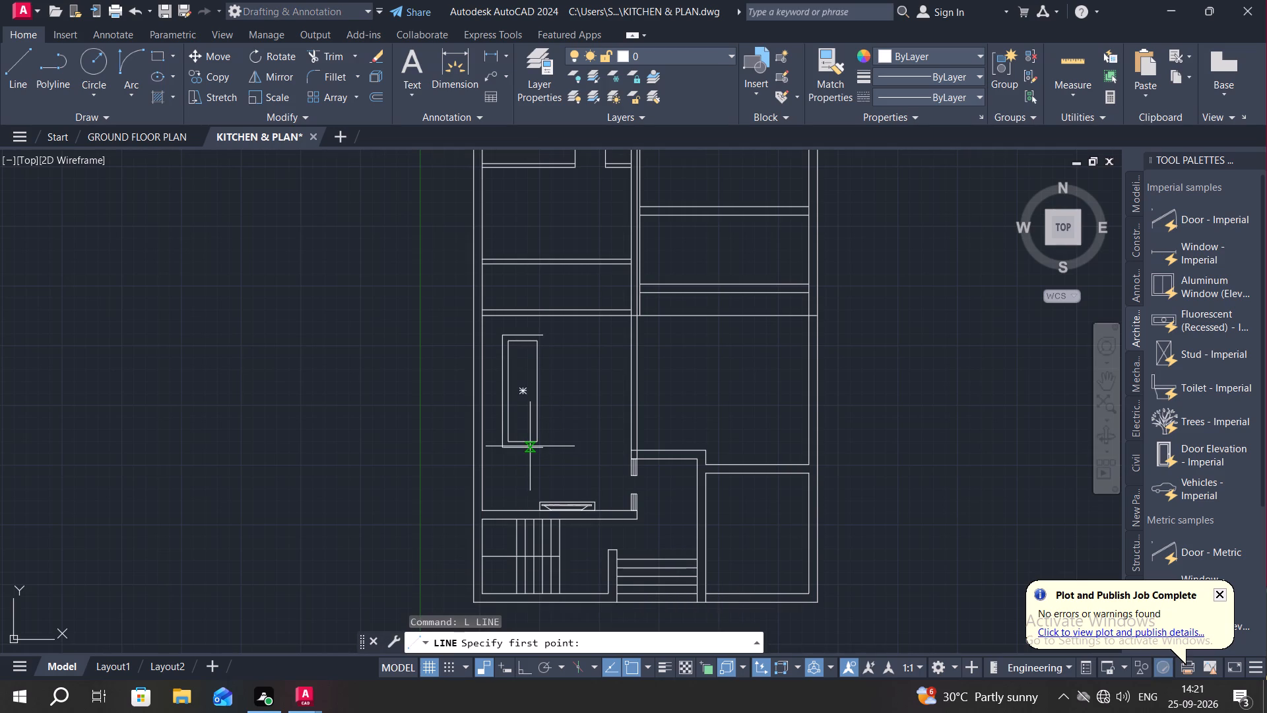
left_click(530, 446)
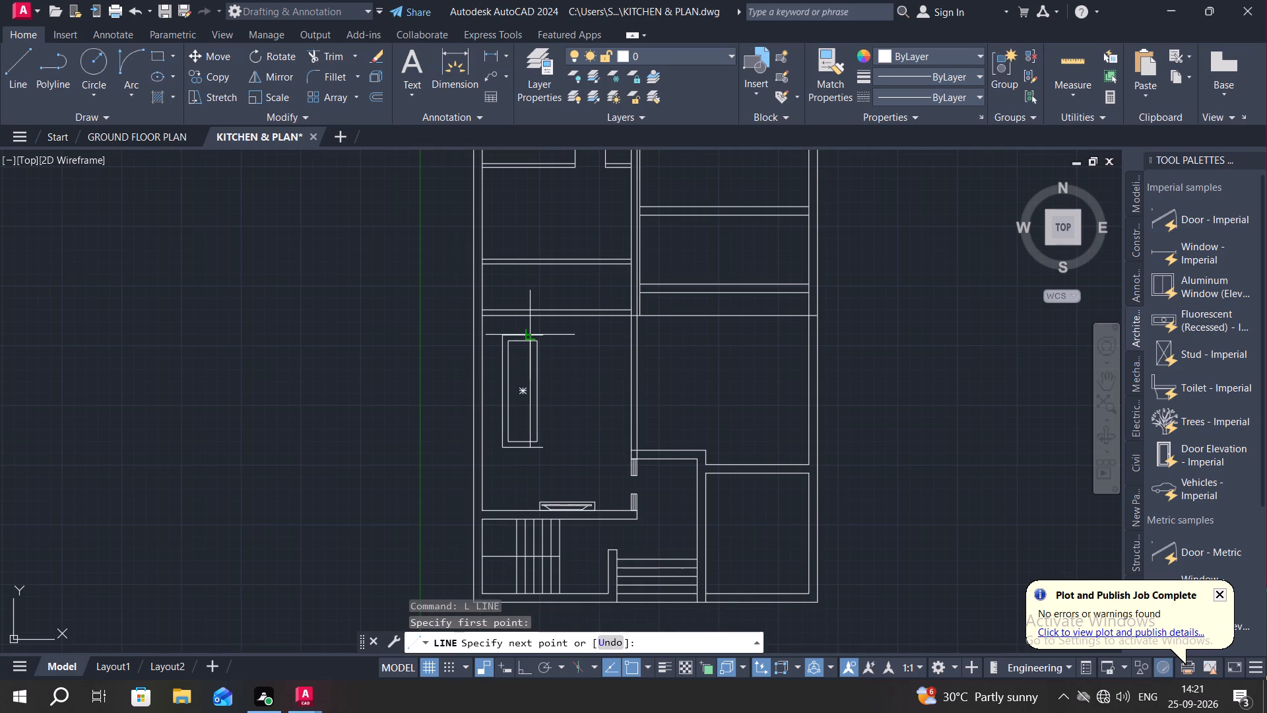
left_click(529, 335)
key("Escape")
Trim the outer outline's top and bottom ends past the vertical line, and remove that line's portion within the inner rectangle.
type("TR")
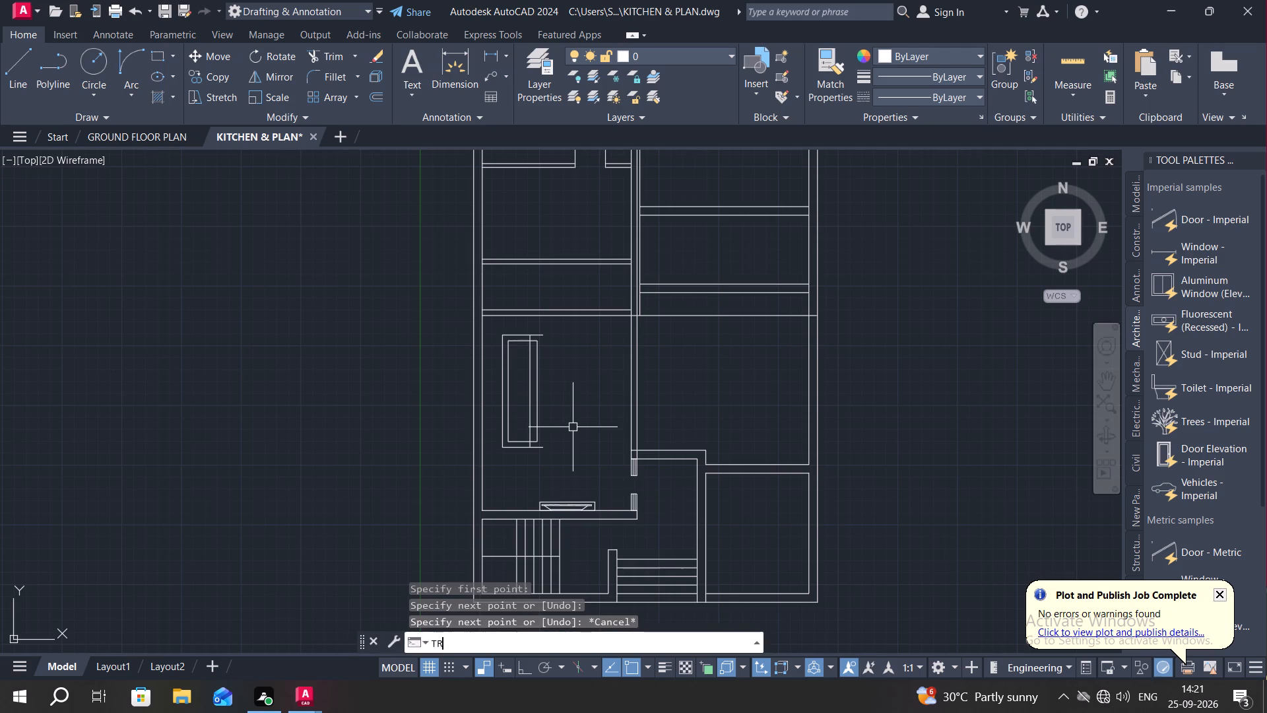
key("space")
scroll(546, 333, "up", 2)
left_click(531, 337)
scroll(559, 390, "down", 2)
scroll(551, 497, "up", 3)
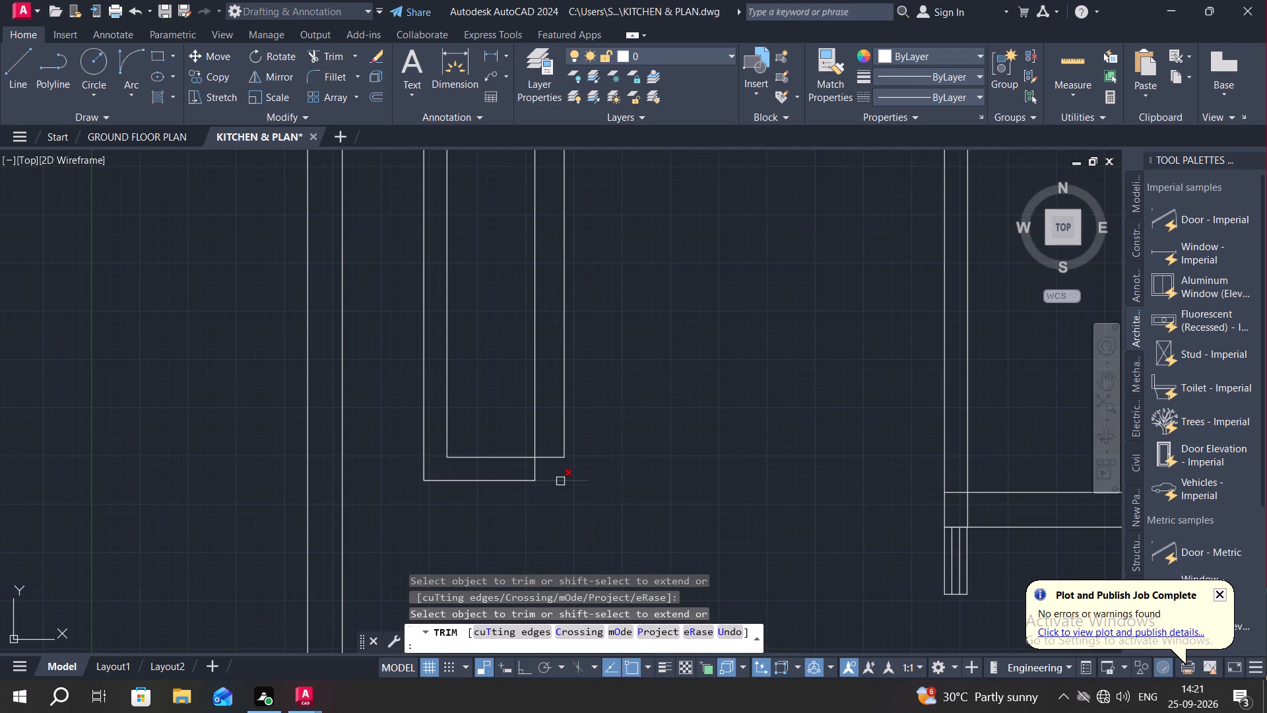
left_click(560, 481)
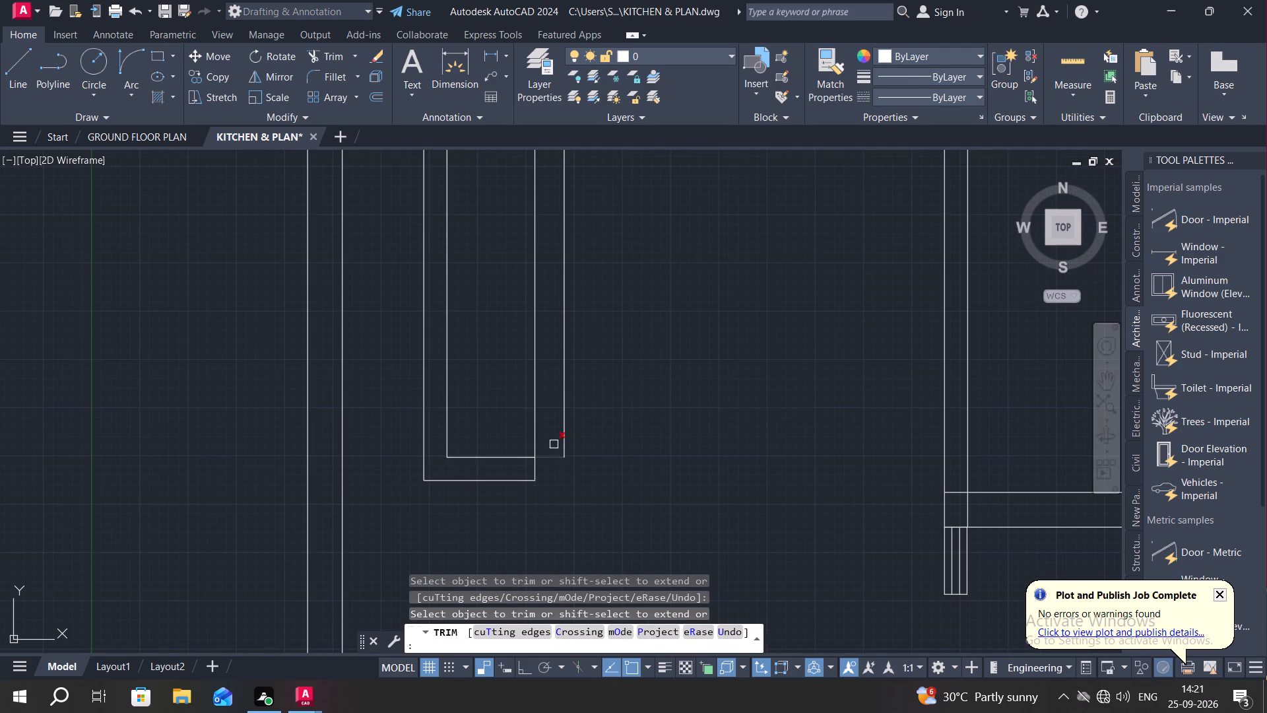
left_click(538, 431)
scroll(643, 500, "down", 2)
key("Escape")
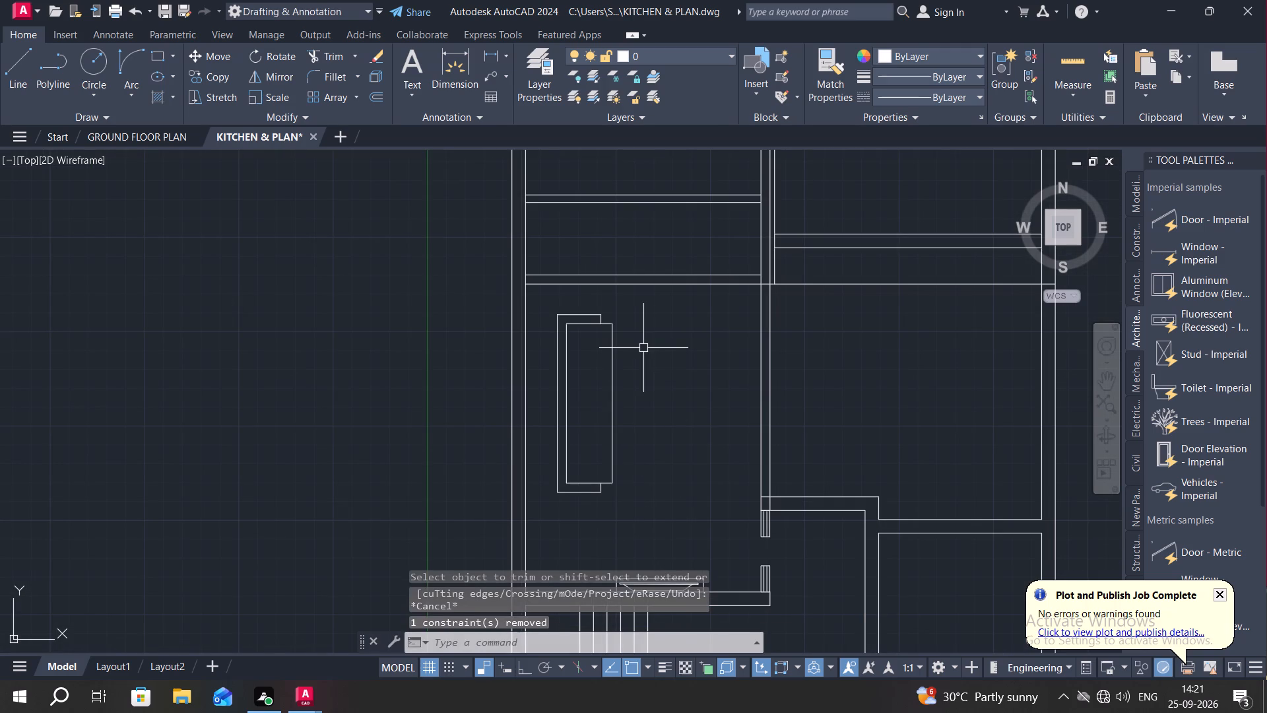
Measure the inner rectangle's width and length.
left_click(1066, 61)
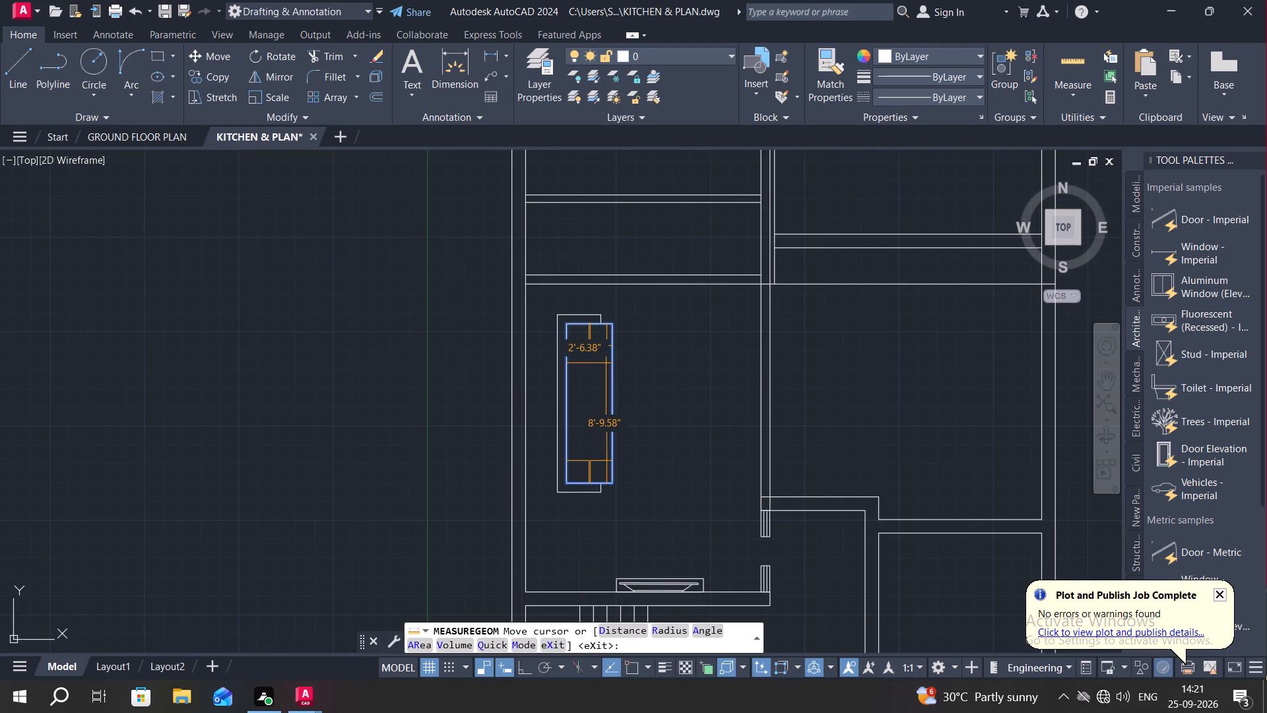
key("Escape")
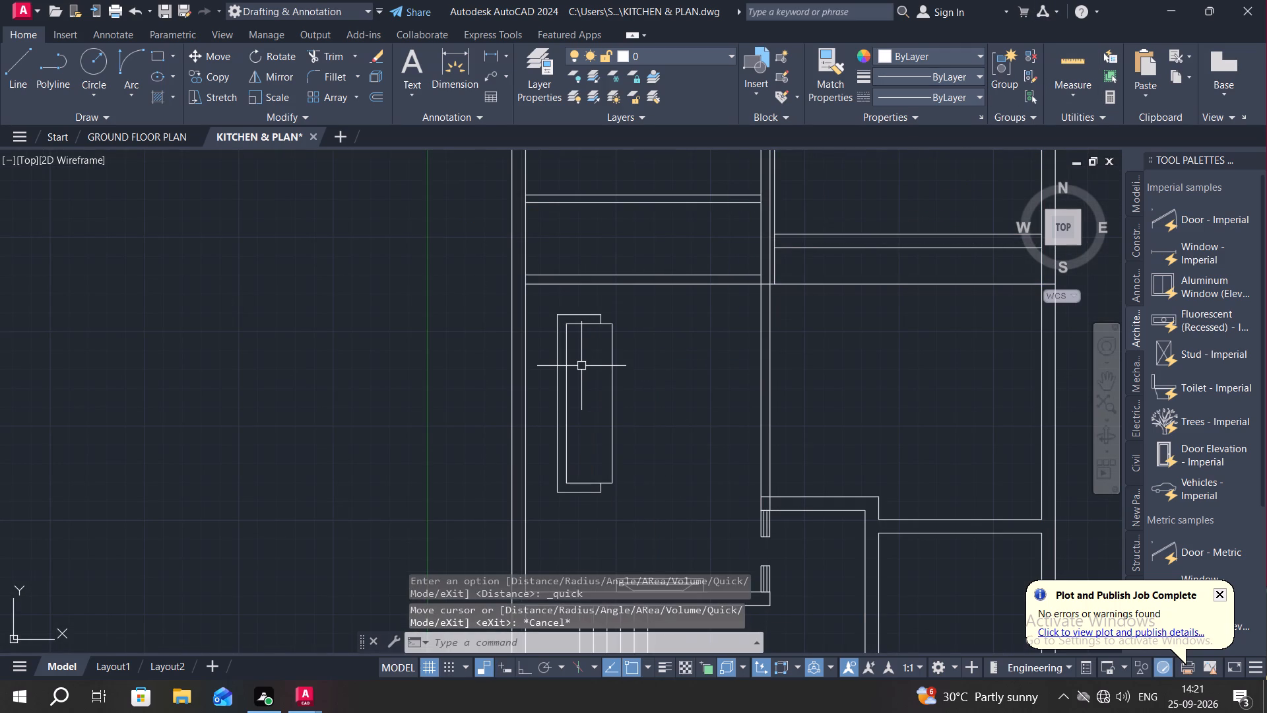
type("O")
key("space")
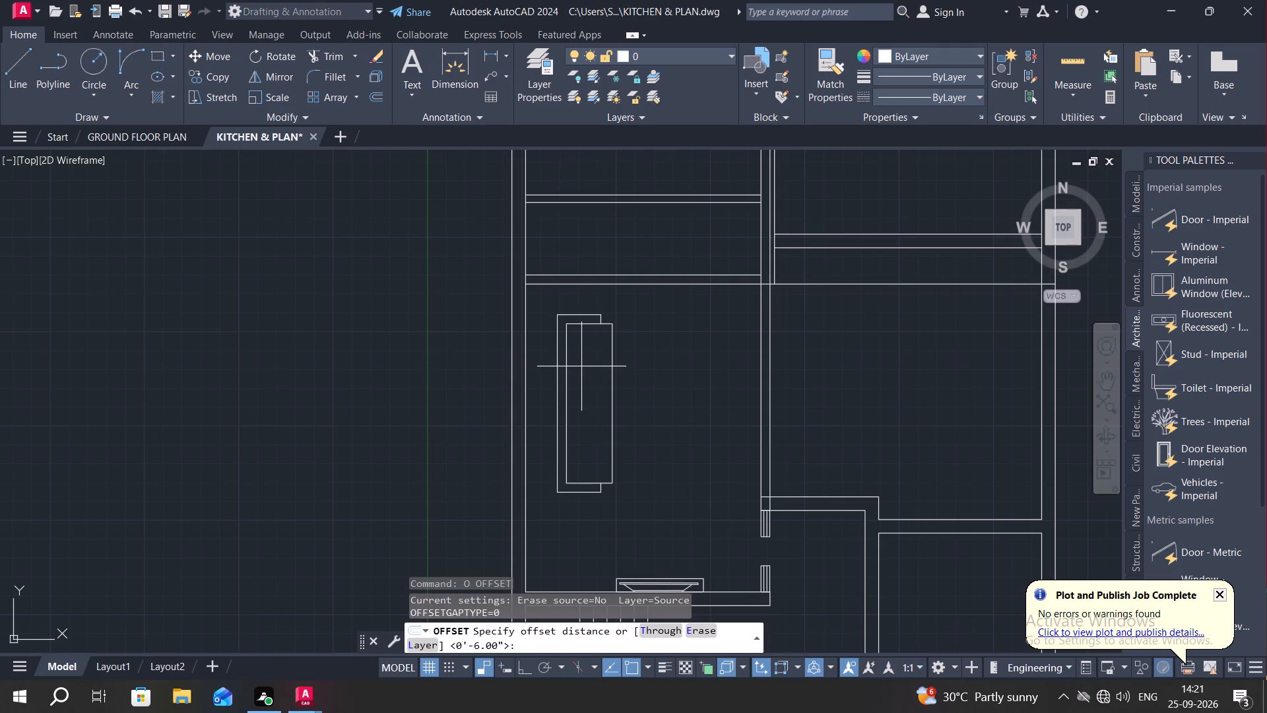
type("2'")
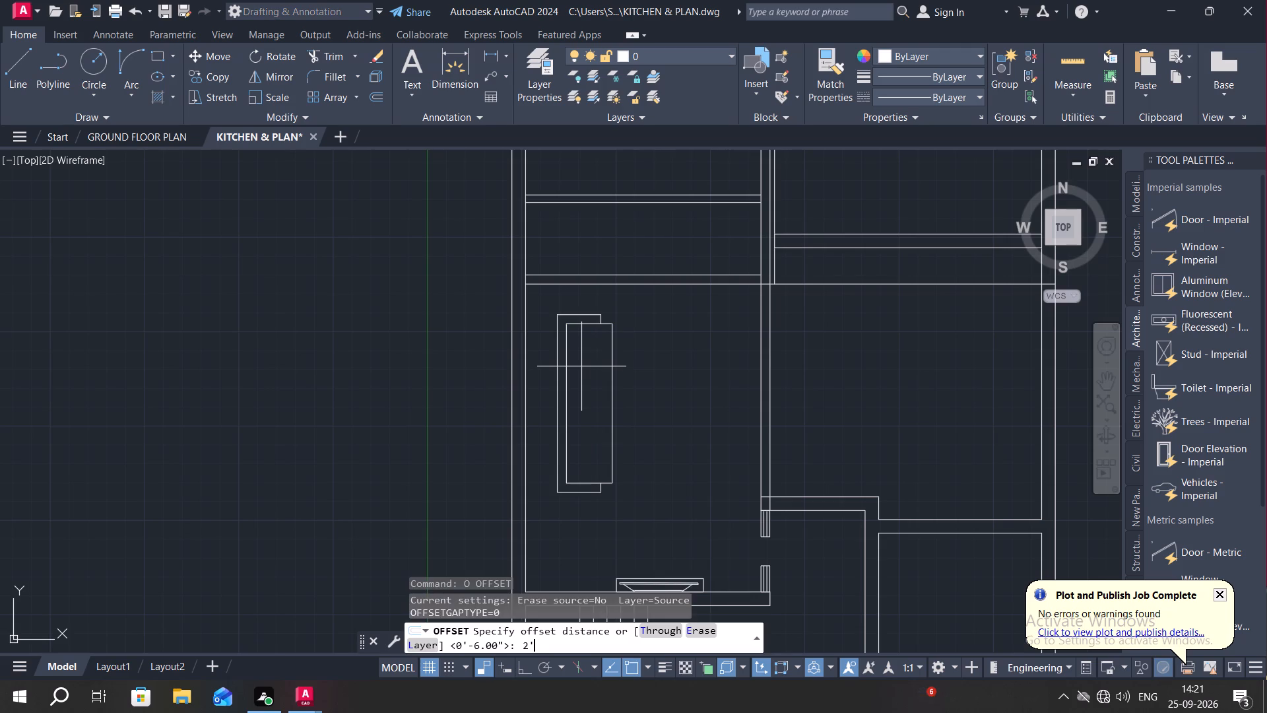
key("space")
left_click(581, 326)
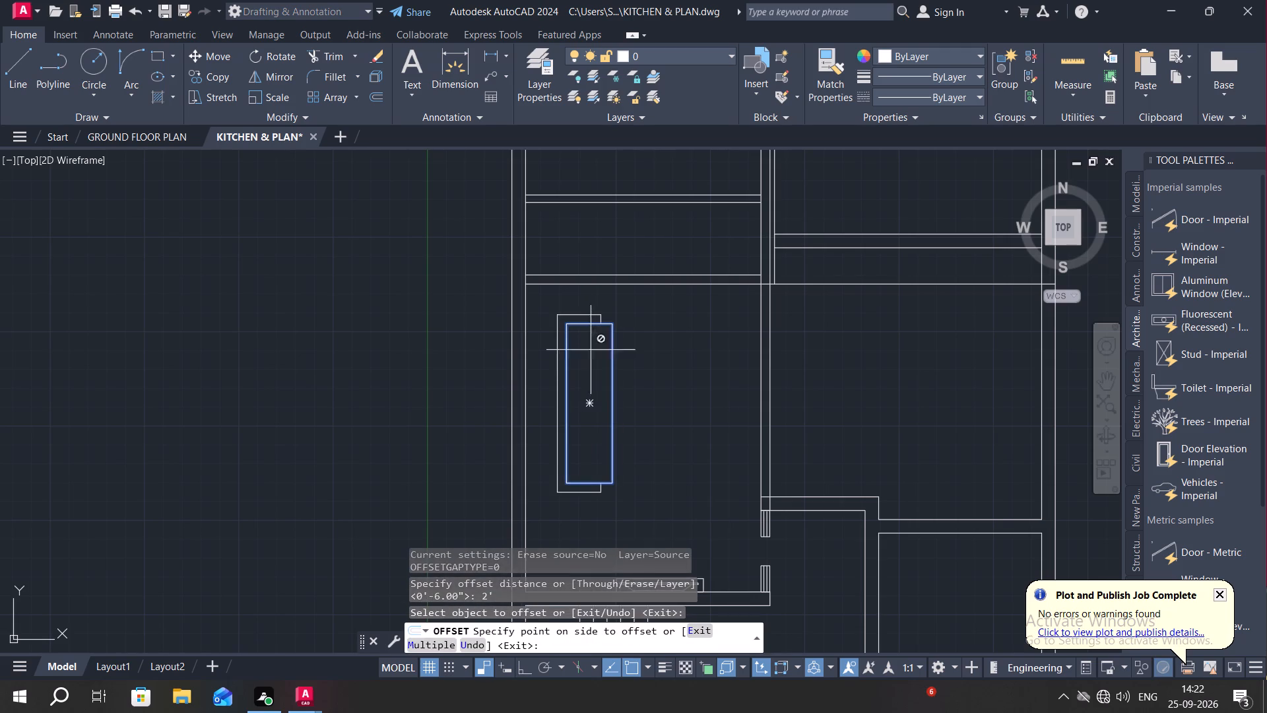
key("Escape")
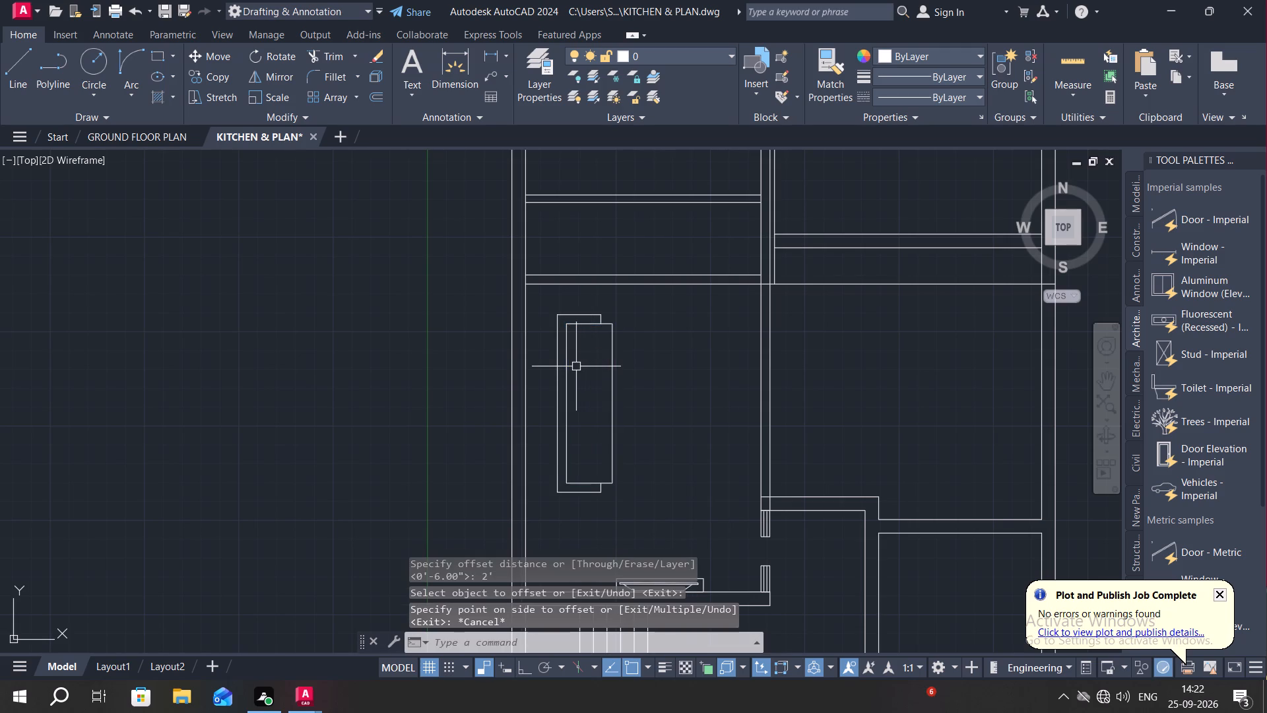
Break the inner rectangle at its top-left and bottom-left corners with Break at Point.
type("BRE")
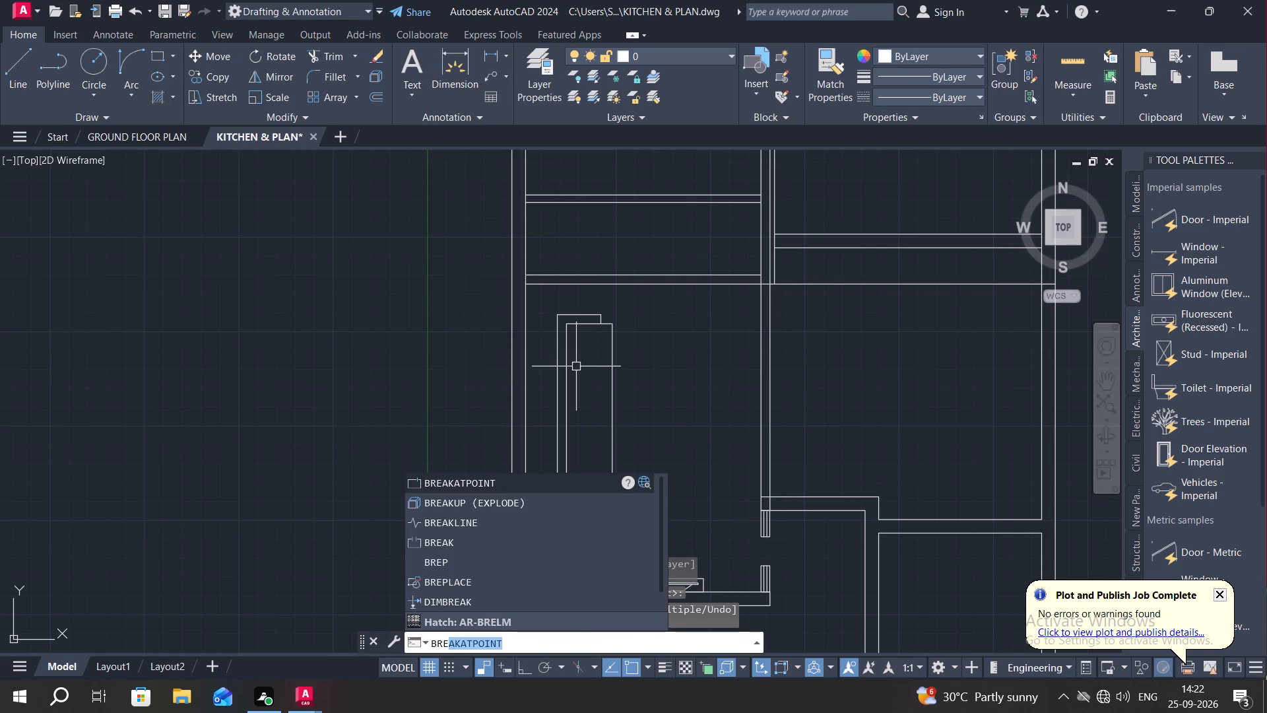
key("space")
left_click(586, 325)
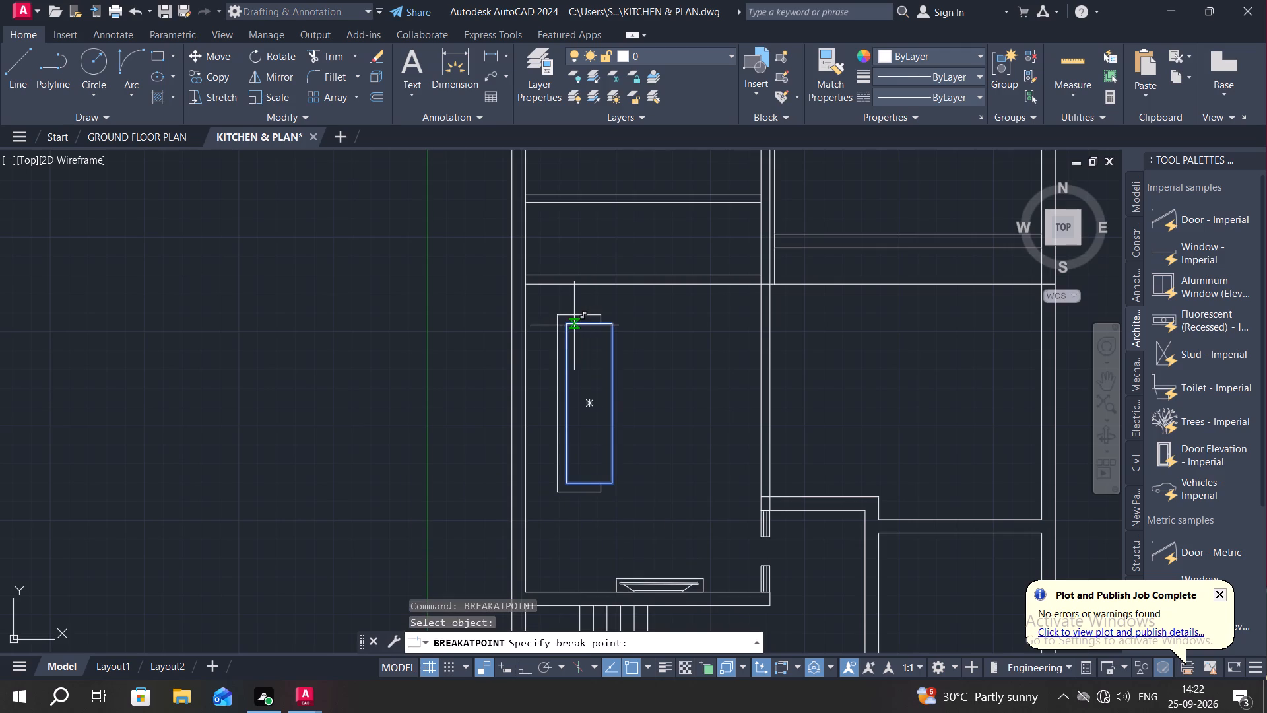
left_click(569, 325)
key("space")
left_click(566, 347)
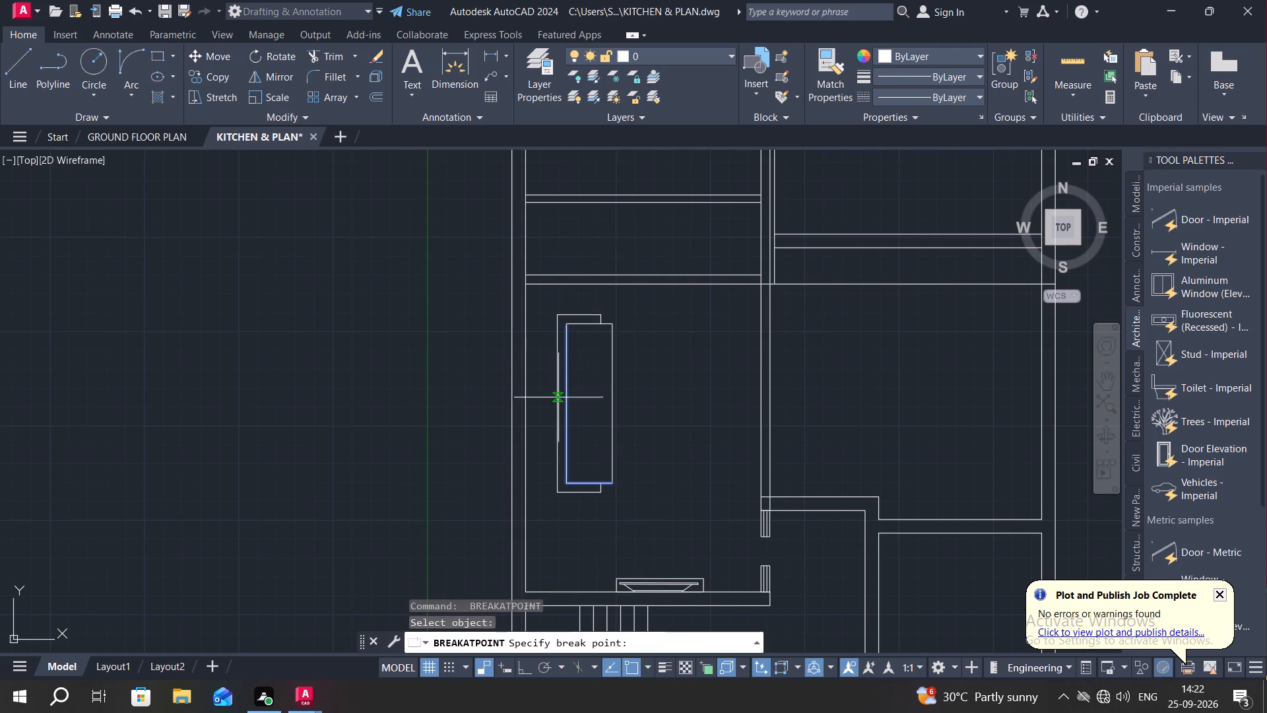
left_click(564, 483)
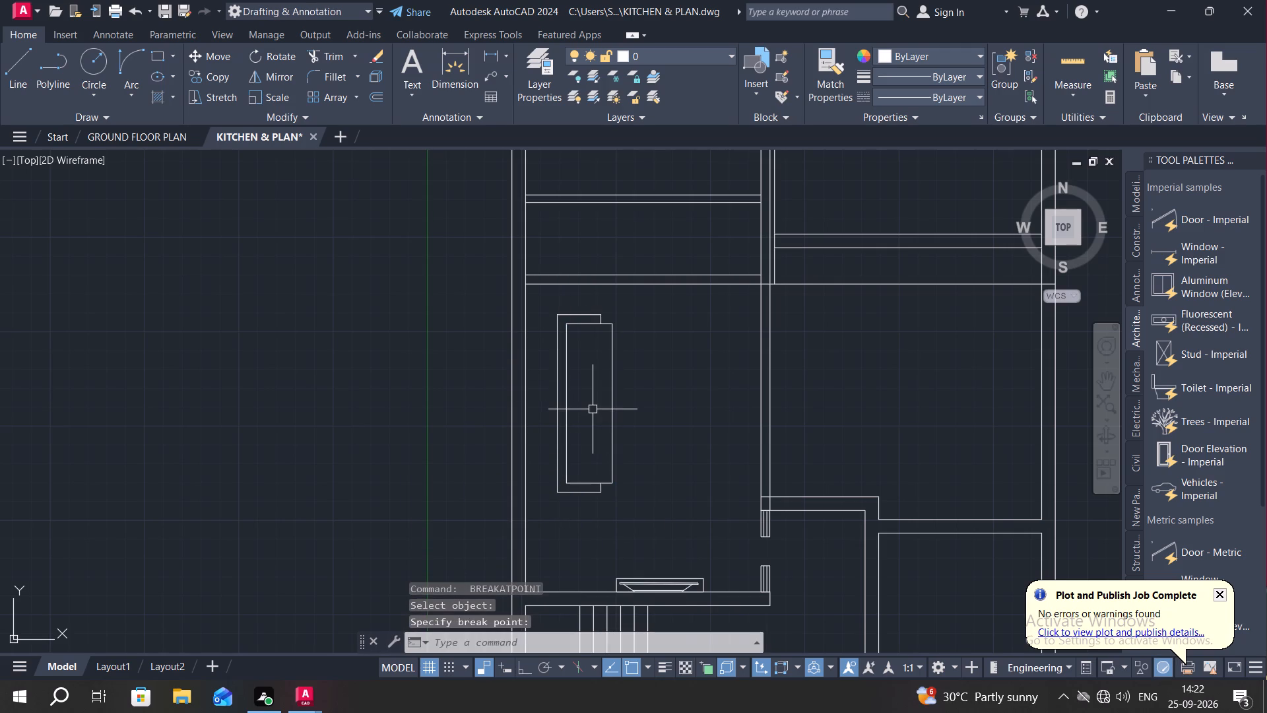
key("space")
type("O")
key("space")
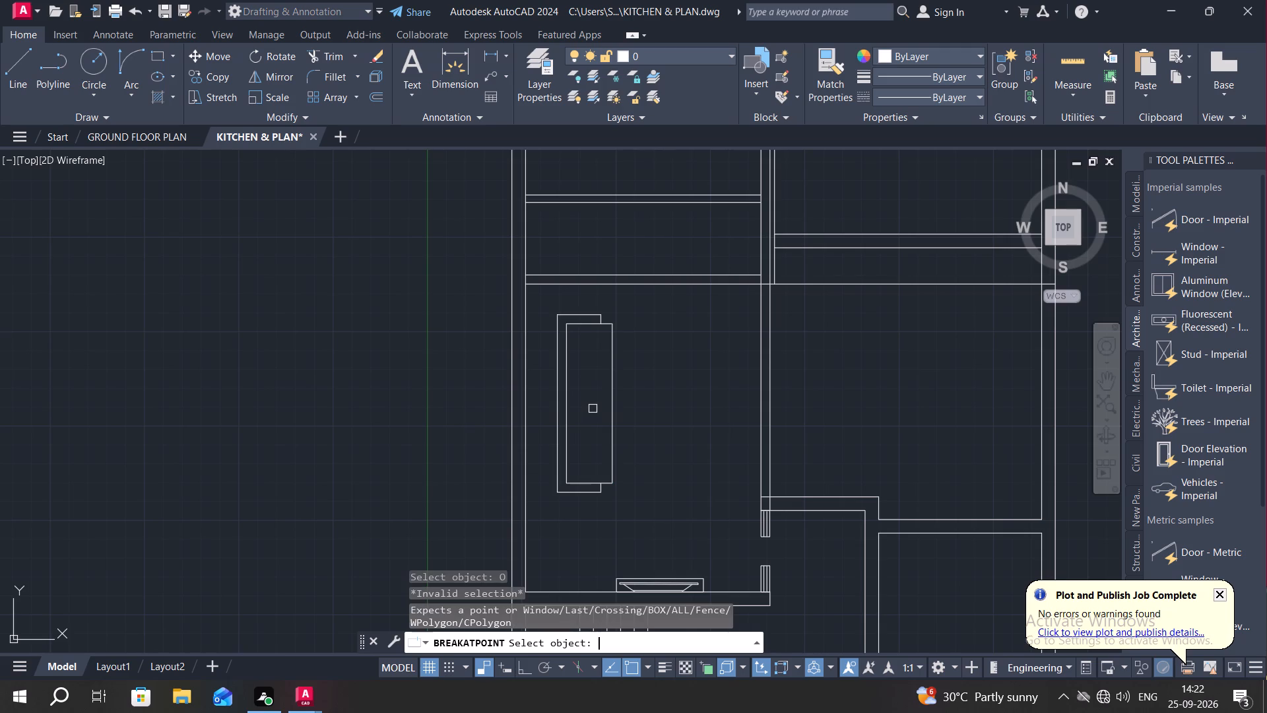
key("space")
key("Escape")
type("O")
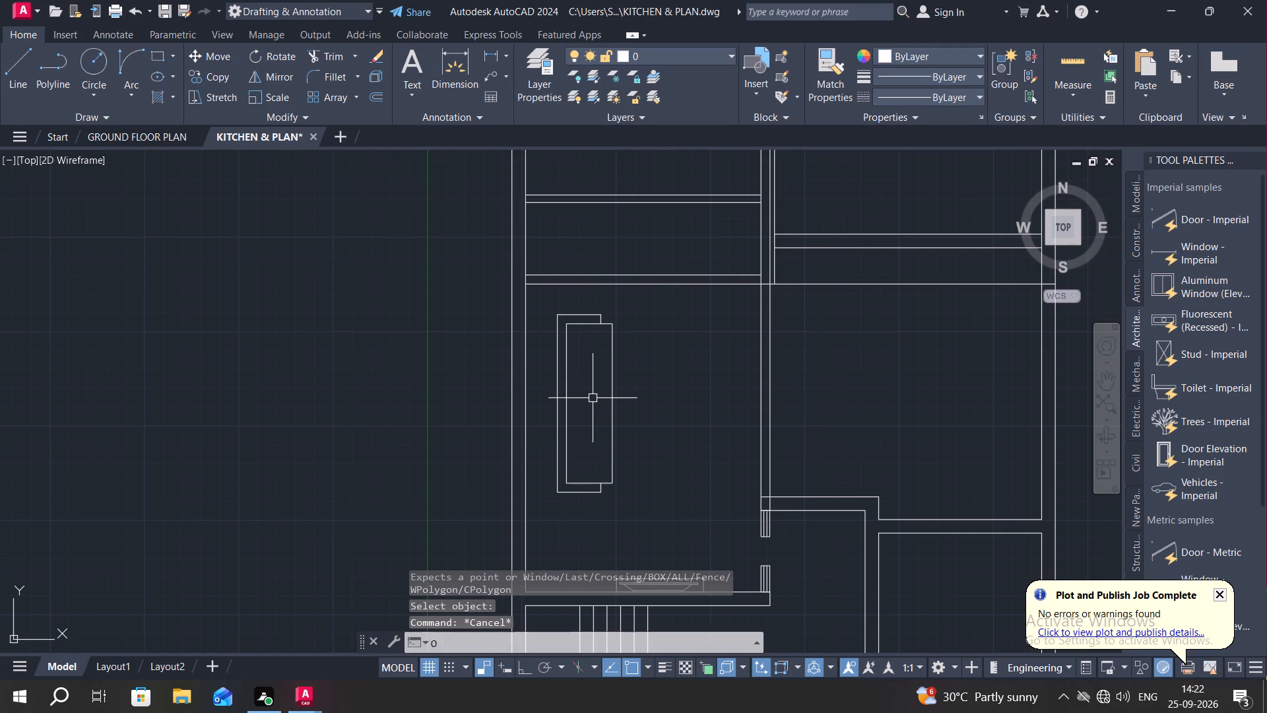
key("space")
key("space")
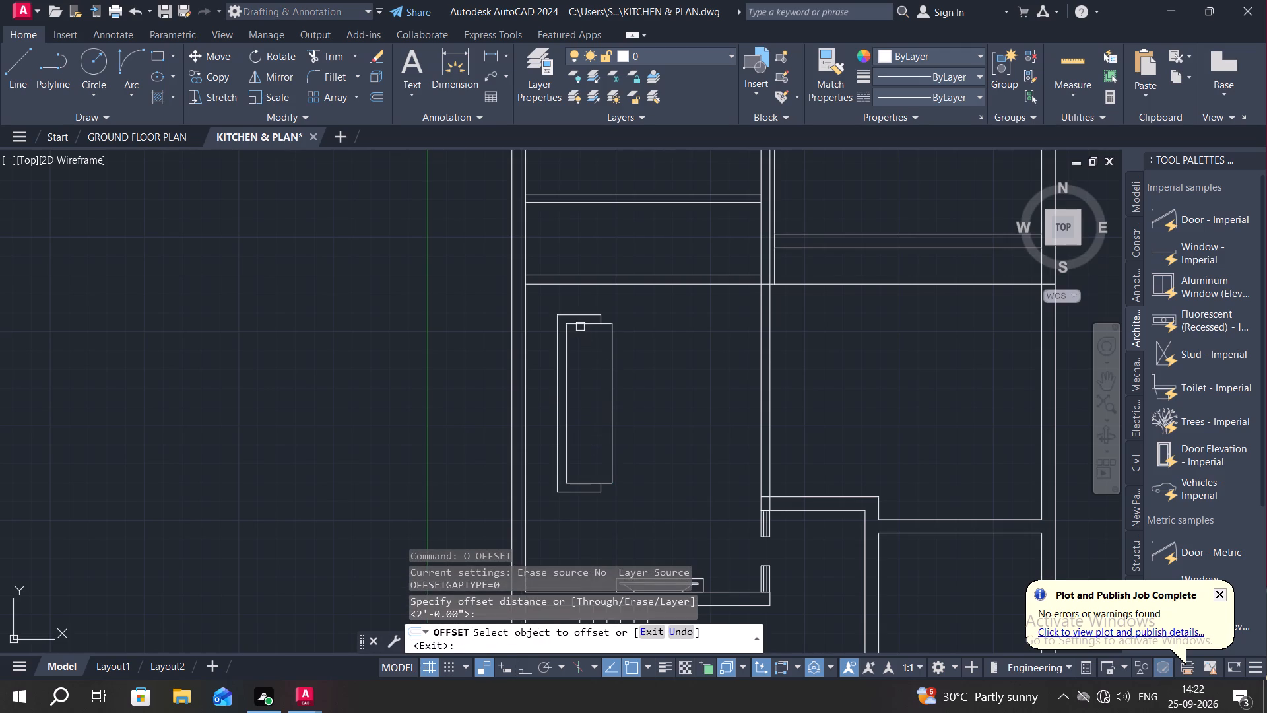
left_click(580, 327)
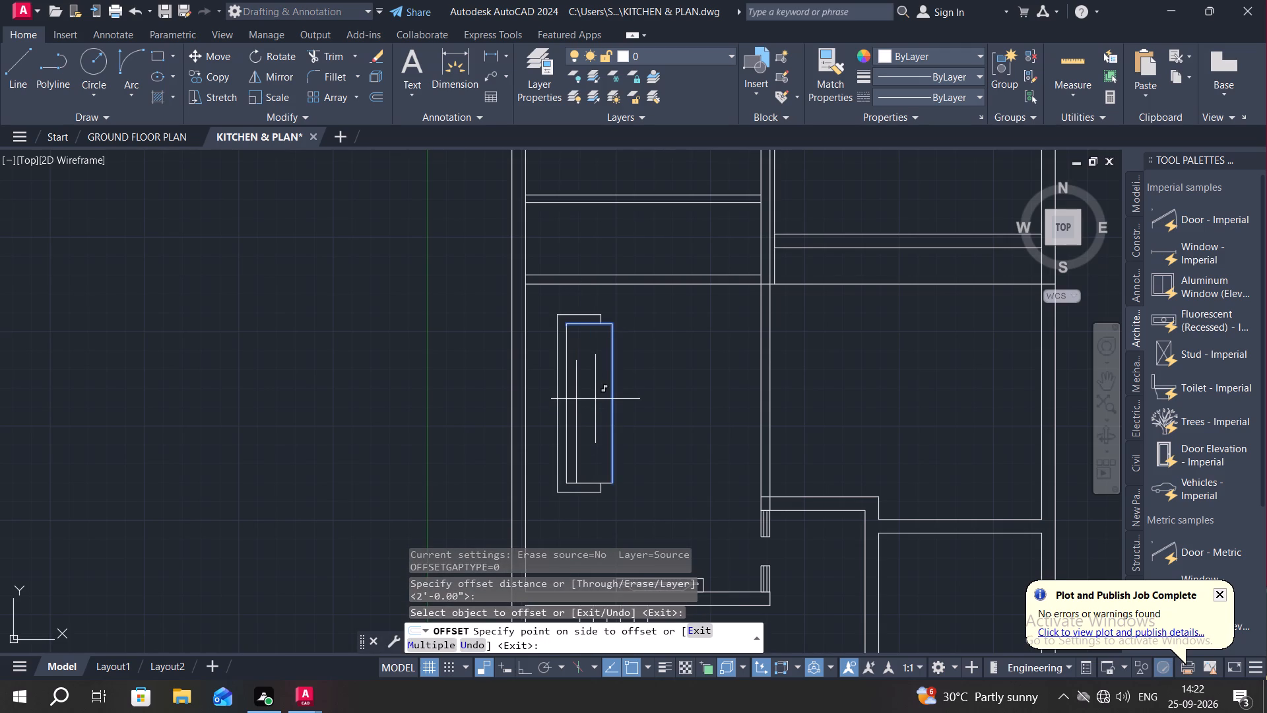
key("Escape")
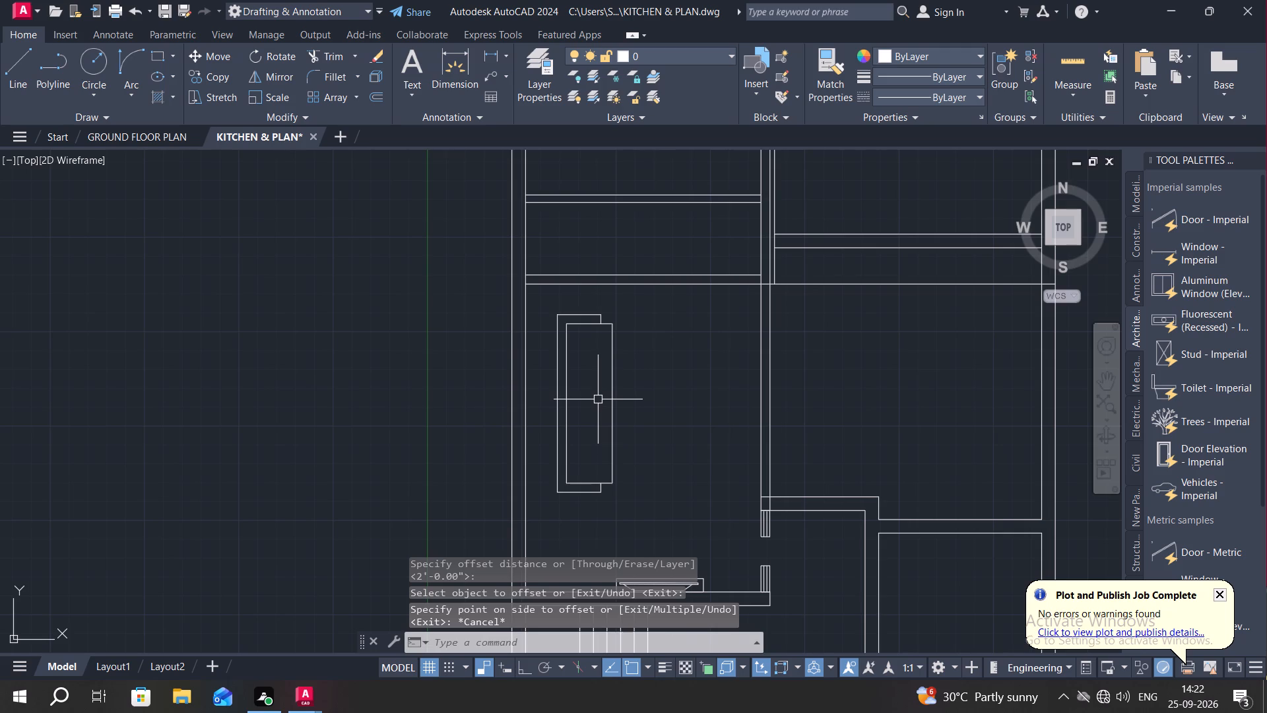
Break the inner rectangle at its top-right corner so the top edge separates from the right side.
key("b")
type("RE")
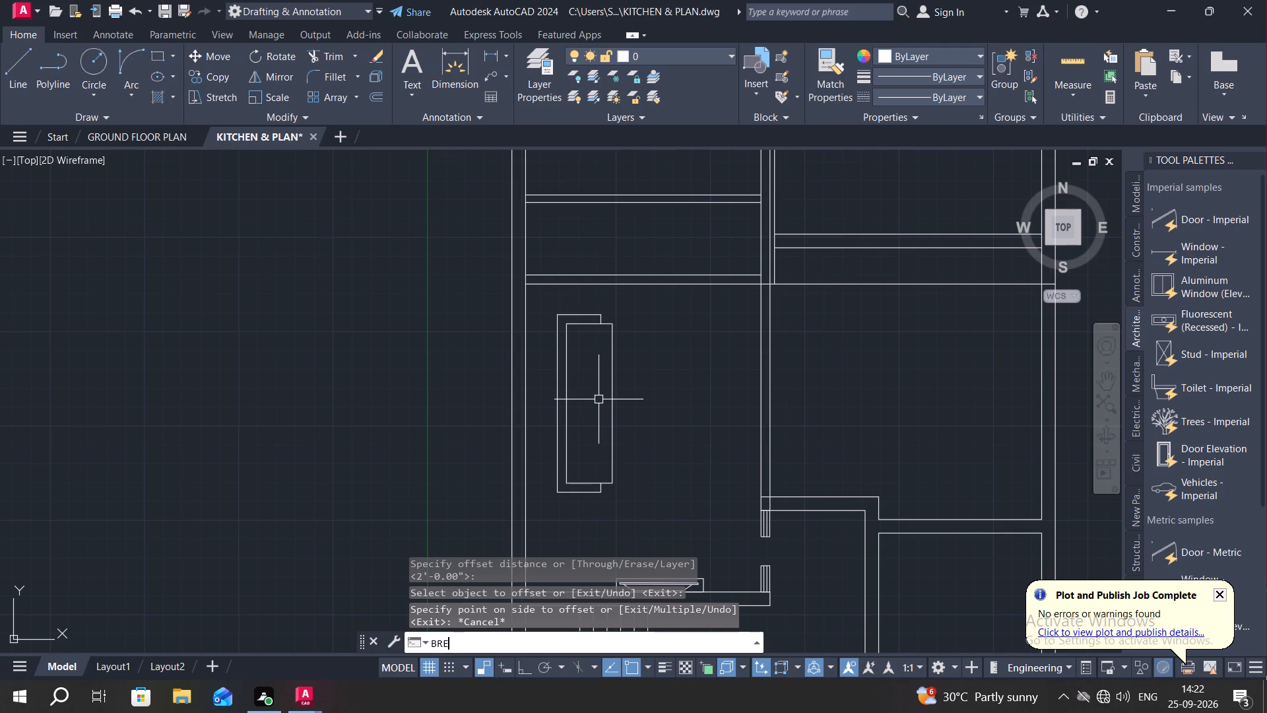
type("A")
key("space")
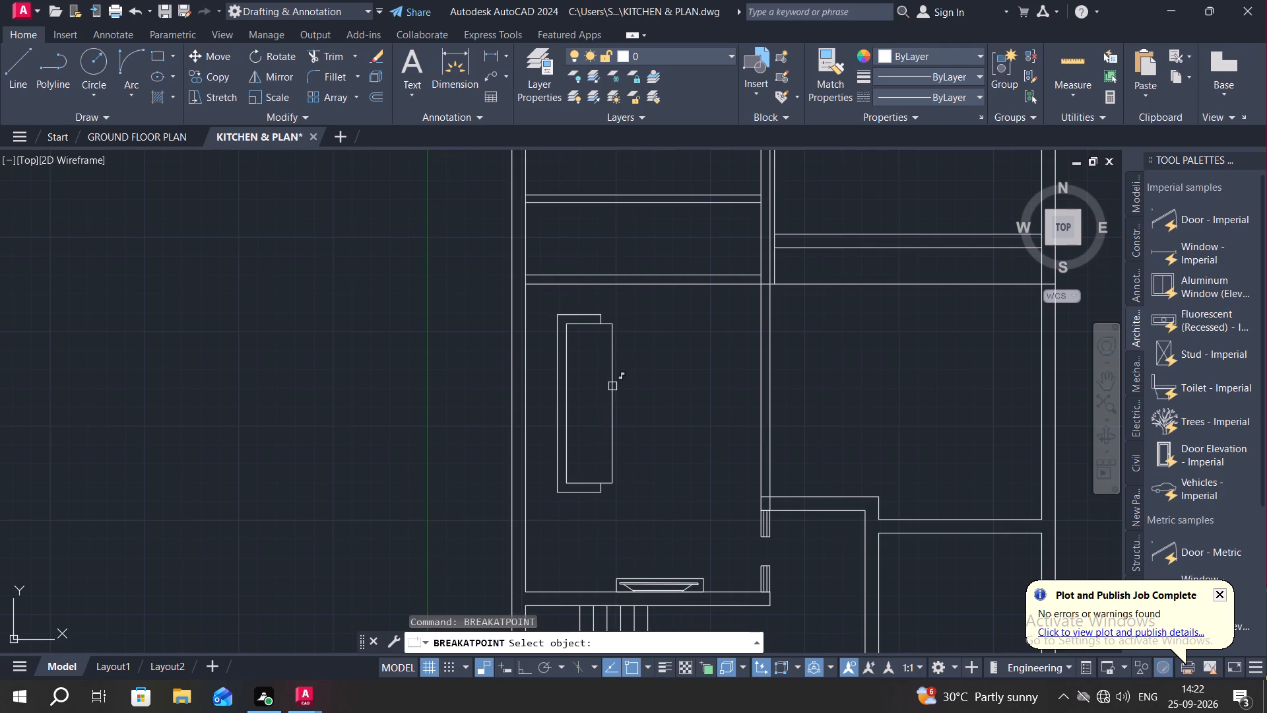
left_click(612, 386)
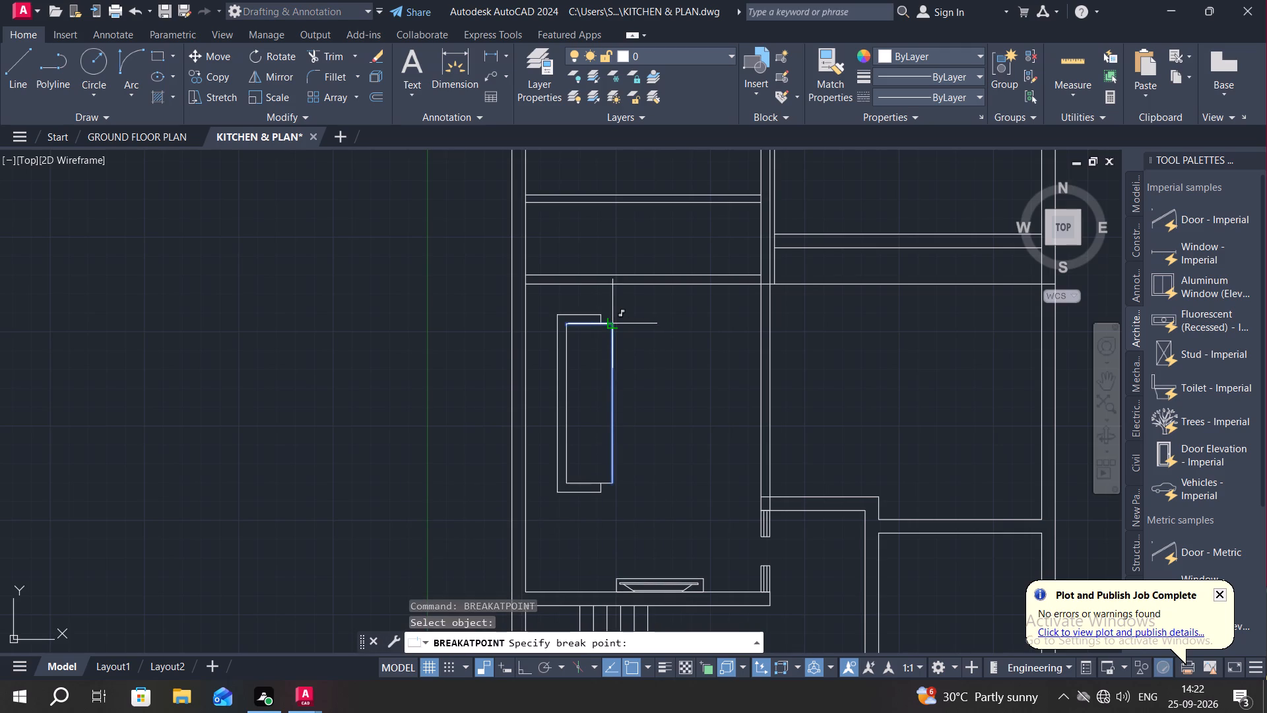
left_click(614, 327)
key("space")
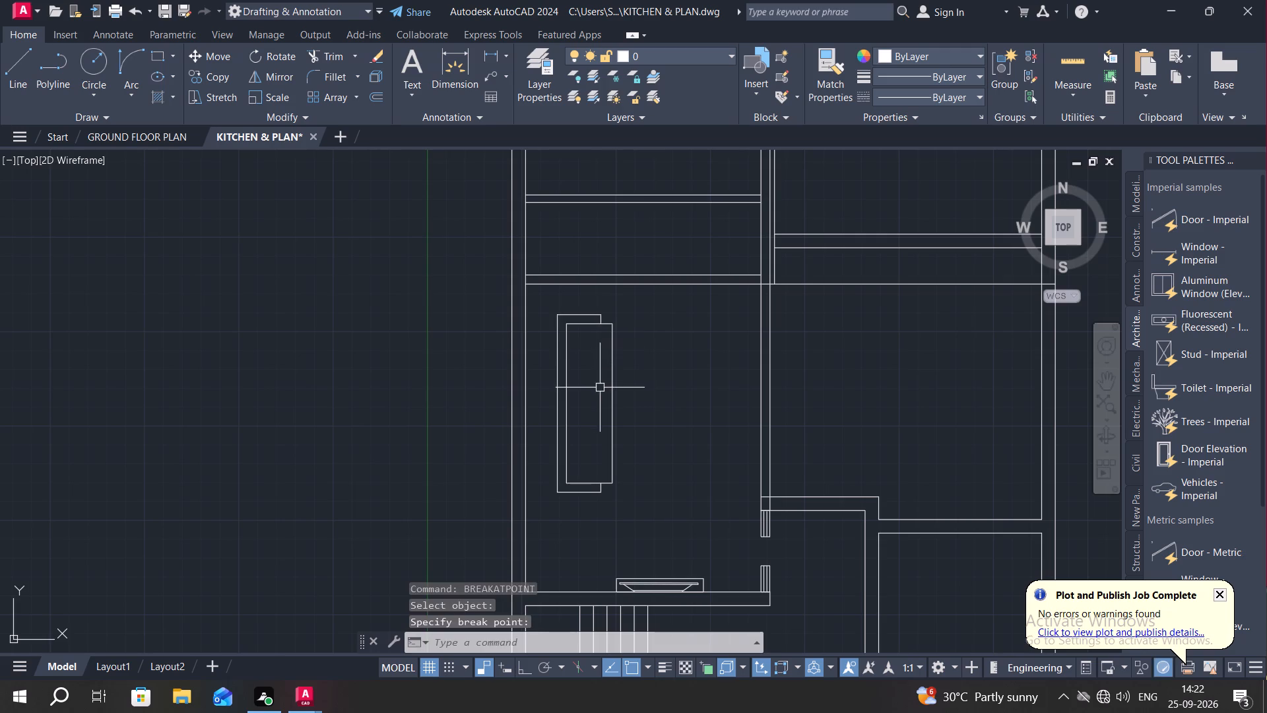
left_click(611, 386)
key("Escape")
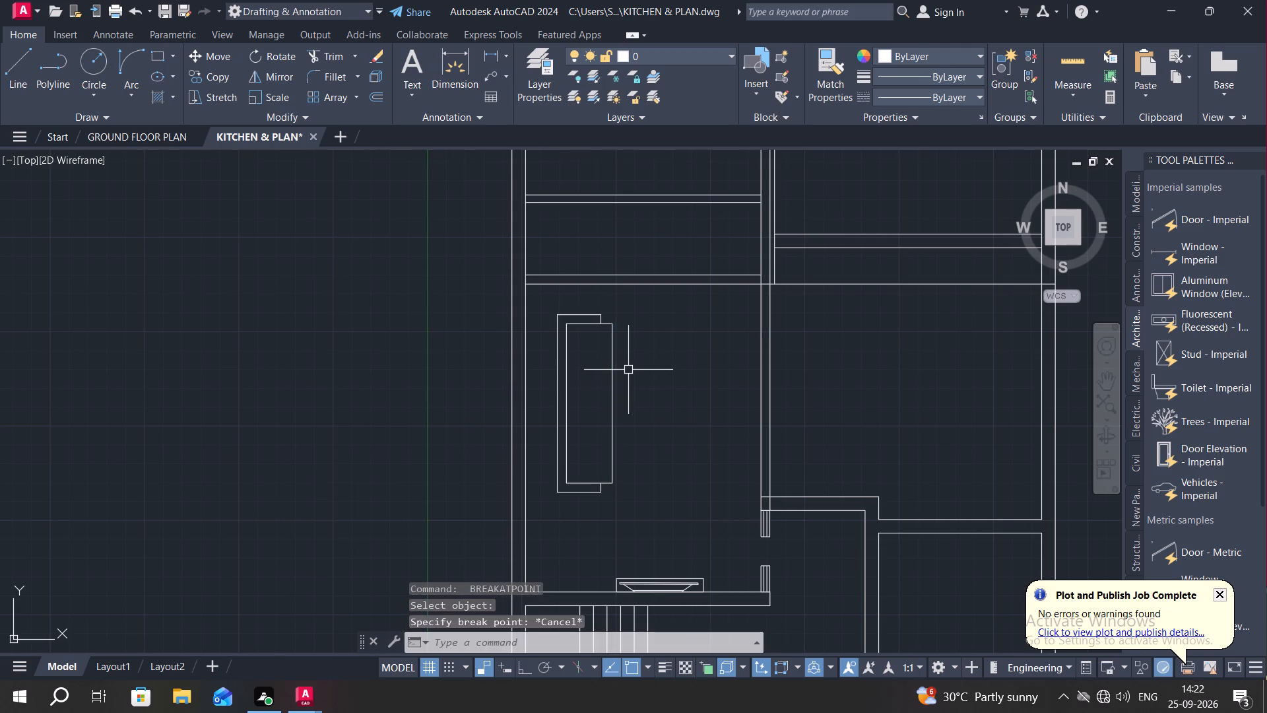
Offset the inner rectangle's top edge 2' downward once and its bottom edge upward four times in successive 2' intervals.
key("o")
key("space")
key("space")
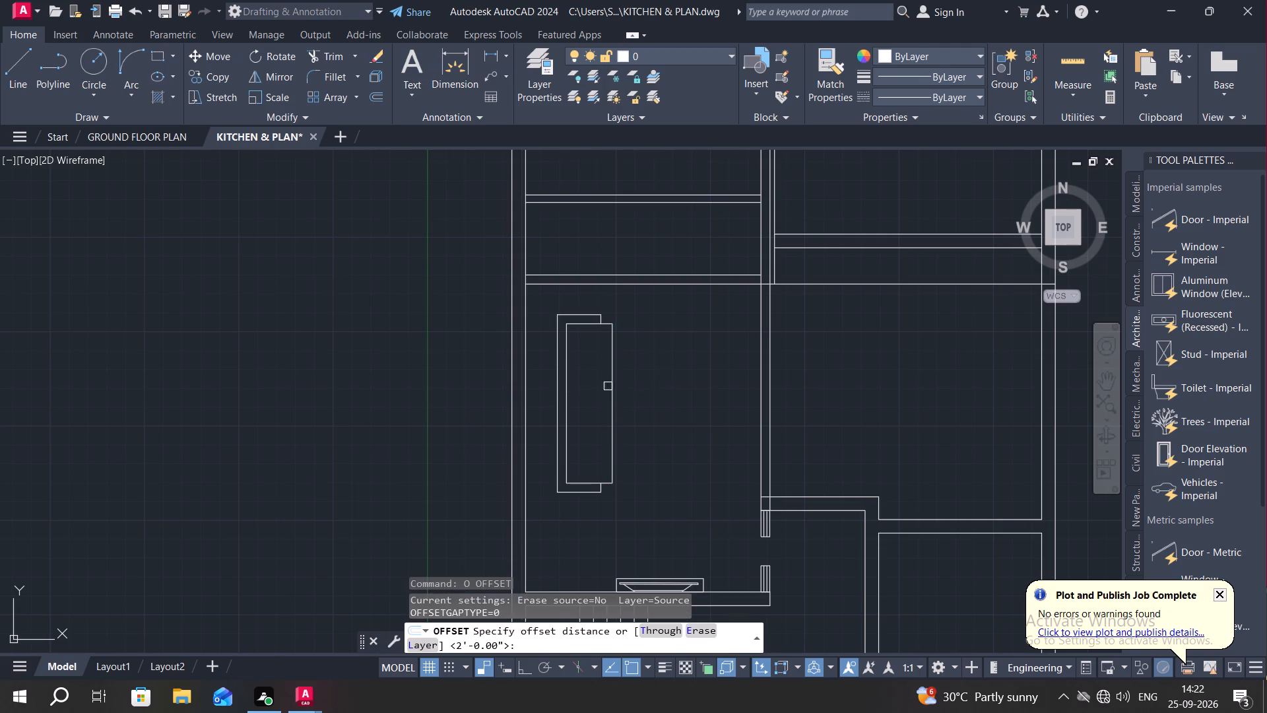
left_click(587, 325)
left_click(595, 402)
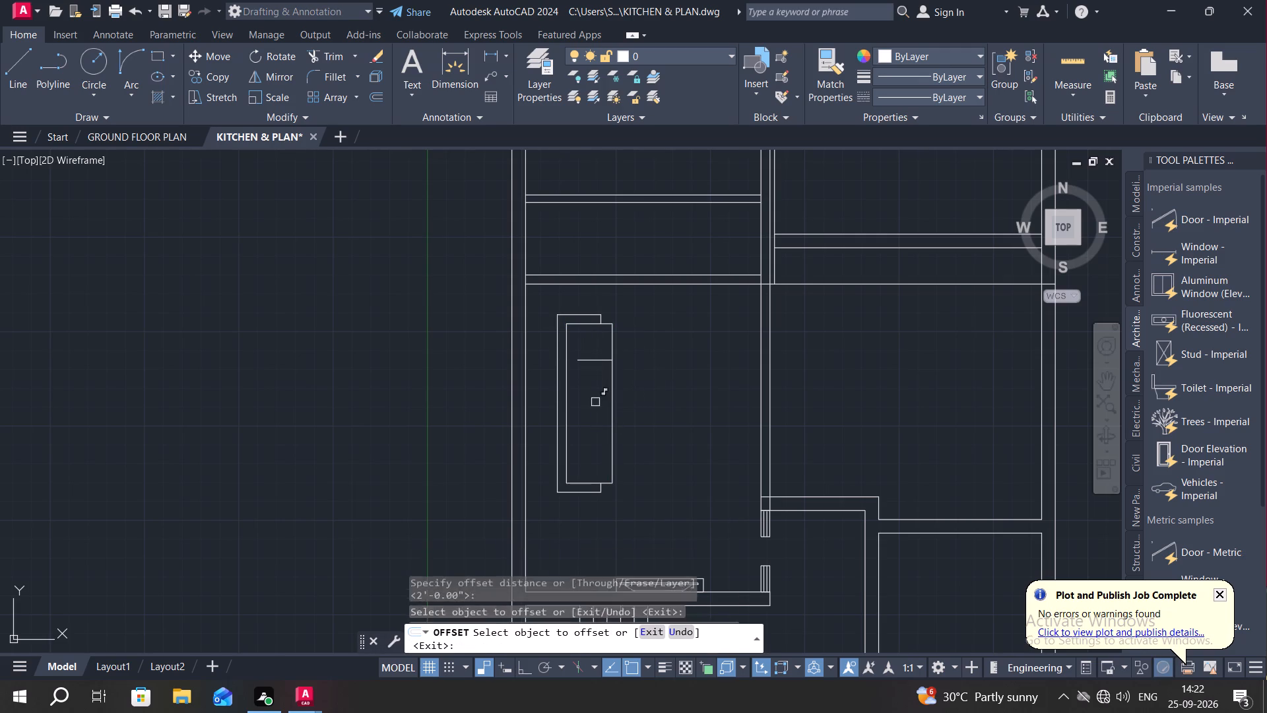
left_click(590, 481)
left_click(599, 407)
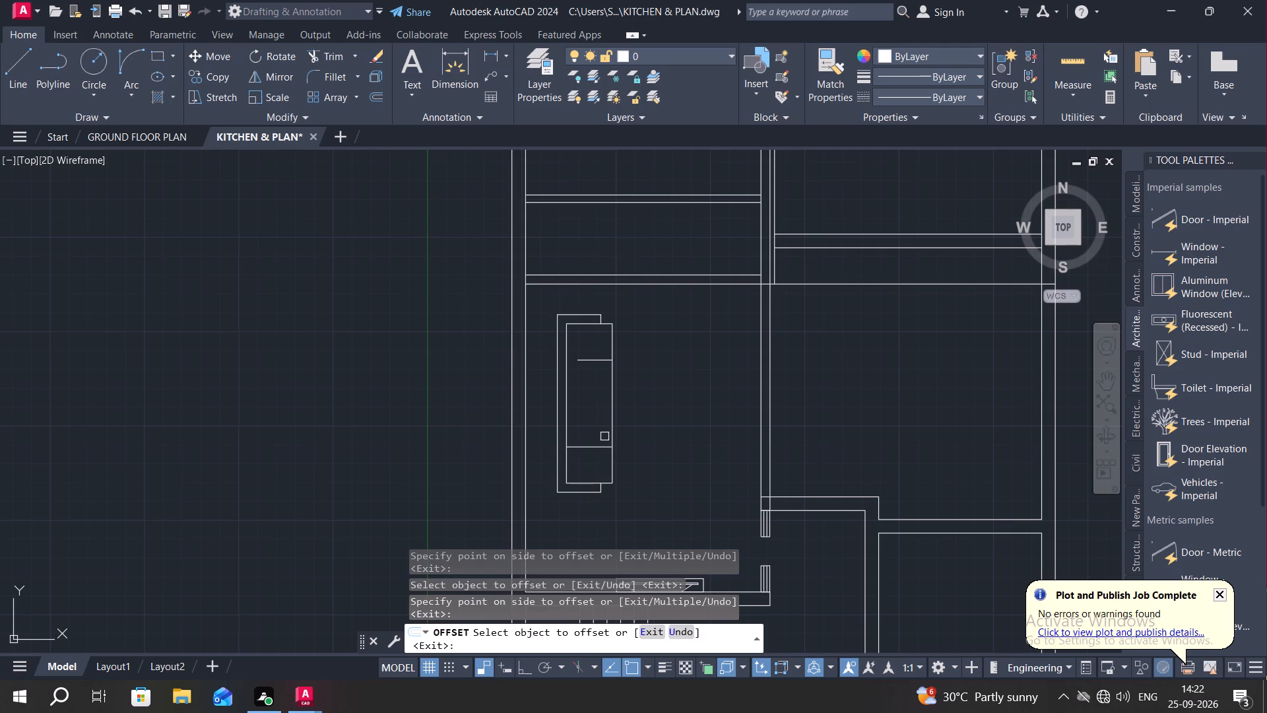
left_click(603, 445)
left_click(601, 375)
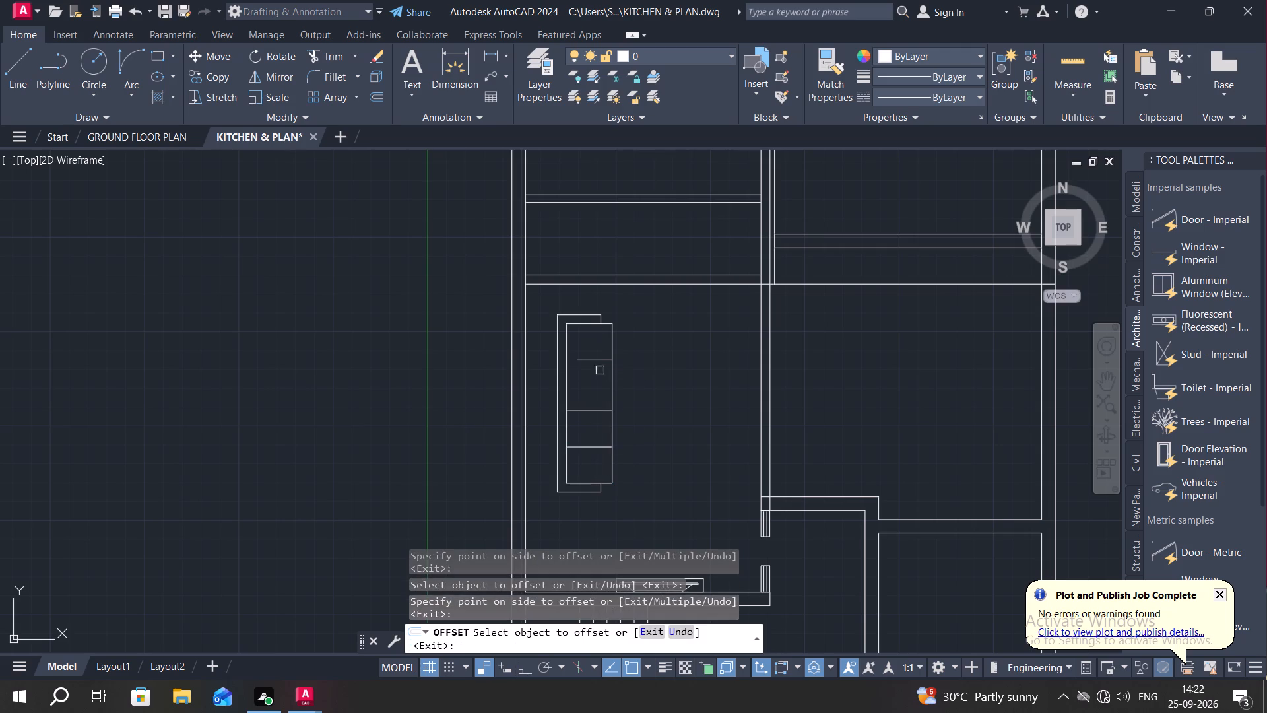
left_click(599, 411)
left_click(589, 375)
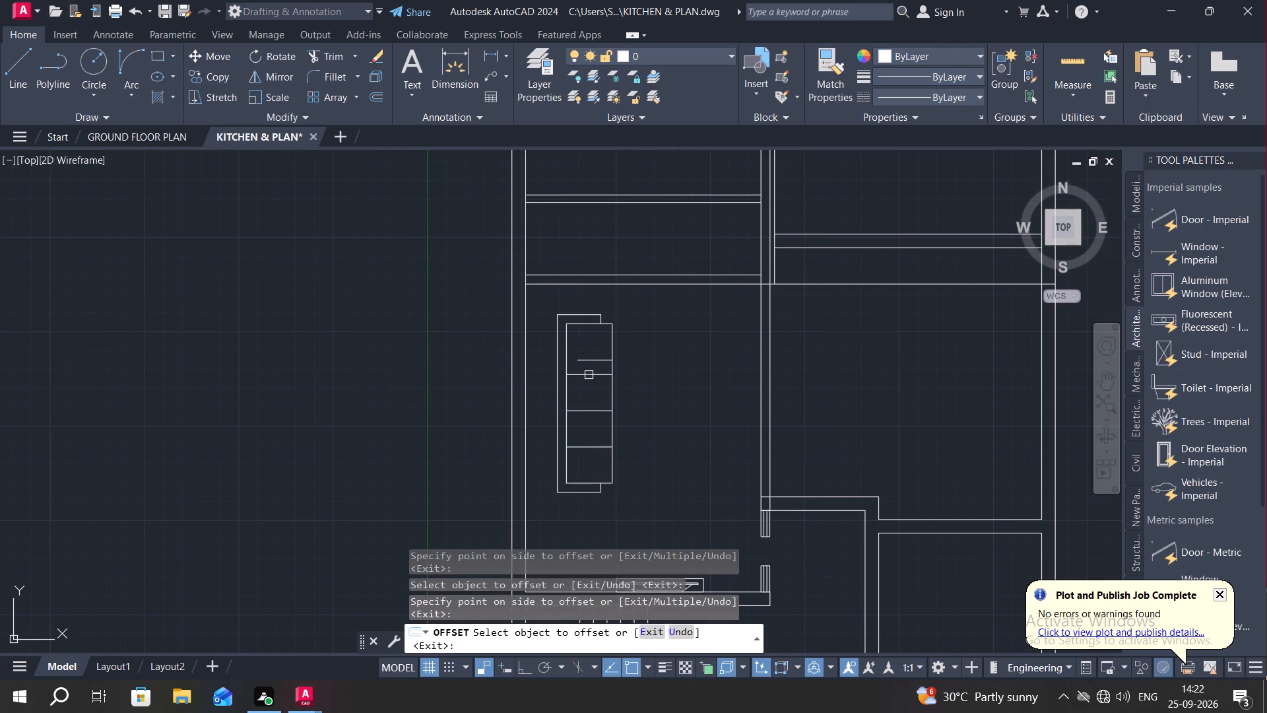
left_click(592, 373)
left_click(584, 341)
Measure the space between the inner rectangle's top edge and the uppermost divider line.
type("TR")
left_click(1052, 69)
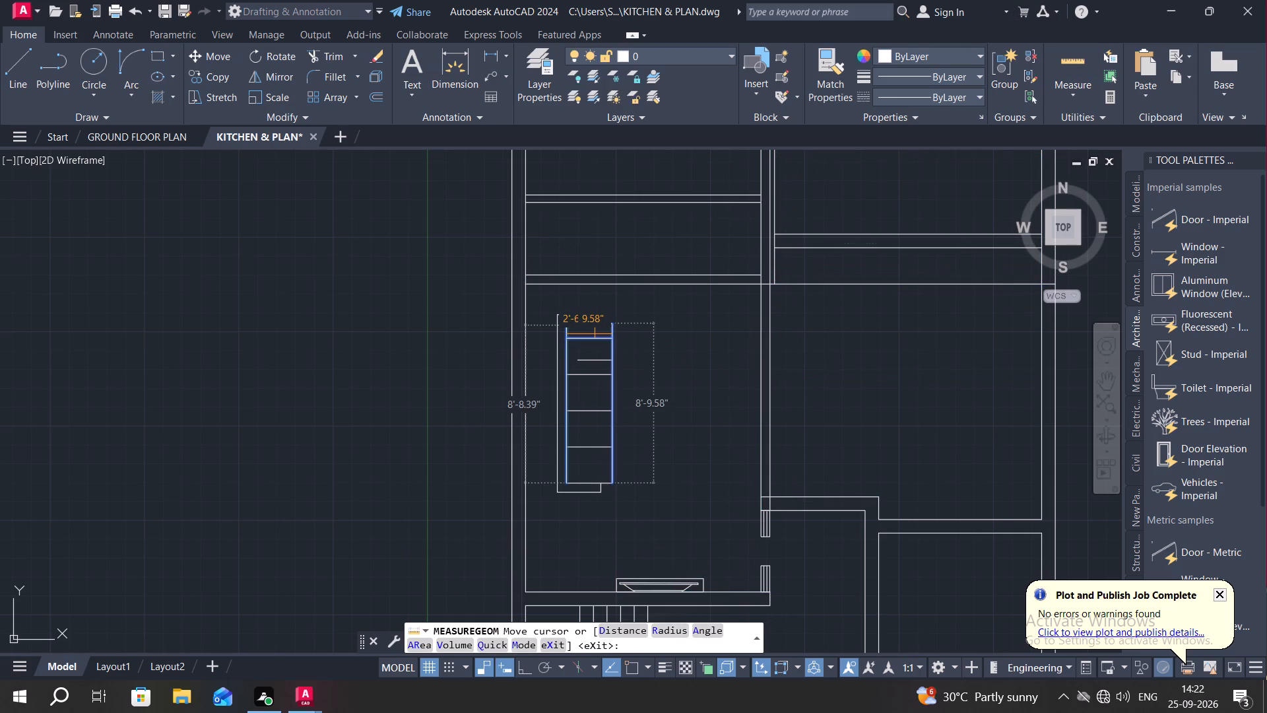
scroll(595, 337, "up", 4)
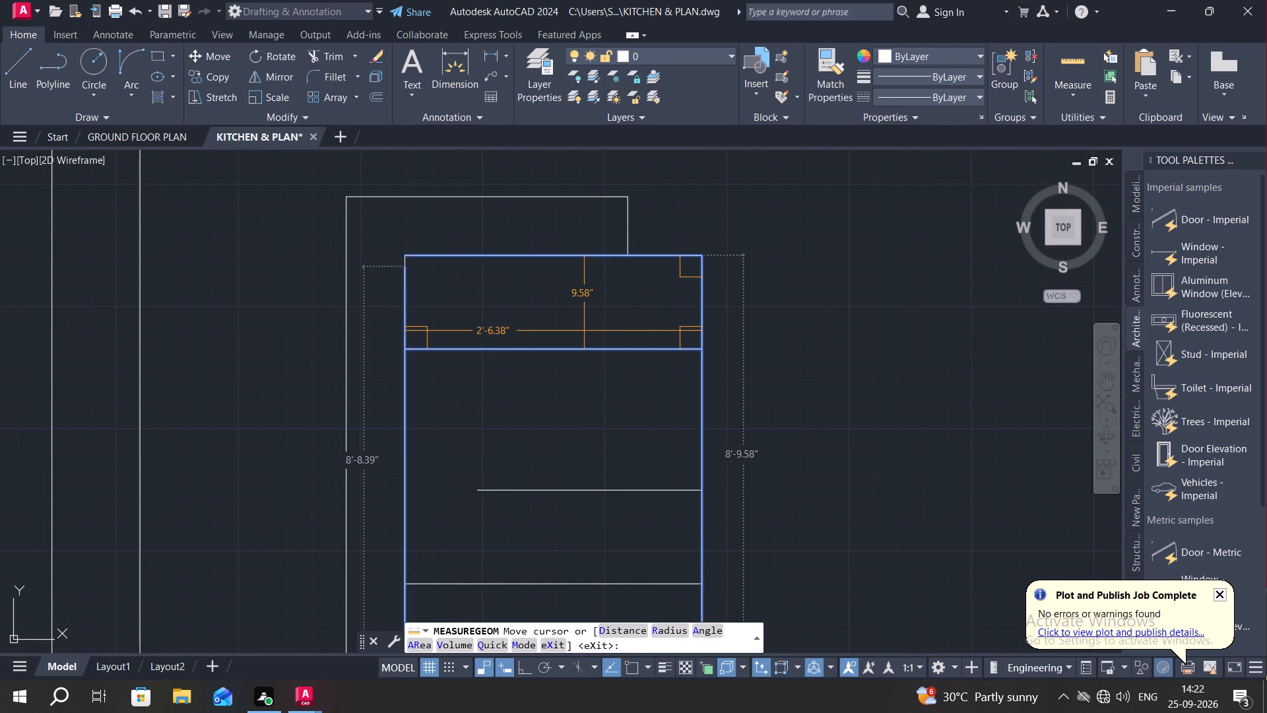
key("Escape")
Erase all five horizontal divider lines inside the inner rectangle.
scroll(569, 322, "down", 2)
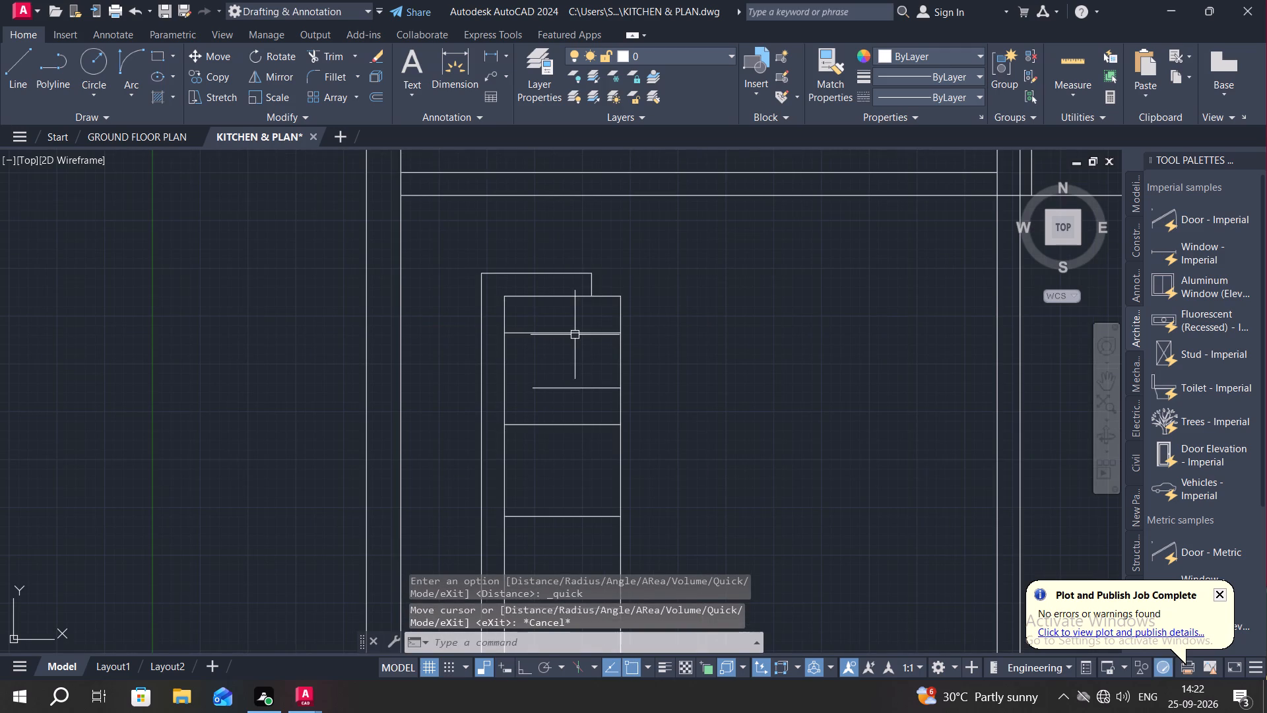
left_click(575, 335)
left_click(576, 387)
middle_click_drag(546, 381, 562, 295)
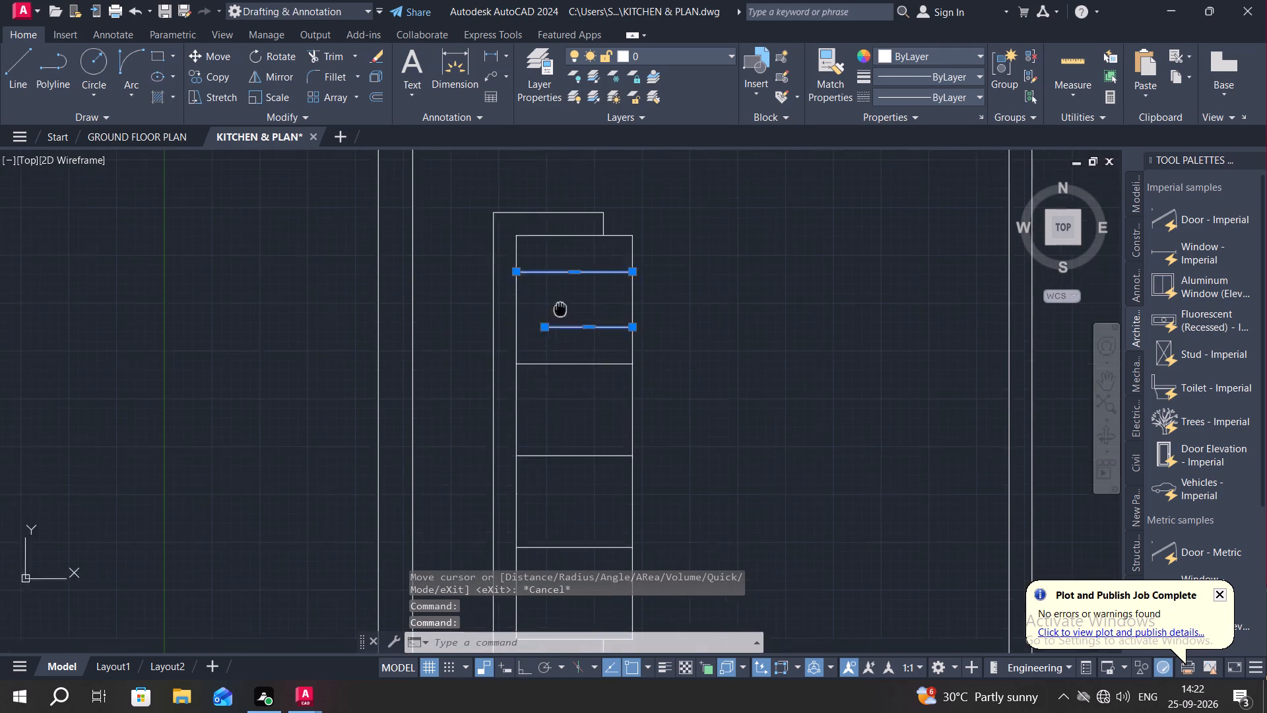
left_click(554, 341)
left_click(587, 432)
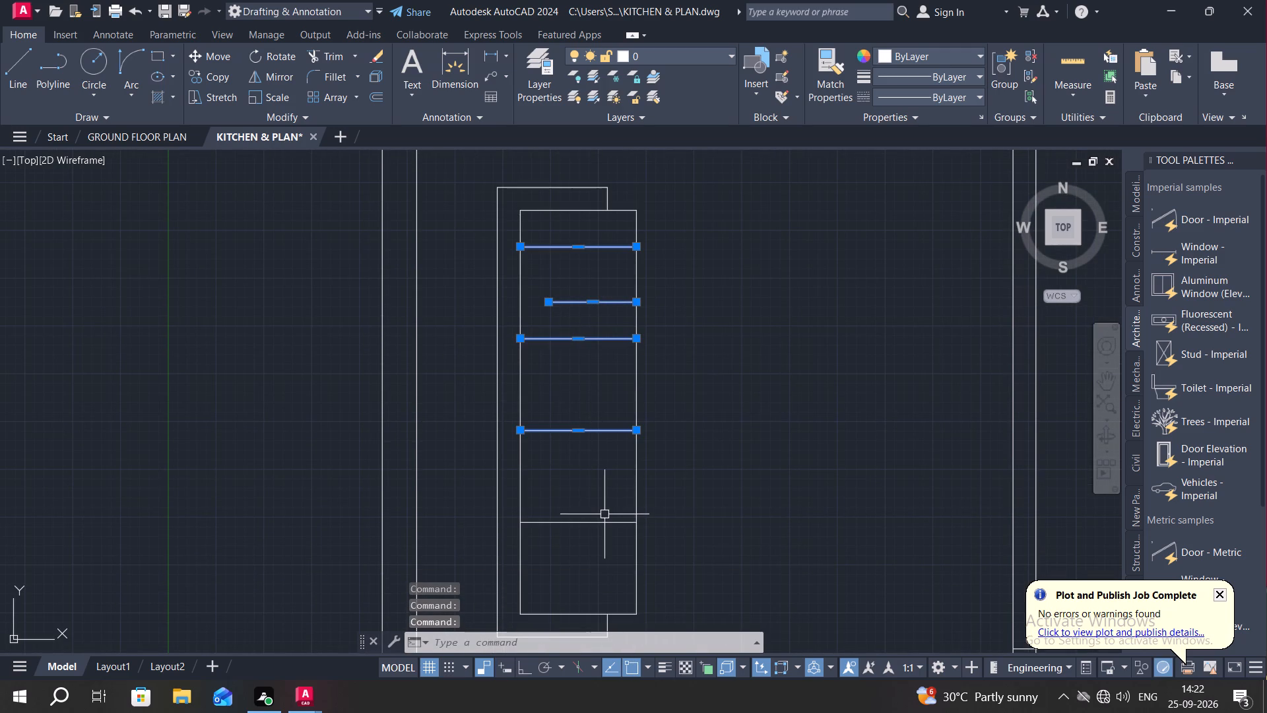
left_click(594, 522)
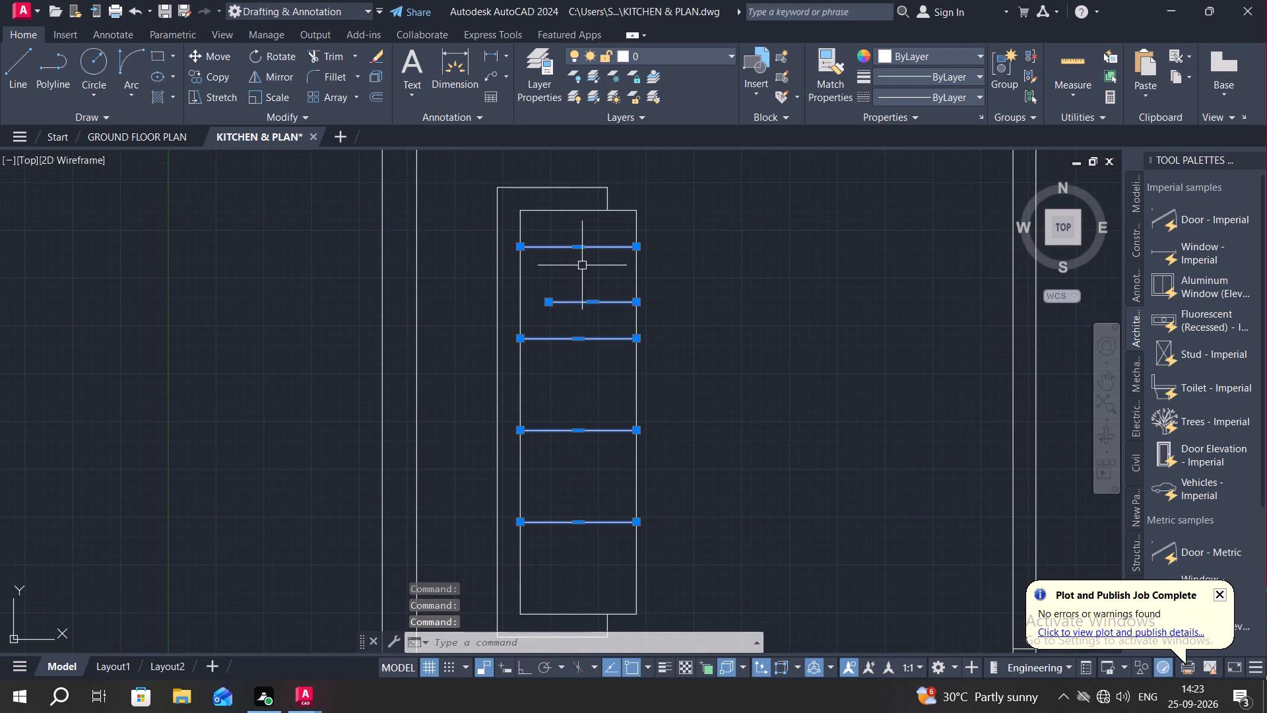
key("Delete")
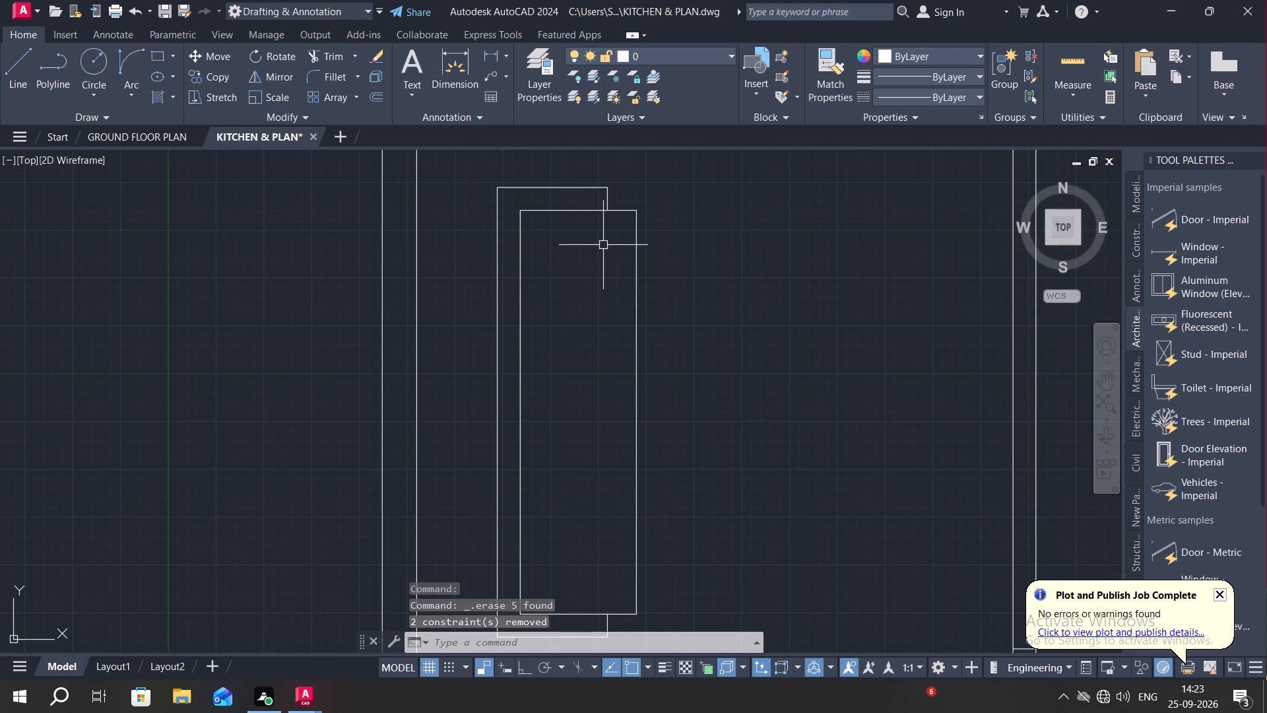
Offset the inner rectangle's top edge 2'6" downward into the rectangle.
key("o")
key("space")
key("2")
key("apostrophe")
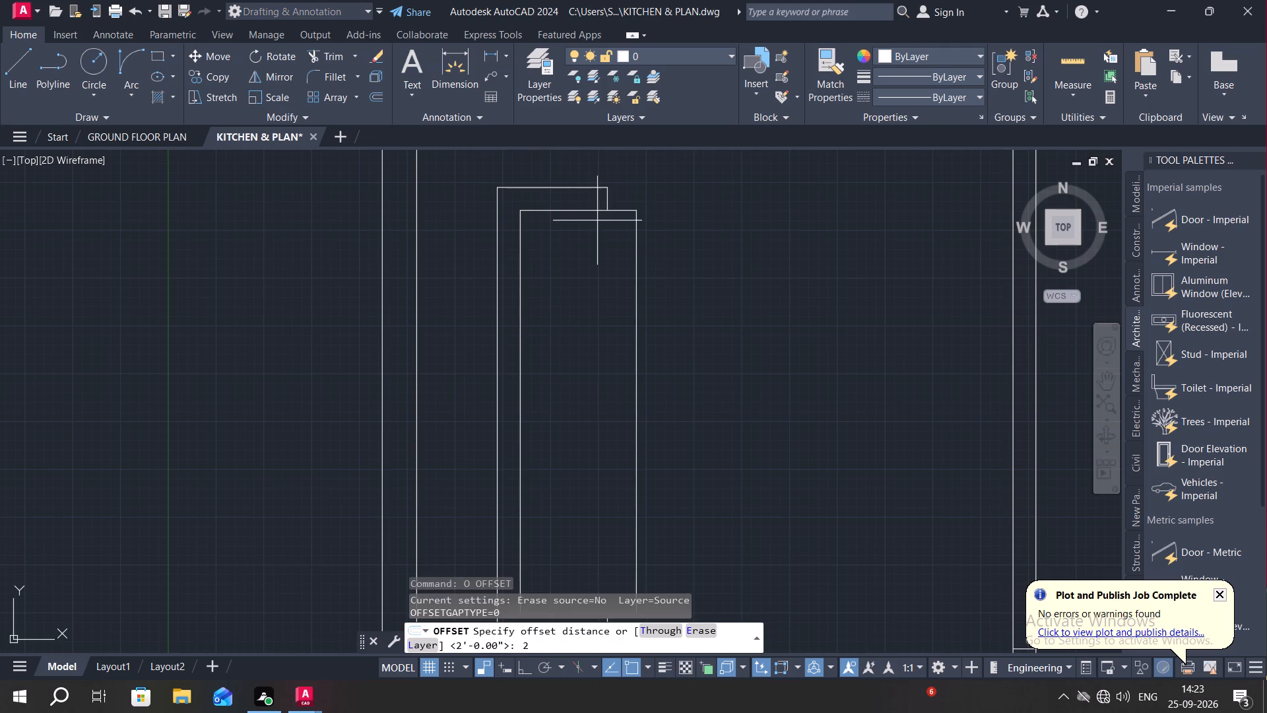
key("6")
key("shift+quotedbl")
key("Return")
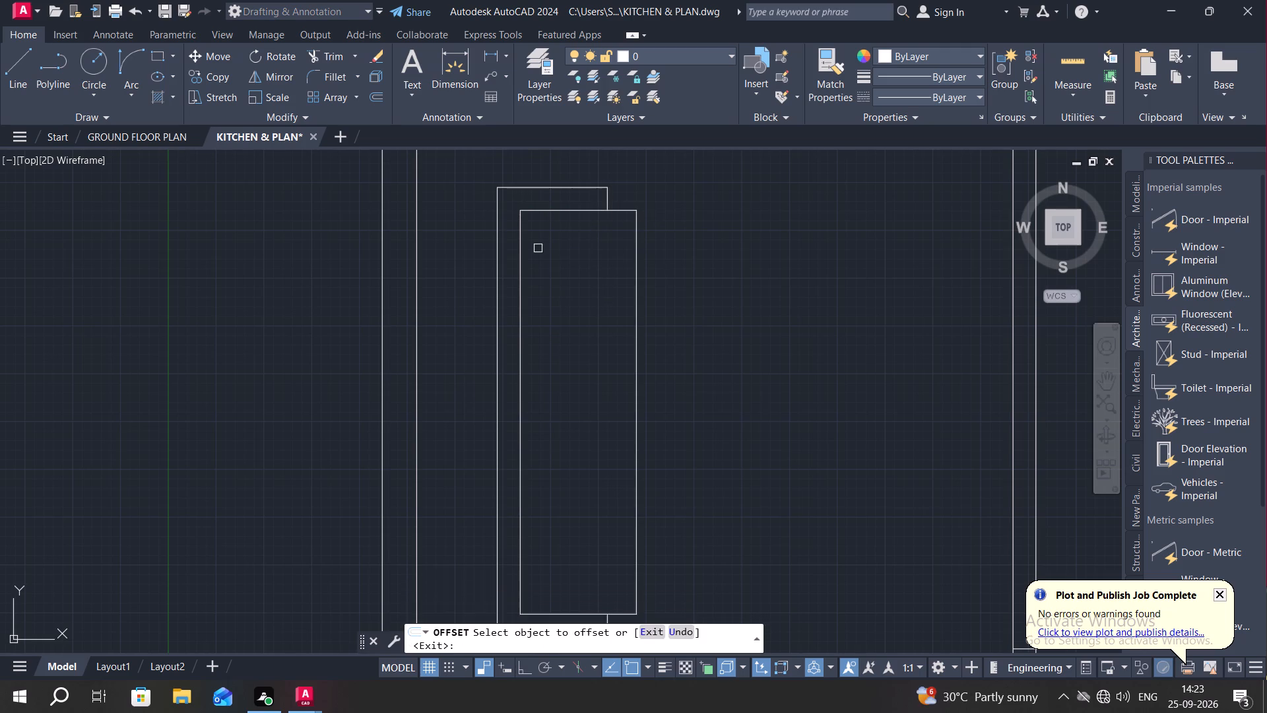
left_click(556, 211)
left_click(574, 294)
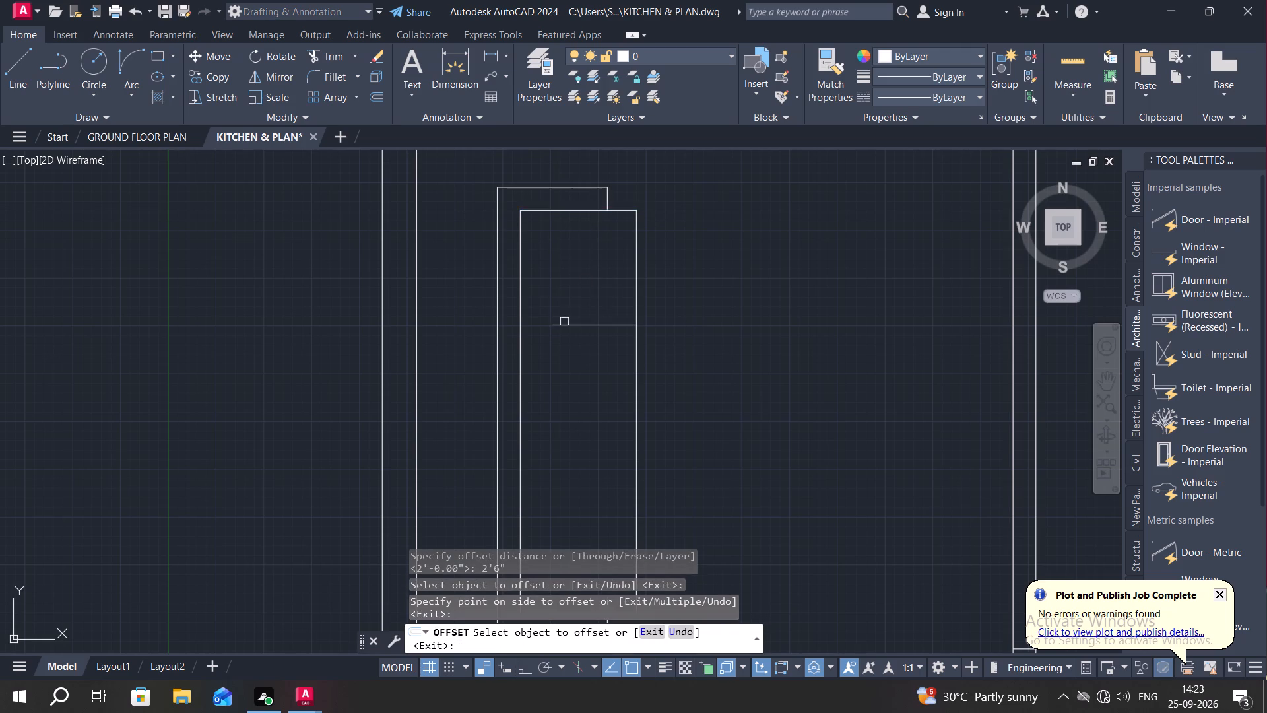
Offset the inner rectangle's bottom edge 2'6" upward into the rectangle.
middle_click_drag(556, 226, 556, 110)
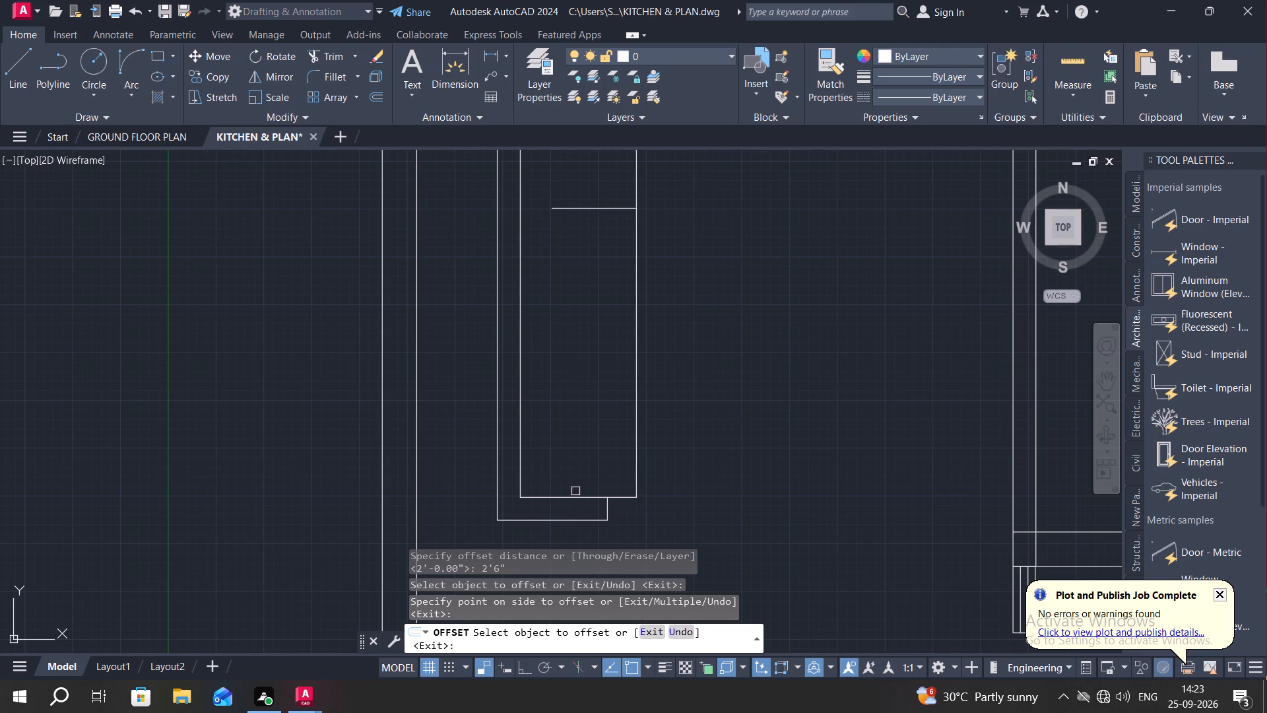
left_click(576, 491)
left_click(566, 496)
left_click_drag(568, 375, 568, 366)
left_click(577, 383)
middle_click_drag(602, 320, 649, 533)
scroll(635, 480, "down", 1)
middle_click_drag(632, 475, 614, 273)
key("Escape")
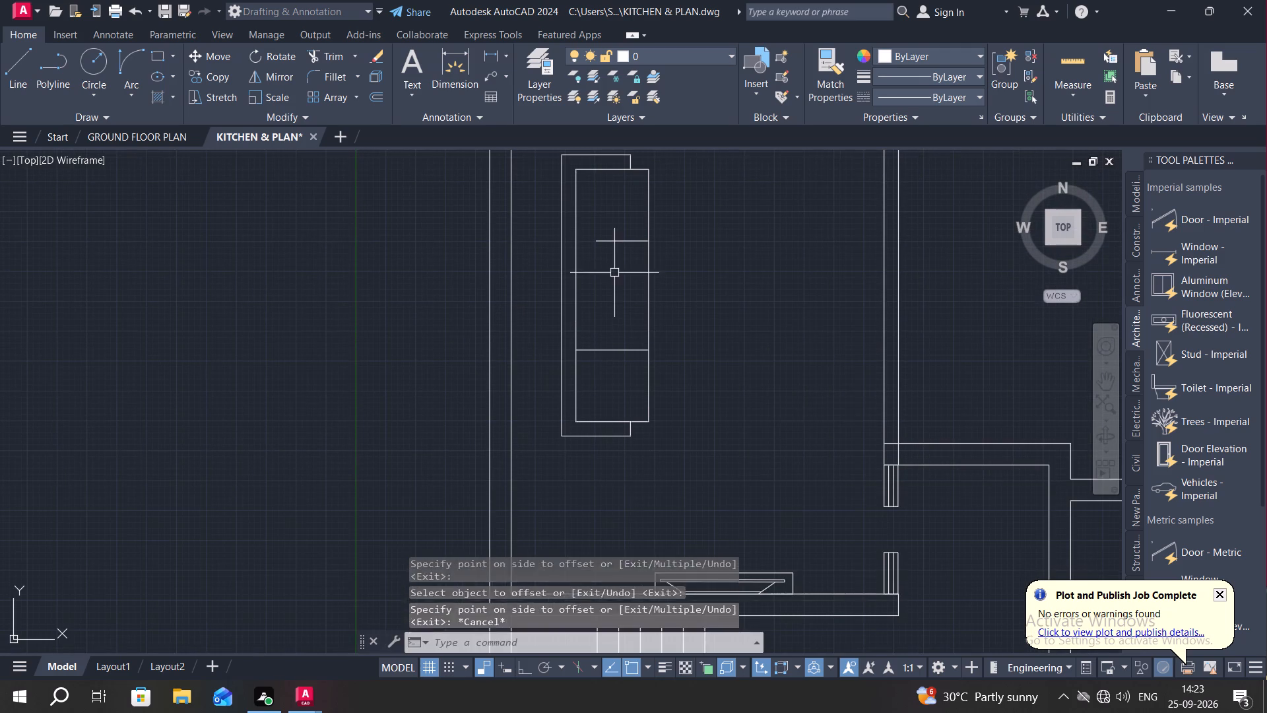
Extend the short upper divider line to meet the inner rectangle's left side.
left_click(618, 239)
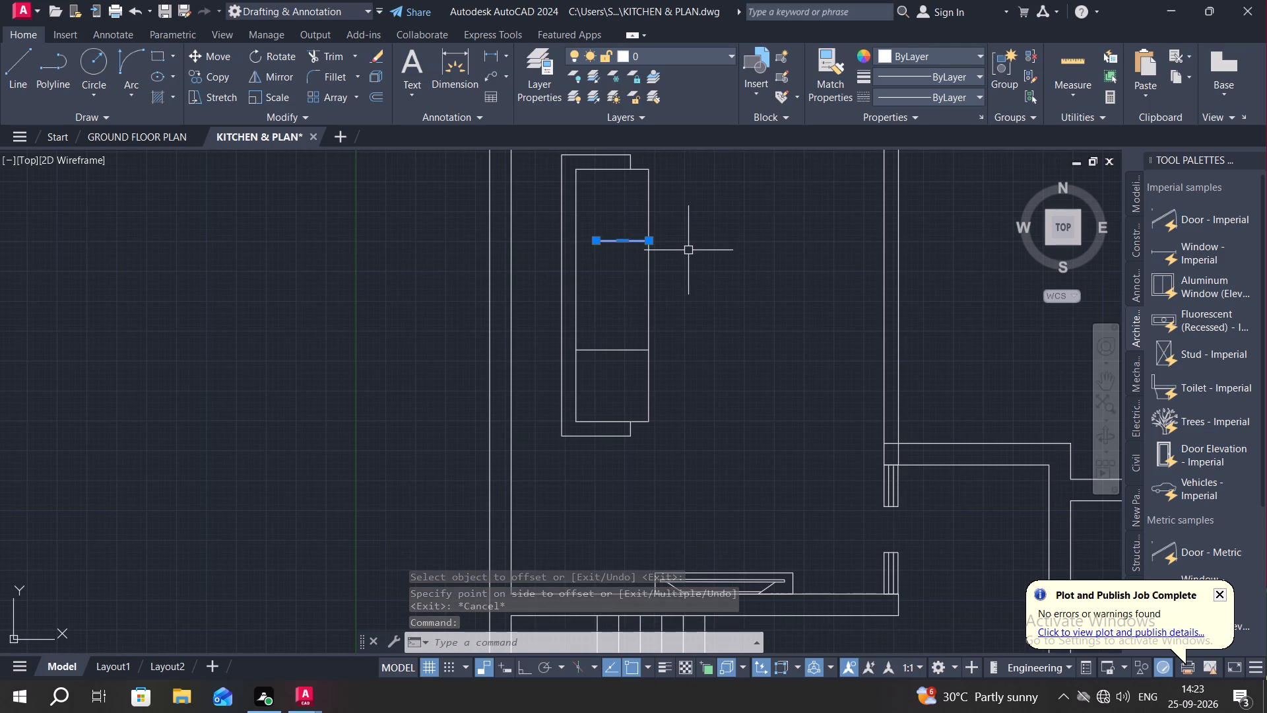
type("EX")
key("space")
left_click(620, 238)
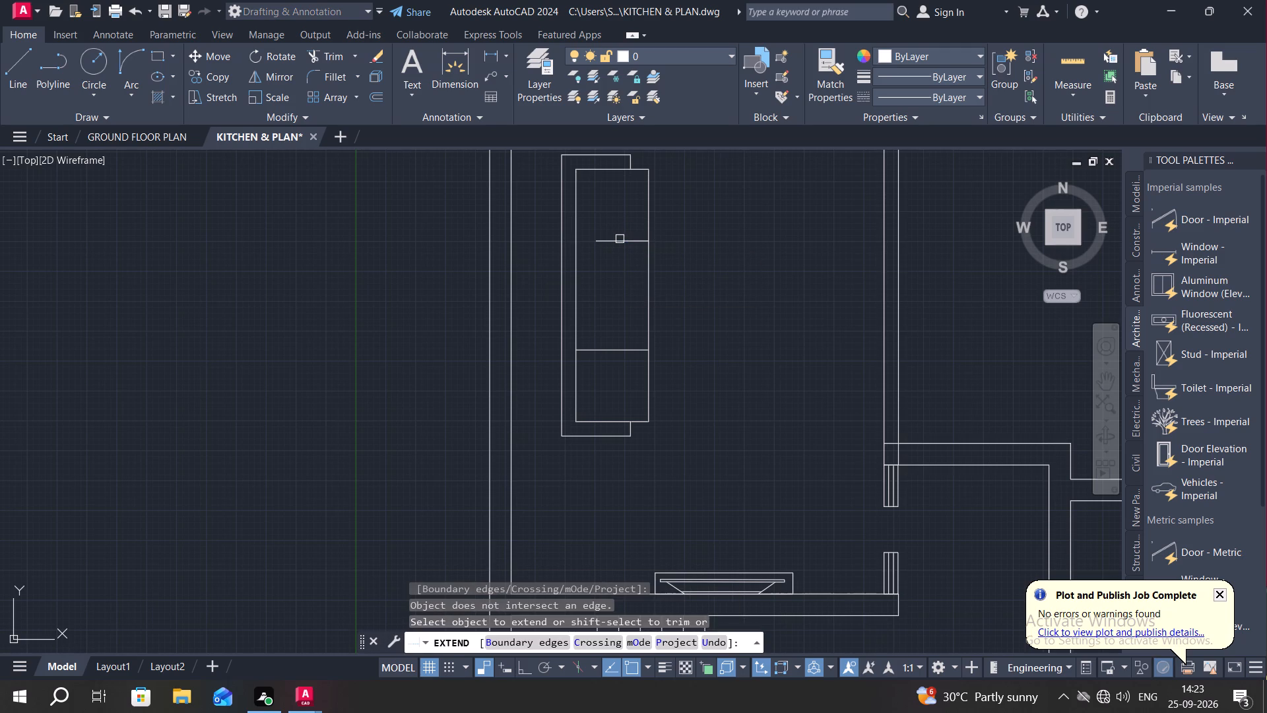
left_click(602, 239)
left_click(614, 239)
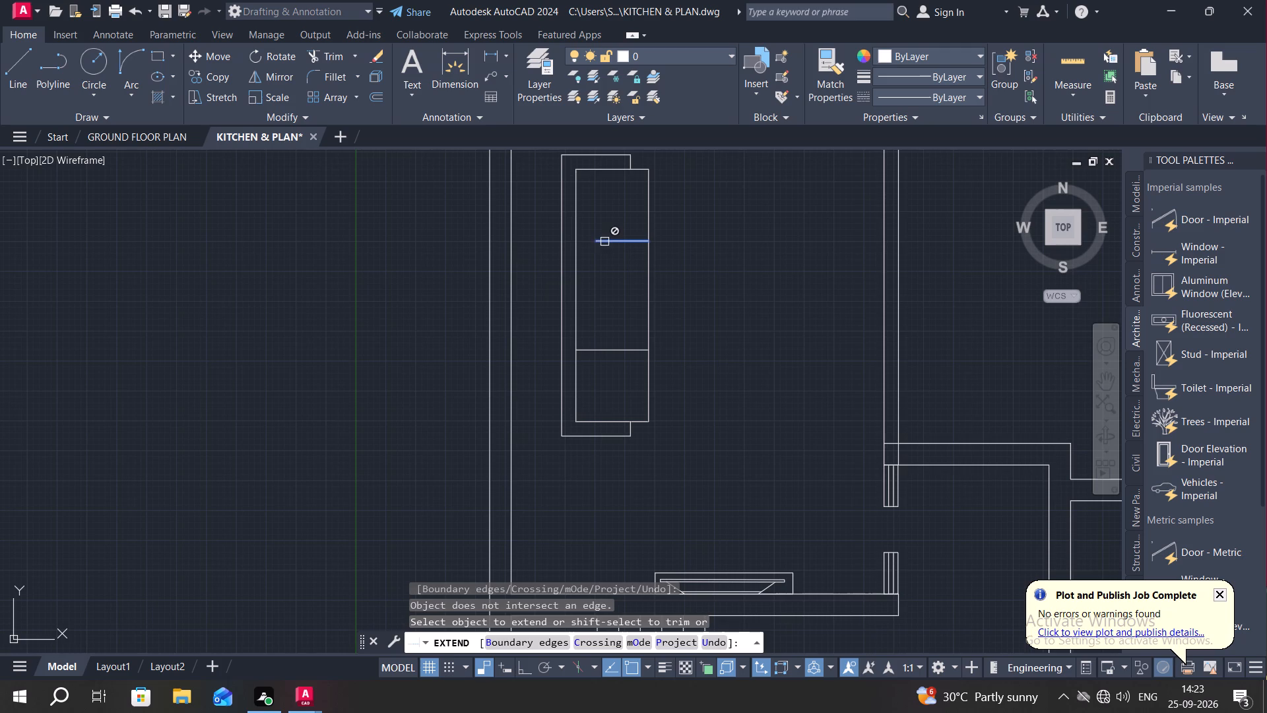
left_click(601, 242)
left_click(620, 238)
scroll(634, 244, "up", 2)
middle_click_drag(633, 234, 676, 295)
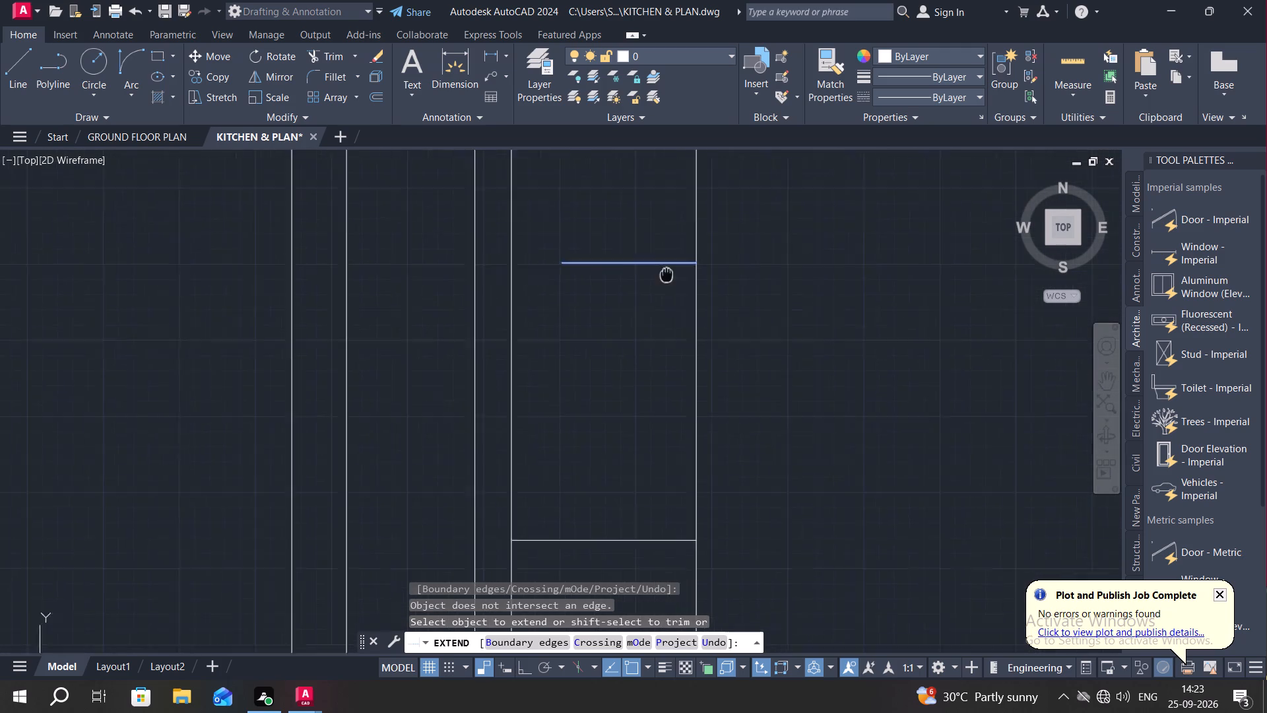
middle_click_drag(676, 295, 693, 331)
key("Escape")
key("e")
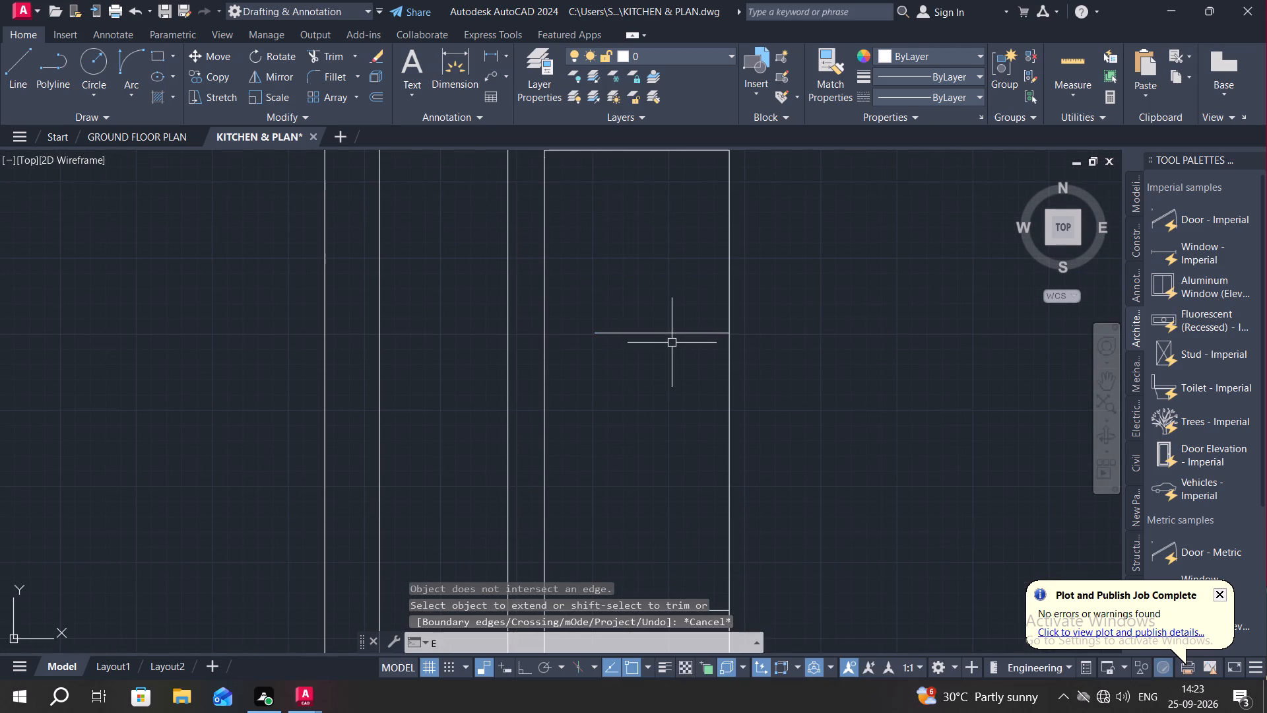
key("x")
key("space")
left_click(653, 332)
key("Escape")
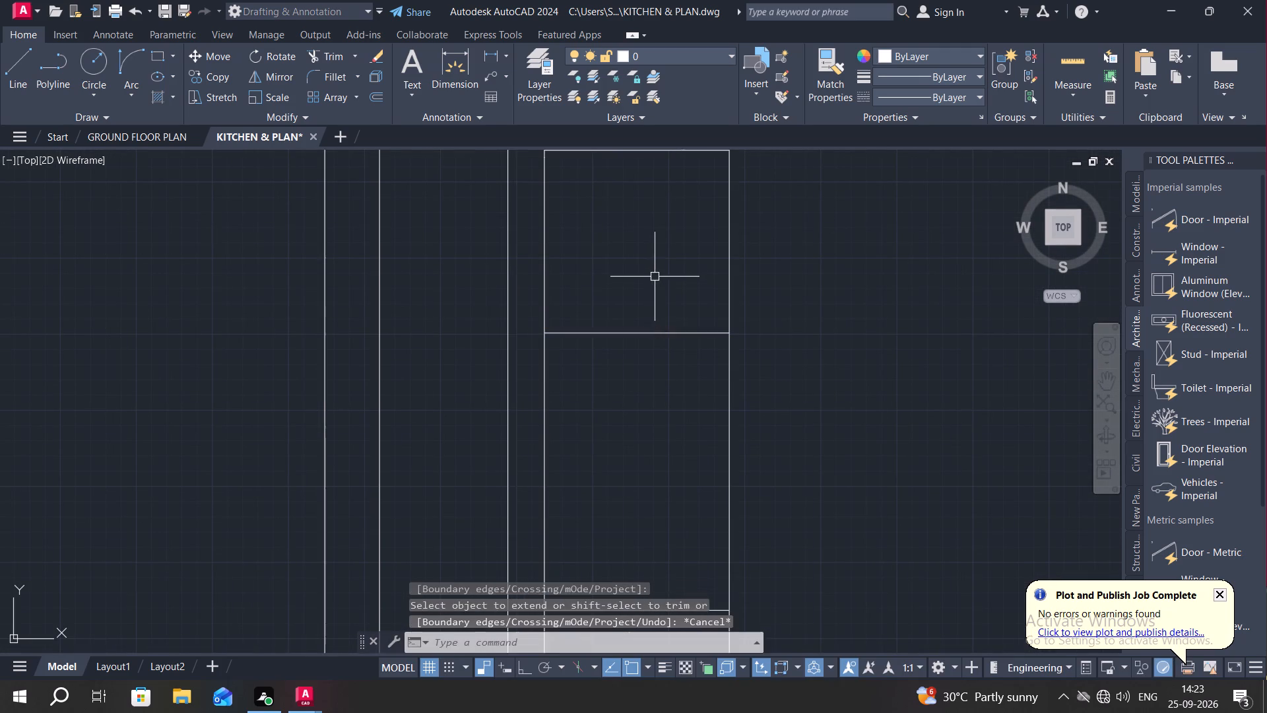
Draw a small horizontal rectangle in the room, to the right of the tall divided unit's upper end.
scroll(663, 280, "down", 3)
middle_click_drag(743, 335, 727, 358)
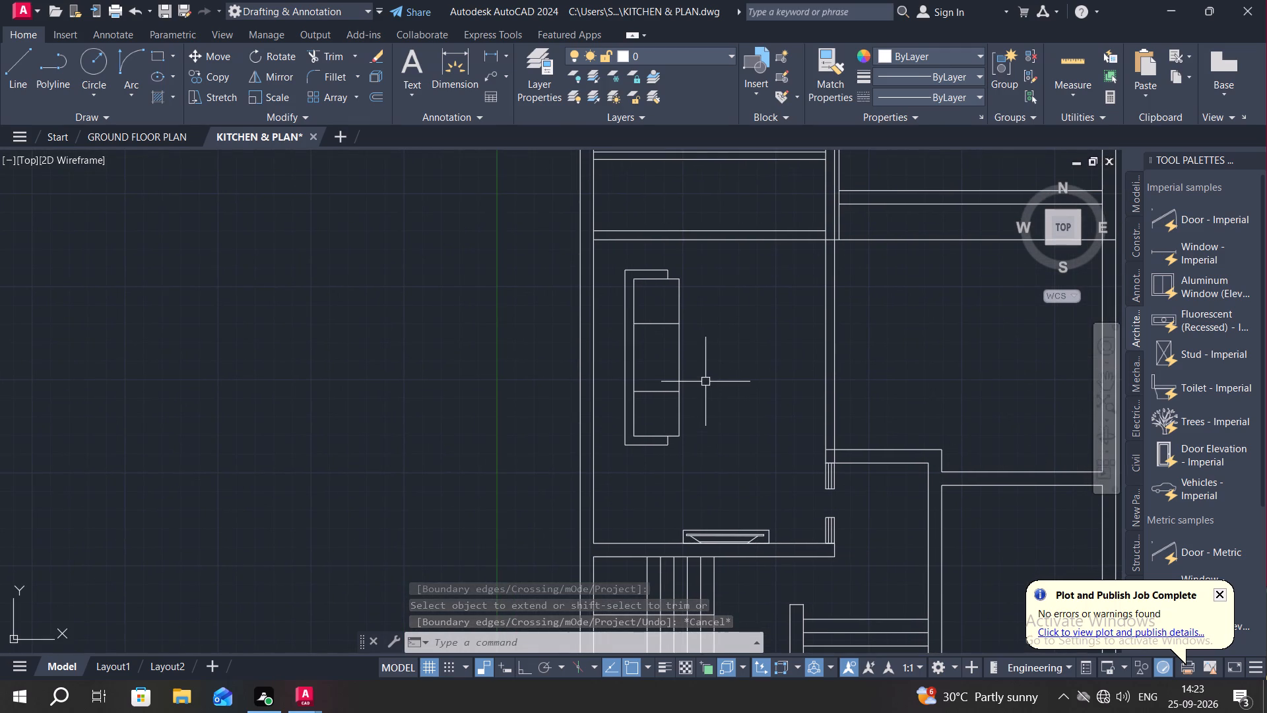
scroll(694, 280, "up", 1)
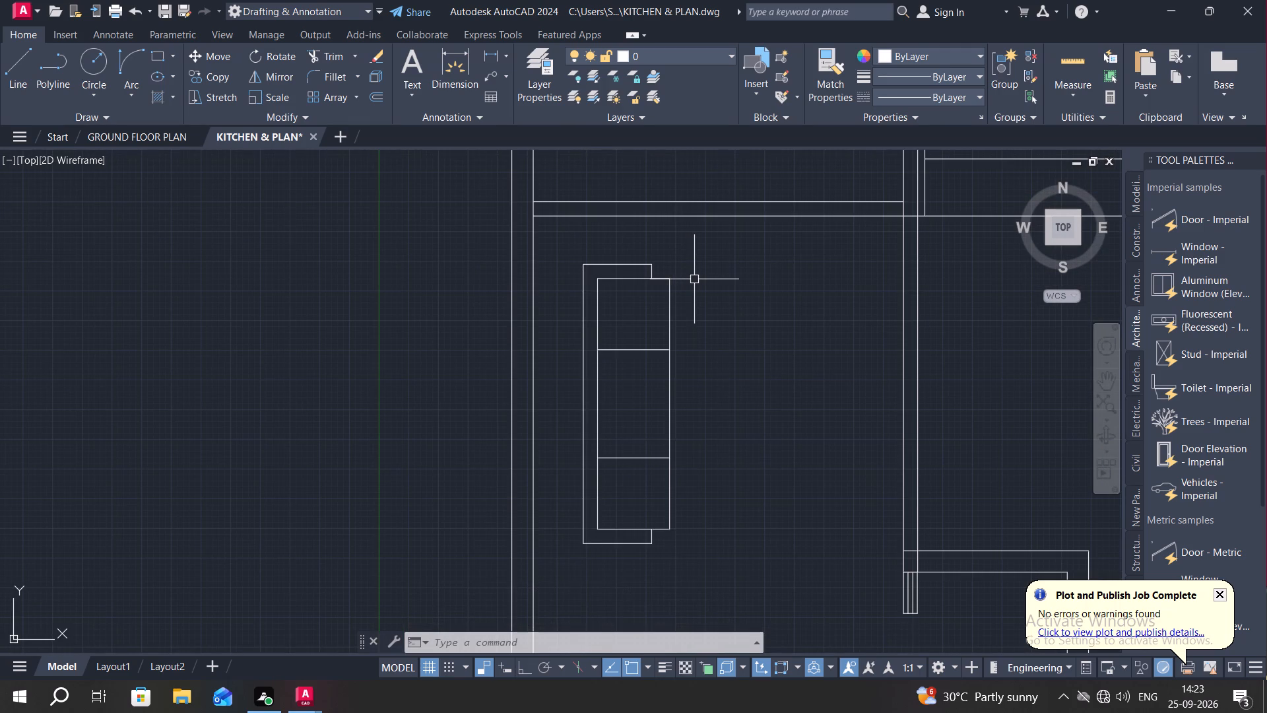
key("r")
key("space")
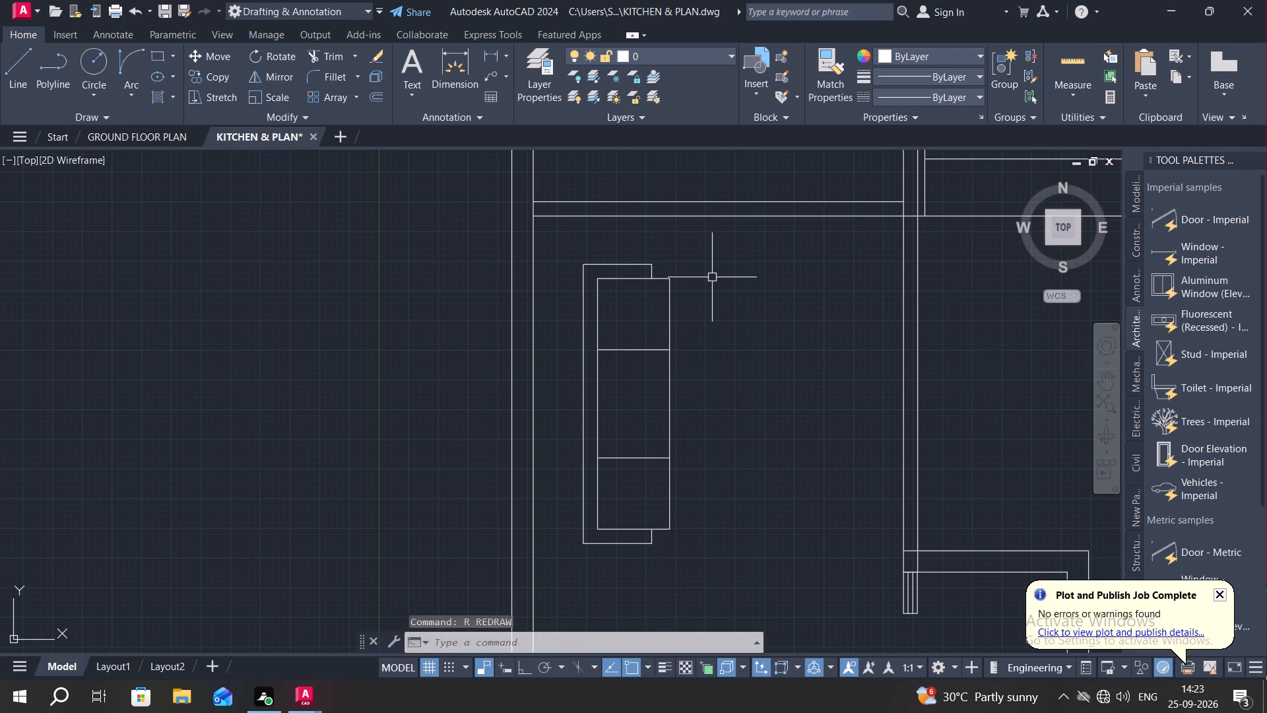
type("RE")
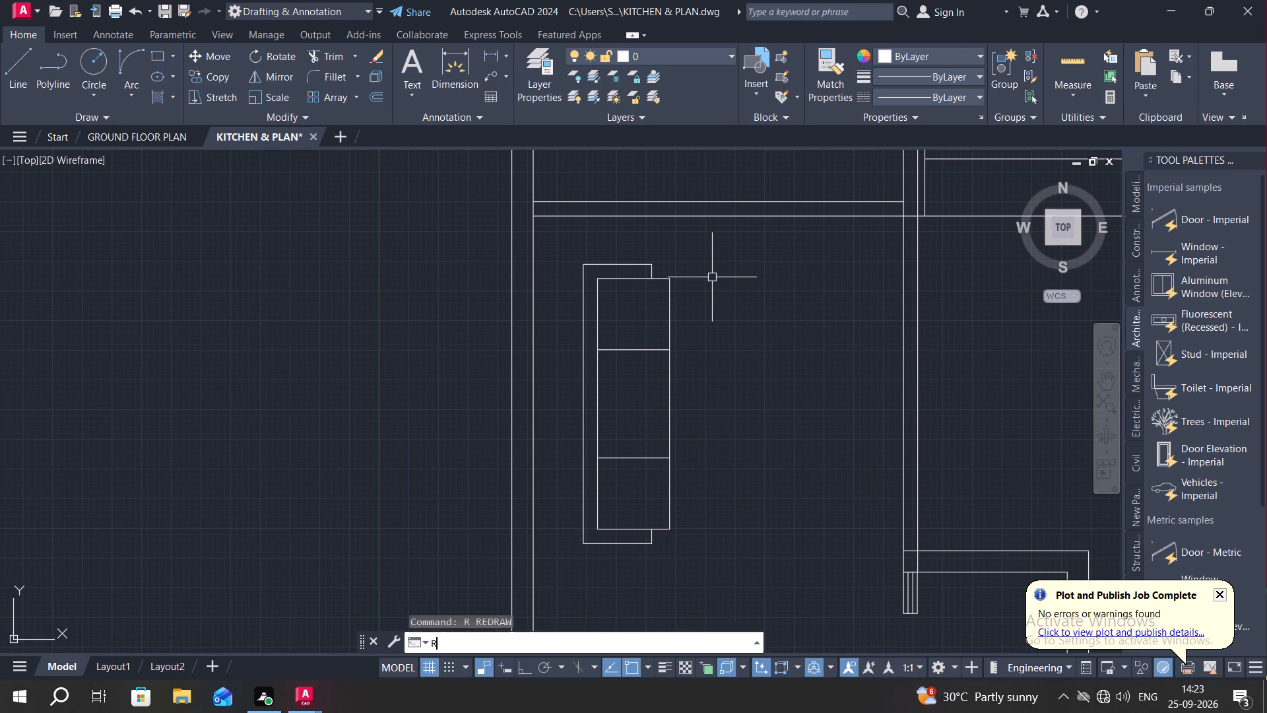
type("C")
key("space")
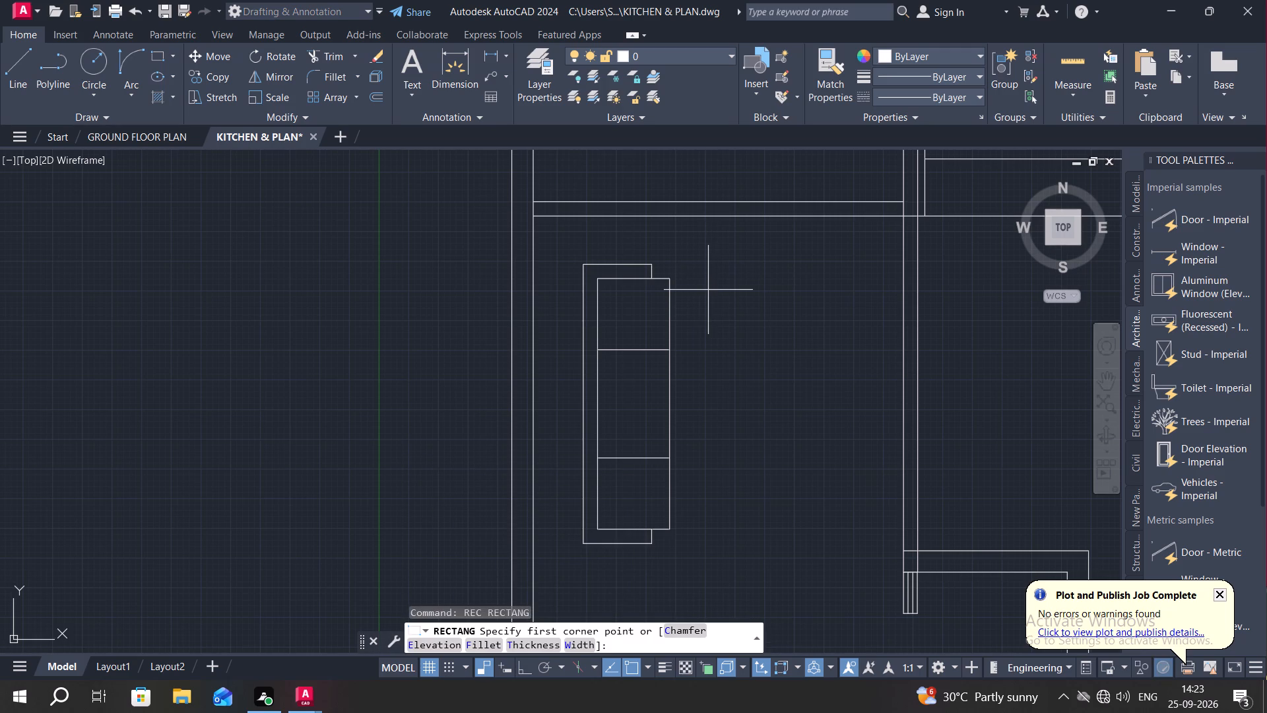
left_click(707, 283)
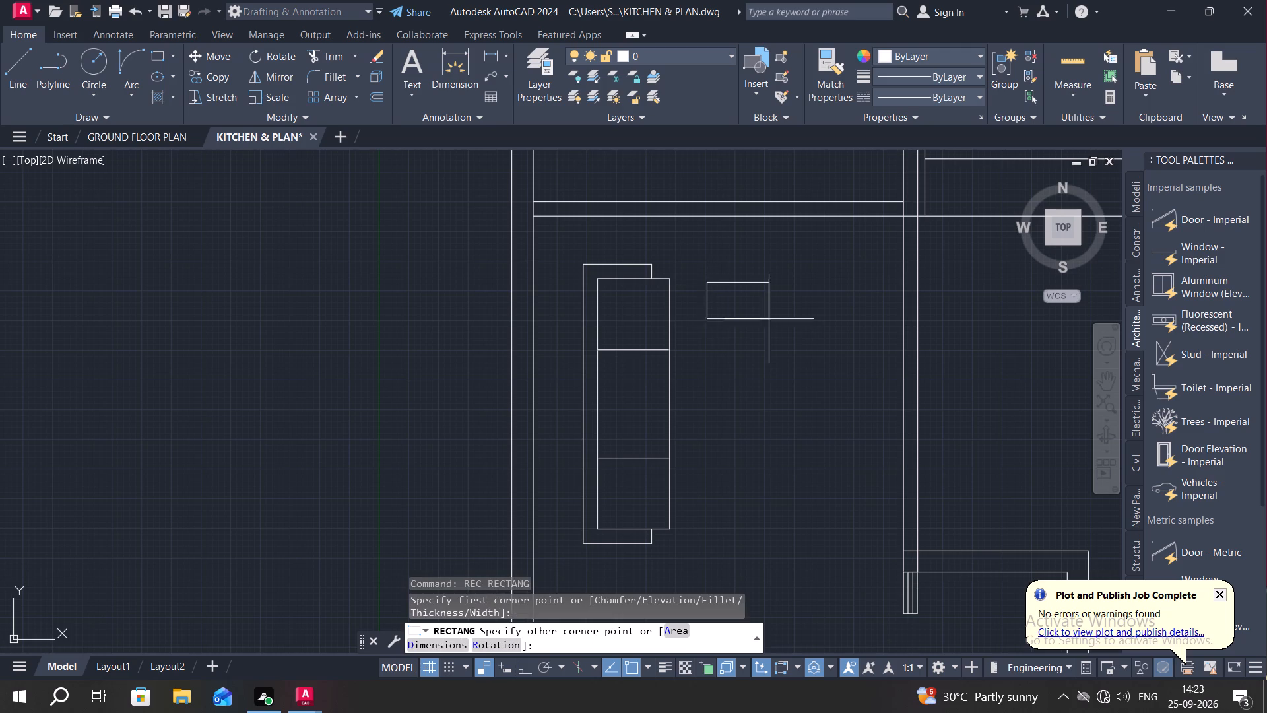
left_click(826, 340)
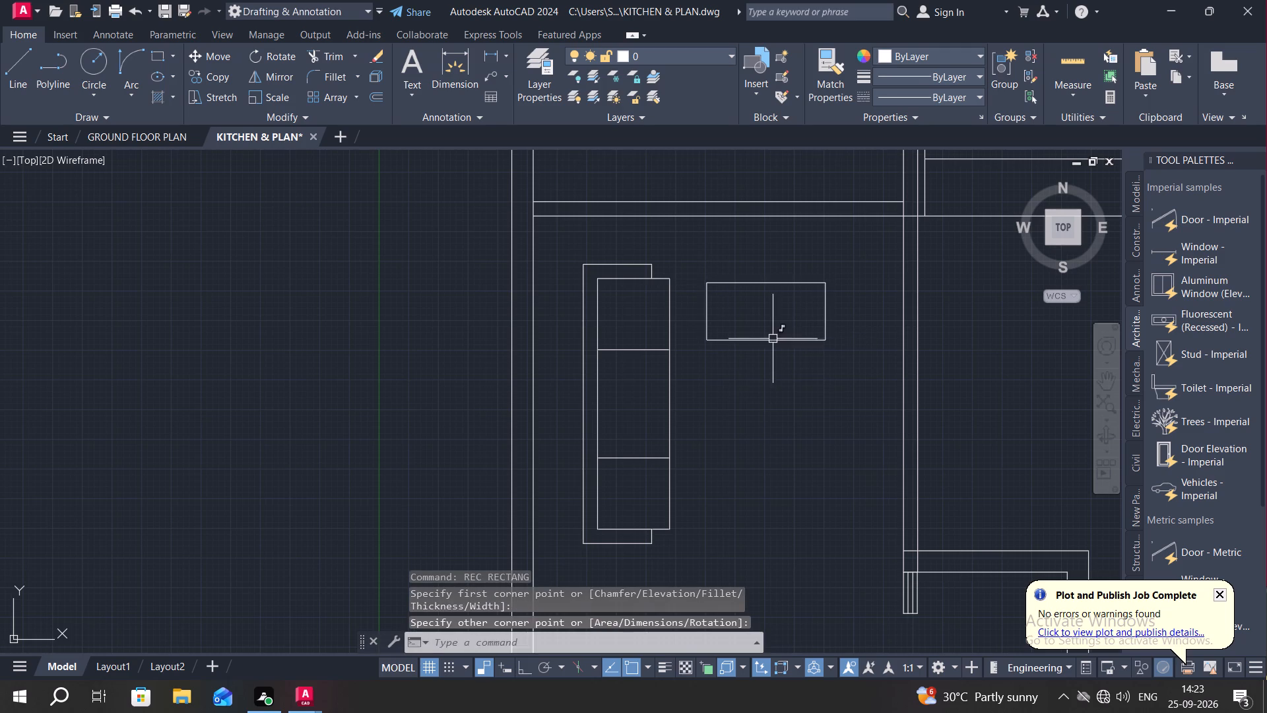
Draw a vertical line between the midpoints of the new rectangle's bottom and top edges, dividing it in two.
type("L")
key("space")
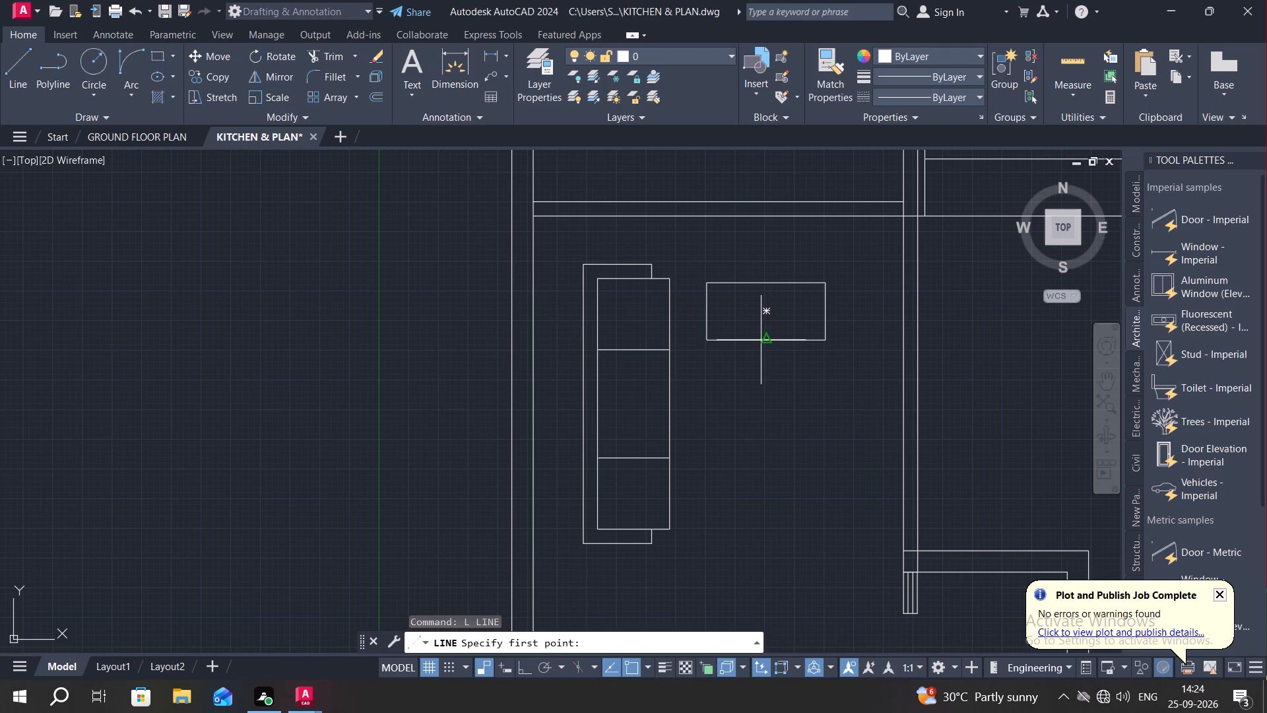
left_click(762, 341)
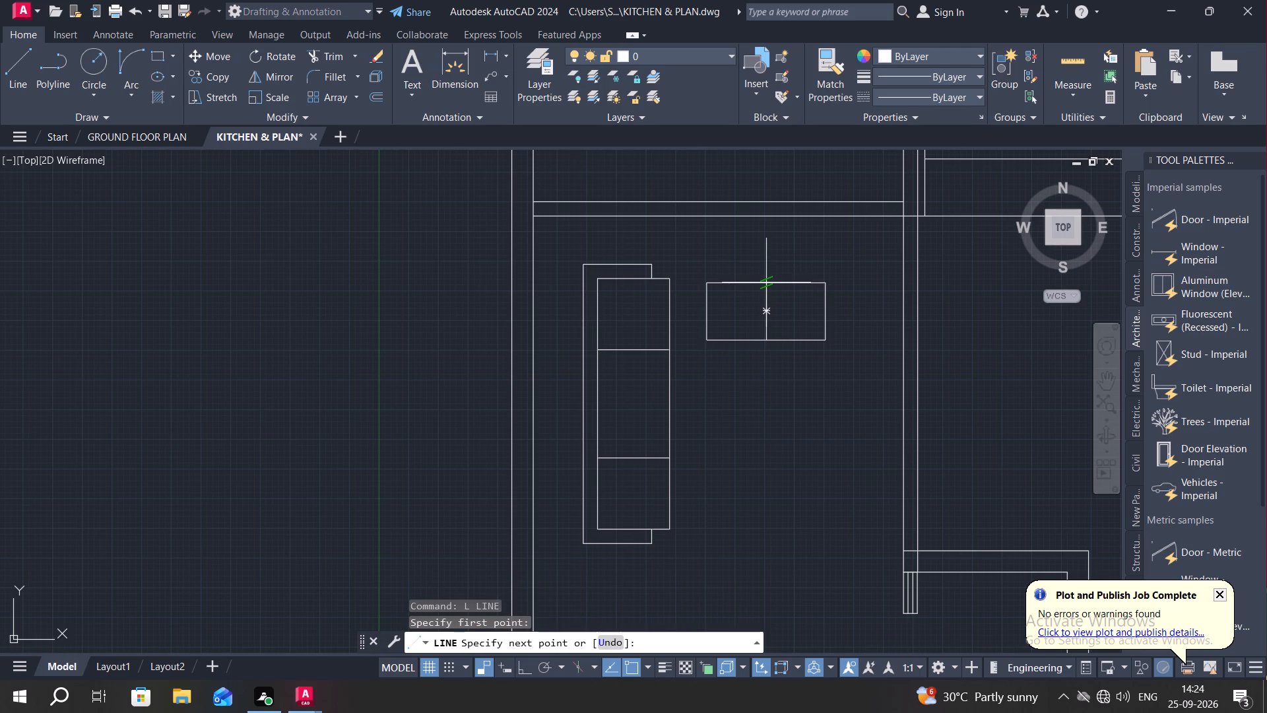
left_click(766, 281)
key("Escape")
Measure the border width between the tall unit's outer and inner outlines.
type("O")
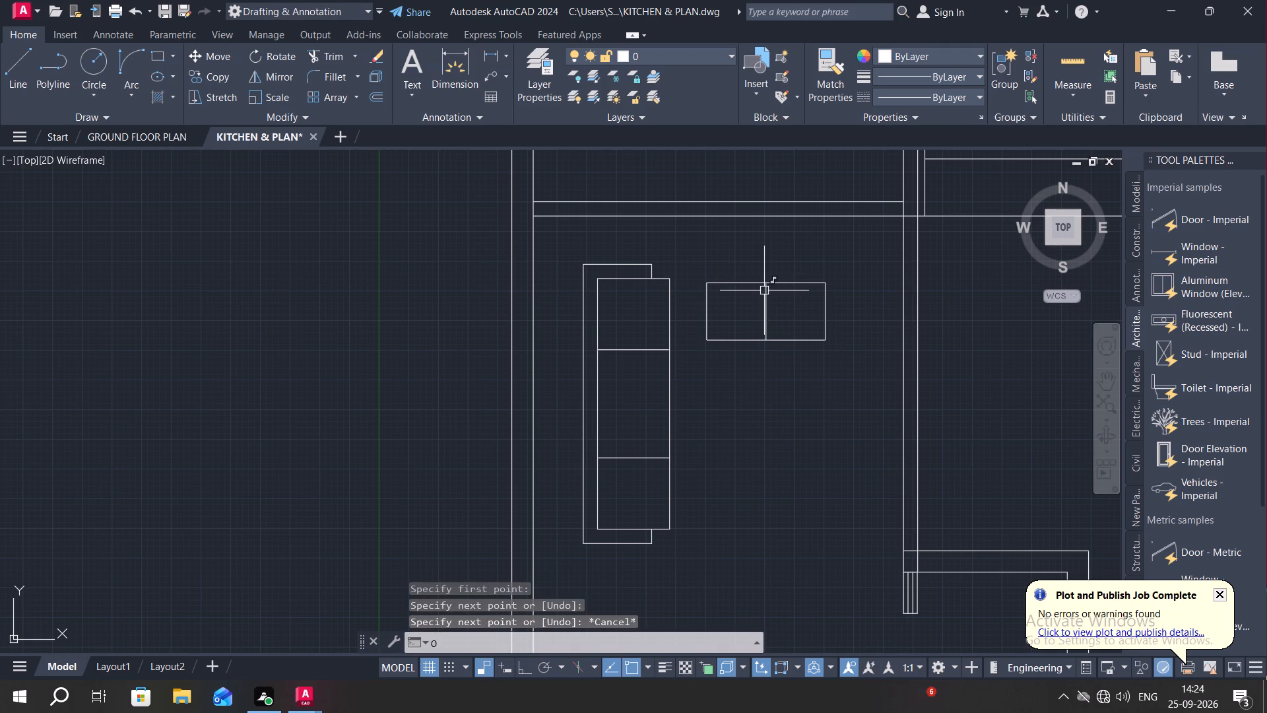
key("space")
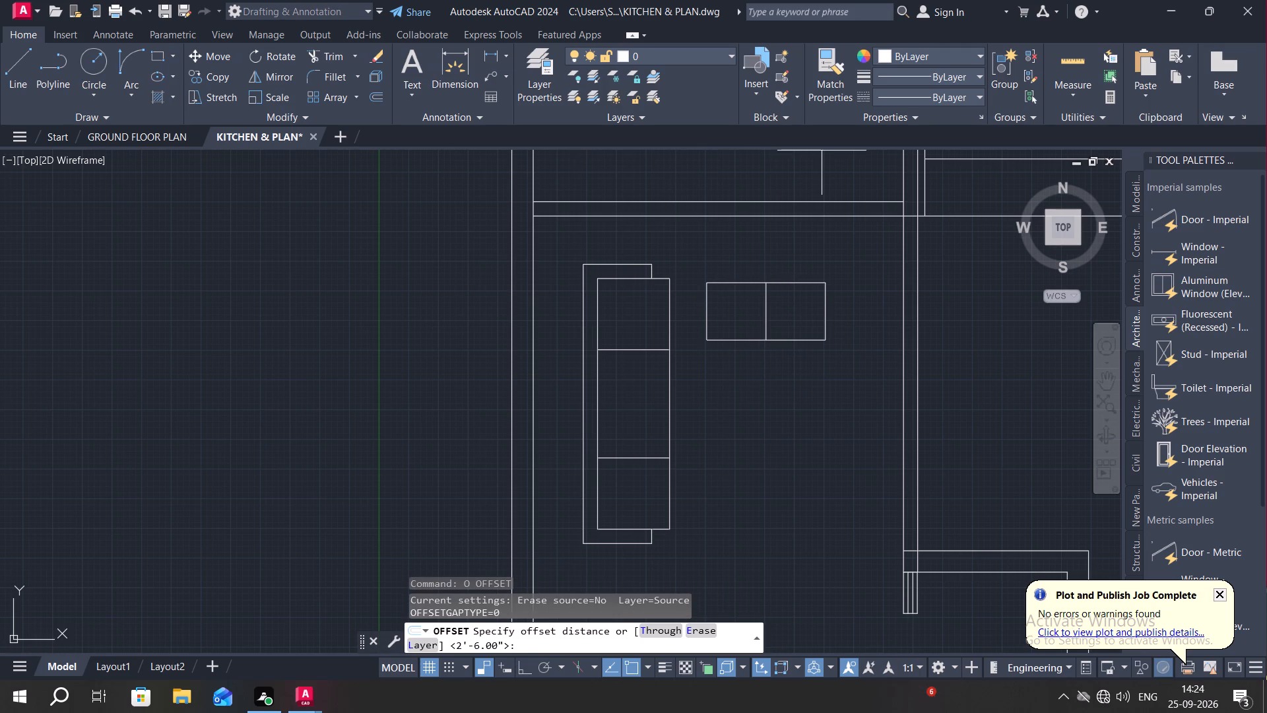
left_click(1079, 59)
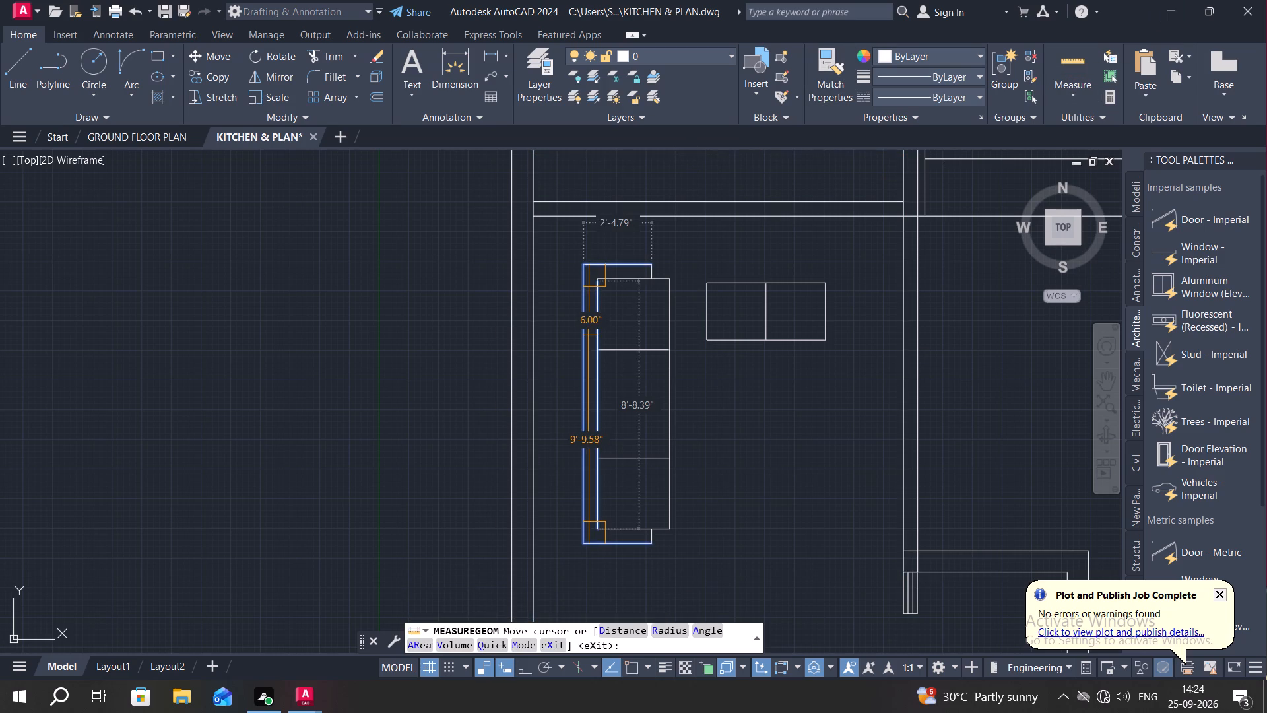
key("Escape")
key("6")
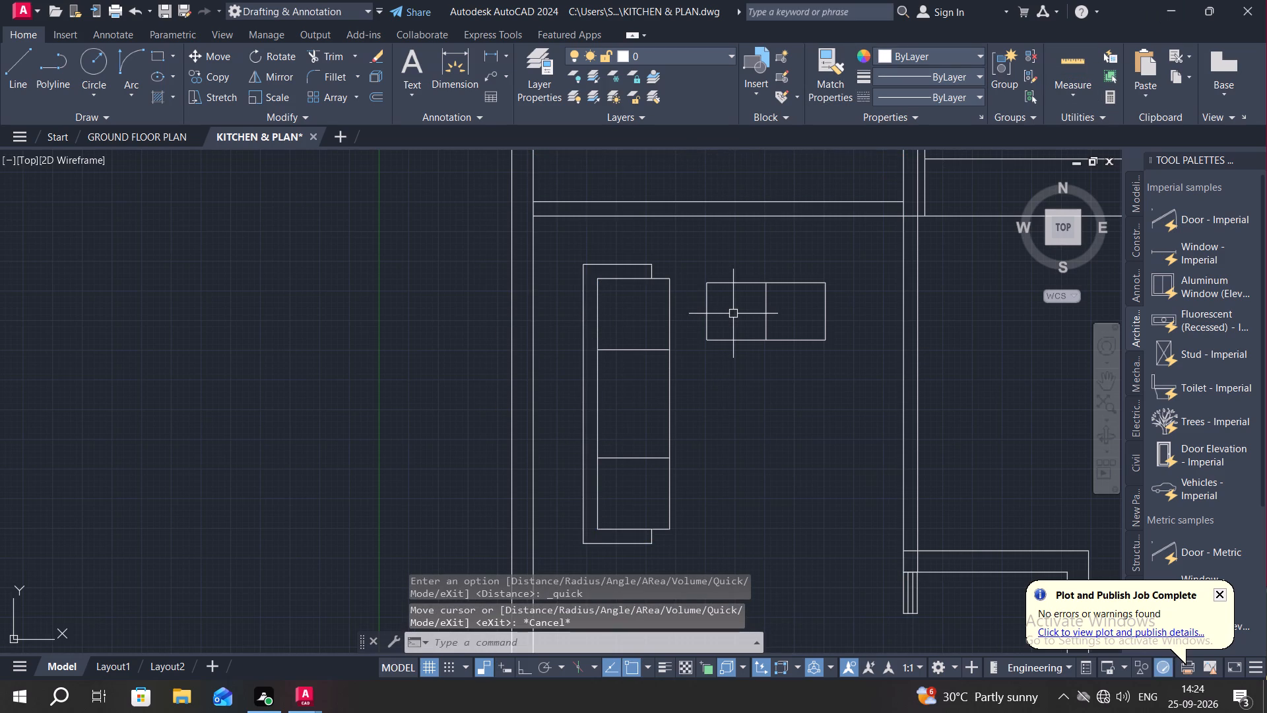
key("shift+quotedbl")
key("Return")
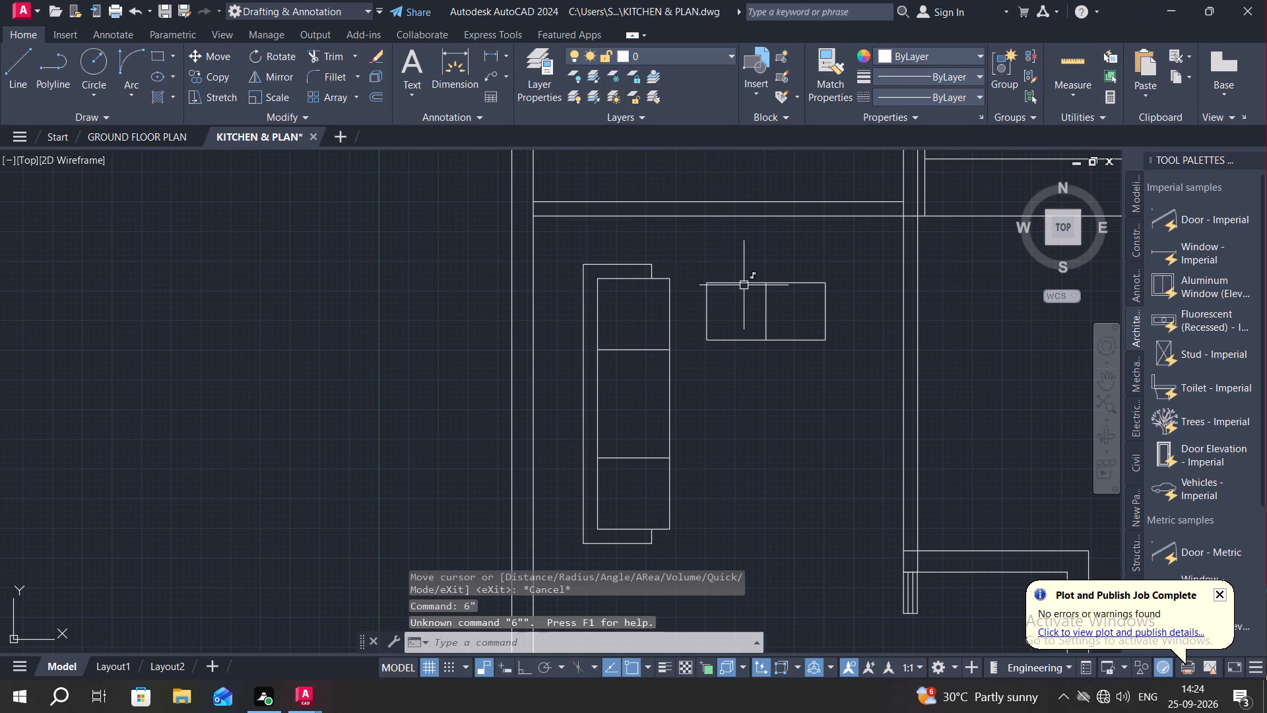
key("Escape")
Offset the small two-part rectangle 6" outward.
type("O 6")
type("\"")
key("space")
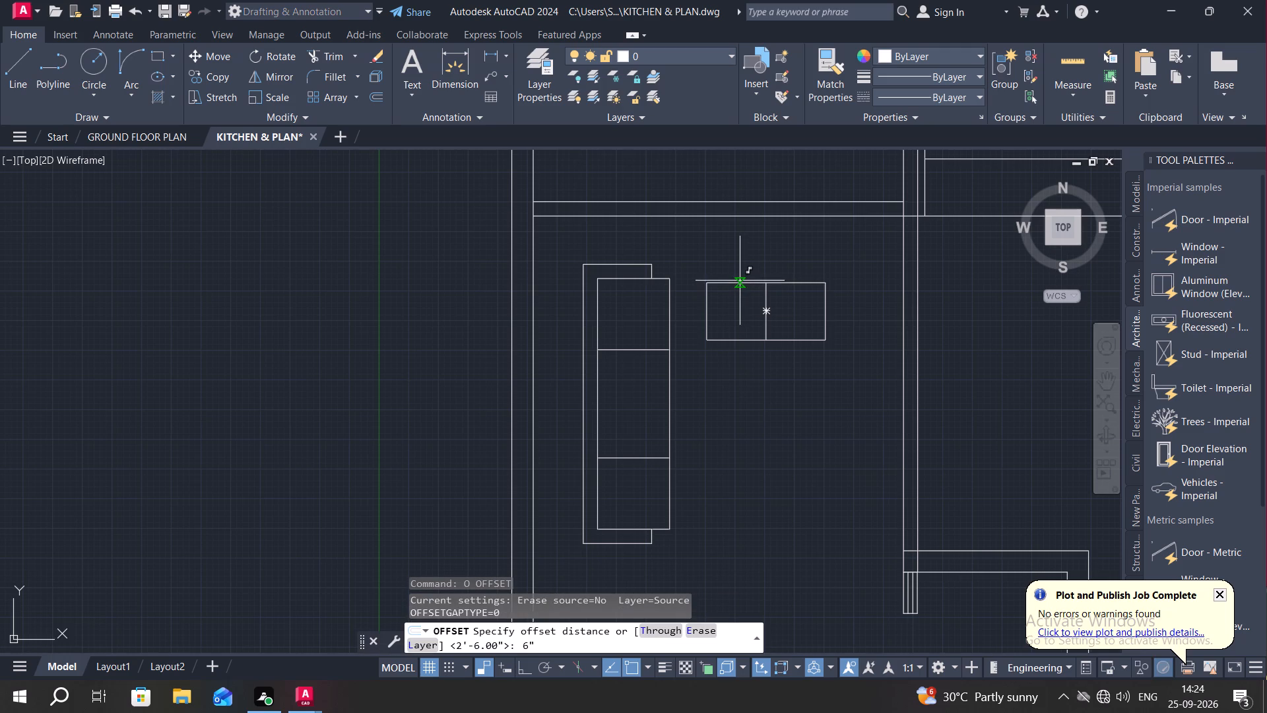
left_click(746, 285)
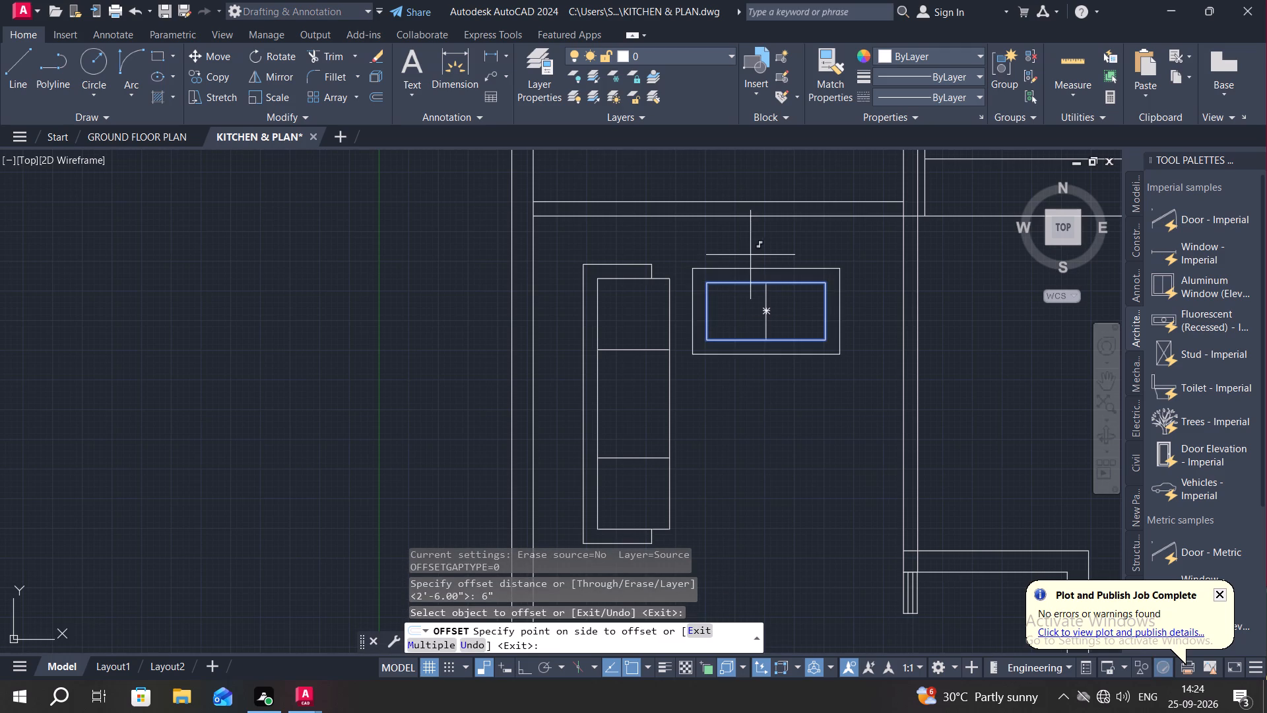
left_click(752, 253)
key("Escape")
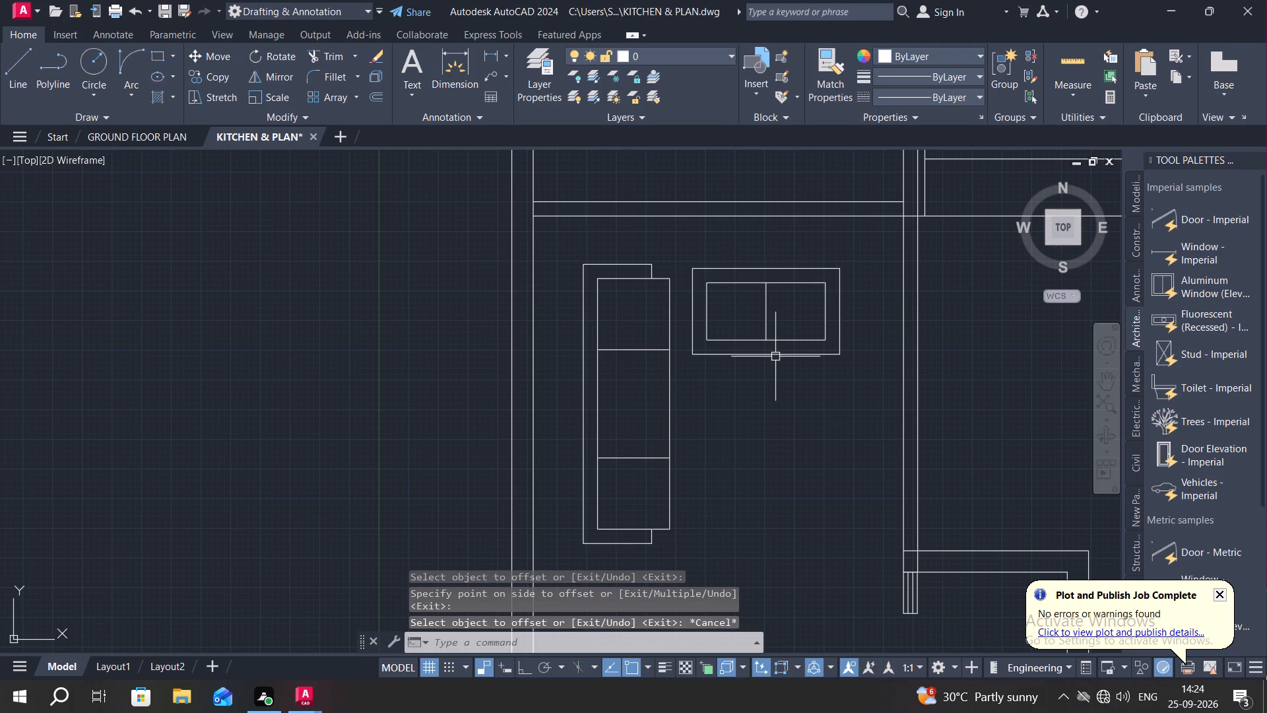
Trim away the bottom edge of the small unit's outer rectangle.
key("t")
key("r")
key("space")
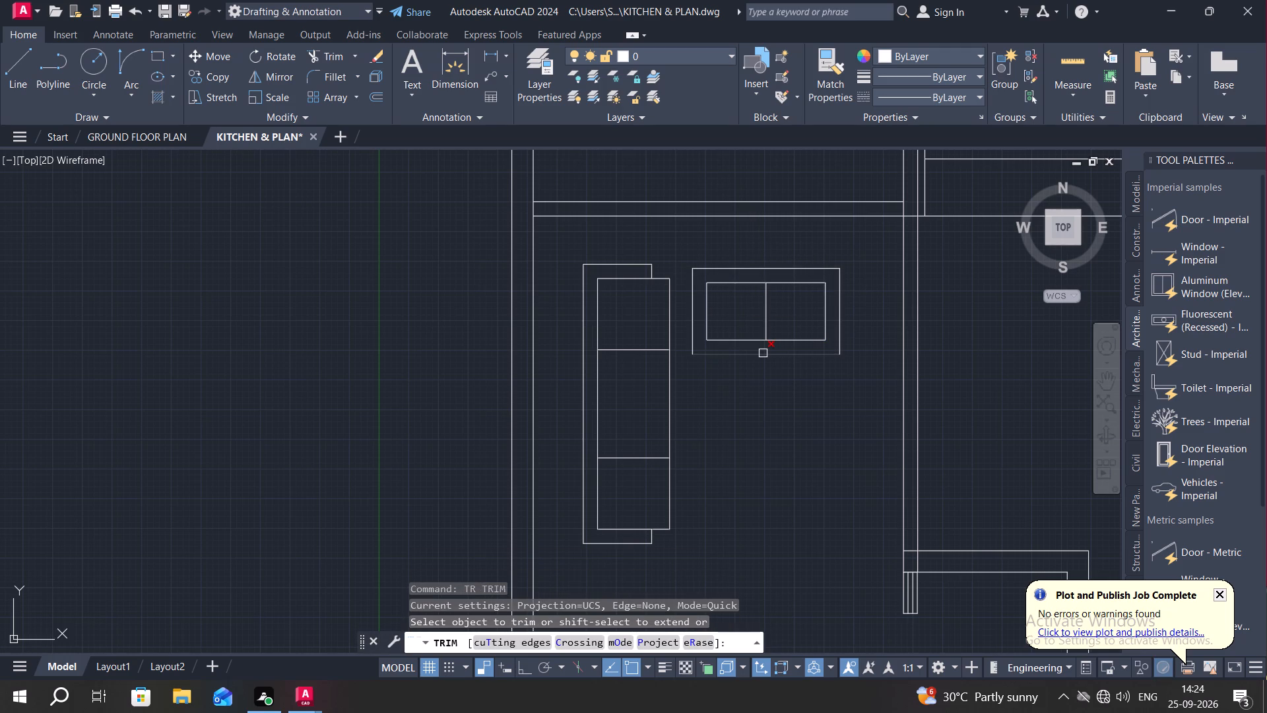
left_click(763, 353)
key("Escape")
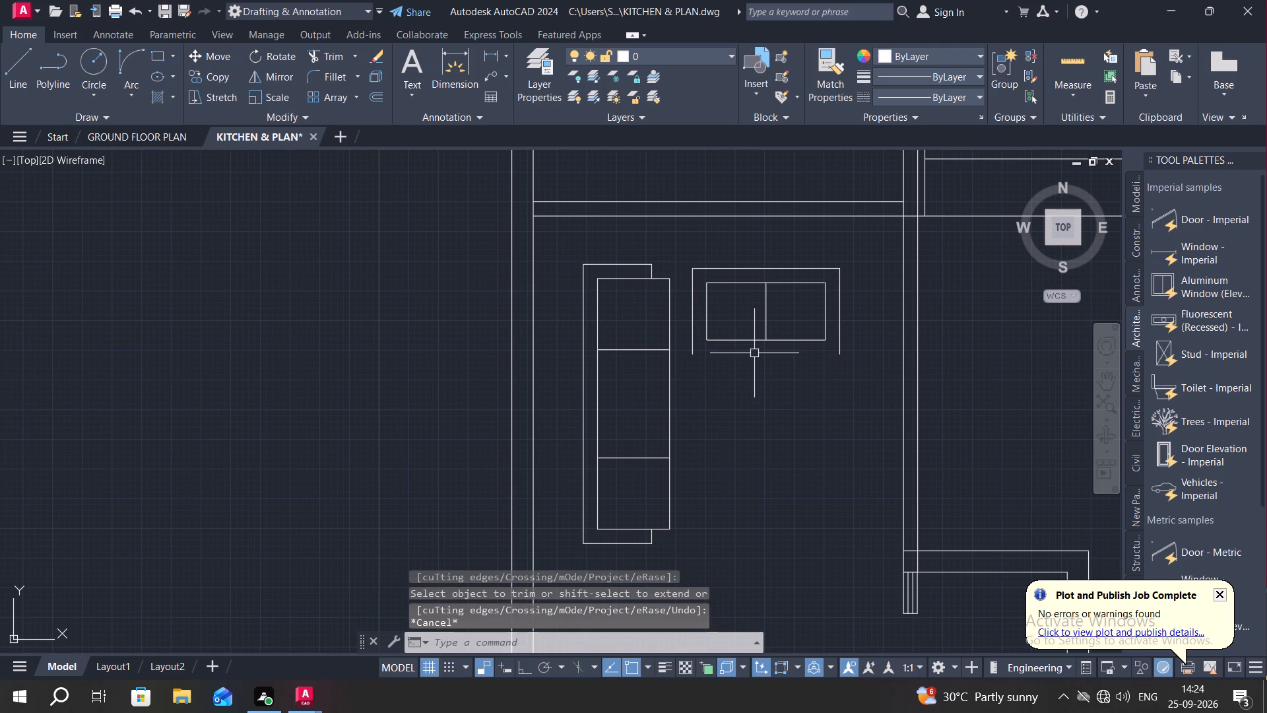
Draw a horizontal line across the small unit between its outer sides, slightly above the inner rectangle's bottom edge.
key("l")
key("space")
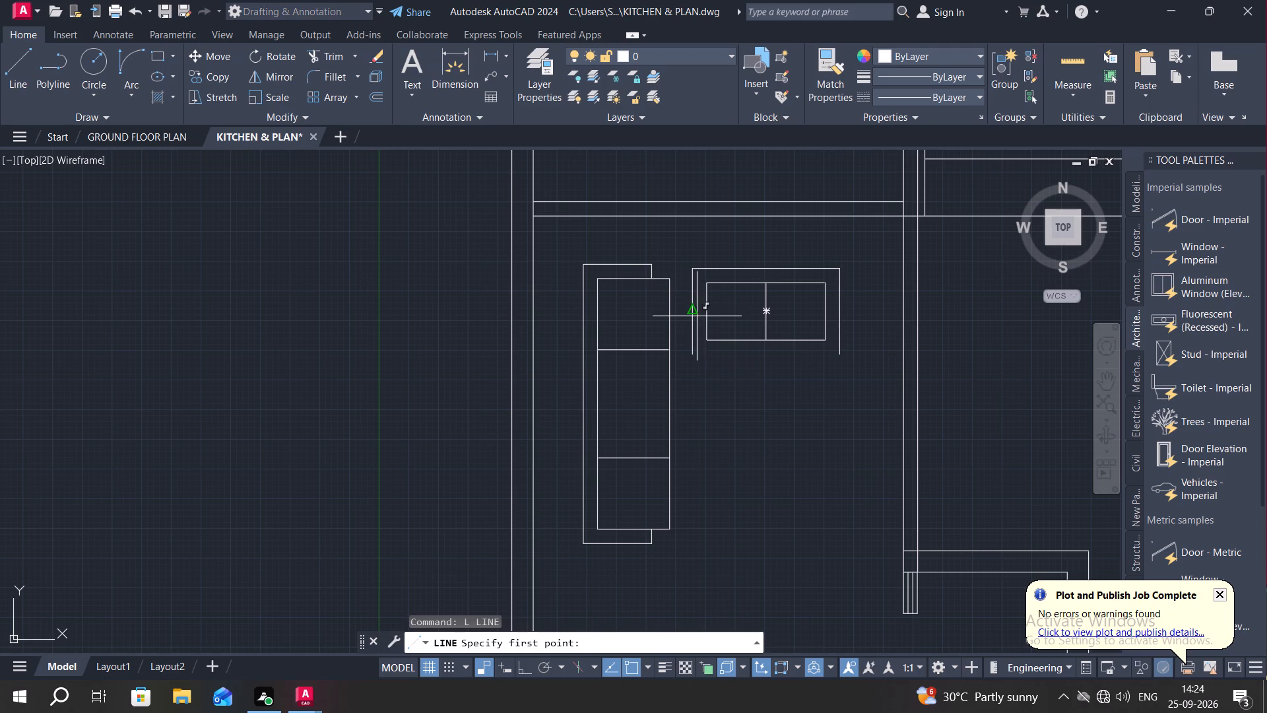
left_click(691, 323)
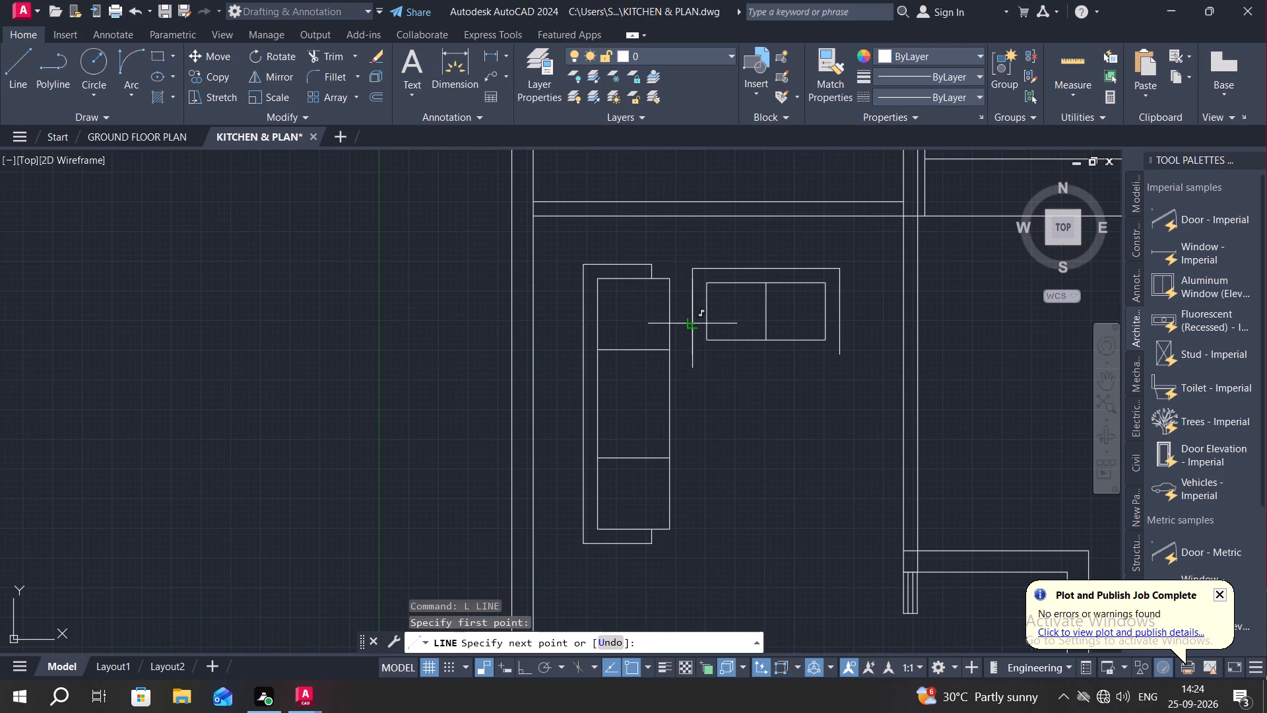
left_click(835, 326)
key("Escape")
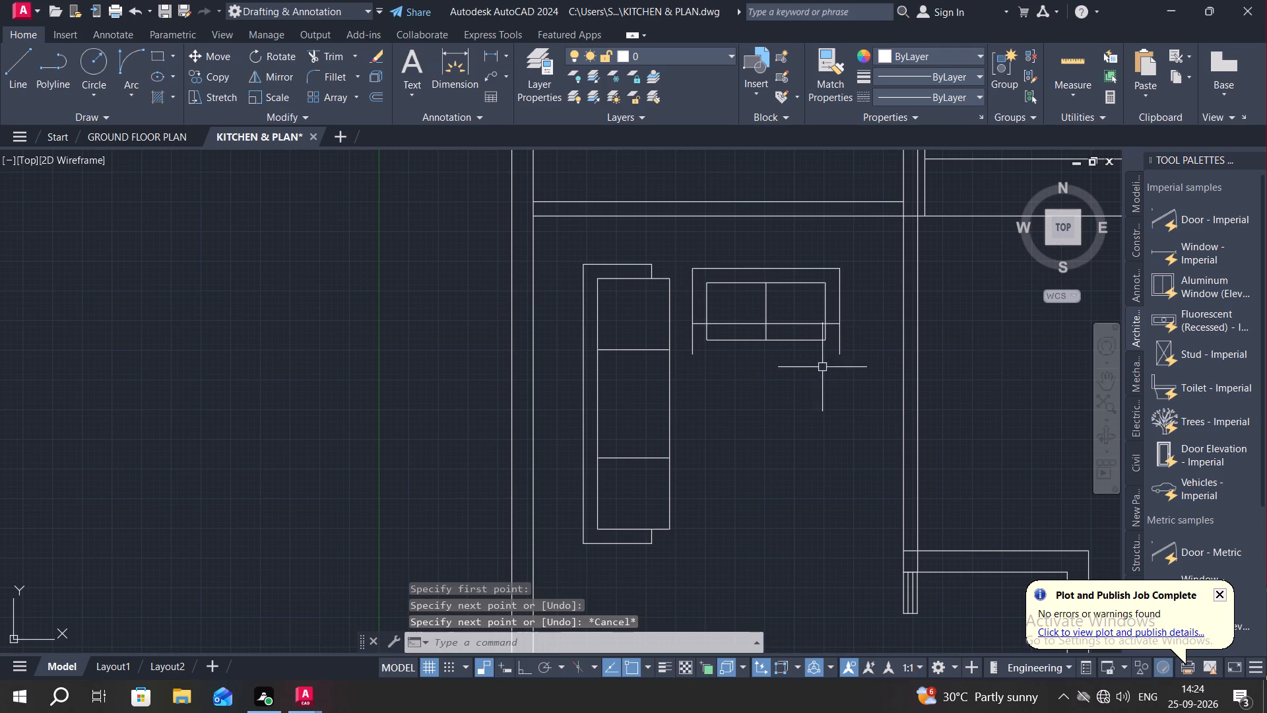
Trim the outer sides below the horizontal line and the line's segments inside the inner rectangle, leaving short armrest ends.
key("t")
key("r")
key("space")
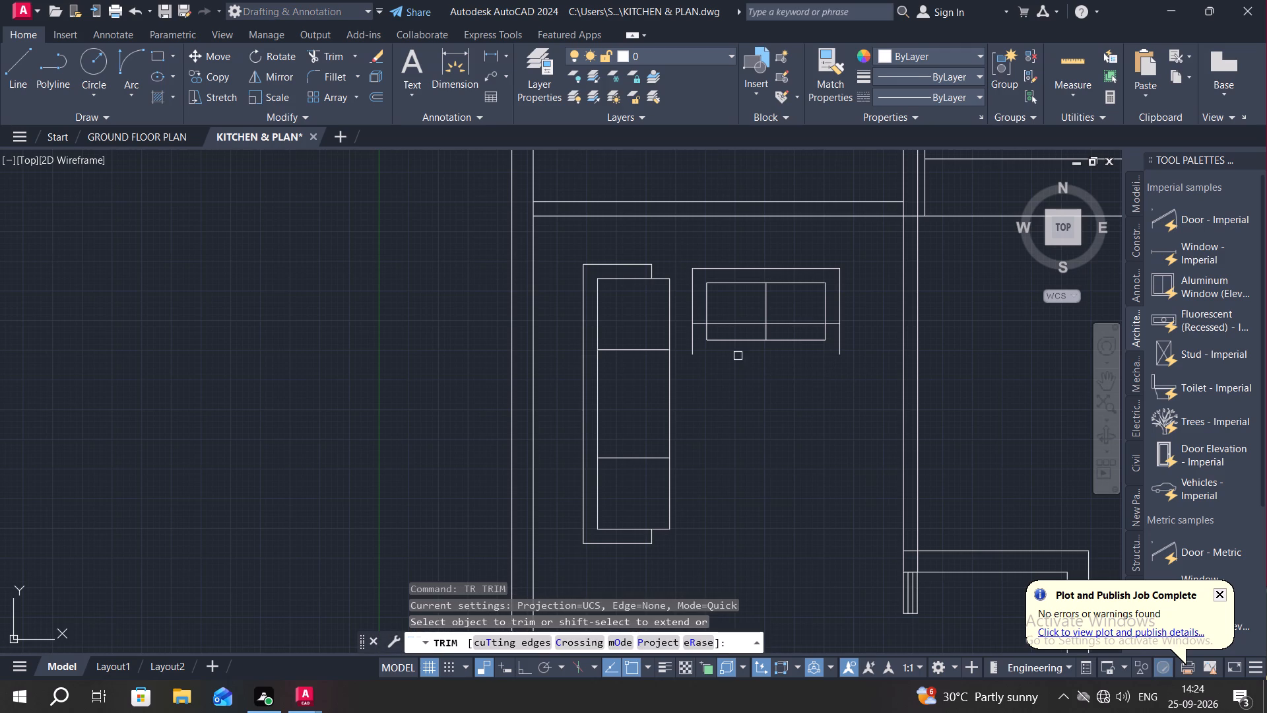
left_click_drag(687, 343, 703, 365)
left_click_drag(826, 364, 852, 339)
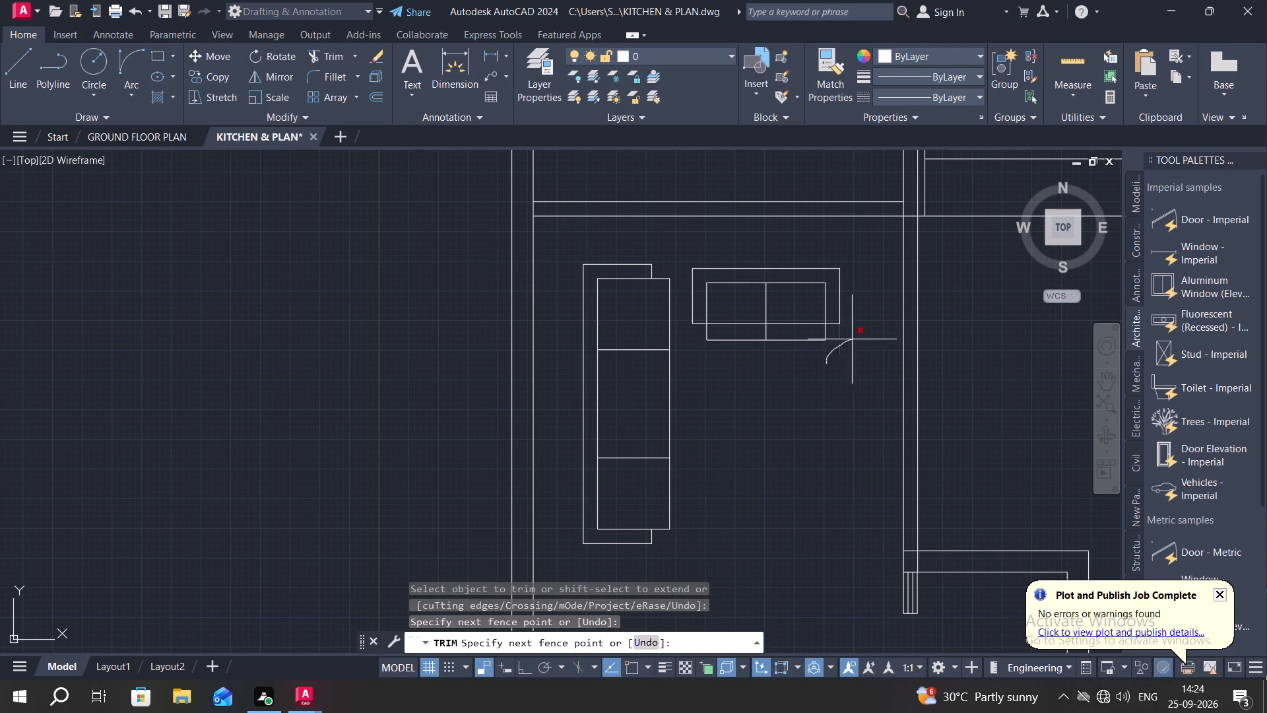
left_click_drag(852, 339, 858, 337)
left_click(810, 323)
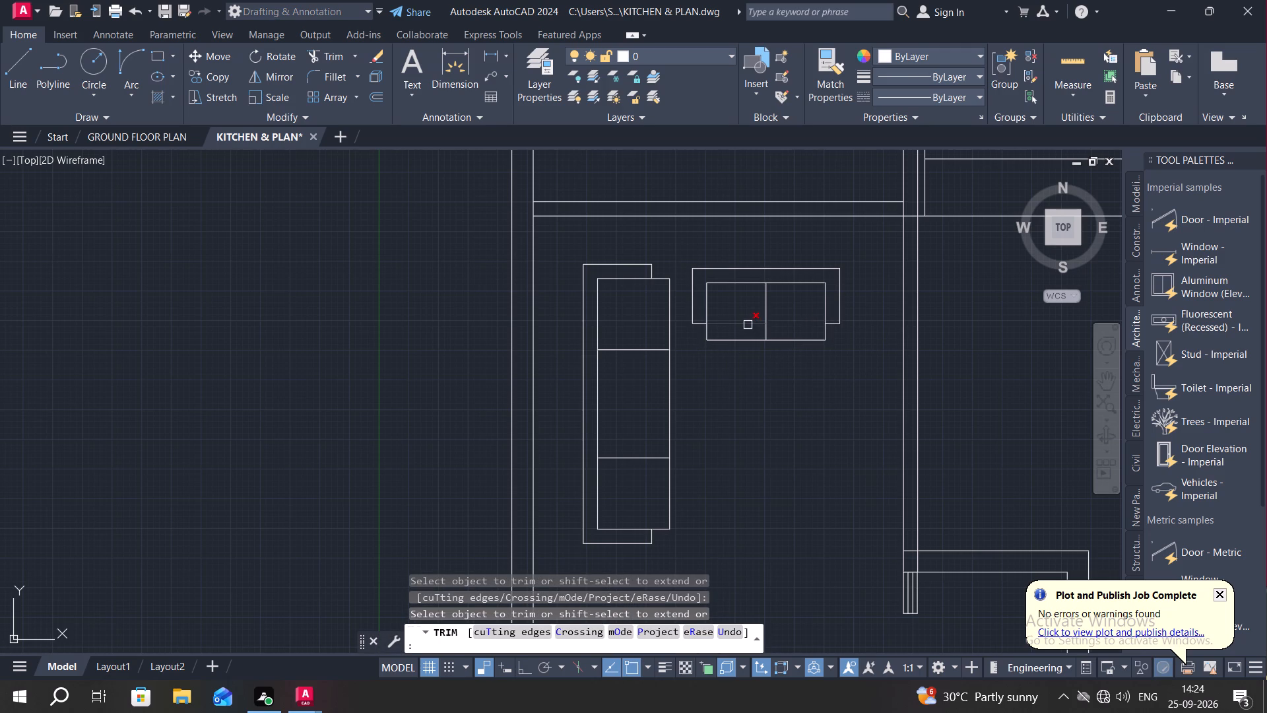
left_click(746, 323)
key("Escape")
scroll(762, 395, "down", 1)
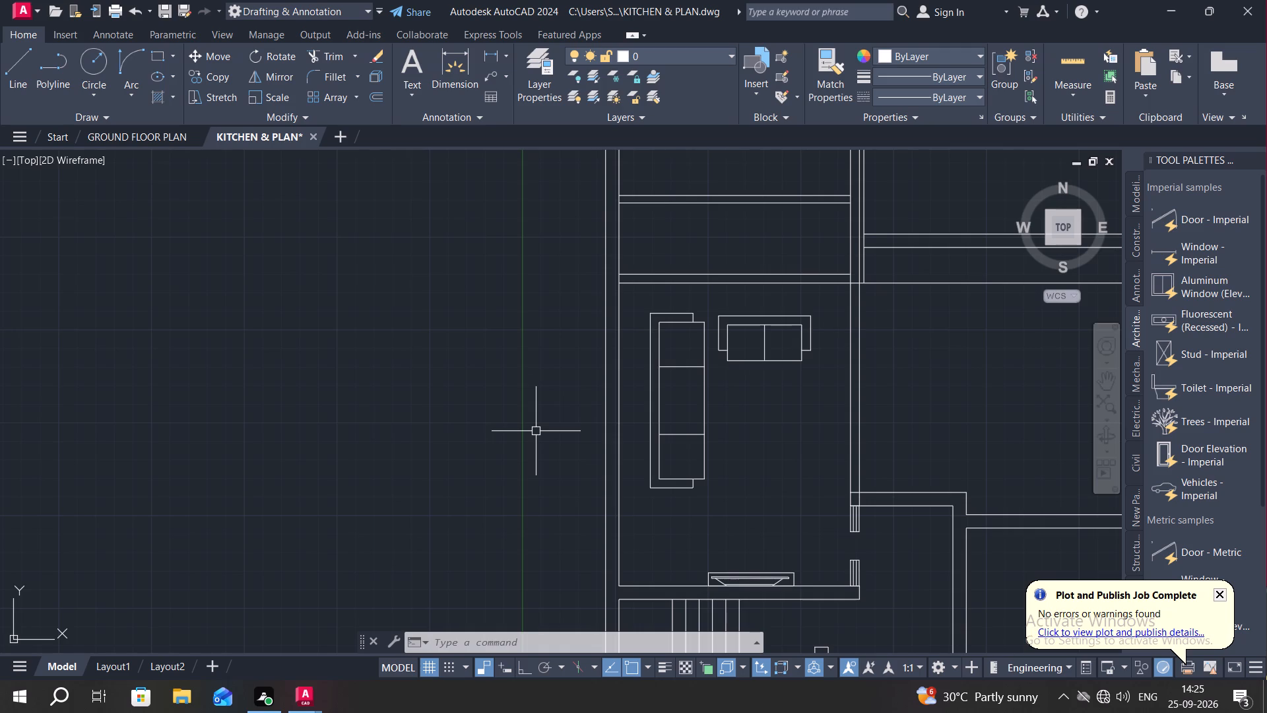
Draw an upright table rectangle in the living area, beside the long sofa and below the two-seat sofa.
scroll(798, 387, "down", 1)
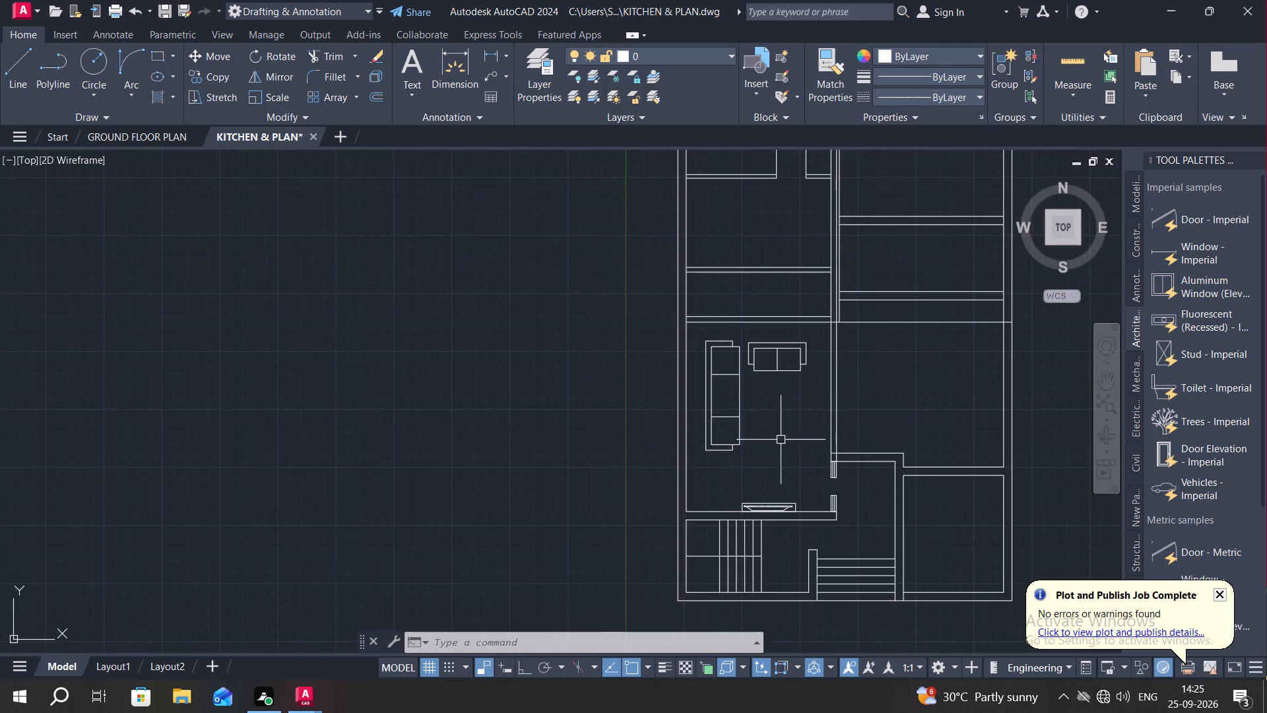
middle_click_drag(748, 430, 717, 403)
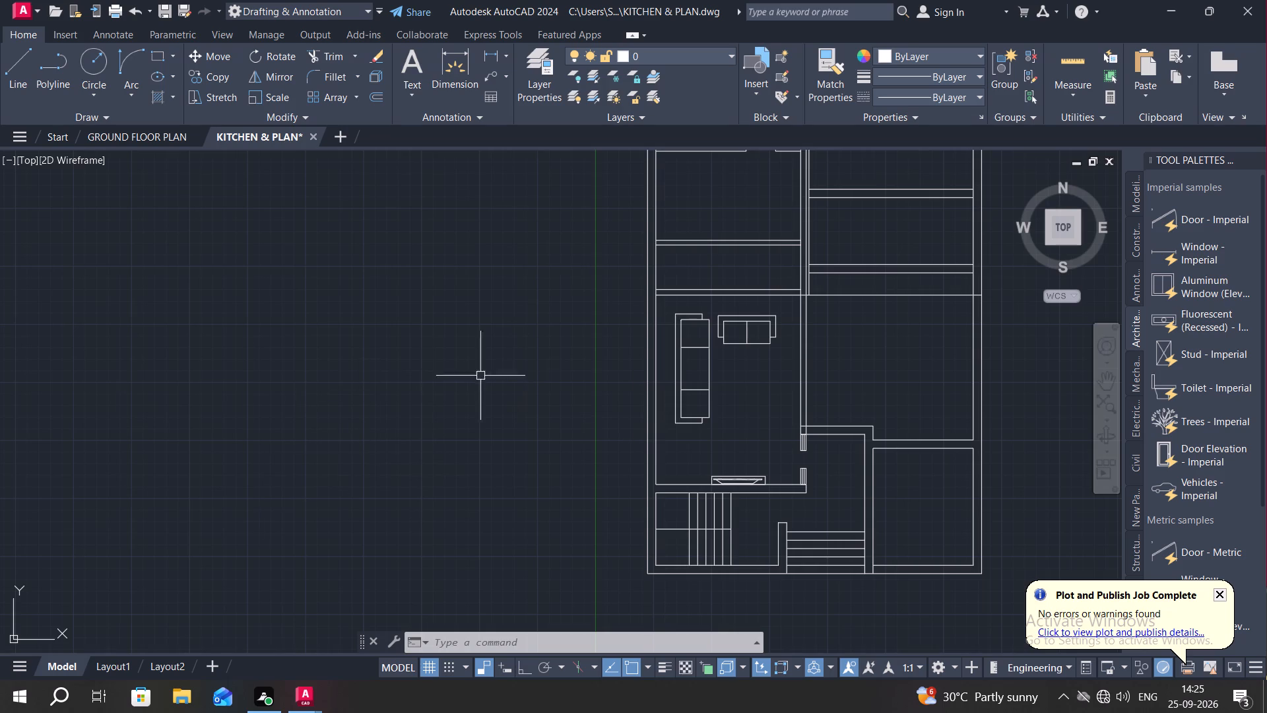
left_click(172, 53)
left_click(179, 91)
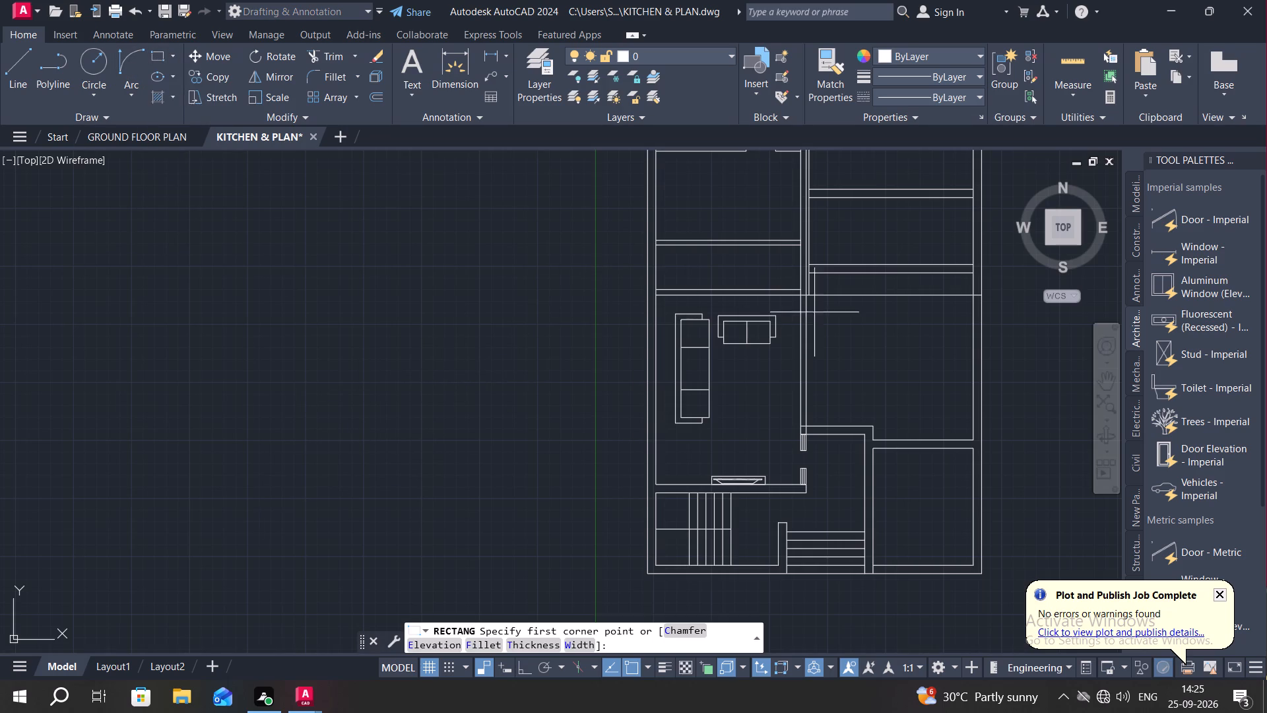
left_click(725, 362)
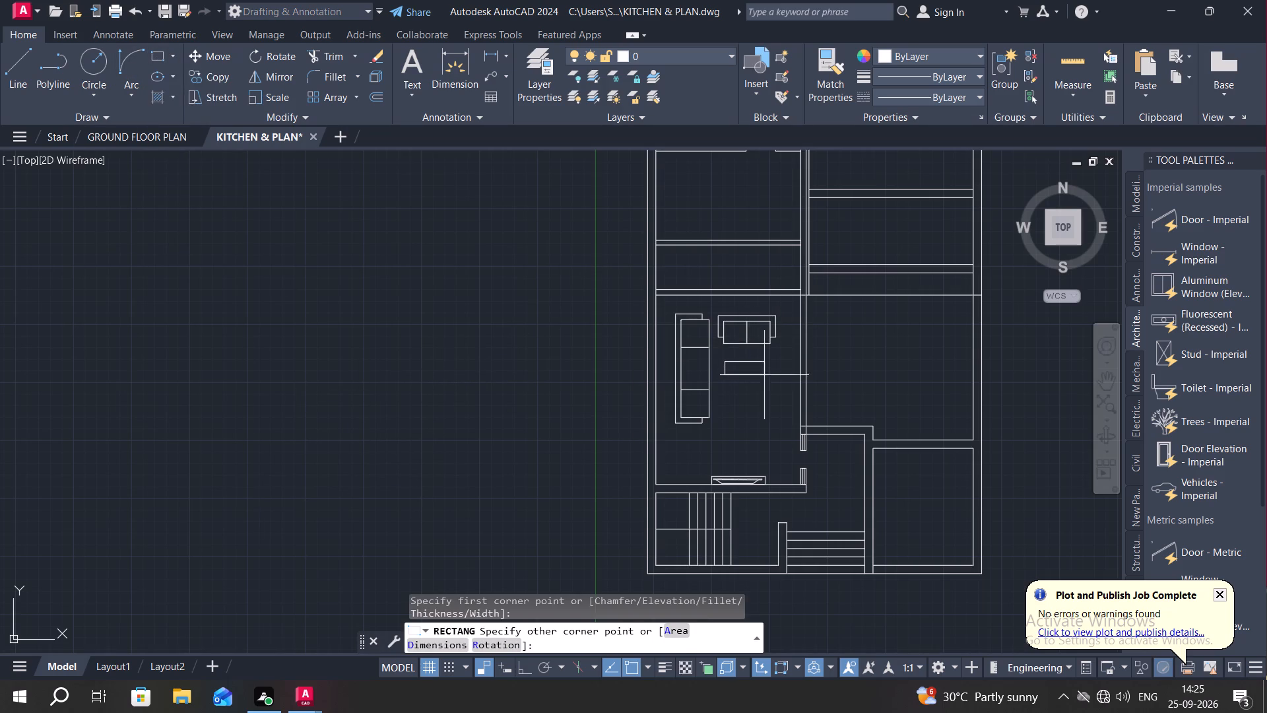
left_click(754, 411)
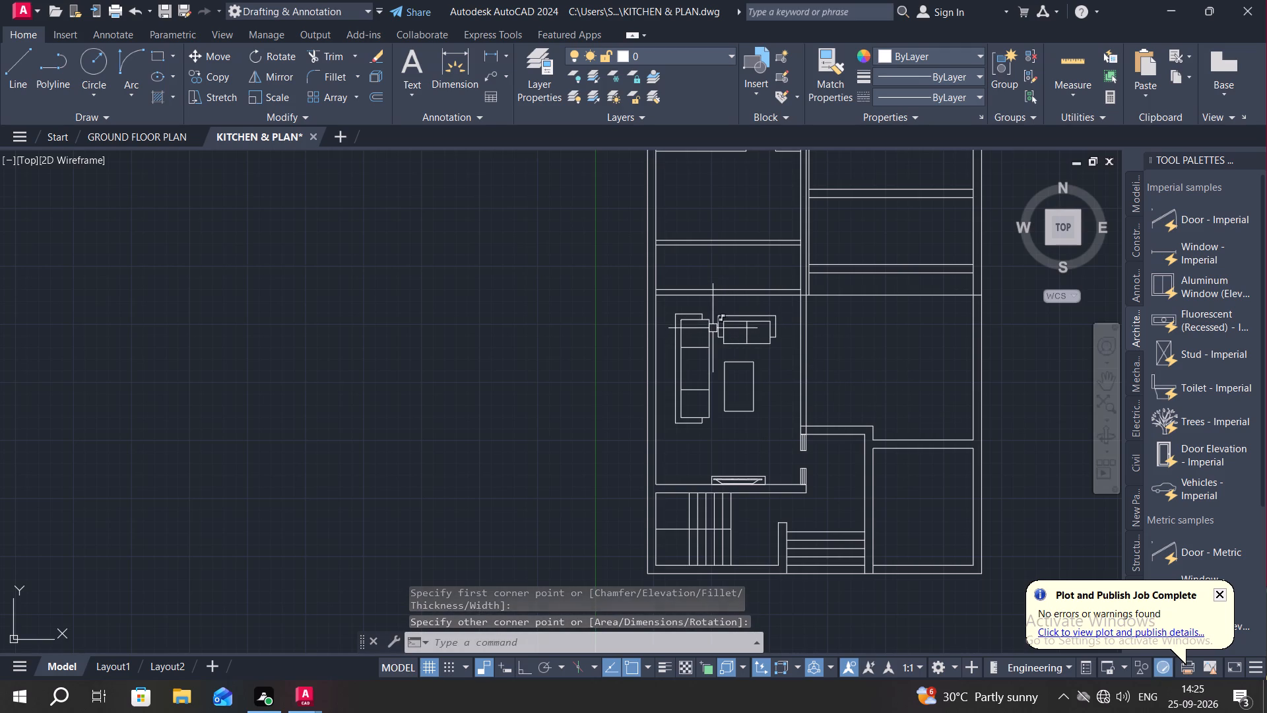
Move the whole two-seat sofa slightly upward, closer to the room's top wall.
scroll(719, 327, "up", 1)
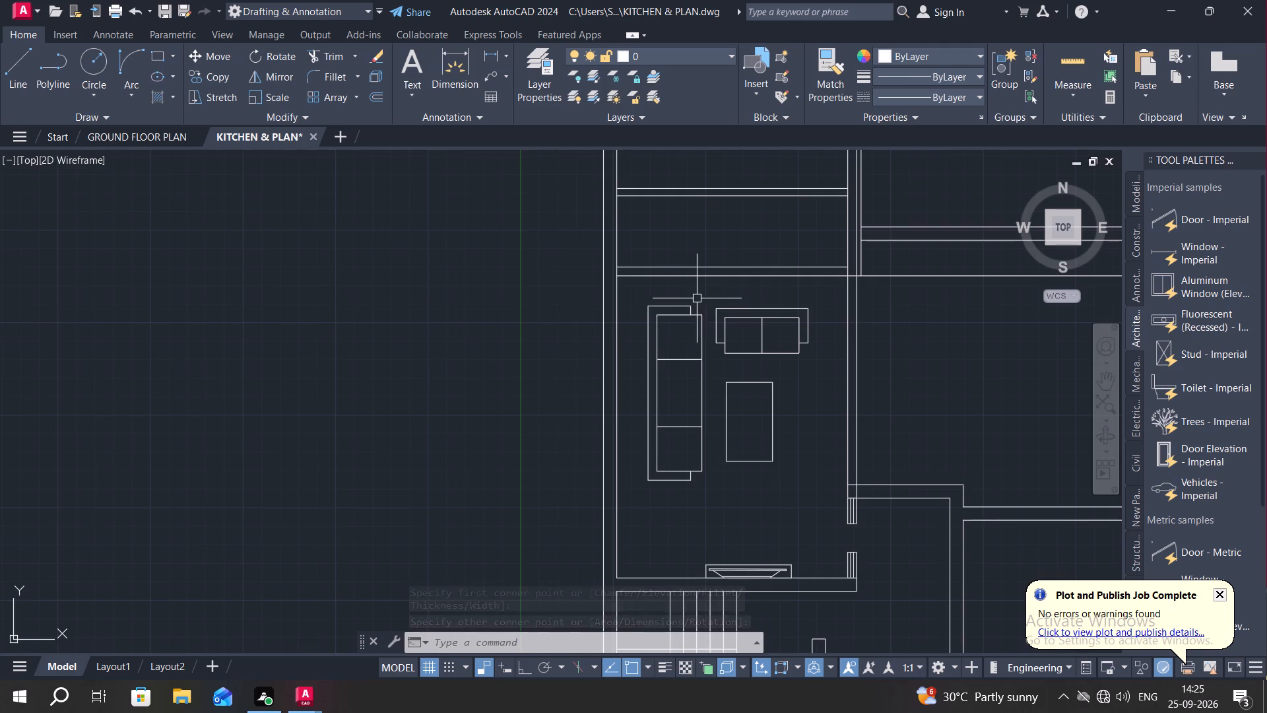
left_click(703, 298)
left_click(816, 358)
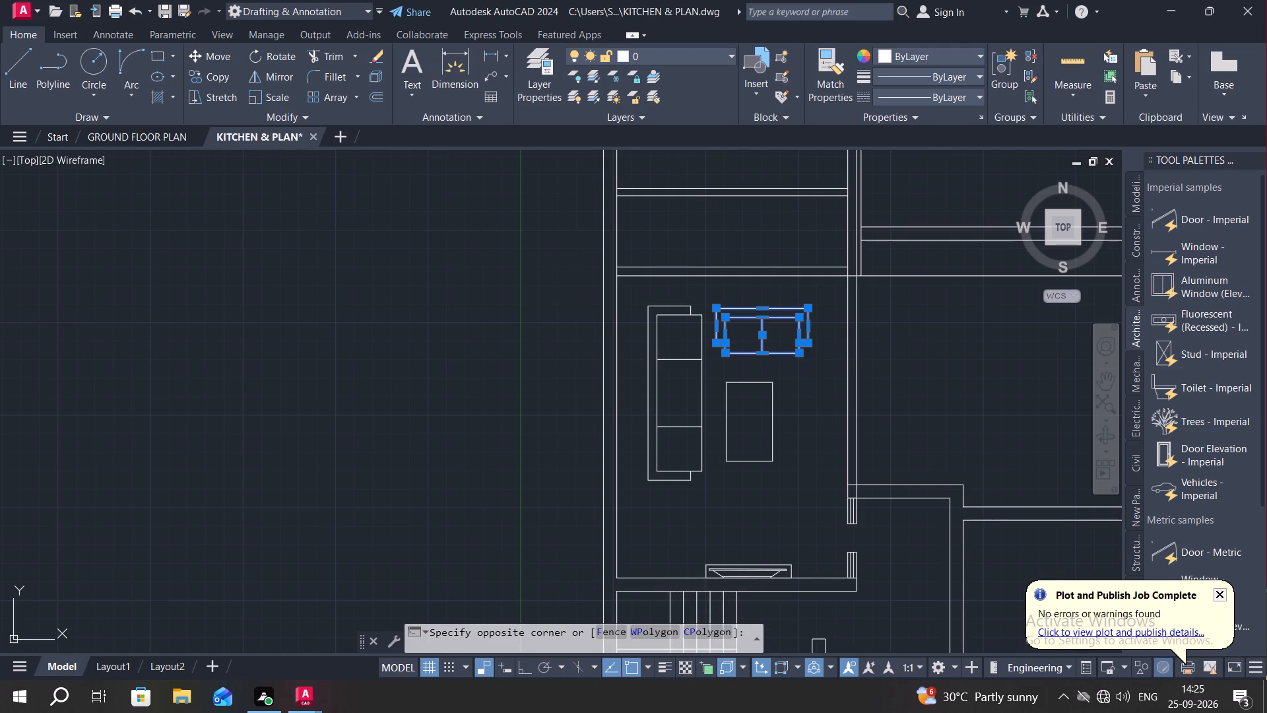
key("m")
key("space")
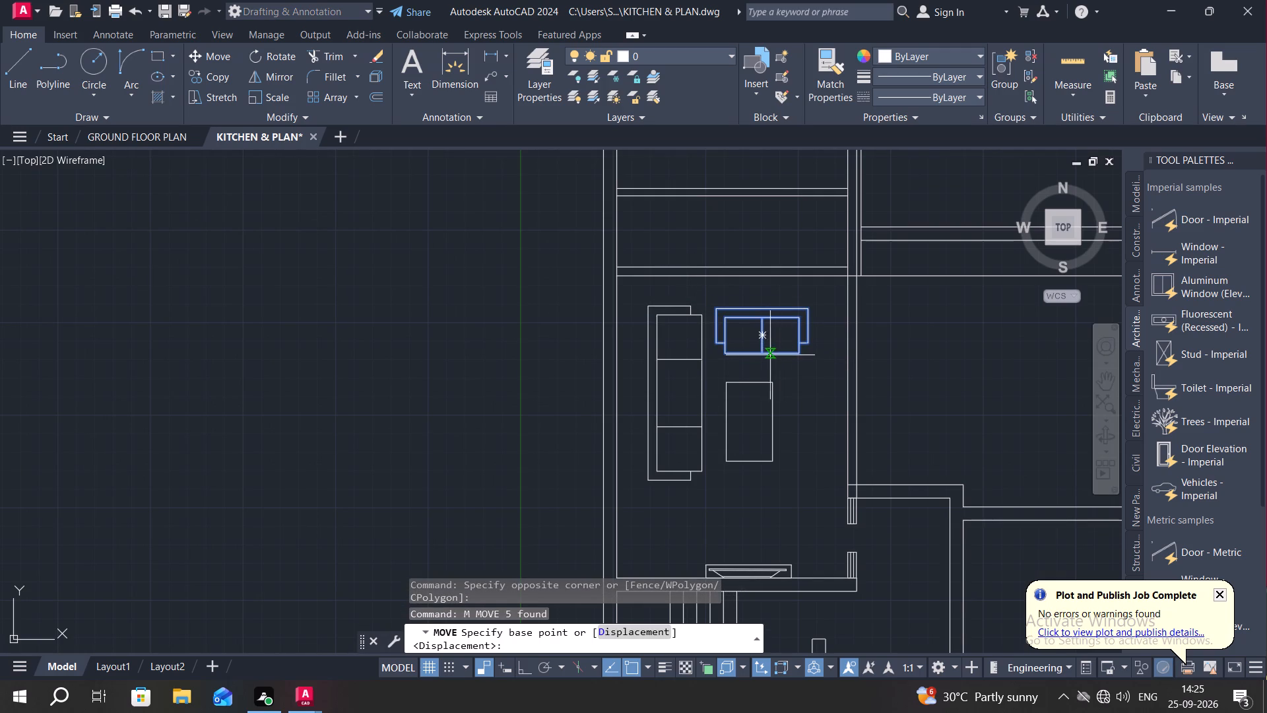
left_click(763, 353)
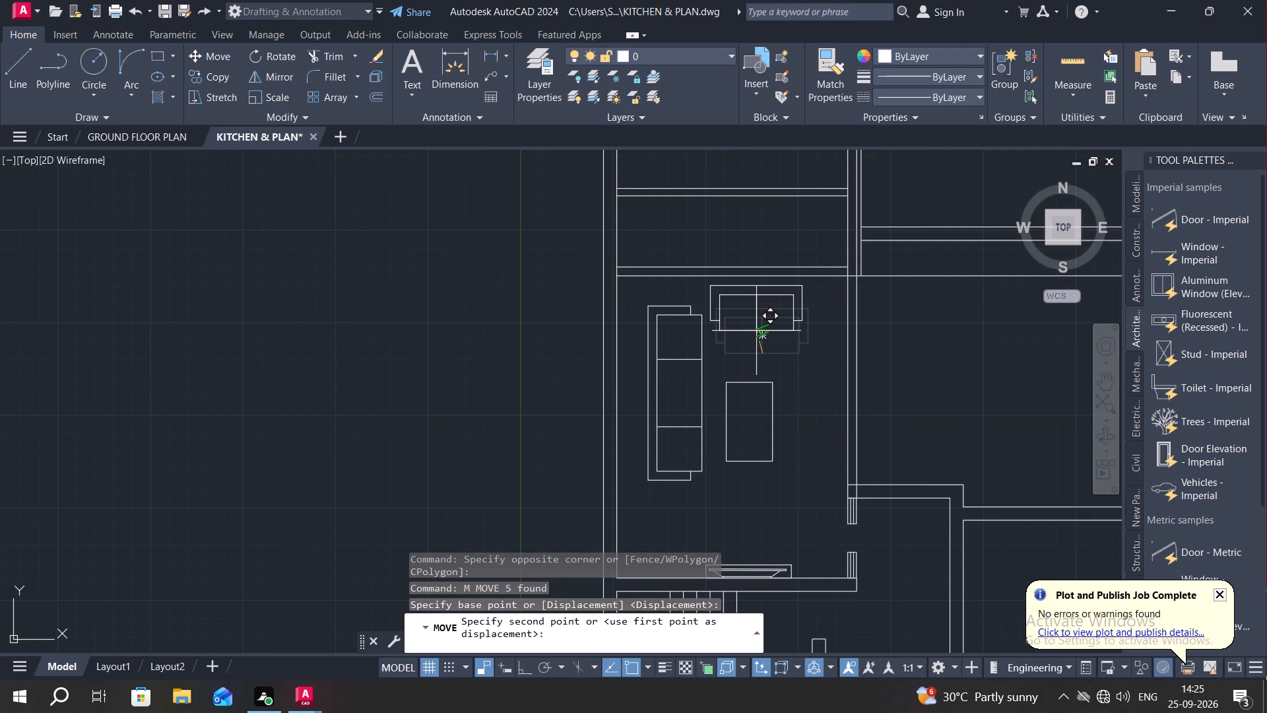
left_click(756, 328)
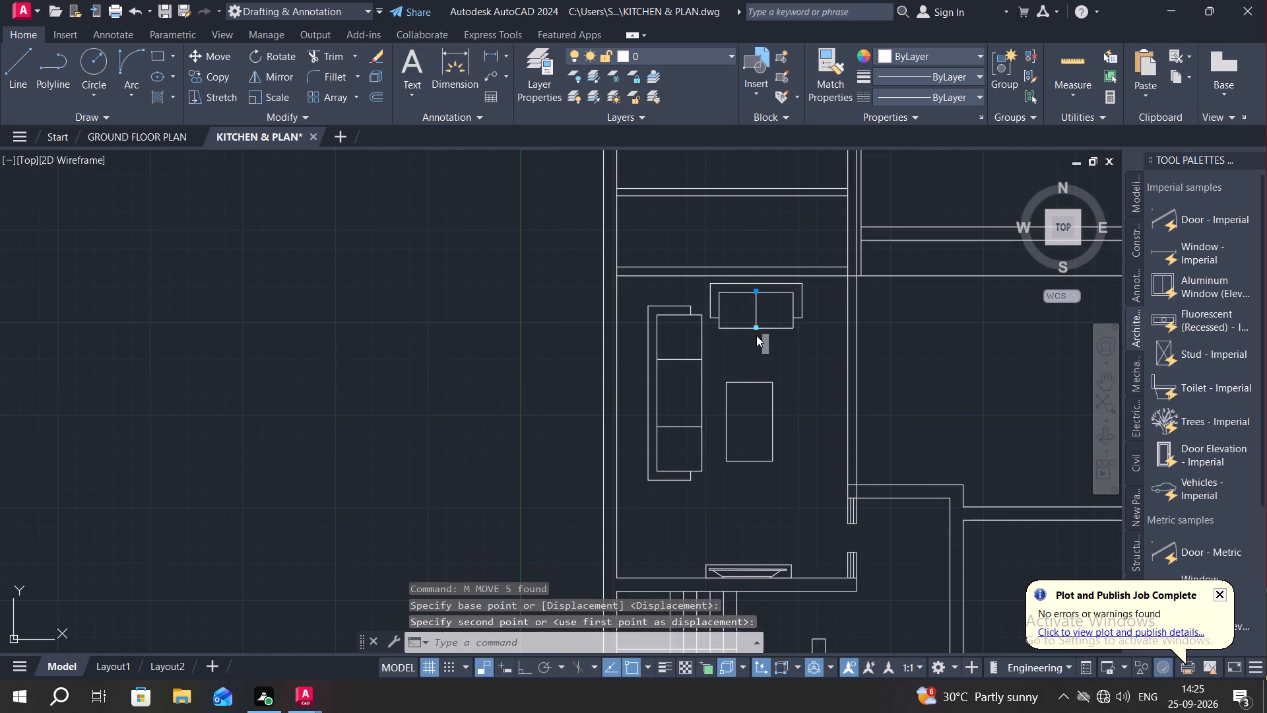
Move the table rectangle straight up, closer to the two-seat sofa and beside the middle of the long sofa.
key("space")
left_click(743, 379)
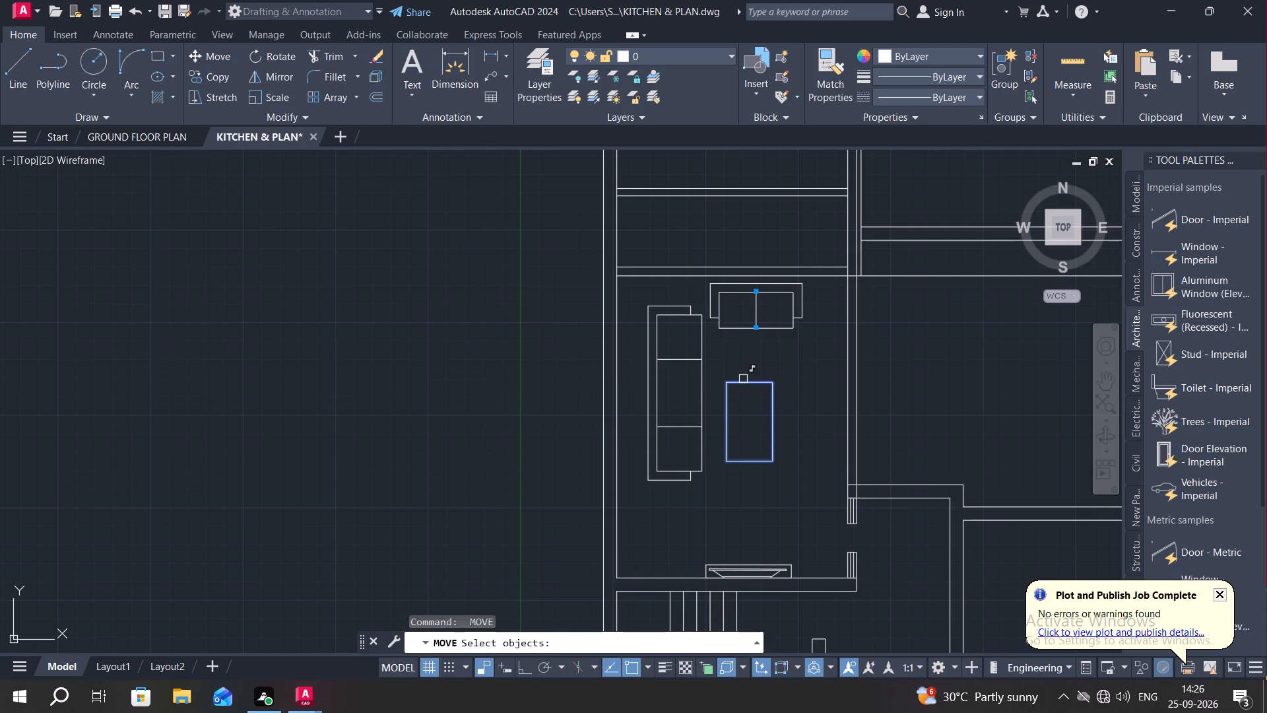
right_click(748, 379)
left_click(748, 379)
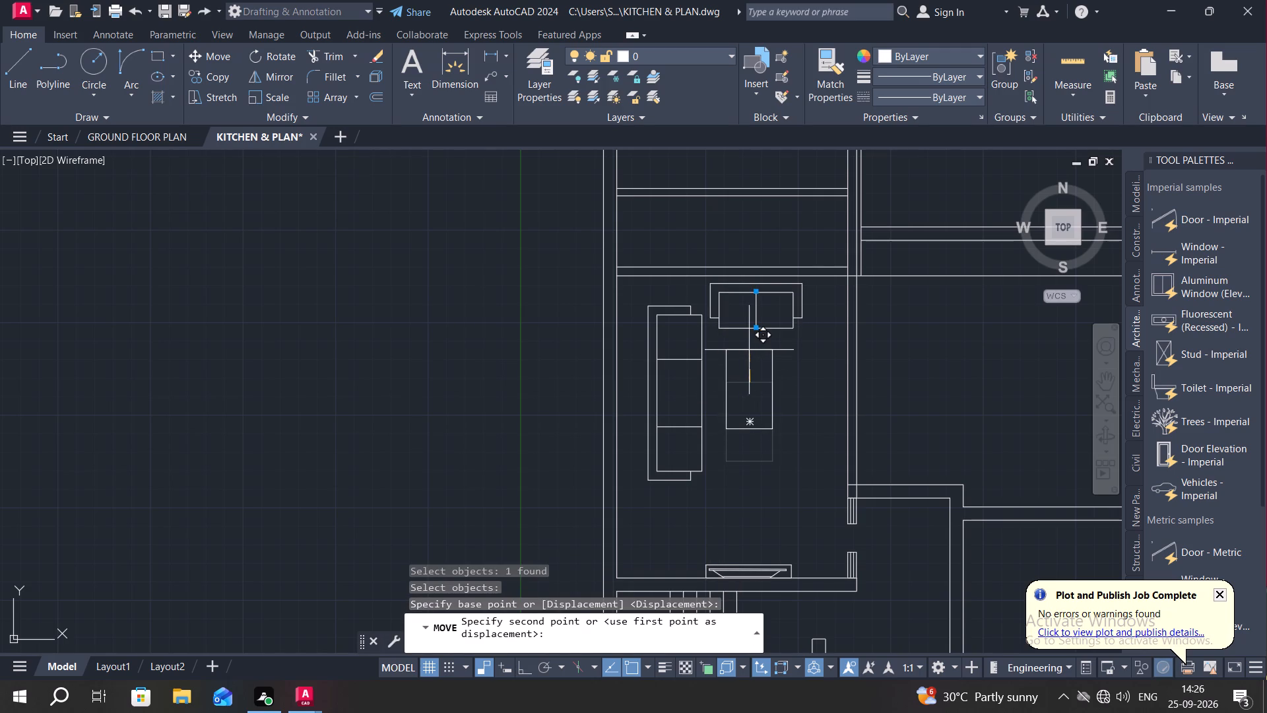
left_click(749, 350)
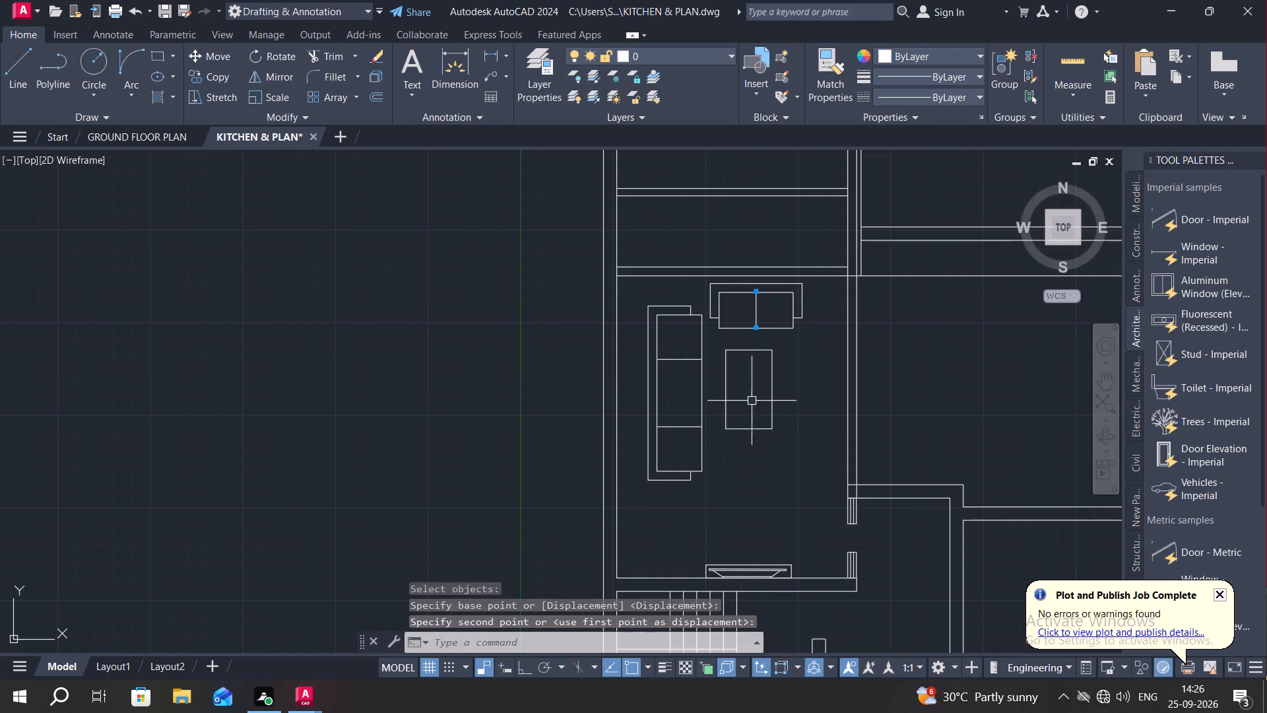
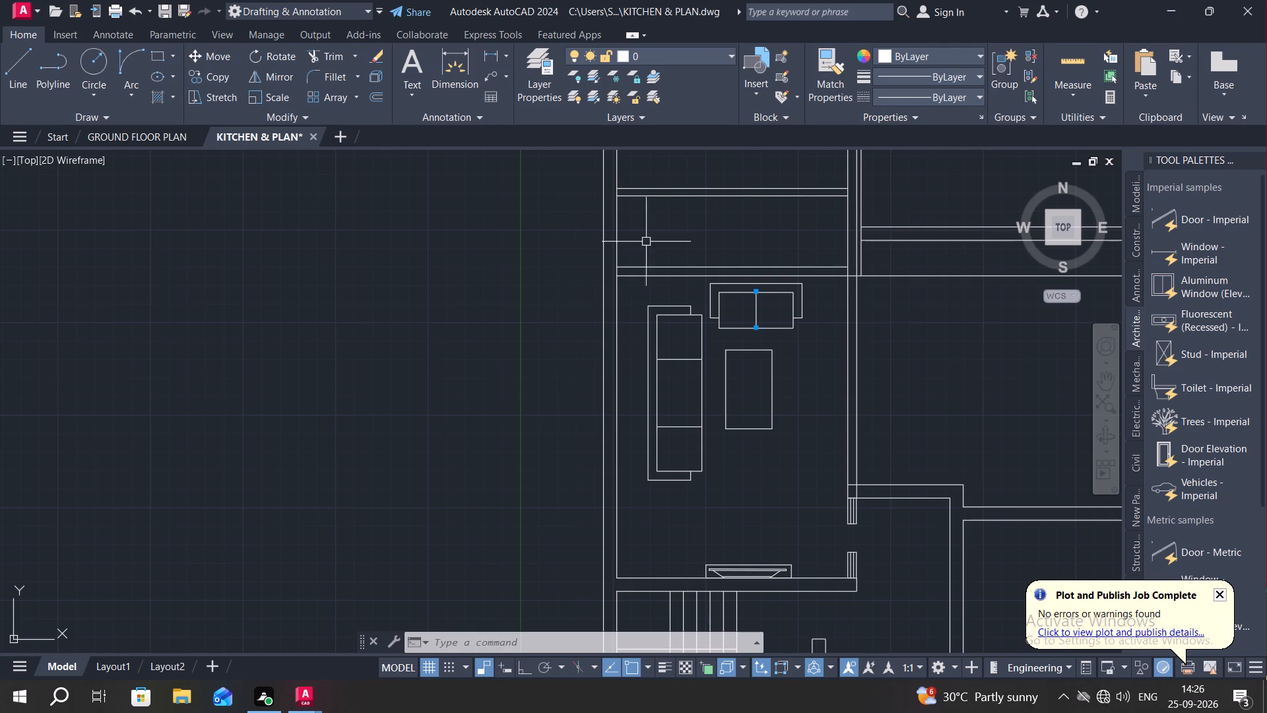
Trim the left outer wall's inner line where the two horizontal partition walls above the living area meet it.
type("TR")
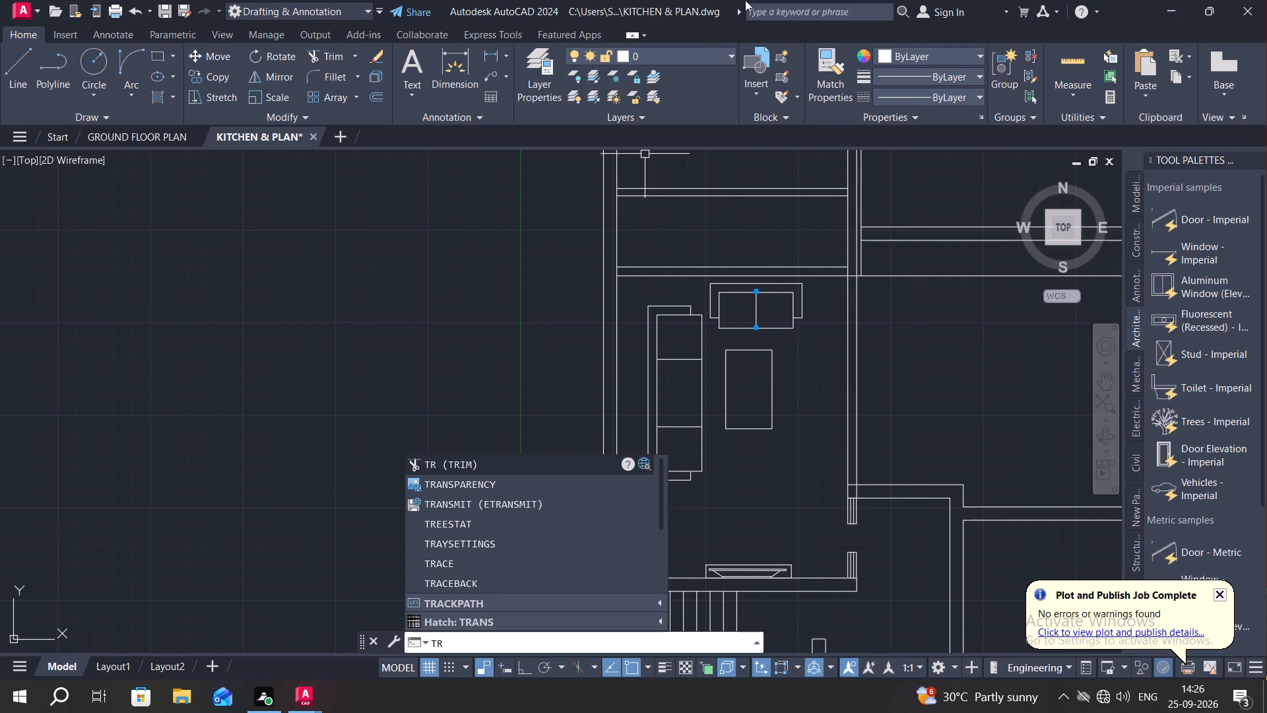
key("space")
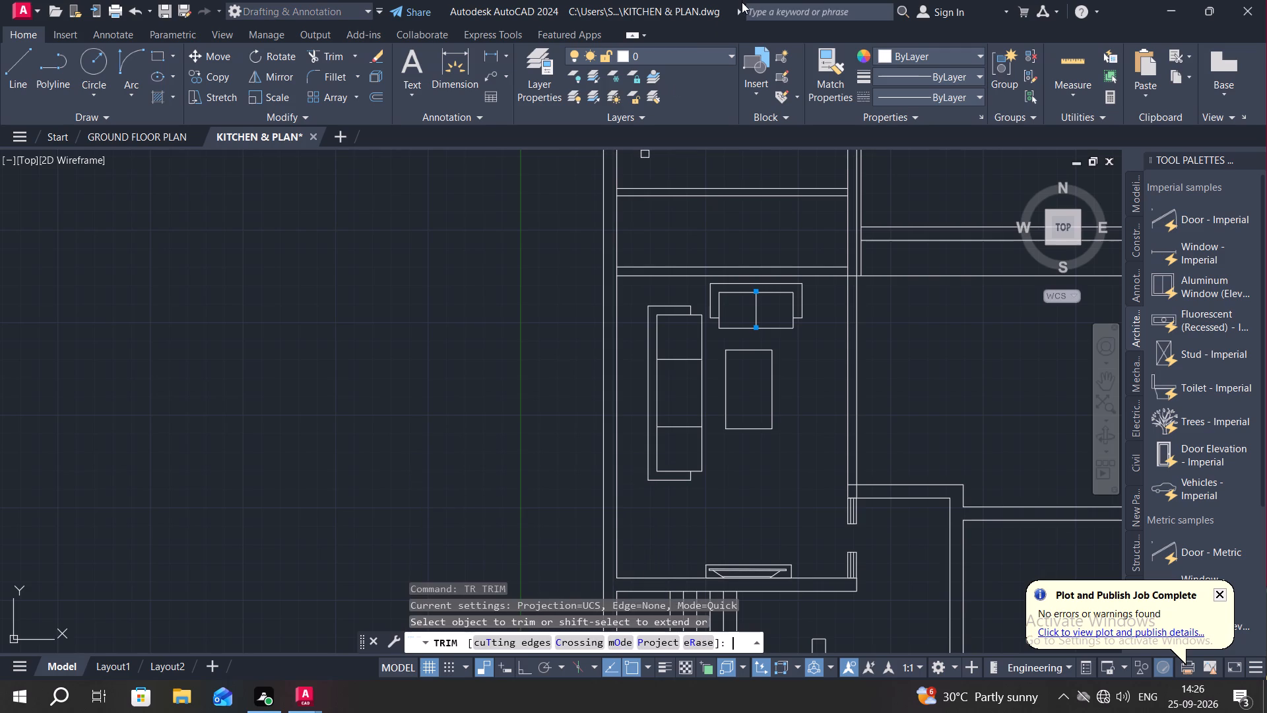
scroll(611, 189, "up", 2)
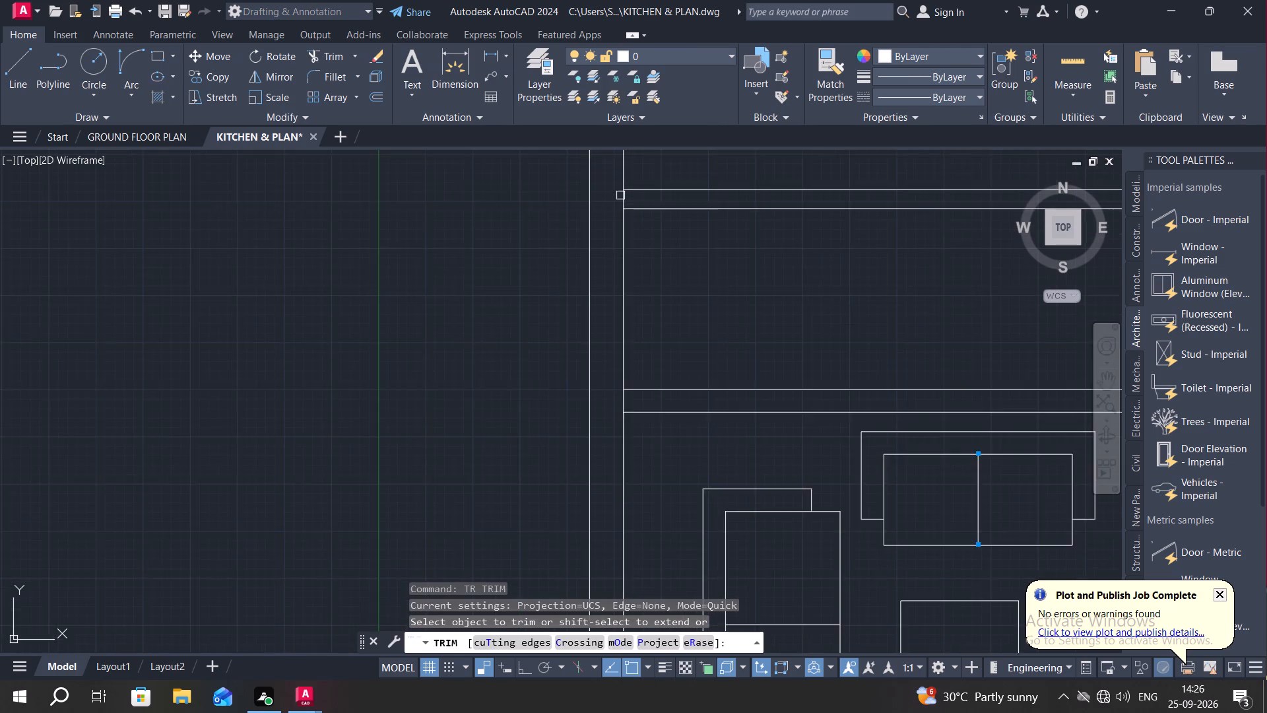
scroll(620, 195, "up", 1)
left_click(622, 195)
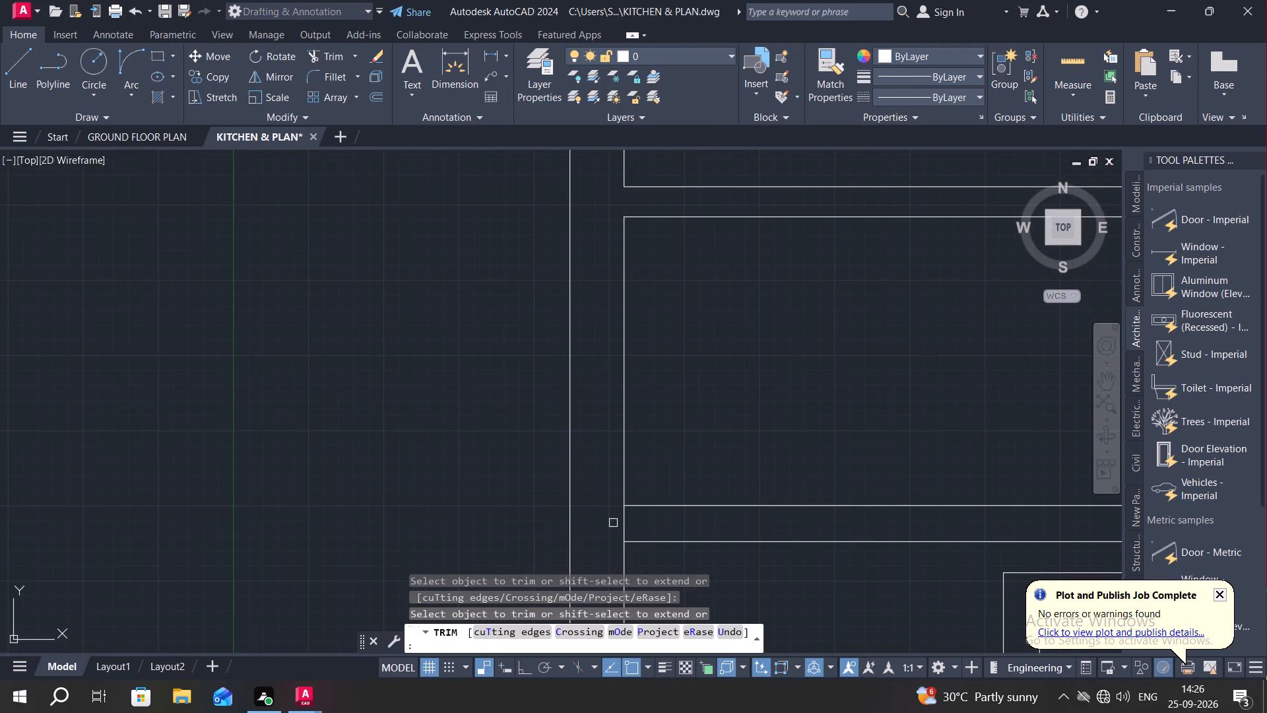
left_click(625, 521)
key("Escape")
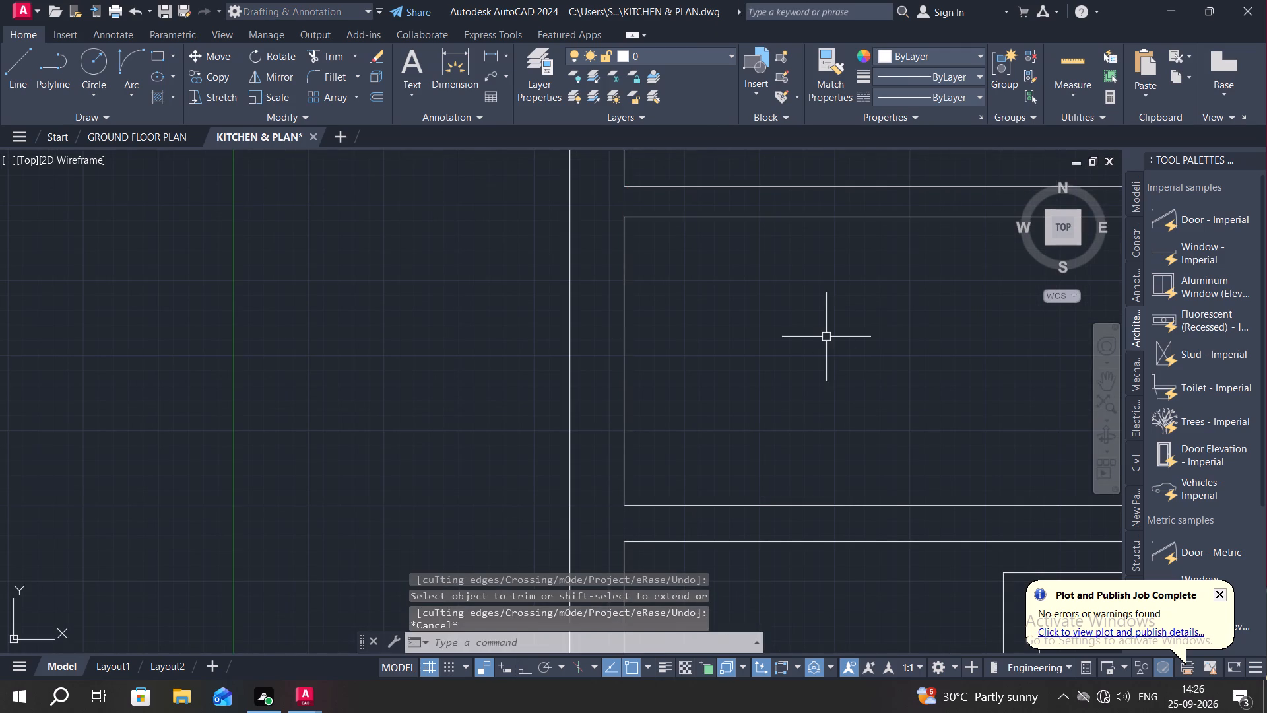
Offset the inner face of the left wall 7' into the narrow room above the living area.
scroll(824, 335, "down", 1)
middle_click_drag(806, 331, 641, 320)
type("O")
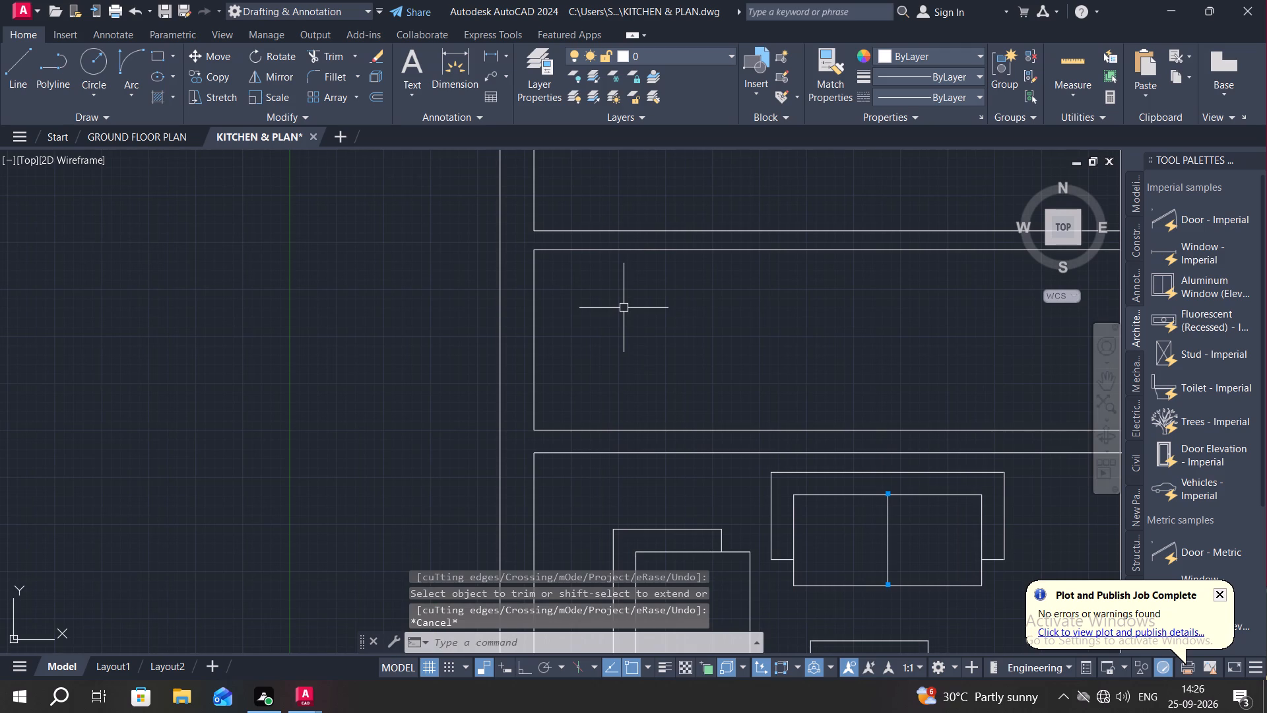
key("space")
type("7'")
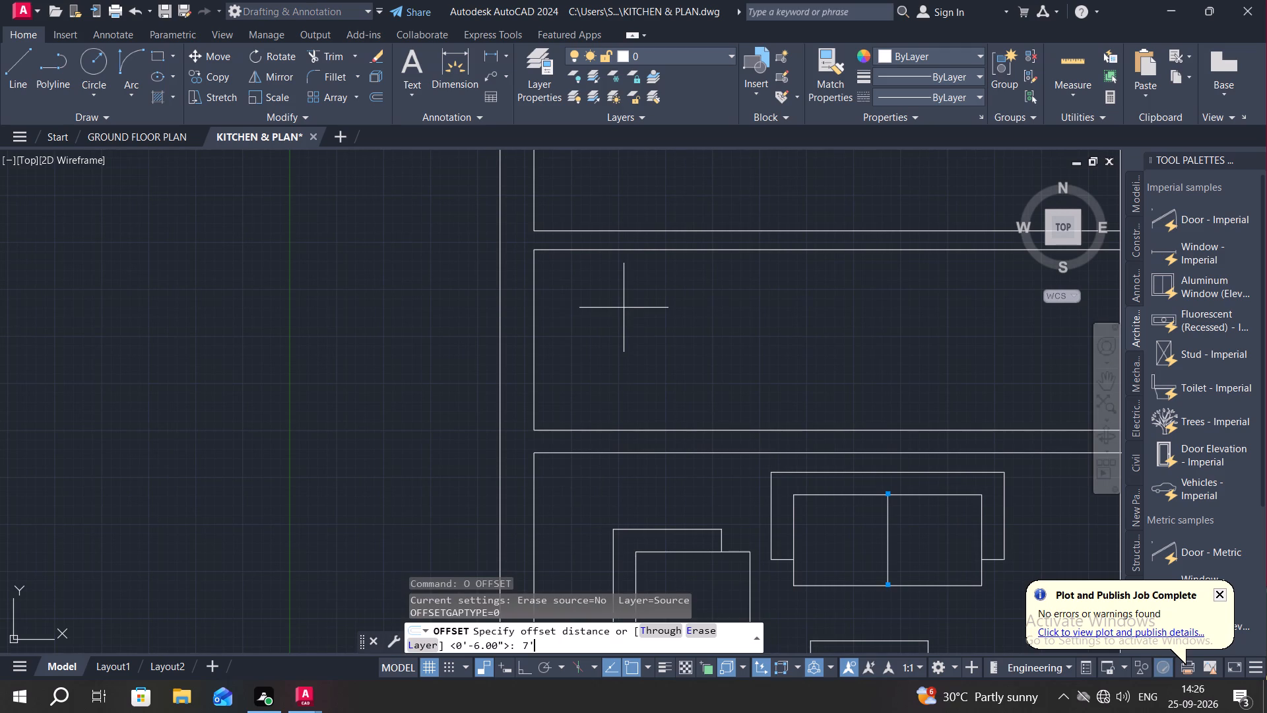
key("space")
left_click(531, 291)
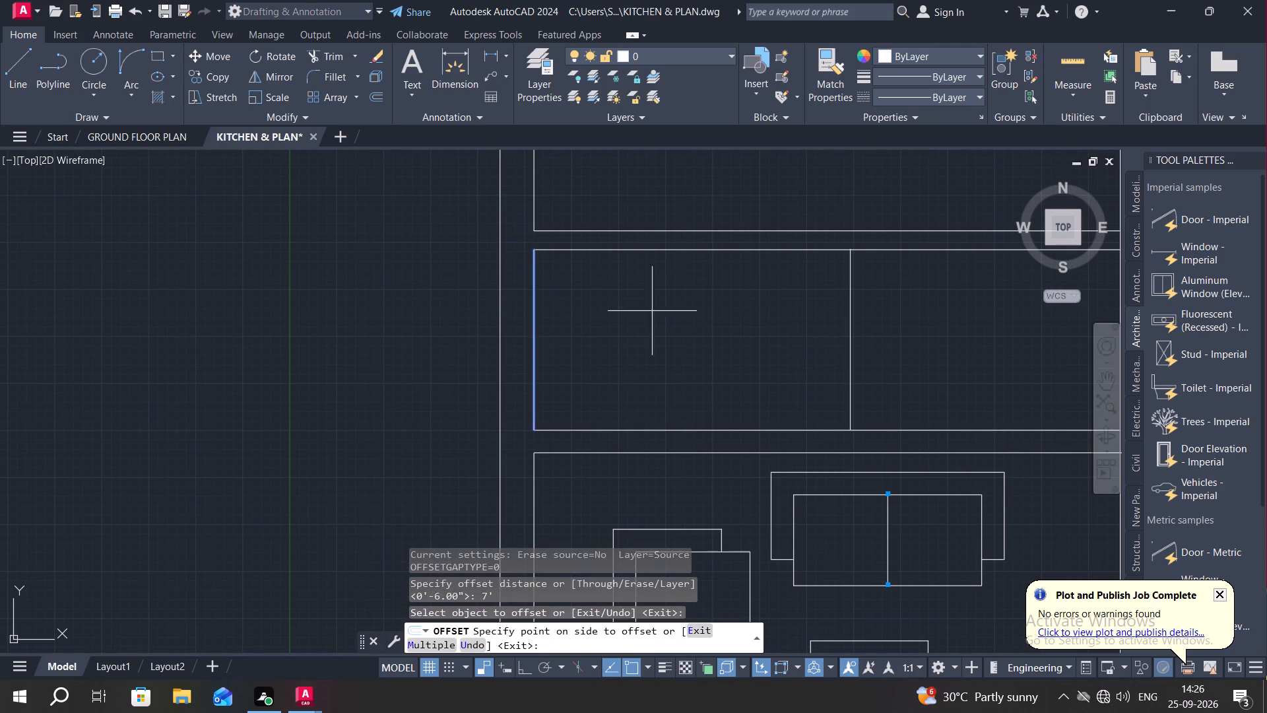
left_click(764, 322)
middle_click_drag(908, 295, 819, 310)
key("Escape")
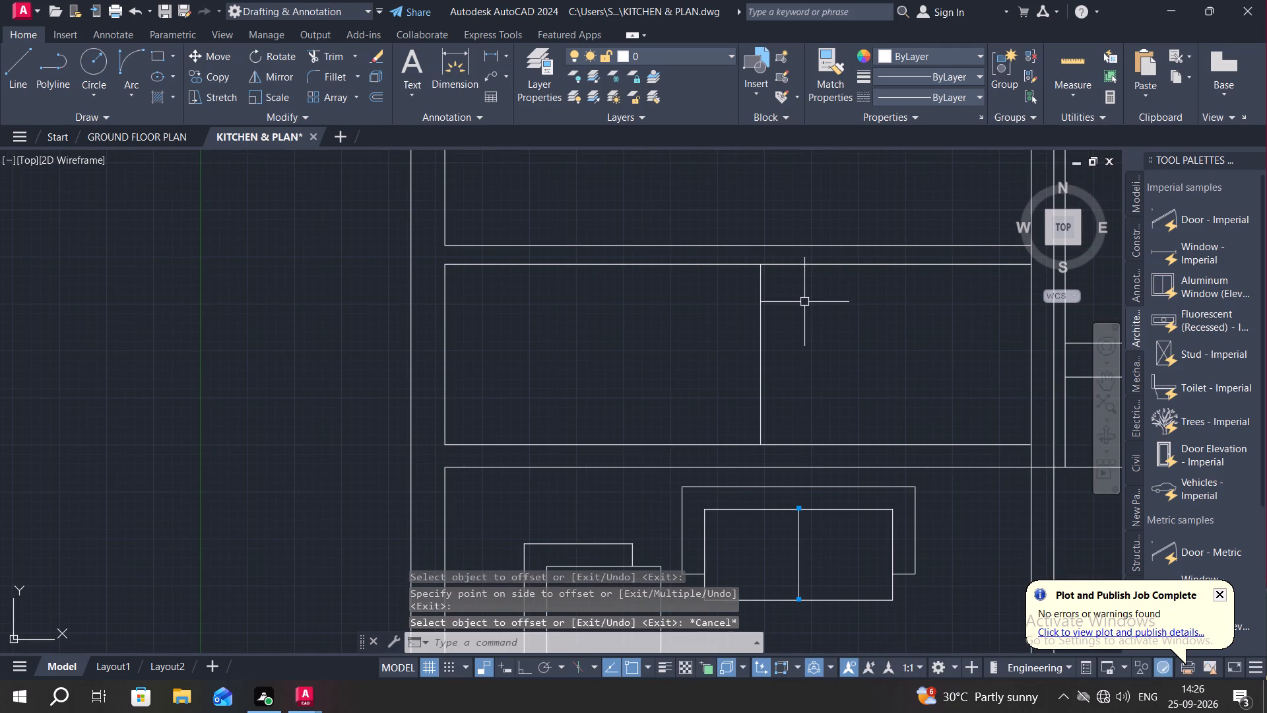
Offset the new vertical partition line 6" to the right to form the partition wall's thickness.
key("o")
key("space")
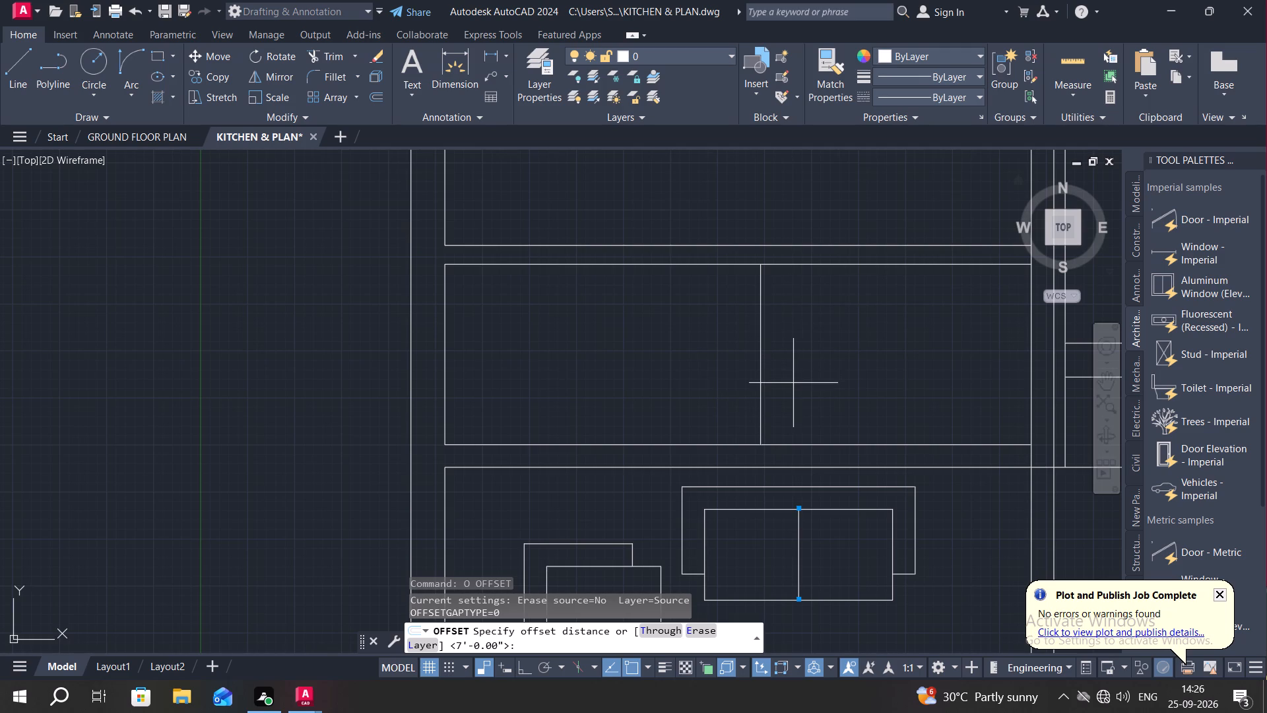
key("6")
key("shift+quotedbl")
key("space")
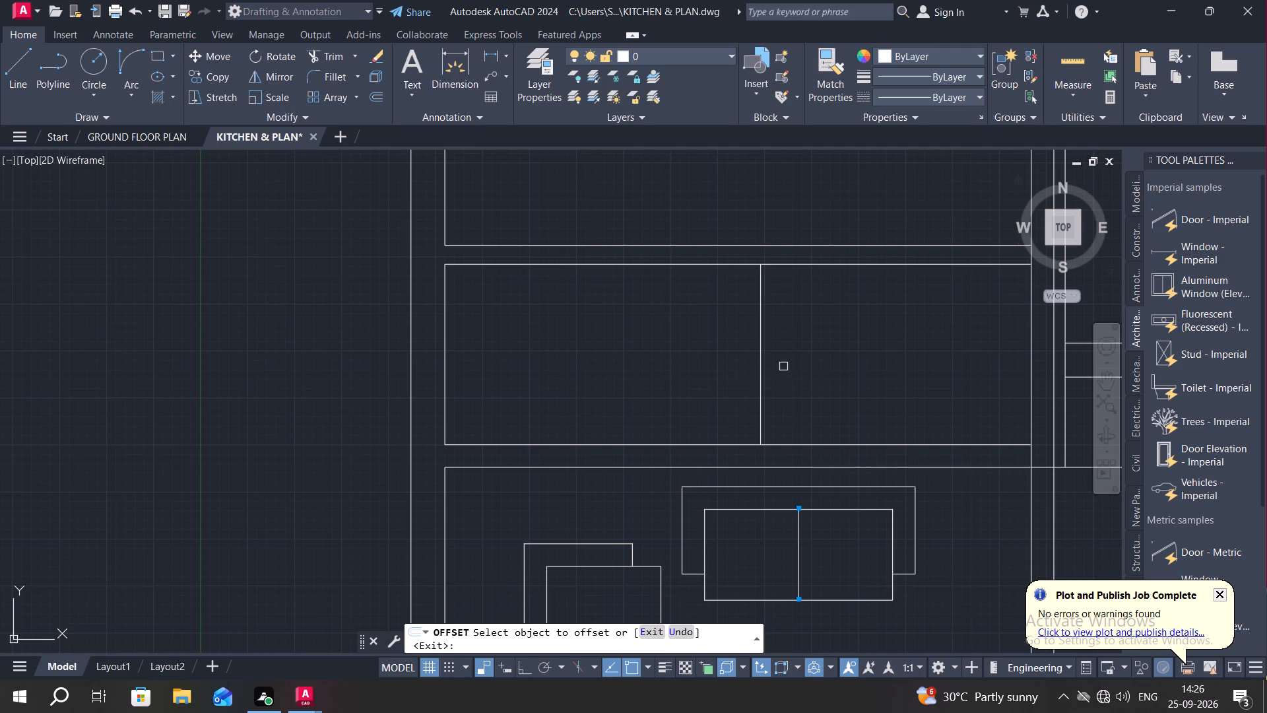
left_click(764, 353)
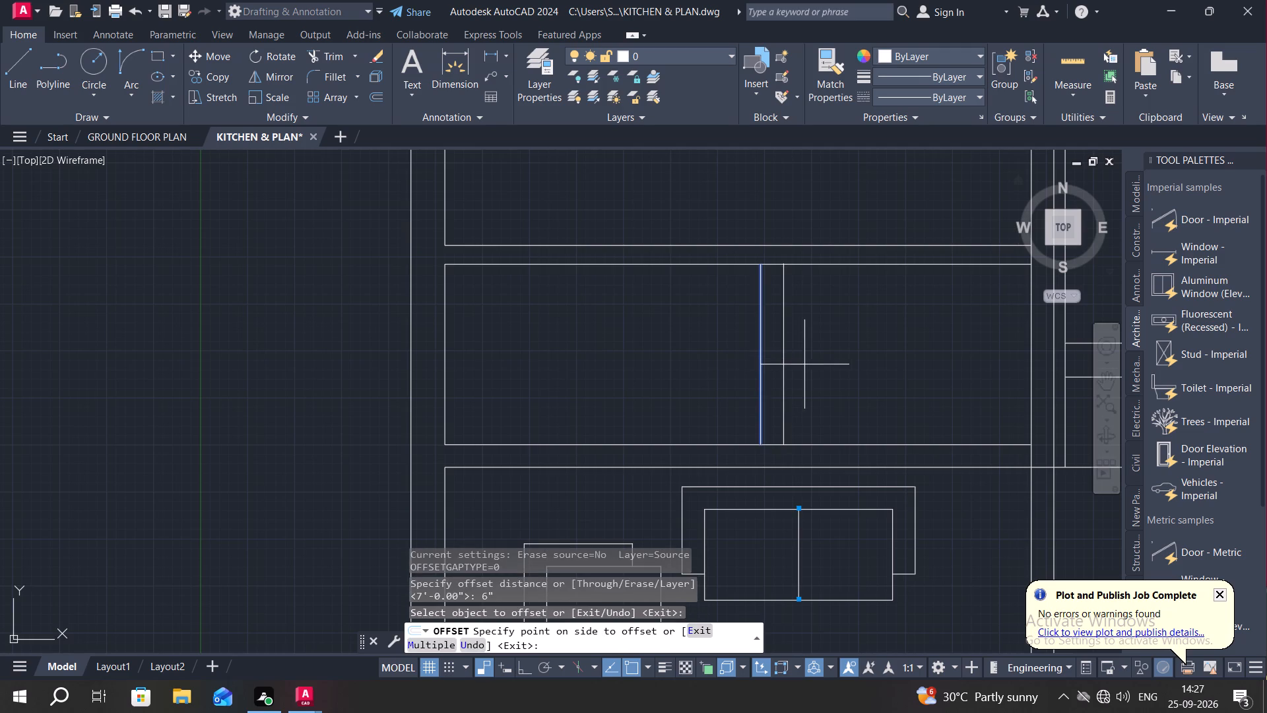
left_click(804, 364)
key("Escape")
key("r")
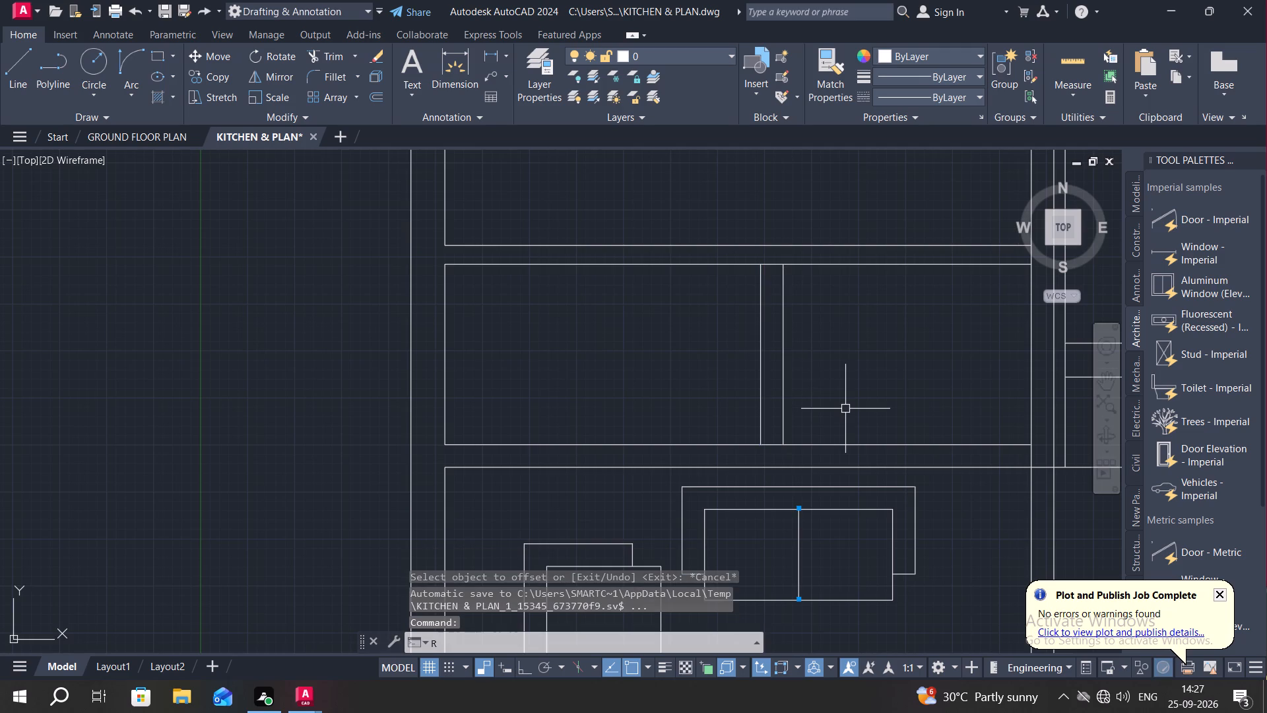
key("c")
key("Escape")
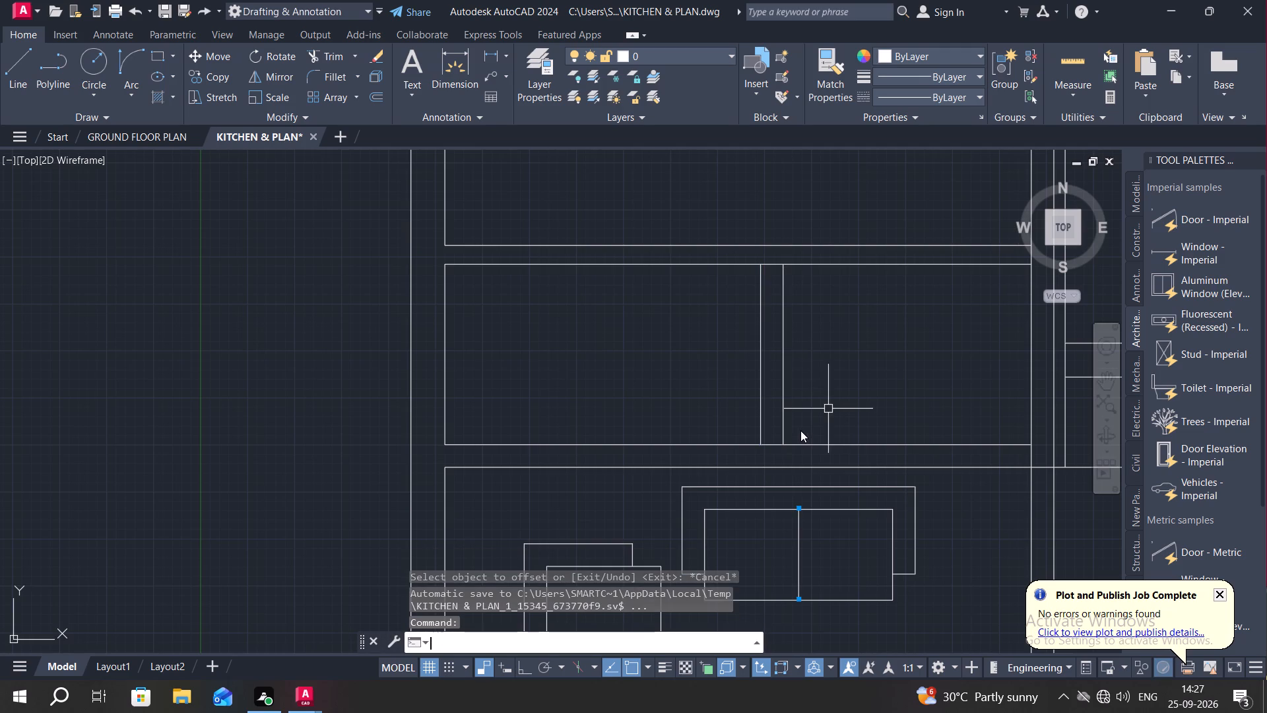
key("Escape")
Extend the partition's right line down across the wall to the living area's top wall line.
type("EX")
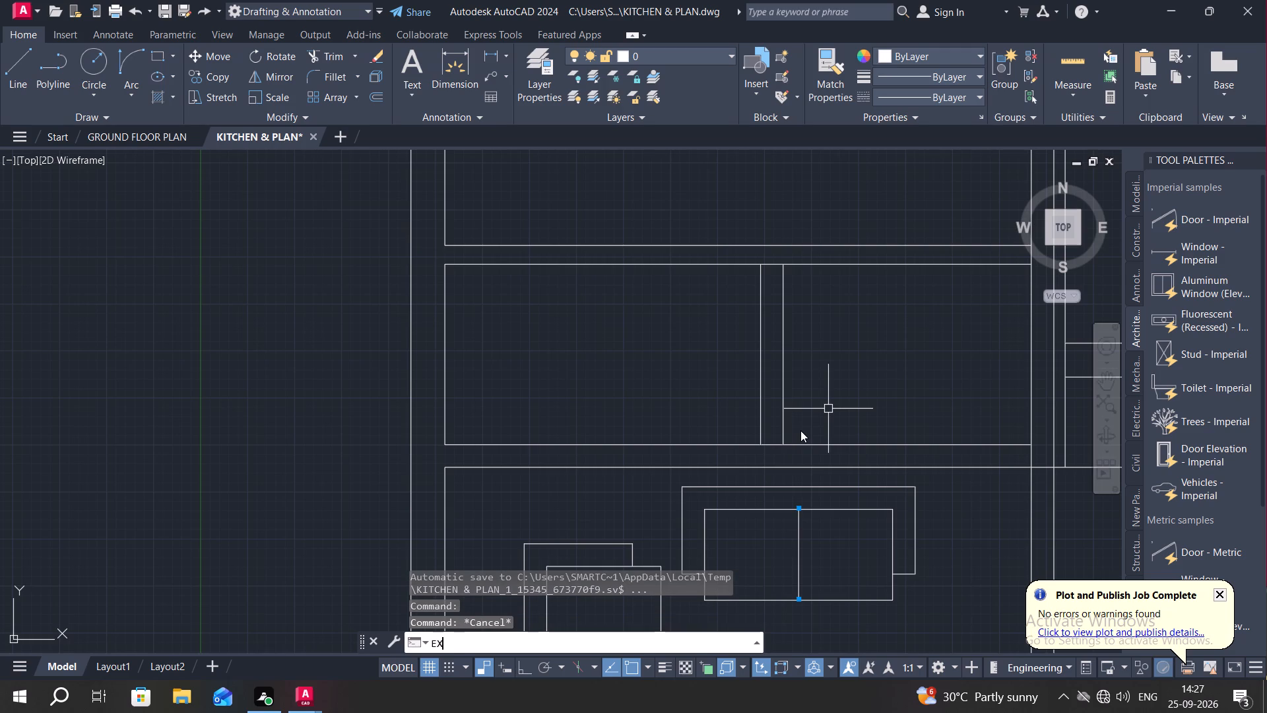
key("space")
left_click(784, 424)
key("Escape")
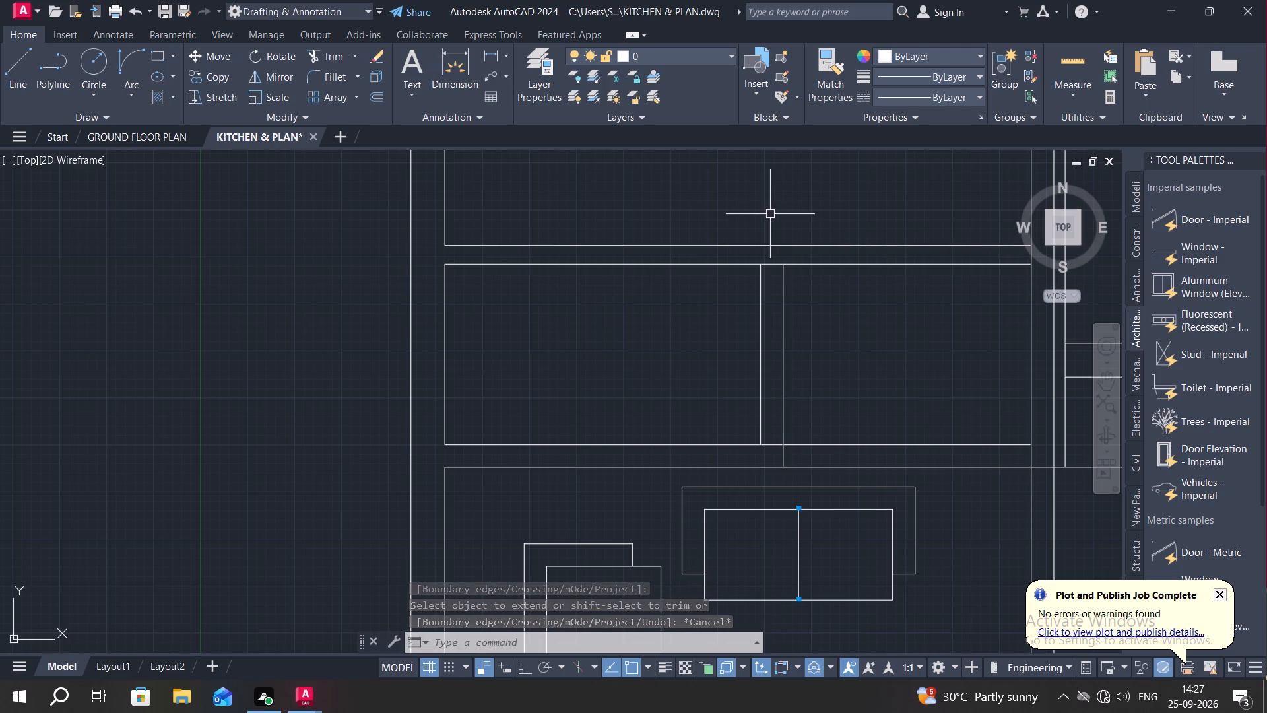
Trim the left outer wall's inner line where the next horizontal wall, above the larger room, meets it.
middle_click_drag(770, 214, 758, 390)
scroll(756, 308, "down", 2)
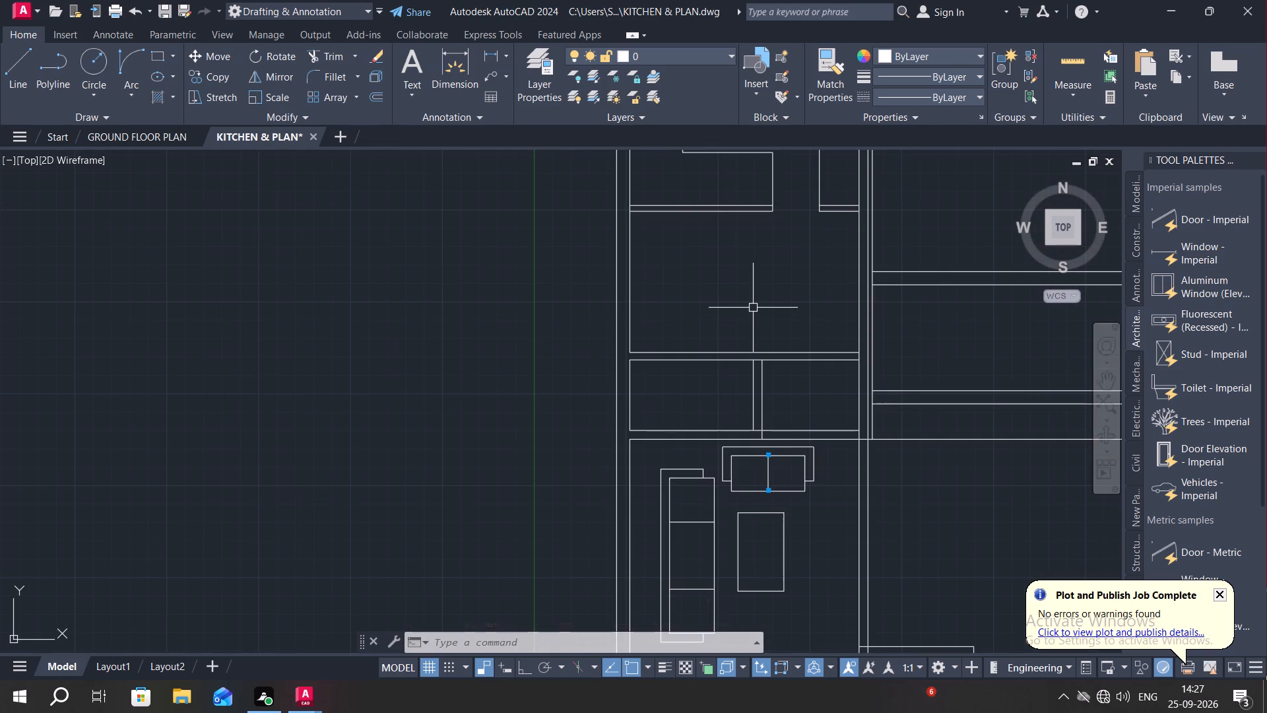
type("TR")
key("space")
scroll(657, 170, "up", 3)
middle_click_drag(637, 241, 816, 262)
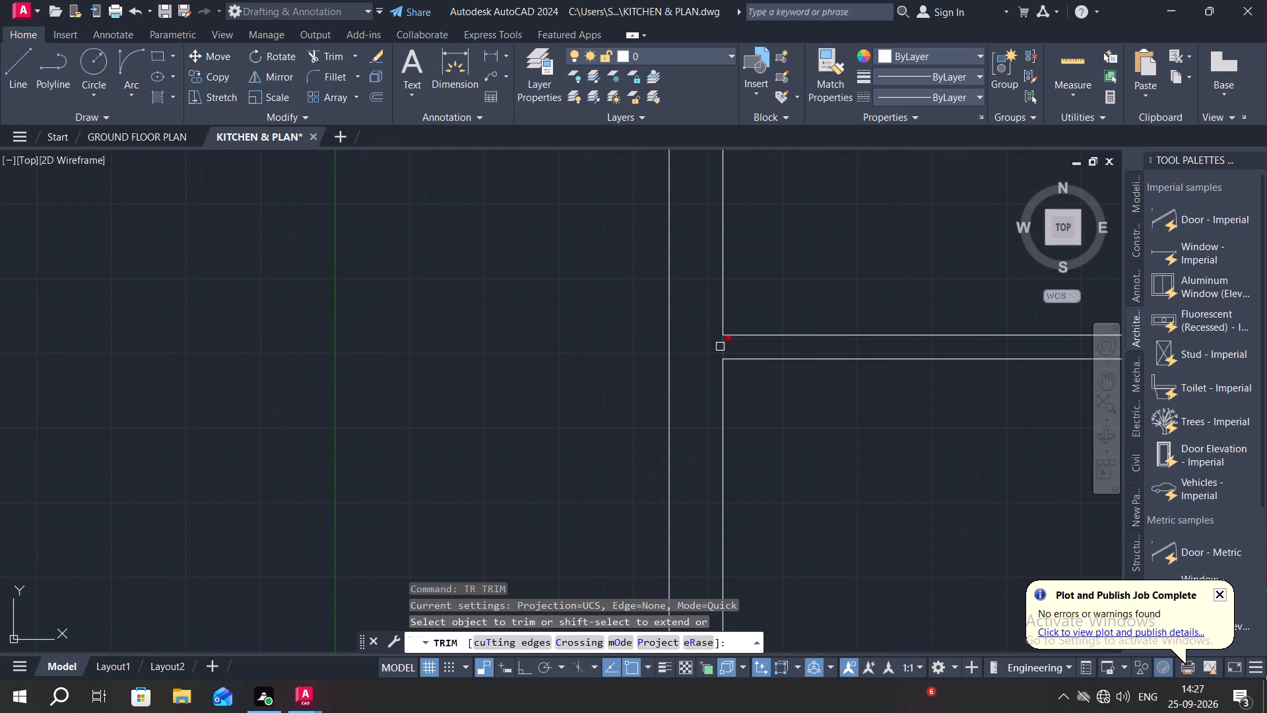
left_click(721, 347)
scroll(741, 393, "down", 2)
middle_click_drag(765, 439, 717, 319)
key("Escape")
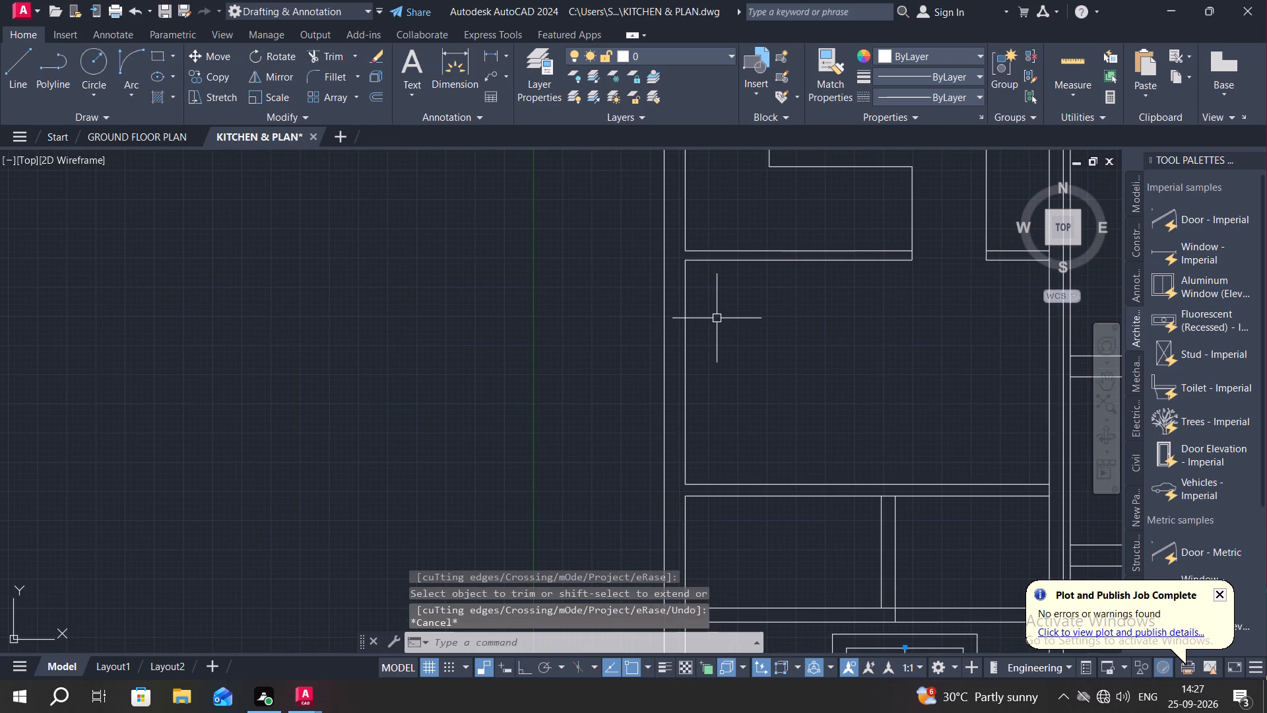
Offset the inner face of the left wall 8' into the larger room above the narrow one.
key("o")
key("space")
key("8")
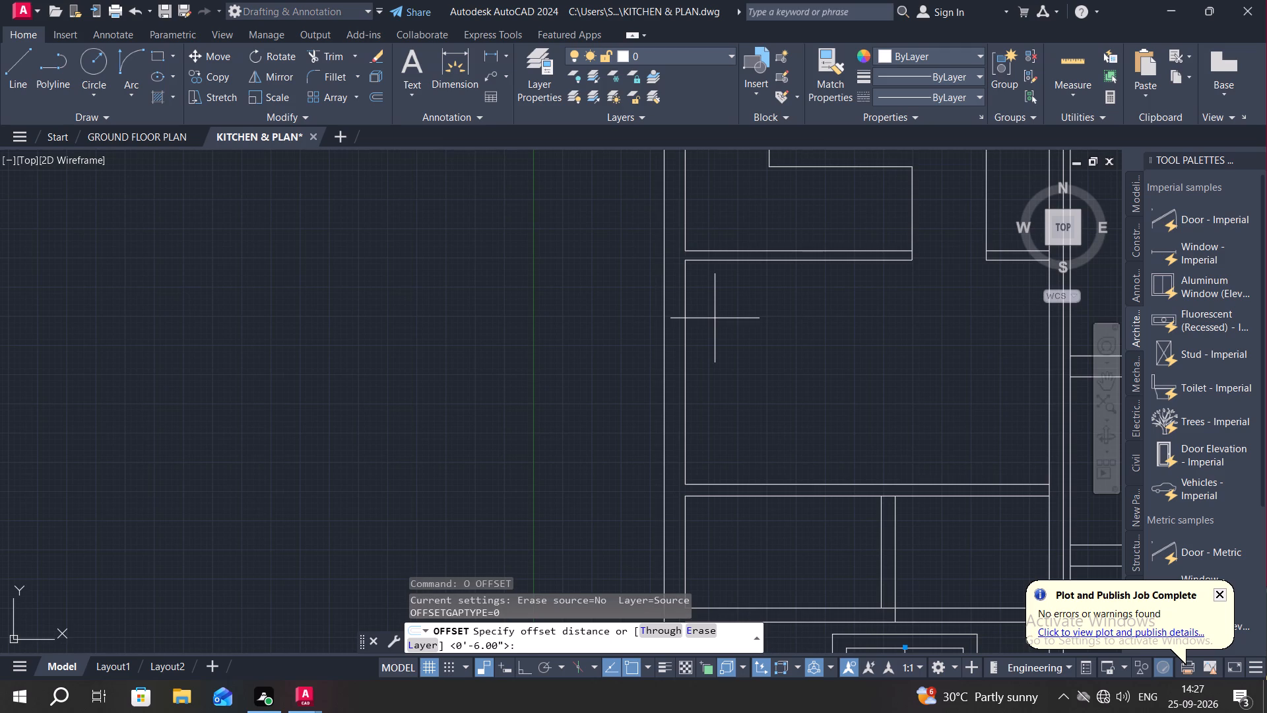
type("'")
key("space")
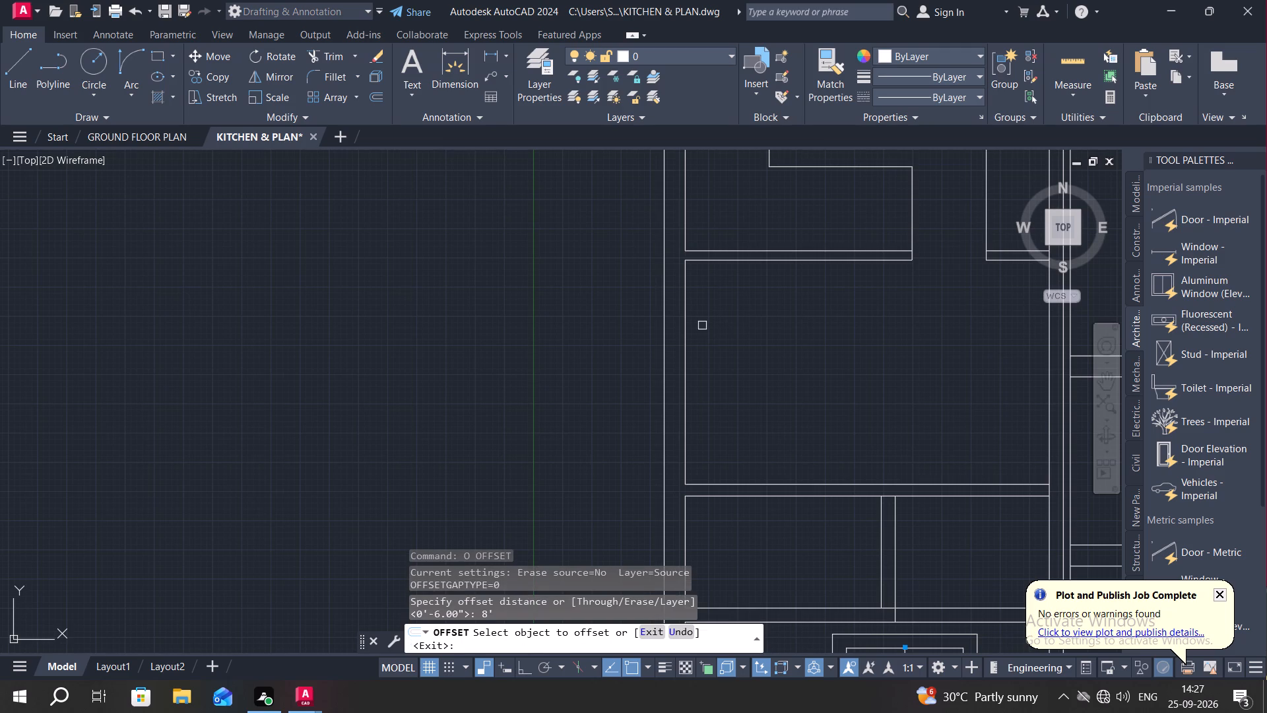
left_click(684, 324)
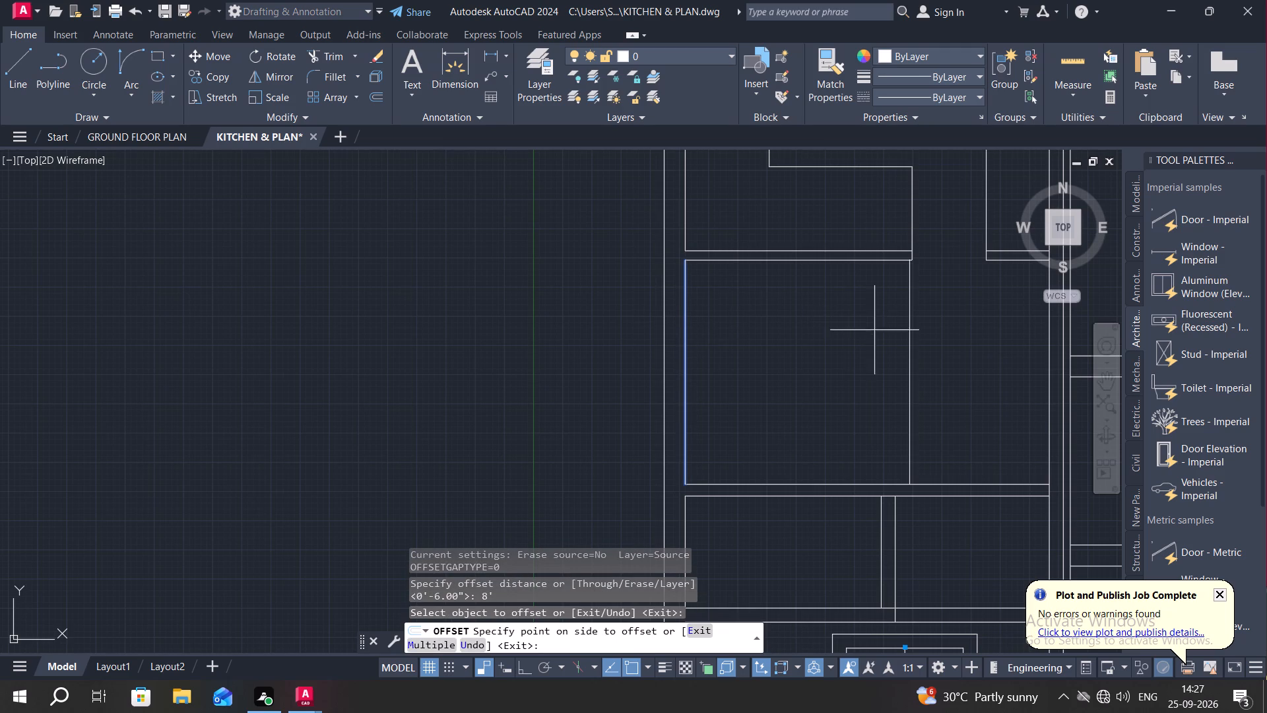
left_click(878, 333)
key("Escape")
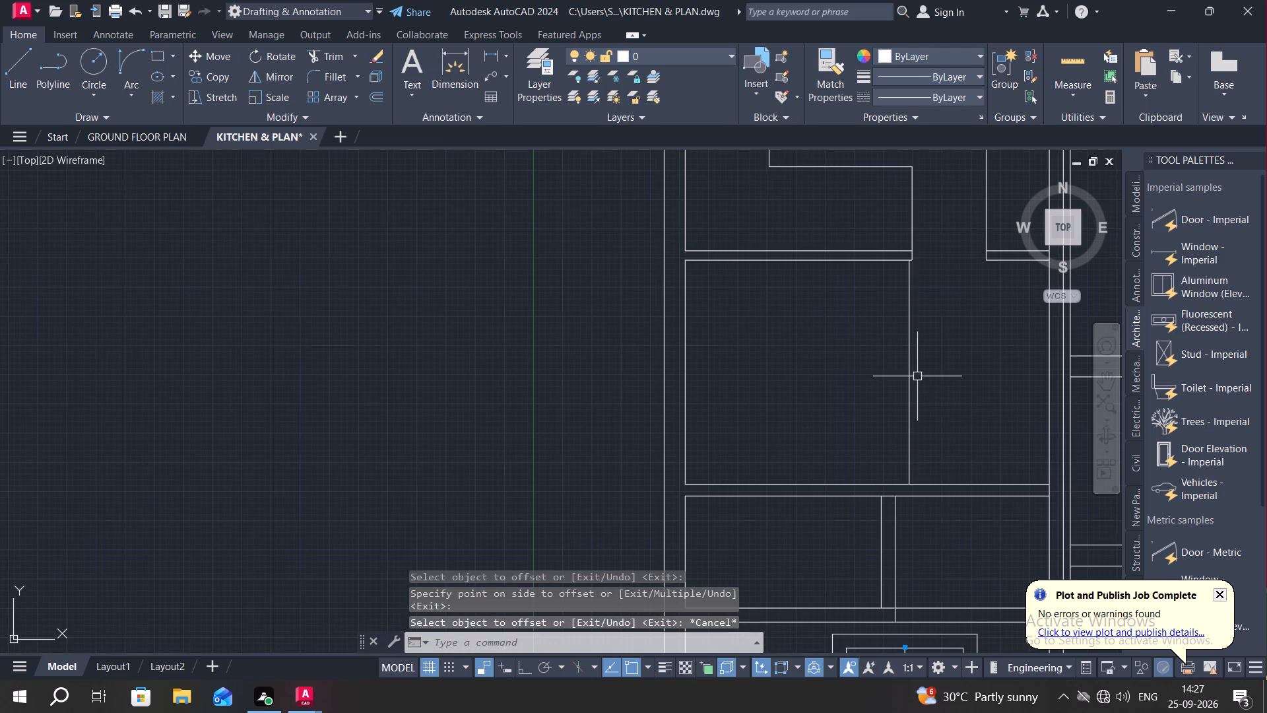
Extend the 8' offset line down across the horizontal wall to the narrow room's top line.
middle_click_drag(890, 372, 874, 327)
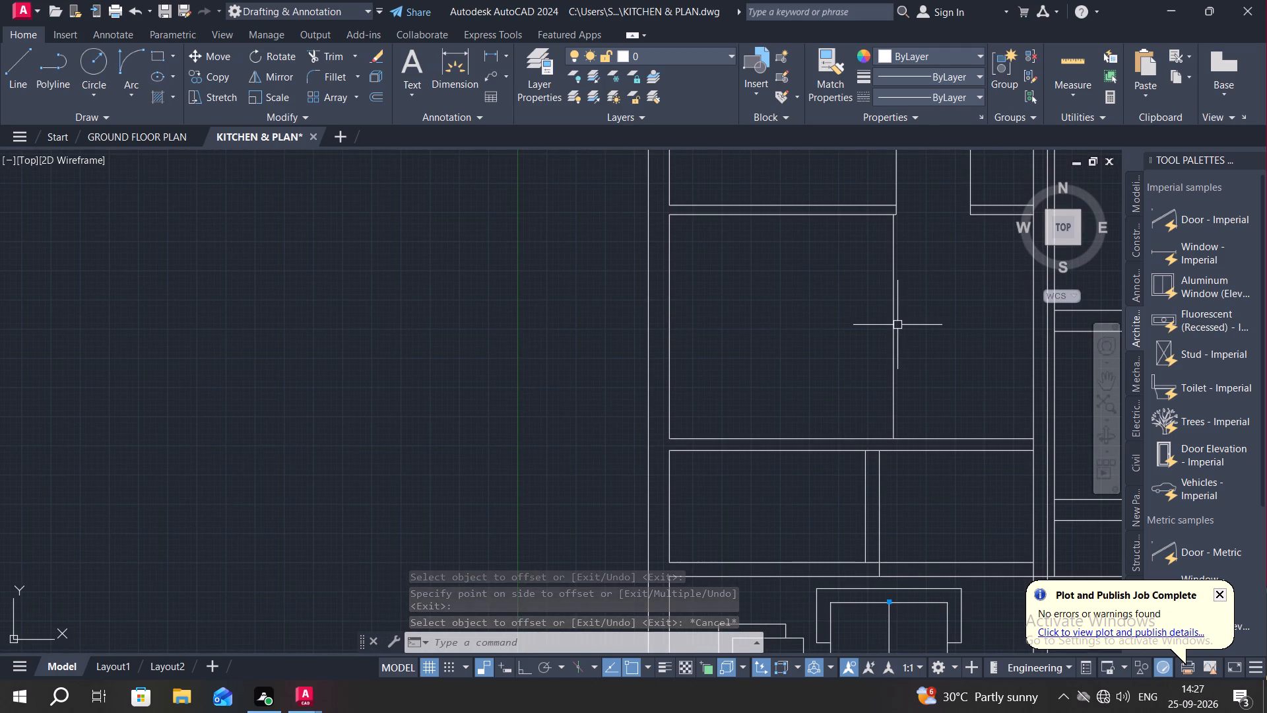
type("EX")
key("space")
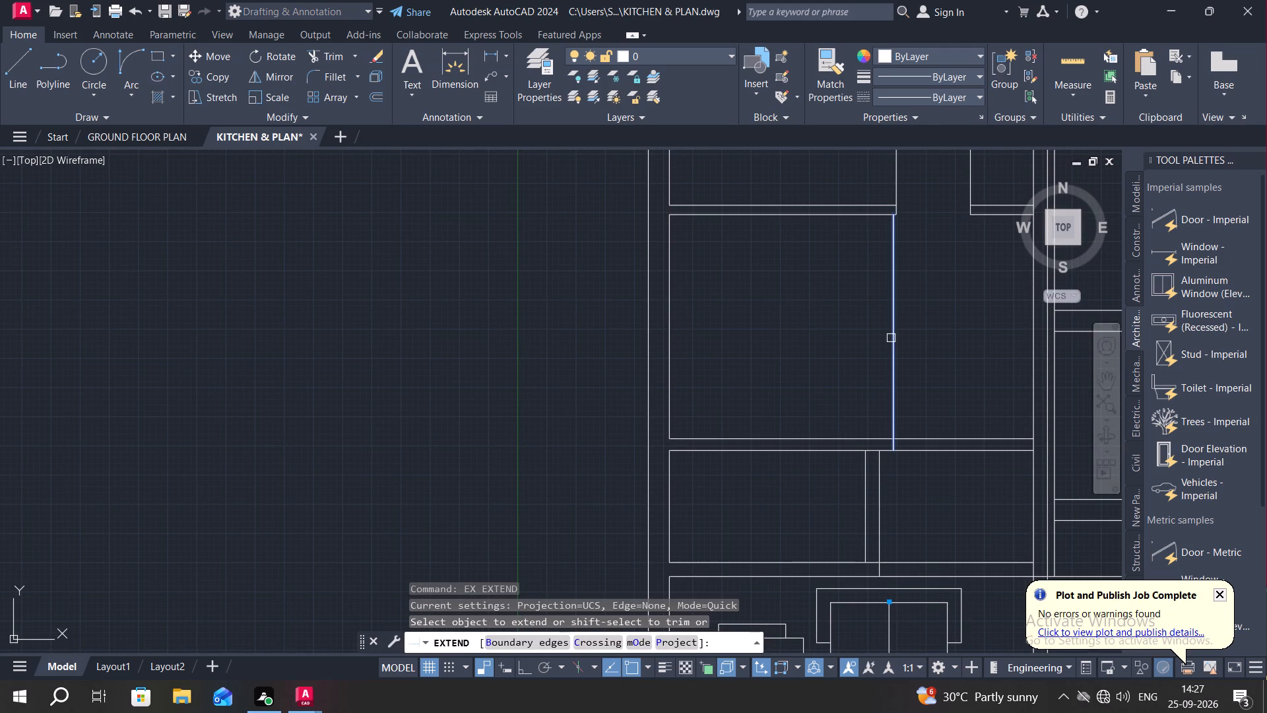
left_click(891, 338)
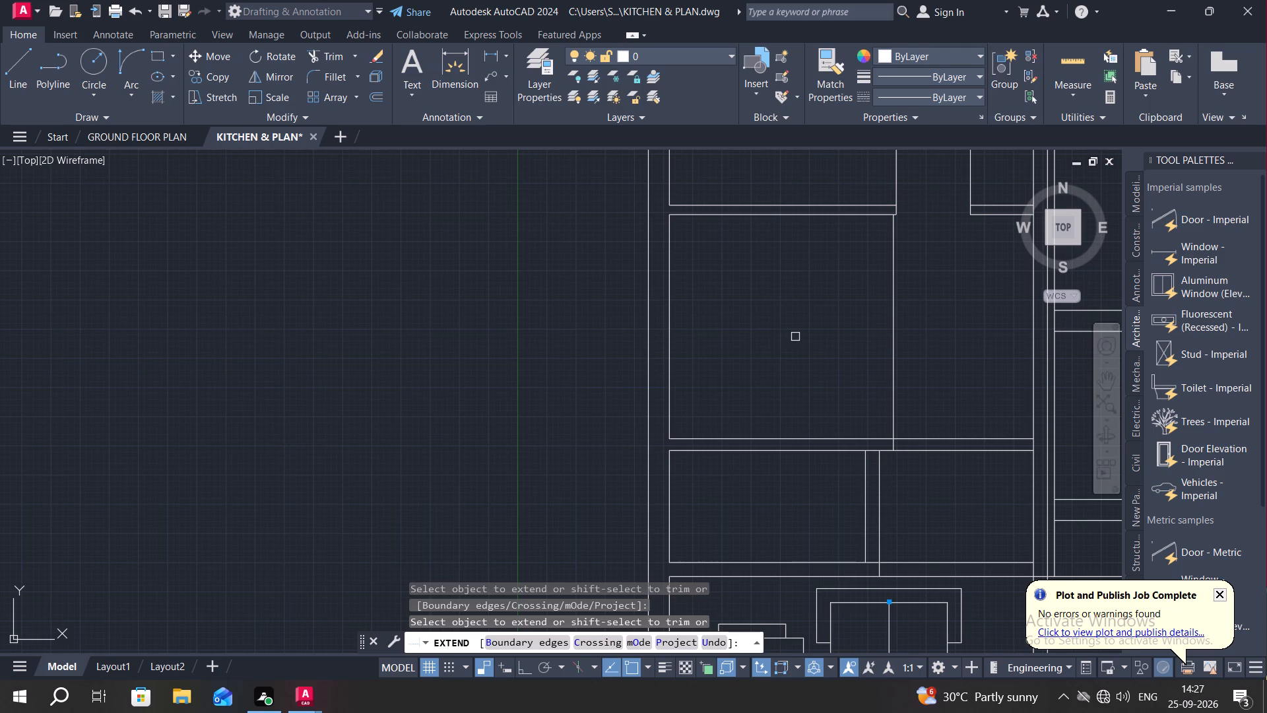
key("Escape")
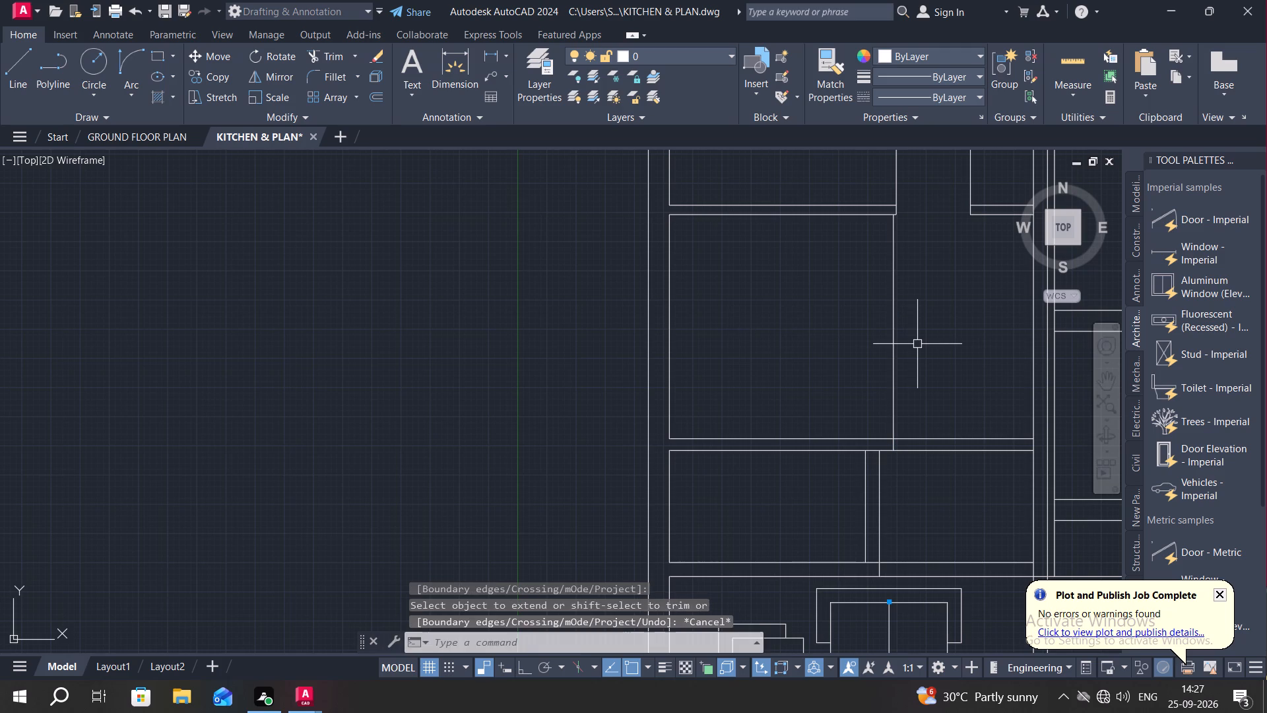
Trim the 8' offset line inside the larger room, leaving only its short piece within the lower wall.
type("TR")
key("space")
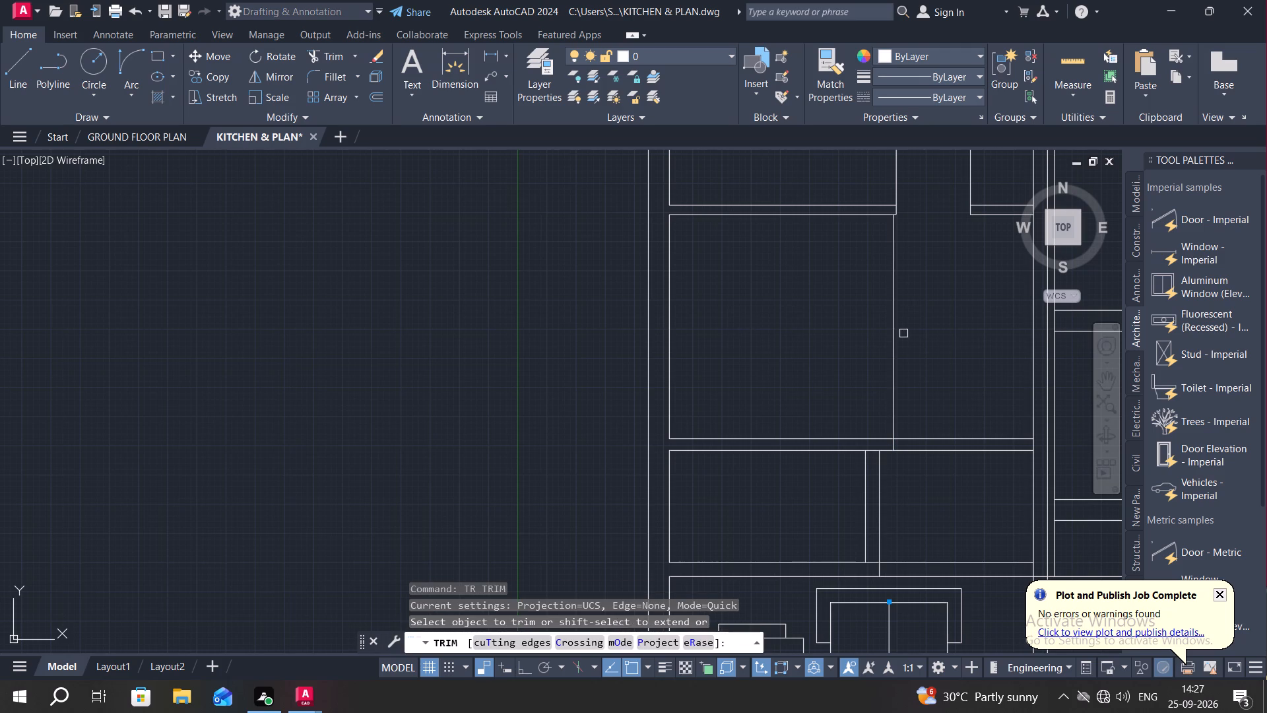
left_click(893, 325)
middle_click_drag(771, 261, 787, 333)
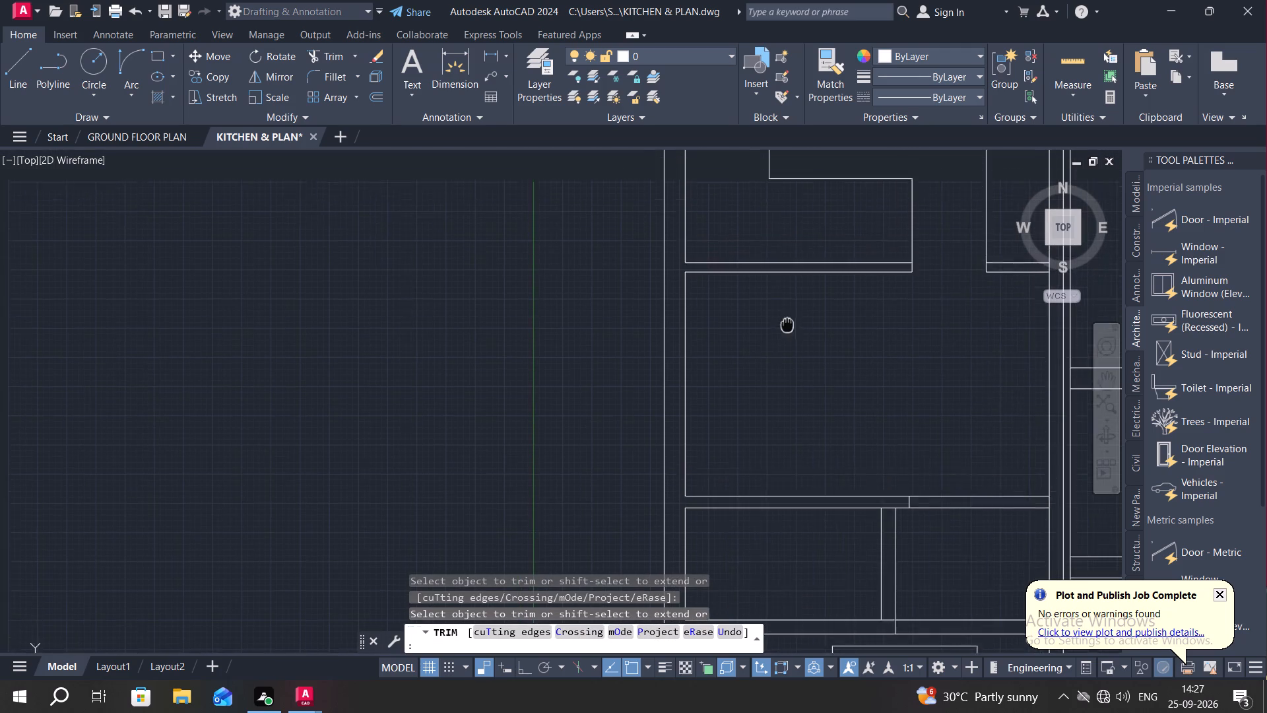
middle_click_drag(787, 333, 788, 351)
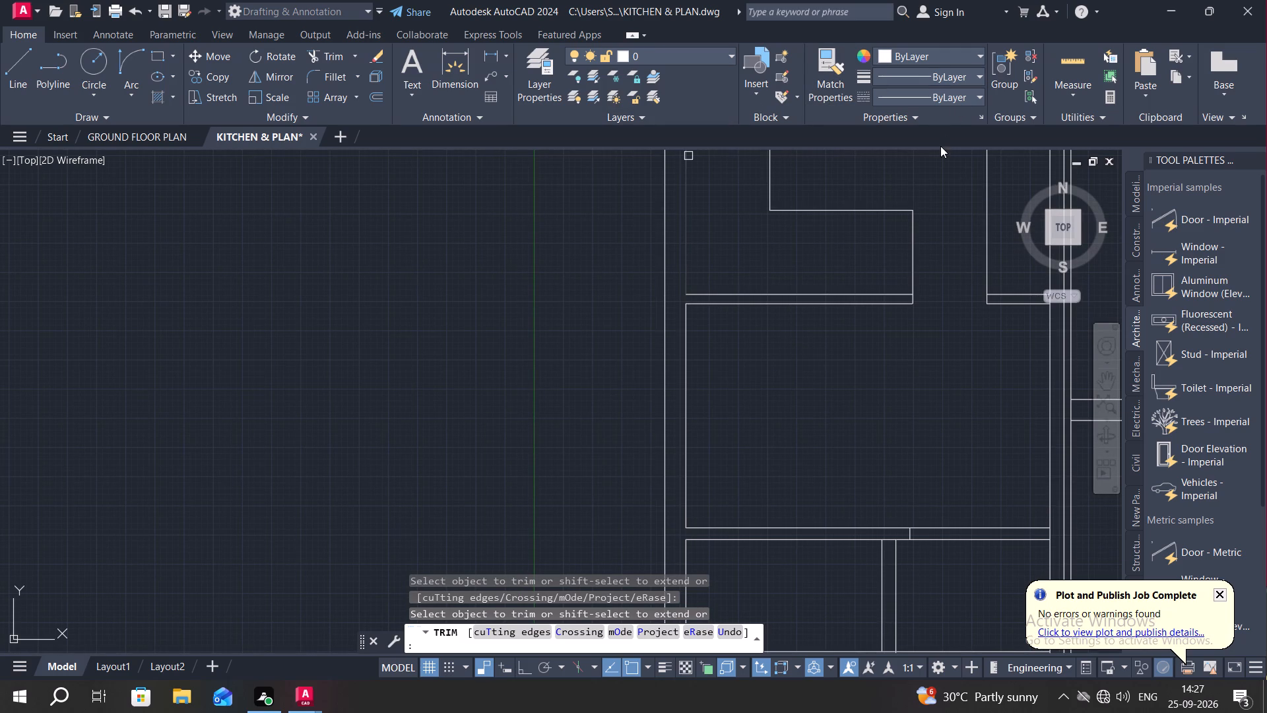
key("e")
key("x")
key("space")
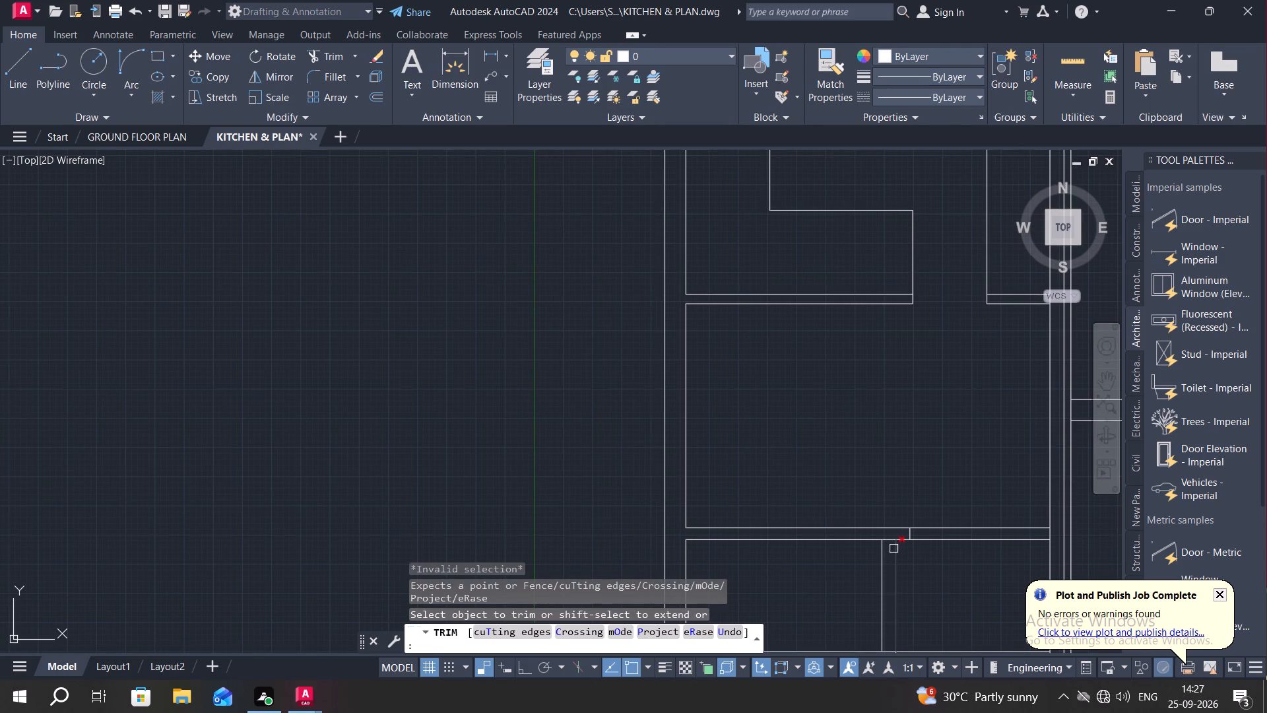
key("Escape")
Extend the short piece in the wall up through the larger room and its upper wall to the stepped line above.
type("EX")
key("space")
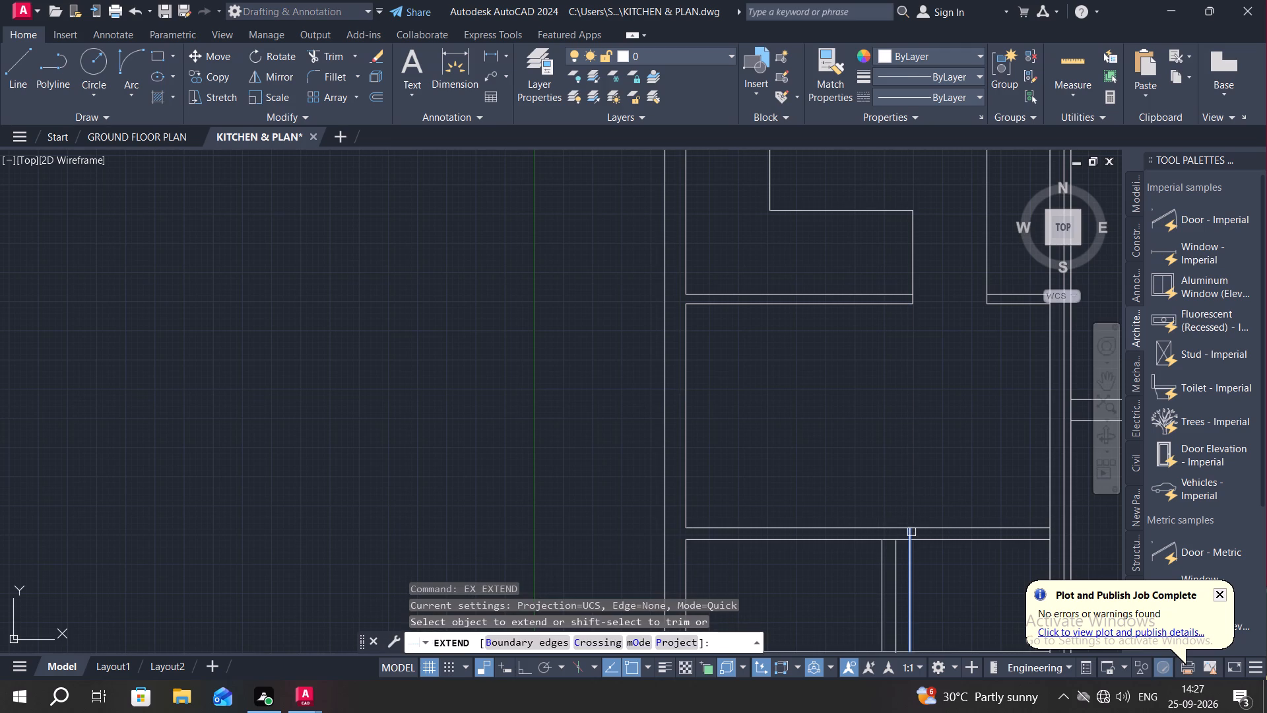
left_click(912, 530)
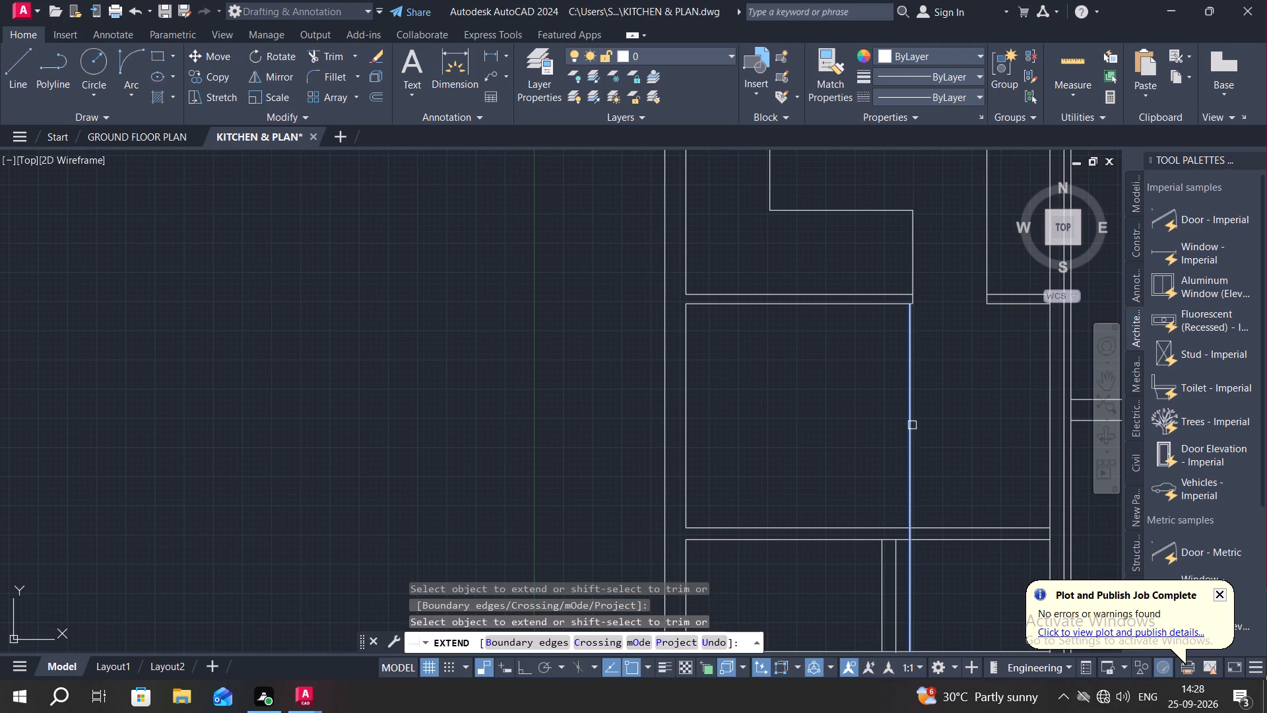
left_click(910, 315)
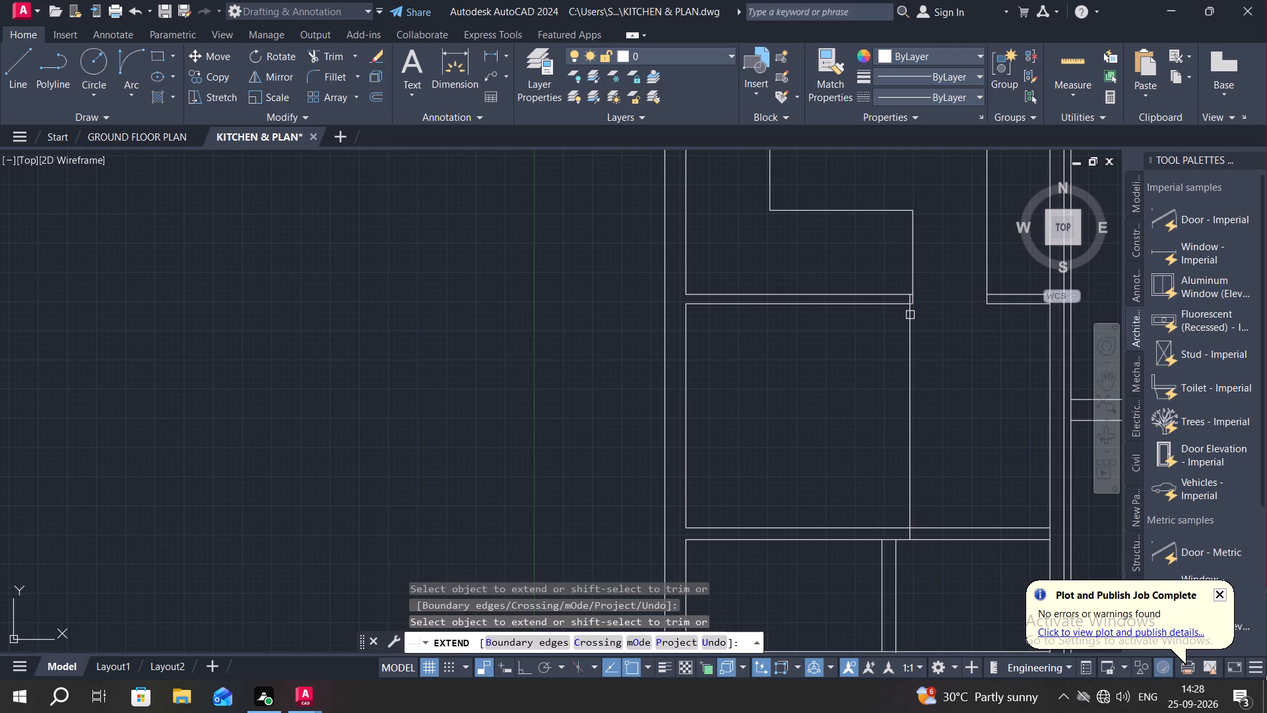
left_click(910, 313)
key("Escape")
key("r")
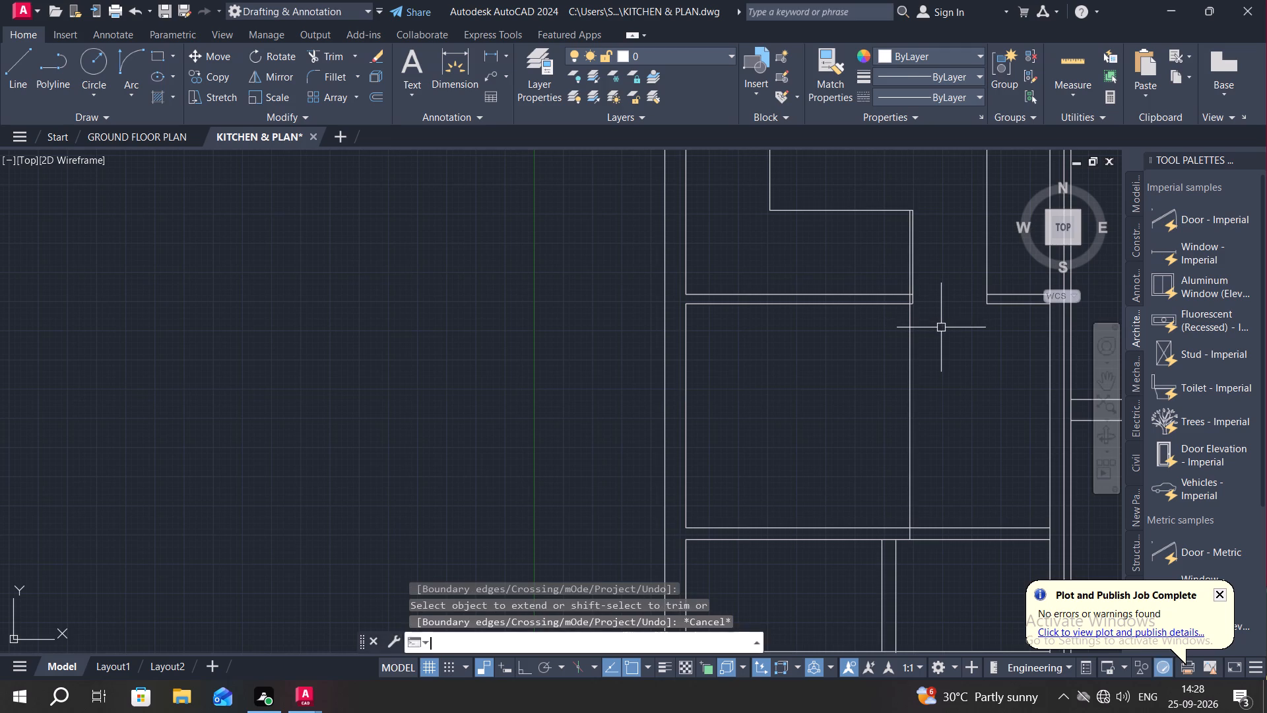
Trim the upper wall's lines, the outer parallel vertical line and the stepped line's overhang back to the extended 8' offset line.
key("Escape")
type("TR")
key("space")
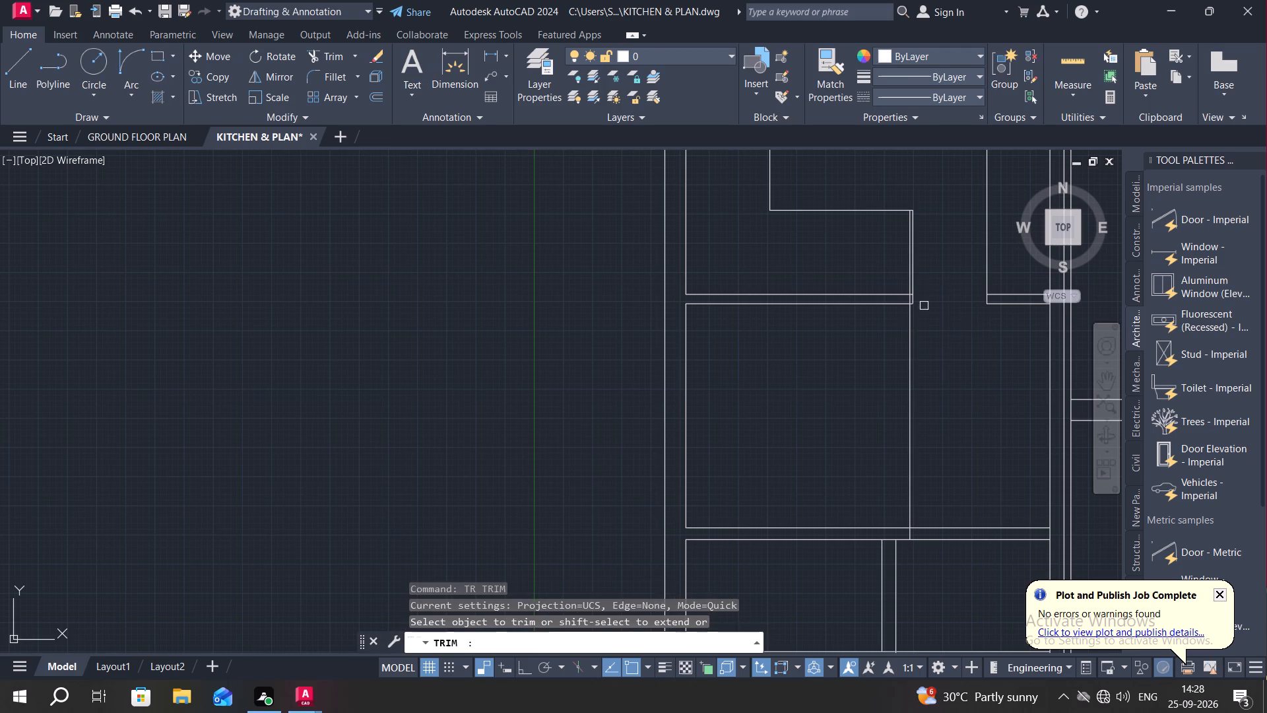
scroll(907, 277, "up", 5)
scroll(890, 329, "up", 2)
left_click_drag(868, 327, 850, 467)
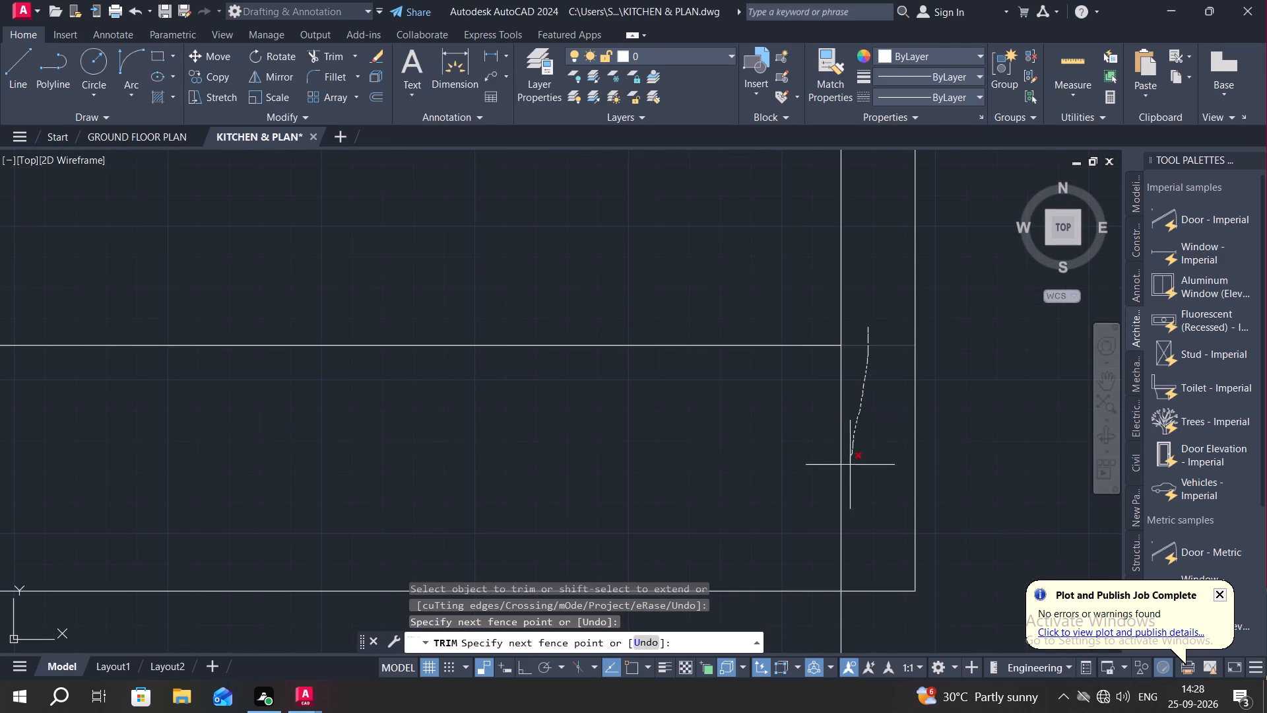
left_click_drag(850, 467, 872, 630)
scroll(896, 517, "down", 3)
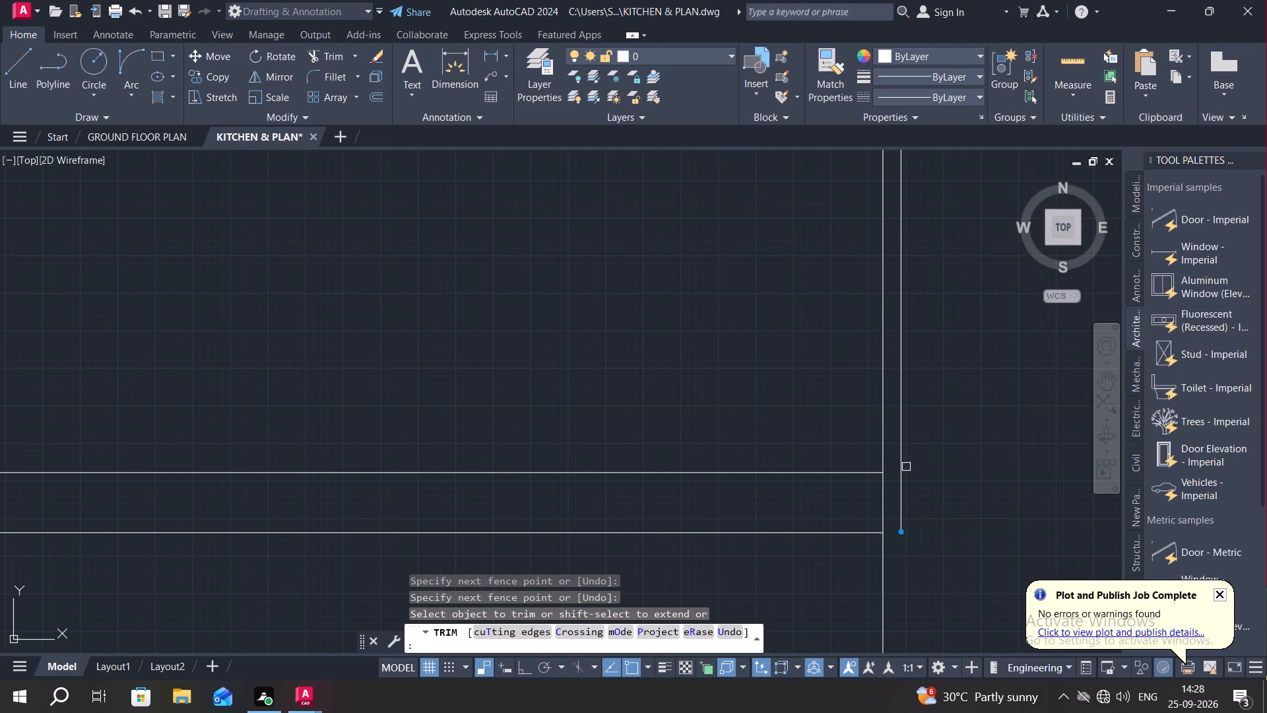
left_click(902, 463)
scroll(925, 456, "down", 3)
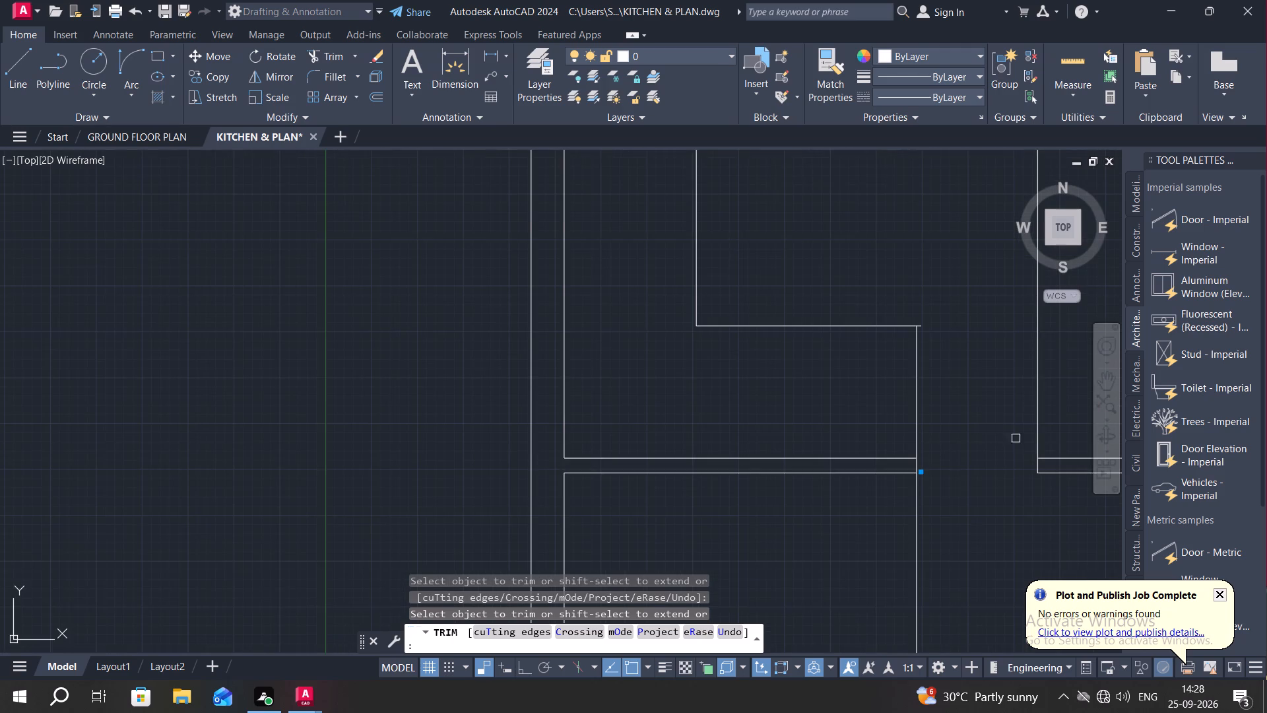
scroll(941, 313, "up", 4)
middle_click_drag(1012, 263, 941, 305)
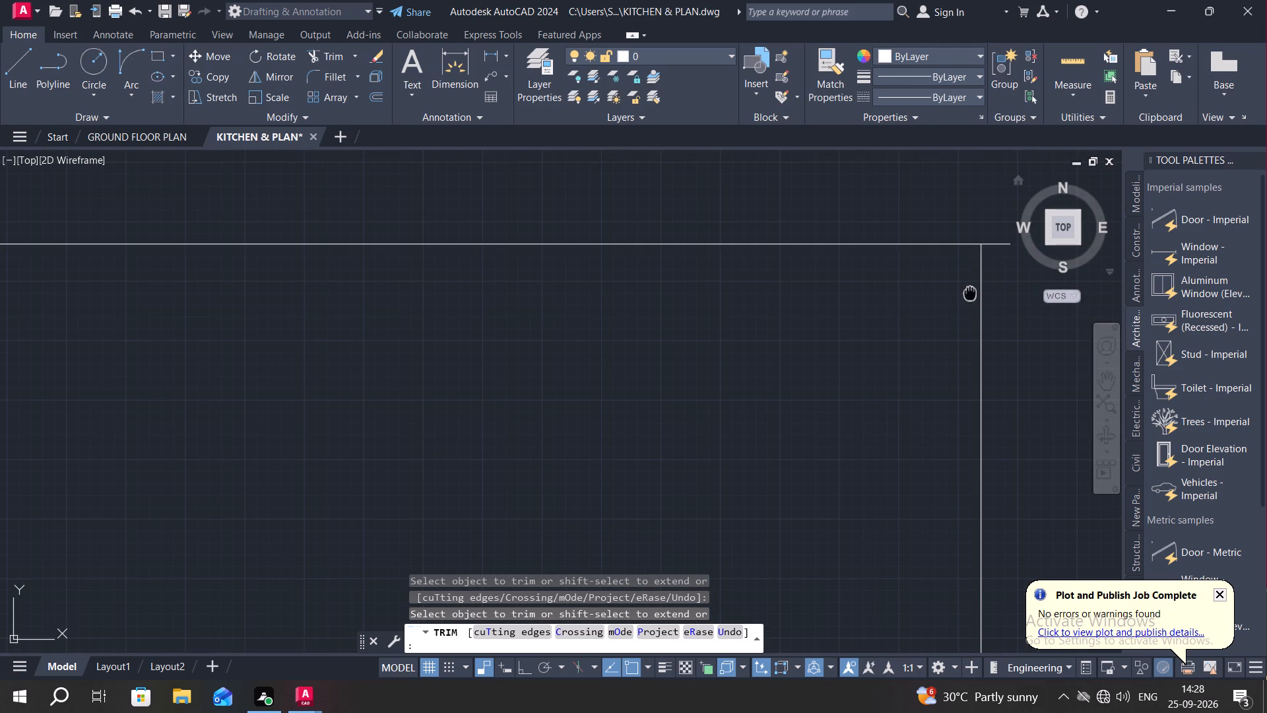
middle_click_drag(941, 305, 923, 314)
left_click(908, 296)
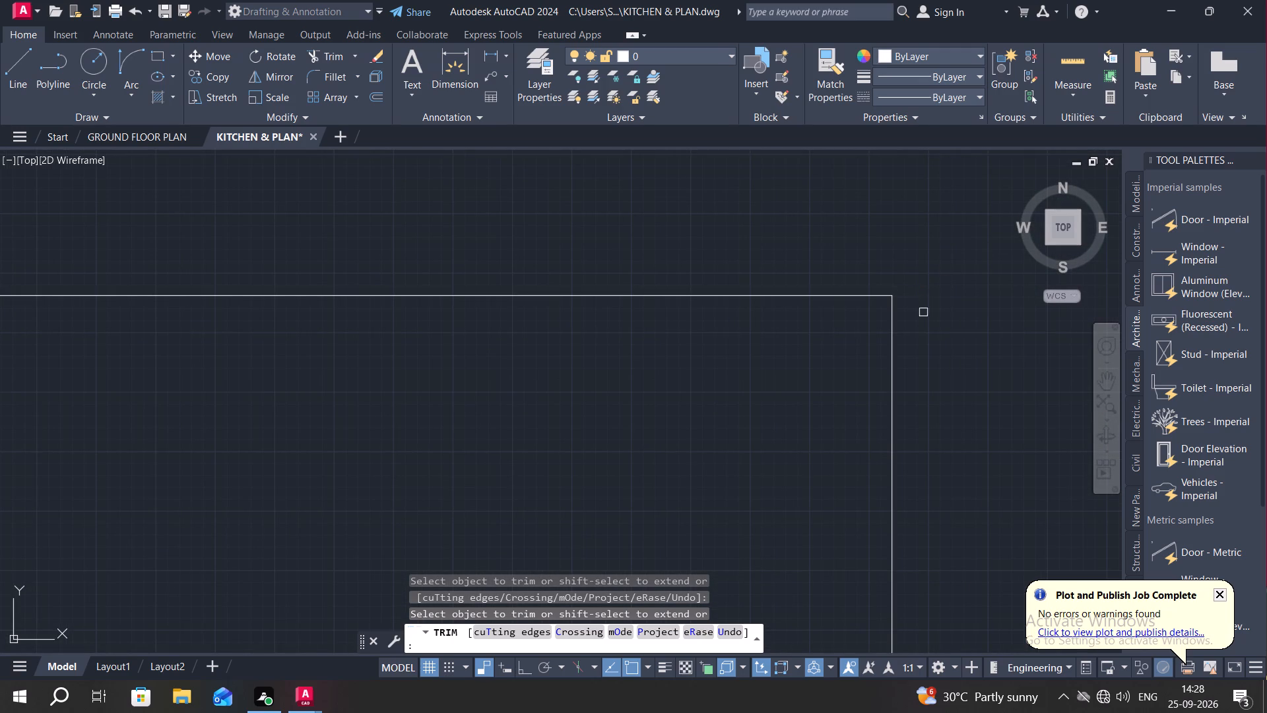
key("Escape")
Trim the extended line where it crosses the larger room, between the upper and lower walls.
scroll(732, 419, "down", 5)
middle_click_drag(733, 437, 793, 333)
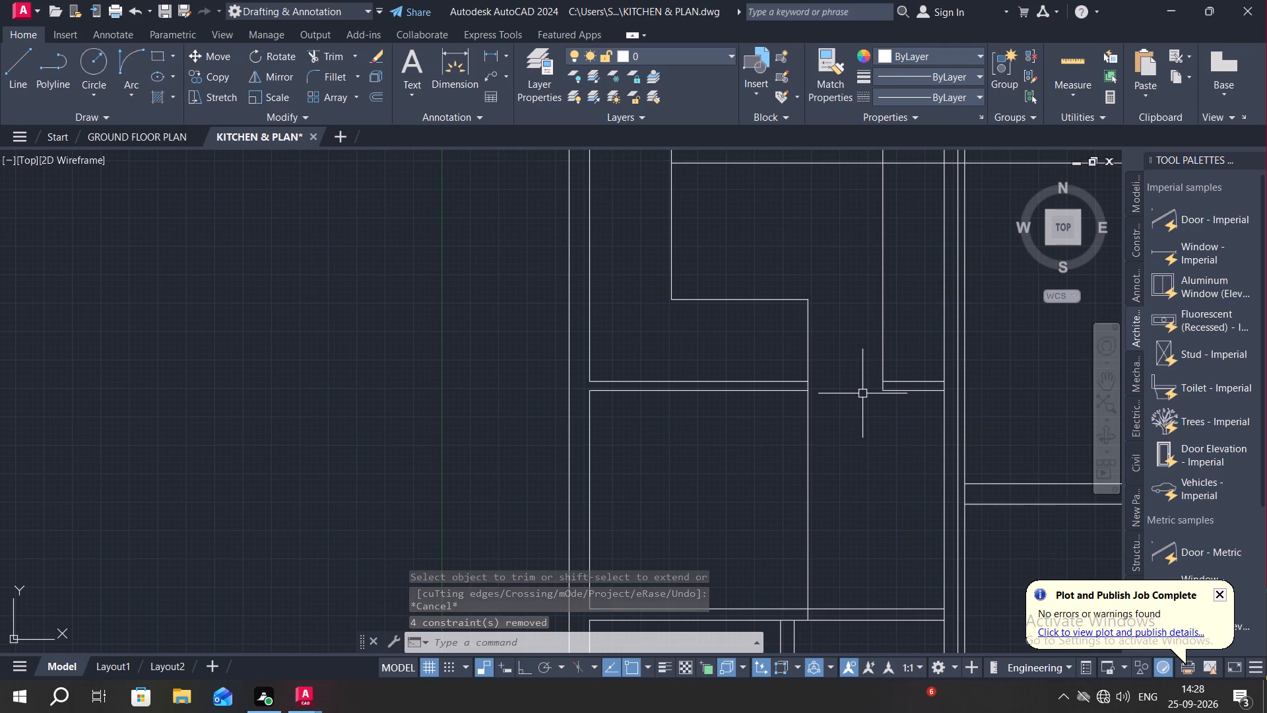
type("TR")
key("space")
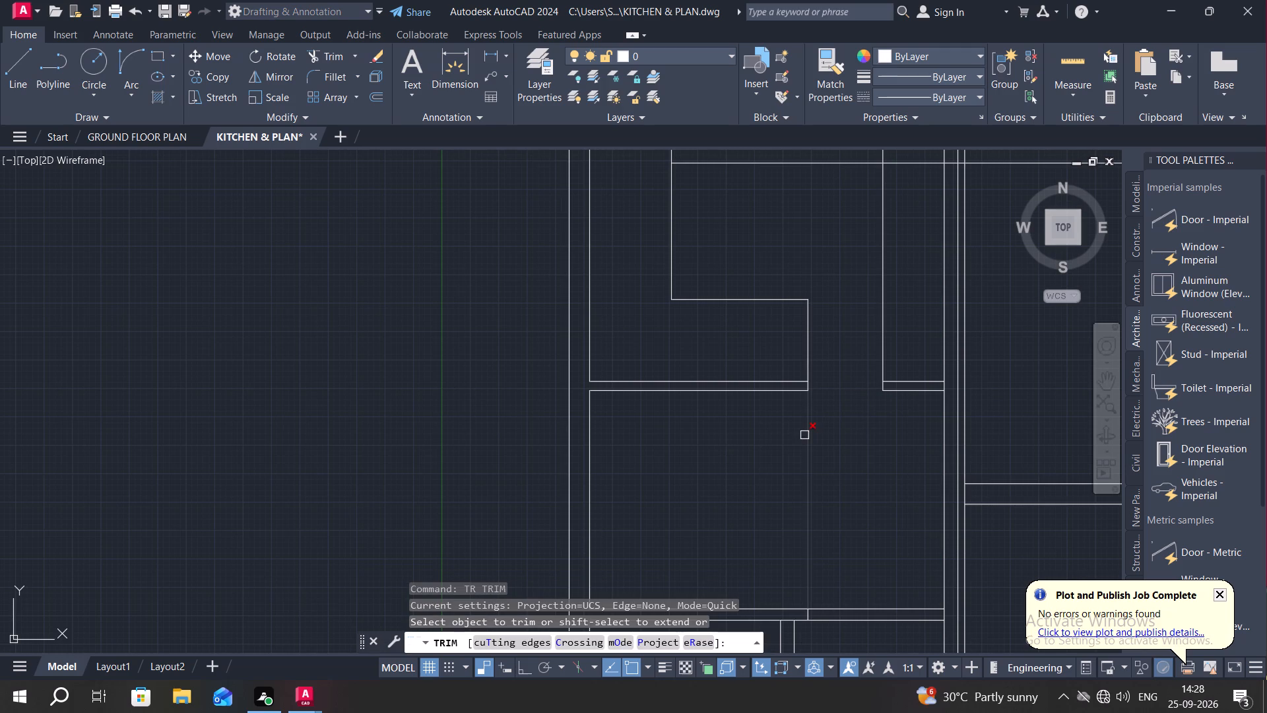
left_click(804, 435)
Trim the lower wall's bottom line between the two faces of the vertical partition beneath it.
middle_click_drag(759, 461, 793, 355)
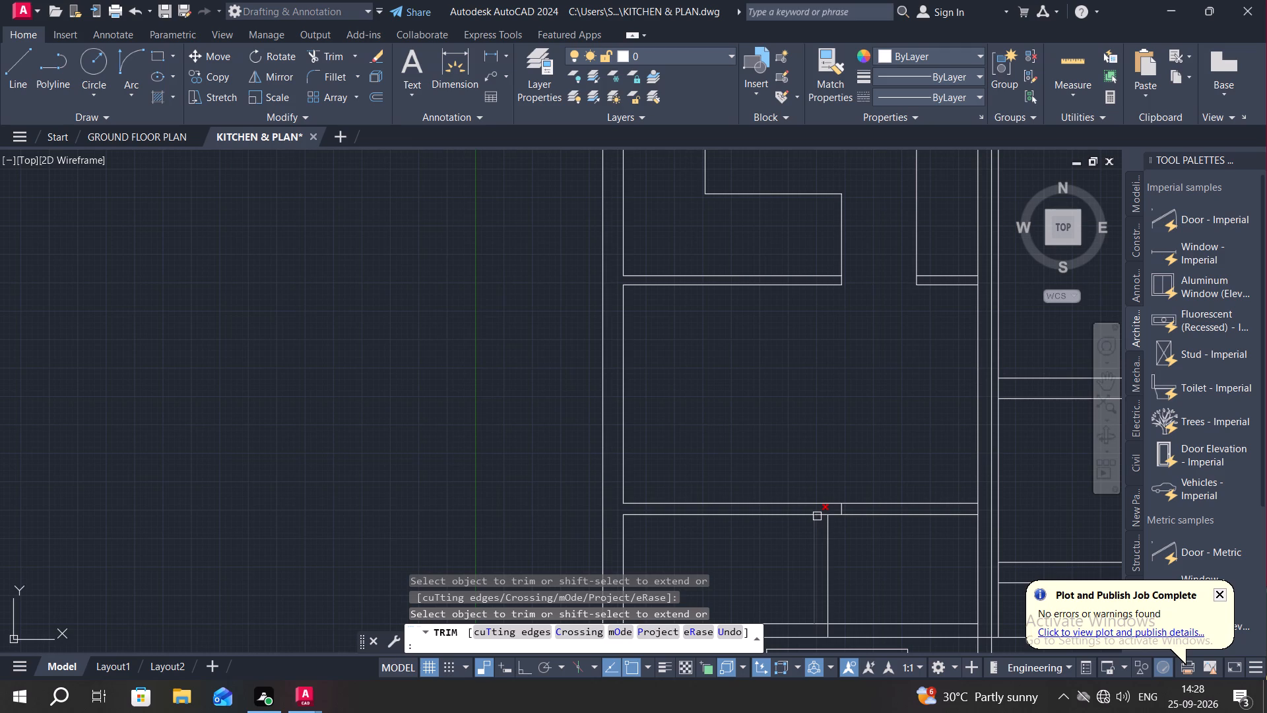
left_click(817, 516)
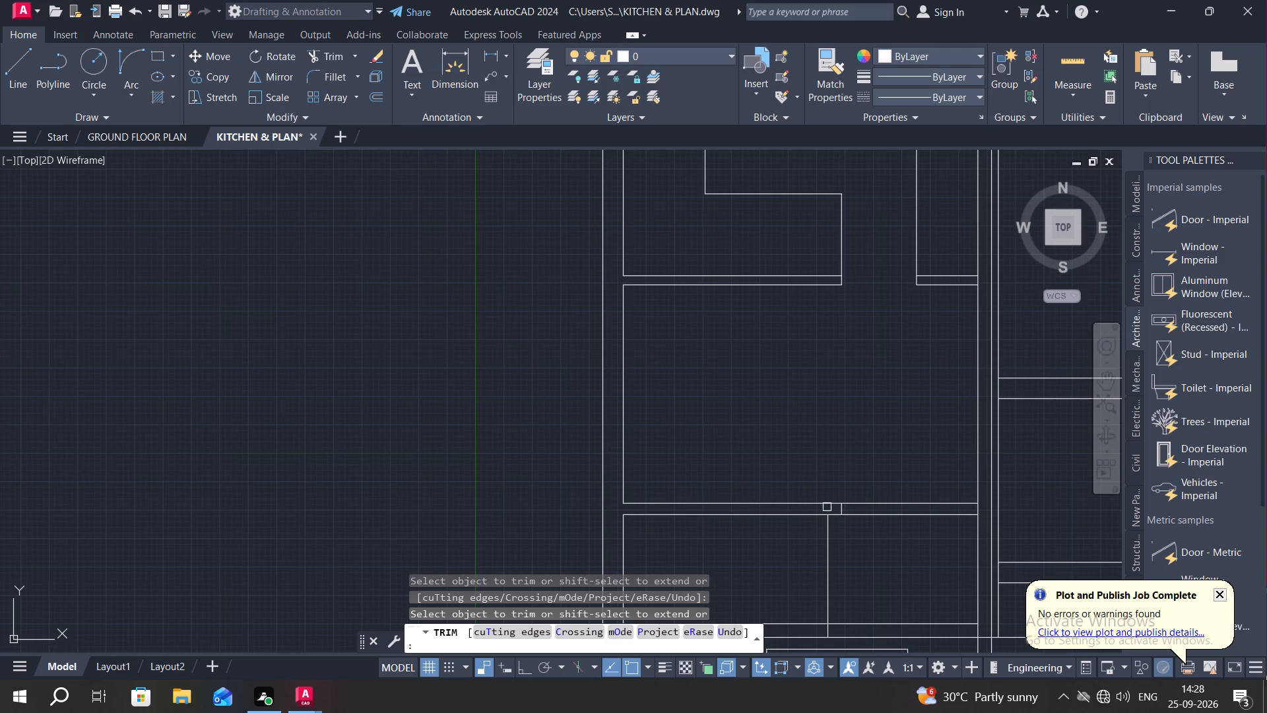
key("ctrl+z")
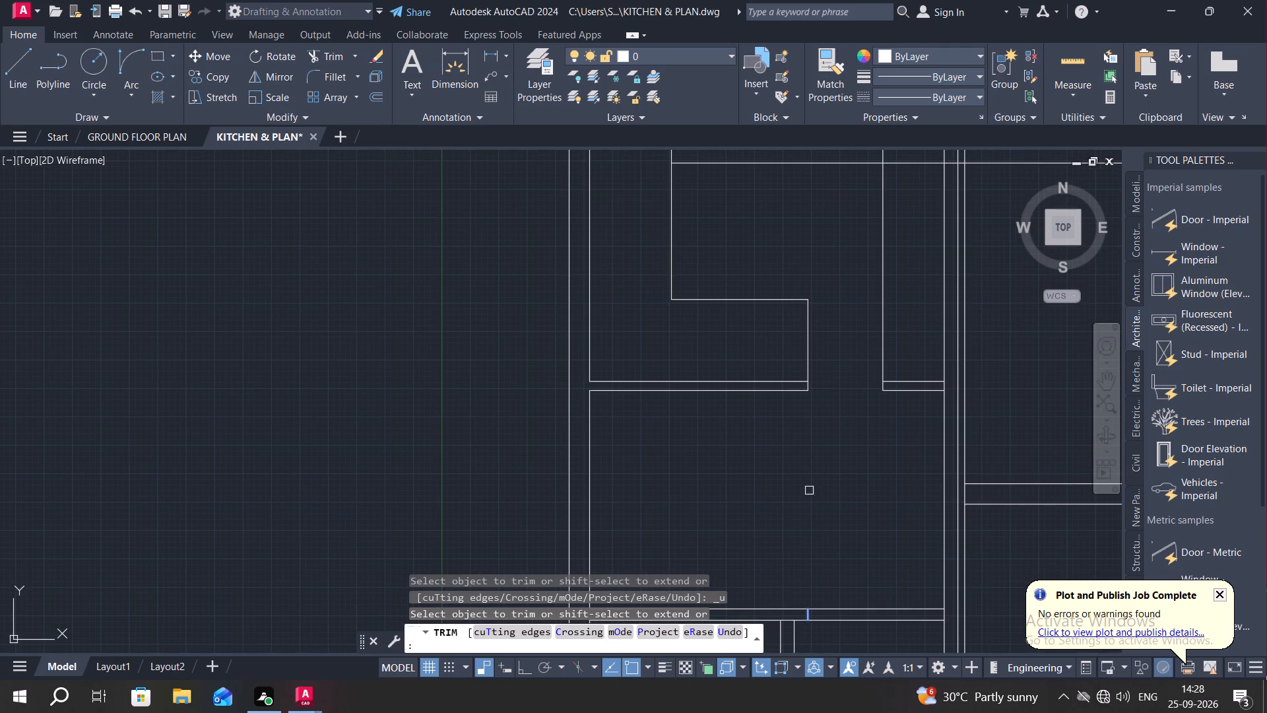
middle_click_drag(809, 490, 814, 356)
scroll(800, 483, "up", 2)
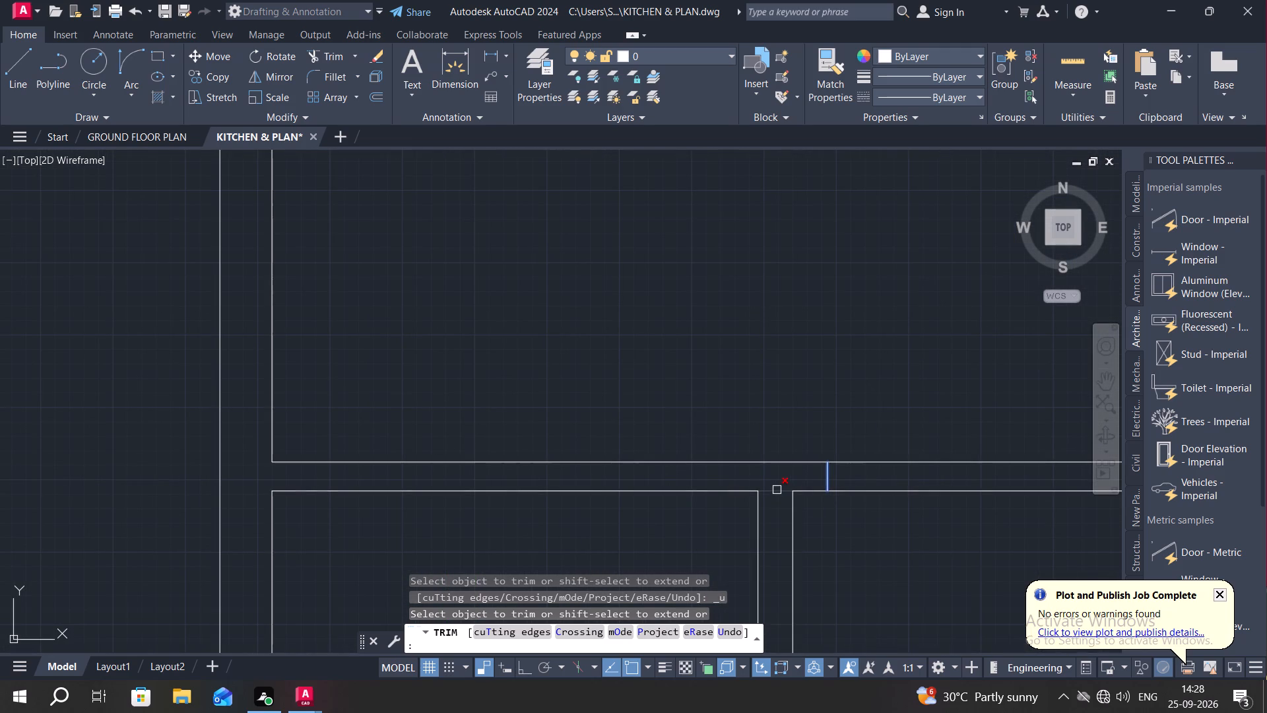
left_click(776, 490)
key("Escape")
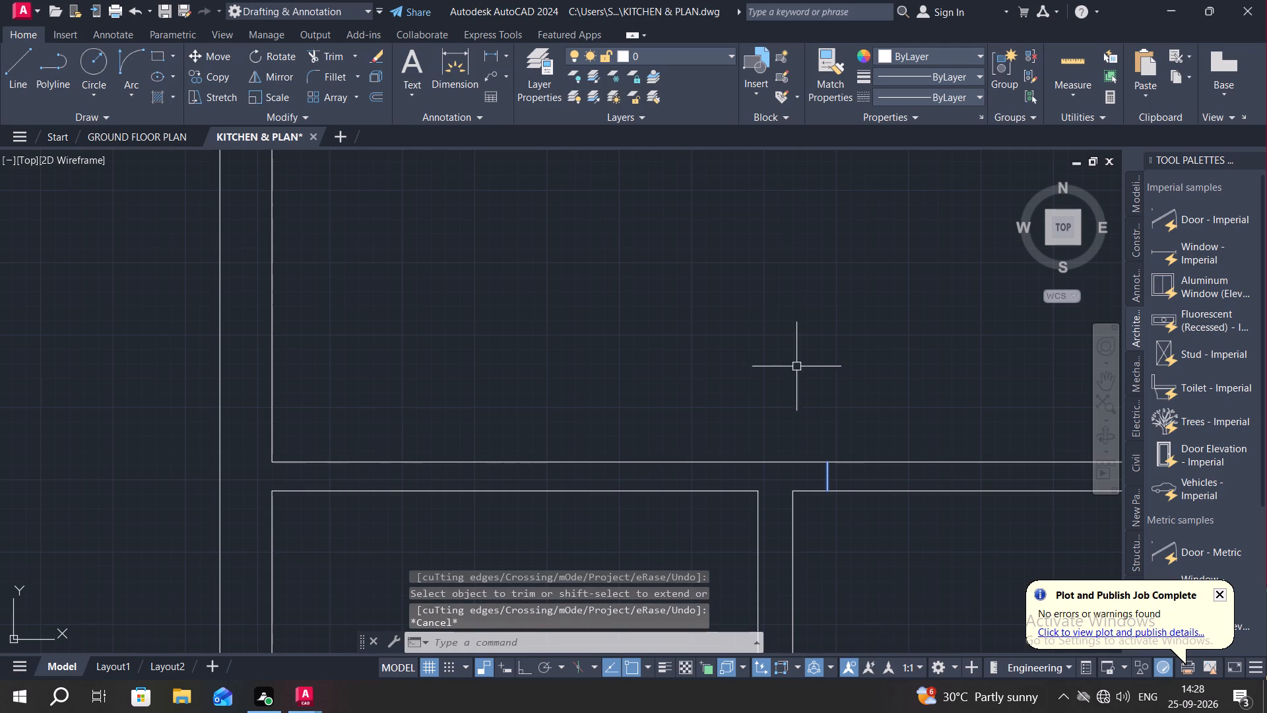
Trim both lines of the larger room's lower wall between the short end piece and the central long wall.
middle_click_drag(777, 346, 760, 283)
scroll(760, 282, "down", 2)
scroll(850, 294, "down", 2)
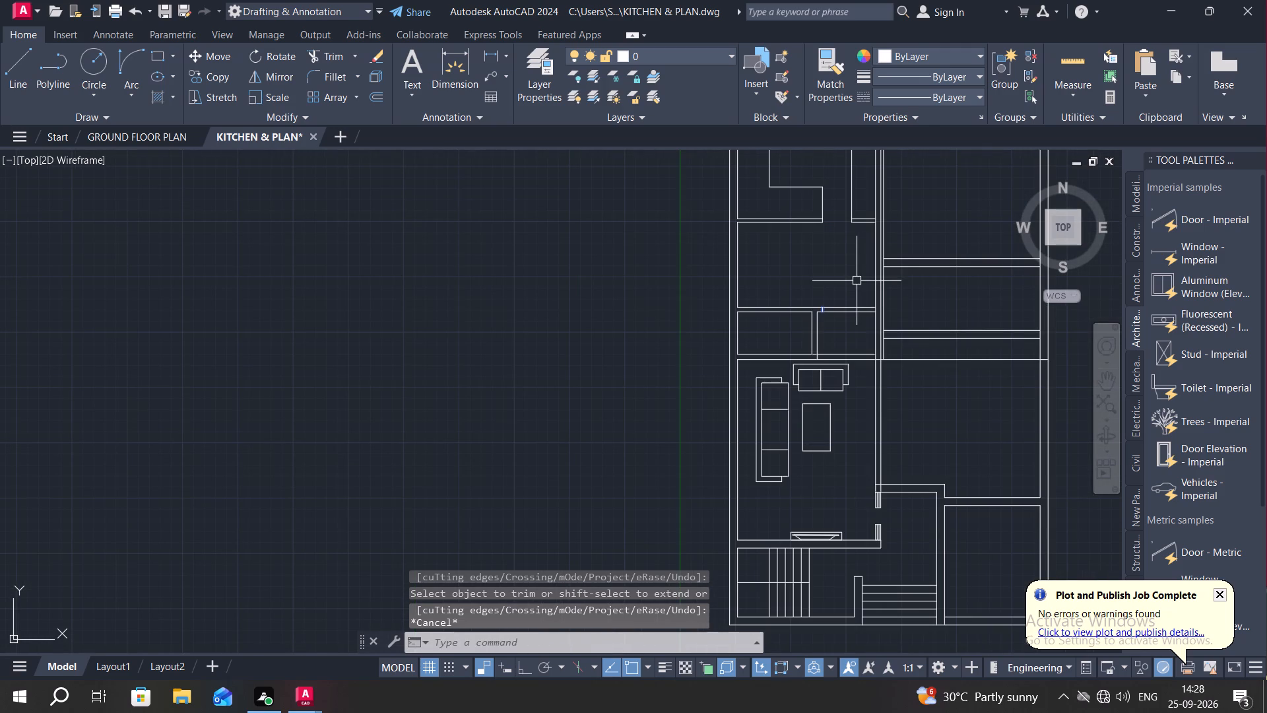
type("TR")
key("space")
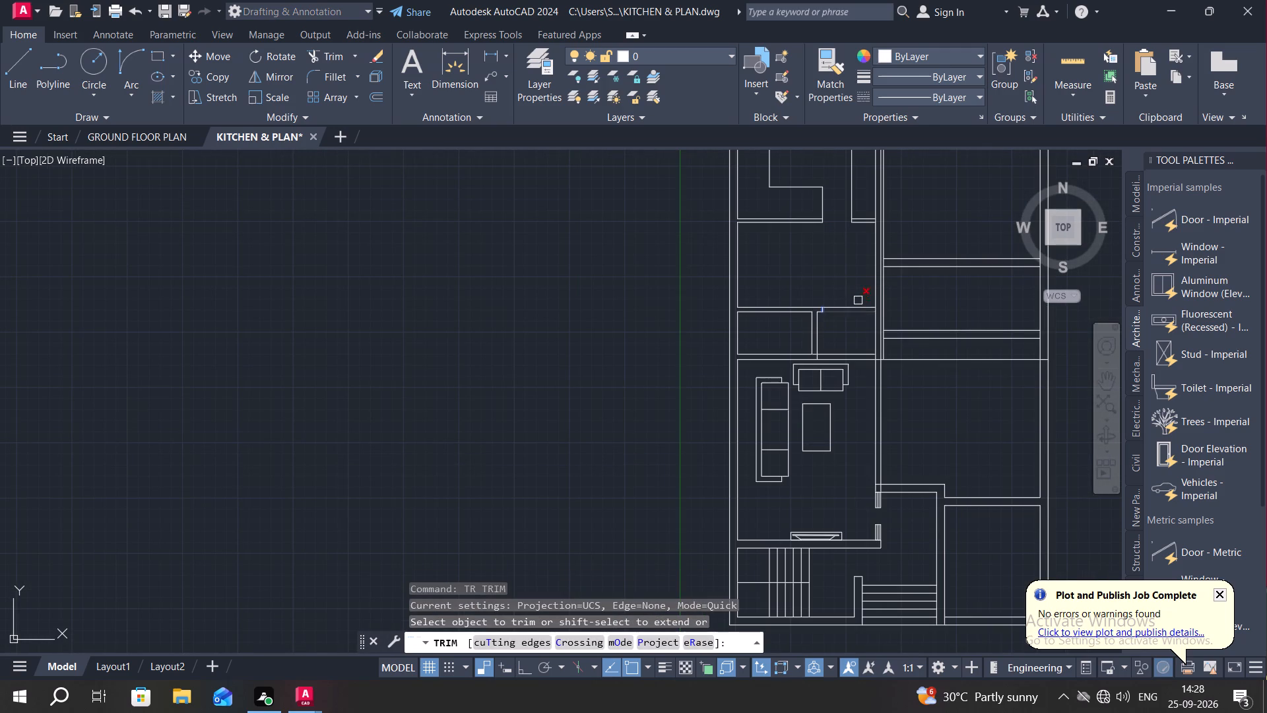
left_click_drag(844, 293, 844, 327)
key("Escape")
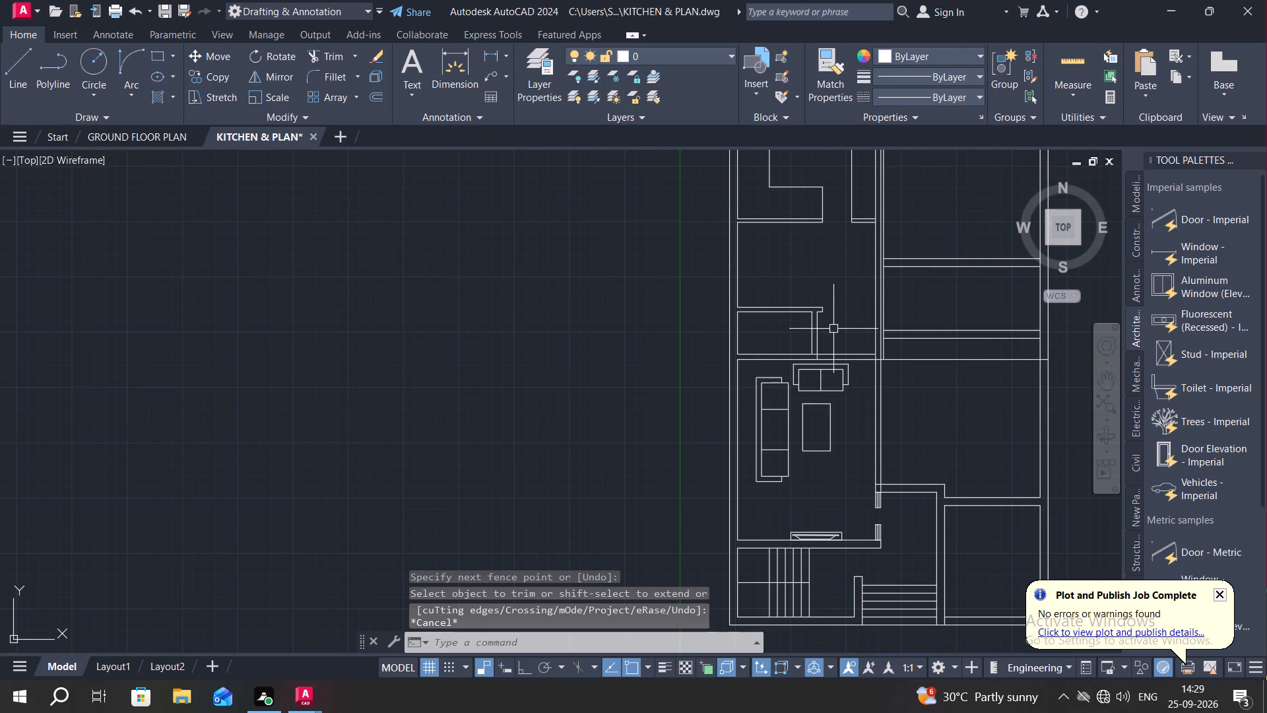
Draw two short horizontal lines across the narrow room's vertical partition, one near its top and one near its bottom, as door jambs.
scroll(828, 349, "up", 1)
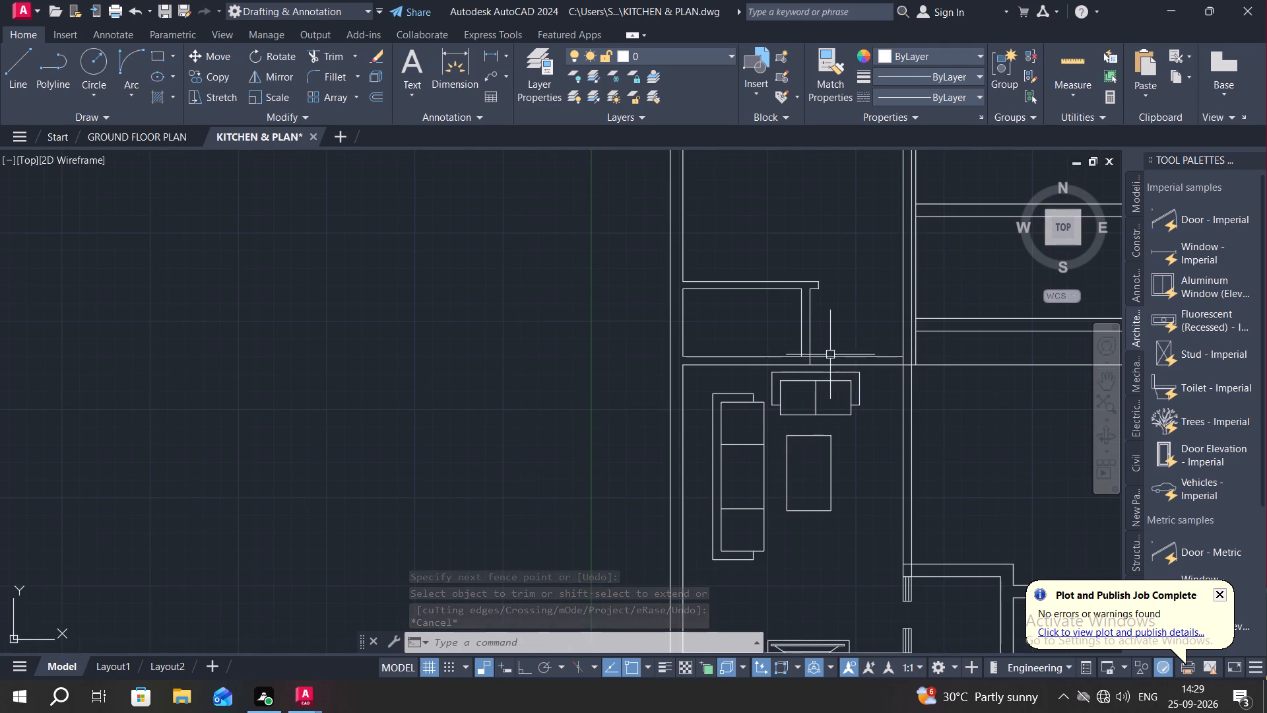
key("l")
key("space")
scroll(822, 321, "up", 1)
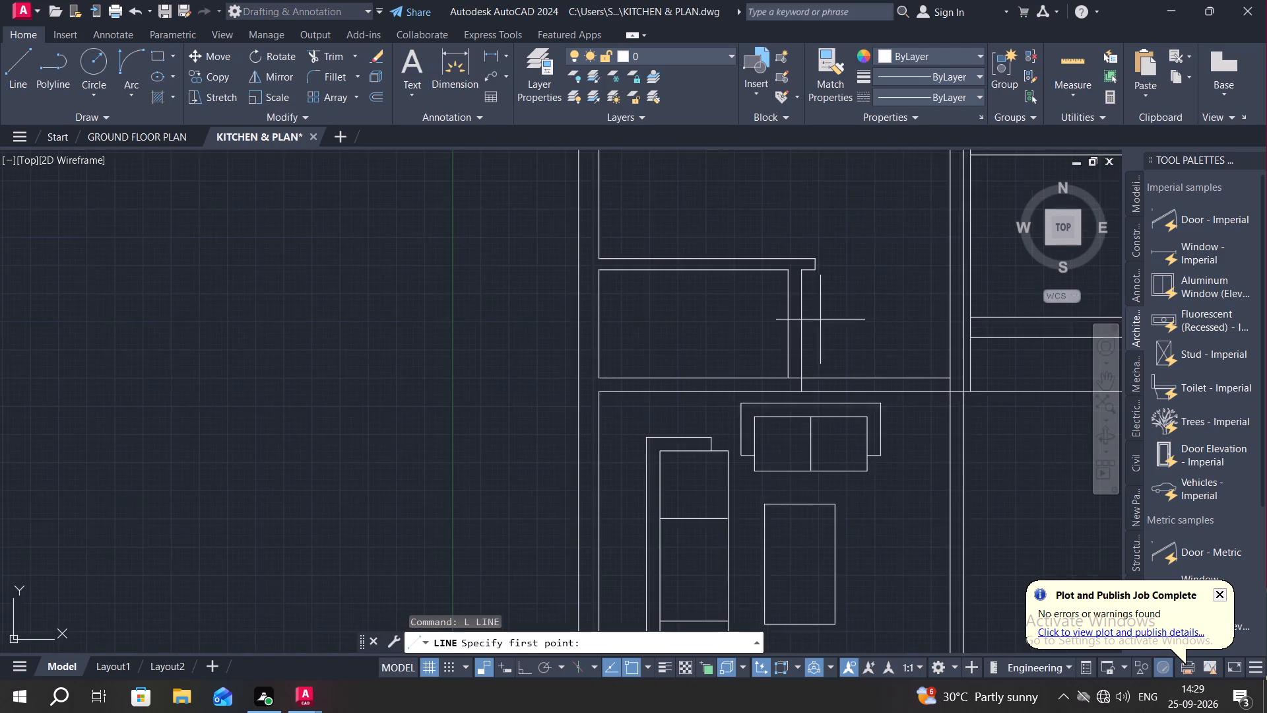
scroll(820, 320, "up", 1)
left_click(768, 271)
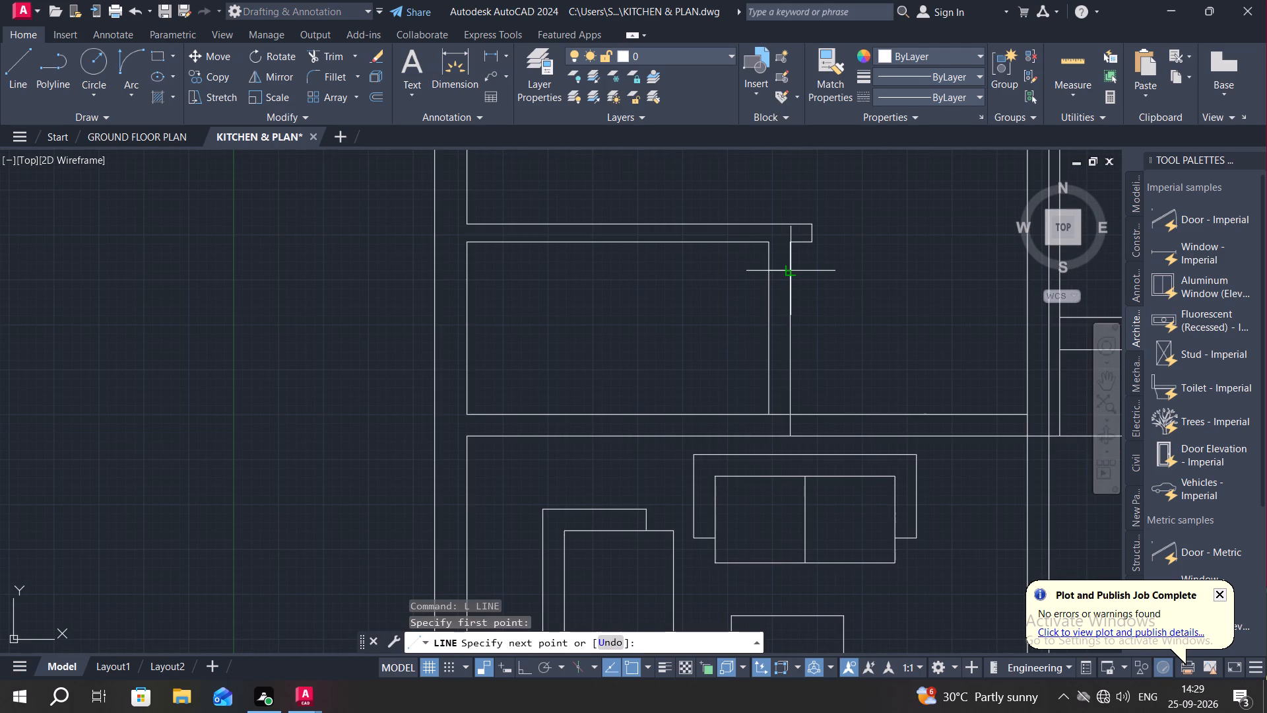
left_click(789, 272)
key("Escape")
key("space")
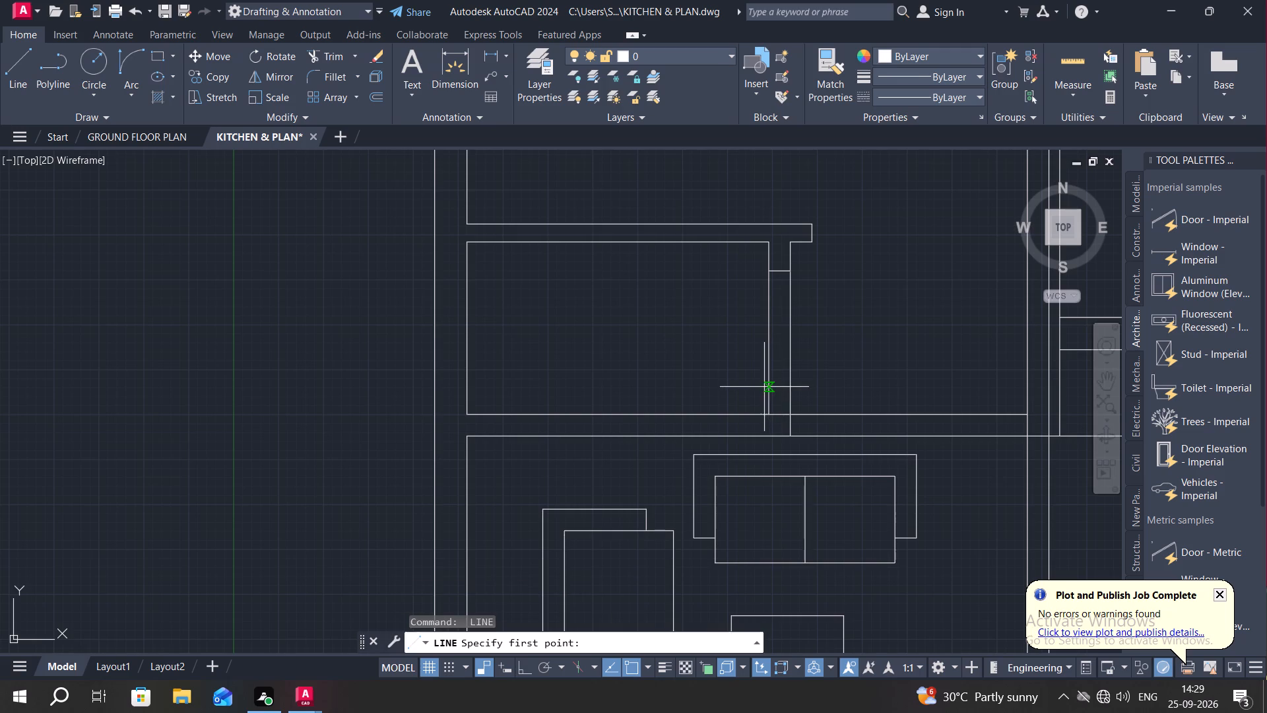
left_click(767, 374)
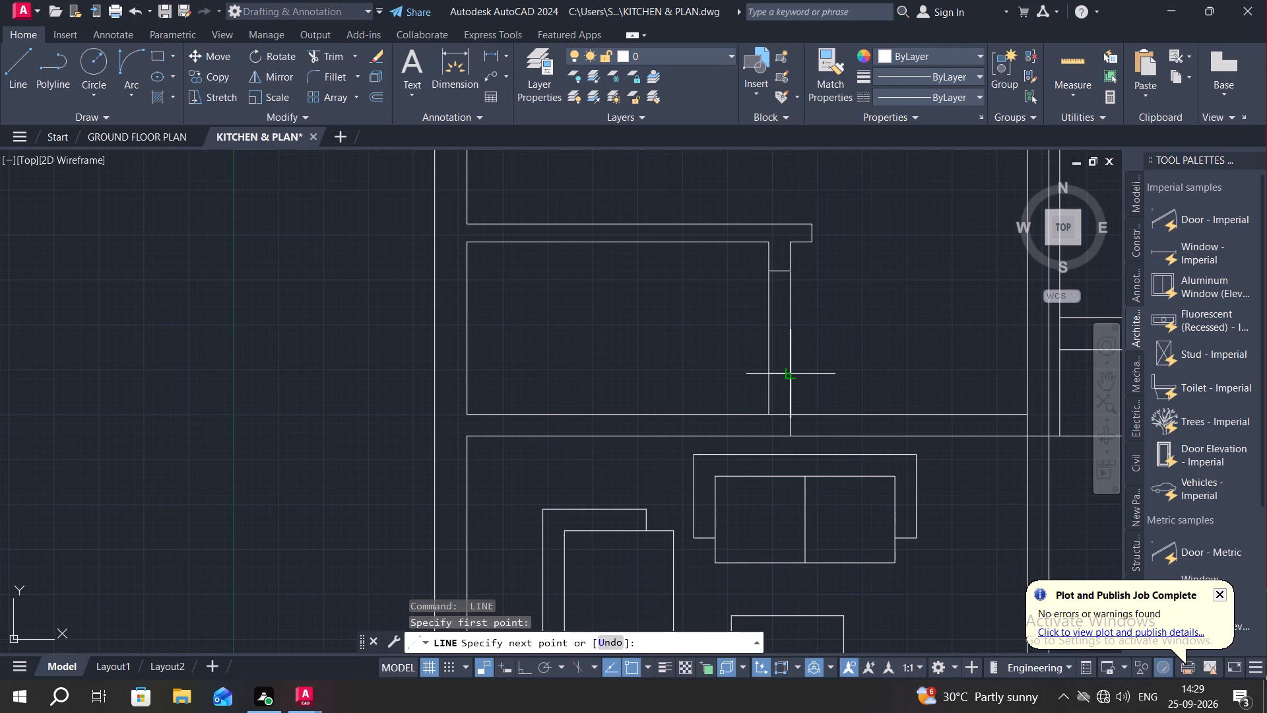
left_click(791, 372)
key("Escape")
Trim the narrow room's bottom wall lines at the partition junction and from the partition across to the central long wall.
type("TR")
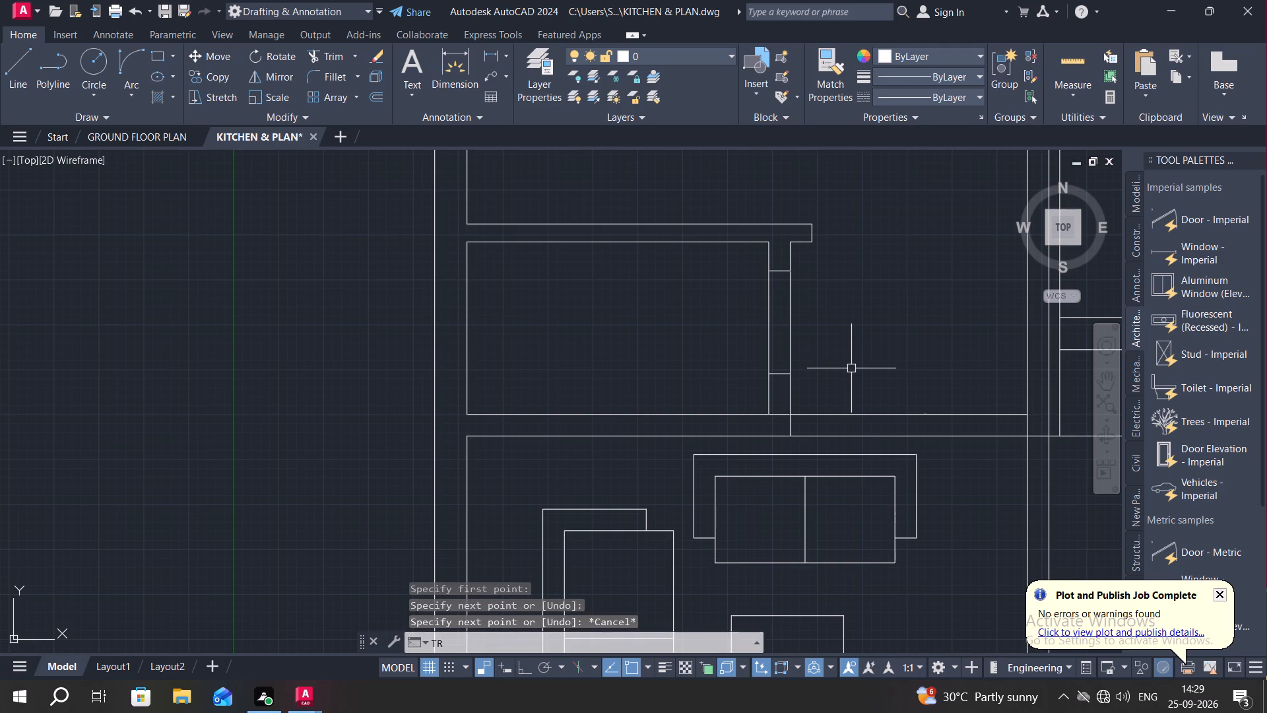
key("space")
scroll(790, 432, "up", 2)
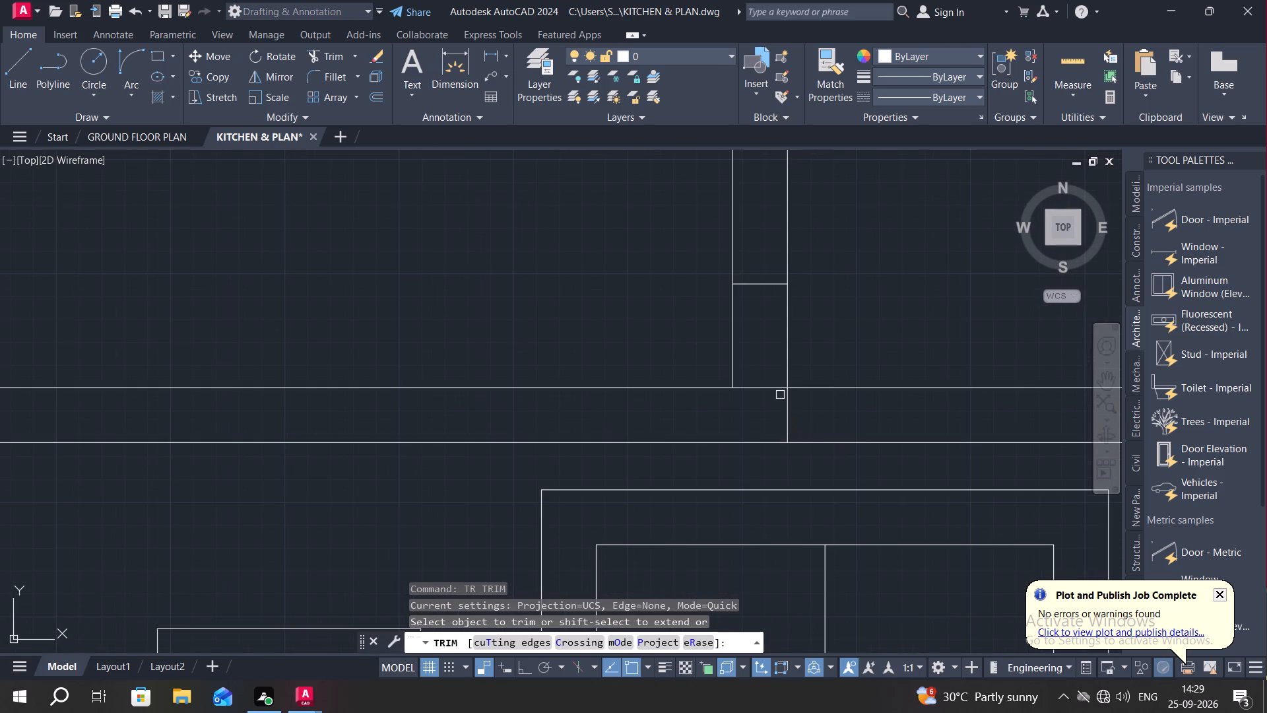
left_click(774, 386)
scroll(864, 369, "down", 2)
left_click_drag(882, 335, 981, 411)
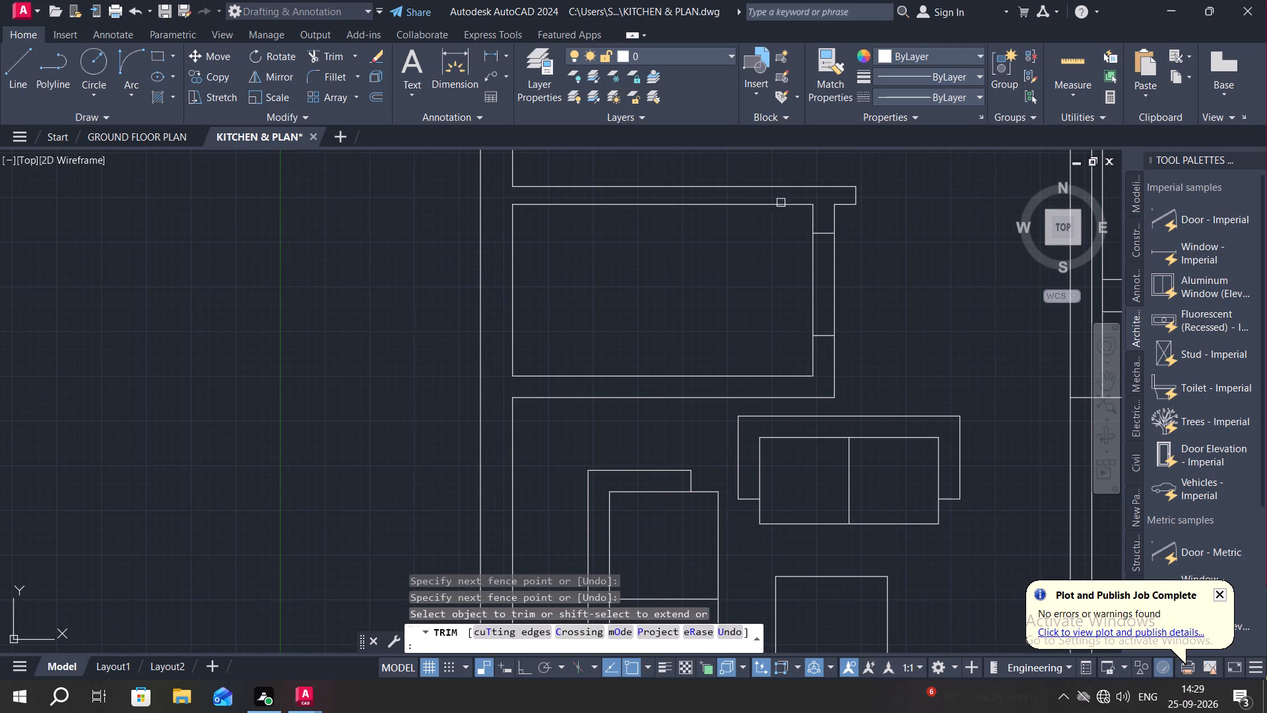
Trim both partition faces between the two jamb lines to open the narrow room's doorway.
left_click_drag(793, 283, 869, 304)
Measure the large room across the central wall from the living area with Quick measure.
scroll(872, 293, "down", 2)
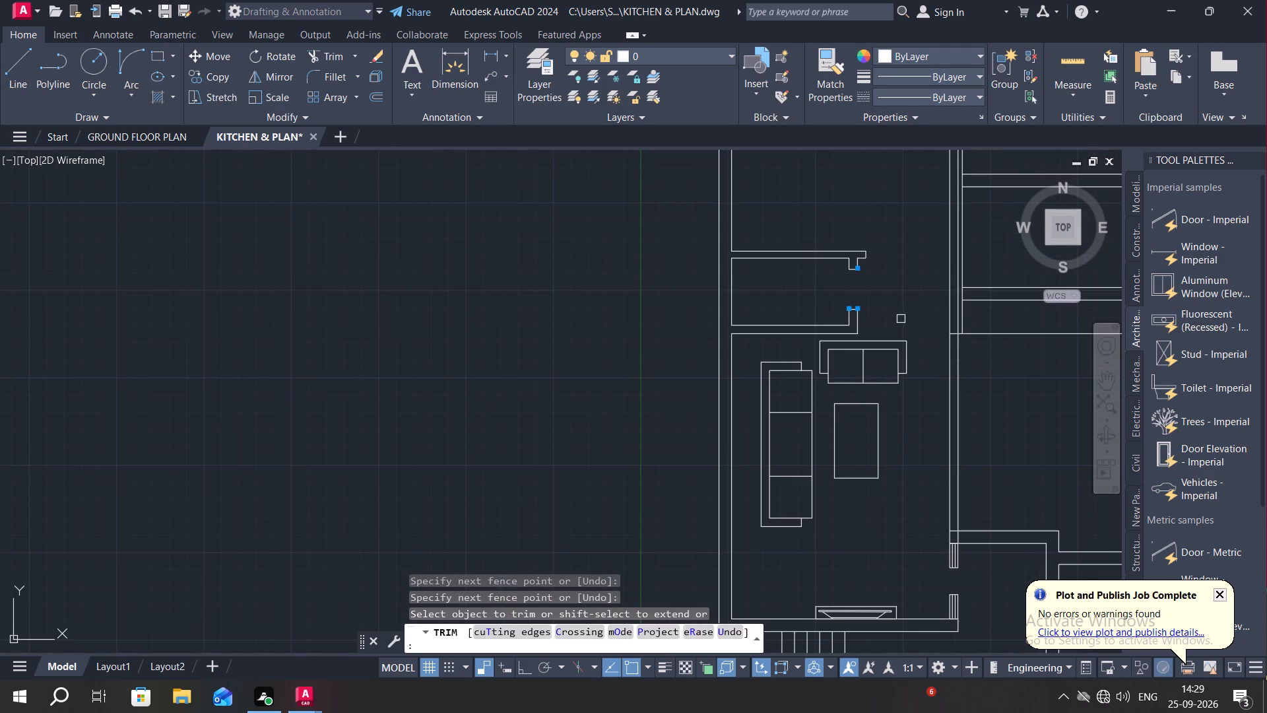
middle_click_drag(917, 327, 860, 314)
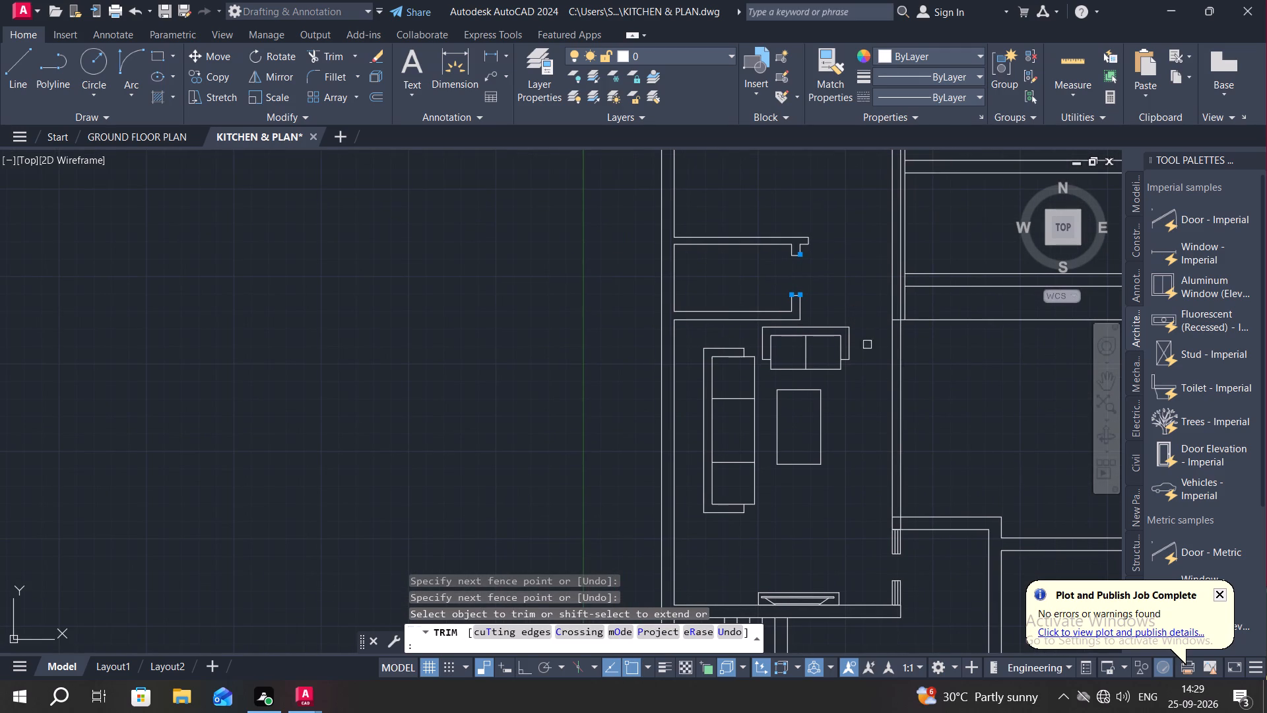
middle_click_drag(937, 371, 784, 415)
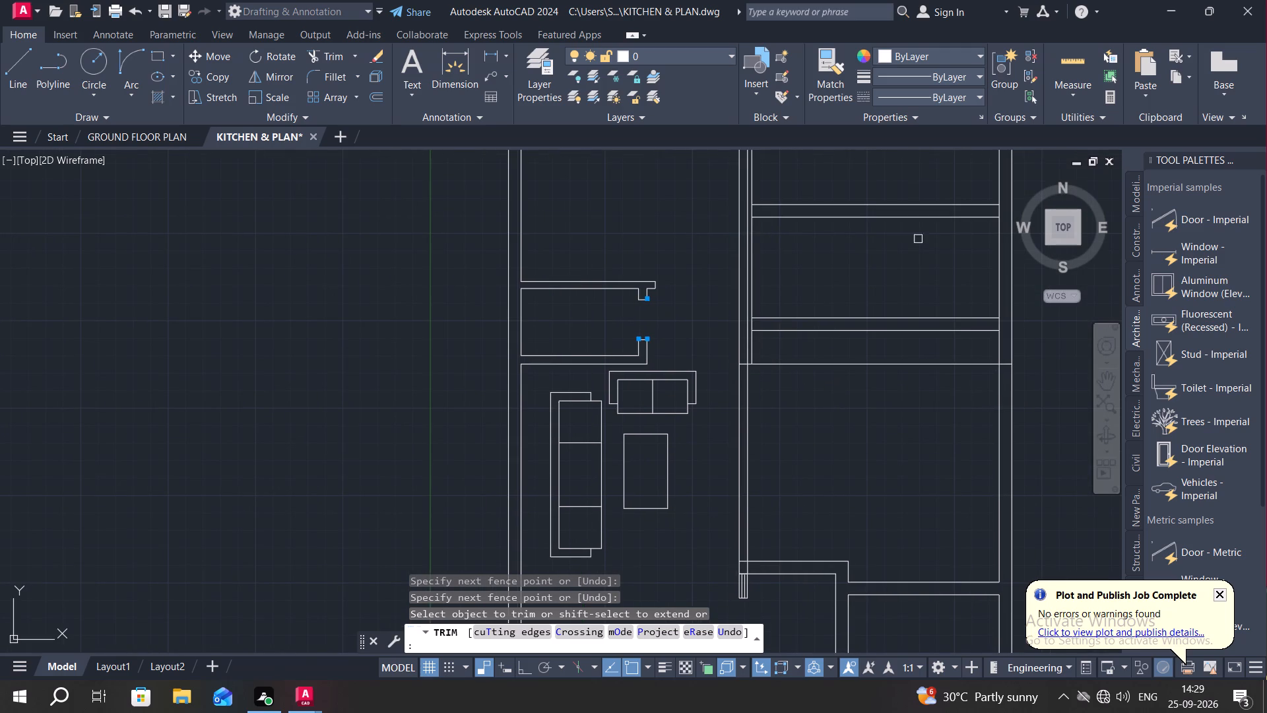
left_click(1080, 57)
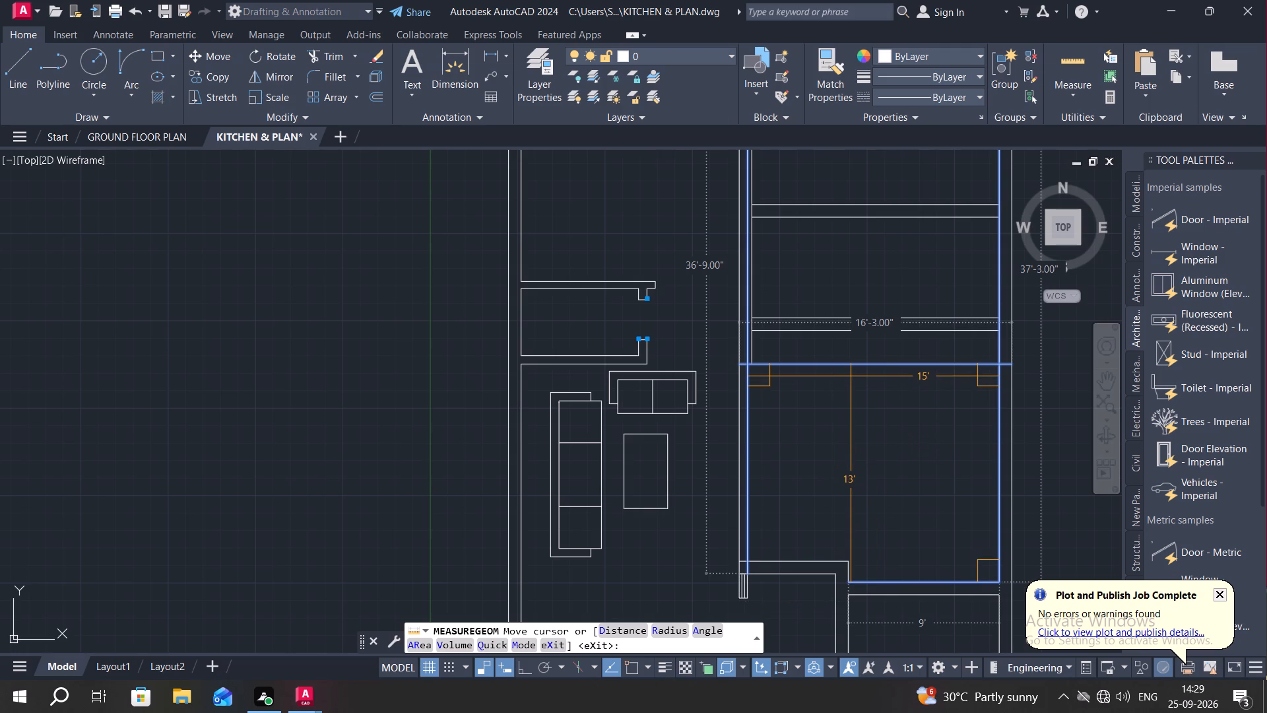
key("Escape")
Trim the horizontal line crossing the top of that large room between its side walls.
type("TR")
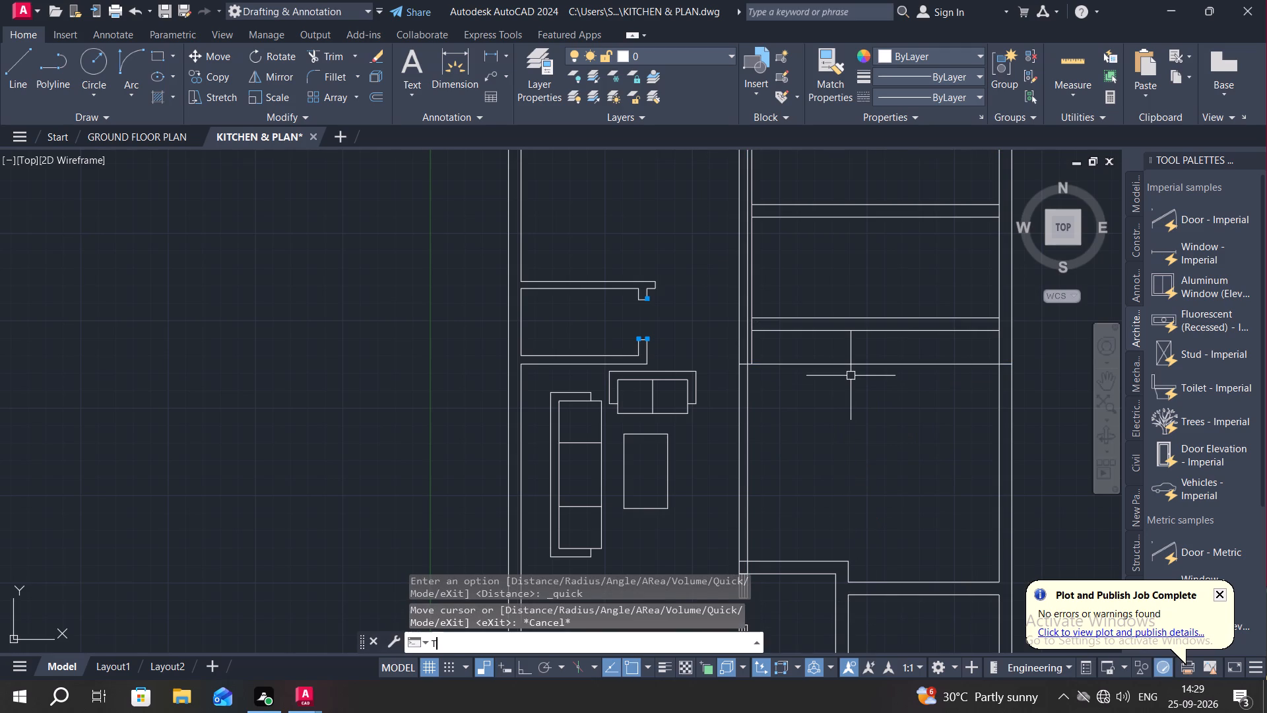
key("space")
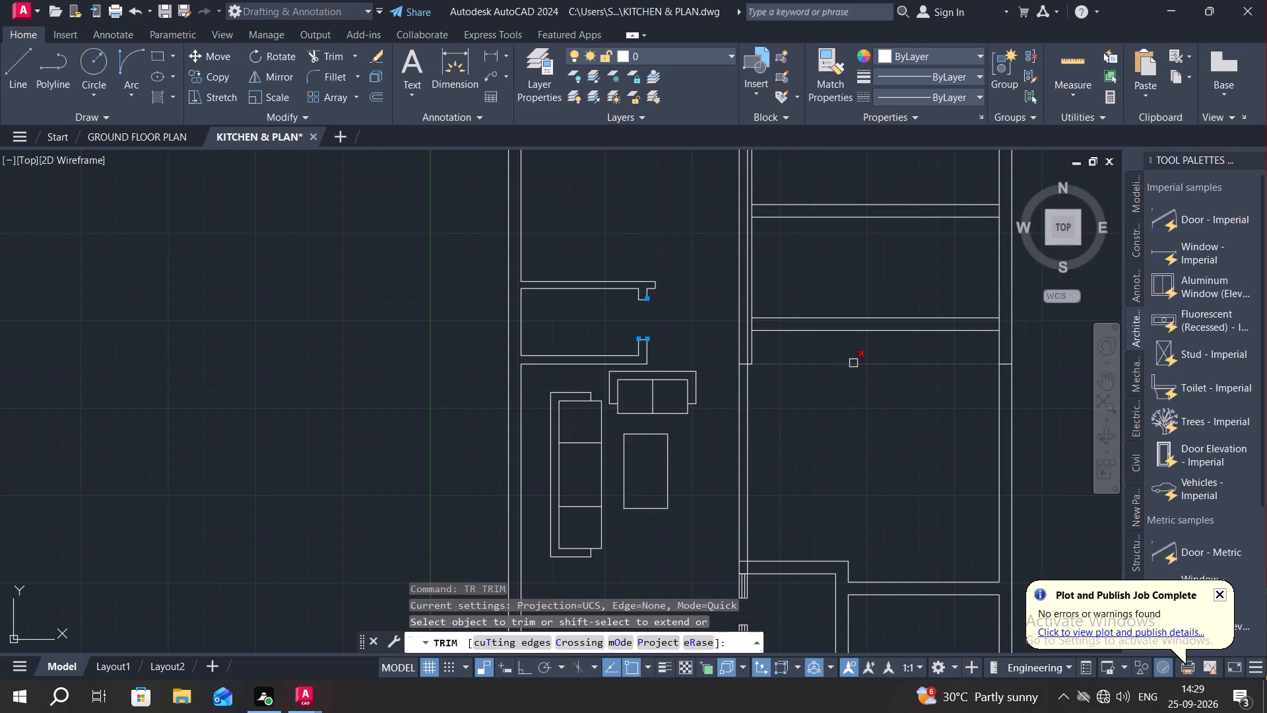
left_click(853, 363)
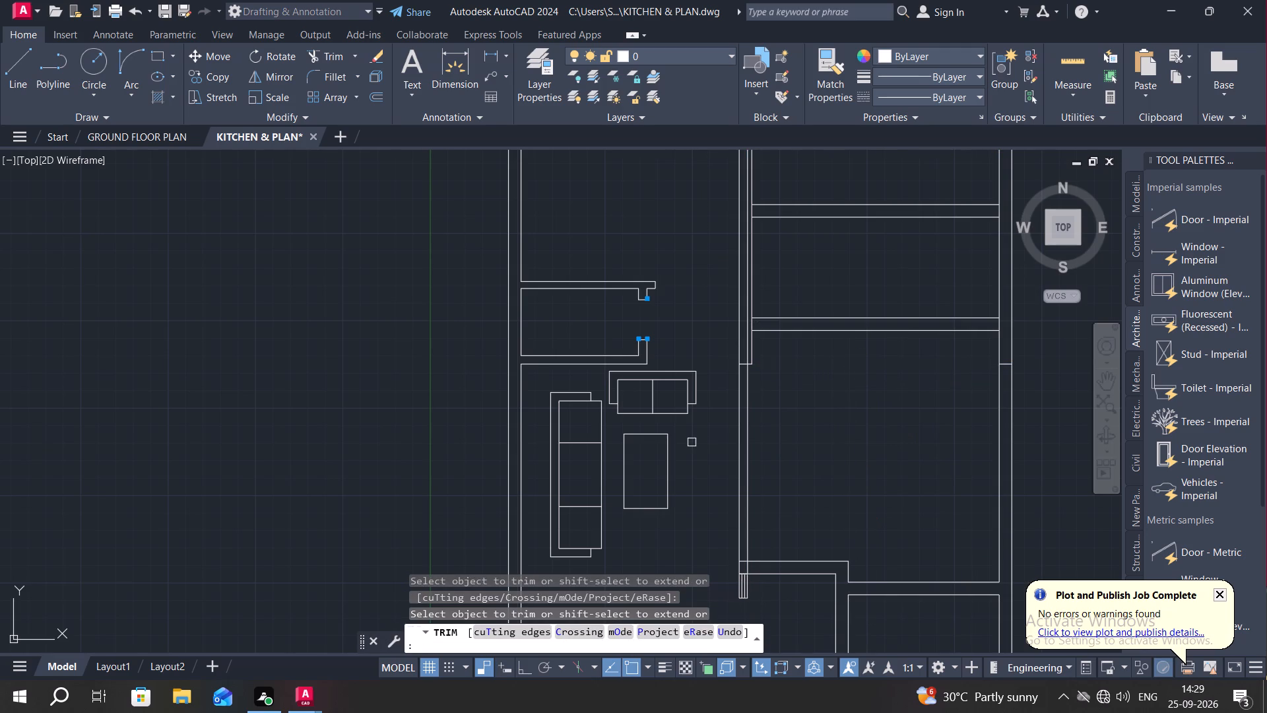
middle_click_drag(707, 441, 725, 342)
key("Escape")
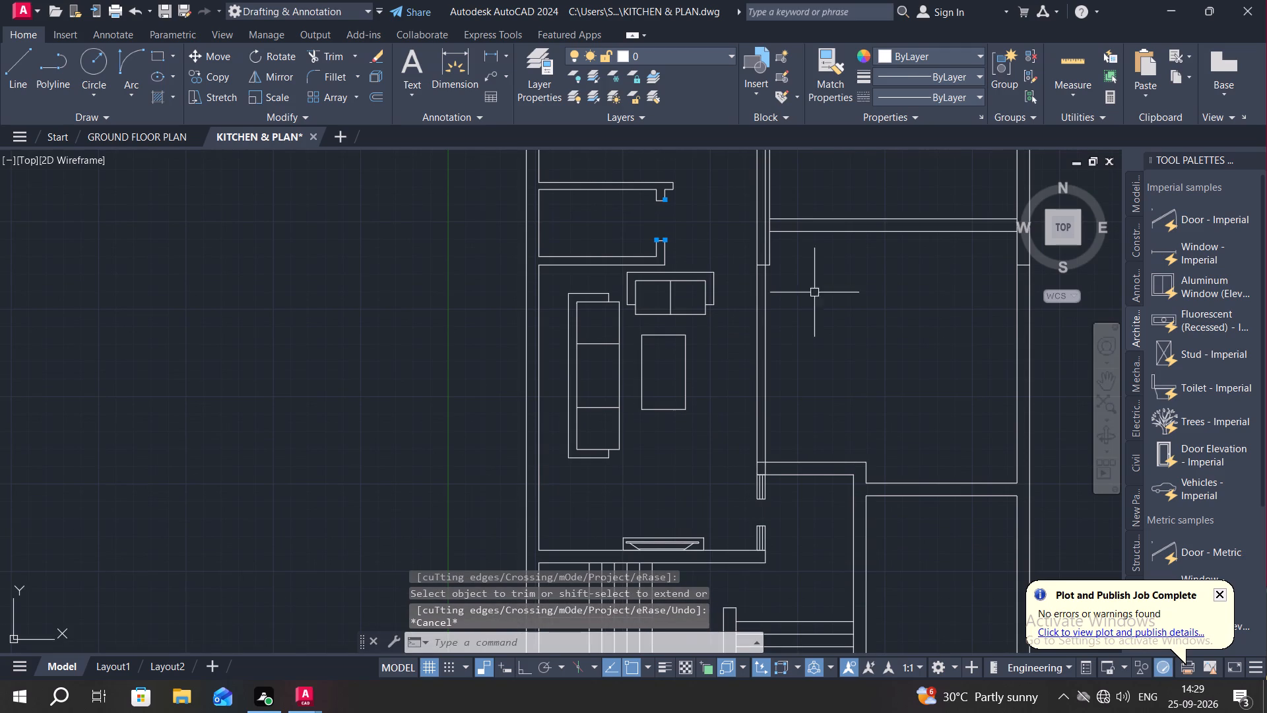
Measure the same room's dimensions again up to the double-line wall above it.
left_click(1074, 56)
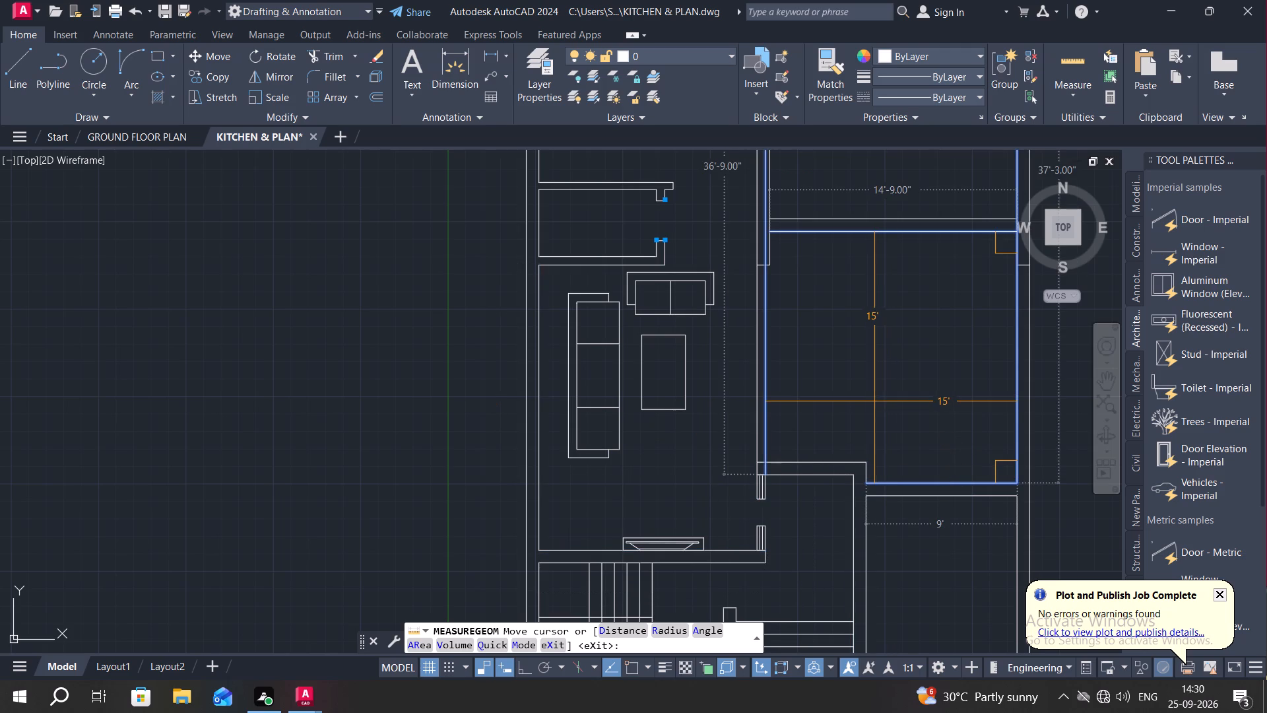
Trim both faces of the central wall between the living area and the large room to open the two spaces together.
key("Escape")
key("r")
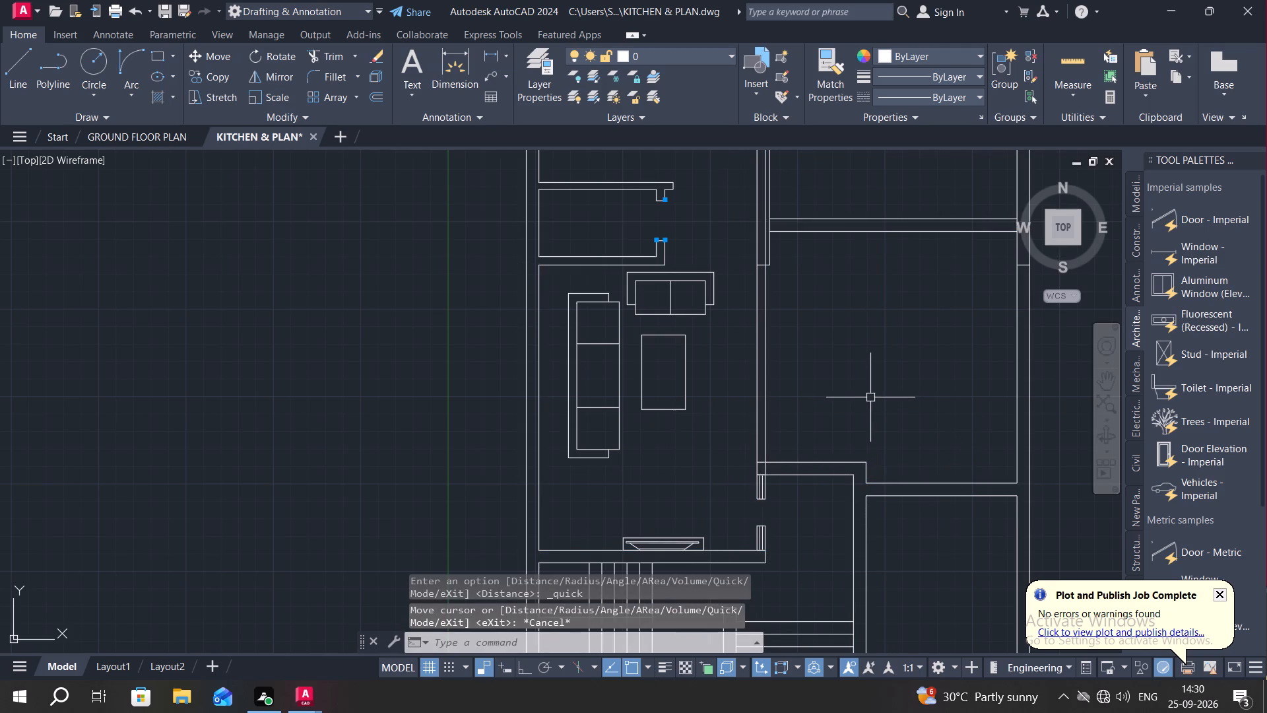
key("Escape")
type("TR")
key("space")
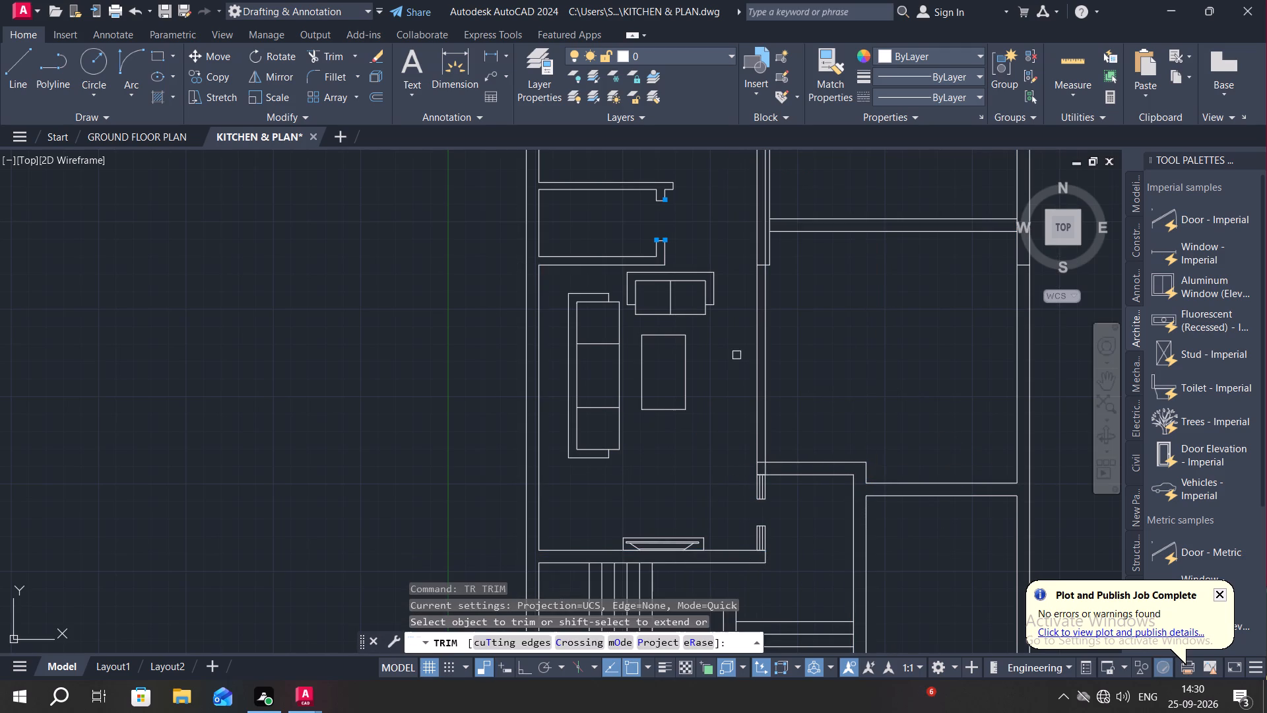
left_click_drag(739, 366, 765, 375)
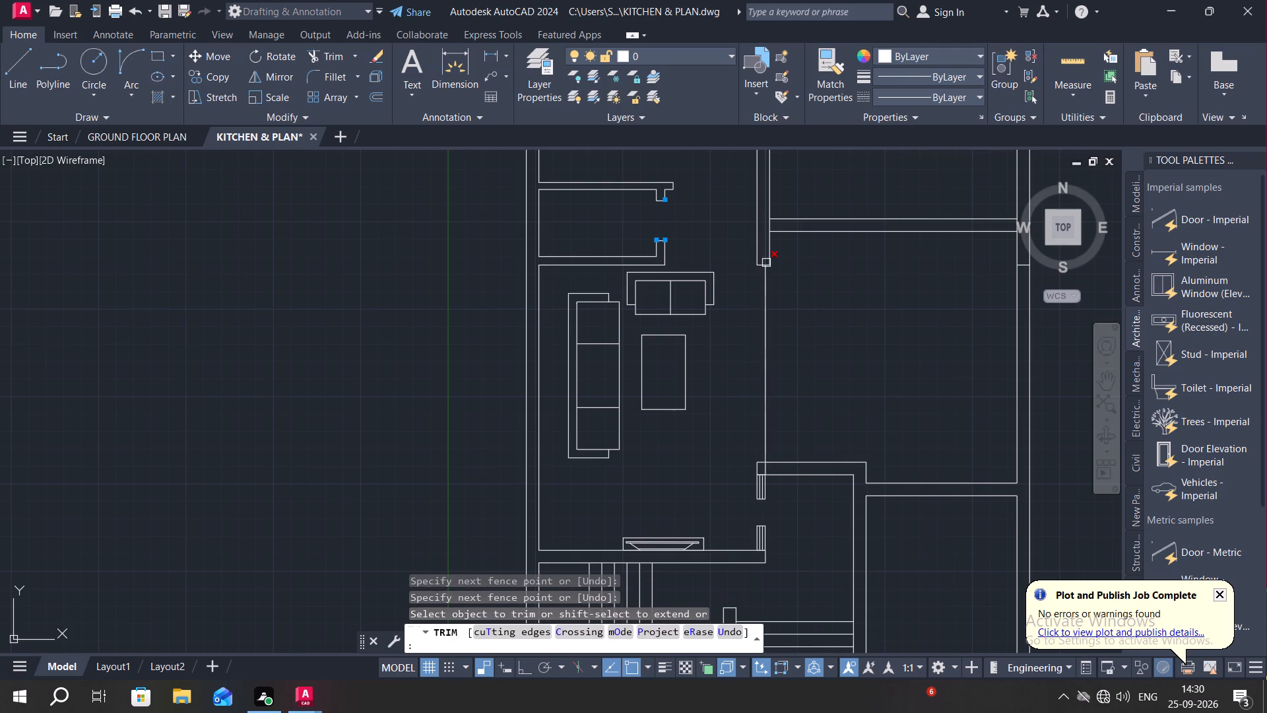
left_click(766, 263)
left_click(775, 252)
left_click(758, 289)
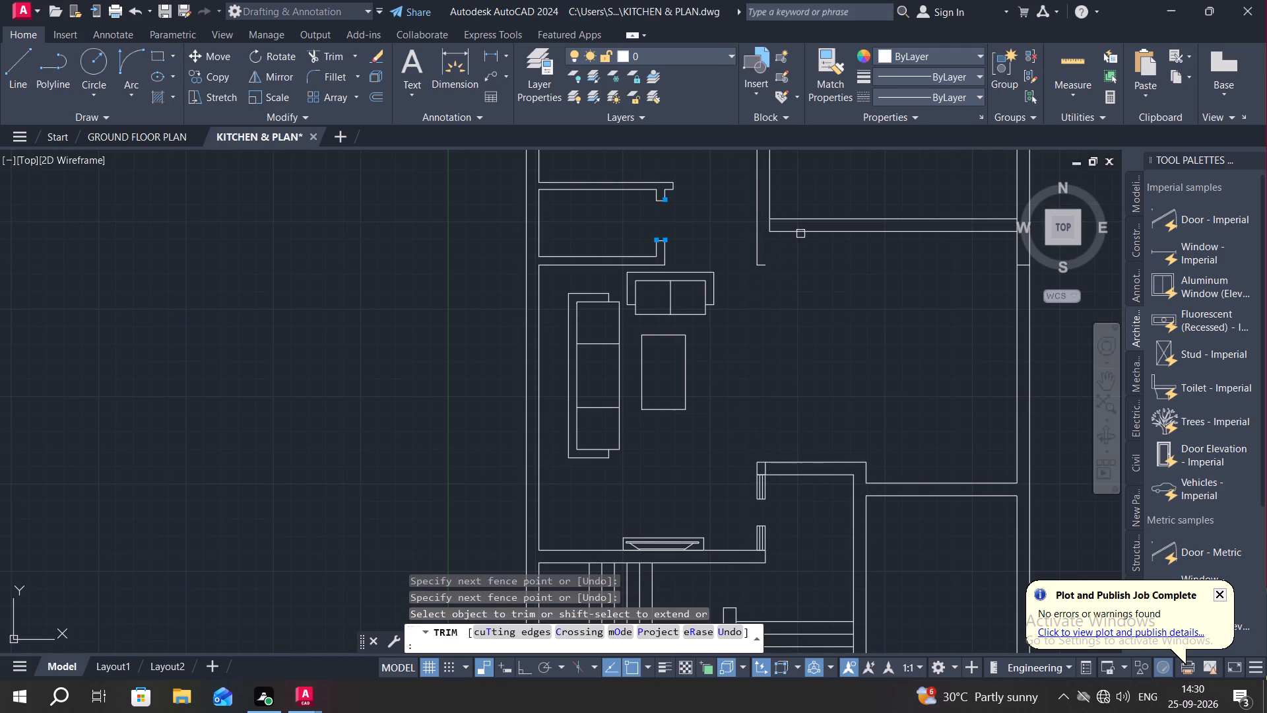
key("Escape")
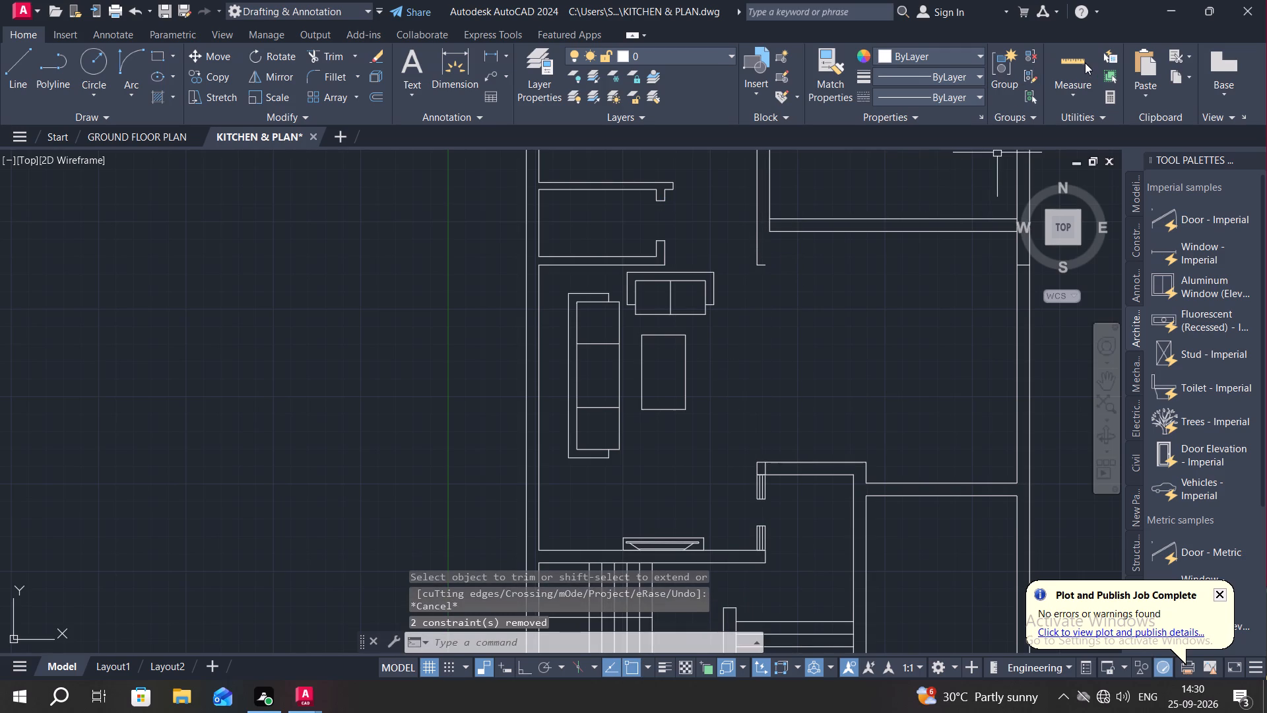
Measure the opened area beside the living-room furniture with Quick measure.
left_click(1085, 62)
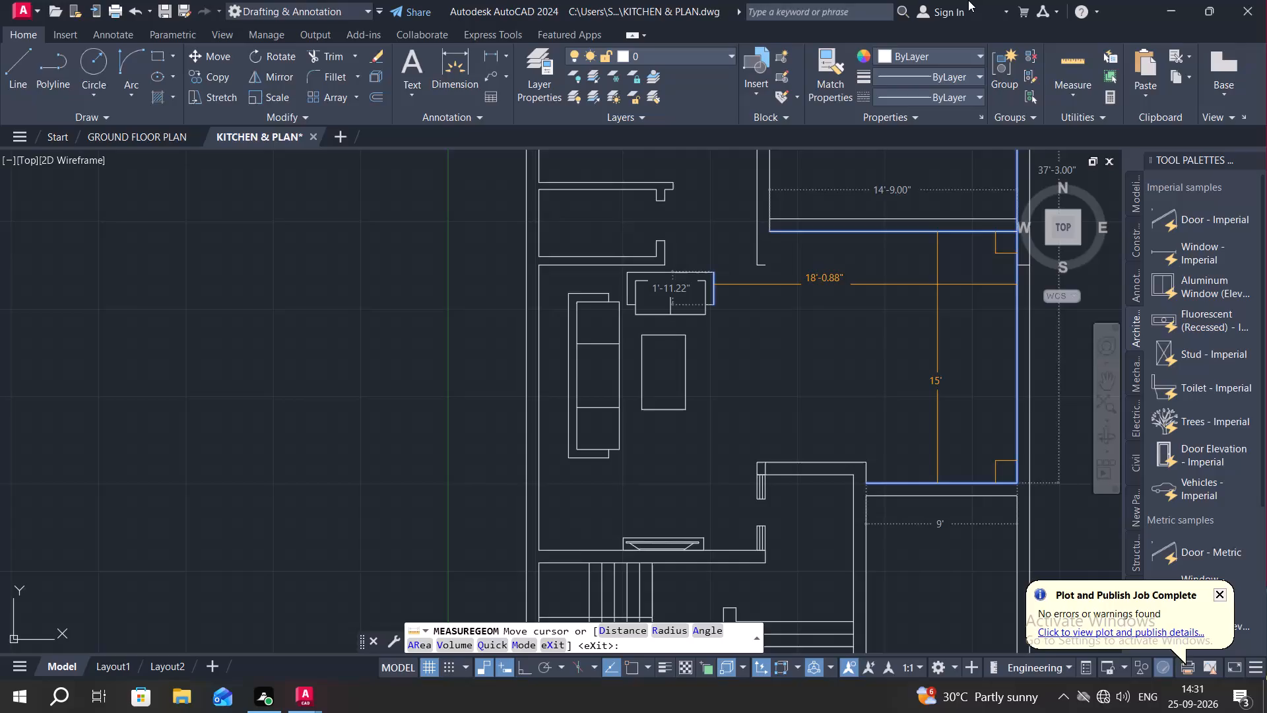
middle_click_drag(853, 201, 832, 432)
key("Escape")
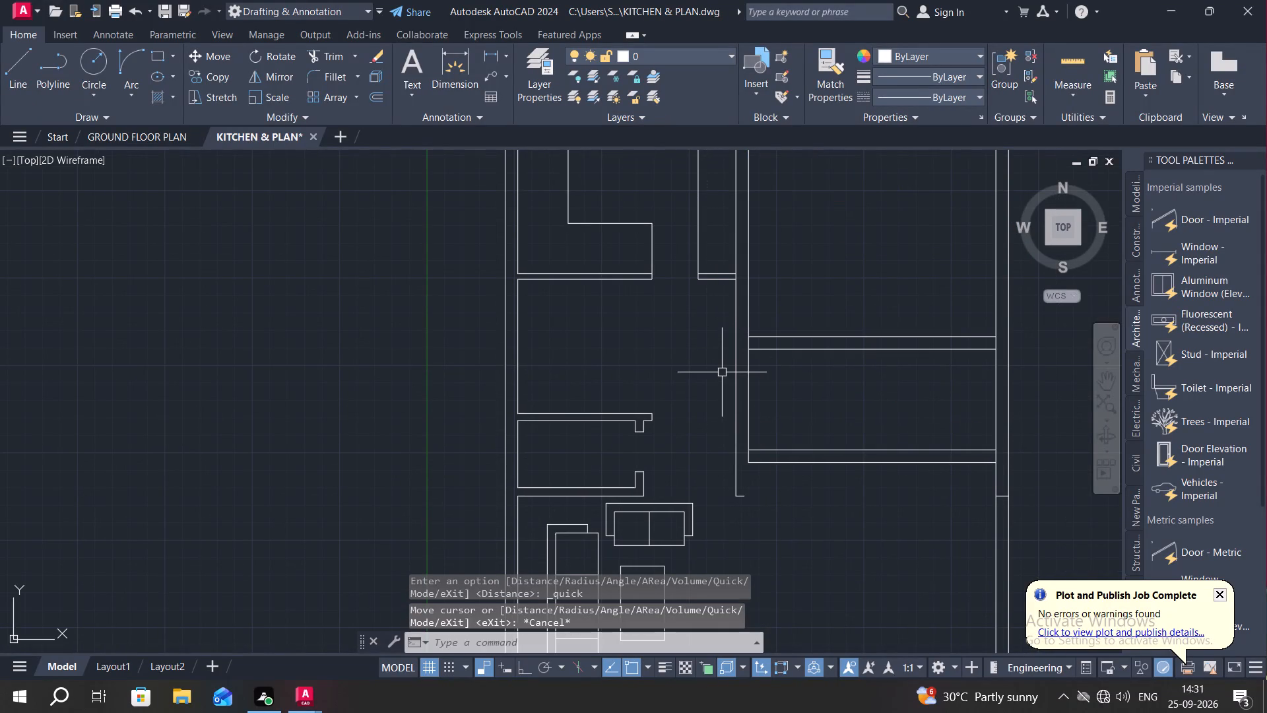
Trim away the lower face line of the kitchen's bottom partition on both sides of its door opening.
type("TR")
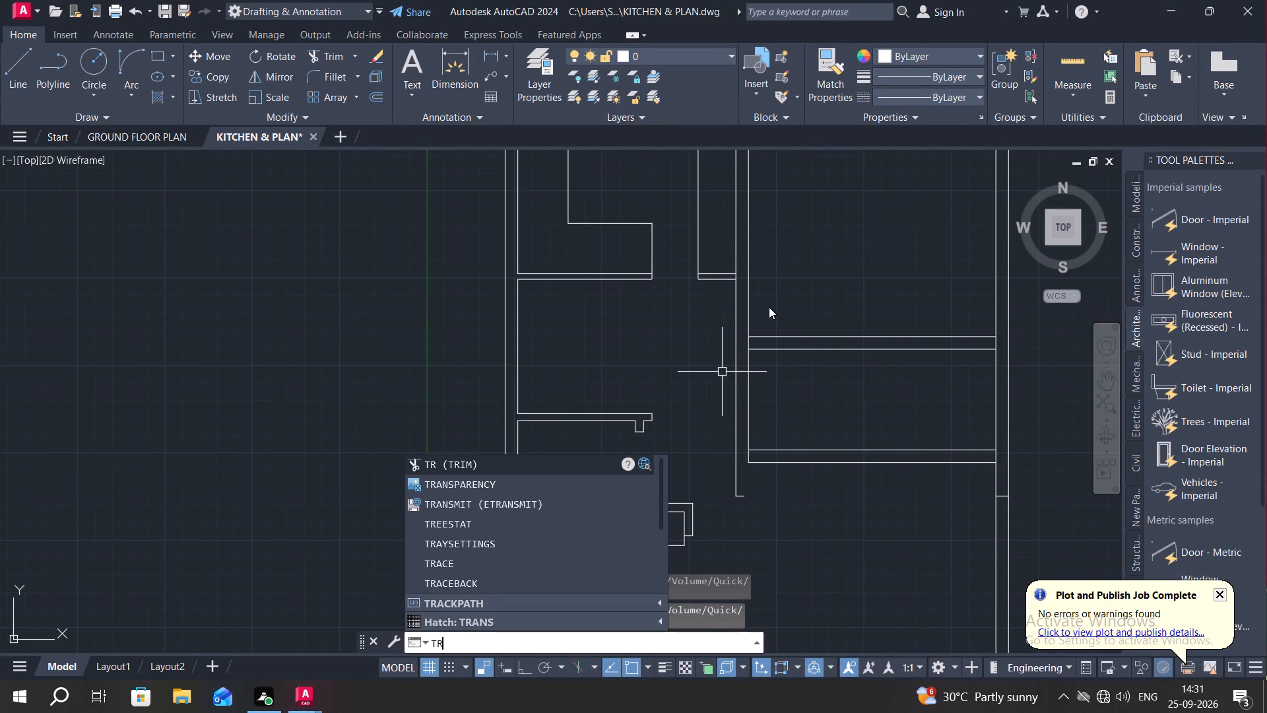
key("Escape")
scroll(796, 244, "up", 1)
middle_click_drag(795, 243, 681, 309)
type("TR")
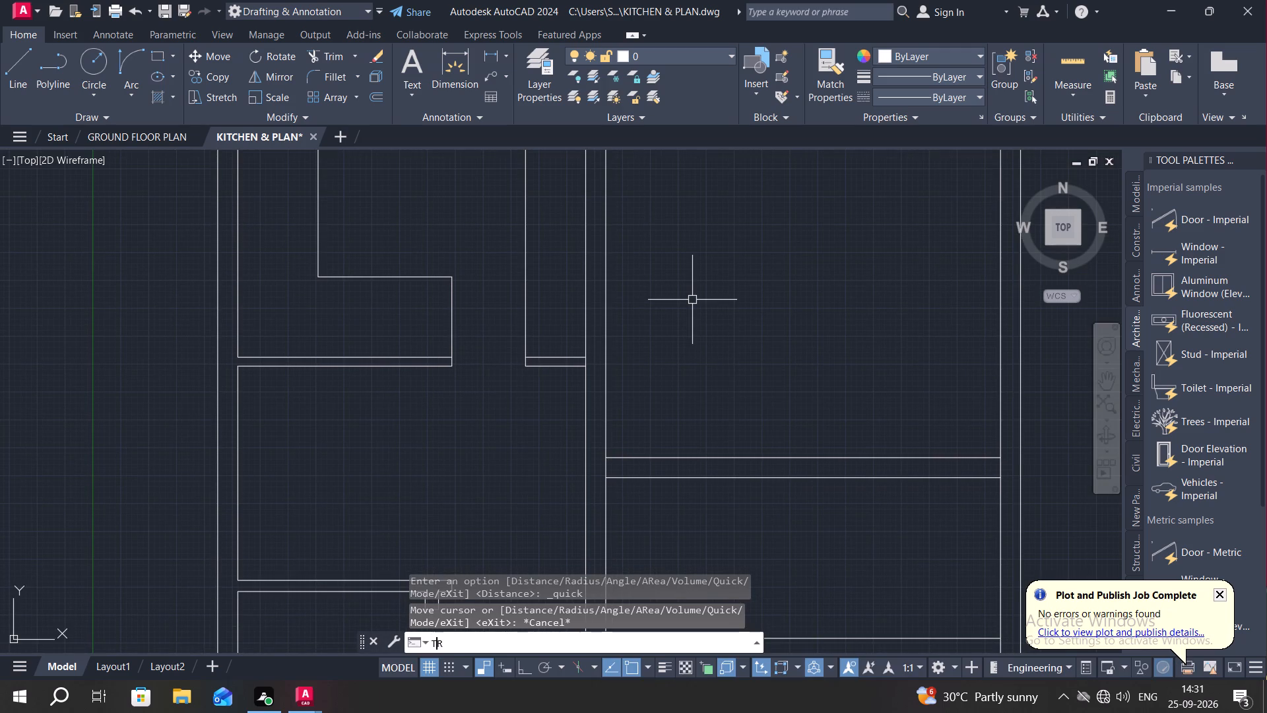
key("space")
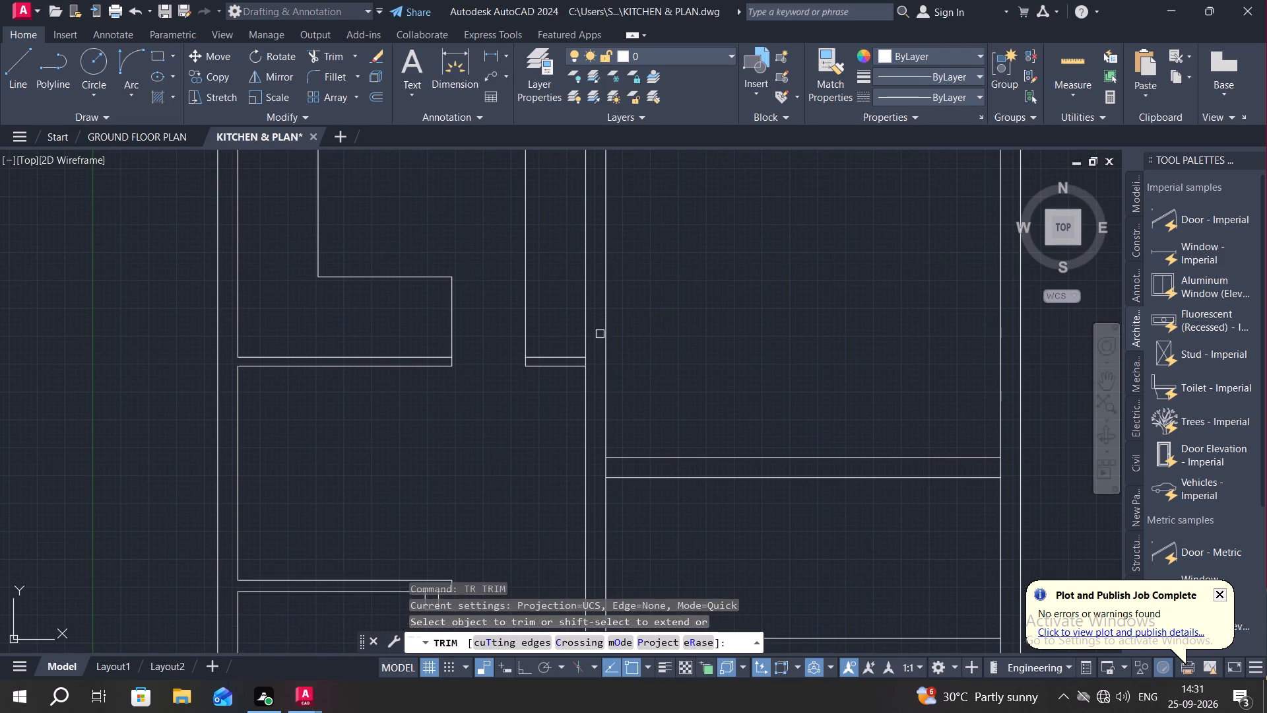
left_click(302, 369)
left_click(552, 366)
key("Escape")
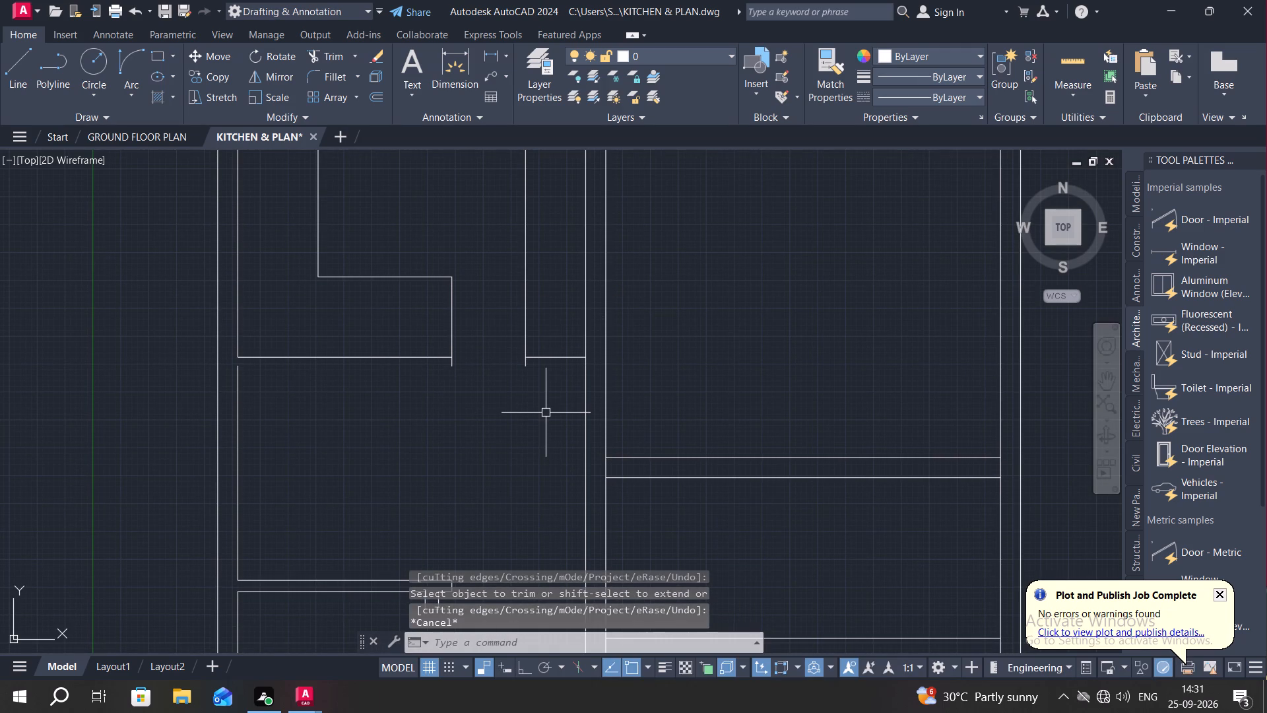
Offset the remaining kitchen partition lines on both sides of the door opening 8" downward.
type("O")
key("space")
key("8")
key("shift+quotedbl")
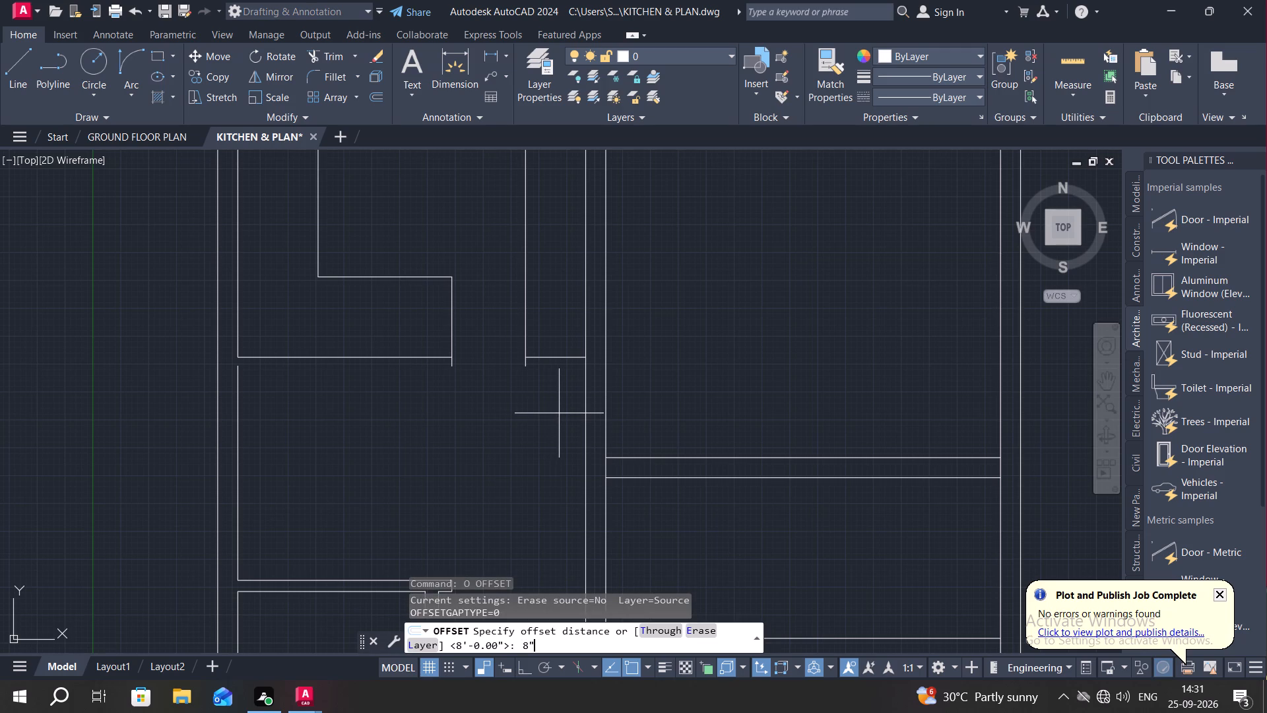
key("space")
left_click(430, 358)
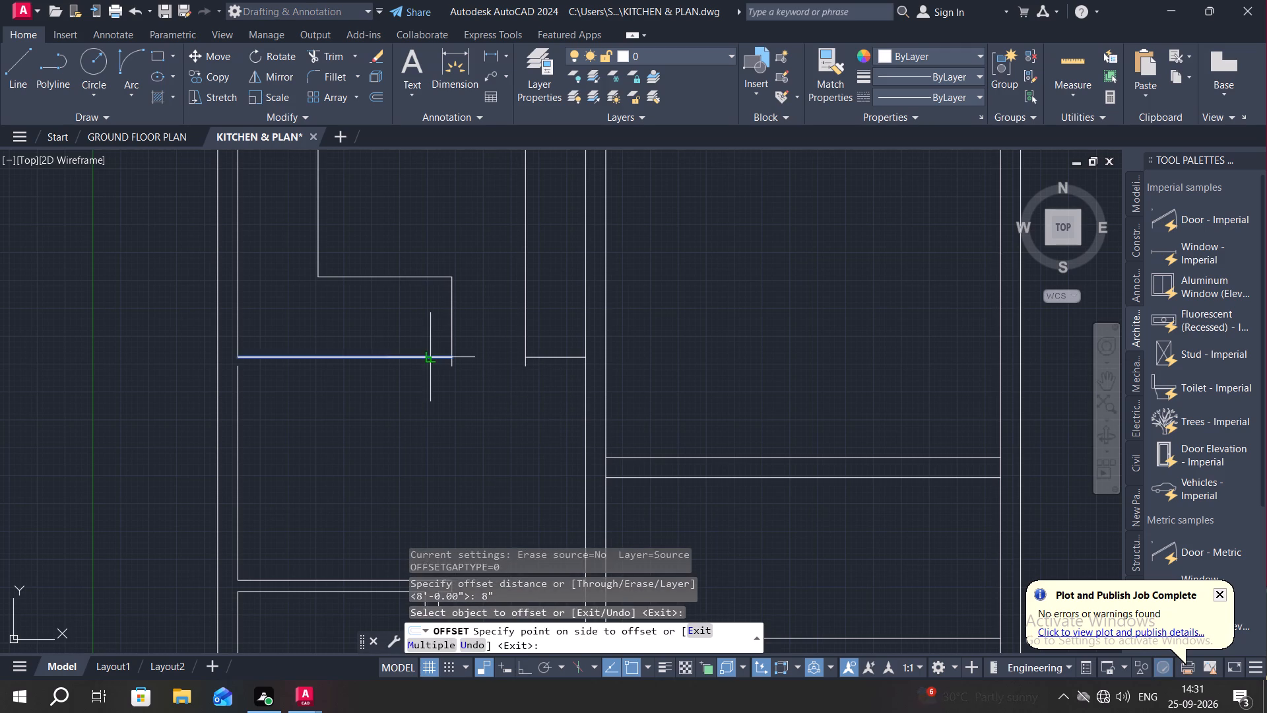
left_click(436, 374)
left_click(543, 358)
left_click(543, 380)
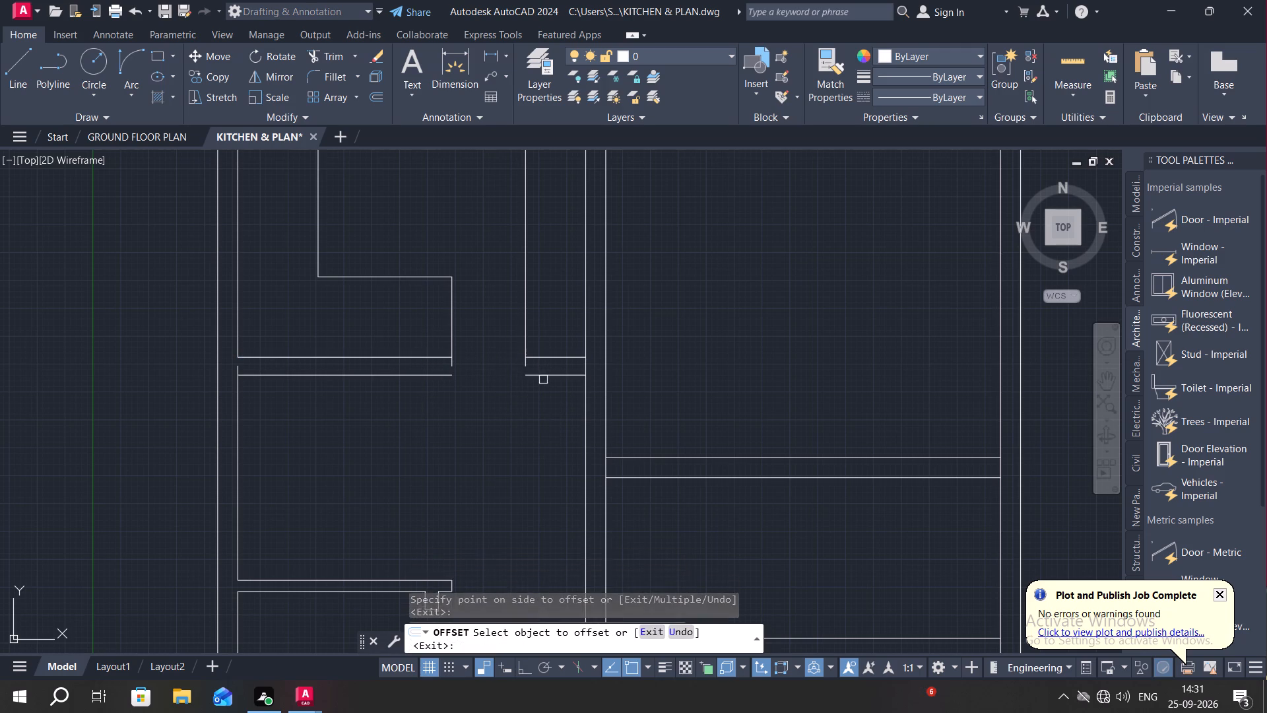
key("Escape")
Extend the vertical end lines on both sides of the kitchen door opening down to the new partition face.
type("EX")
key("space")
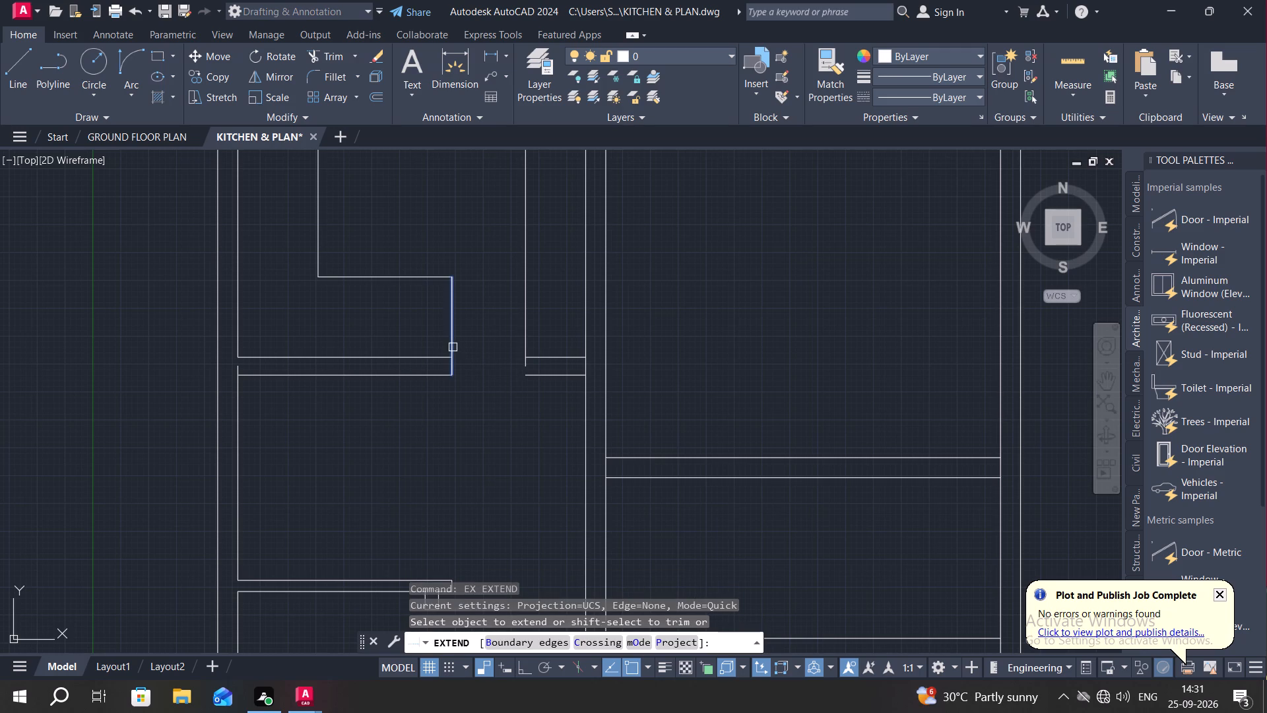
left_click(451, 347)
left_click(525, 355)
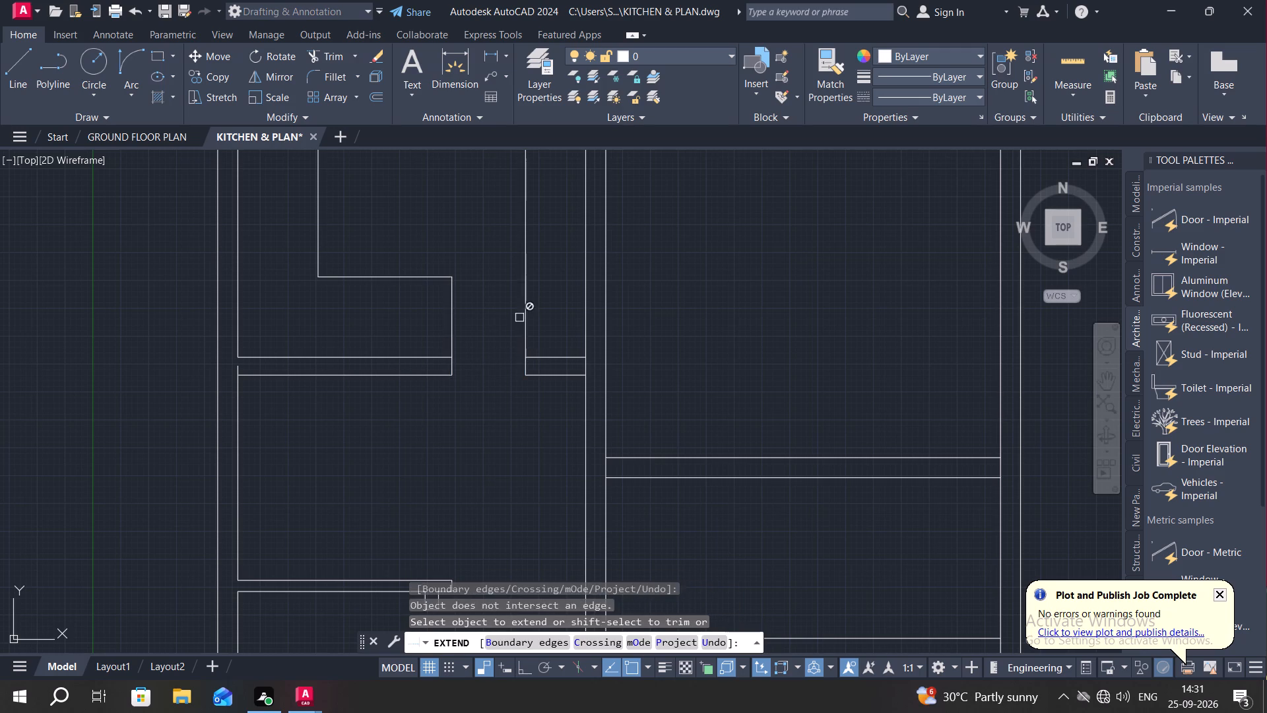
key("Escape")
Erase the stray horizontal line crossing the upper kitchen and the neighbouring room.
scroll(524, 298, "down", 2)
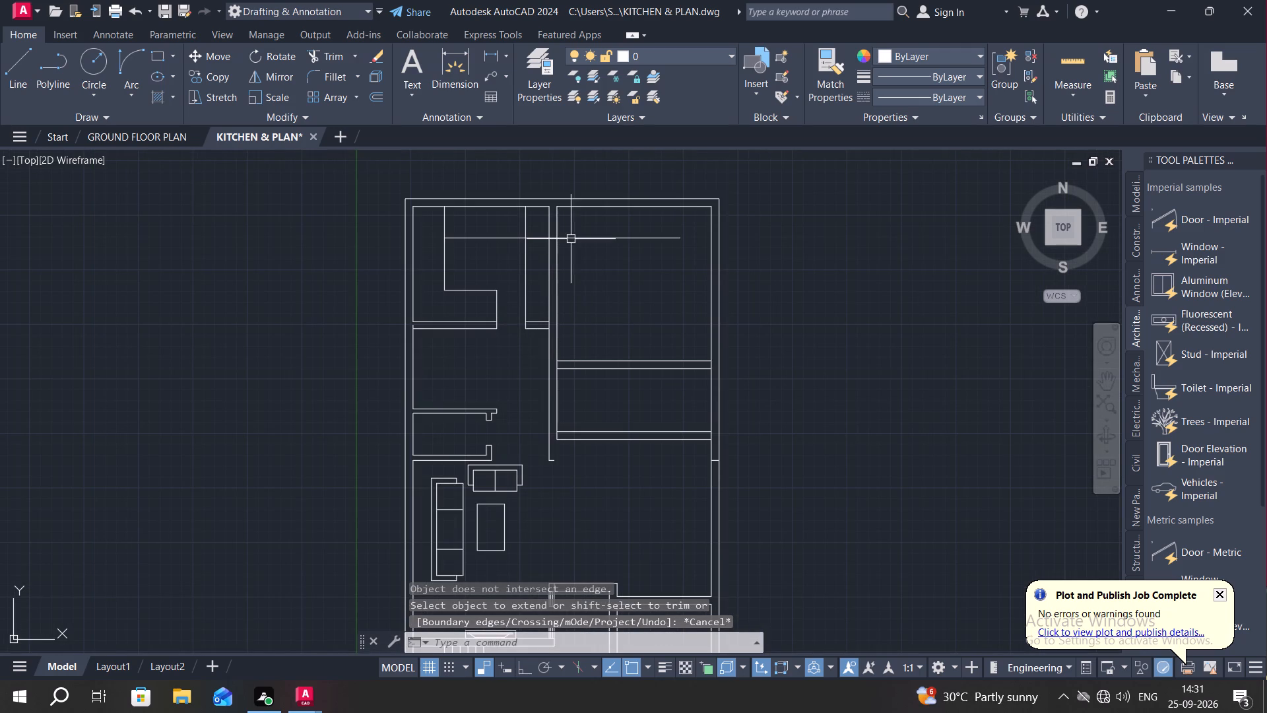
left_click(571, 237)
key("Delete")
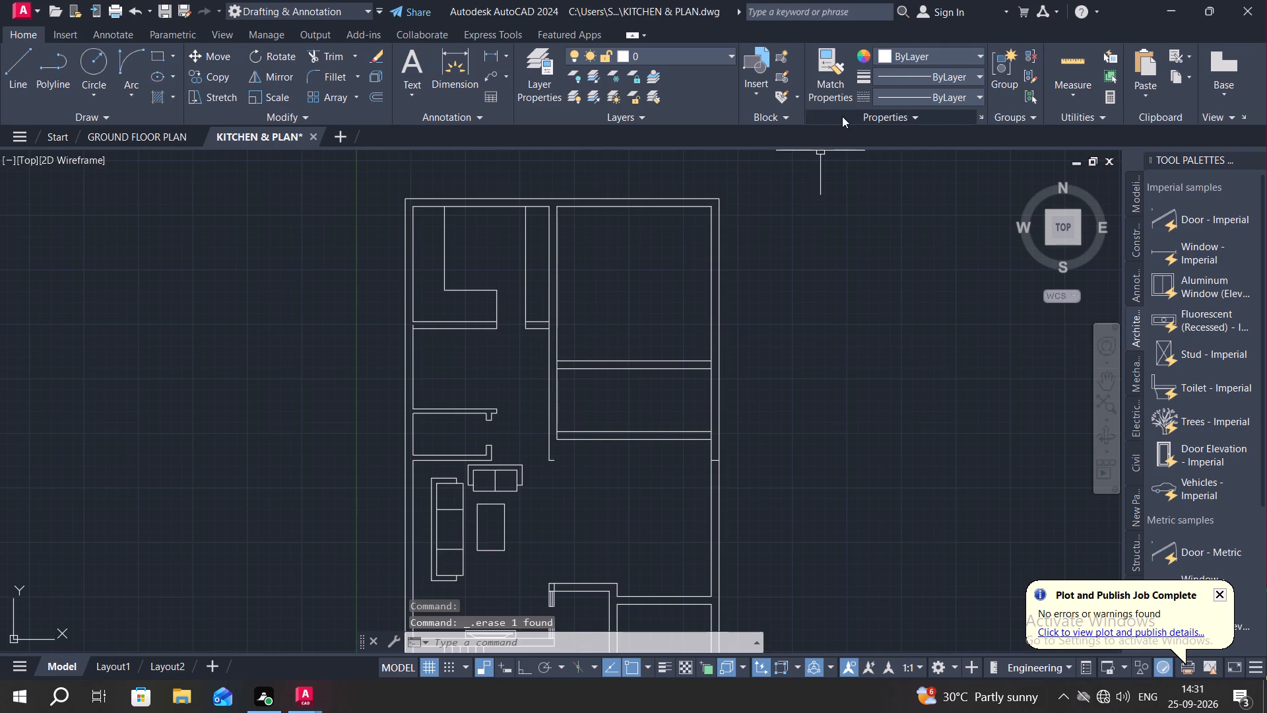
Measure the upper room across the central wall from the kitchen and the partition beneath it with Quick measure.
left_click(1084, 61)
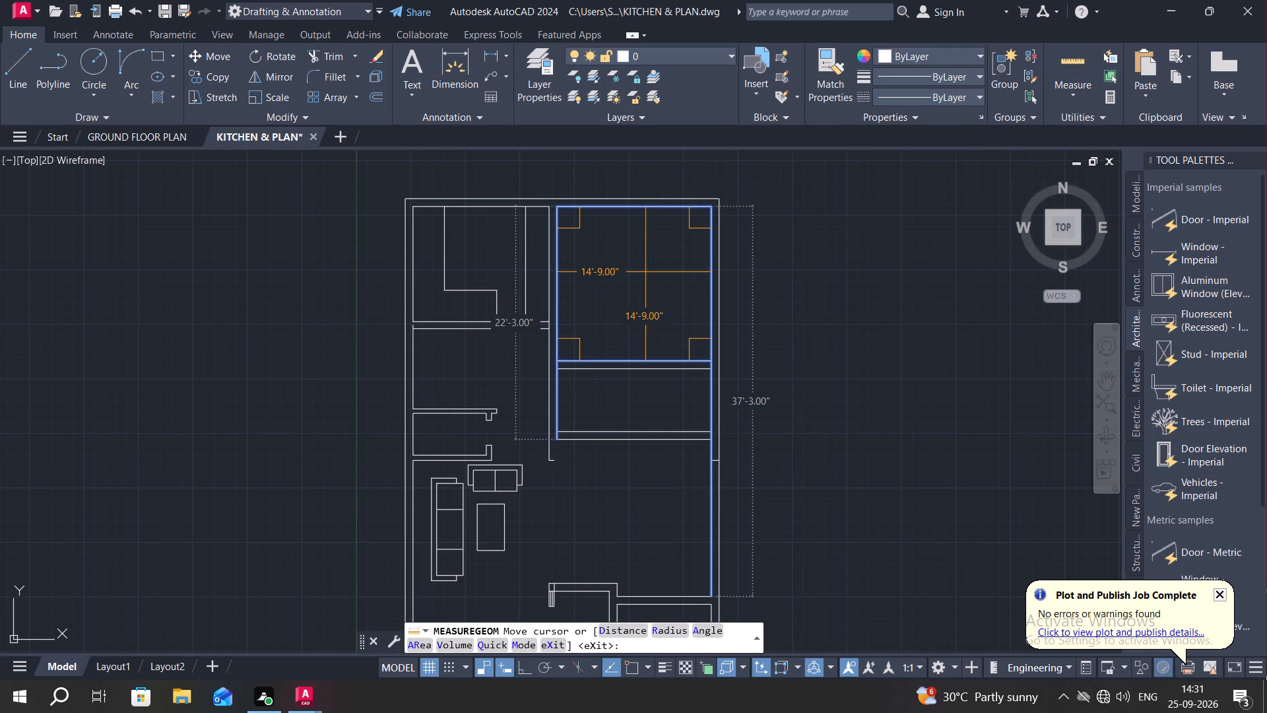
scroll(608, 285, "up", 1)
middle_click_drag(593, 369, 593, 368)
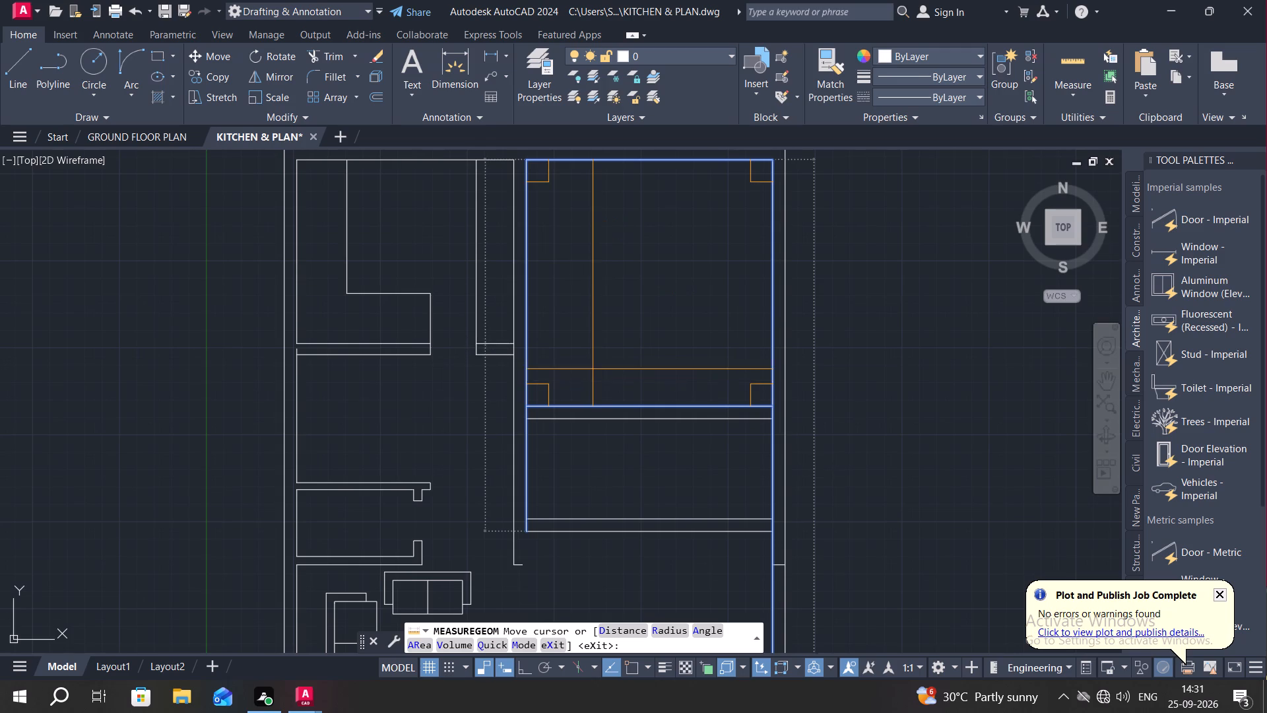
middle_click_drag(593, 368, 603, 308)
scroll(611, 357, "up", 1)
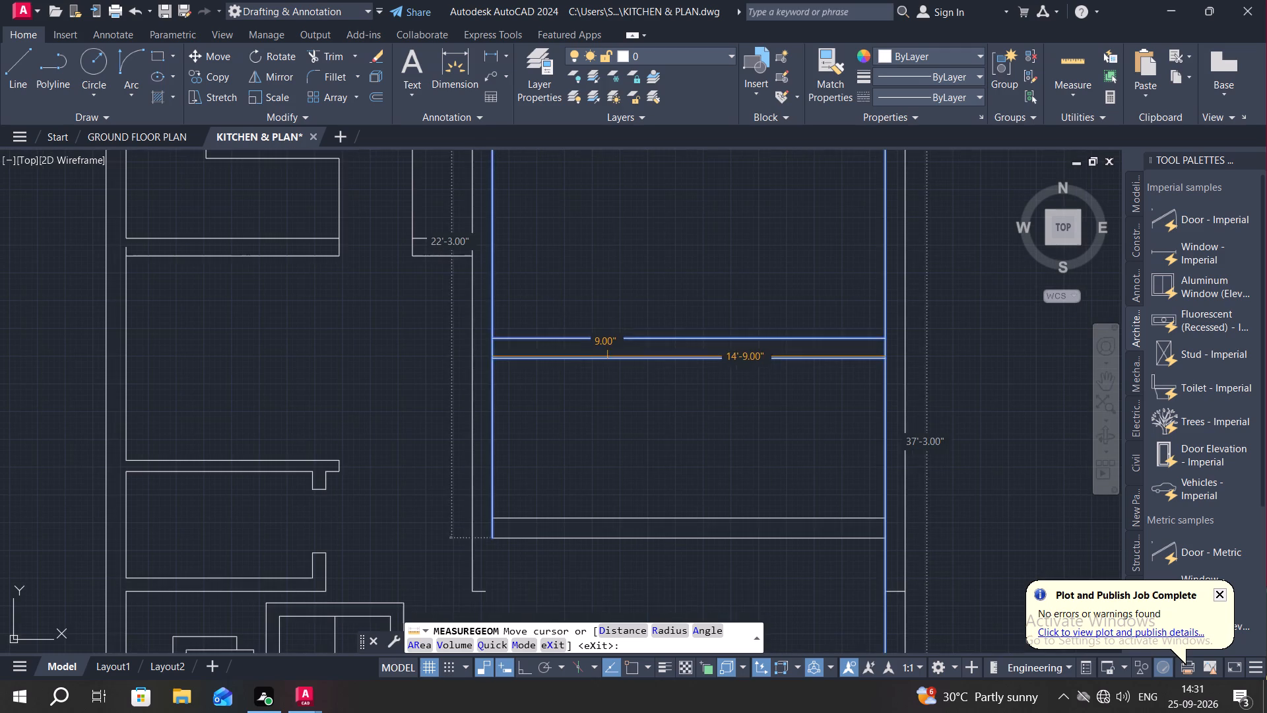
key("Escape")
Draw a short vertical line across the partition below that upper room, a short distance from the central wall.
key("l")
key("space")
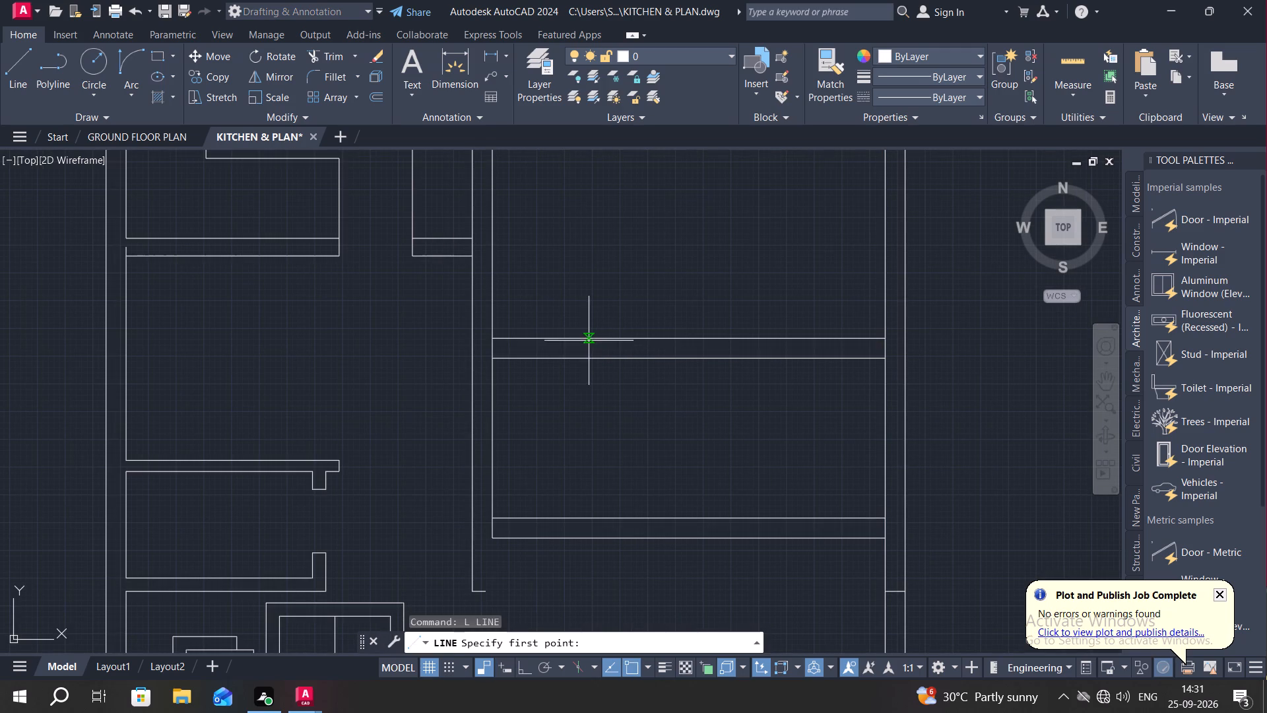
left_click(589, 341)
left_click(591, 355)
key("Escape")
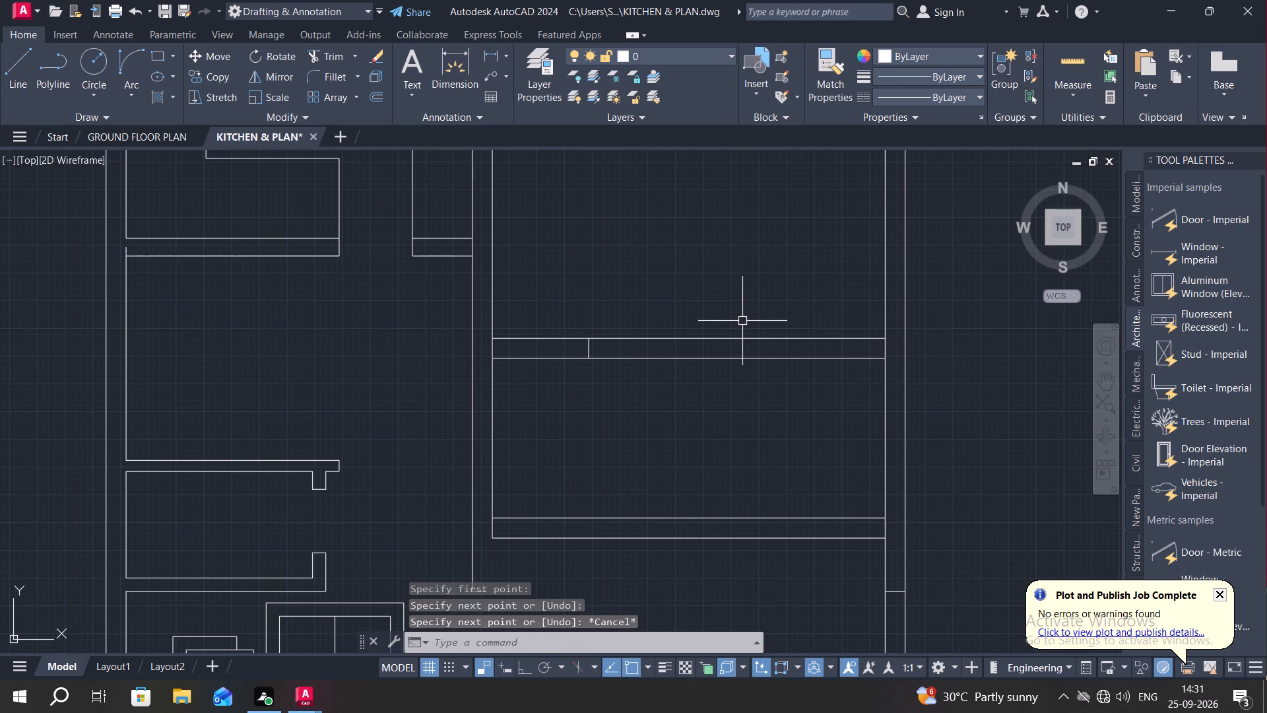
Extend the lower line of that partition through the central wall to its kitchen-side face.
type("EX")
key("space")
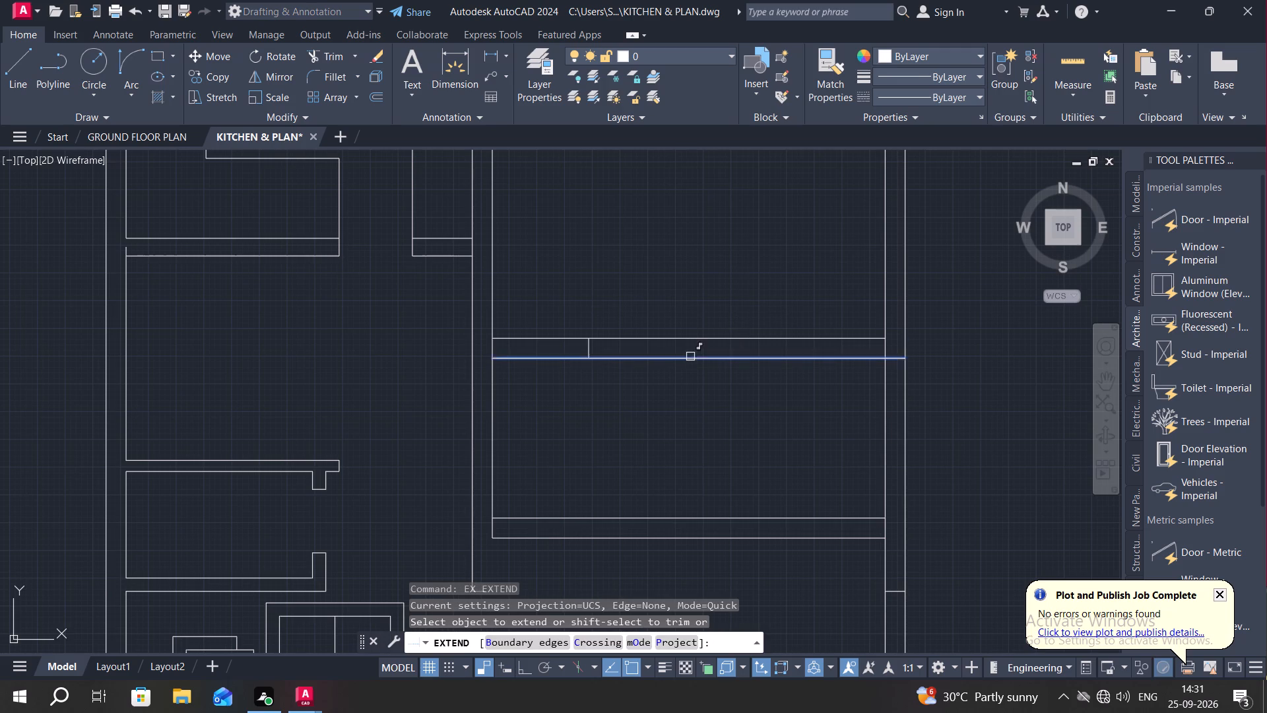
left_click(541, 354)
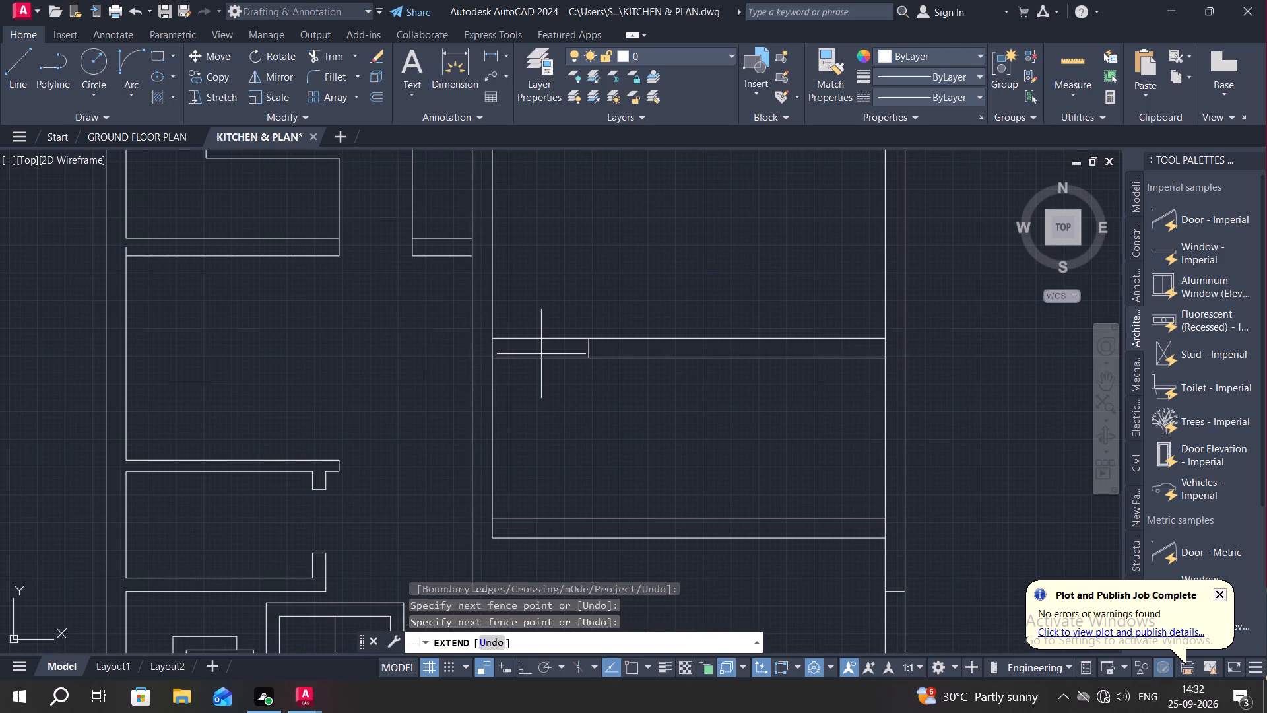
key("Escape")
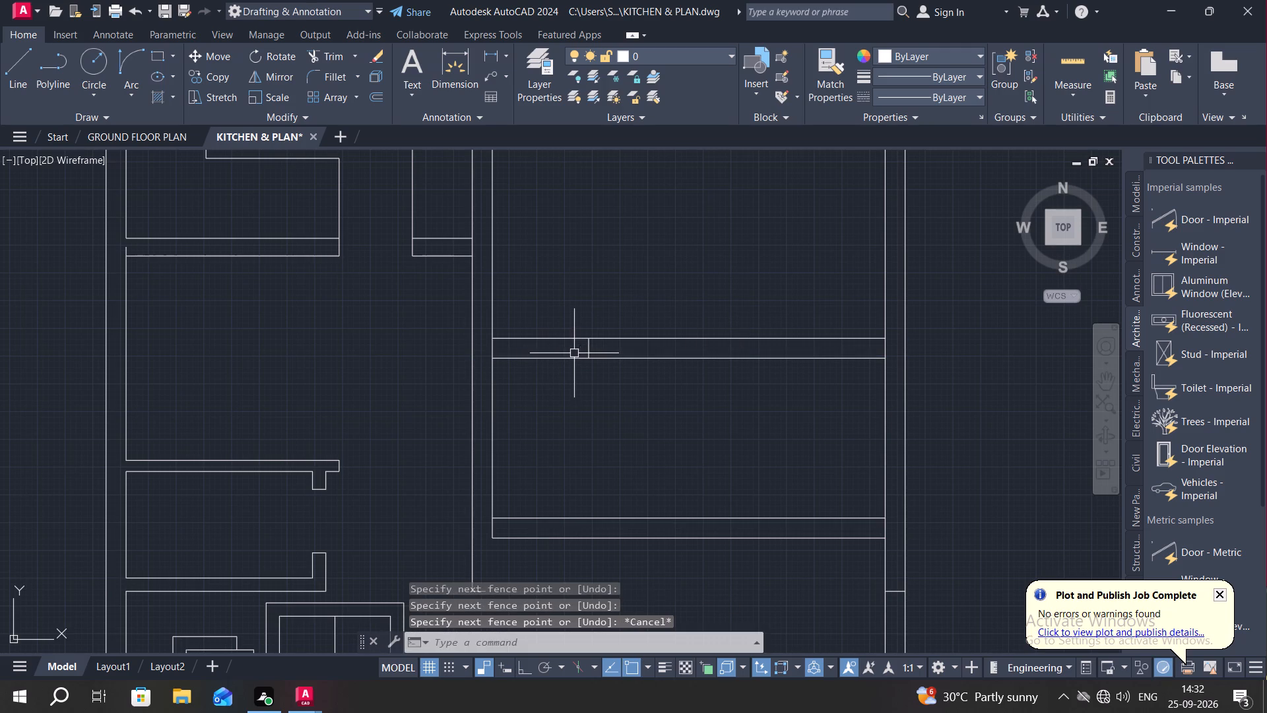
key("space")
left_click(564, 359)
key("Escape")
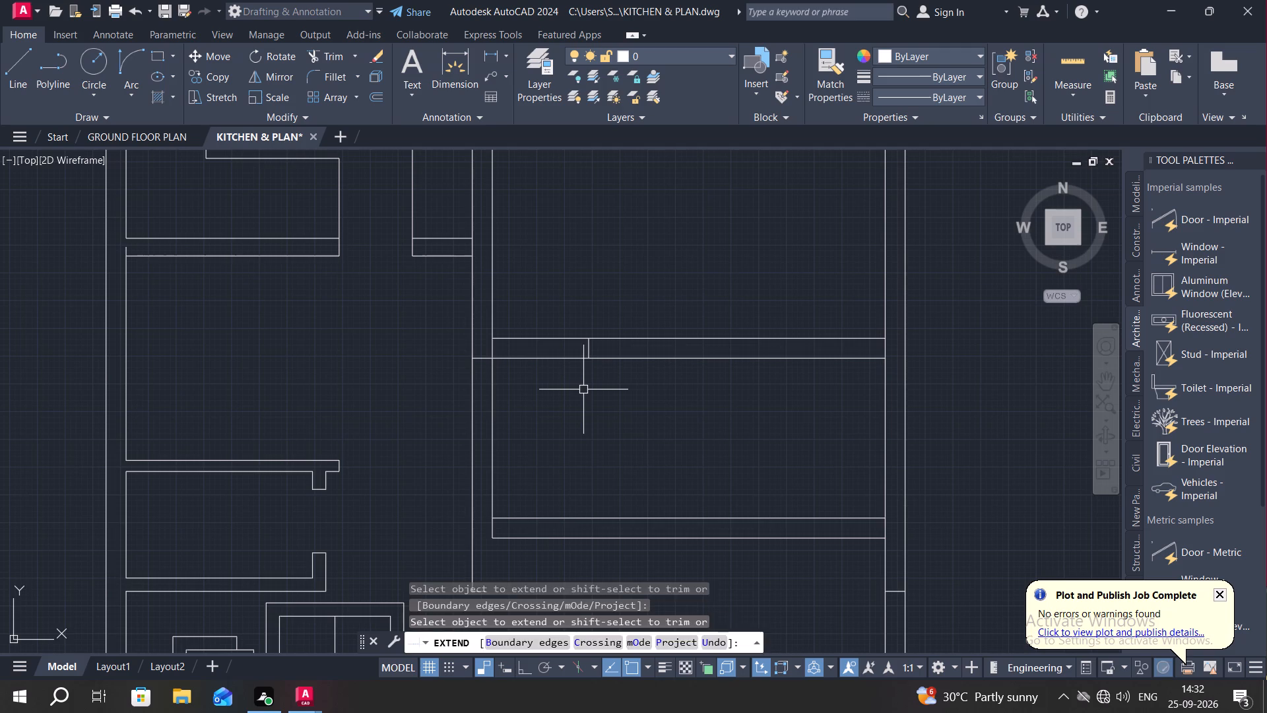
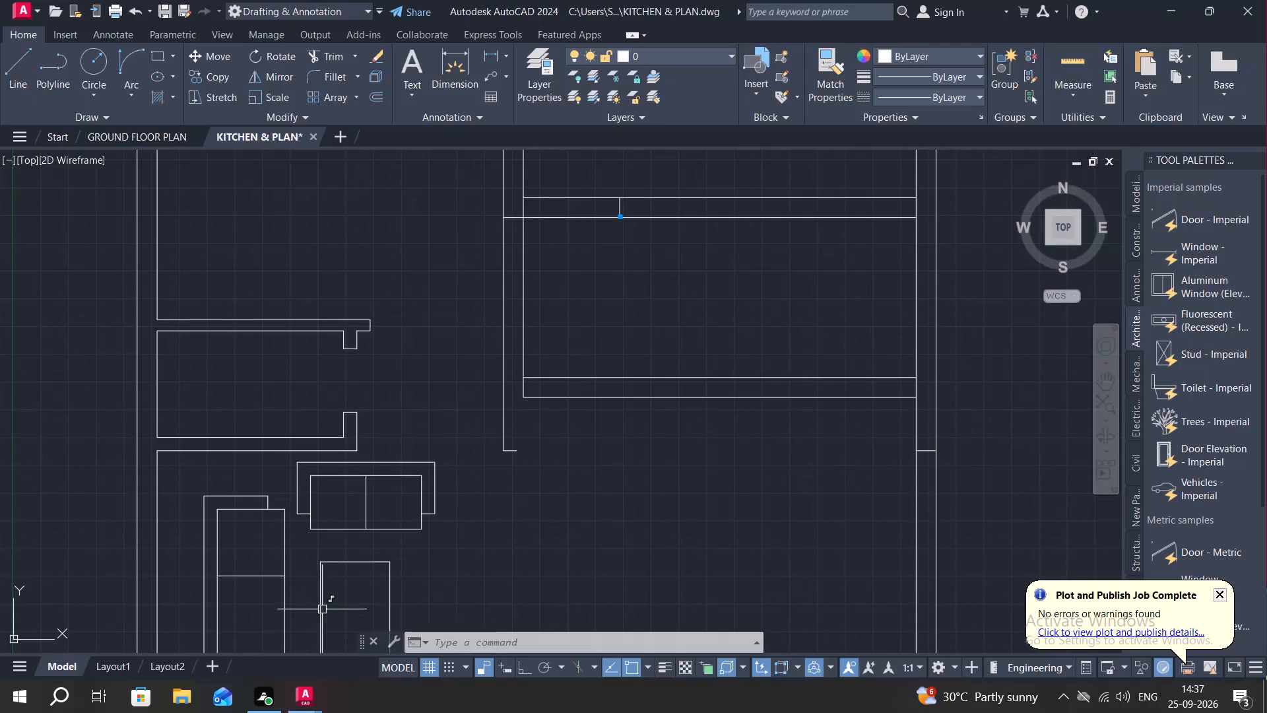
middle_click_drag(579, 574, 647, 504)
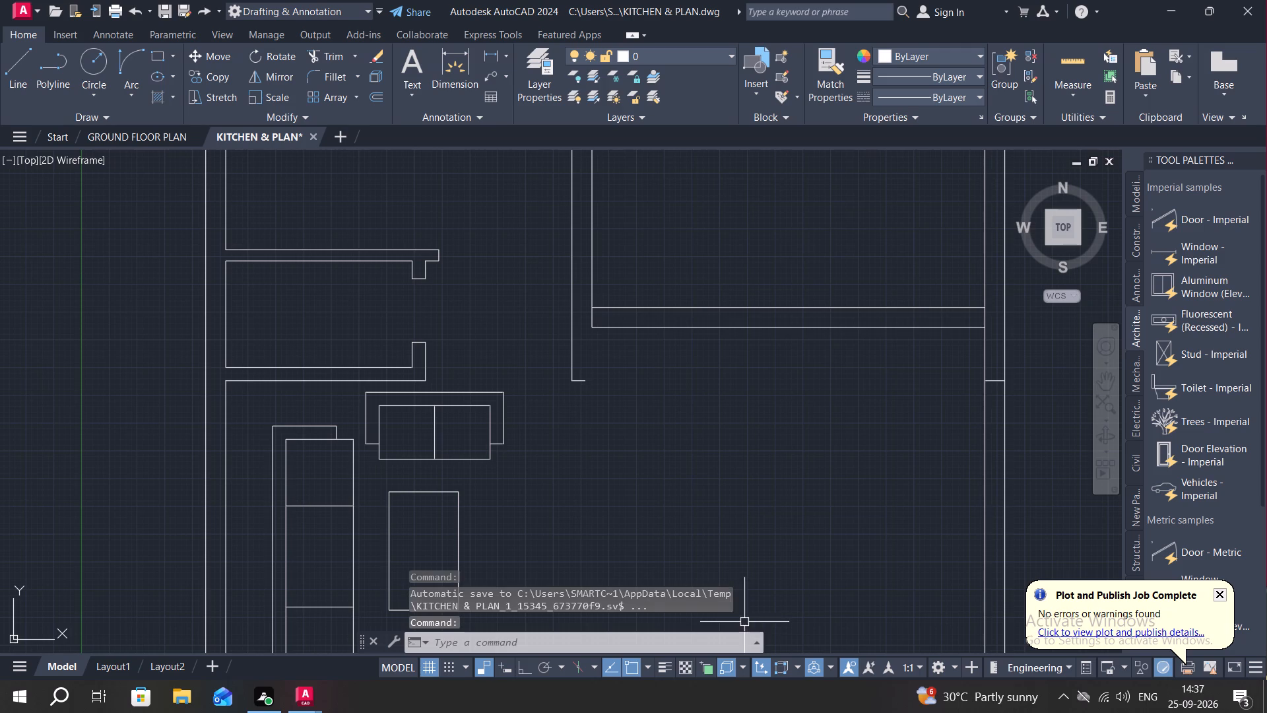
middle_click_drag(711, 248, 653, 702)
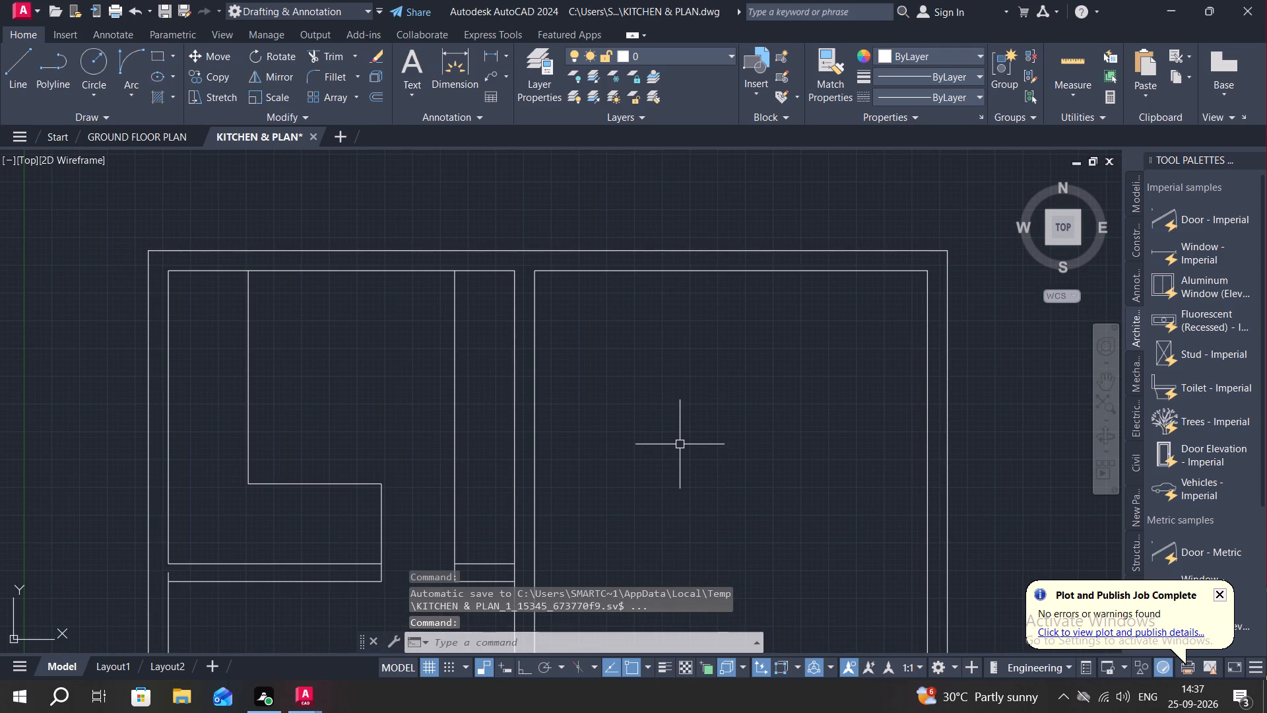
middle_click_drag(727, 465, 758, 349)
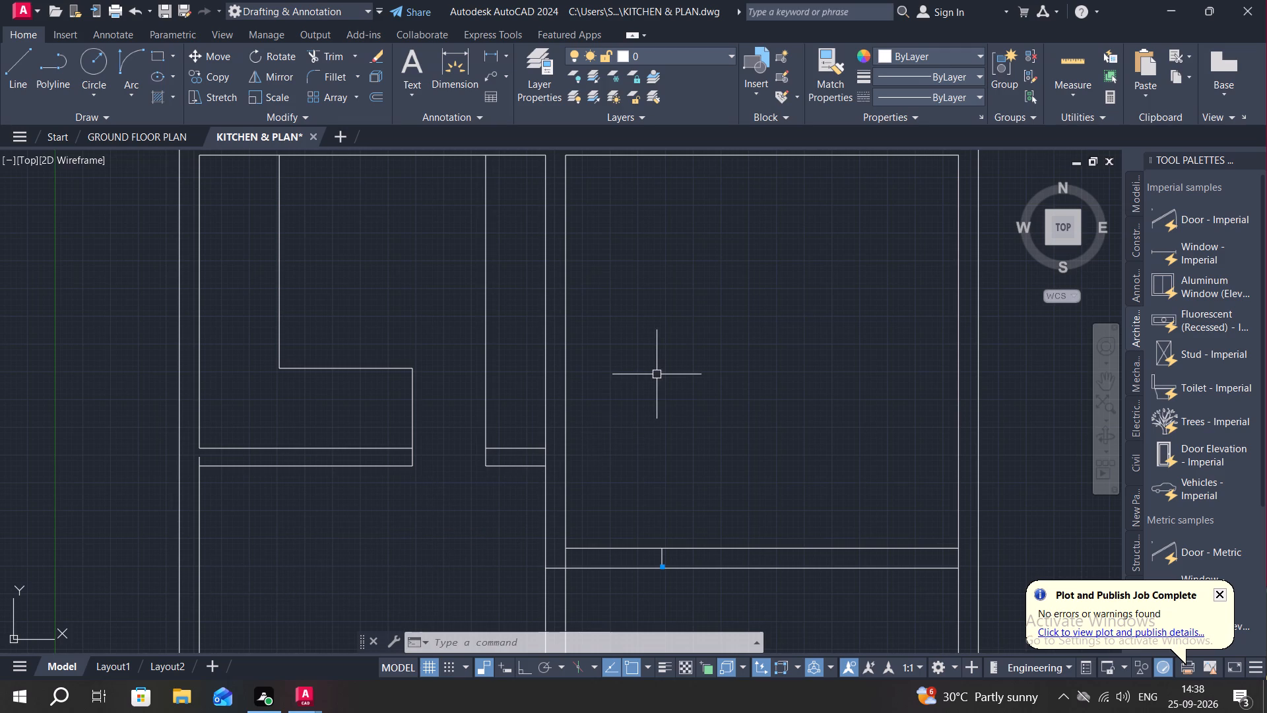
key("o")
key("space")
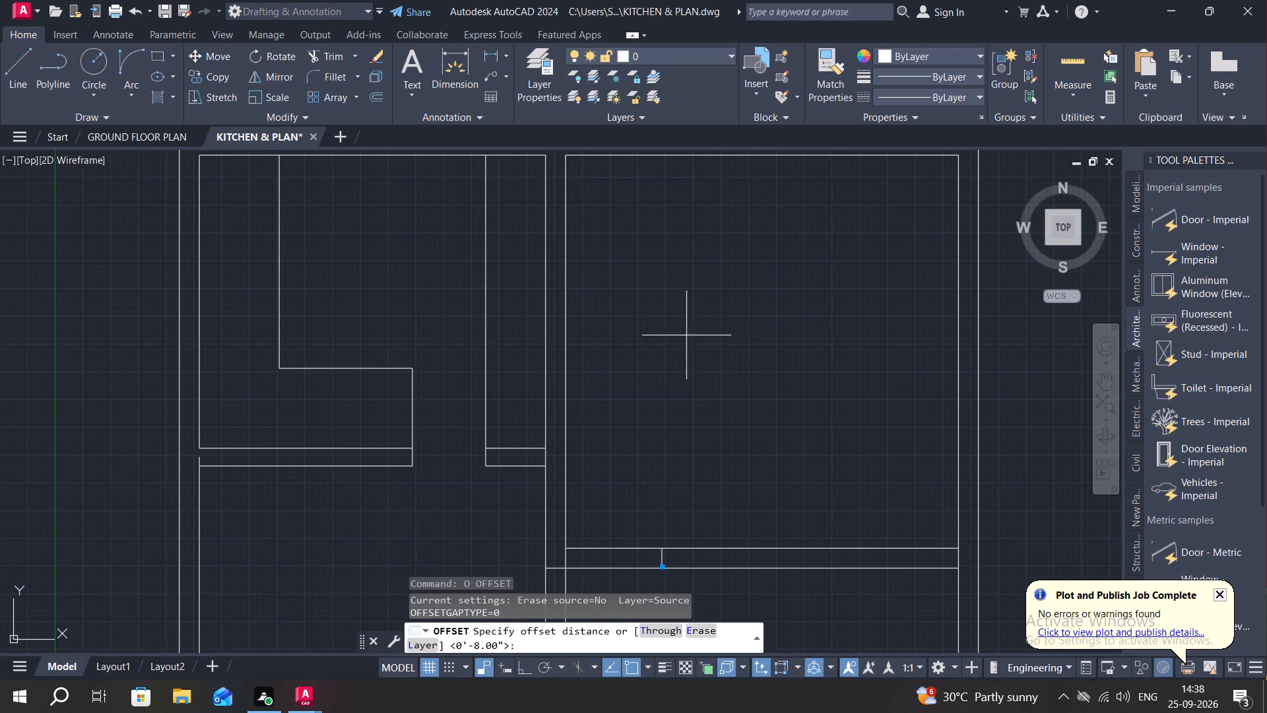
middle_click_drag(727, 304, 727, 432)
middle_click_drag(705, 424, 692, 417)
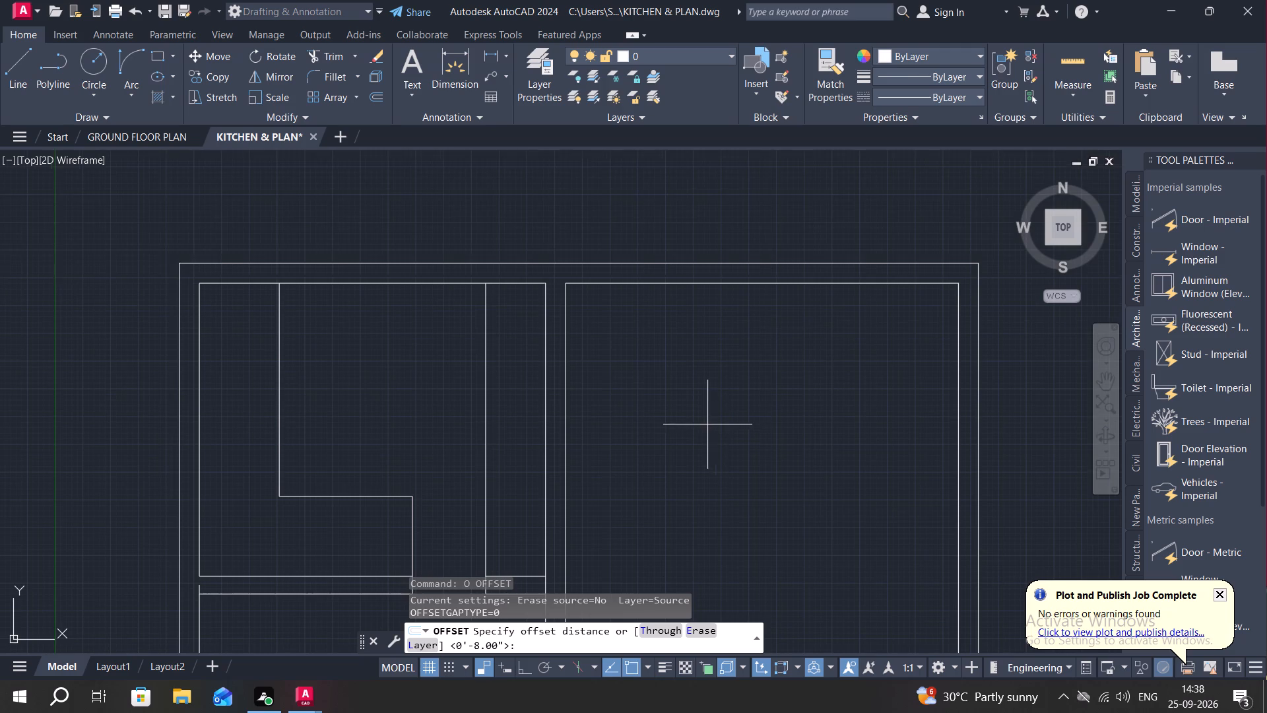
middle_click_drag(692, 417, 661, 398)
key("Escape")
Offset the inner line of the outer side wall 4'6" into the upper room across the central wall from the kitchen.
key("o")
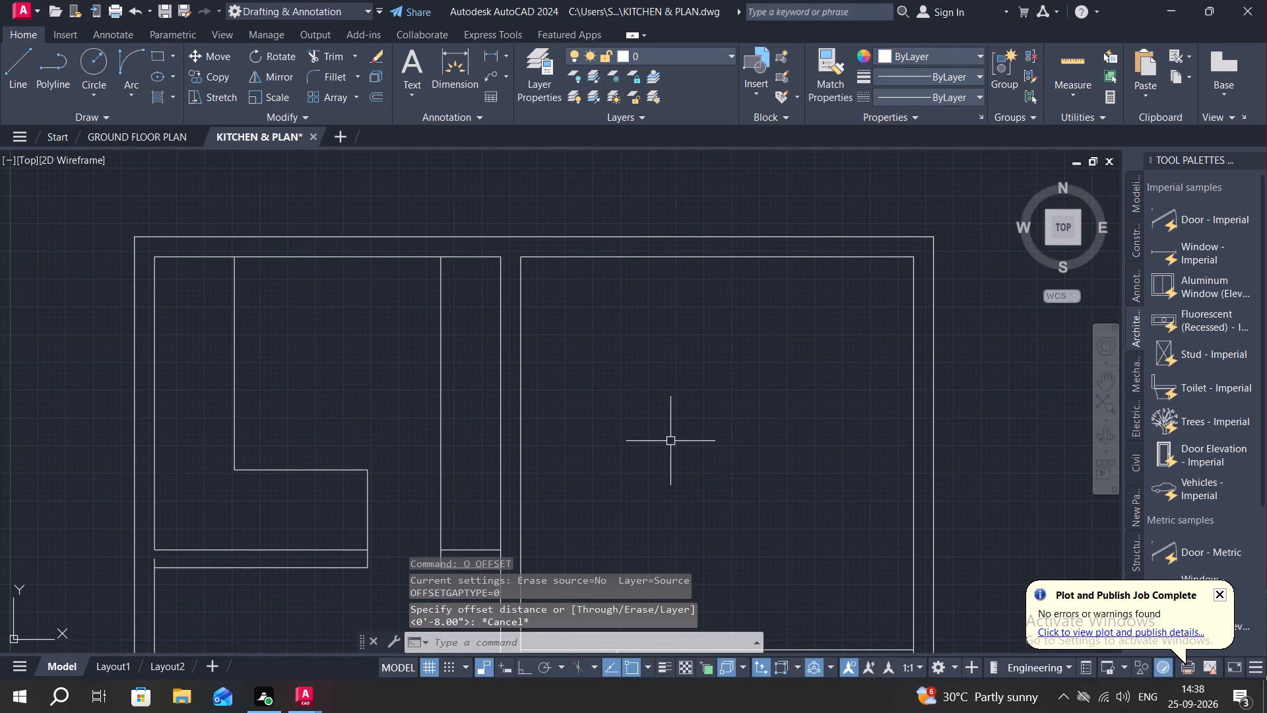
key("space")
key("4")
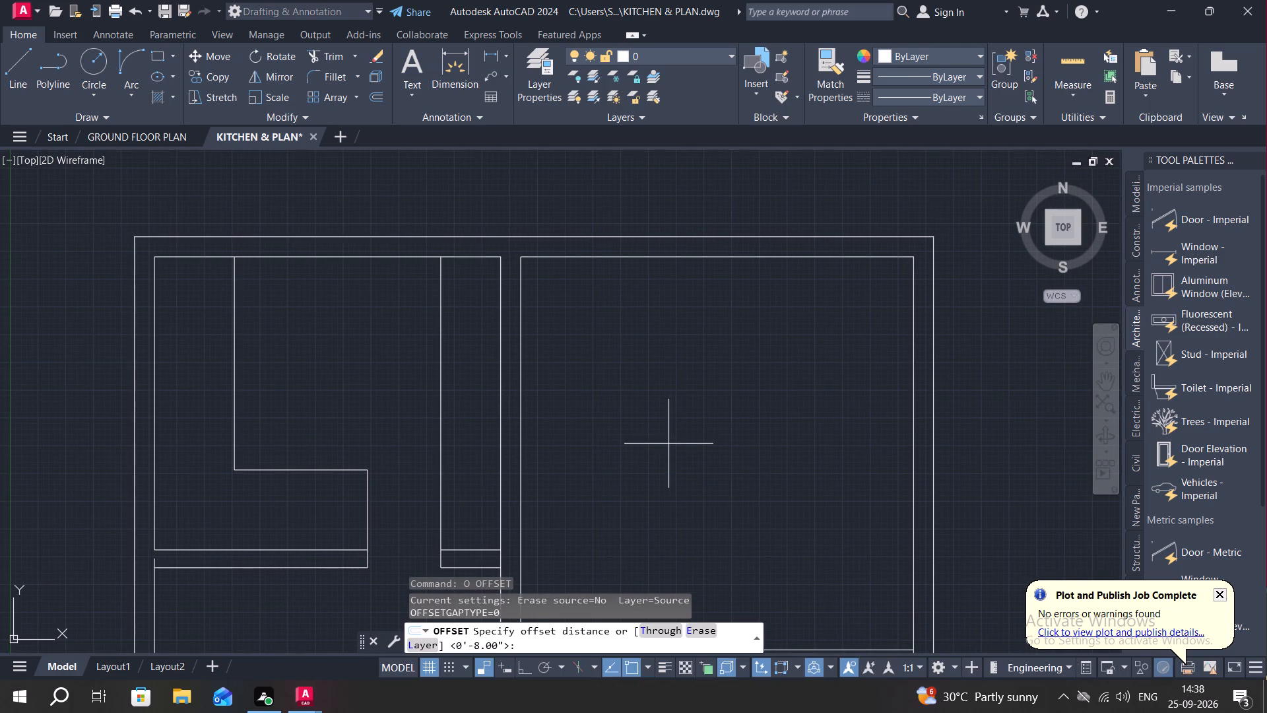
key("apostrophe")
key("6")
key("shift+quotedbl")
key("Return")
scroll(705, 401, "down", 1)
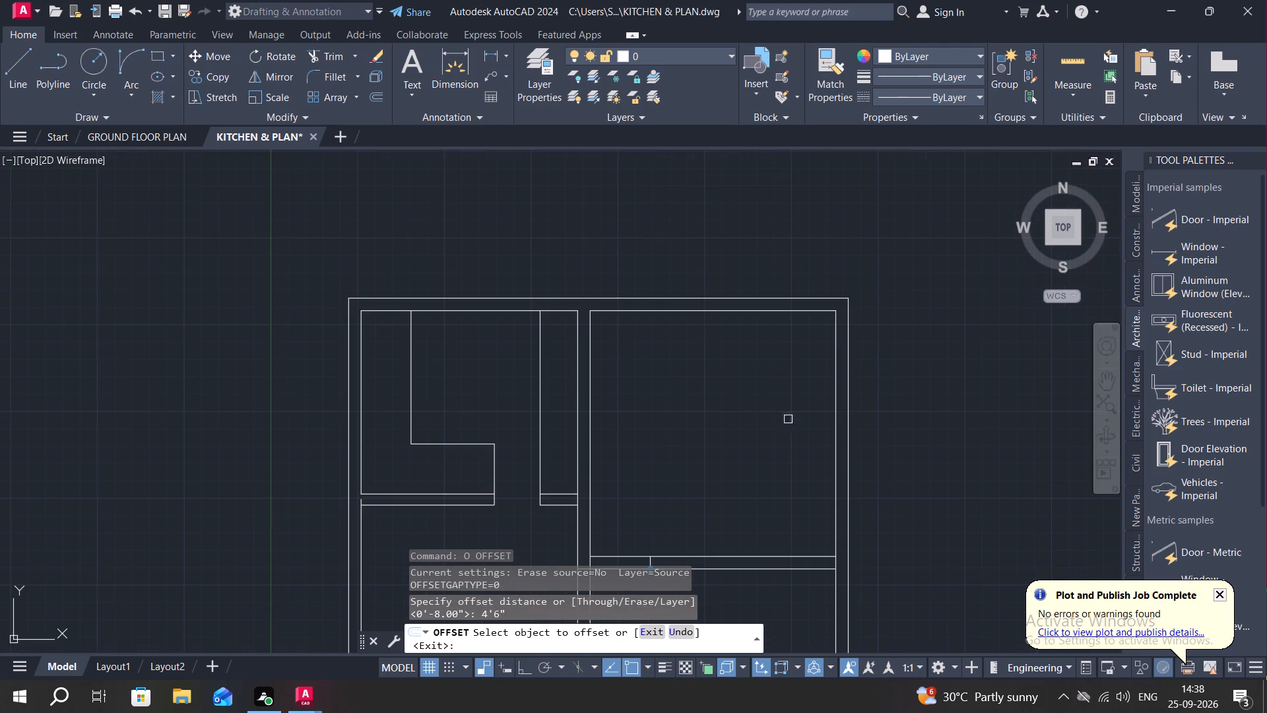
left_click(835, 473)
left_click(775, 463)
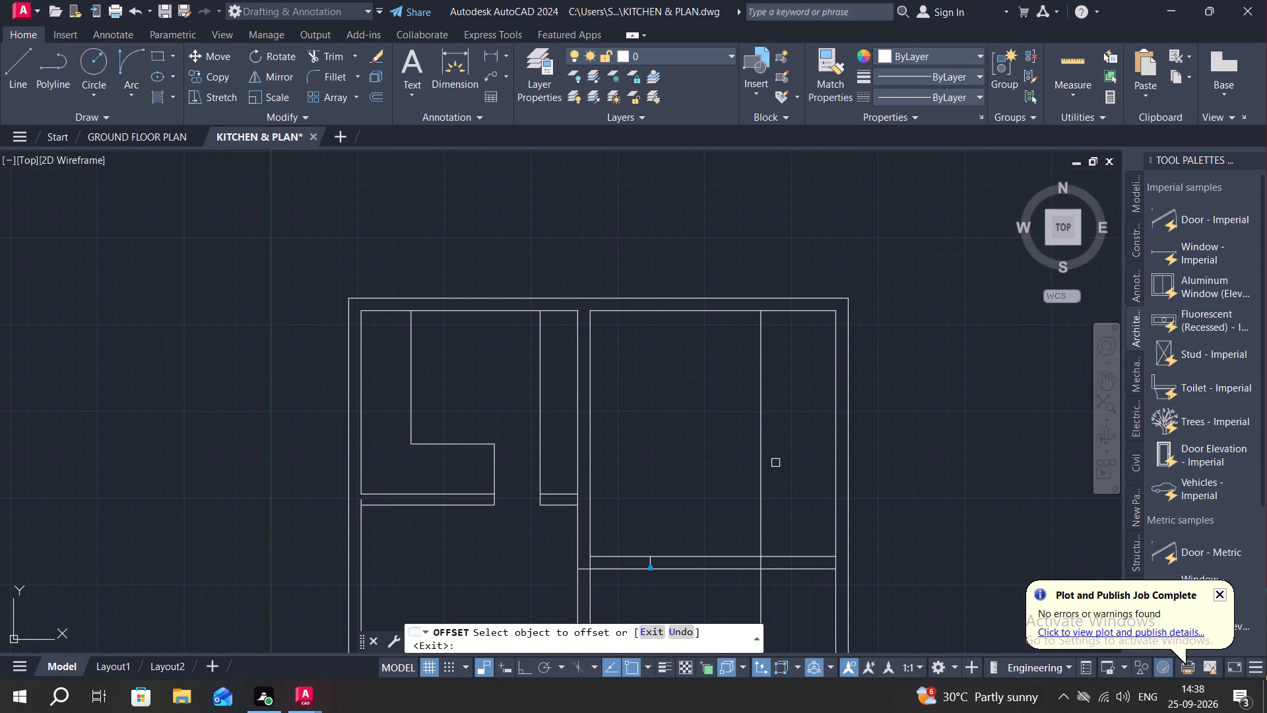
middle_click_drag(679, 423, 684, 417)
scroll(683, 418, "down", 3)
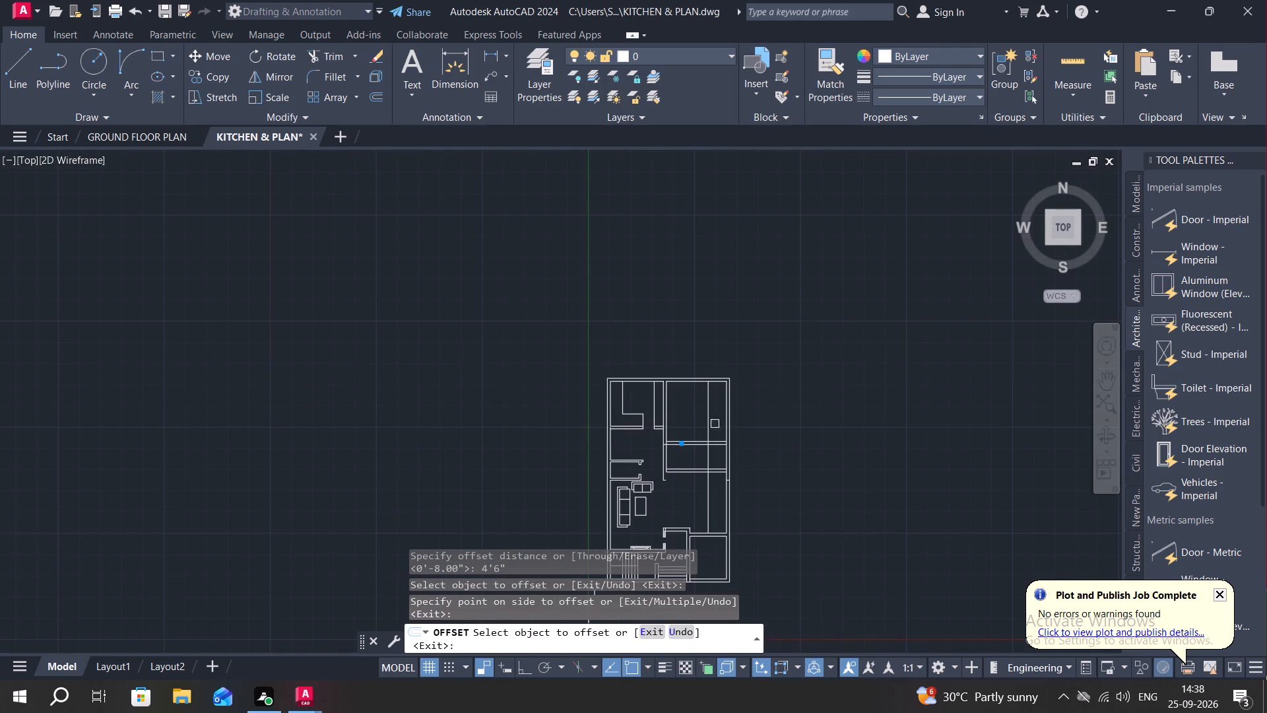
key("Escape")
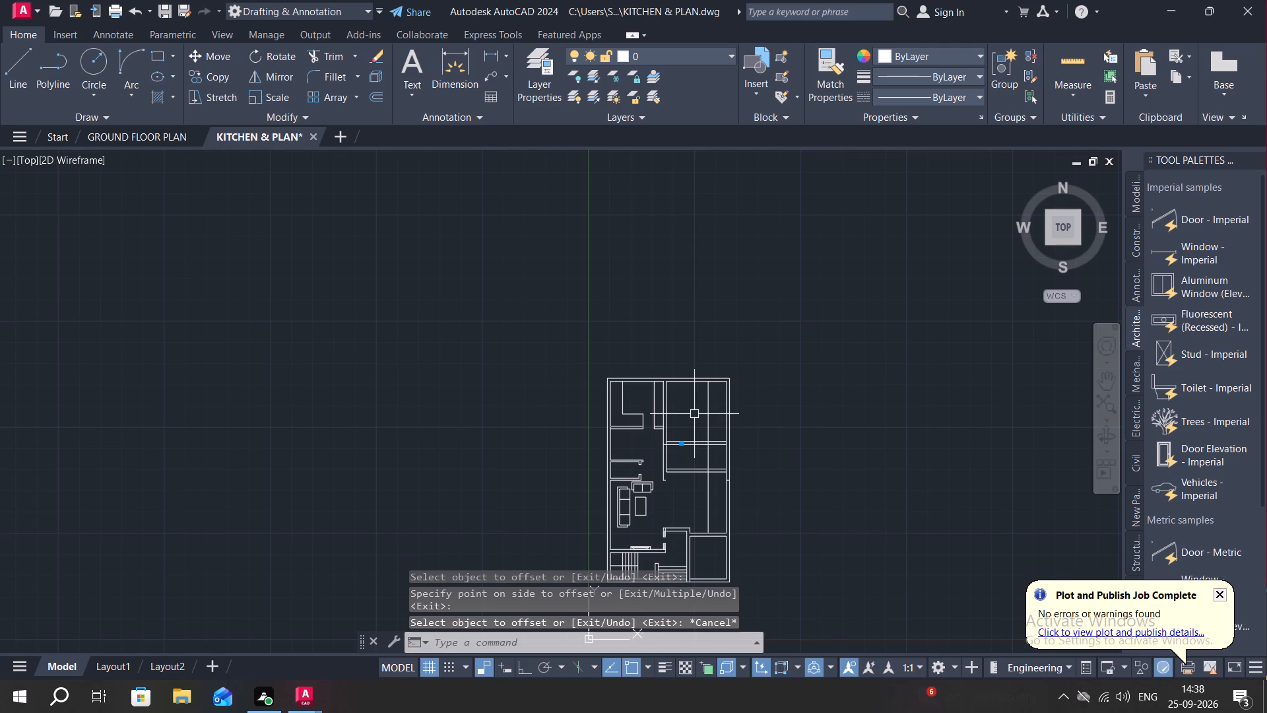
Offset the upper line of the partition below that room 7' up into the room.
scroll(717, 420, "up", 3)
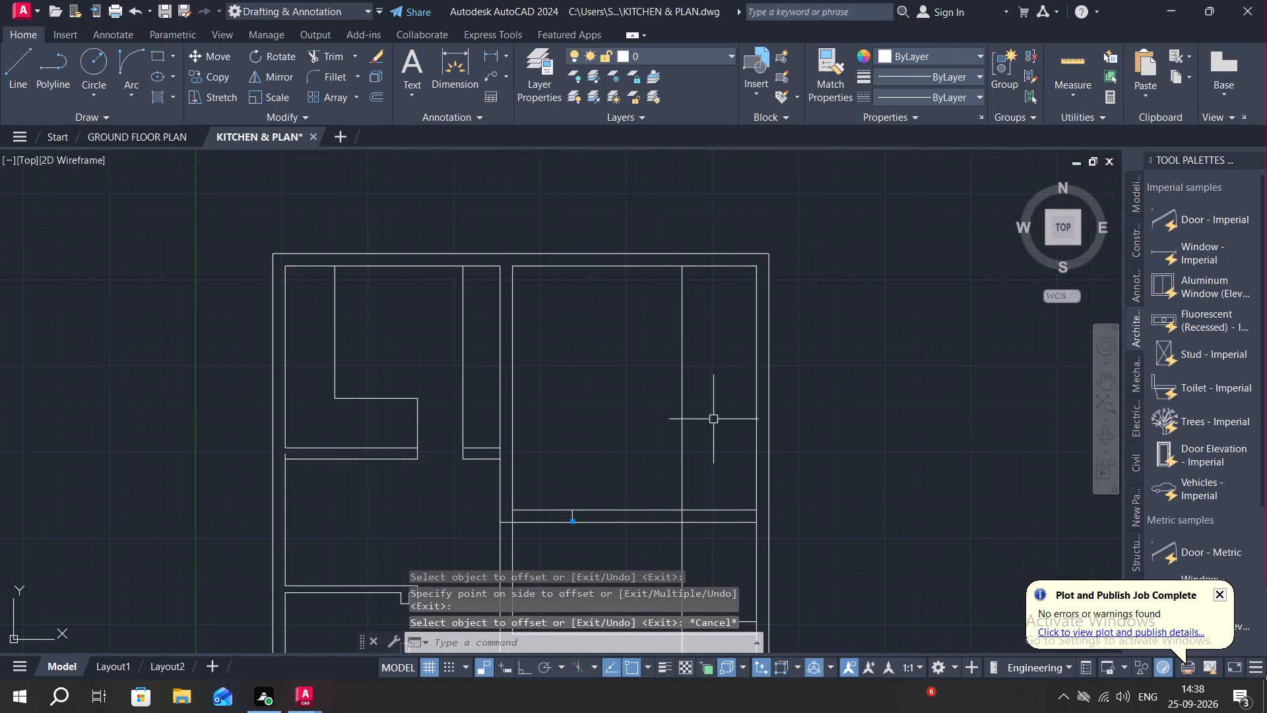
middle_click_drag(723, 419, 756, 409)
type("O")
key("space")
type("7'")
key("space")
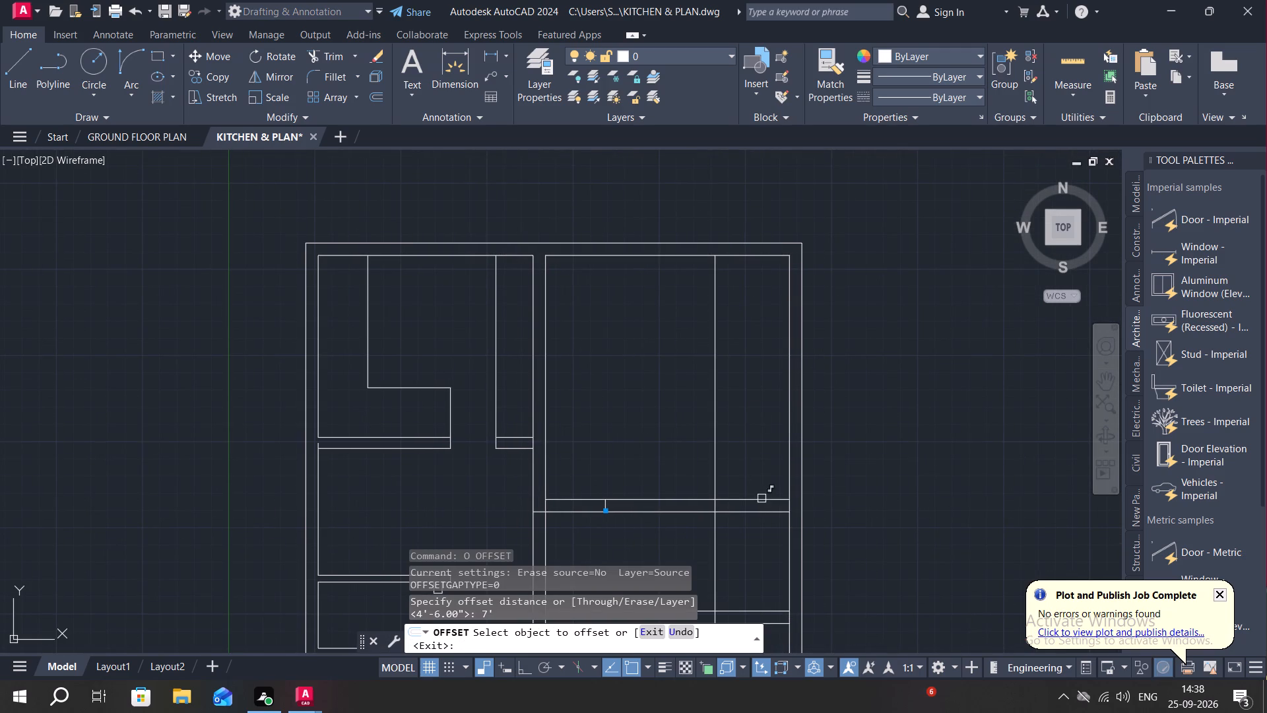
left_click(762, 498)
left_click_drag(793, 300, 773, 306)
key("Escape")
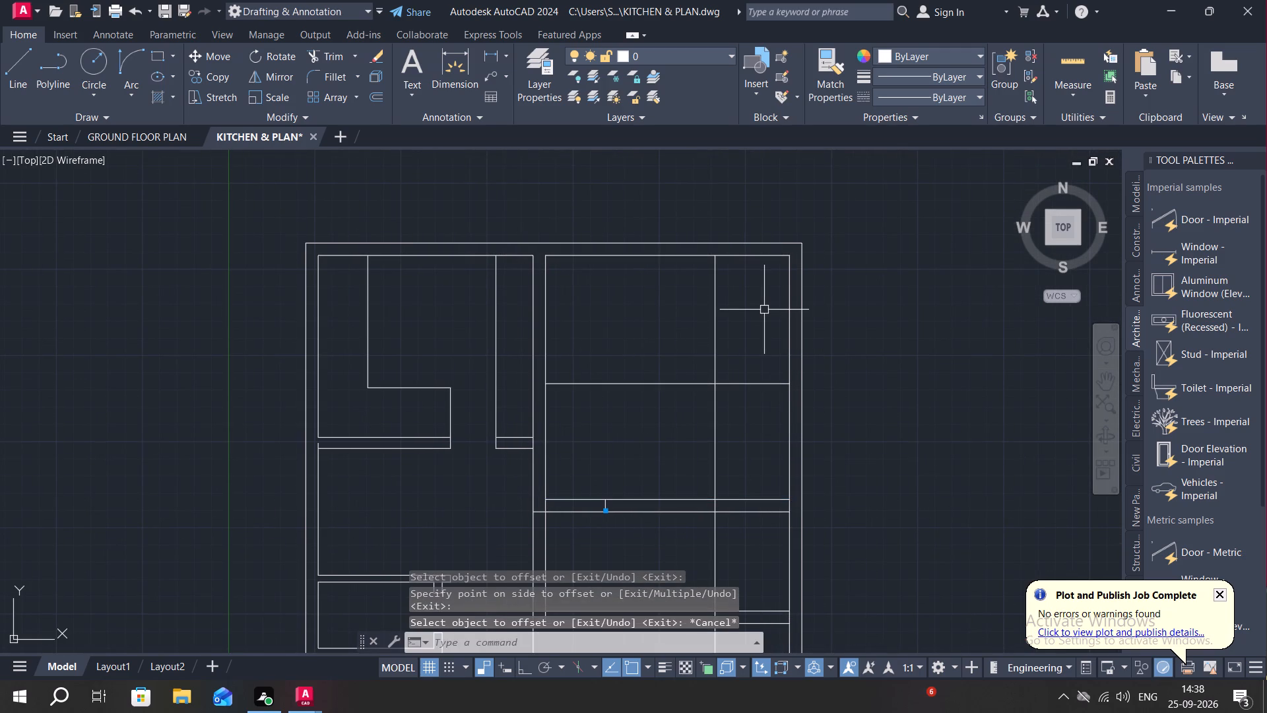
Trim the two new offset lines beyond their crossing so they form a corner enclosure against the outer side wall.
type("TR")
key("space")
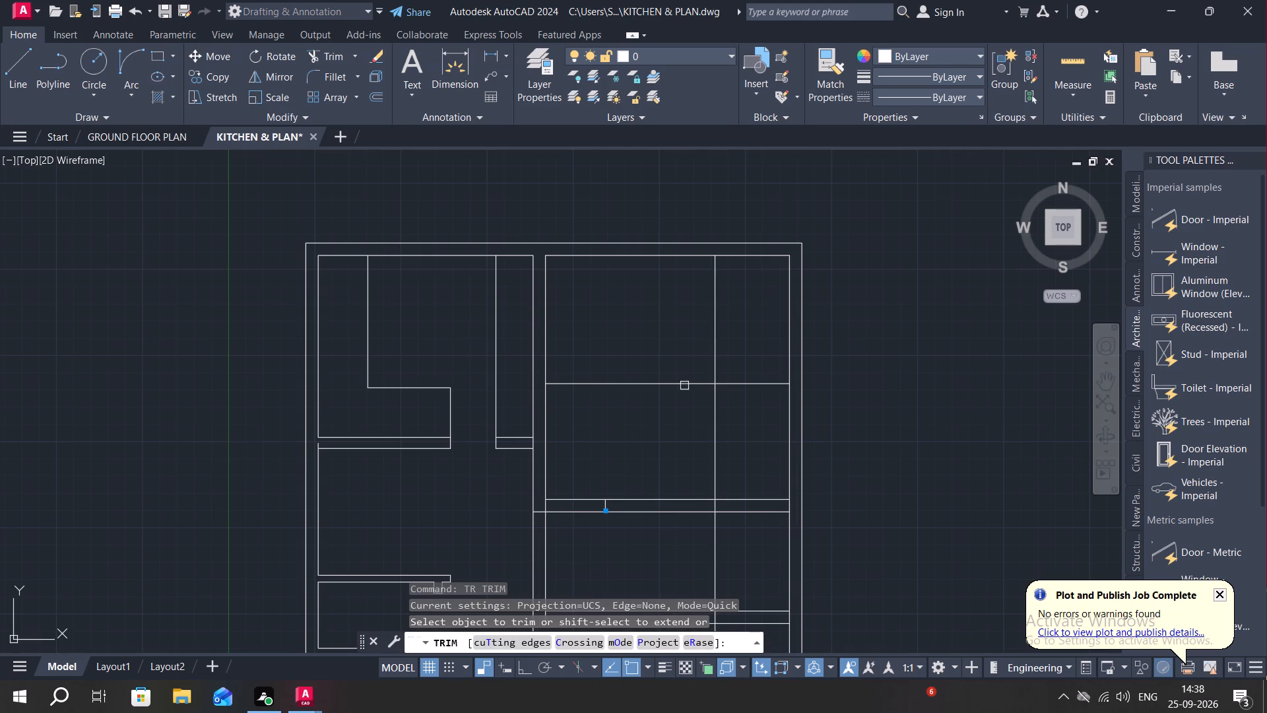
left_click(685, 388)
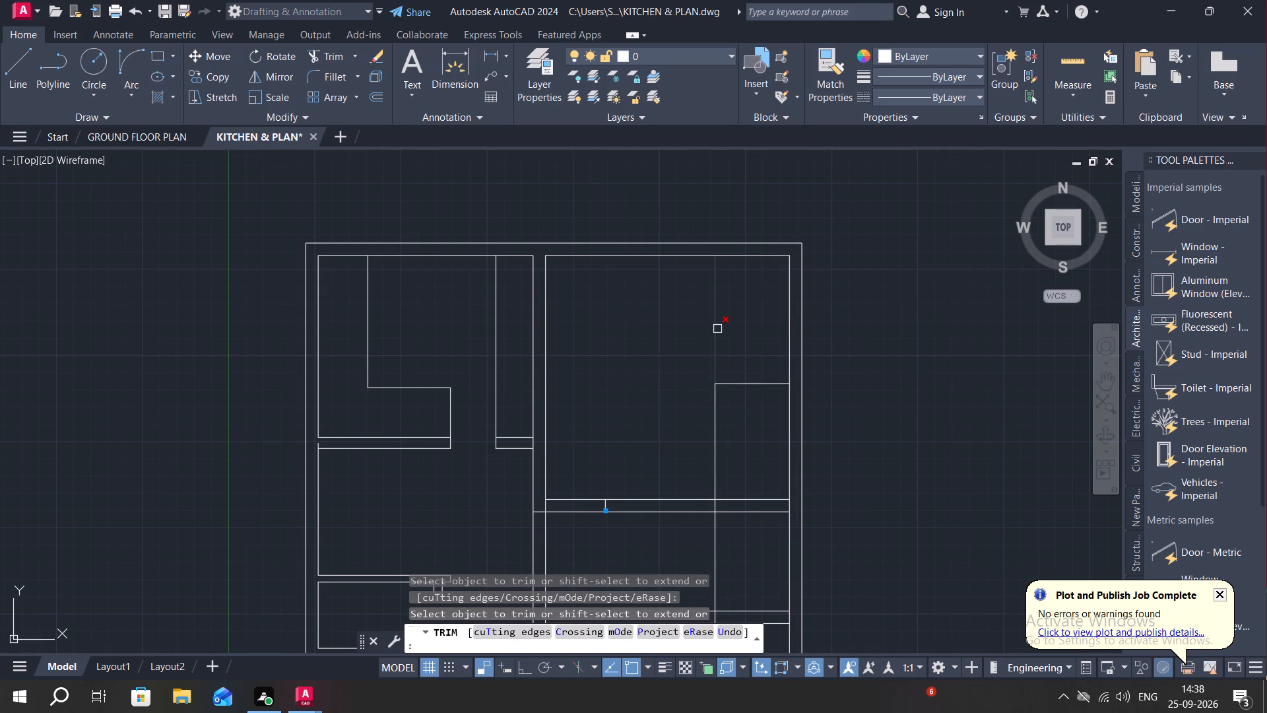
left_click(715, 333)
key("Escape")
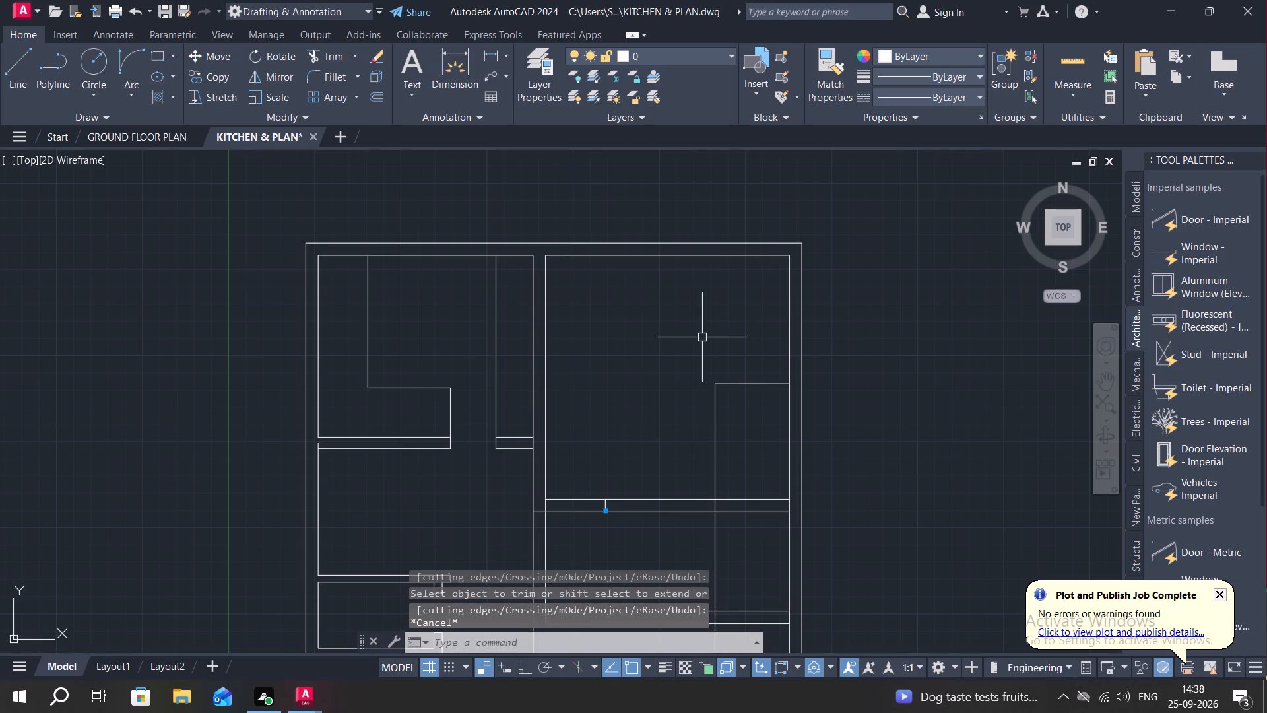
Offset the enclosure's horizontal and vertical lines 5" outward to give its walls thickness.
type("O")
key("space")
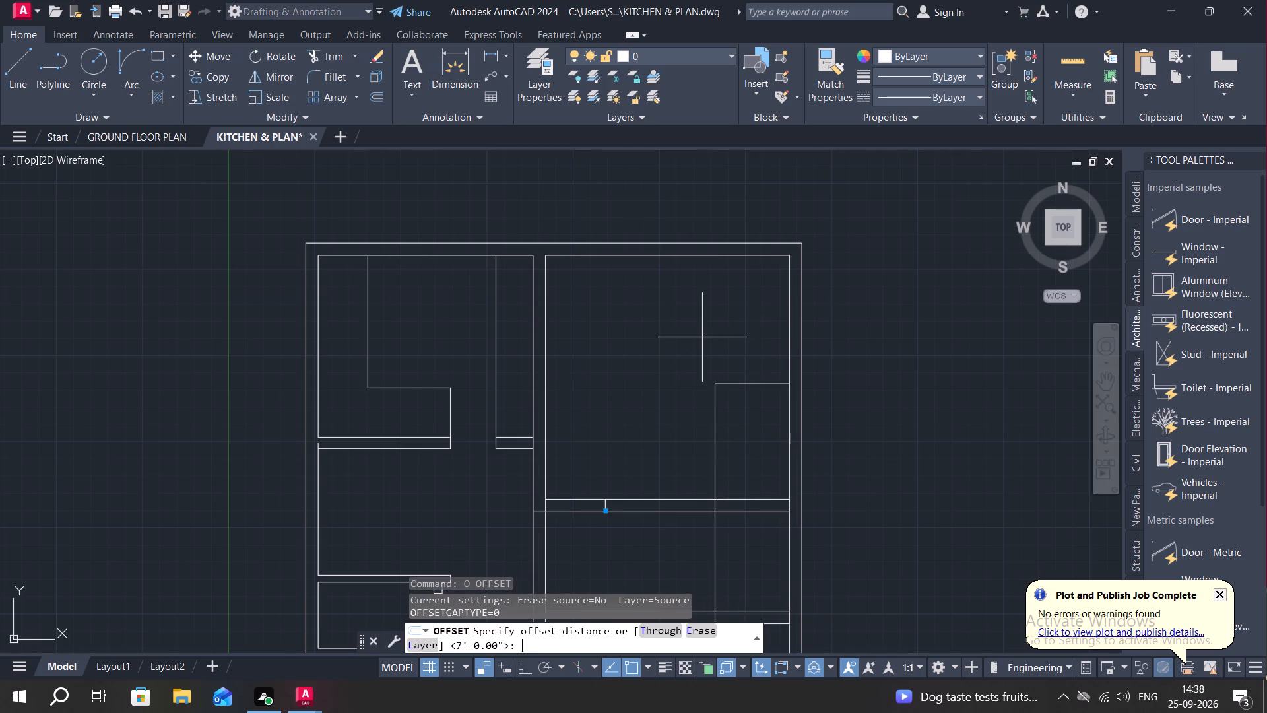
type("5\"")
key("Return")
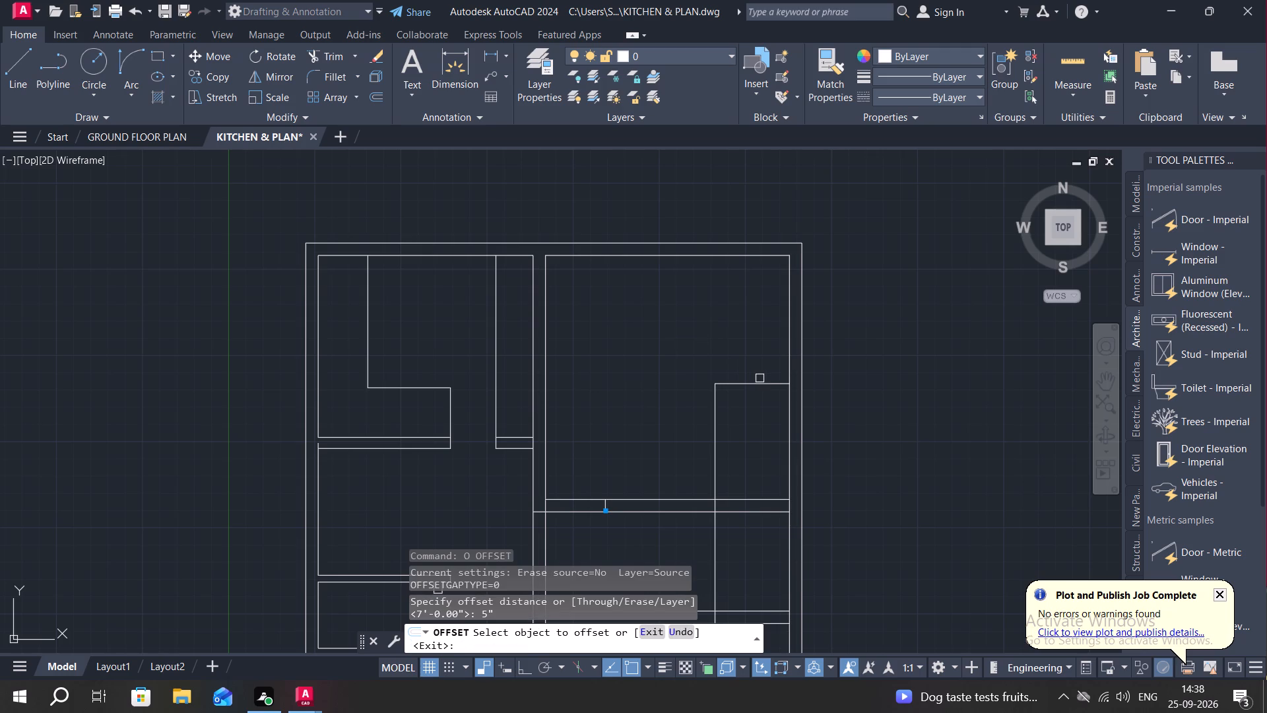
left_click(762, 380)
left_click(754, 358)
left_click(717, 413)
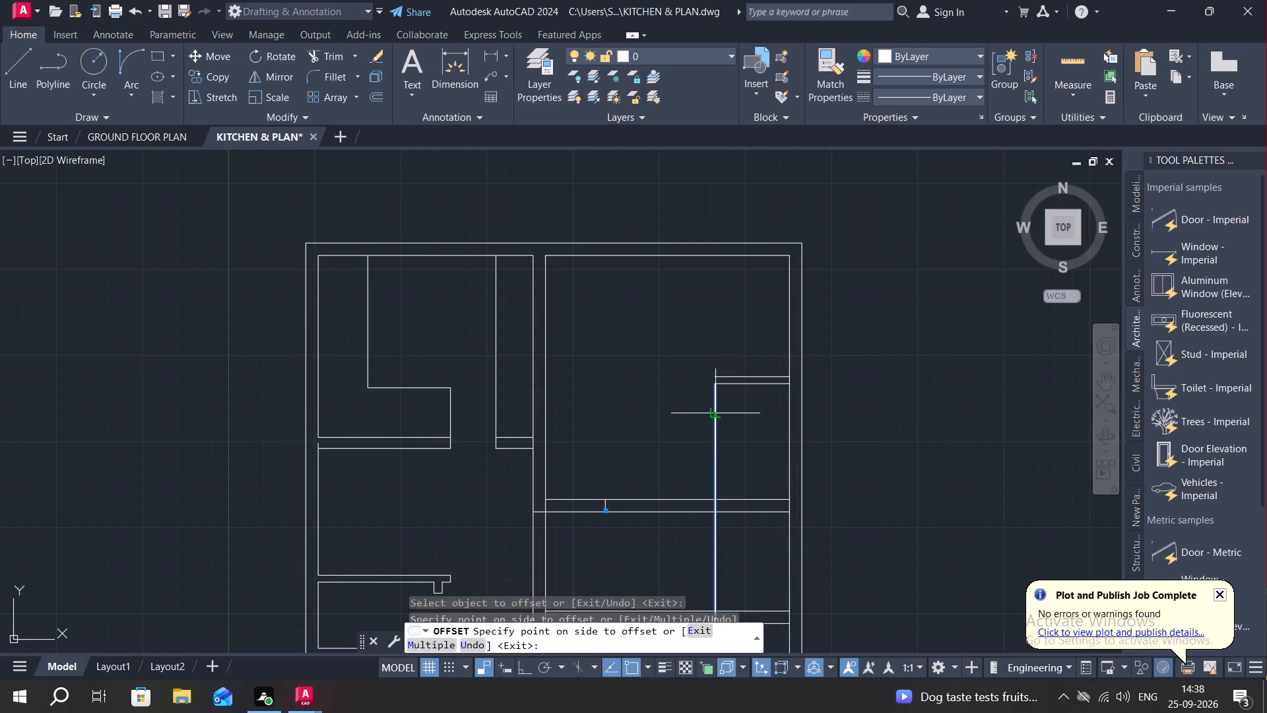
left_click(701, 417)
key("Escape")
Trim the enclosure's two vertical wall lines back to the upper line of the partition below the room.
middle_click_drag(711, 407, 748, 346)
key("t")
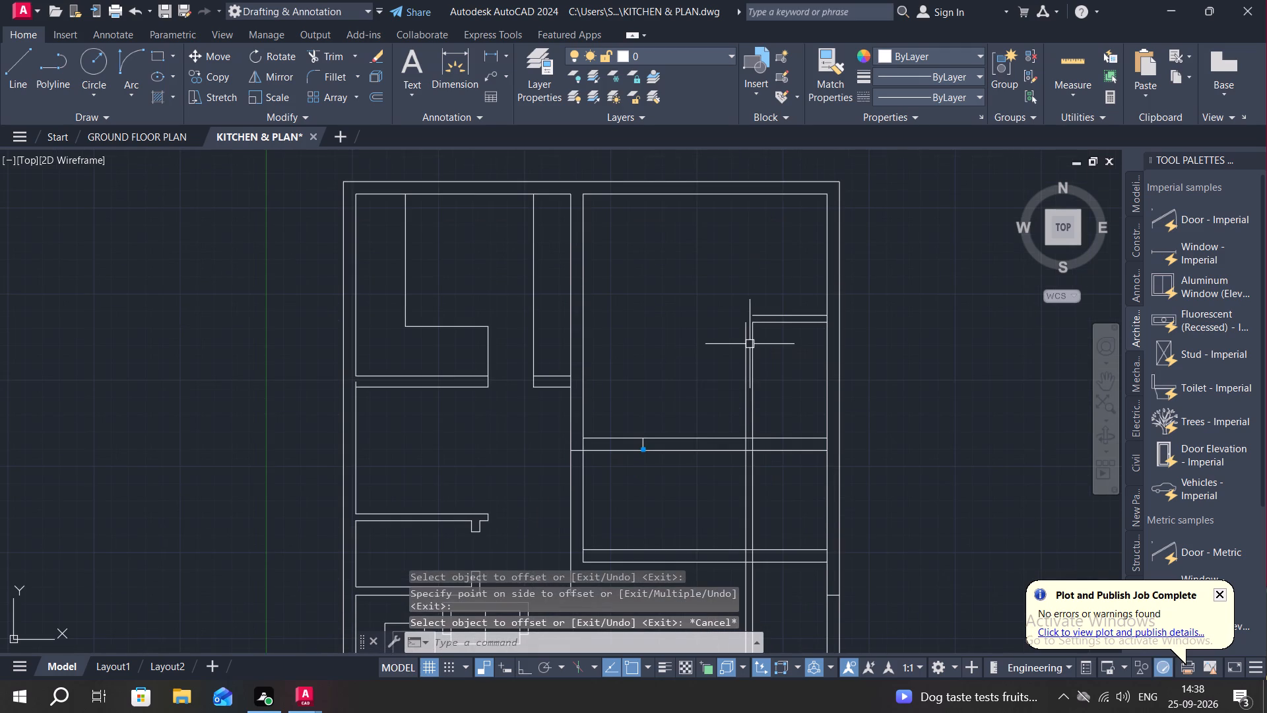
key("r")
key("space")
middle_click_drag(731, 465, 708, 605)
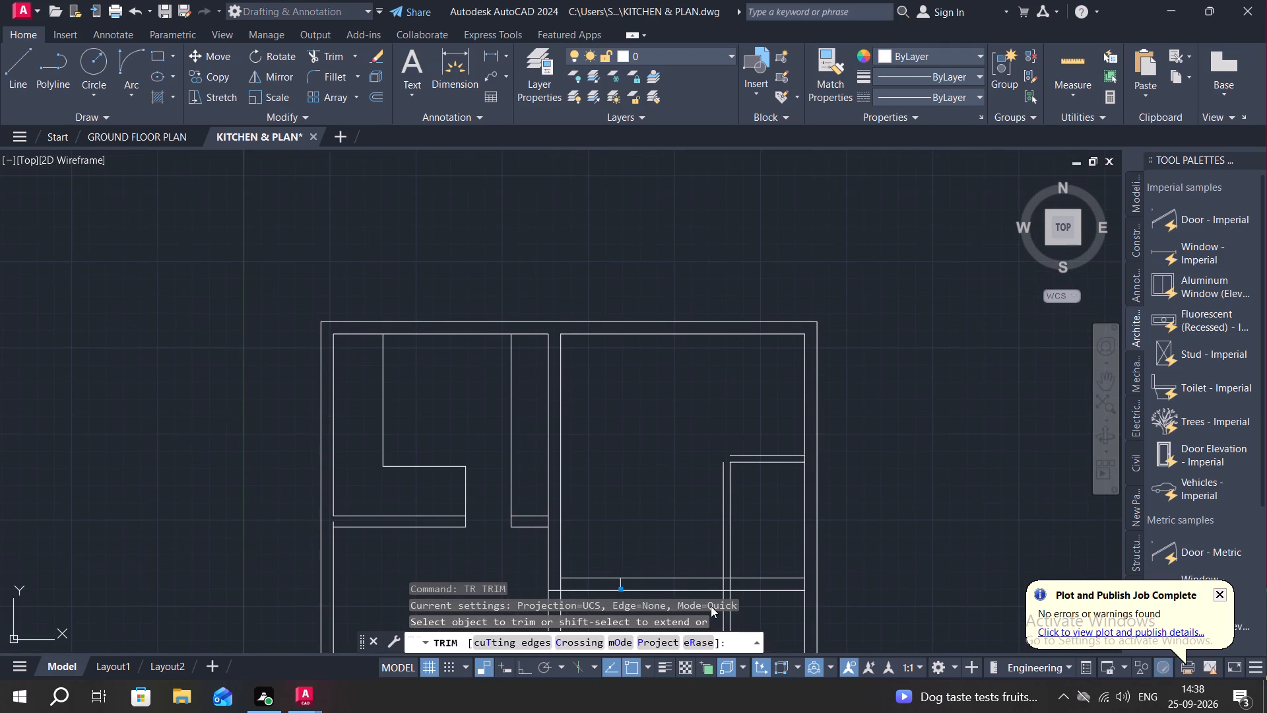
left_click_drag(710, 606, 748, 608)
left_click(732, 630)
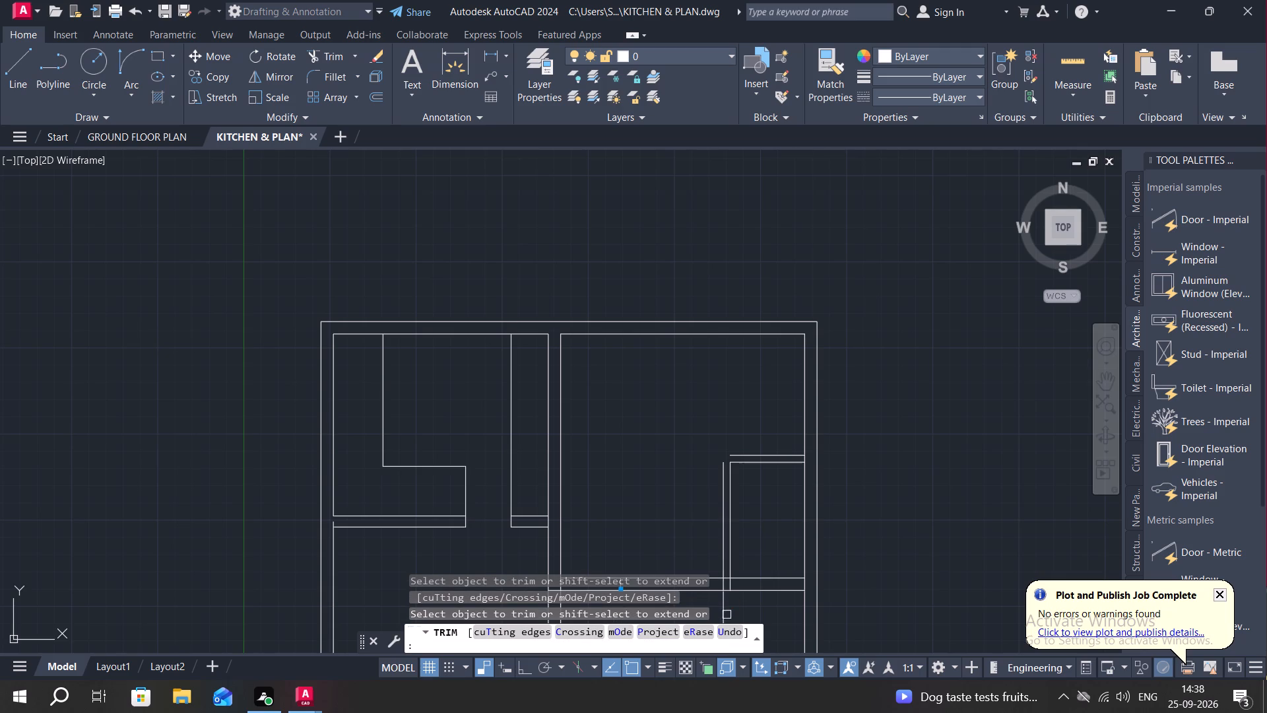
left_click(721, 610)
middle_click_drag(742, 594, 834, 376)
scroll(808, 358, "up", 3)
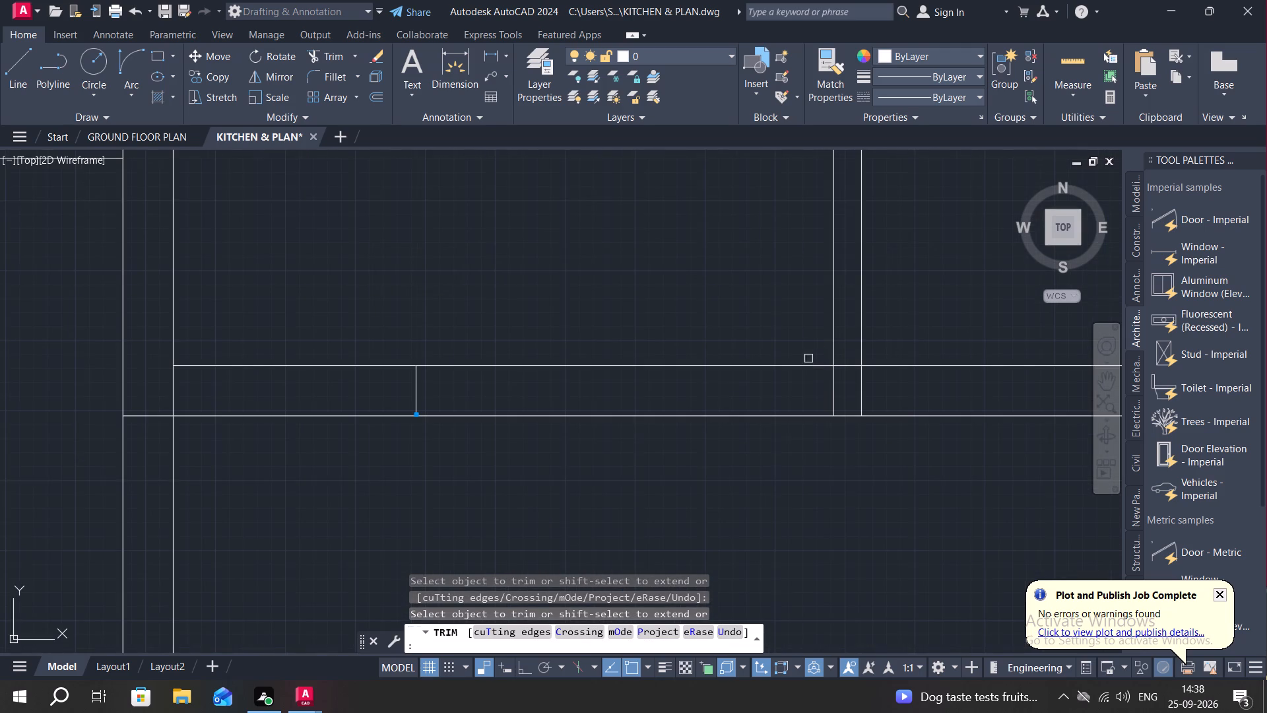
left_click(833, 396)
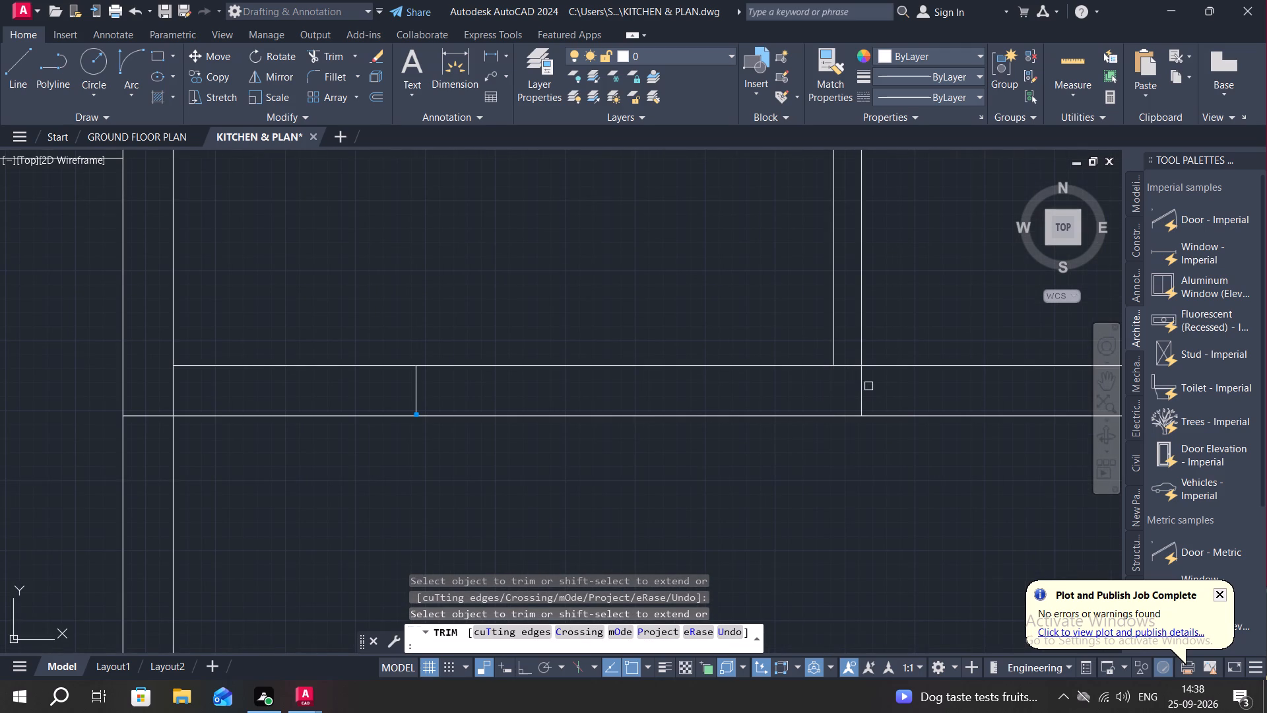
left_click(862, 384)
scroll(387, 471, "down", 2)
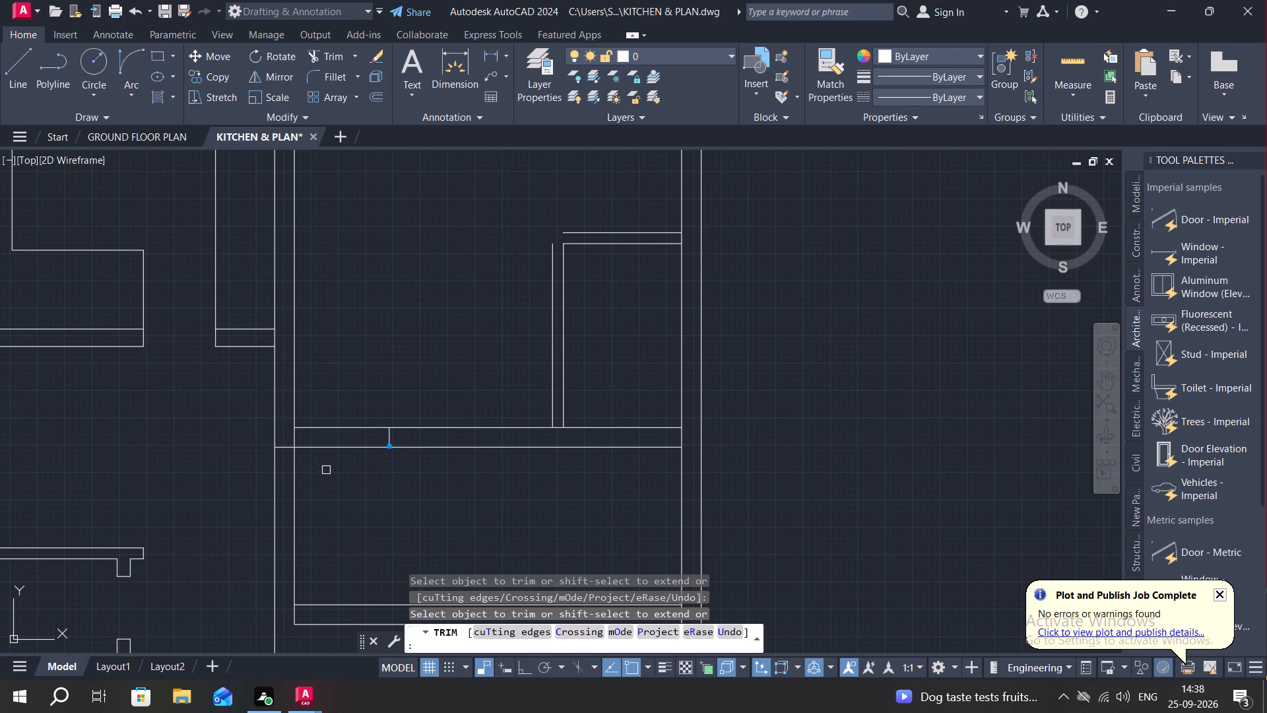
middle_click_drag(389, 525, 391, 525)
middle_click_drag(391, 525, 358, 511)
key("Escape")
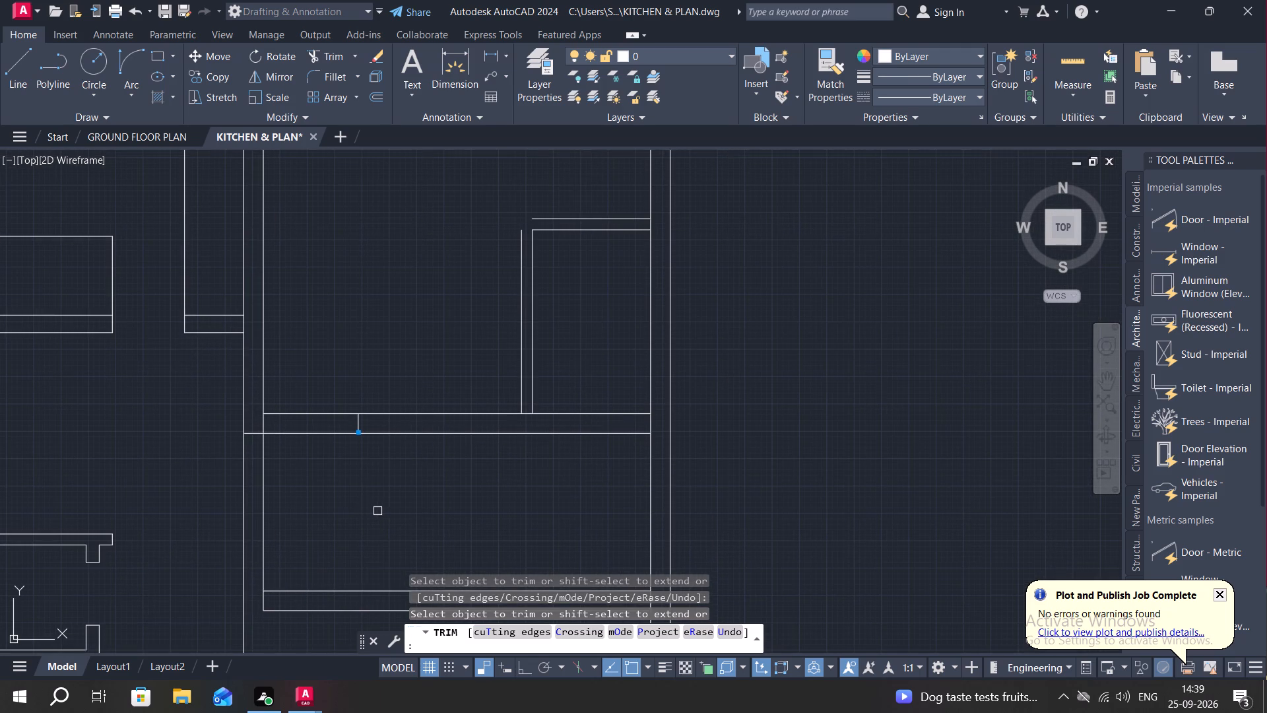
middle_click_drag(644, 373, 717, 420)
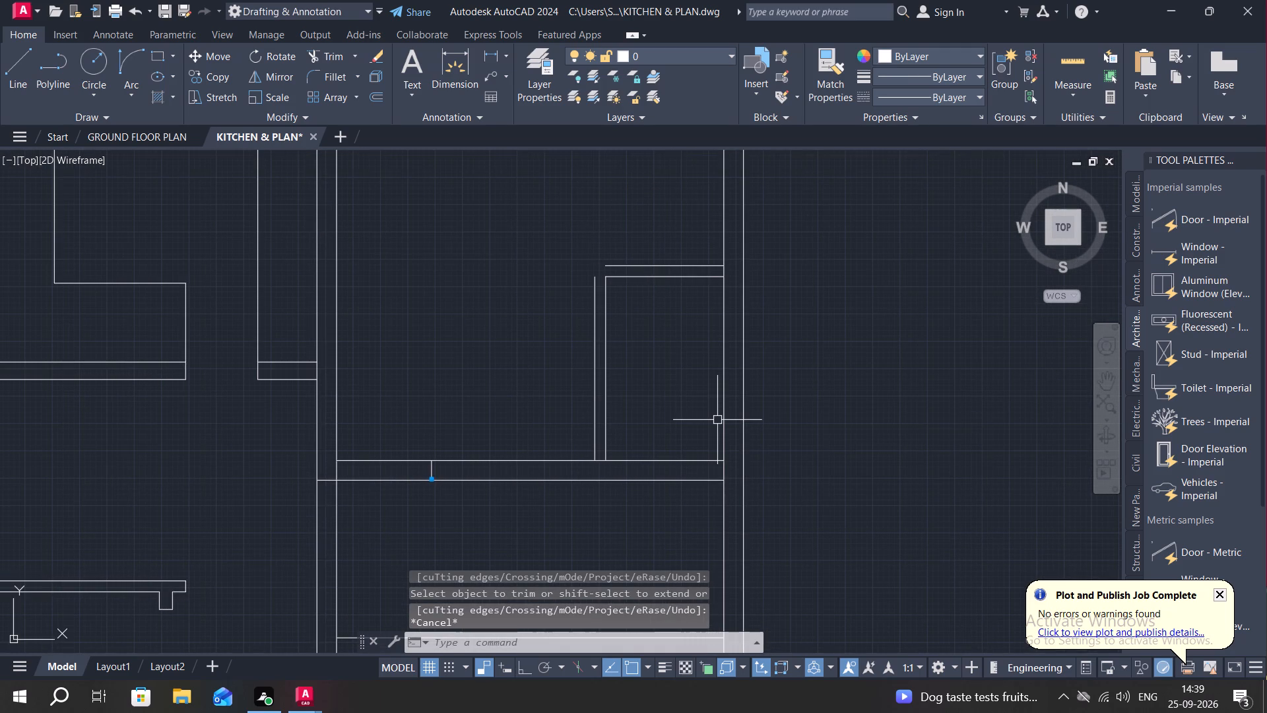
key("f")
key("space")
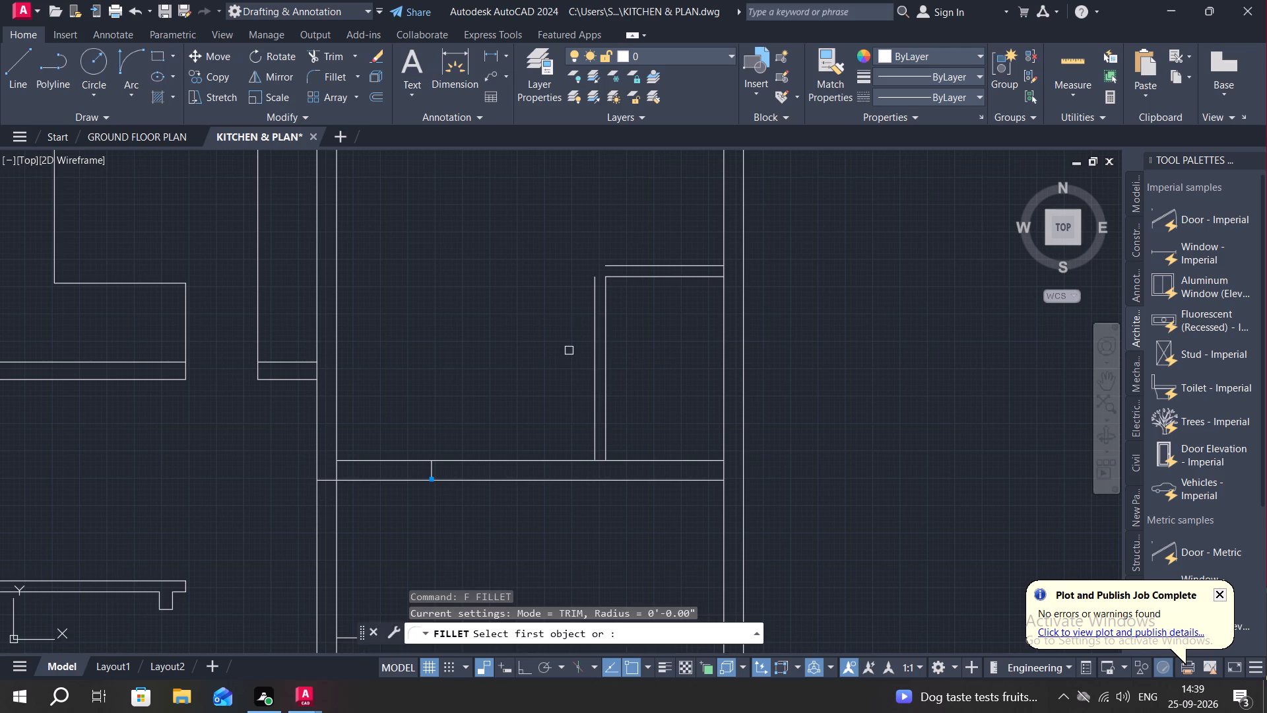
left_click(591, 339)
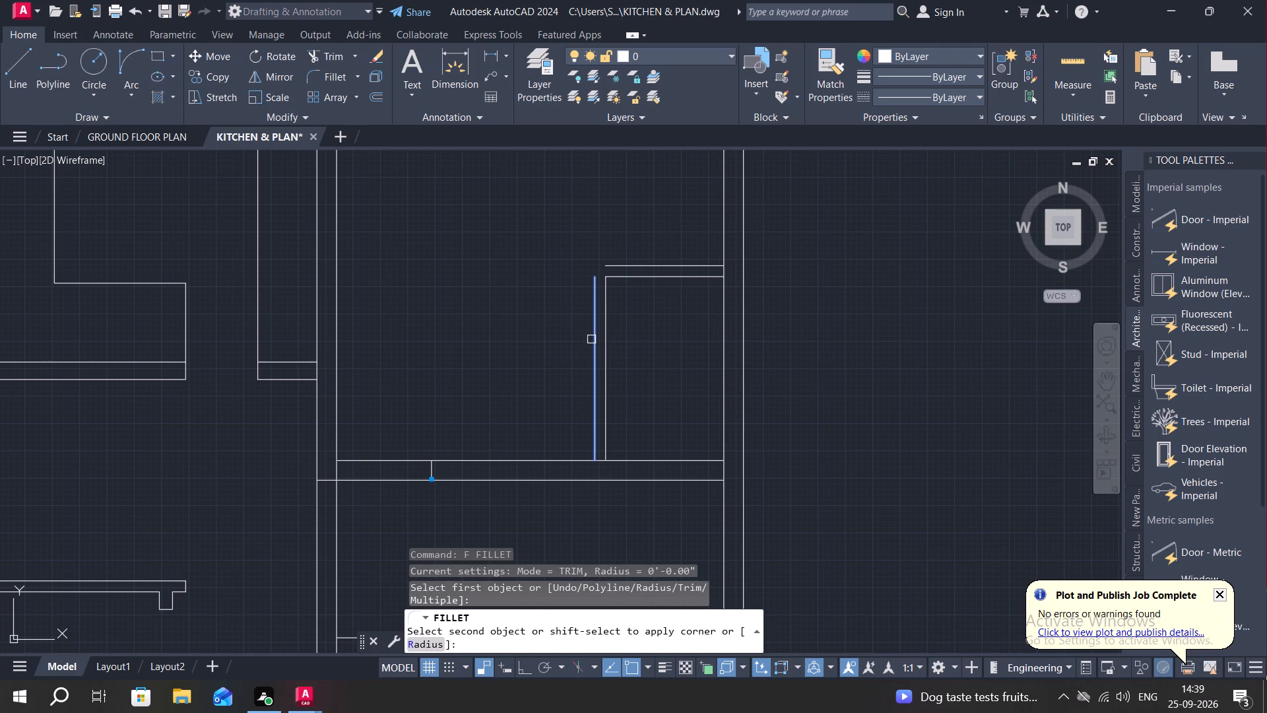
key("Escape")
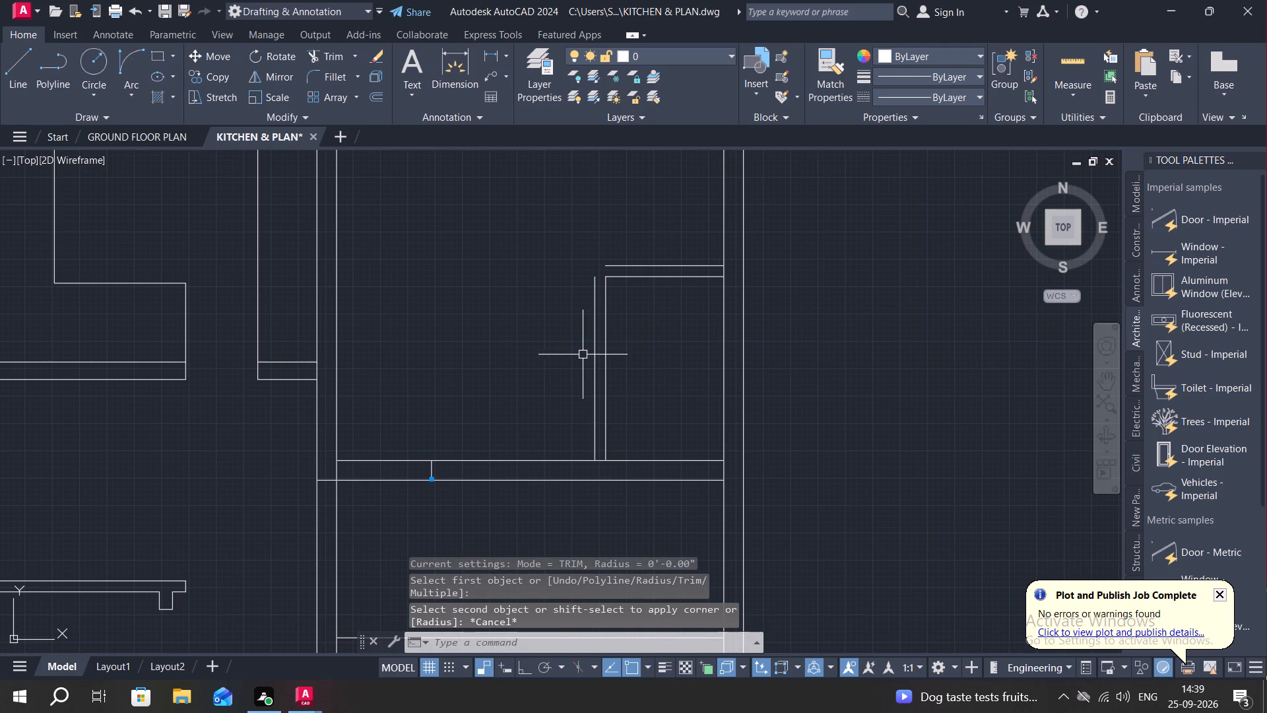
Fillet the enclosure's outer vertical and outer horizontal wall lines with zero radius so they meet in a square corner.
key("space")
left_click(698, 633)
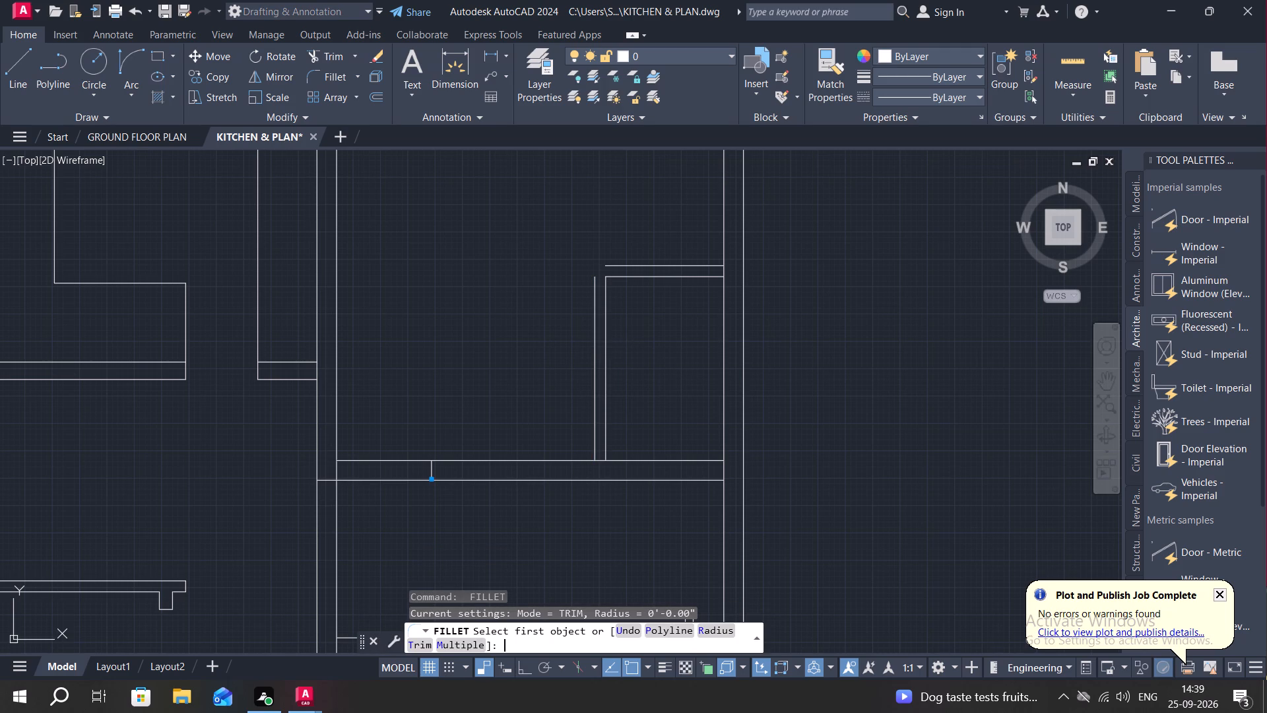
key("space")
key("space")
left_click(593, 372)
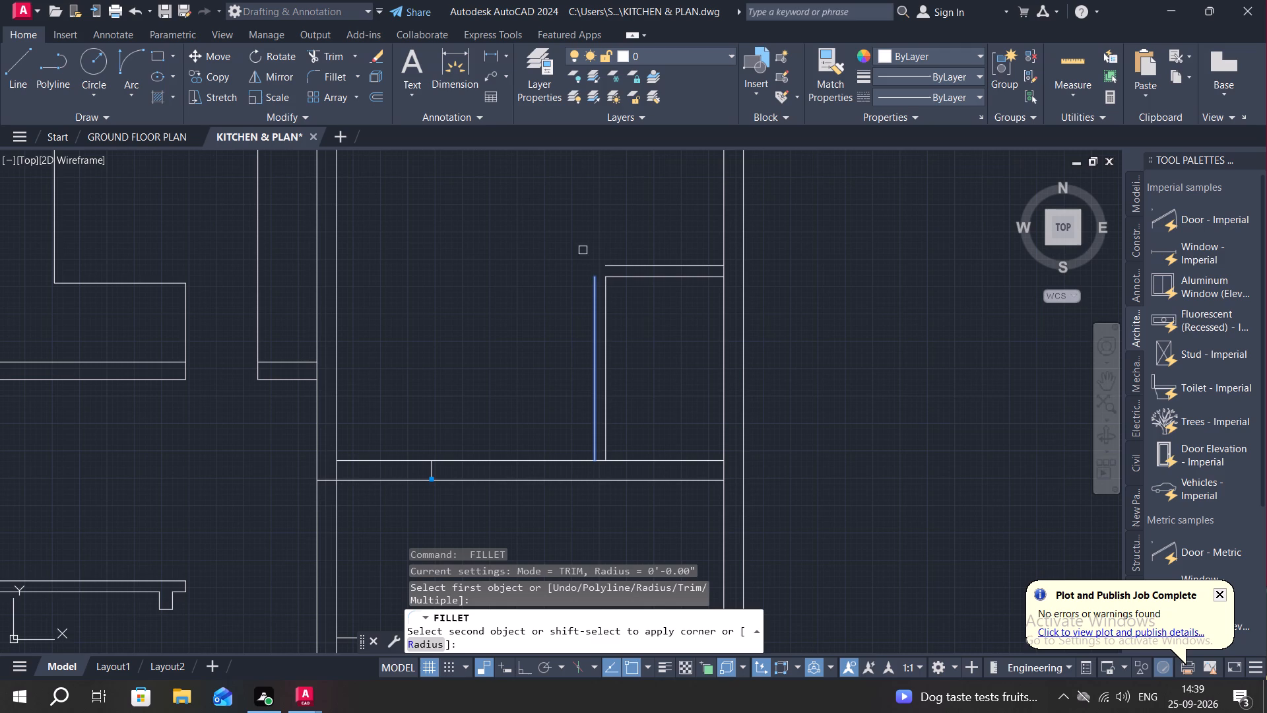
left_click(612, 267)
key("Escape")
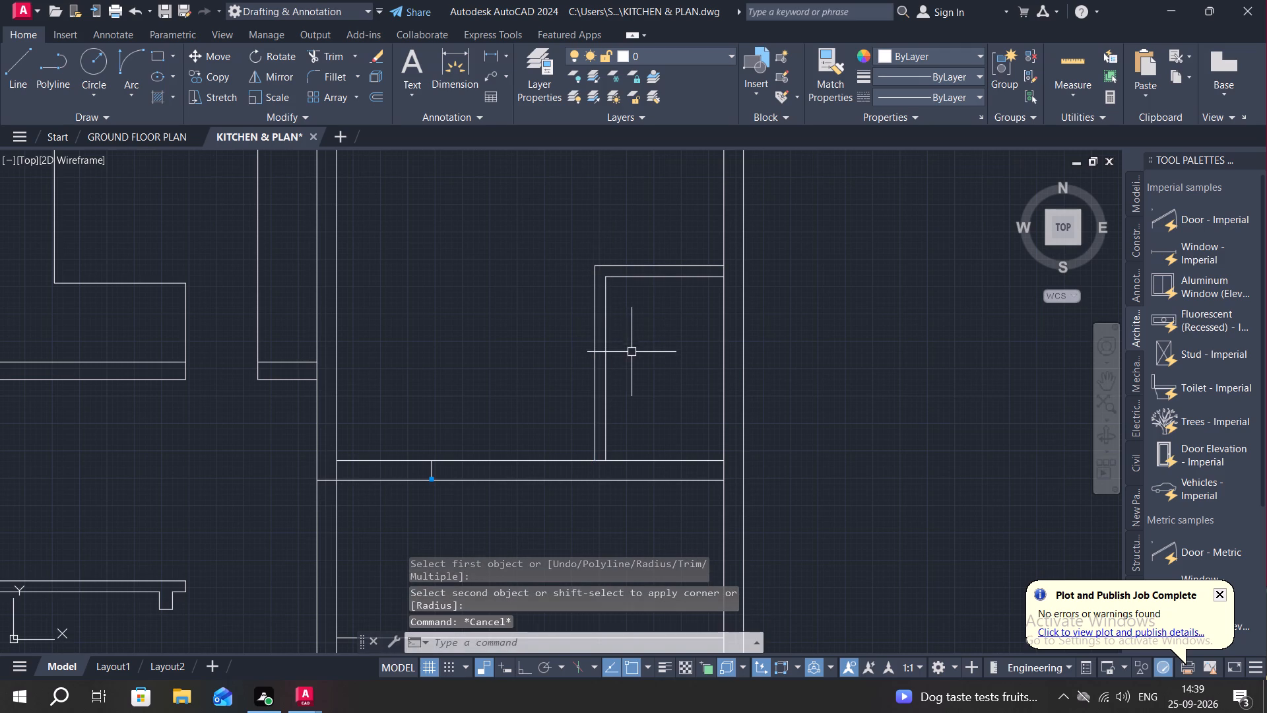
Draw two short lines across the enclosure's top wall, one near each end, to mark the sides of an opening.
key("l")
key("space")
scroll(637, 271, "up", 1)
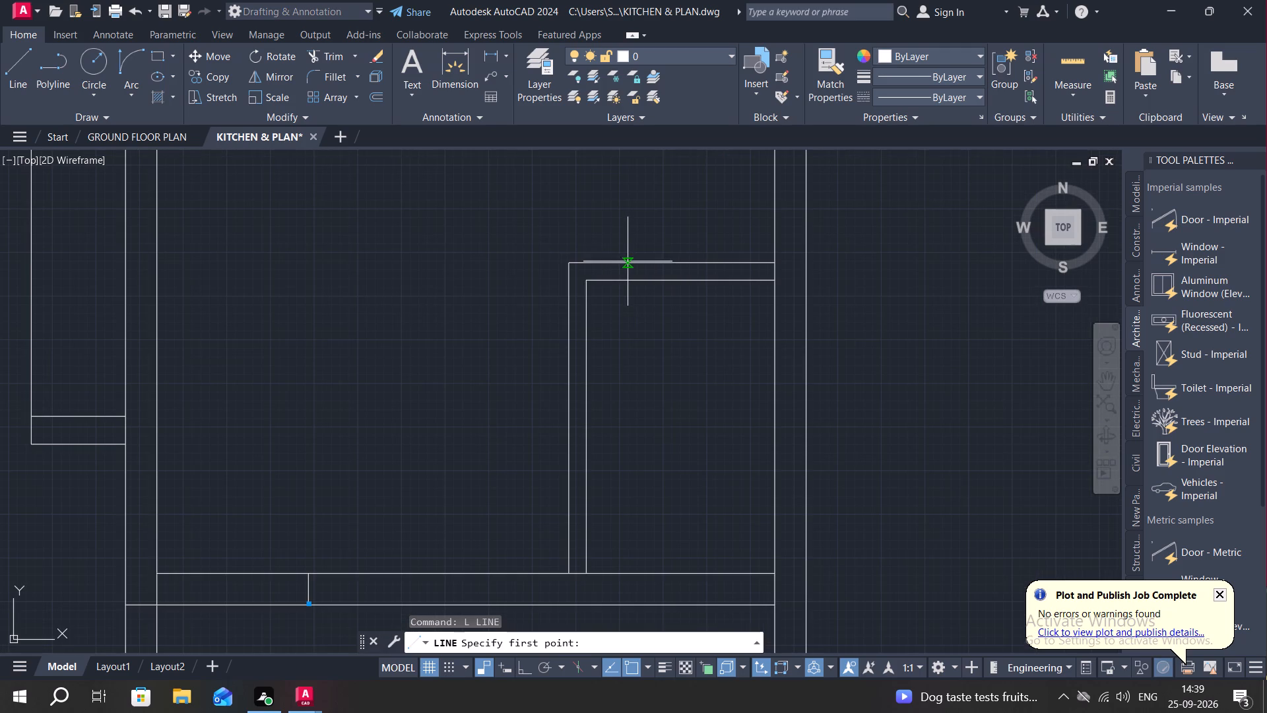
left_click(628, 265)
left_click(630, 283)
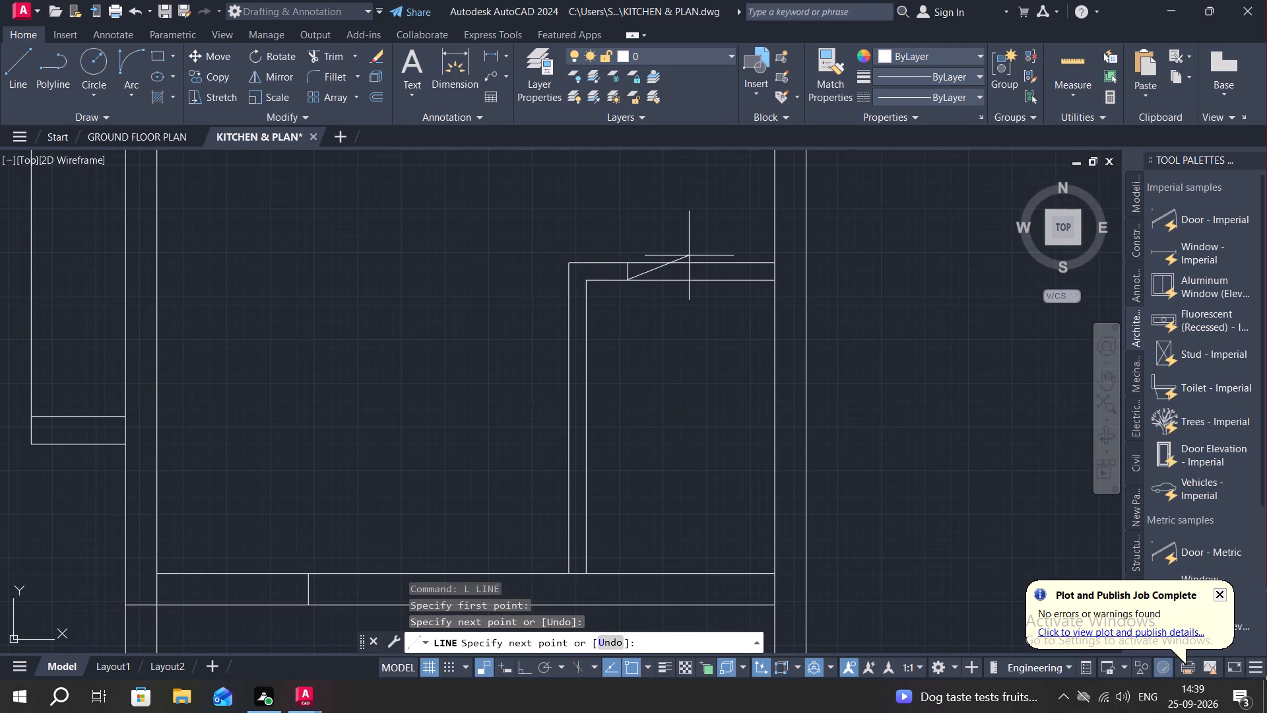
key("Escape")
key("space")
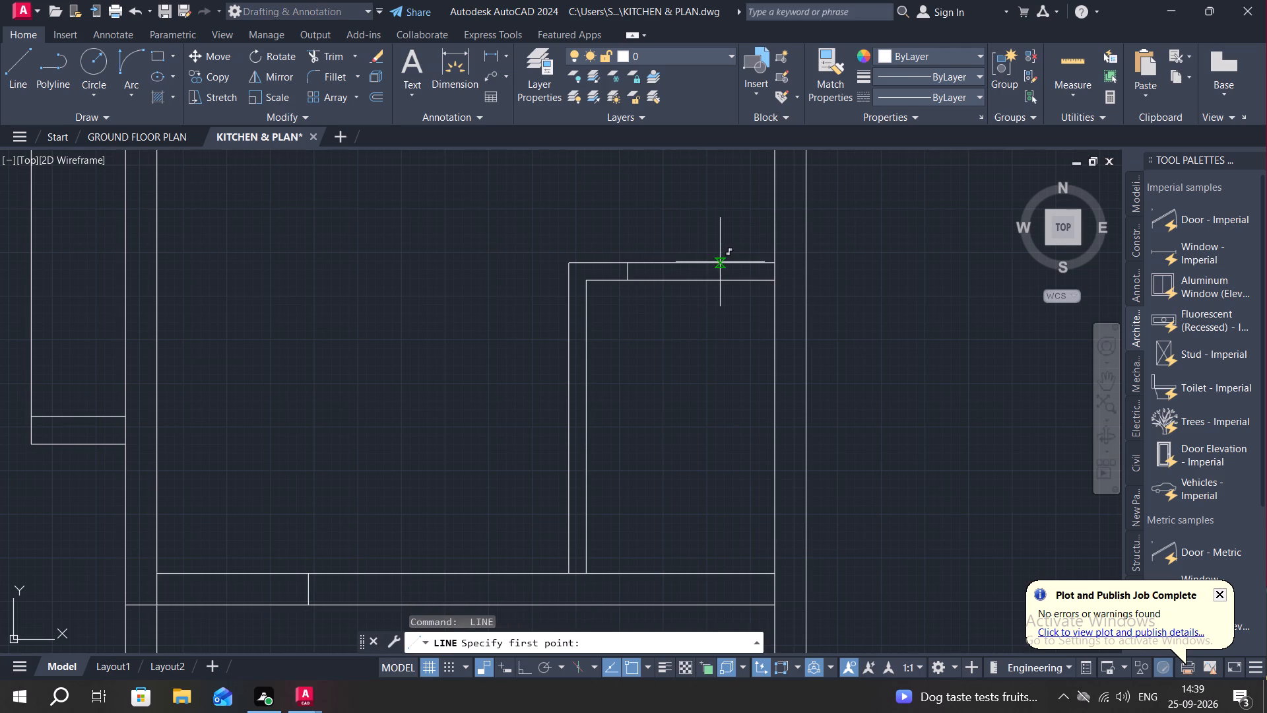
left_click(732, 263)
key("Escape")
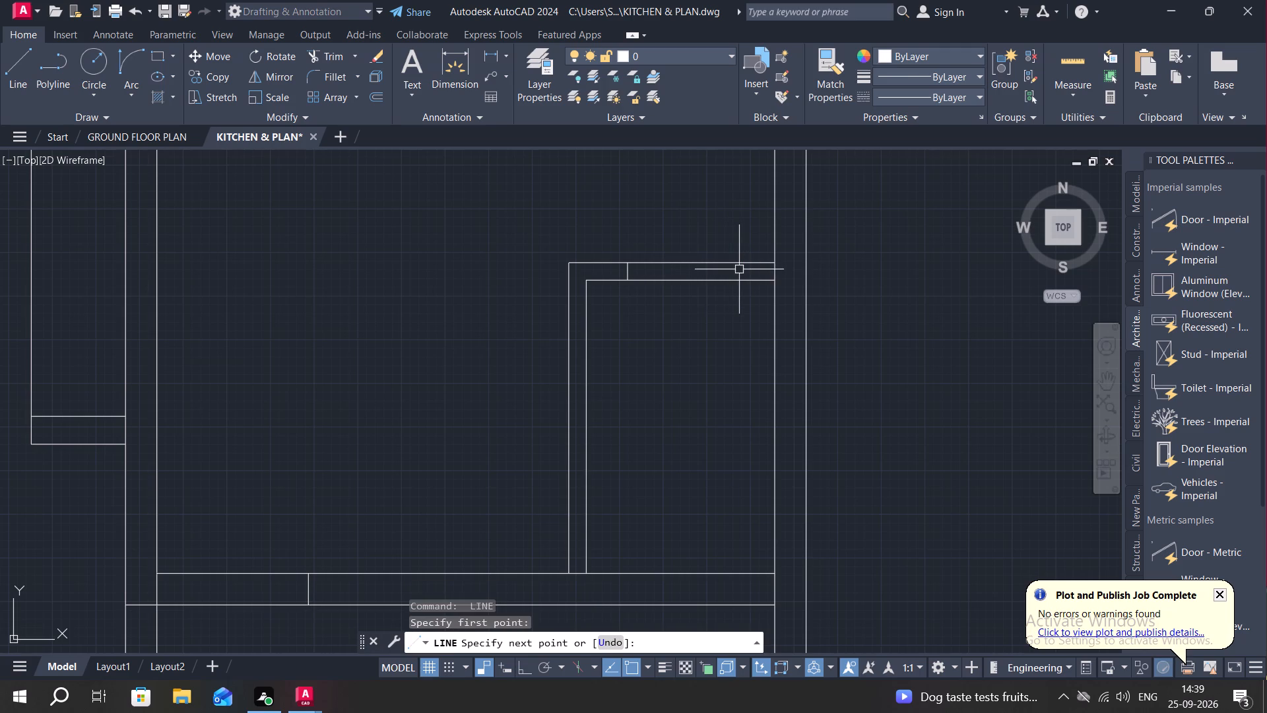
key("space")
left_click(746, 262)
left_click(750, 279)
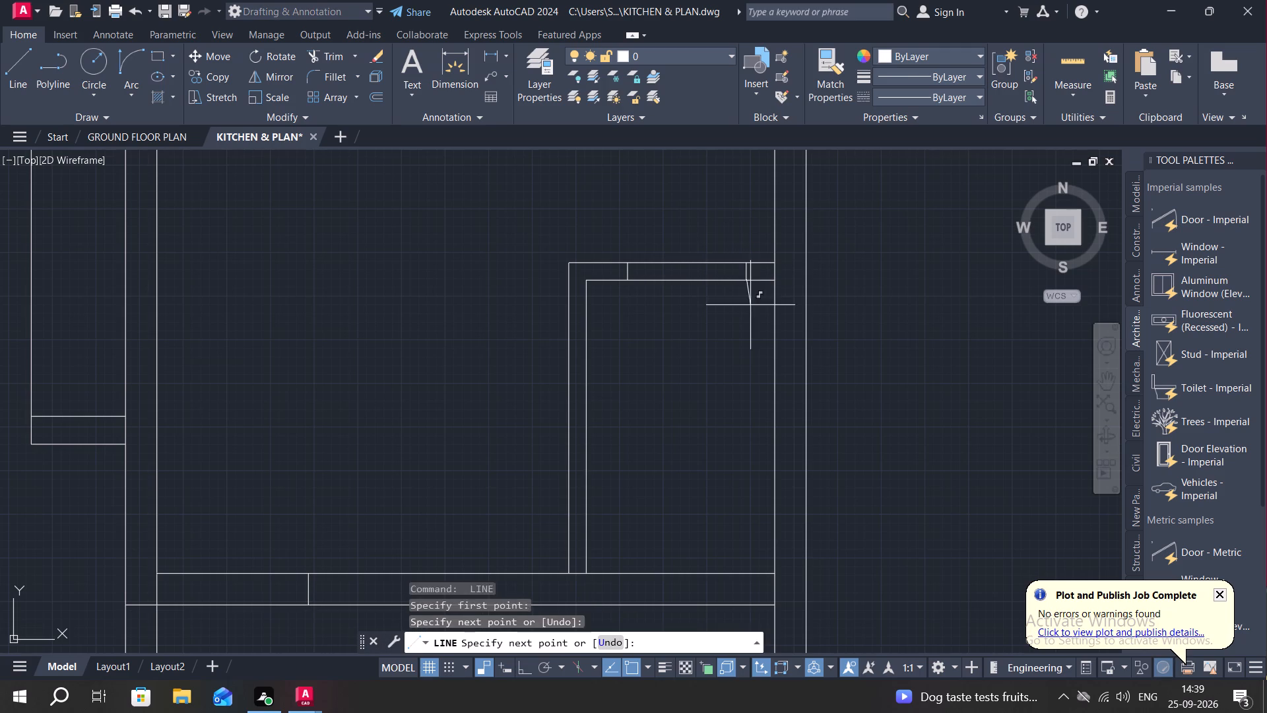
key("Escape")
Trim both lines of the enclosure's top wall between the two short lines to open the doorway.
type("TR")
key("space")
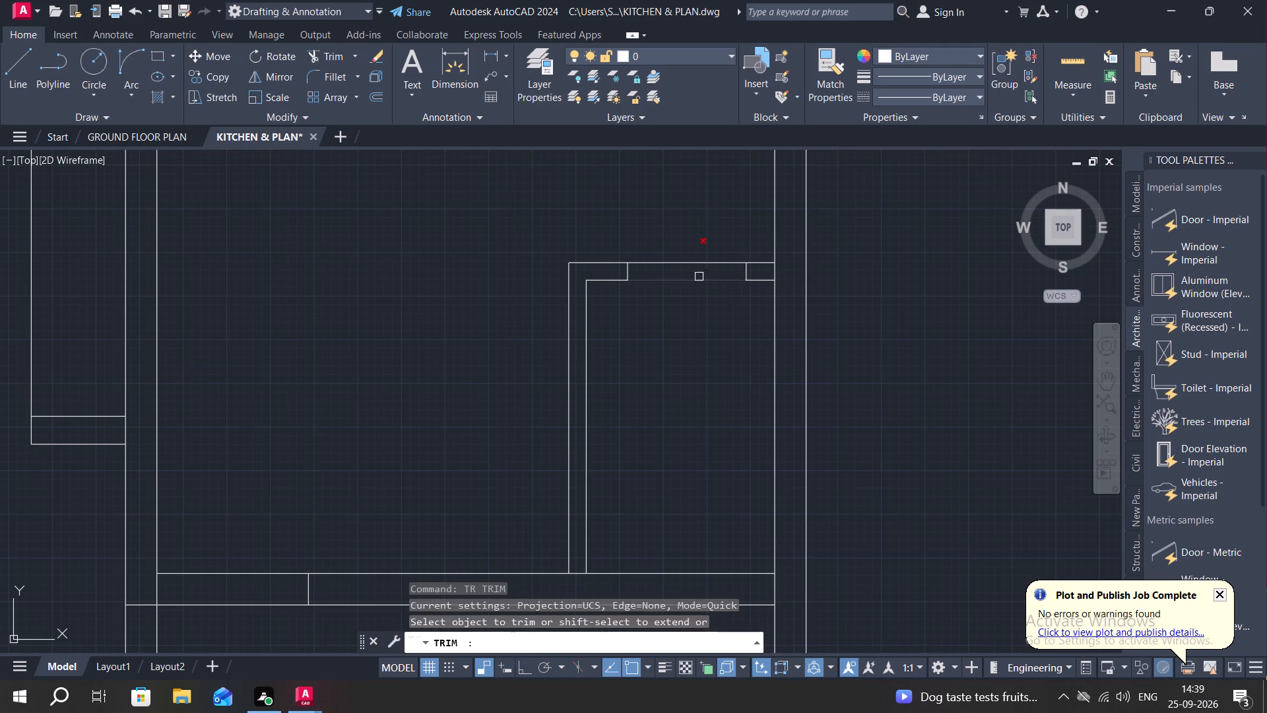
left_click(682, 237)
left_click(710, 322)
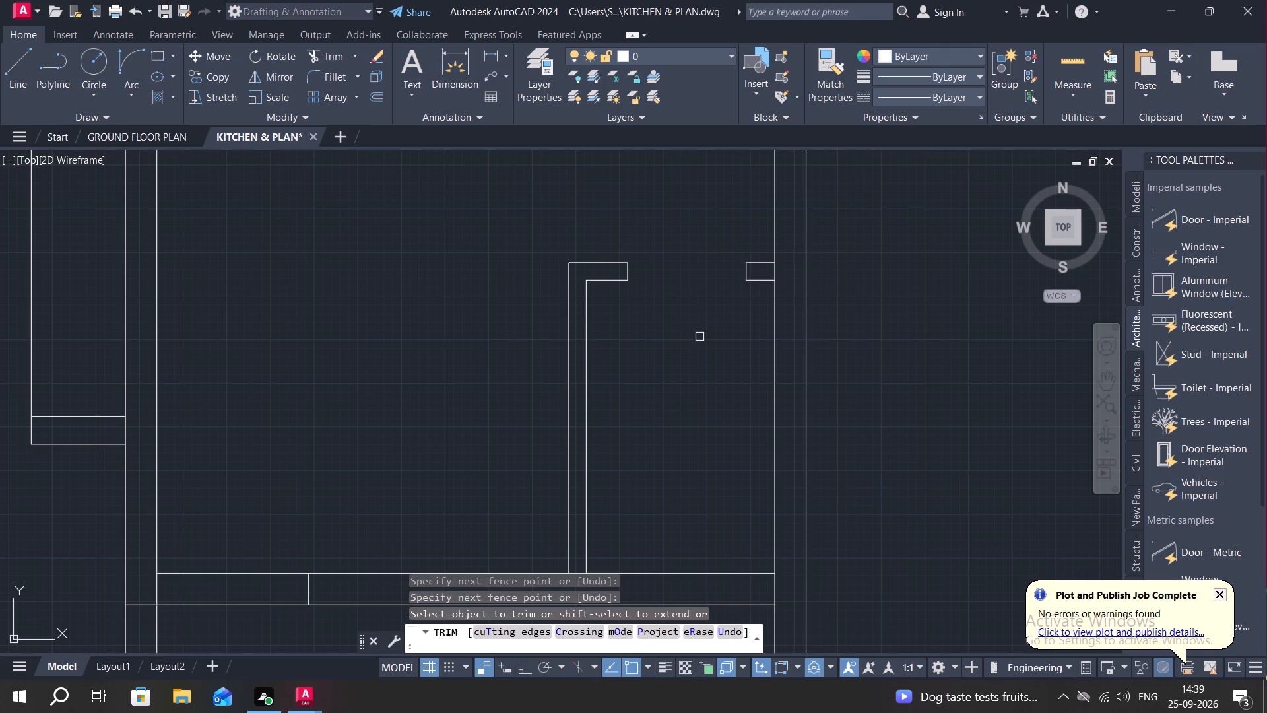
key("Escape")
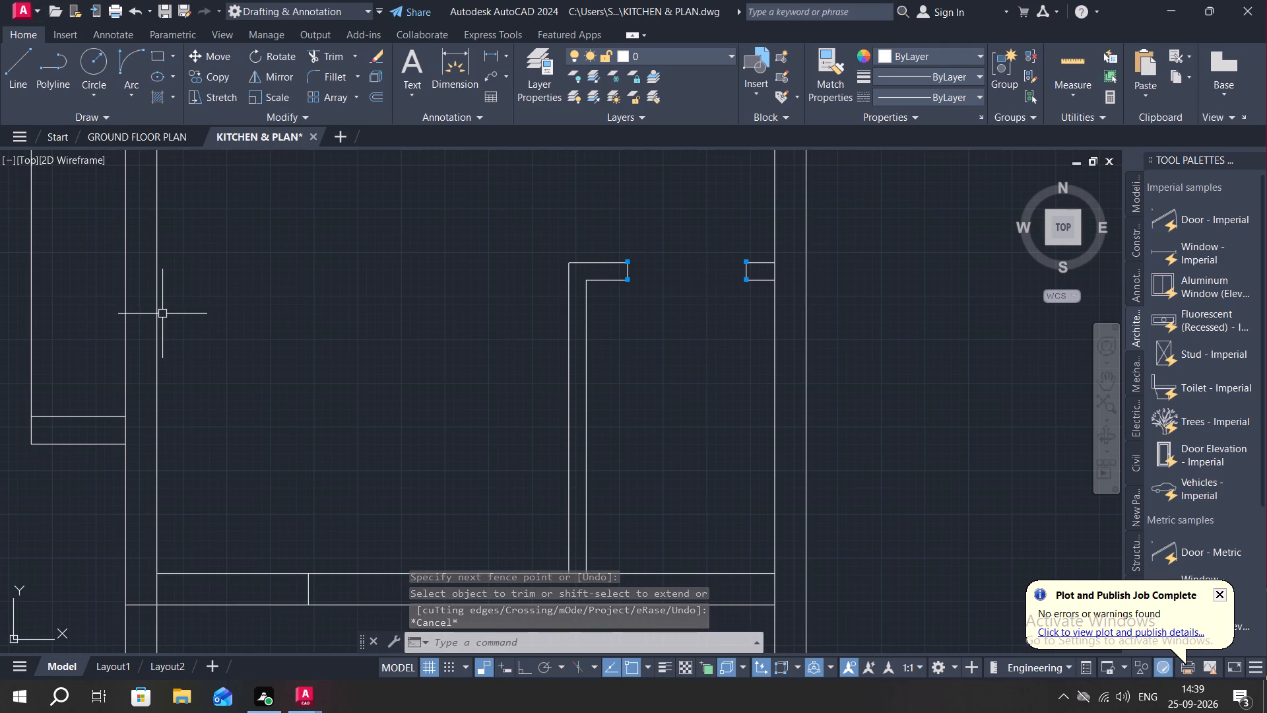
Extend both lines of the lower partition across to the far face of the central wall.
scroll(728, 354, "down", 1)
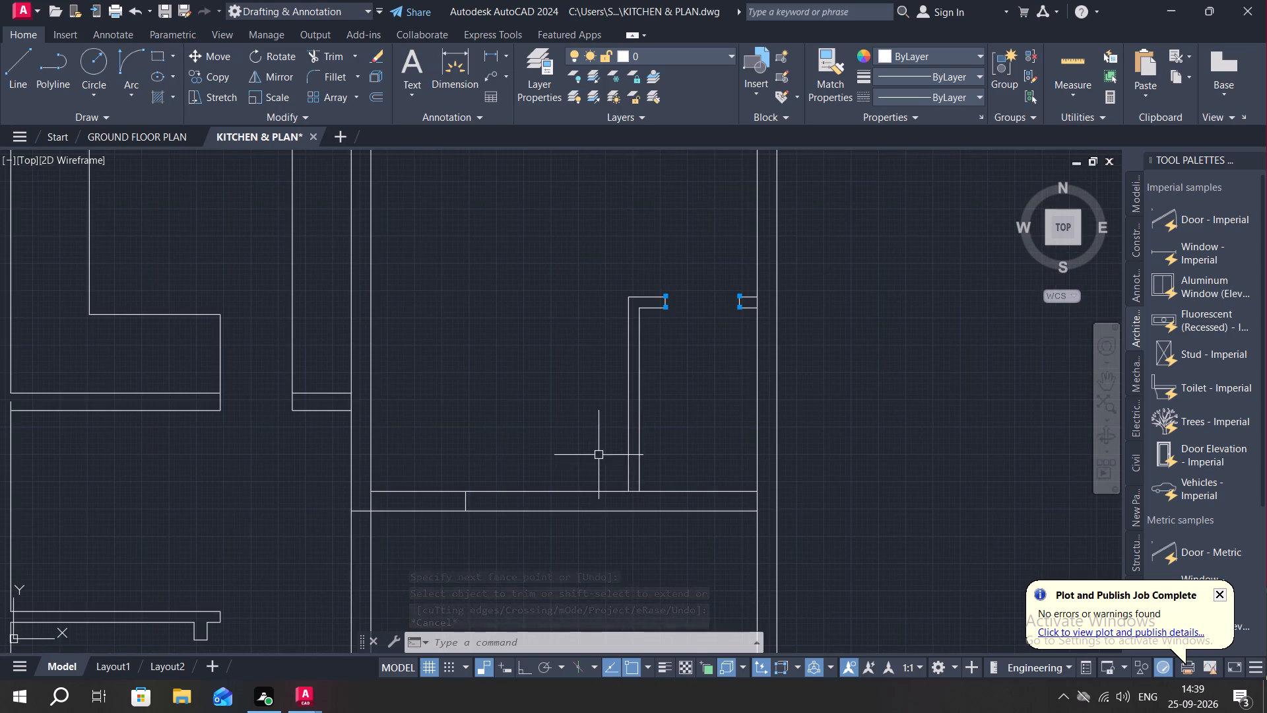
middle_click_drag(600, 446, 816, 426)
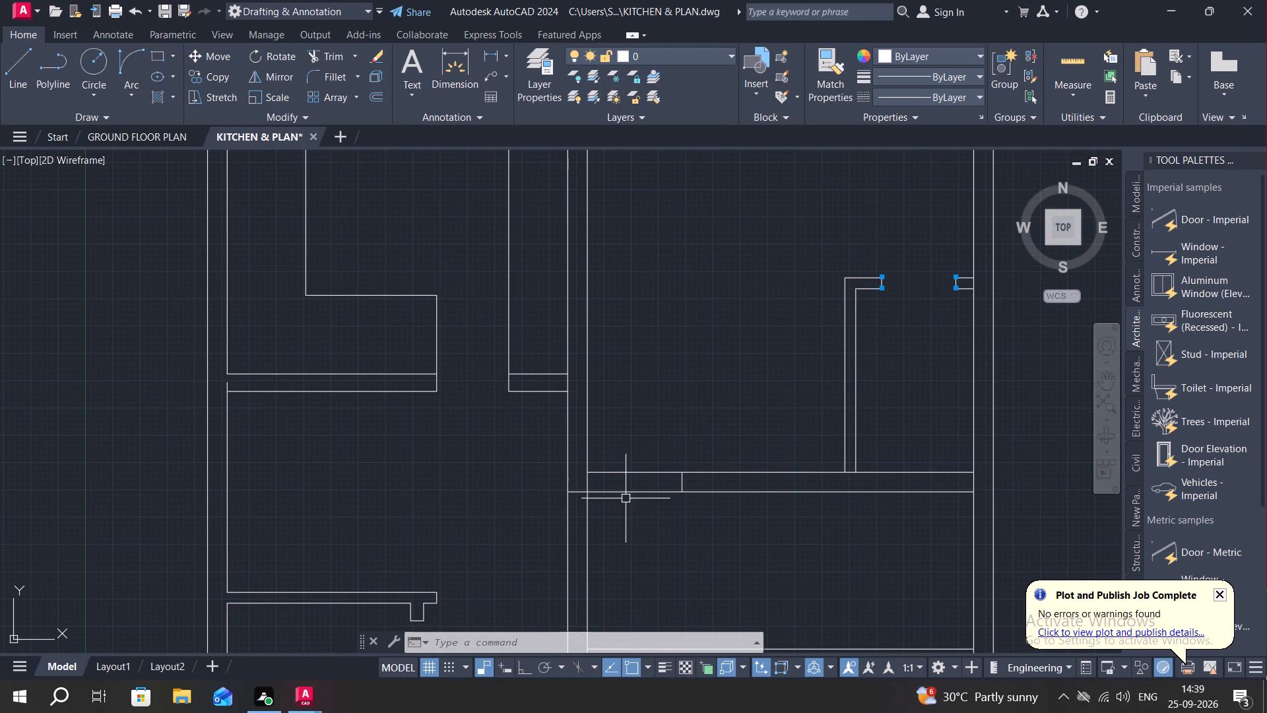
scroll(652, 545, "down", 1)
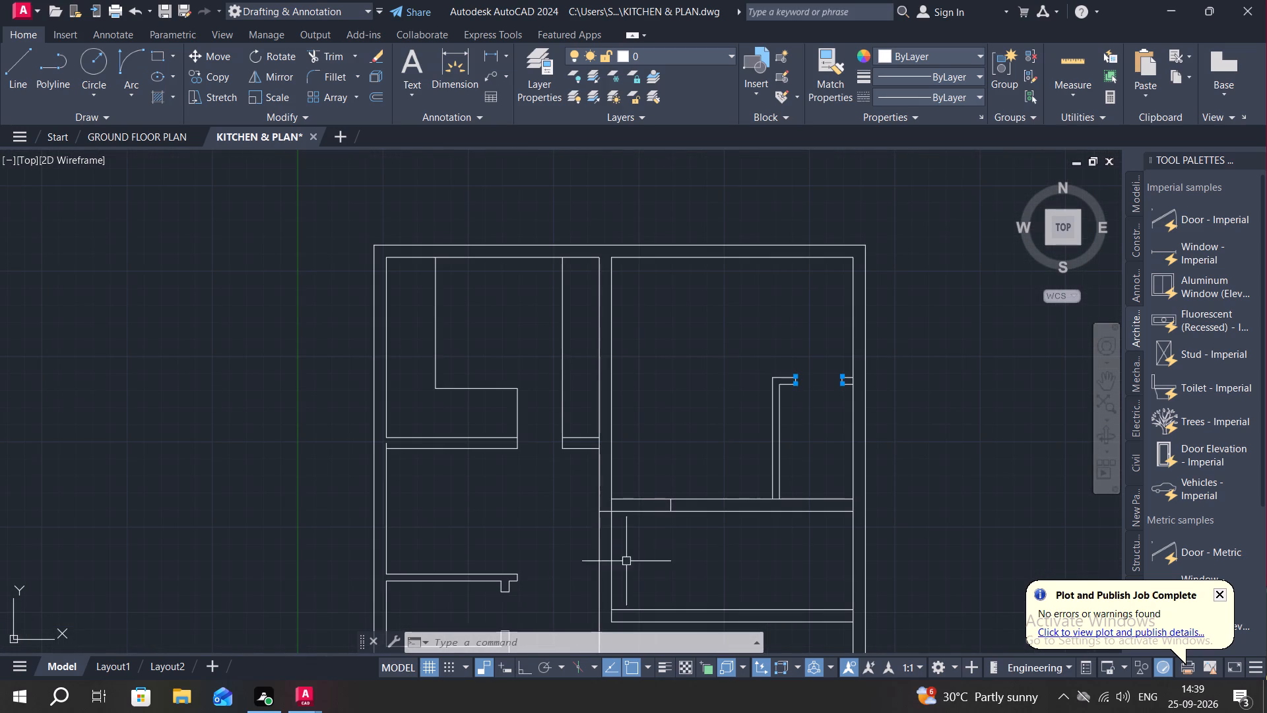
type("EX")
key("space")
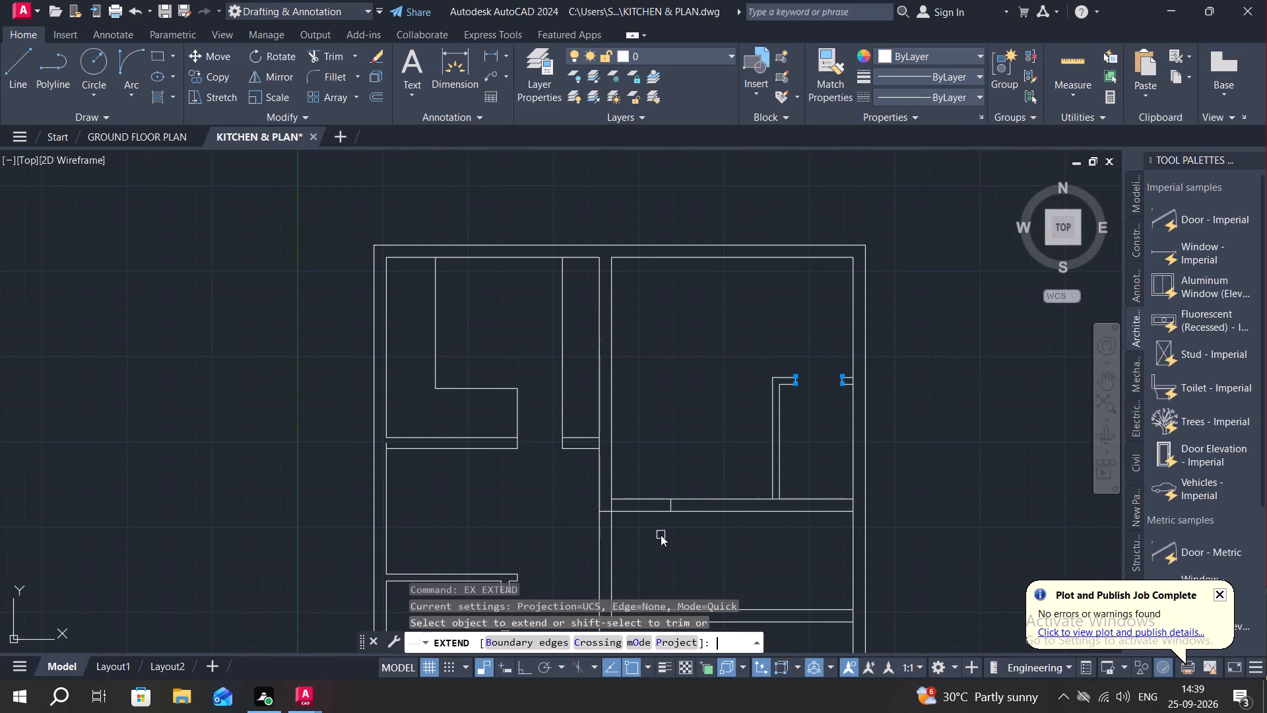
middle_click_drag(707, 570, 711, 480)
left_click(628, 521)
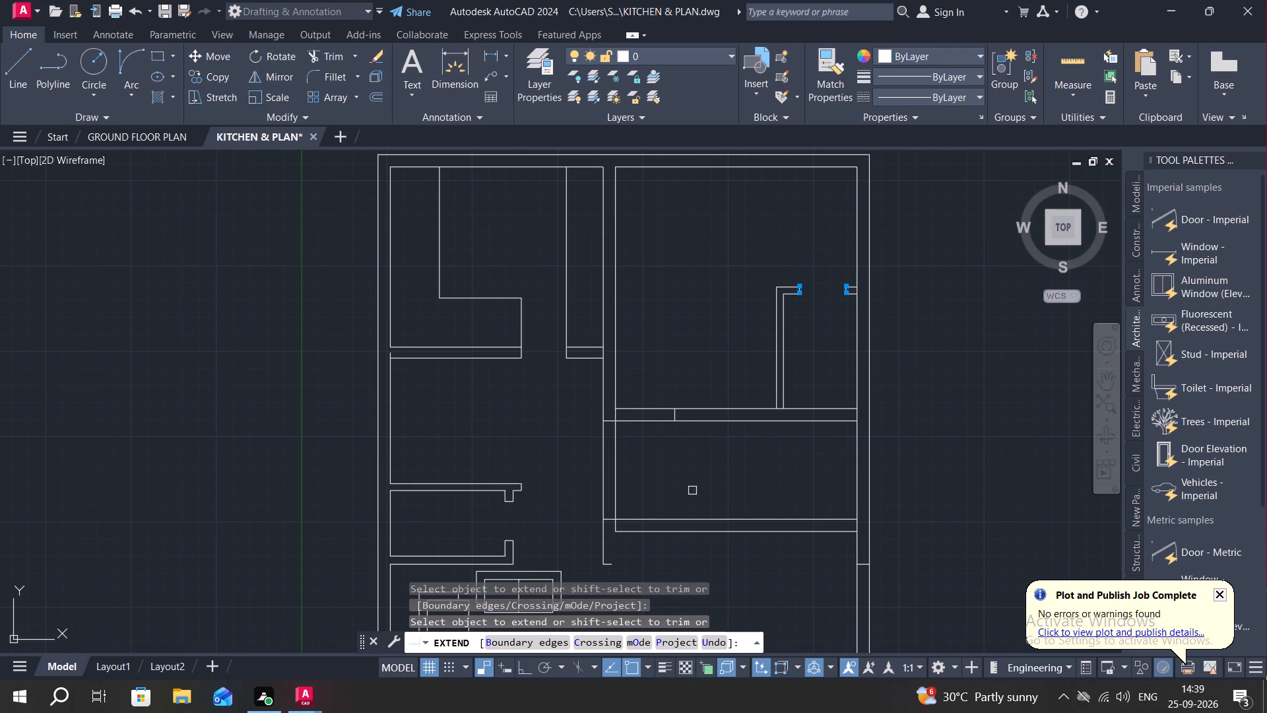
left_click(669, 533)
key("Escape")
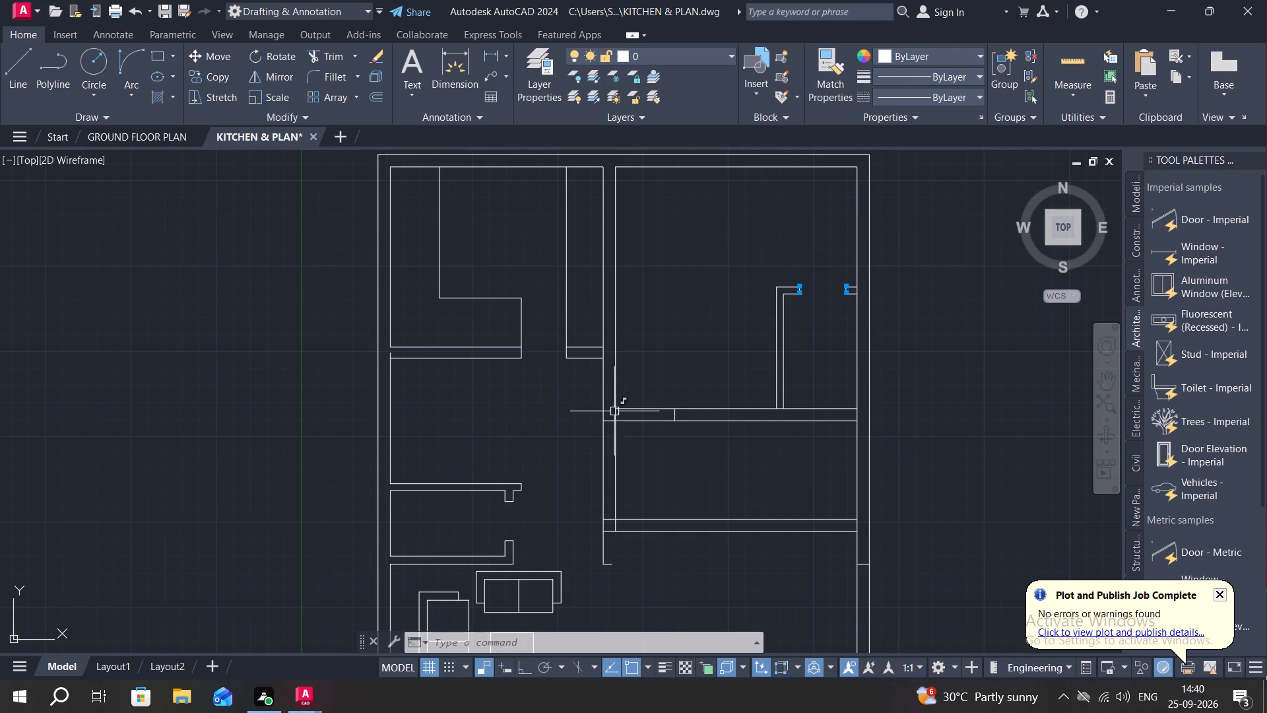
Trim the central wall's two lines between the upper and lower partitions to open a passage.
scroll(628, 402, "up", 1)
type("TR")
key("space")
left_click_drag(575, 497, 639, 512)
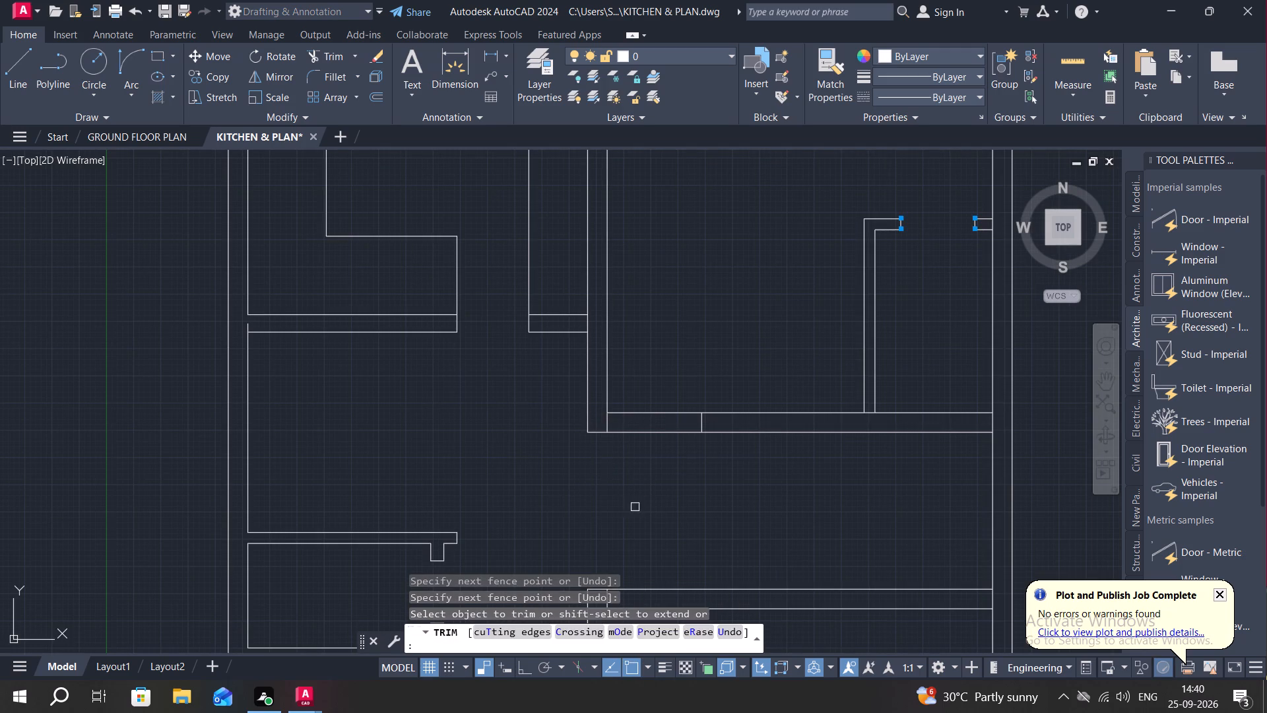
key("Escape")
Trim away the leftover wall line at the upper partition's corner and the short cross line inside that partition.
key("space")
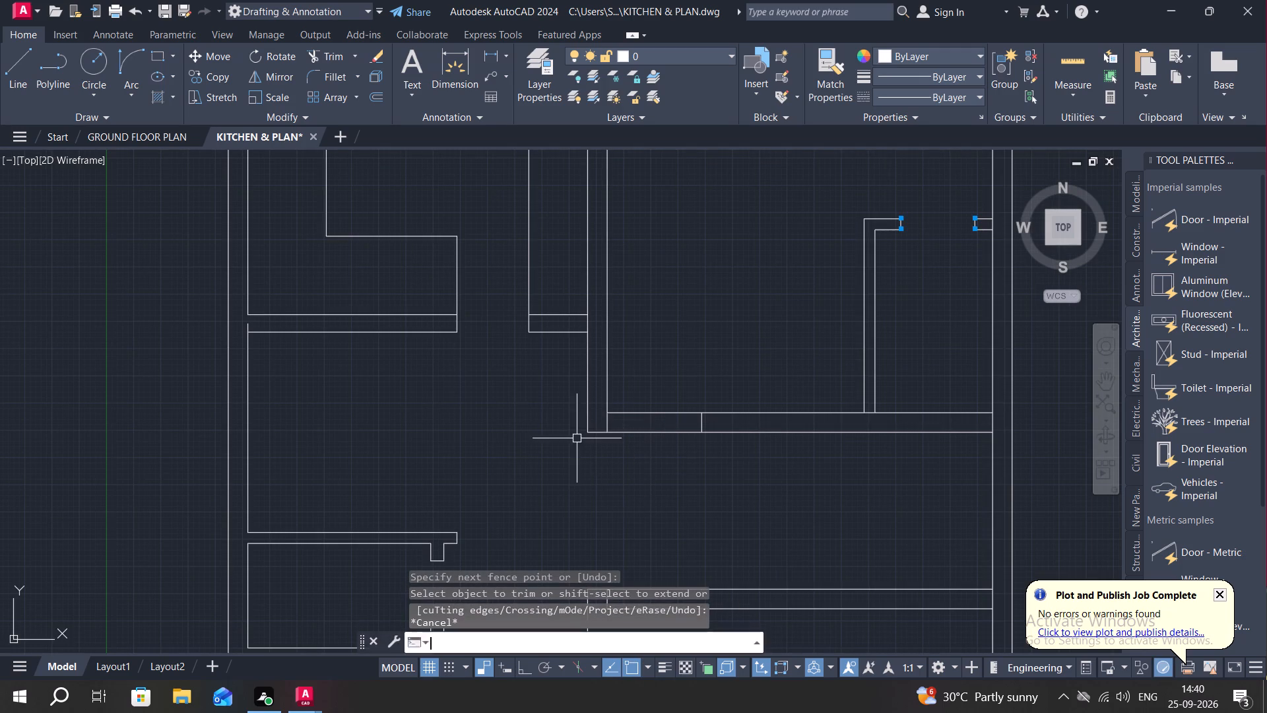
left_click(606, 426)
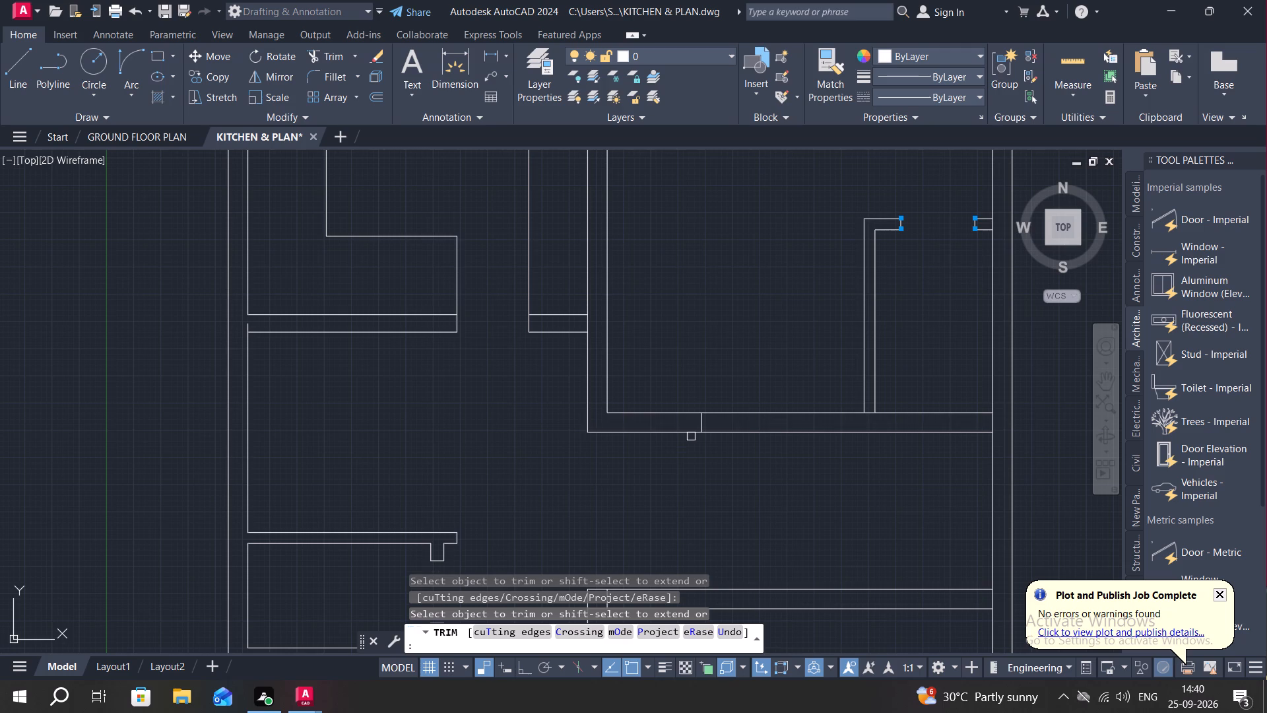
left_click(703, 421)
key("space")
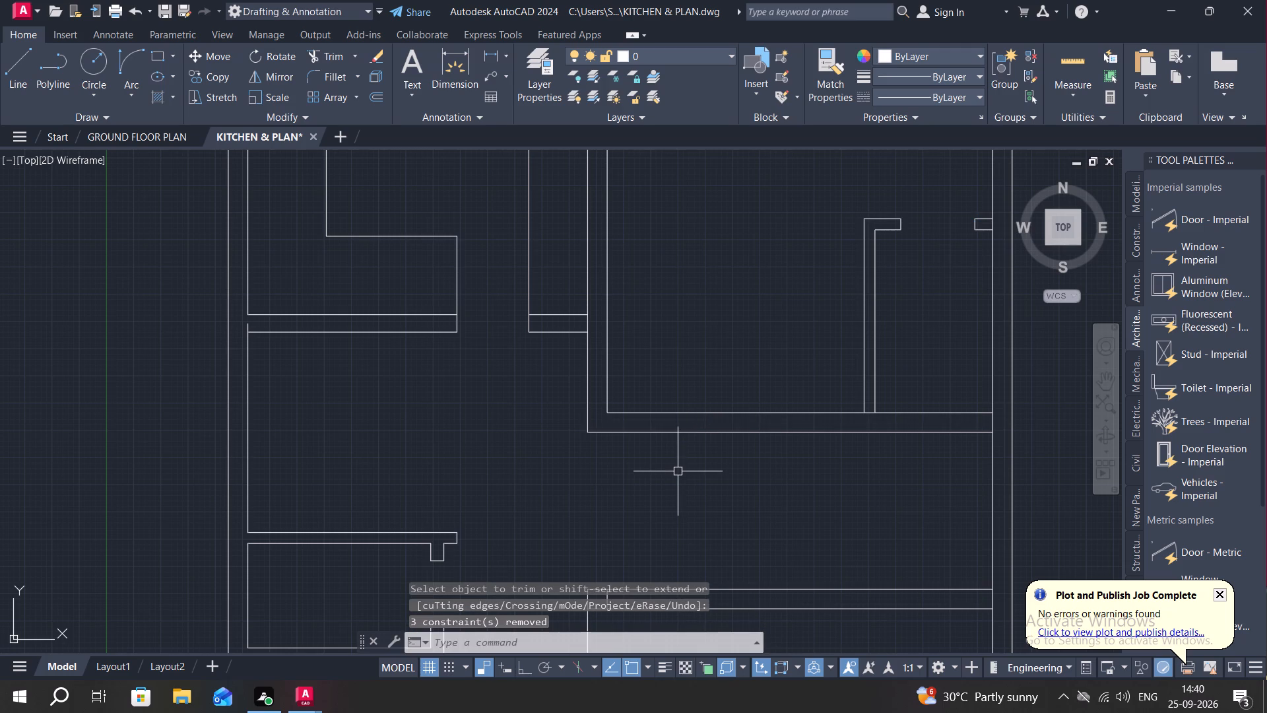
Draw a short line across the upper partition, close to its corner with the central wall.
key("l")
key("space")
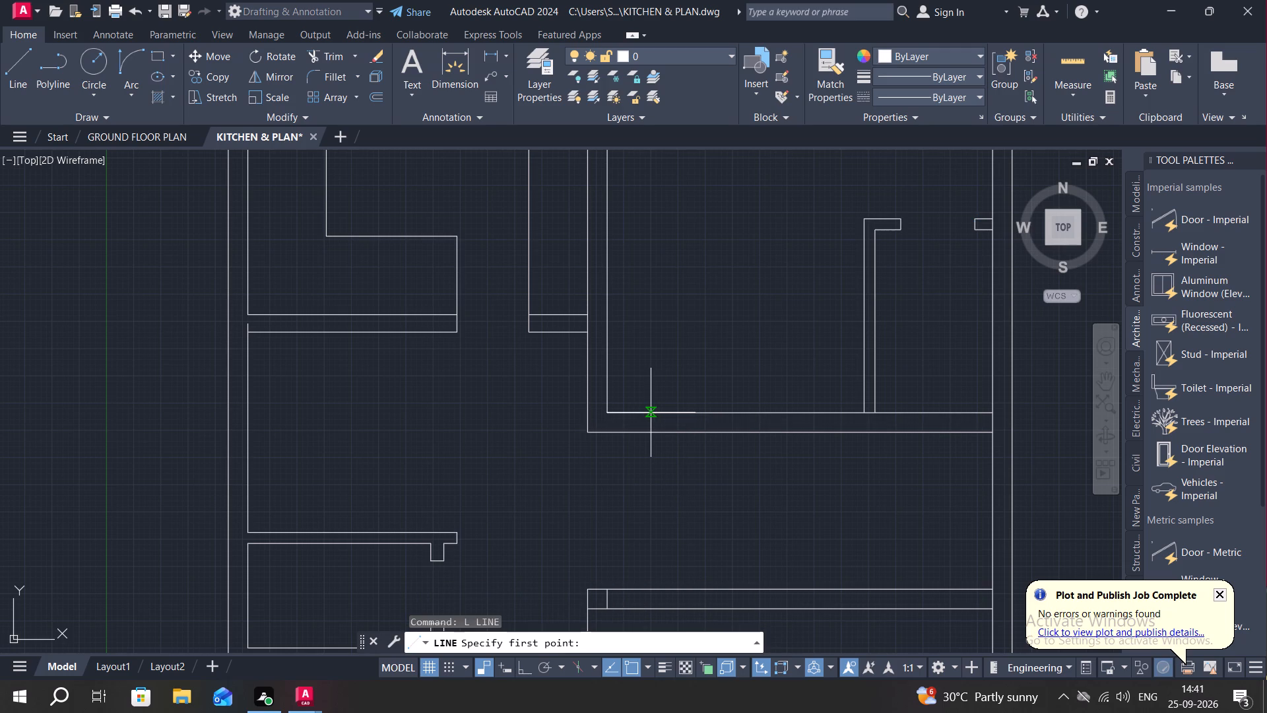
left_click(650, 413)
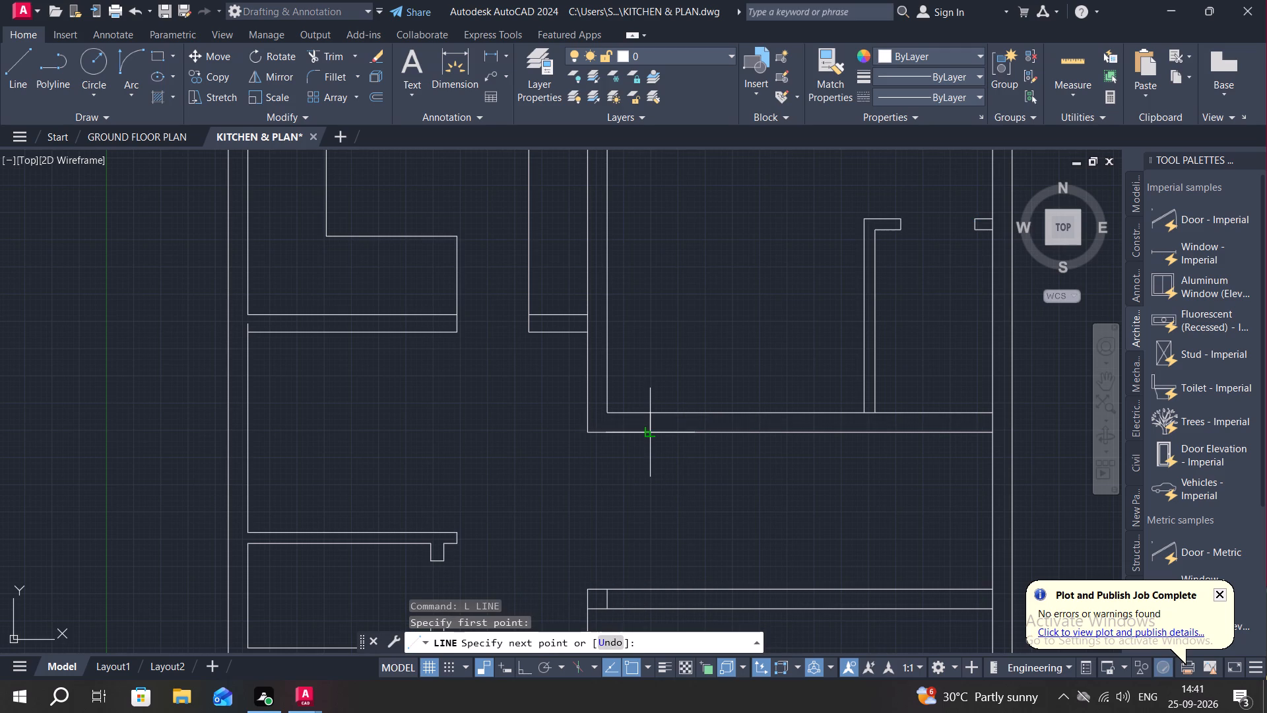
left_click(654, 434)
key("space")
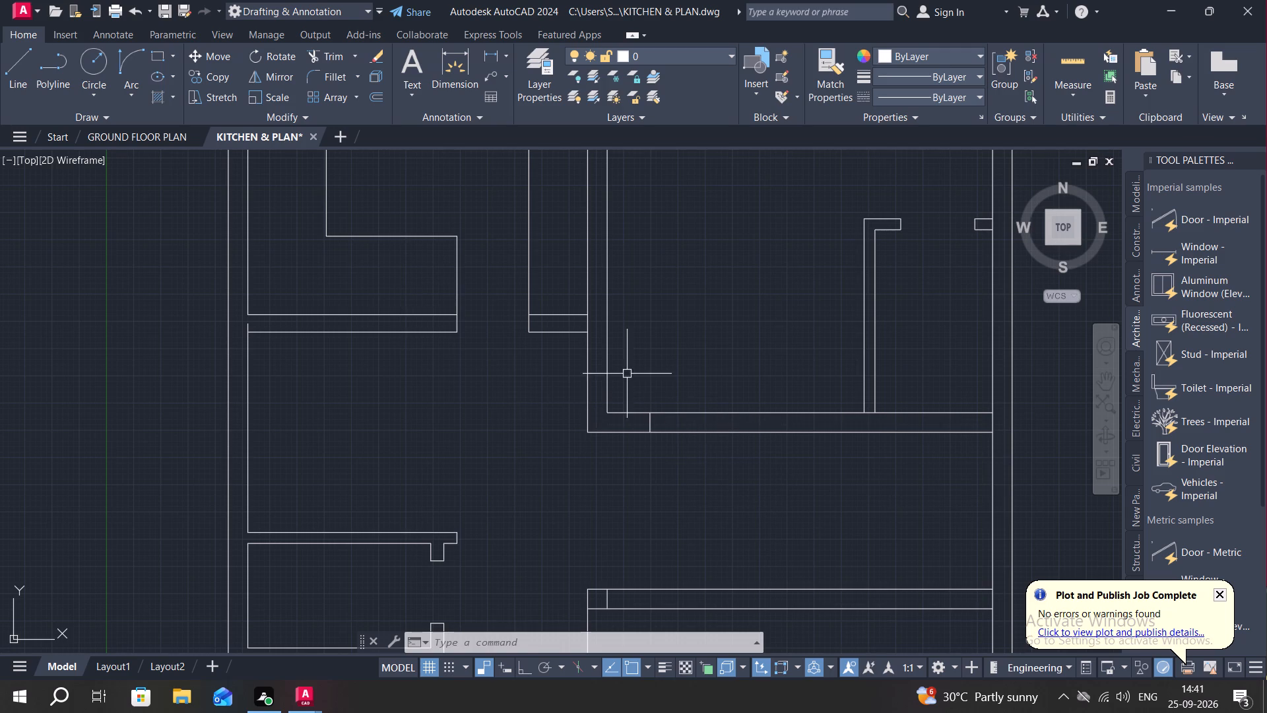
key("Escape")
Offset the short cross line 3' along the upper partition toward the enclosure to mark a door opening.
type("O")
key("space")
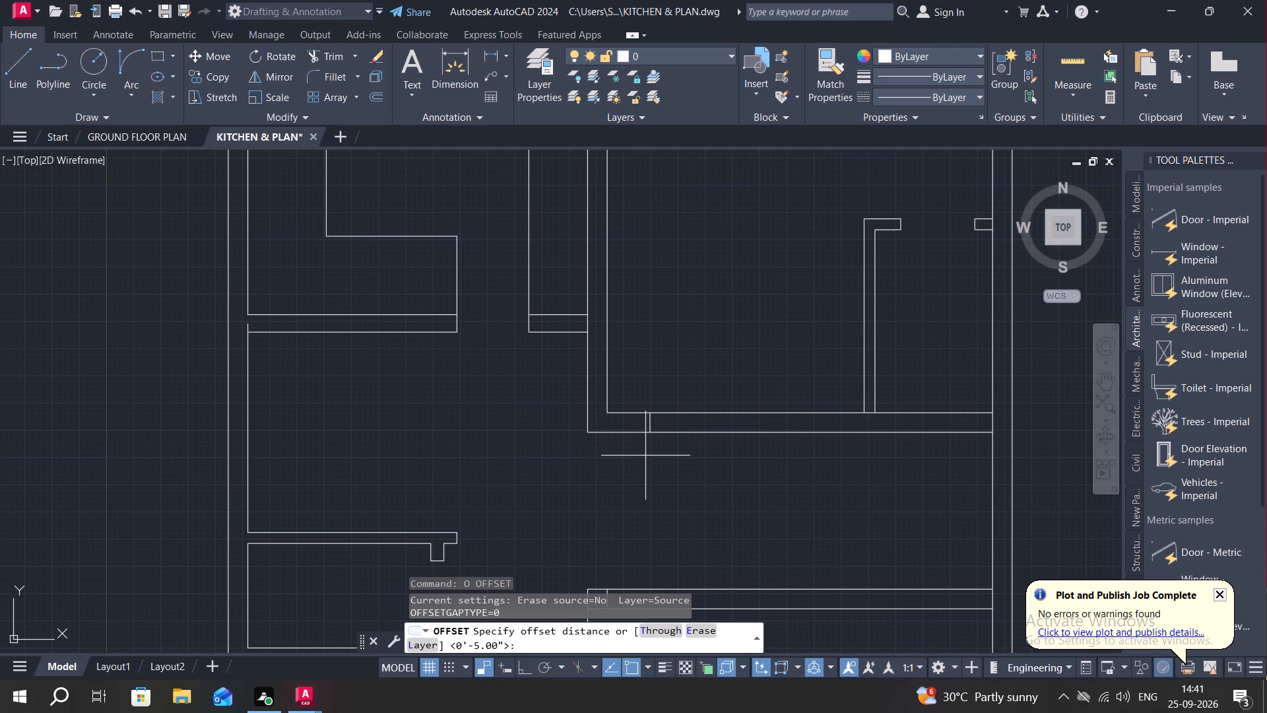
key("3")
key("apostrophe")
key("space")
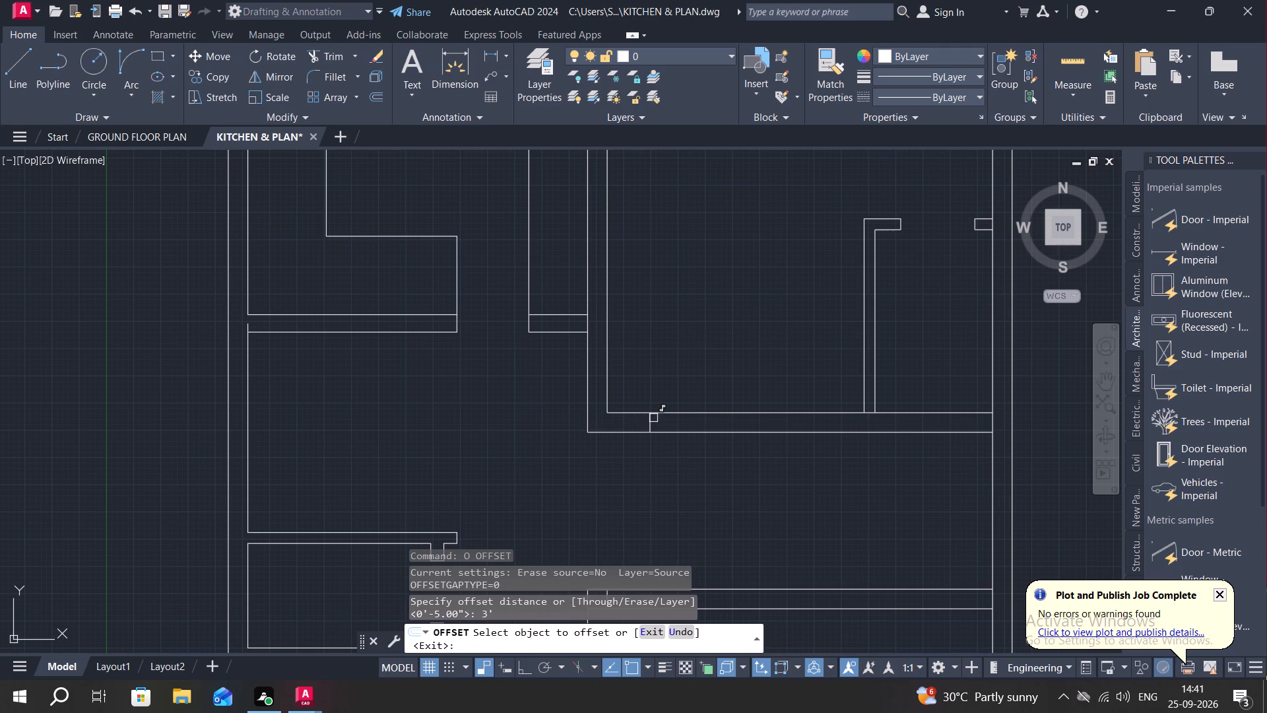
left_click(649, 421)
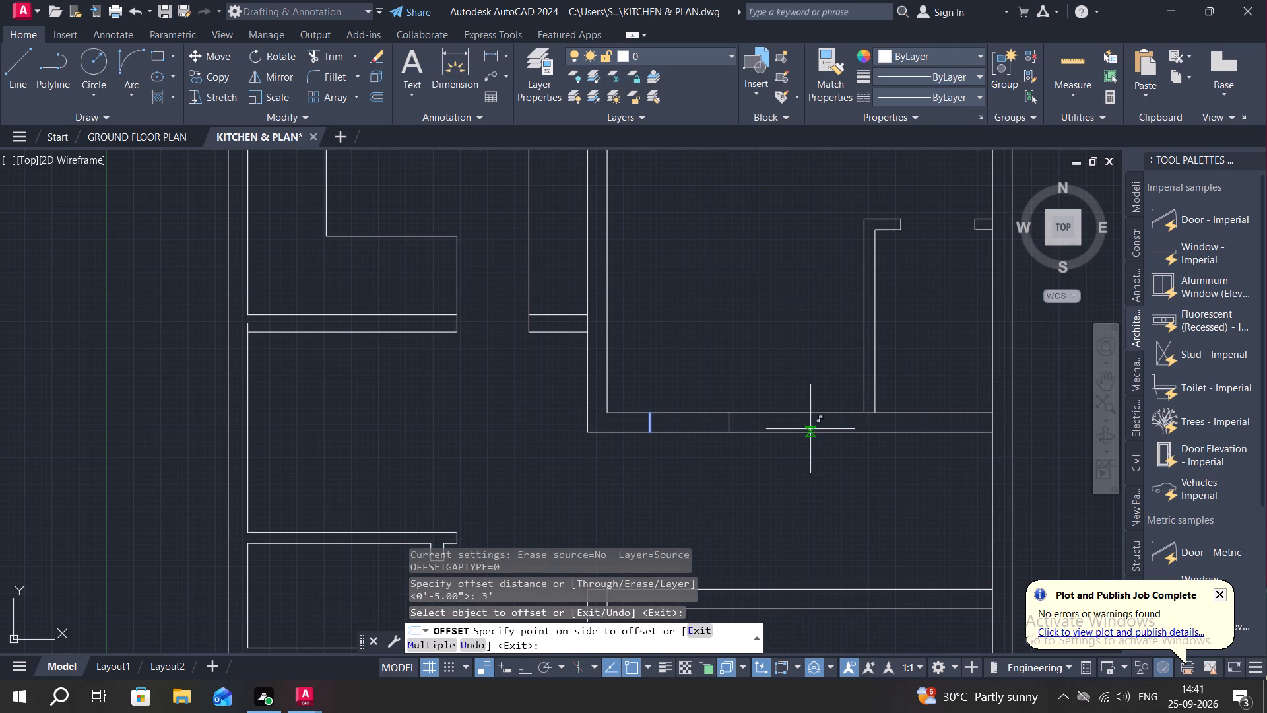
left_click(798, 431)
key("Escape")
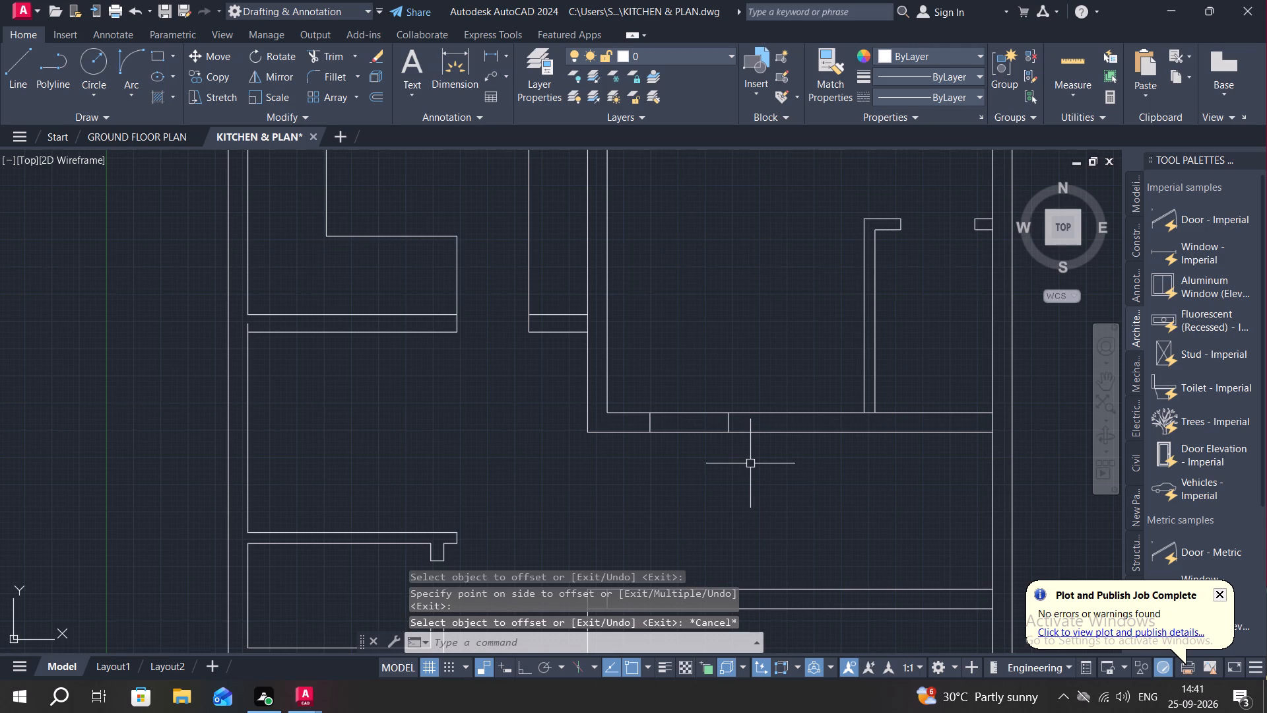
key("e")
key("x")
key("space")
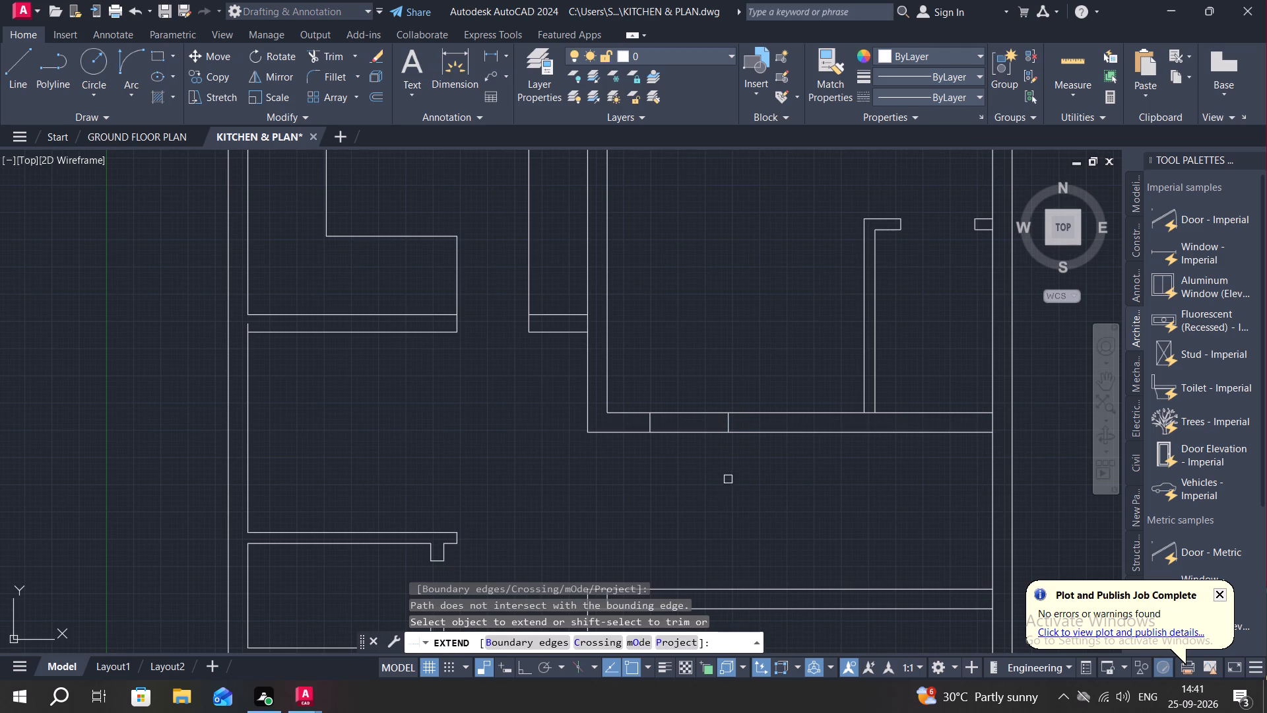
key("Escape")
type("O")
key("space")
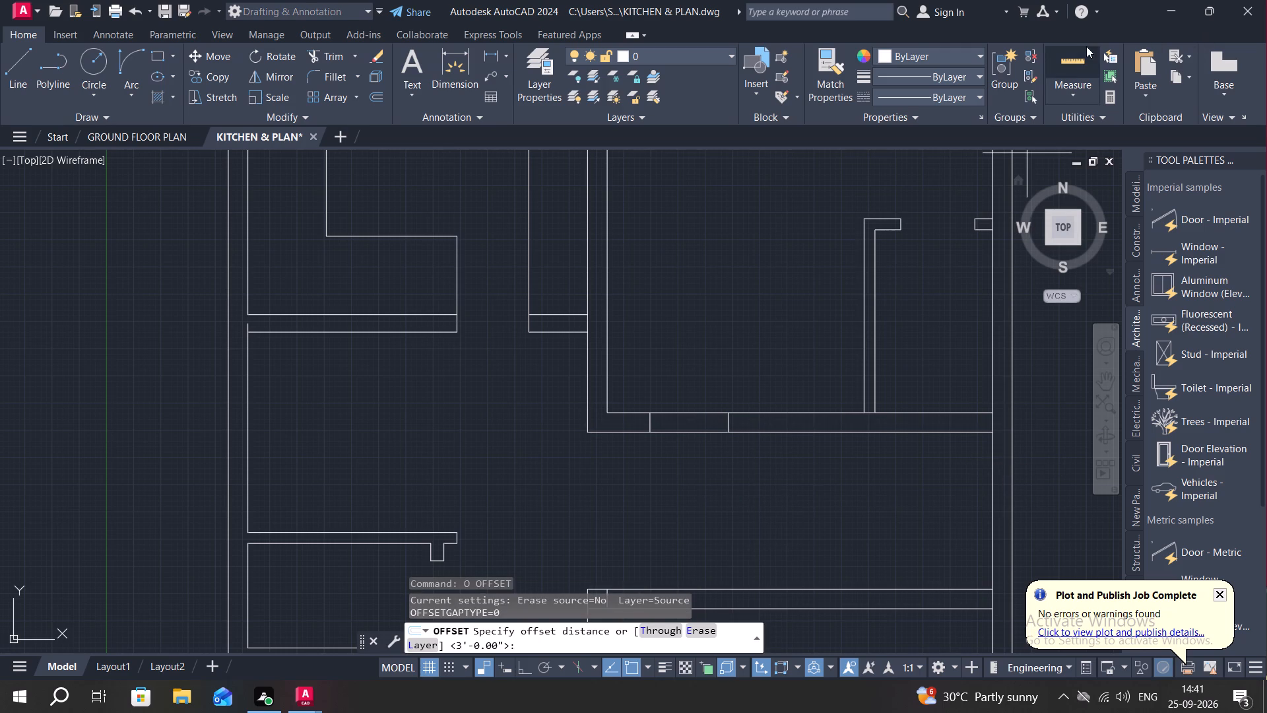
Measure the passage between the upper and lower partitions with the quick measuring mode.
left_click(1057, 69)
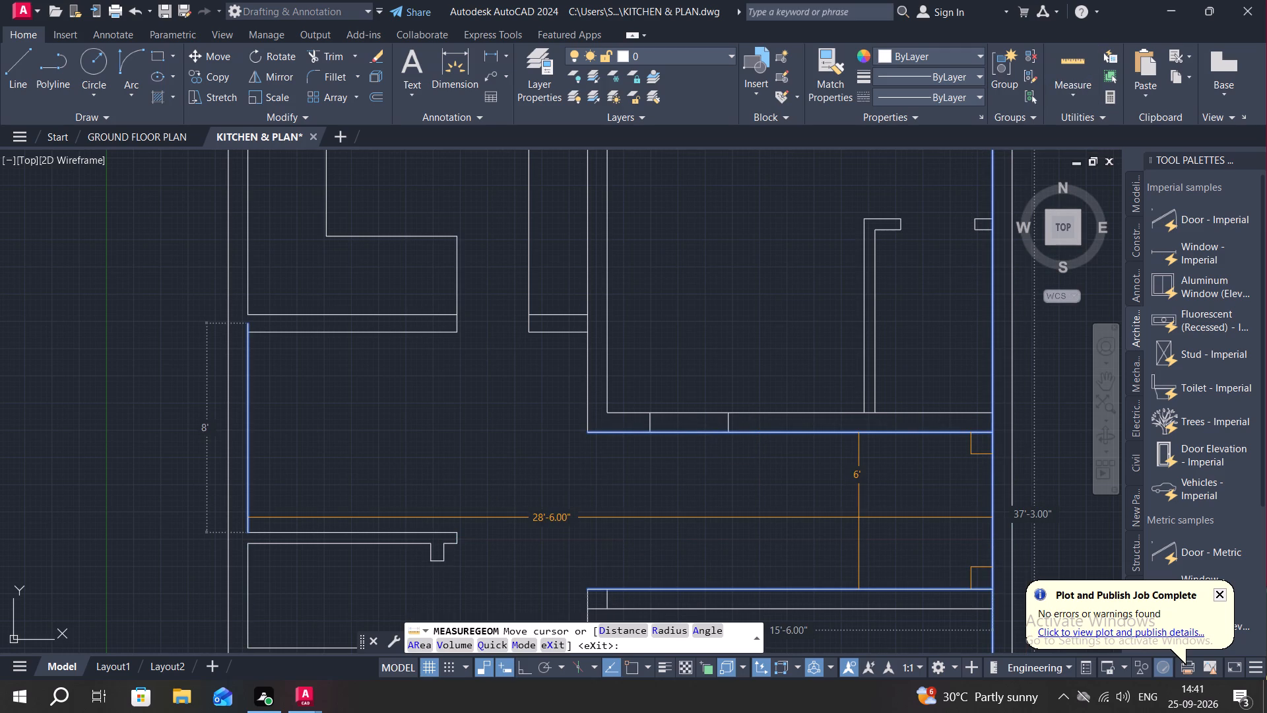
key("Escape")
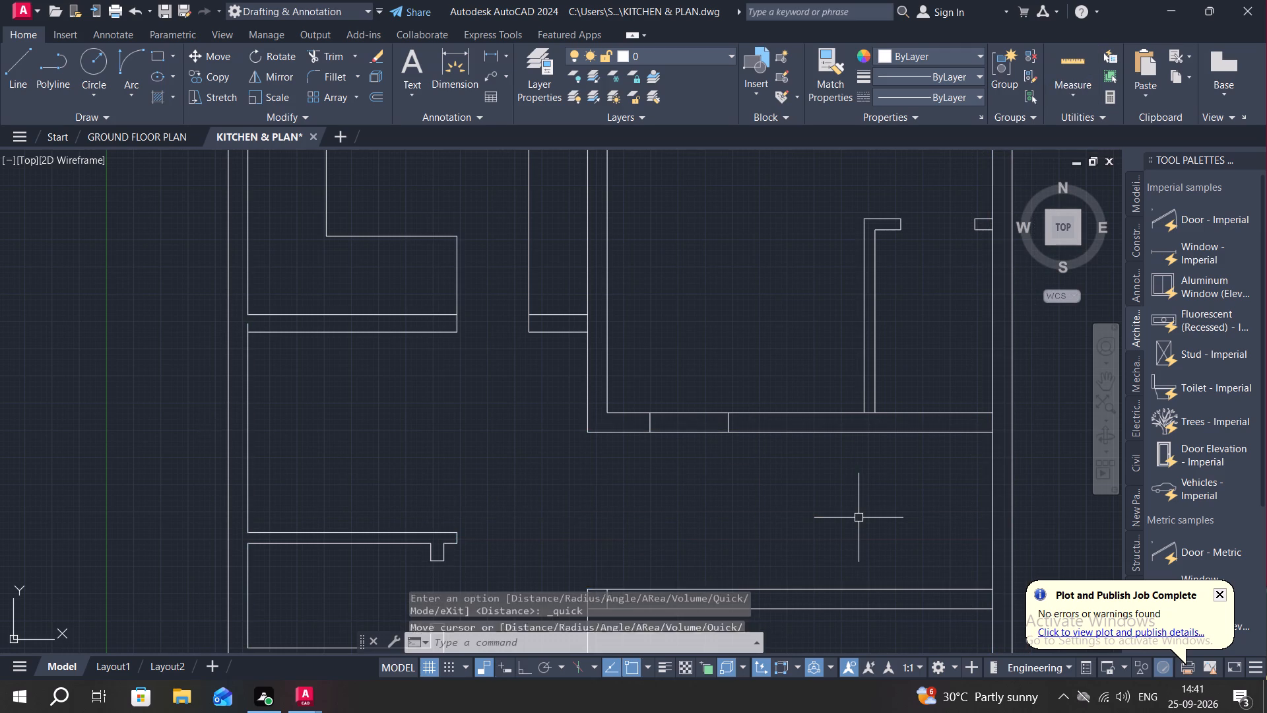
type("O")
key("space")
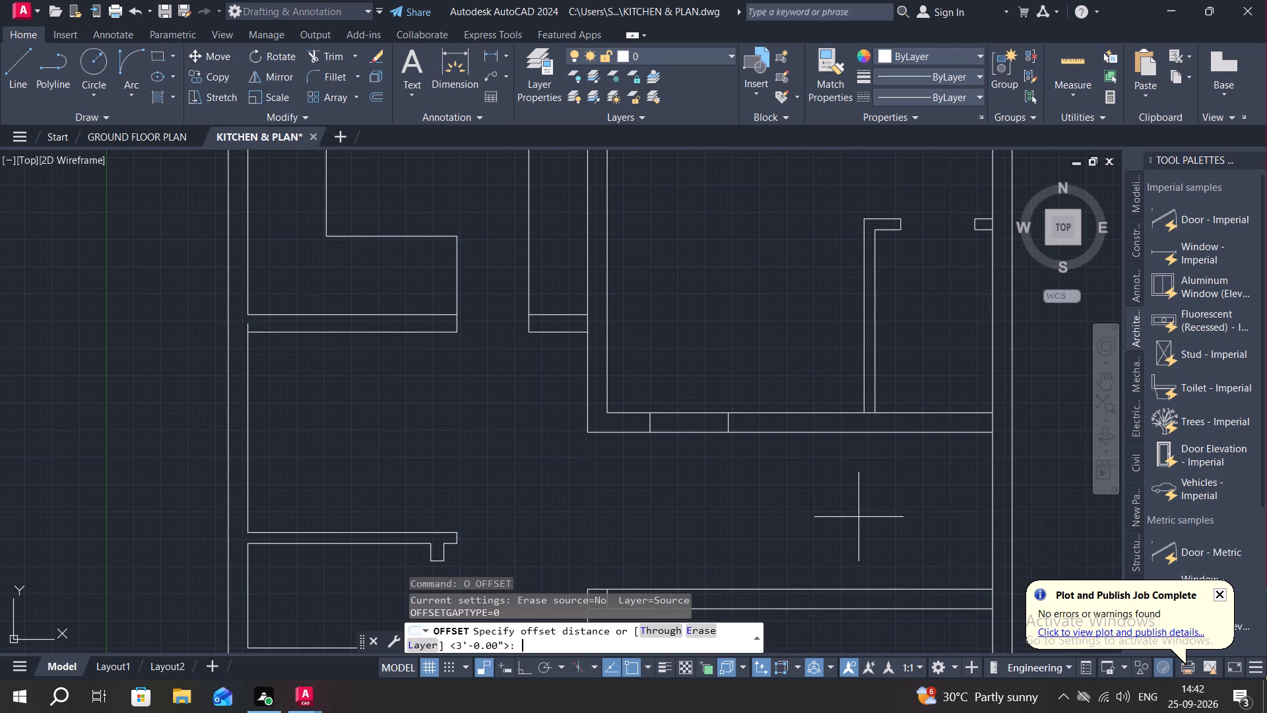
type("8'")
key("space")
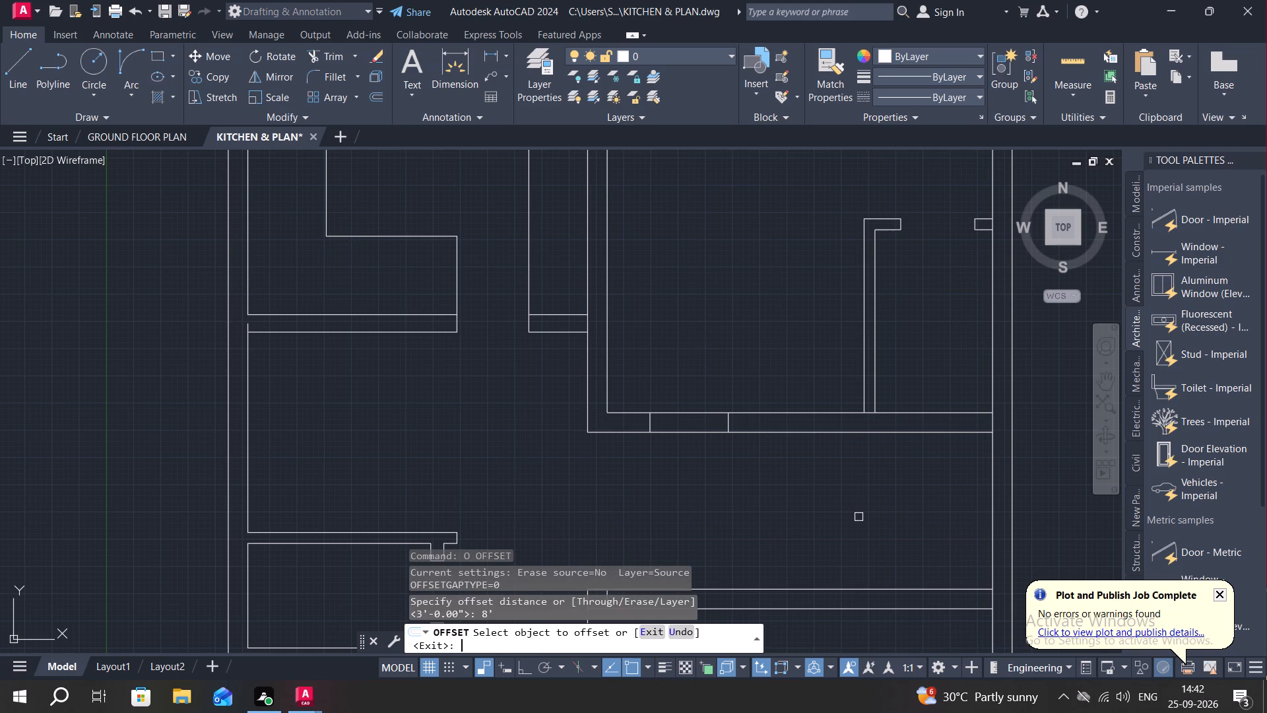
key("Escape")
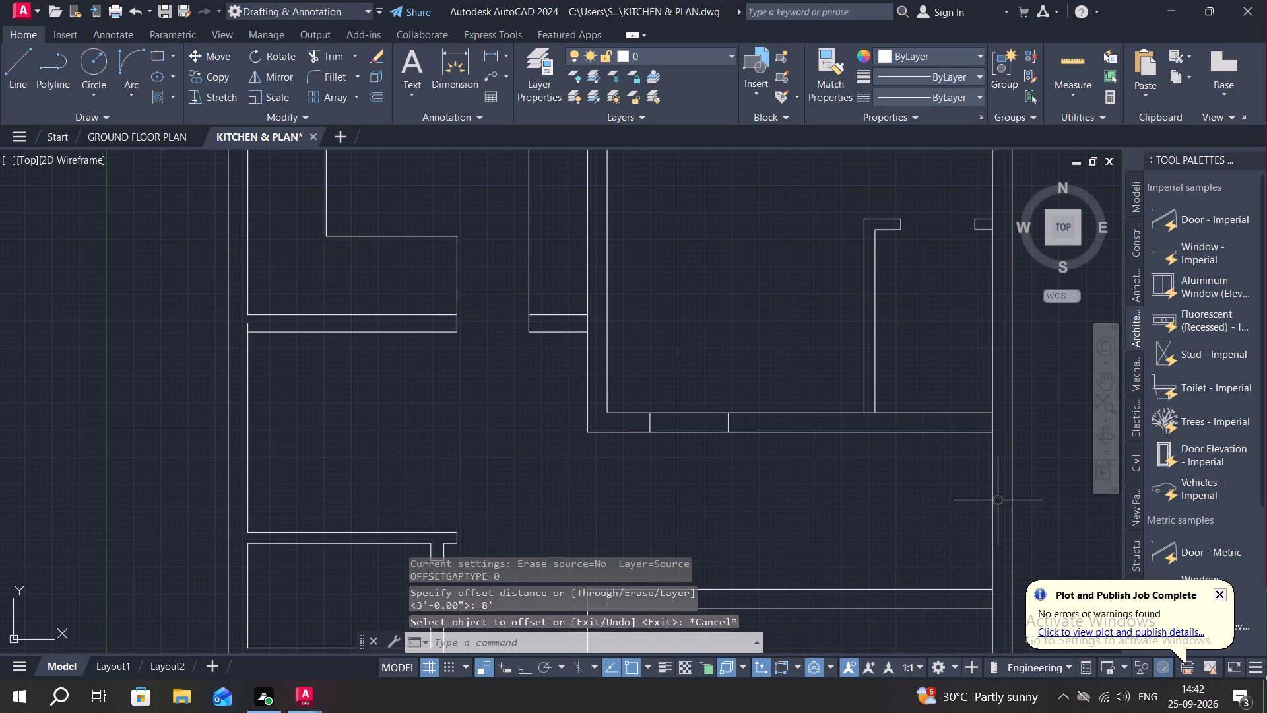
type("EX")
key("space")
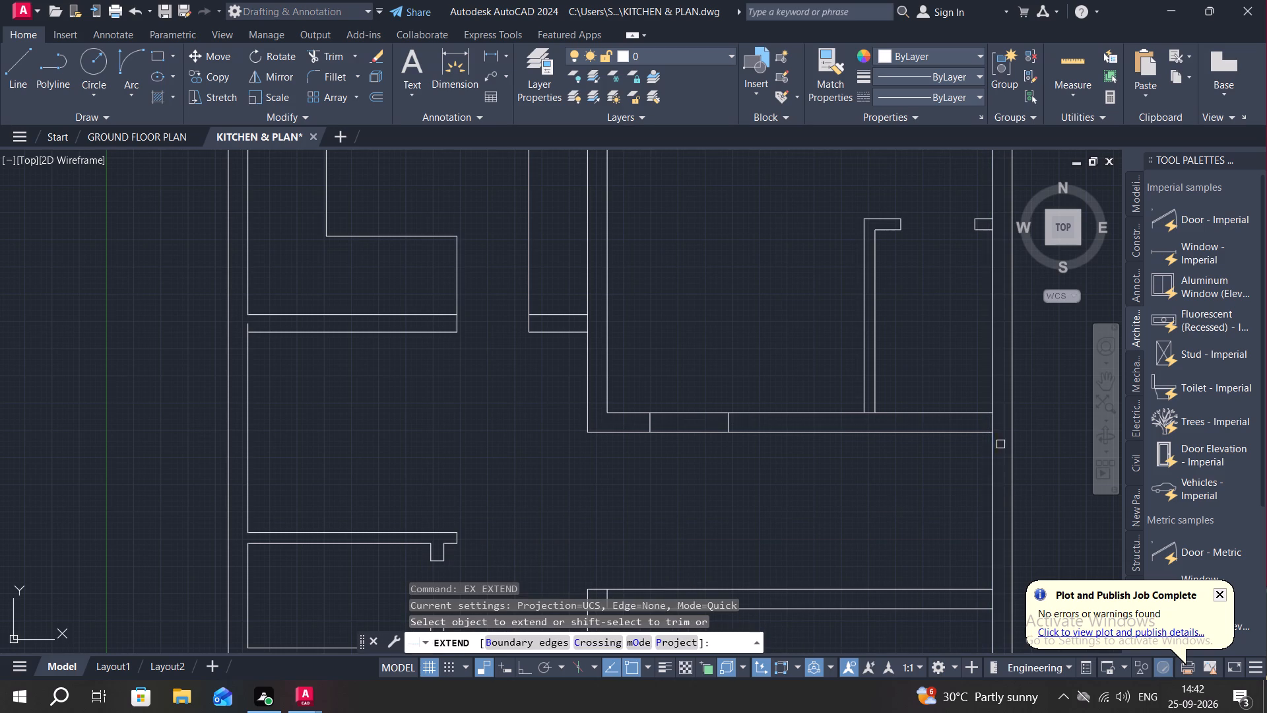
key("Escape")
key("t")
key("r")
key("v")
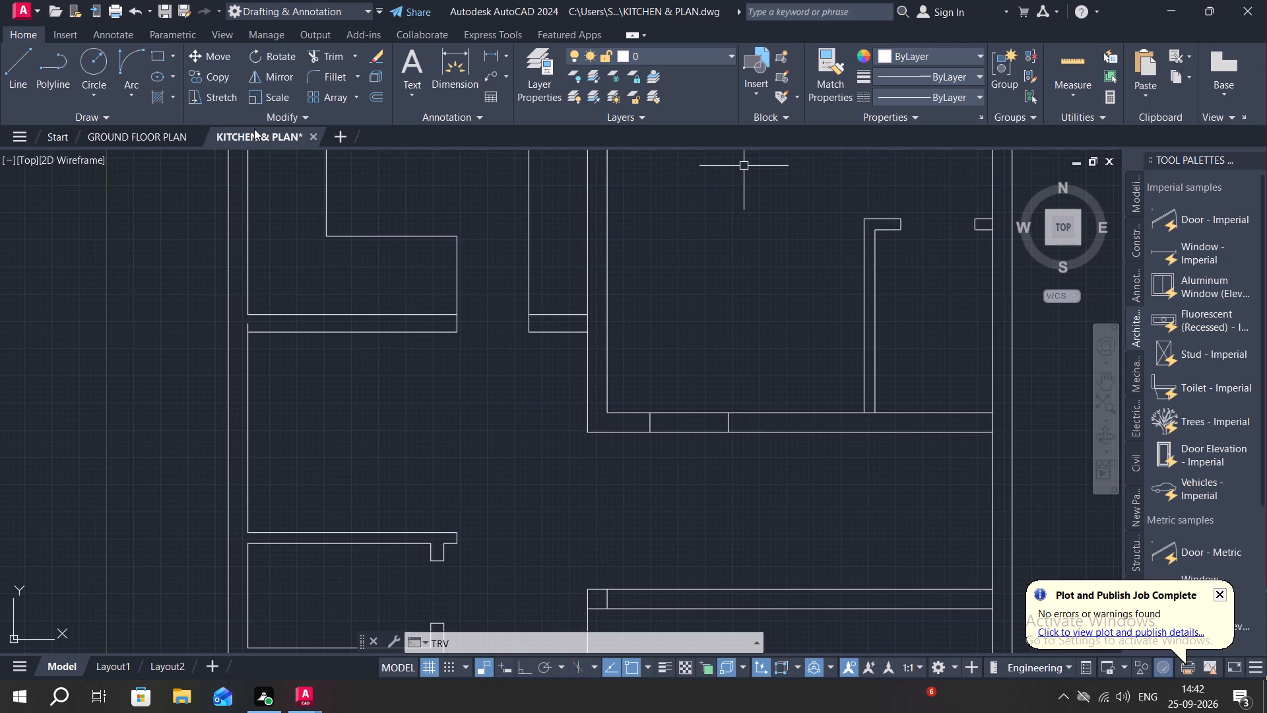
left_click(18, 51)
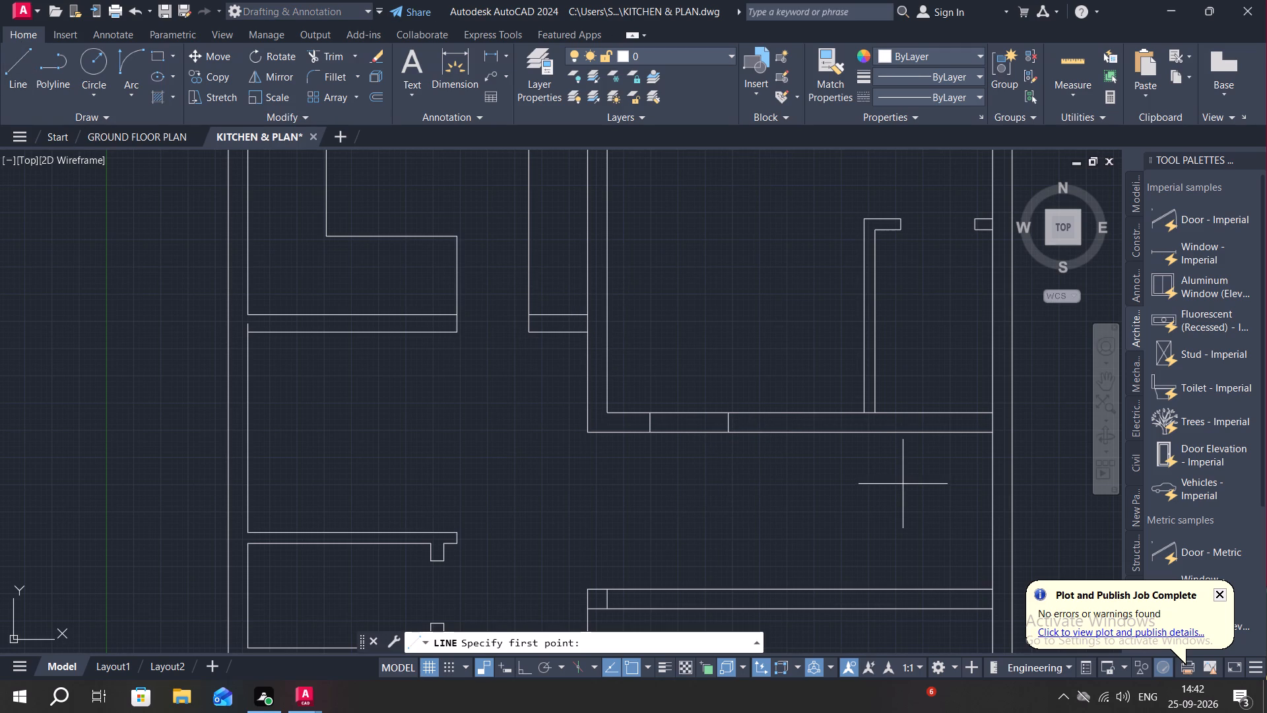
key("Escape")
Trim the east outer wall's inner line where the upper and lower partitions meet it, opening both junctions.
type("TR")
key("space")
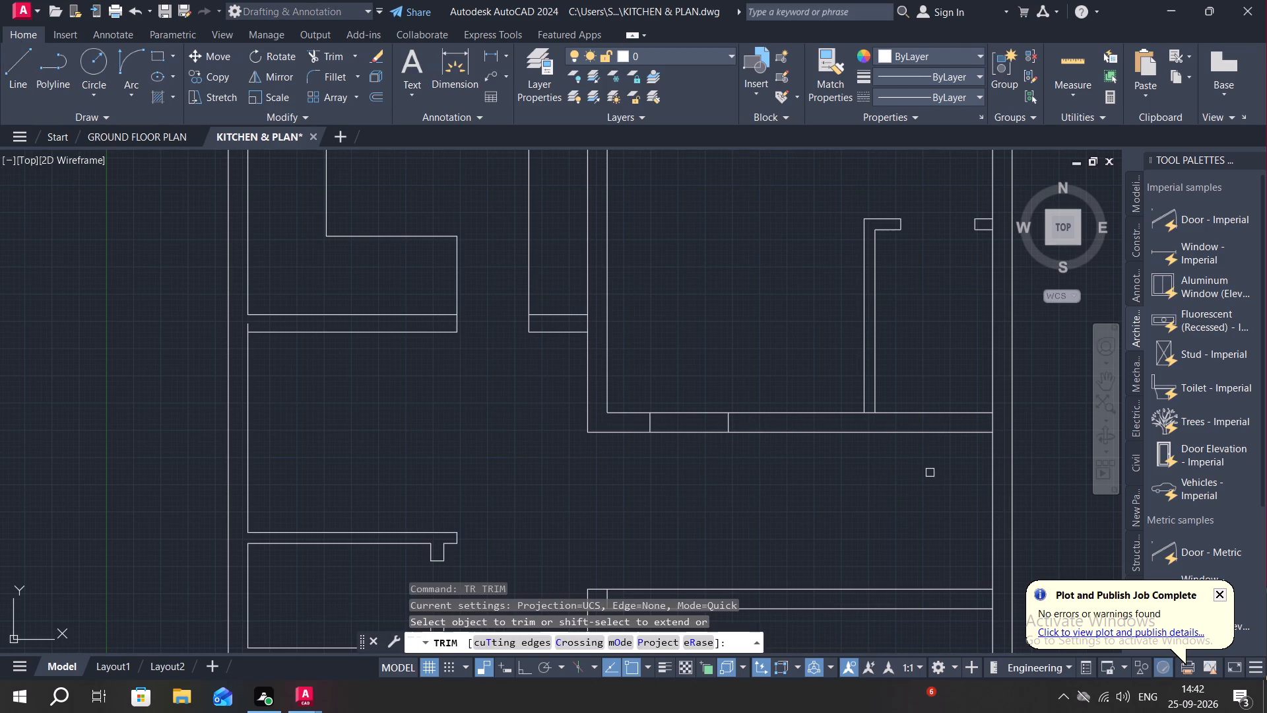
left_click(990, 422)
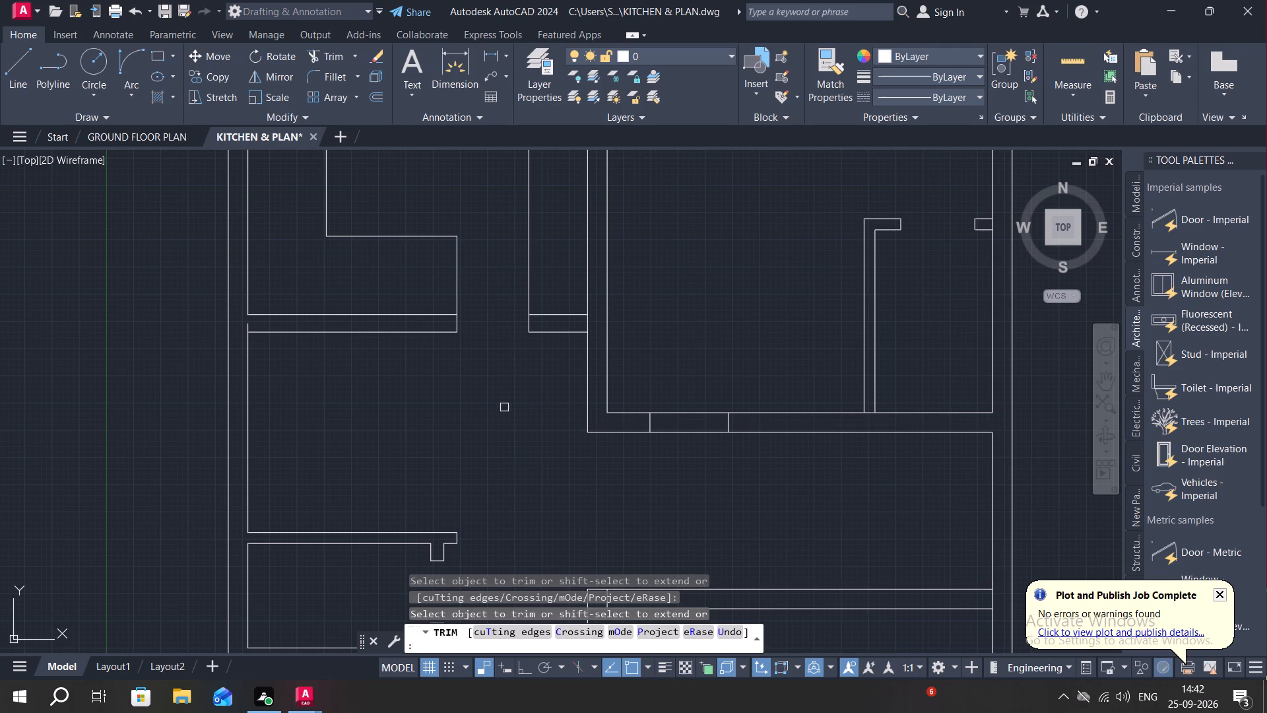
left_click(992, 601)
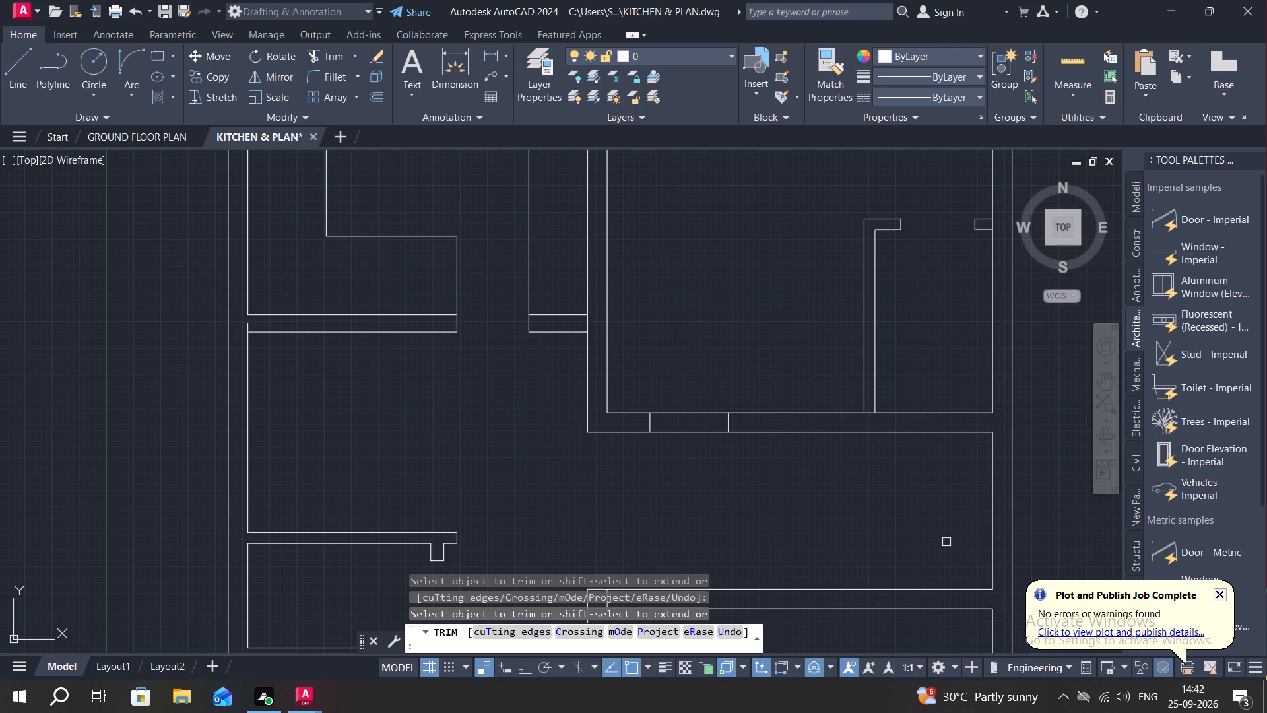
key("Escape")
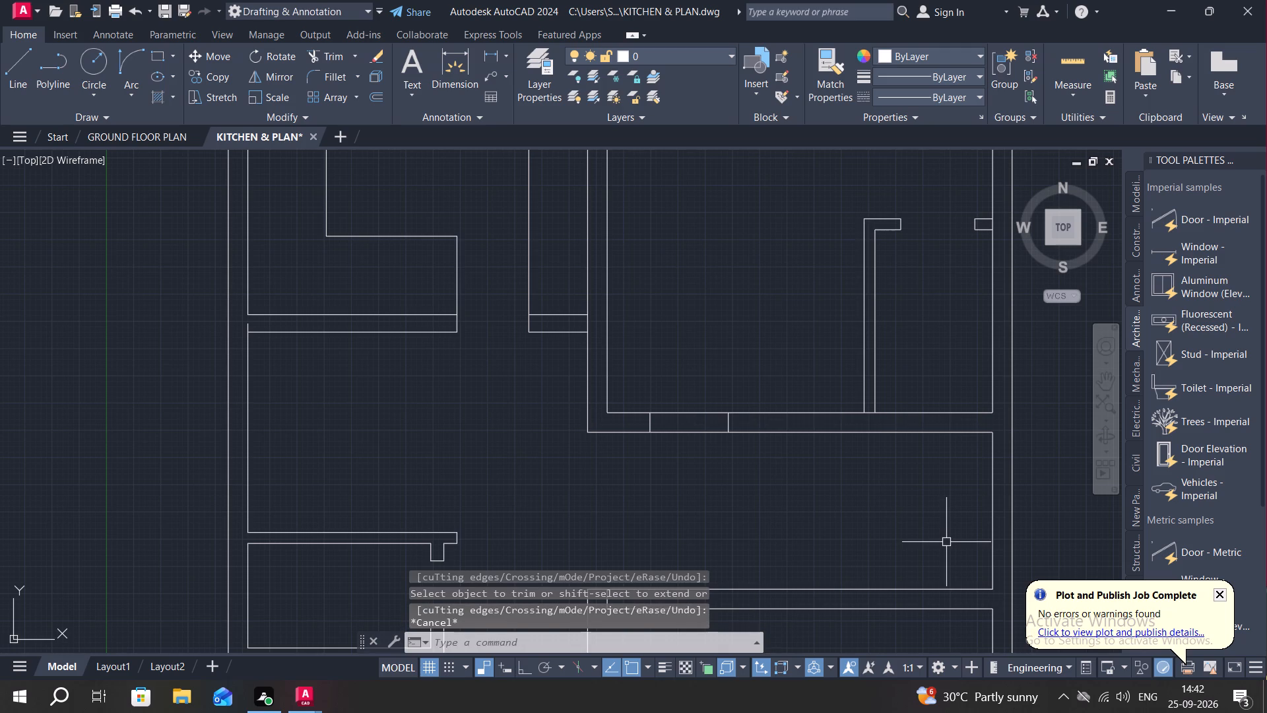
key("space")
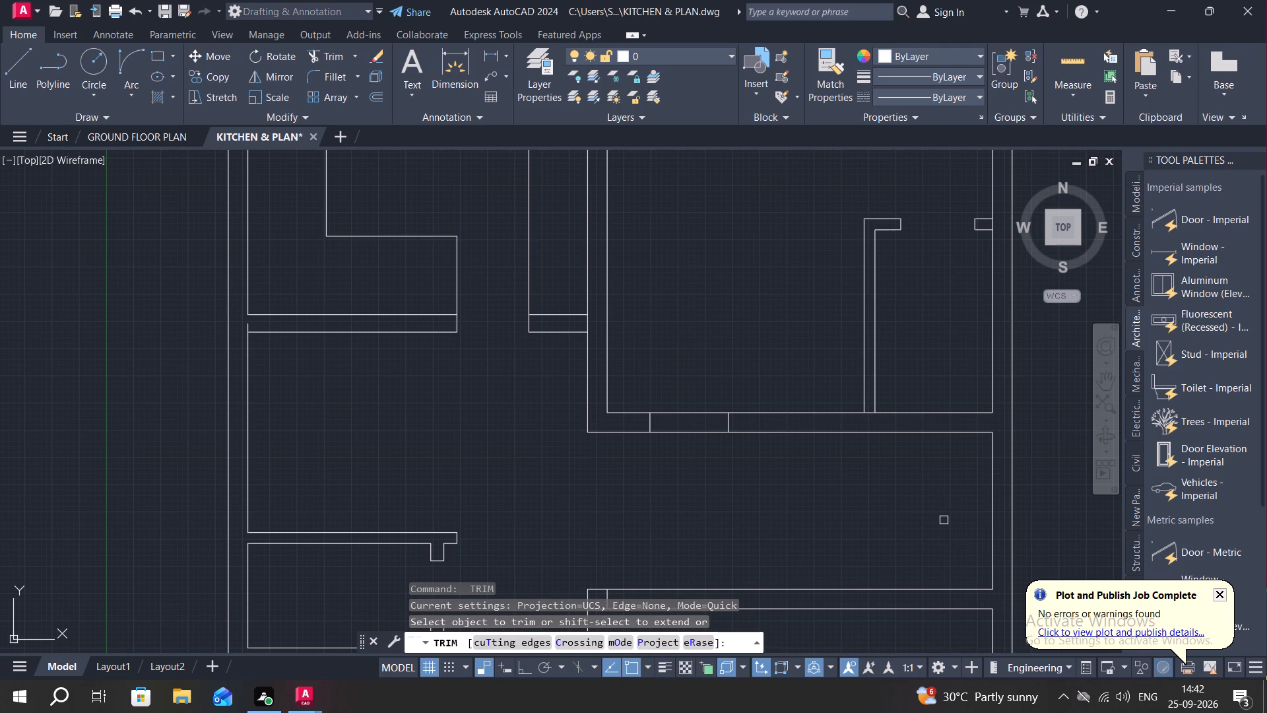
key("Escape")
key("Escape")
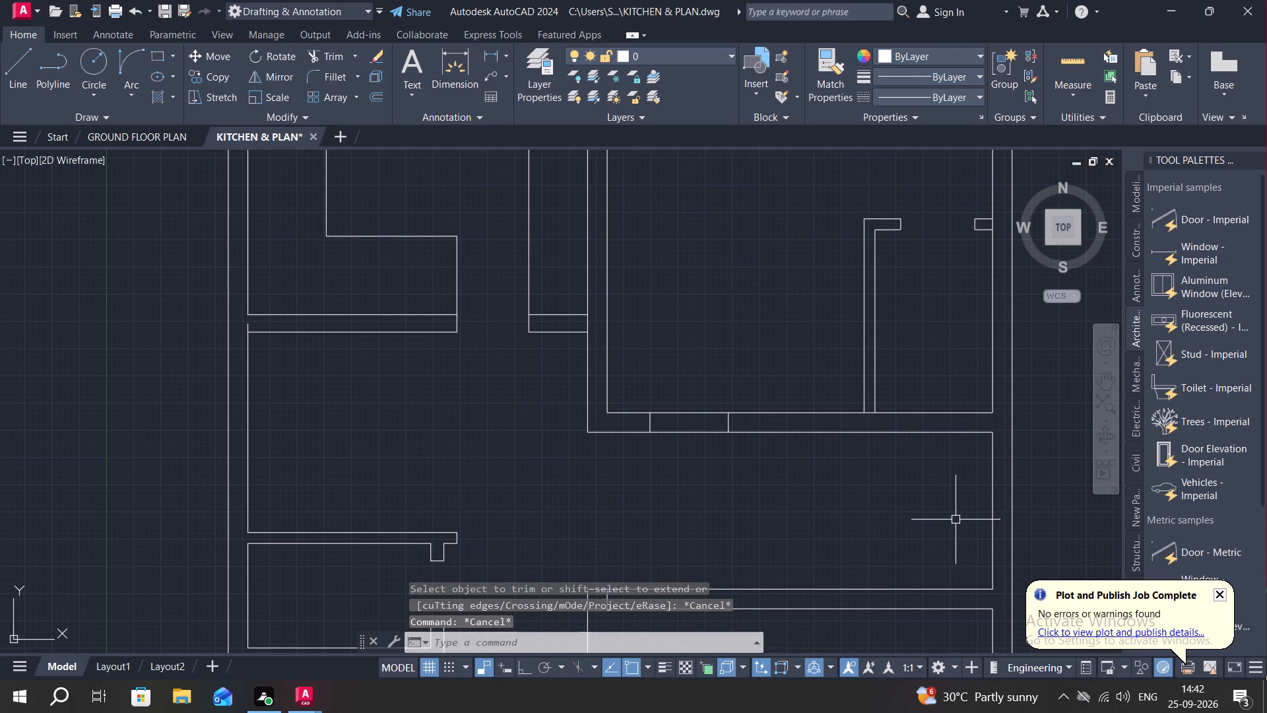
Offset the east wall's inner line between the upper and lower partitions 8' into the passage.
key("Escape")
type("O")
key("space")
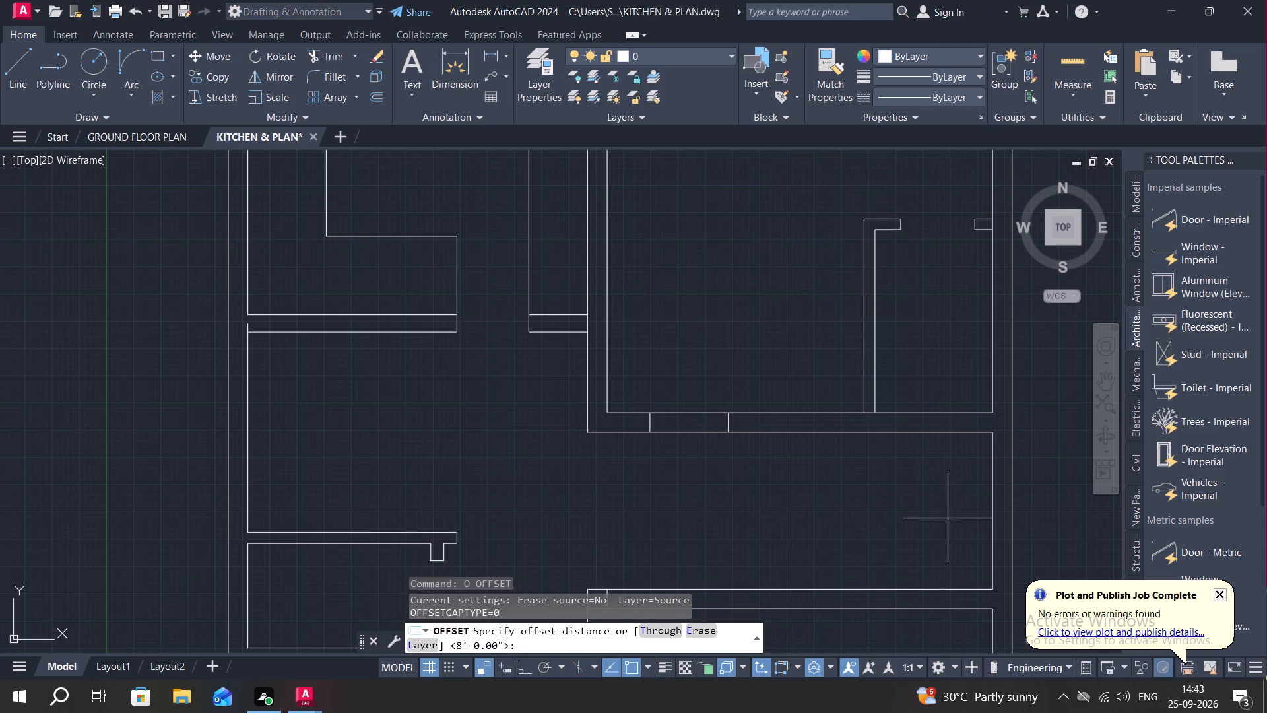
type("8'")
key("Return")
left_click(993, 526)
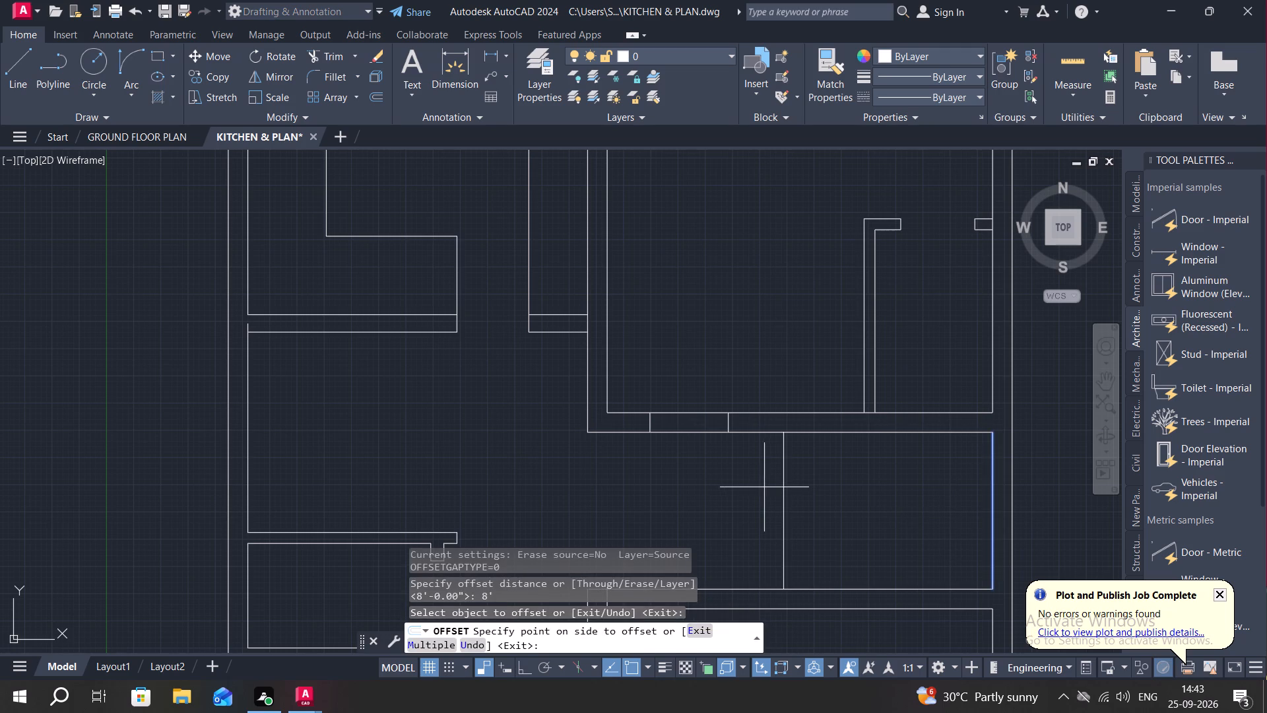
left_click(763, 487)
key("Escape")
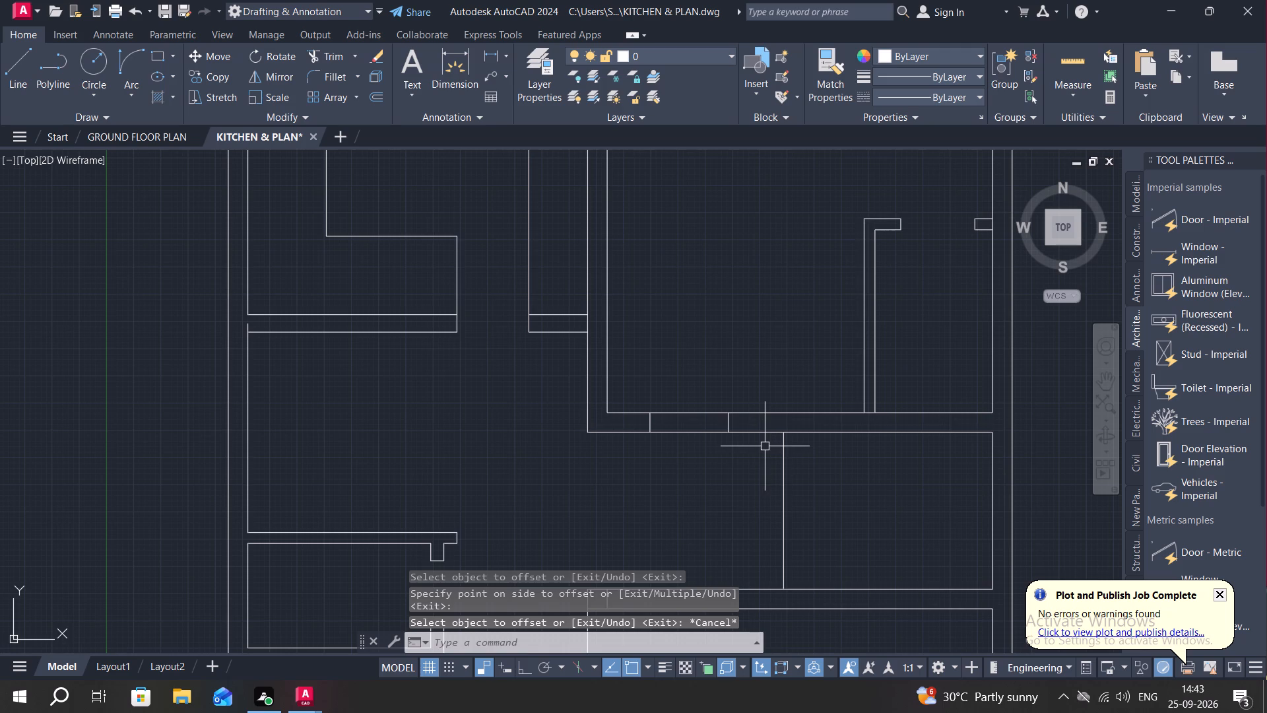
key("Escape")
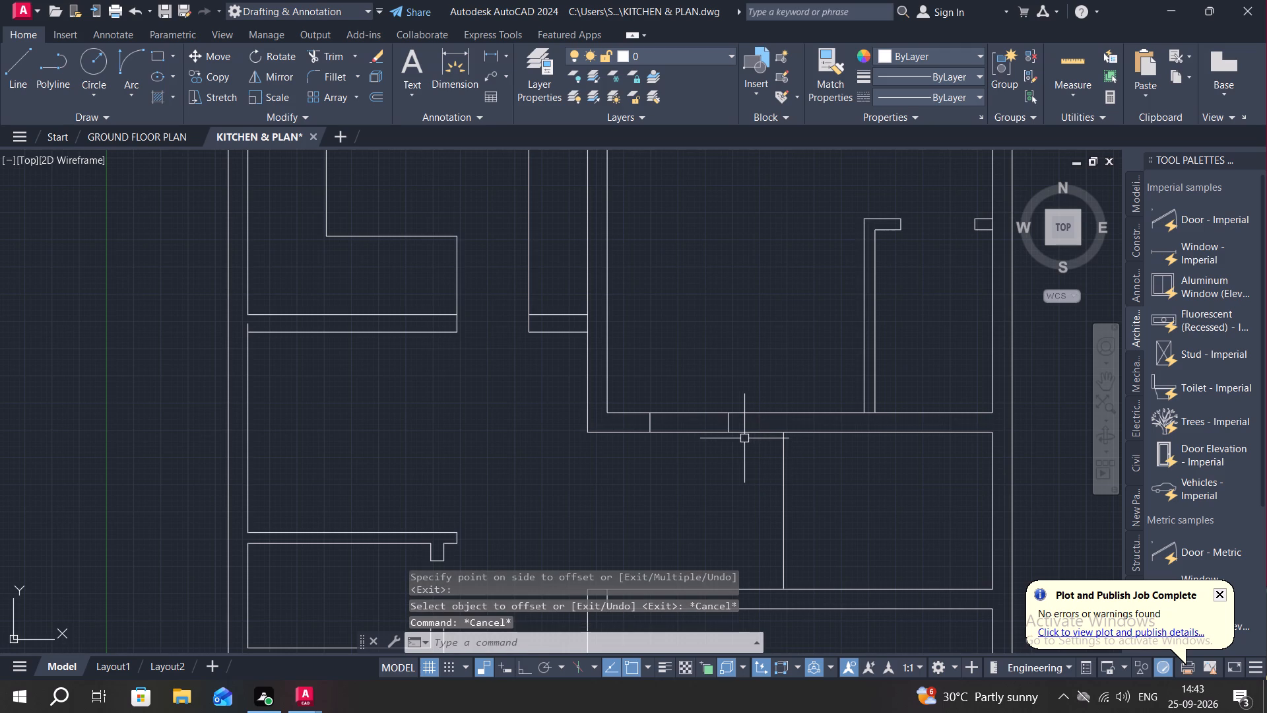
Delete the two short cross lines marking the door opening in the upper partition.
left_click(650, 419)
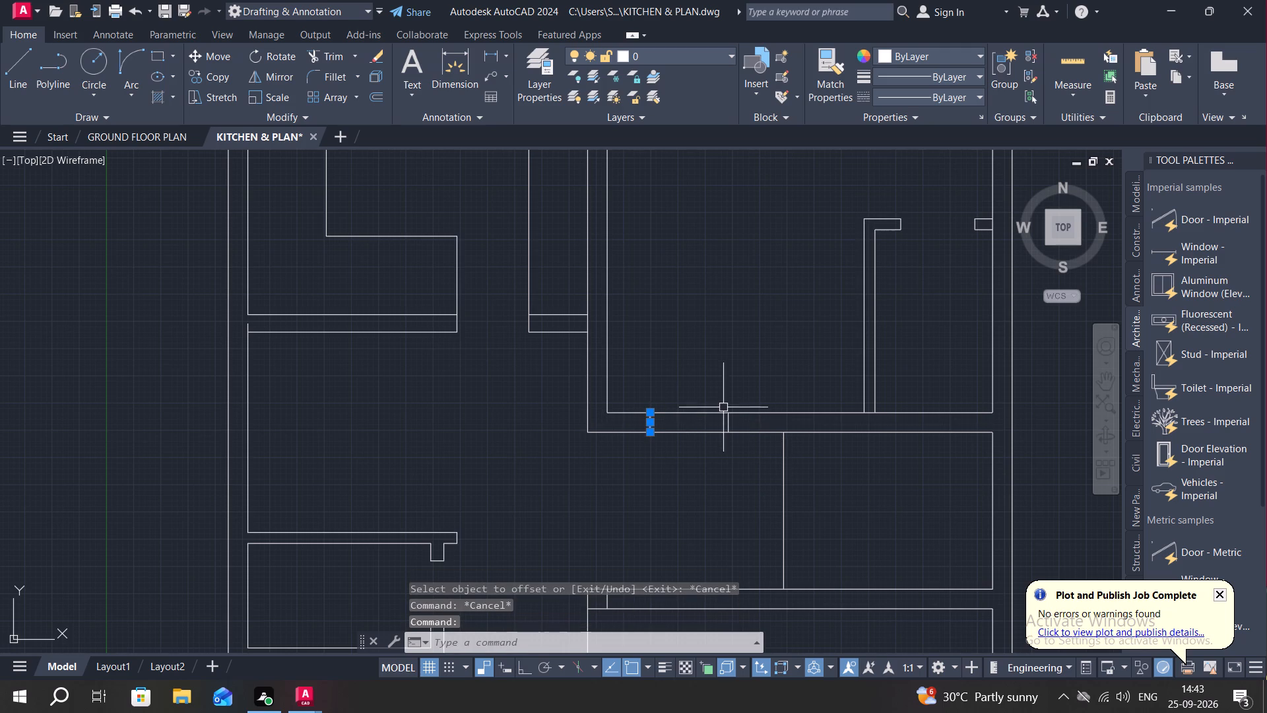
left_click(728, 425)
key("Delete")
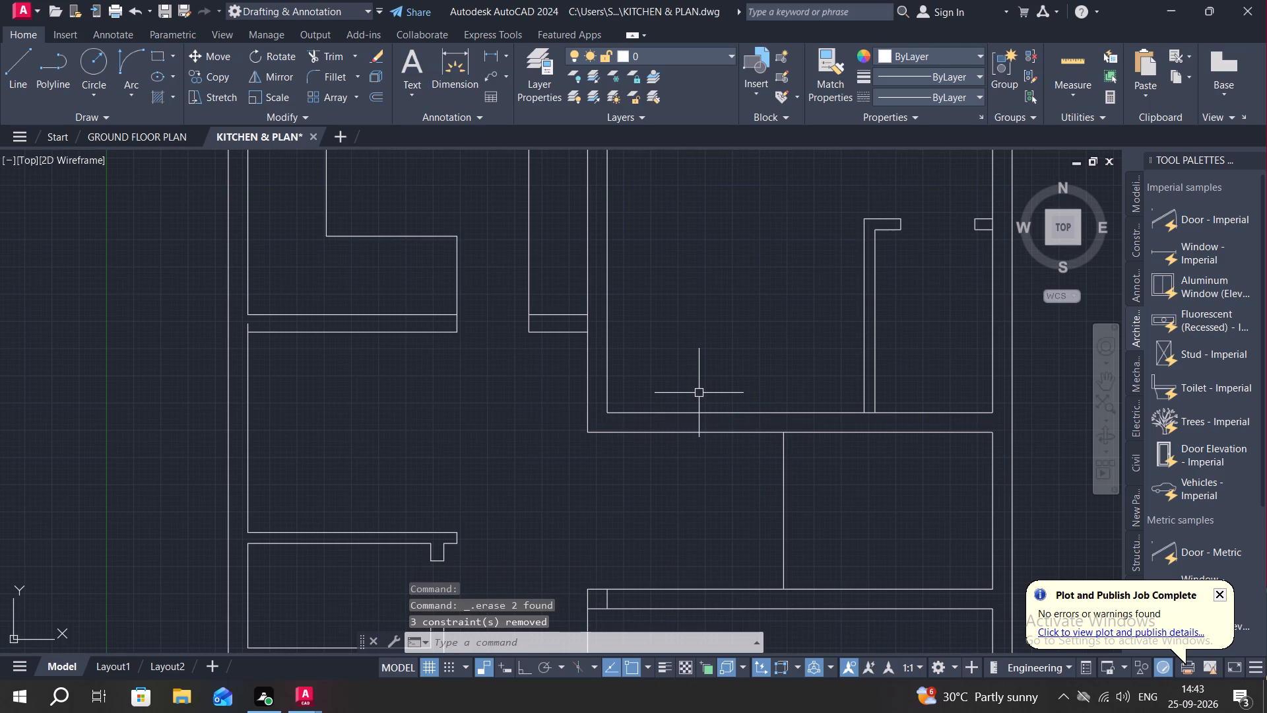
Extend the new vertical line in the passage through the upper partition to its far face.
type("EX")
key("space")
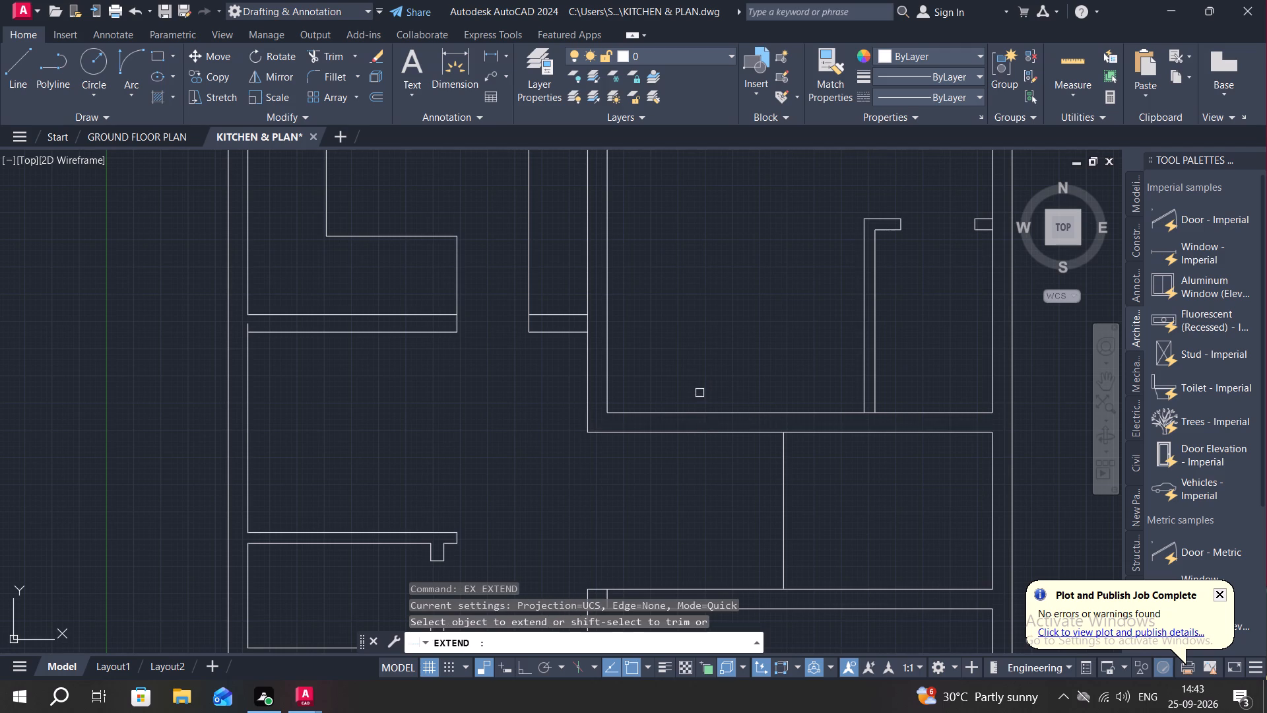
left_click(780, 458)
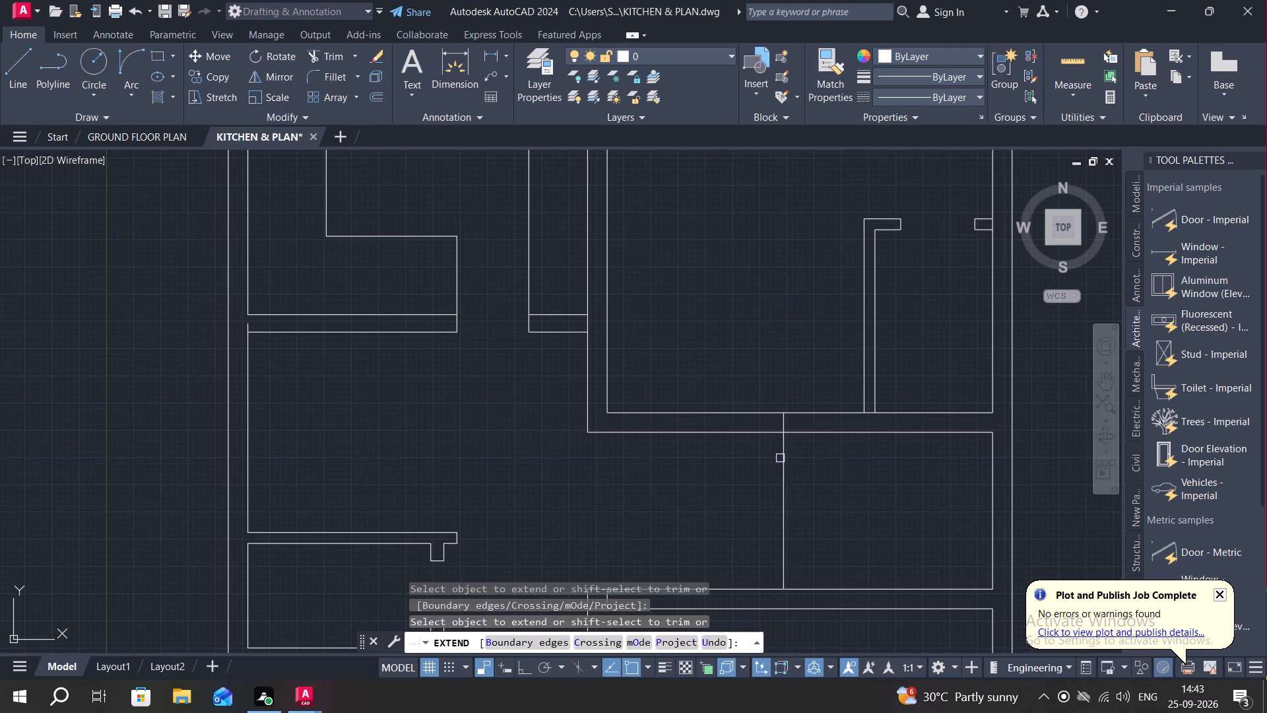
key("Escape")
Offset the vertical passage line 9" toward the central wall to give the new cross wall its thickness.
key("o")
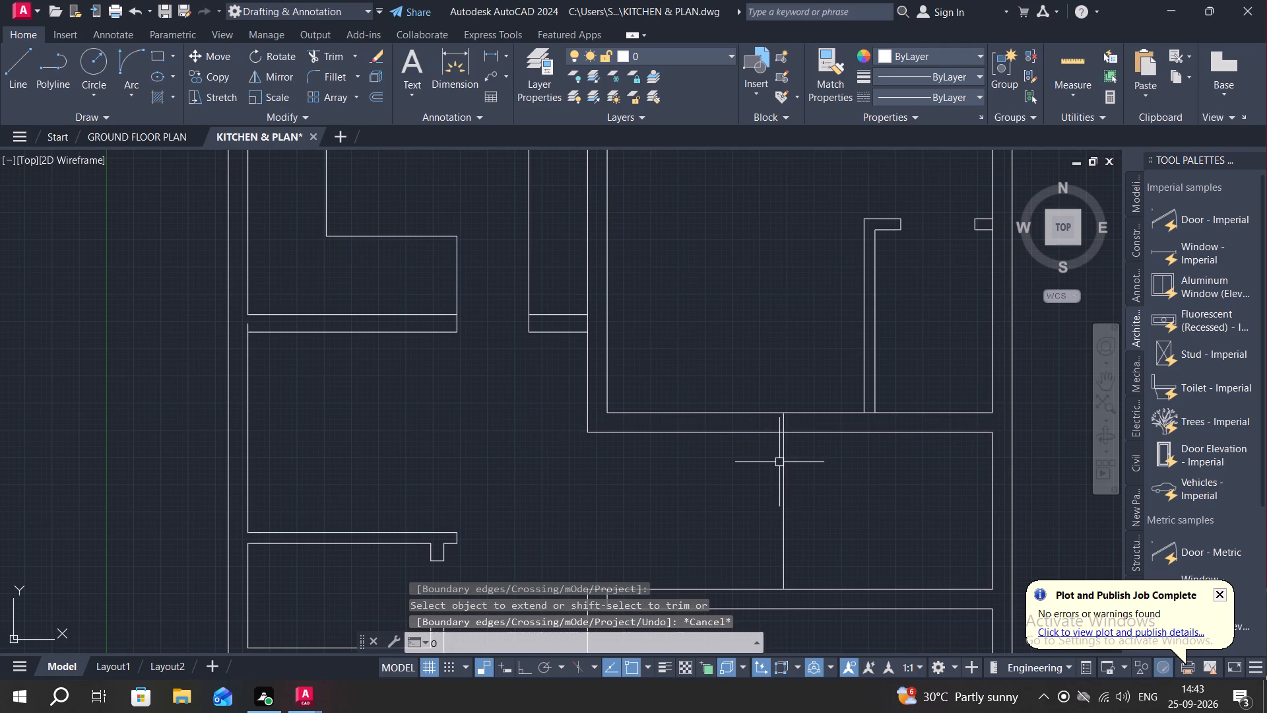
key("space")
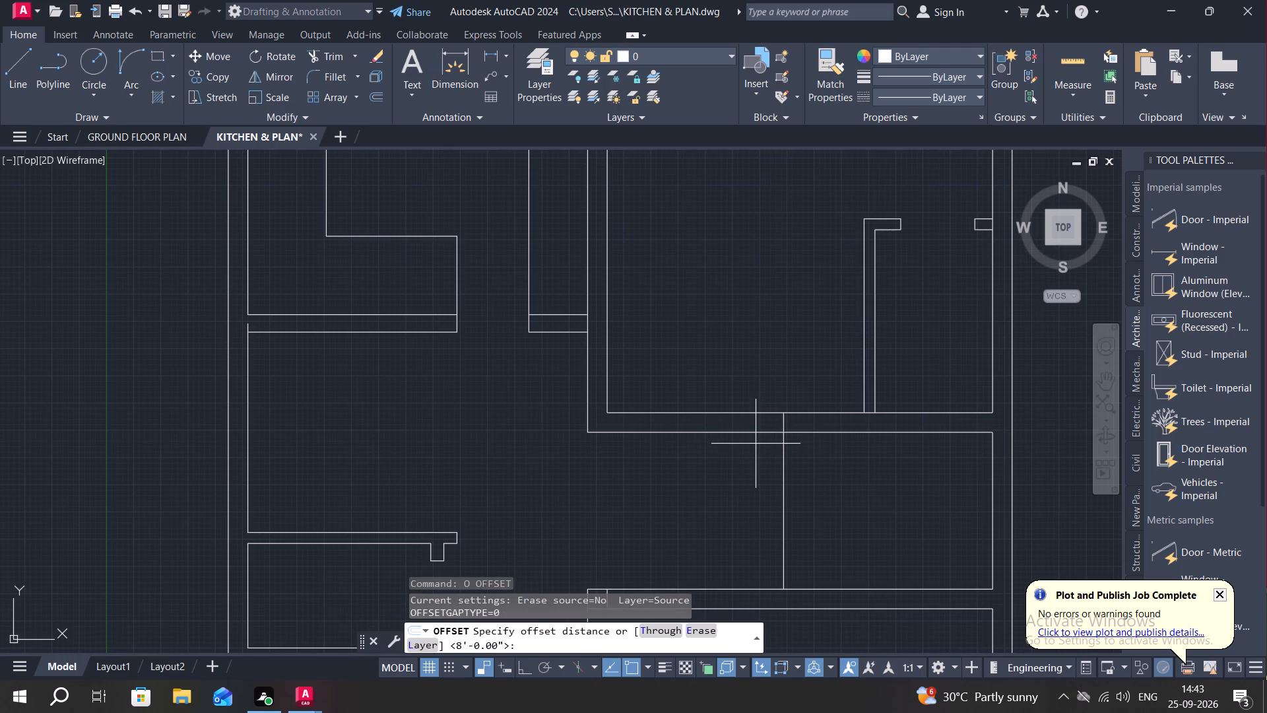
type("9\"")
key("Return")
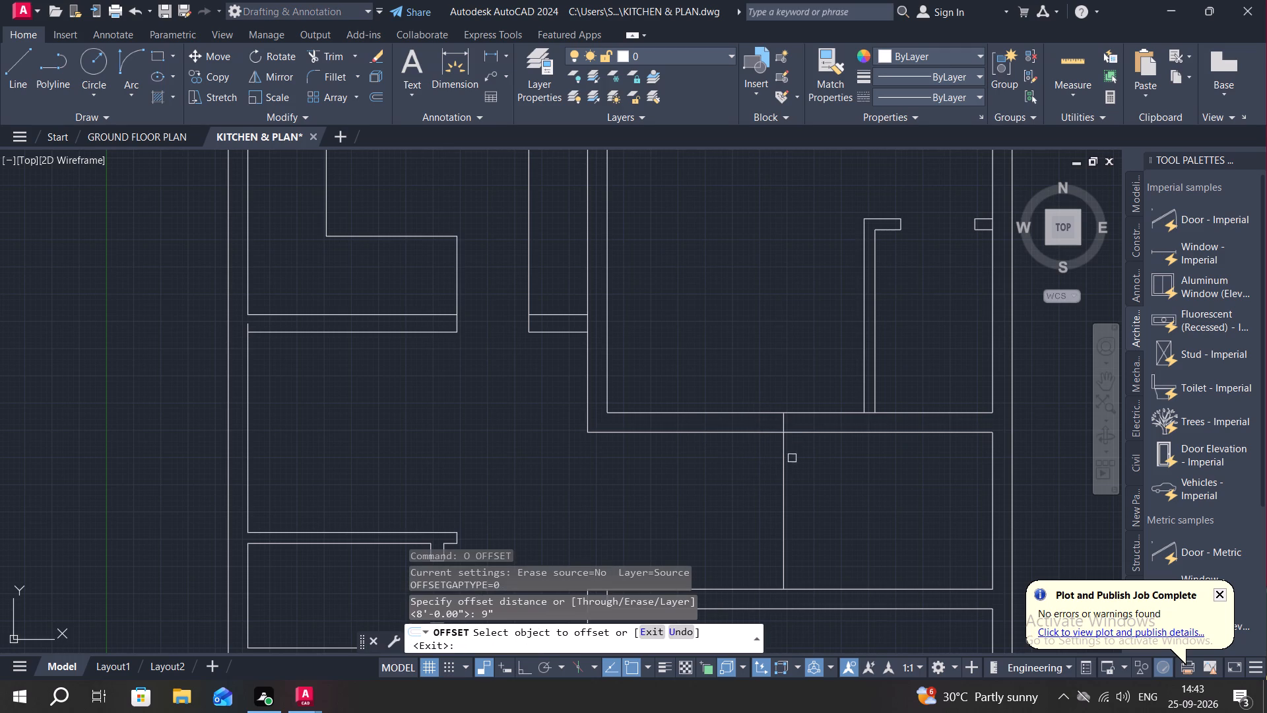
left_click(783, 448)
left_click(746, 442)
key("Escape")
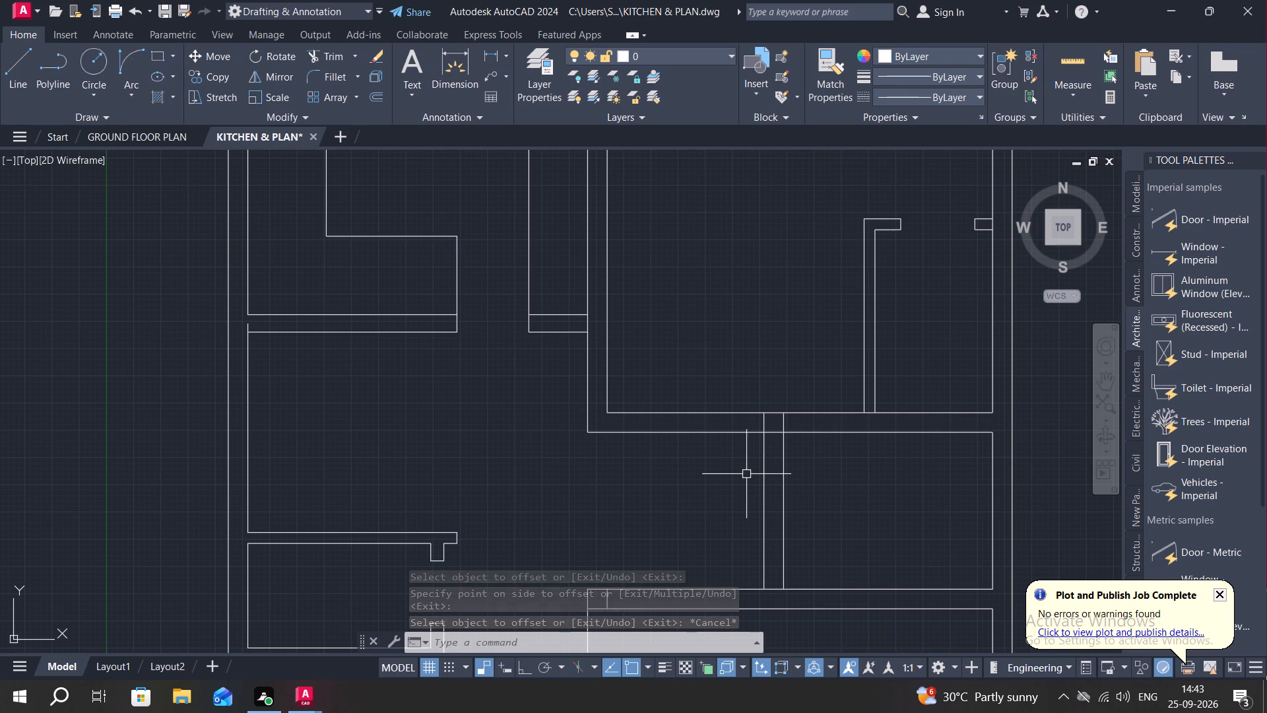
Draw a short horizontal line across the new 9" wall, between the upper and lower partitions.
key("l")
key("space")
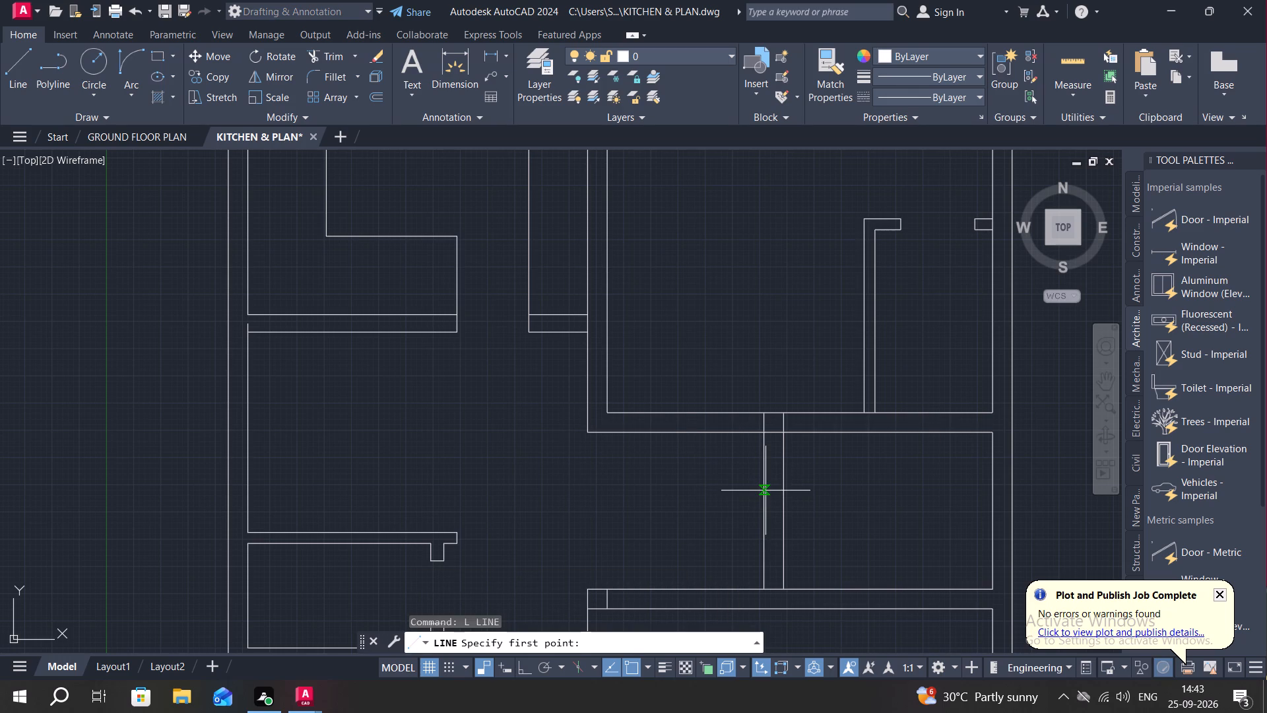
left_click(765, 491)
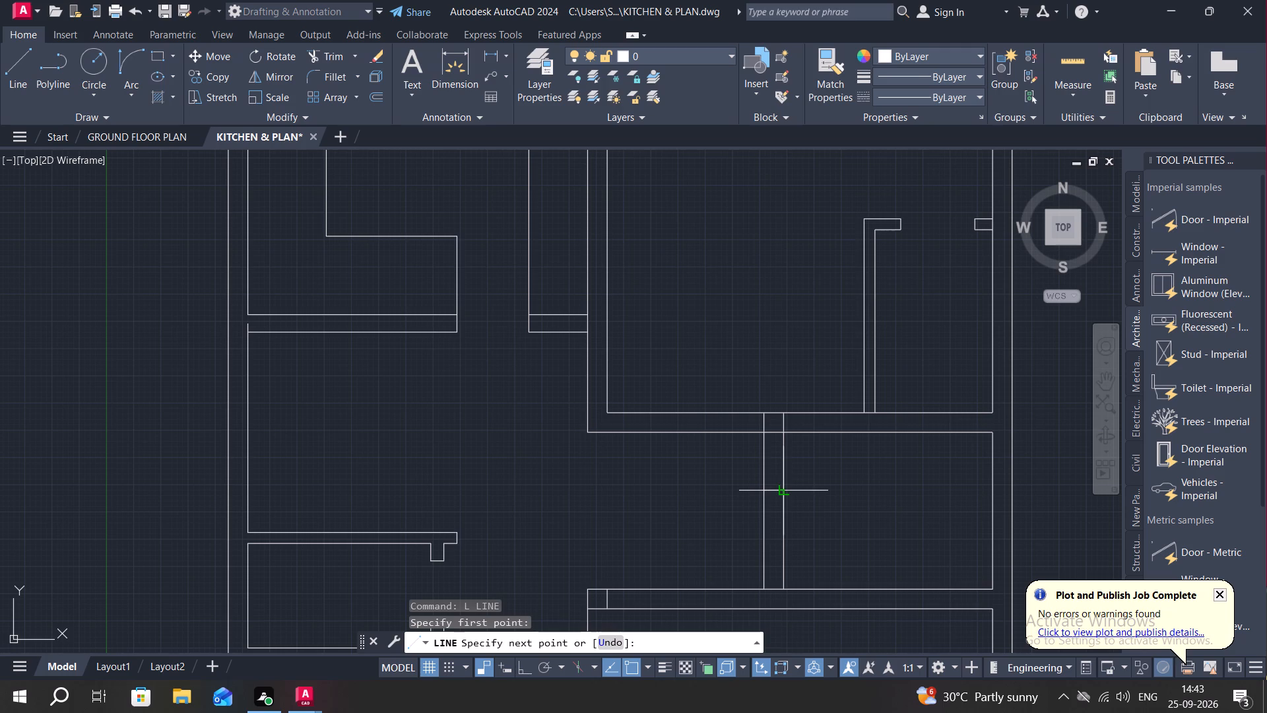
left_click(785, 492)
key("Escape")
key("r")
key("Escape")
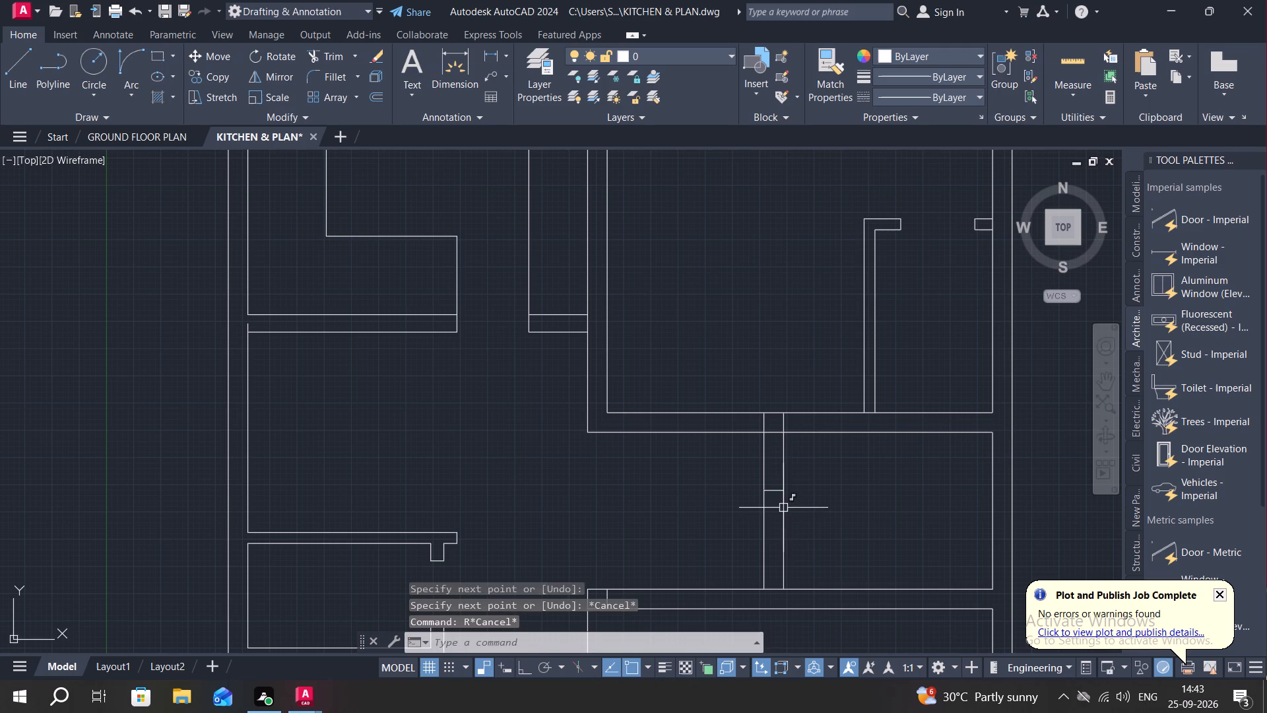
Extend the 9" wall's west line down through the lower partition to its far face.
key("e")
key("x")
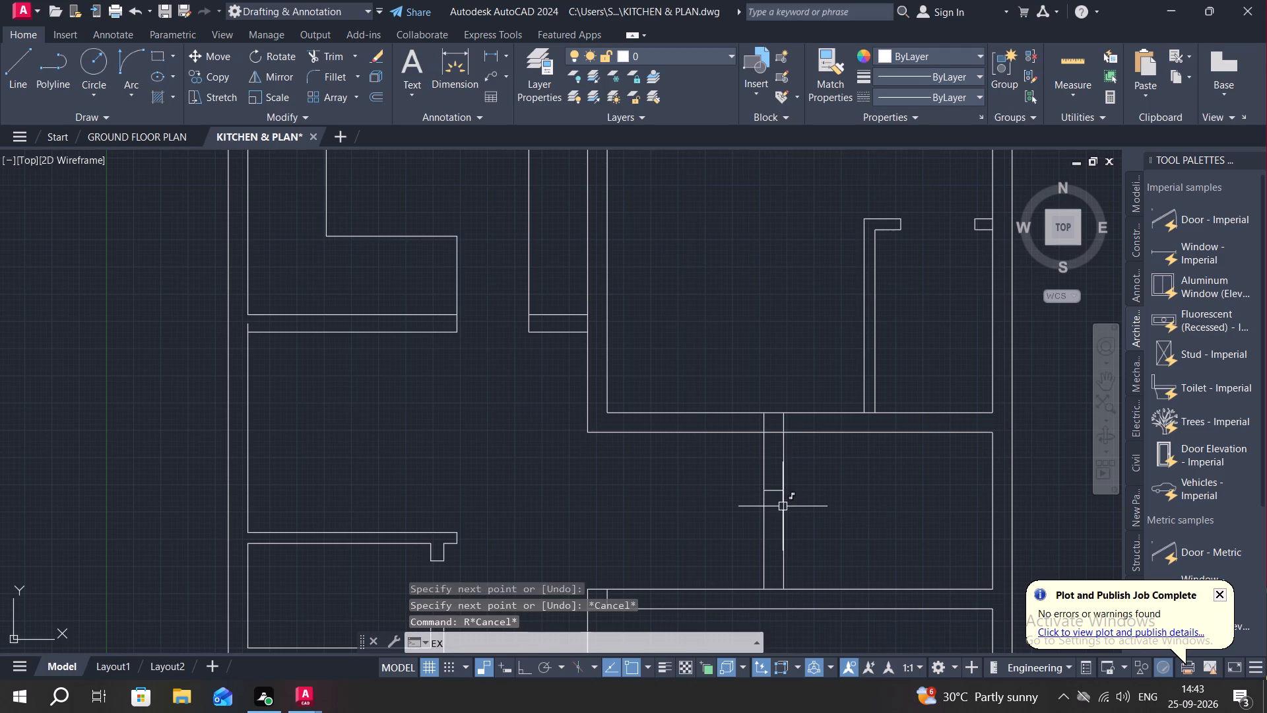
key("space")
left_click(763, 551)
key("Escape")
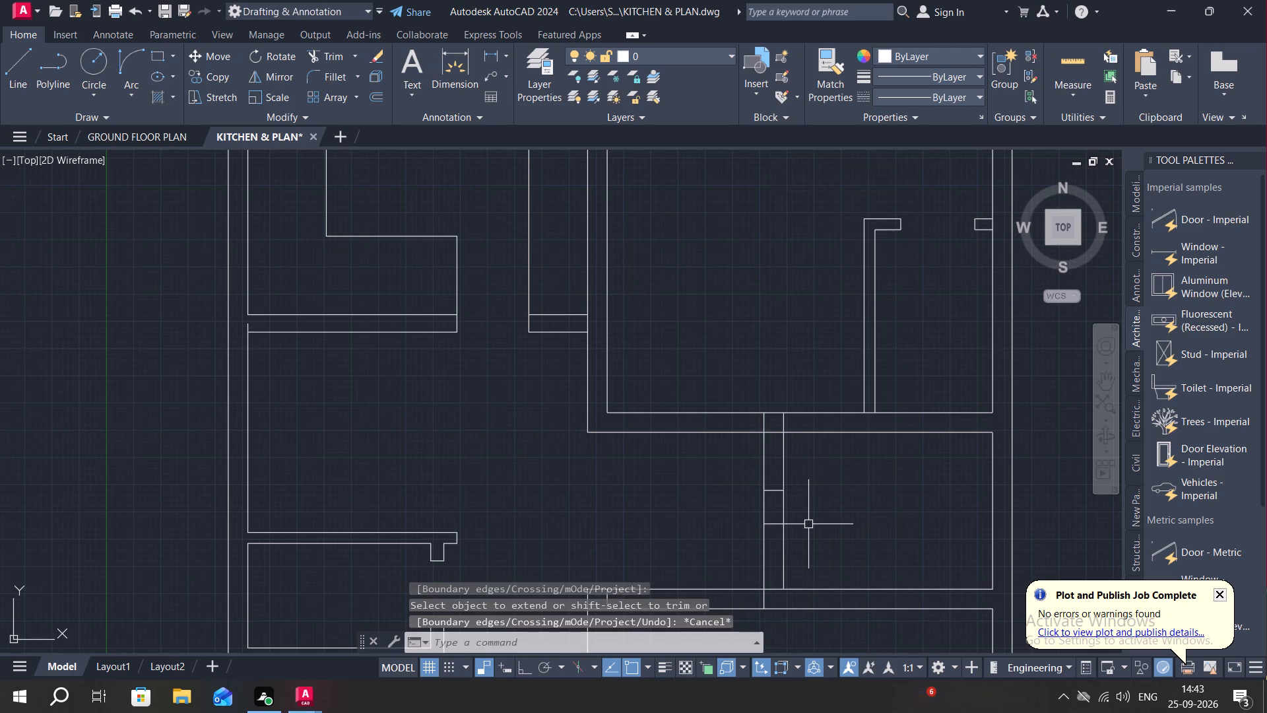
Trim both lines of the 9" wall between its short cross line and the lower partition.
key("t")
key("r")
key("space")
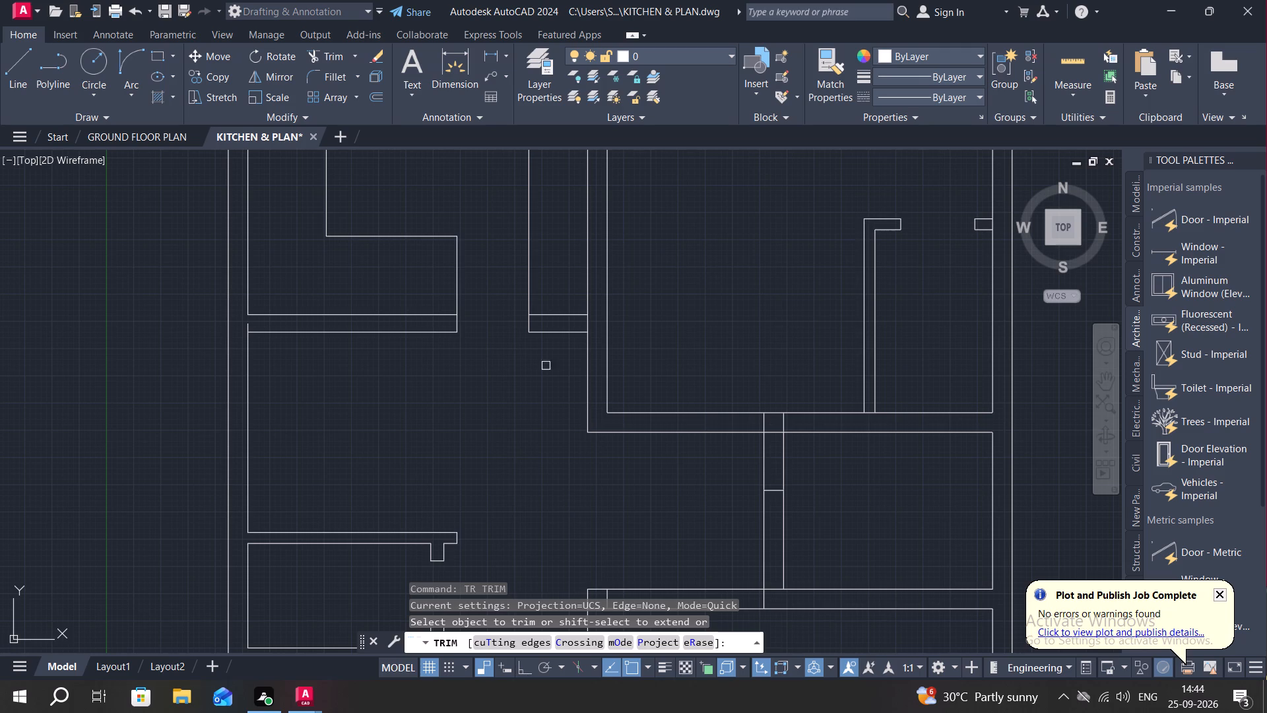
left_click(721, 541)
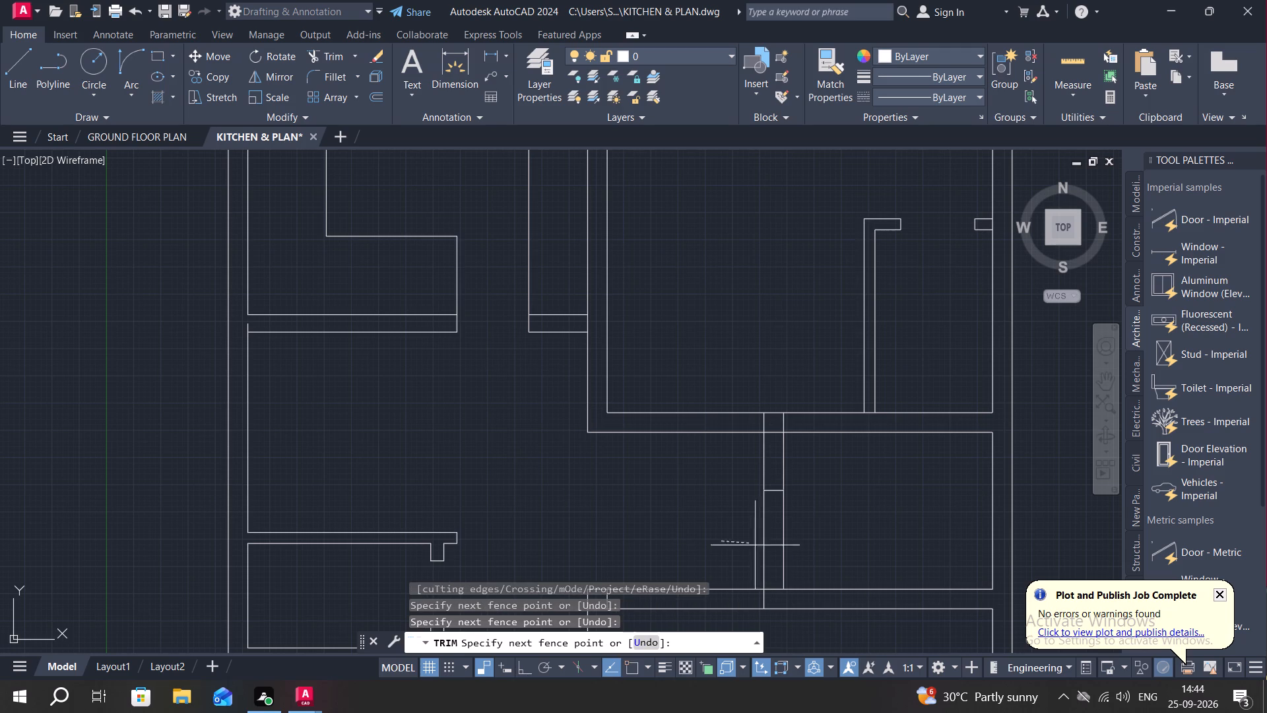
left_click(808, 546)
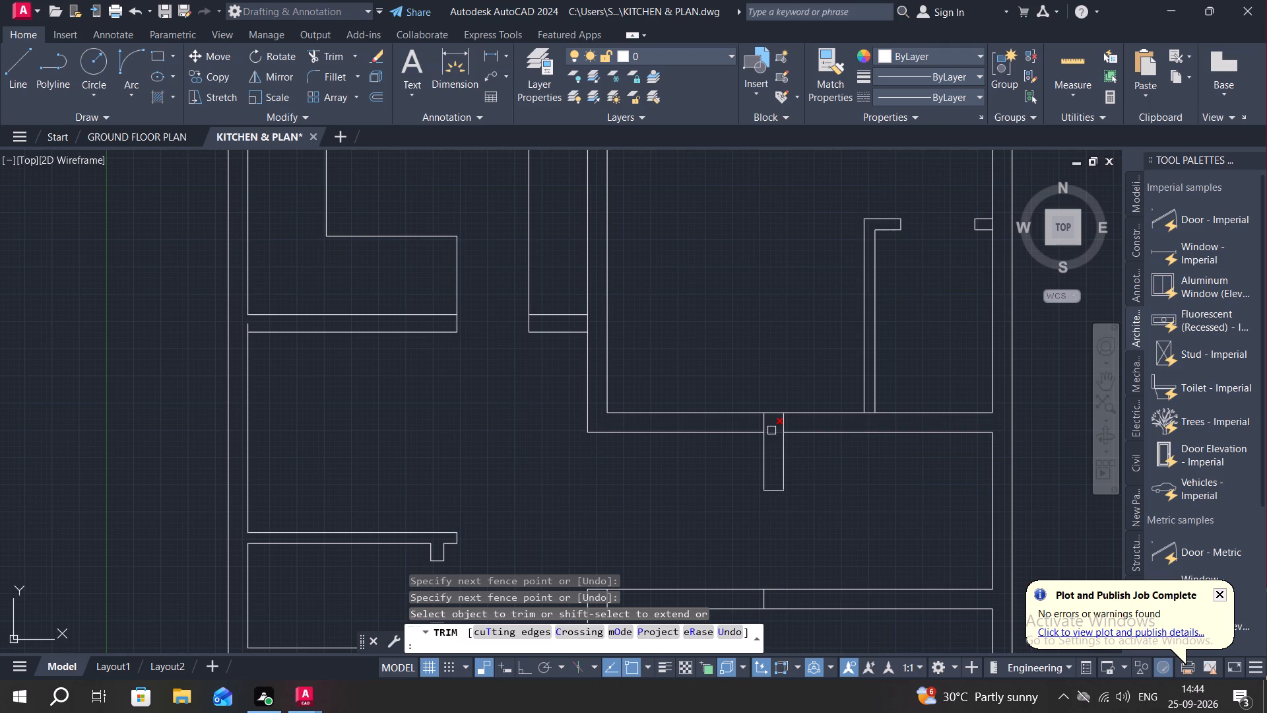
key("Escape")
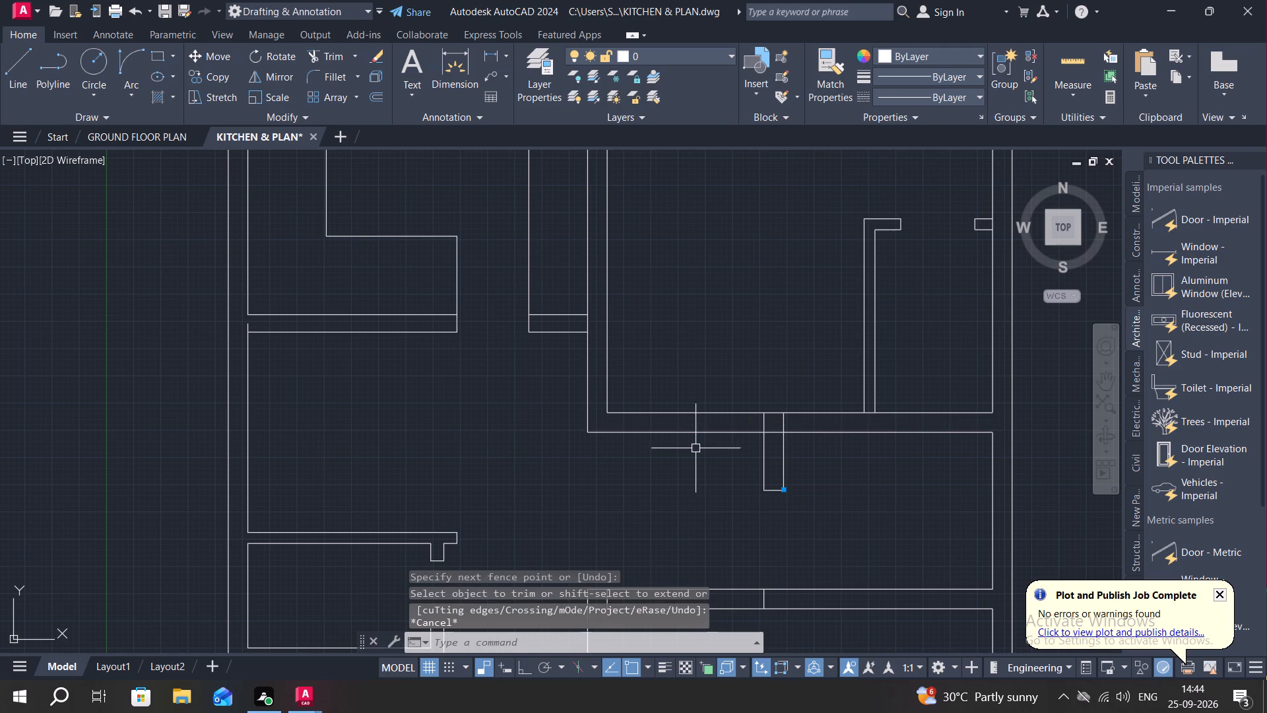
Draw a short line across the upper partition between the central wall and the new 9" wall stub.
key("l")
key("space")
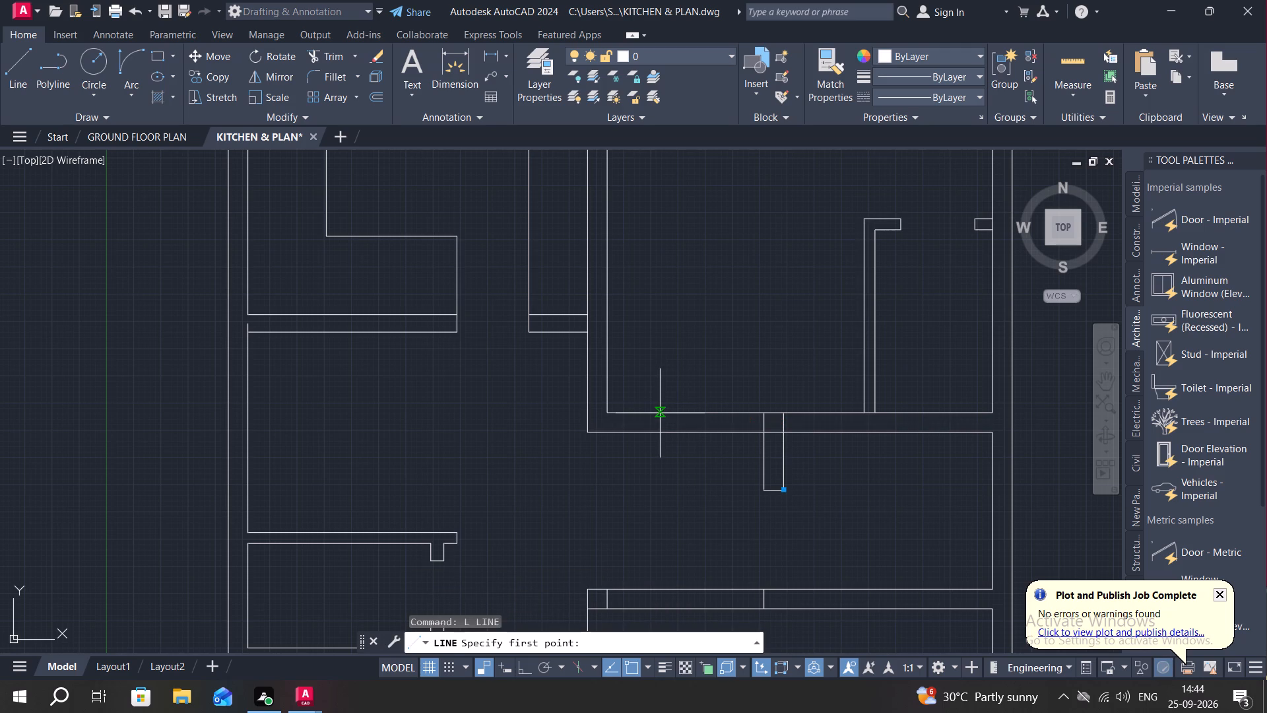
left_click(661, 414)
left_click(665, 430)
key("Escape")
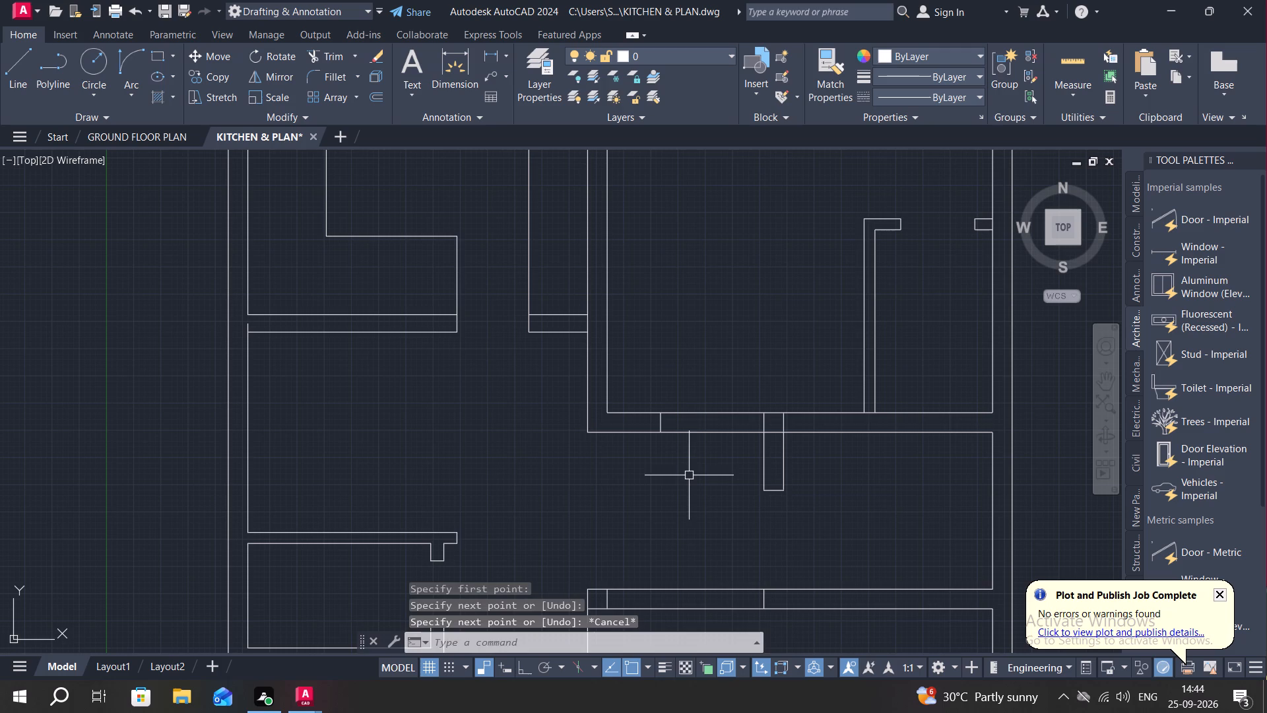
Trim both lines of the upper partition between its short cross line and the 9" wall stub to open a doorway.
key("t")
key("r")
key("space")
left_click_drag(721, 385, 736, 441)
Trim the overlapping lines inside the corner where the 9" wall stub meets the upper partition.
scroll(777, 429, "up", 3)
left_click_drag(769, 460, 769, 459)
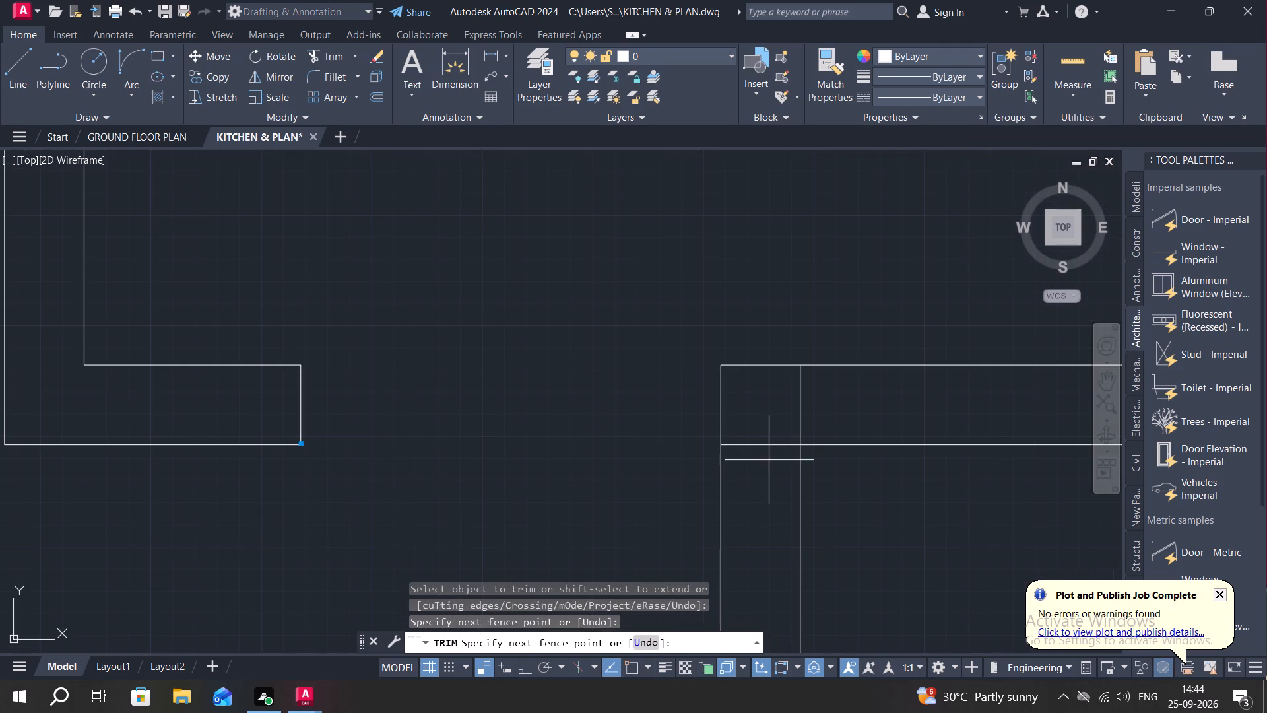
left_click_drag(769, 459, 817, 417)
scroll(697, 438, "down", 4)
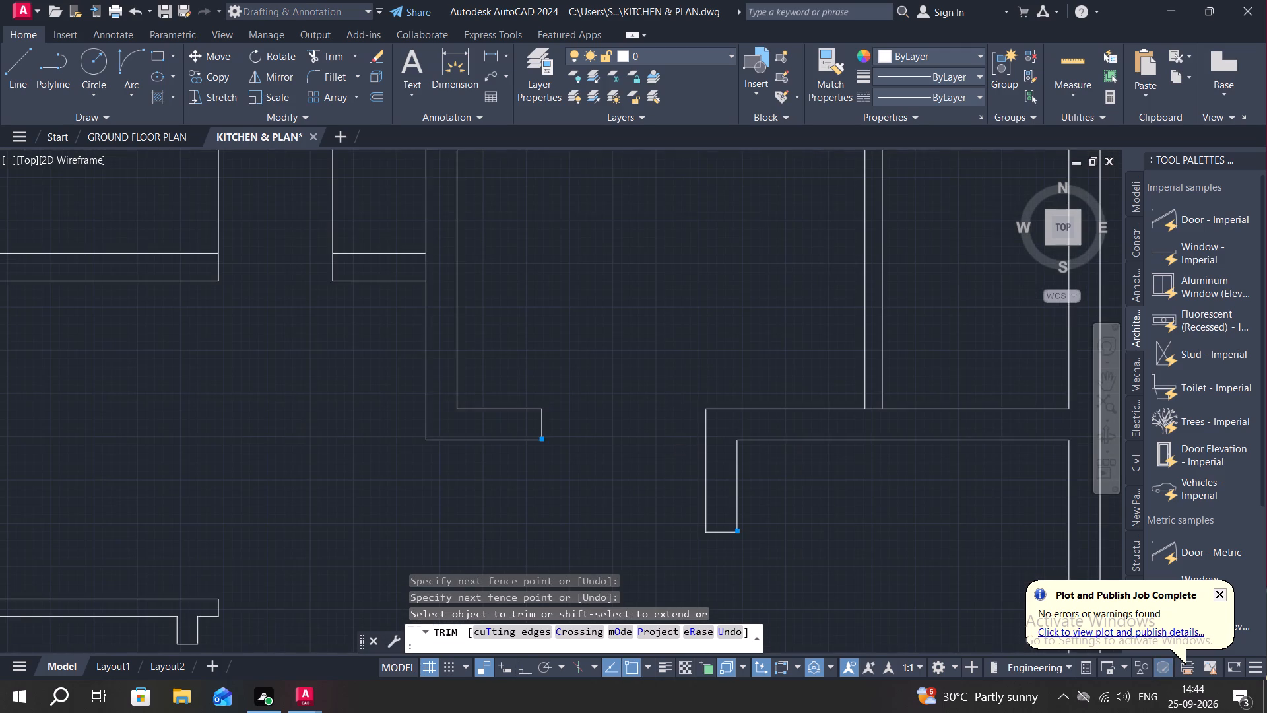
scroll(586, 472, "down", 1)
middle_click_drag(685, 491, 773, 471)
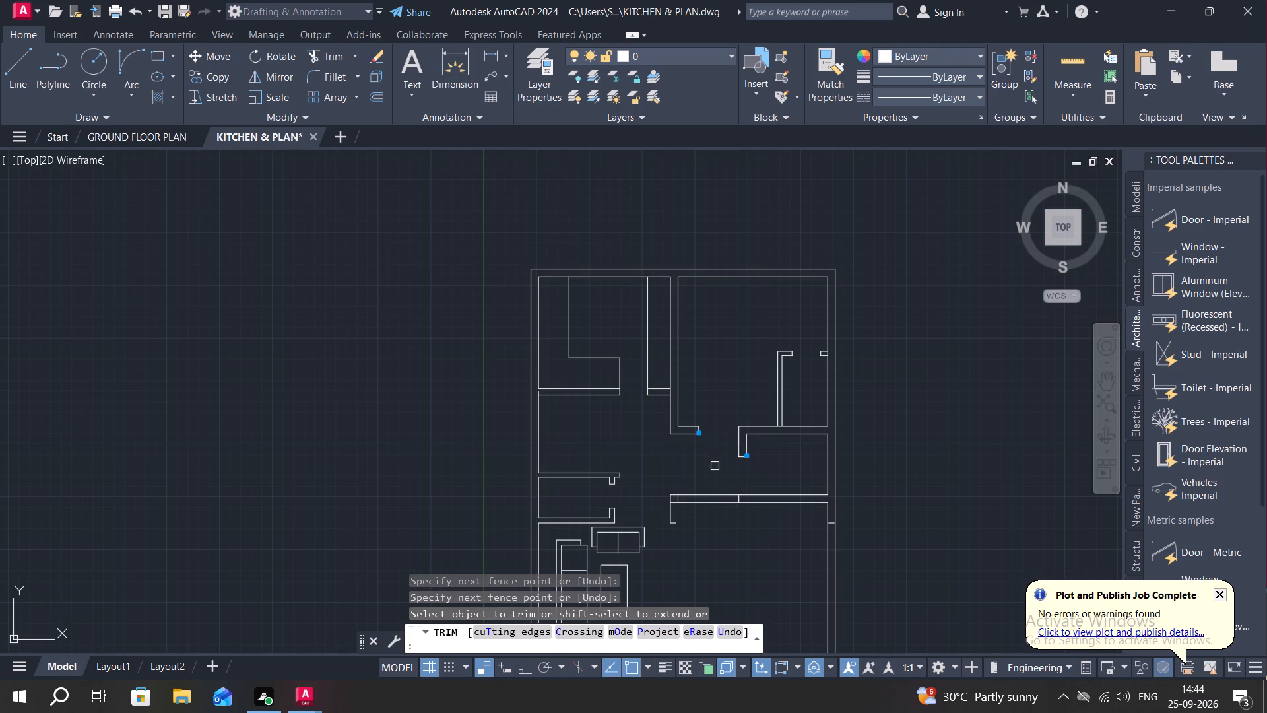
key("Escape")
Delete the short vertical line across the lower partition near its west end.
scroll(684, 502, "up", 2)
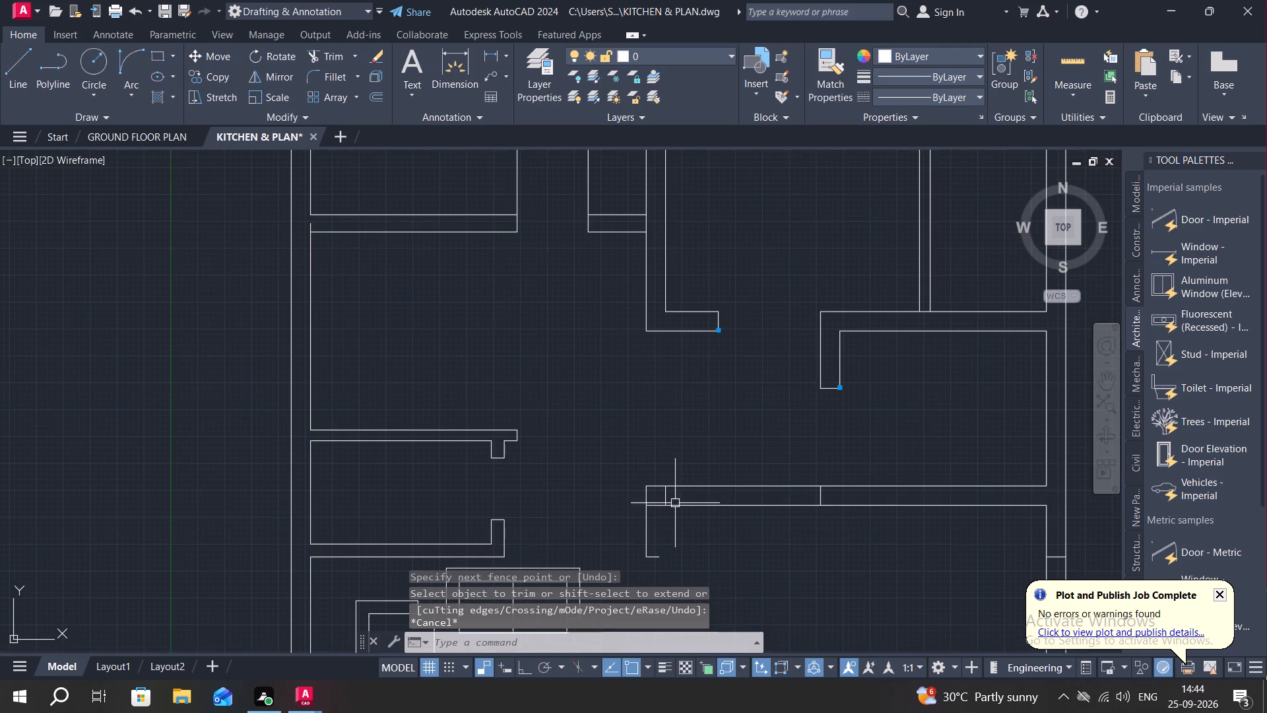
left_click(666, 496)
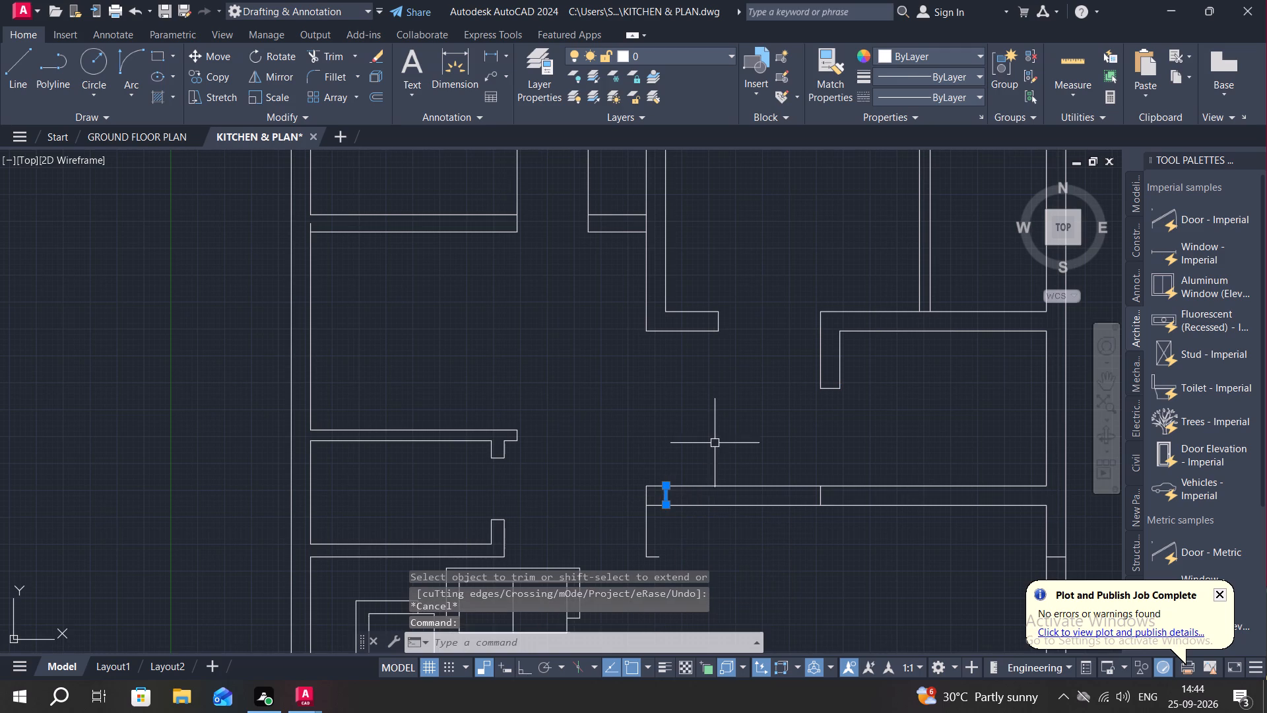
key("Delete")
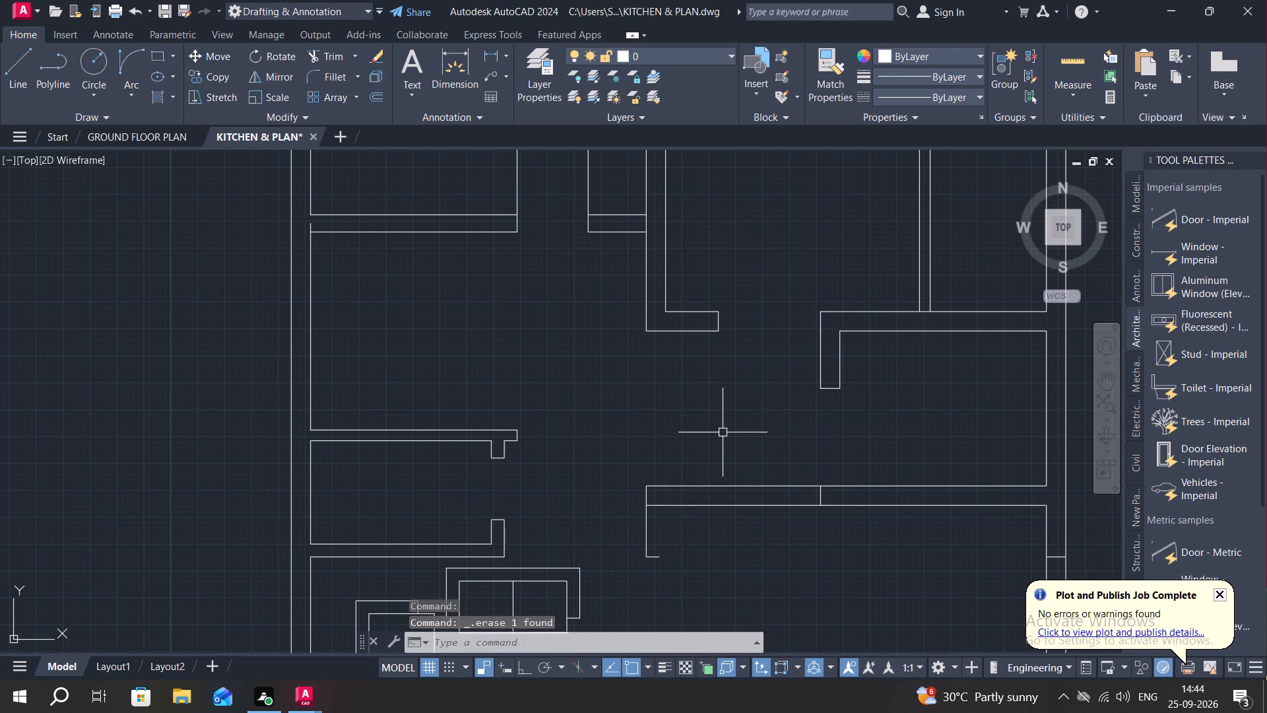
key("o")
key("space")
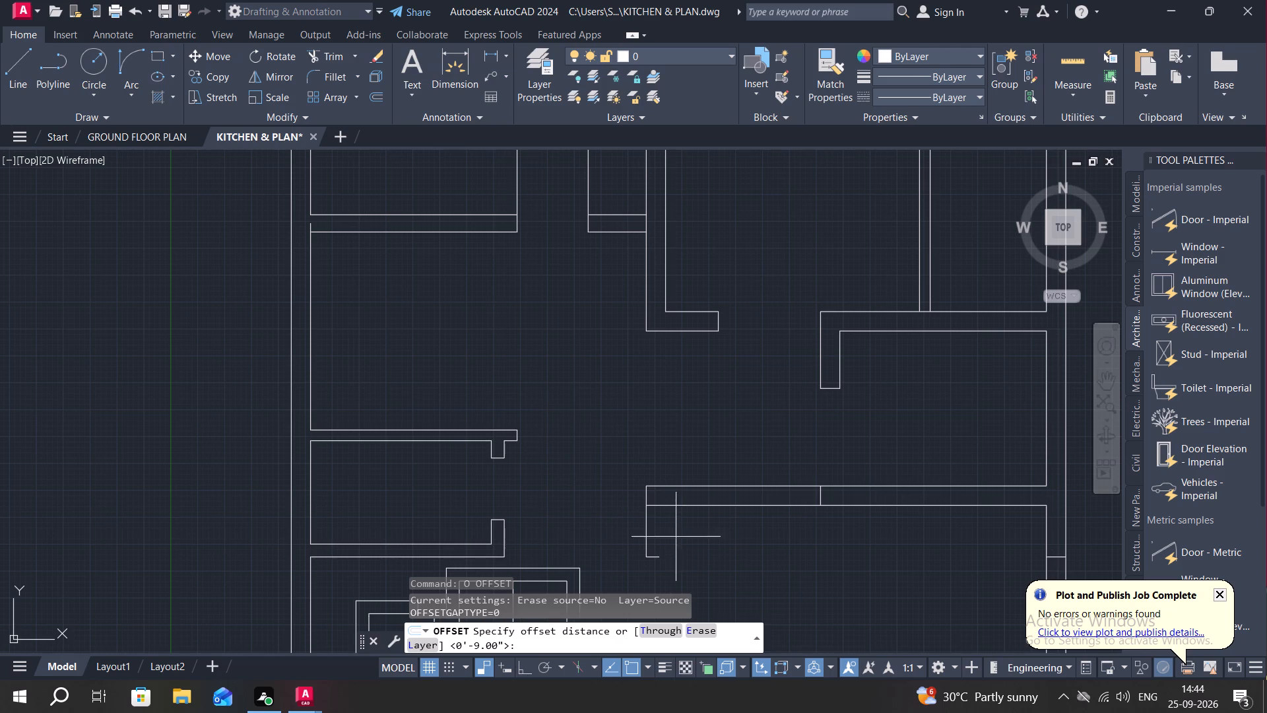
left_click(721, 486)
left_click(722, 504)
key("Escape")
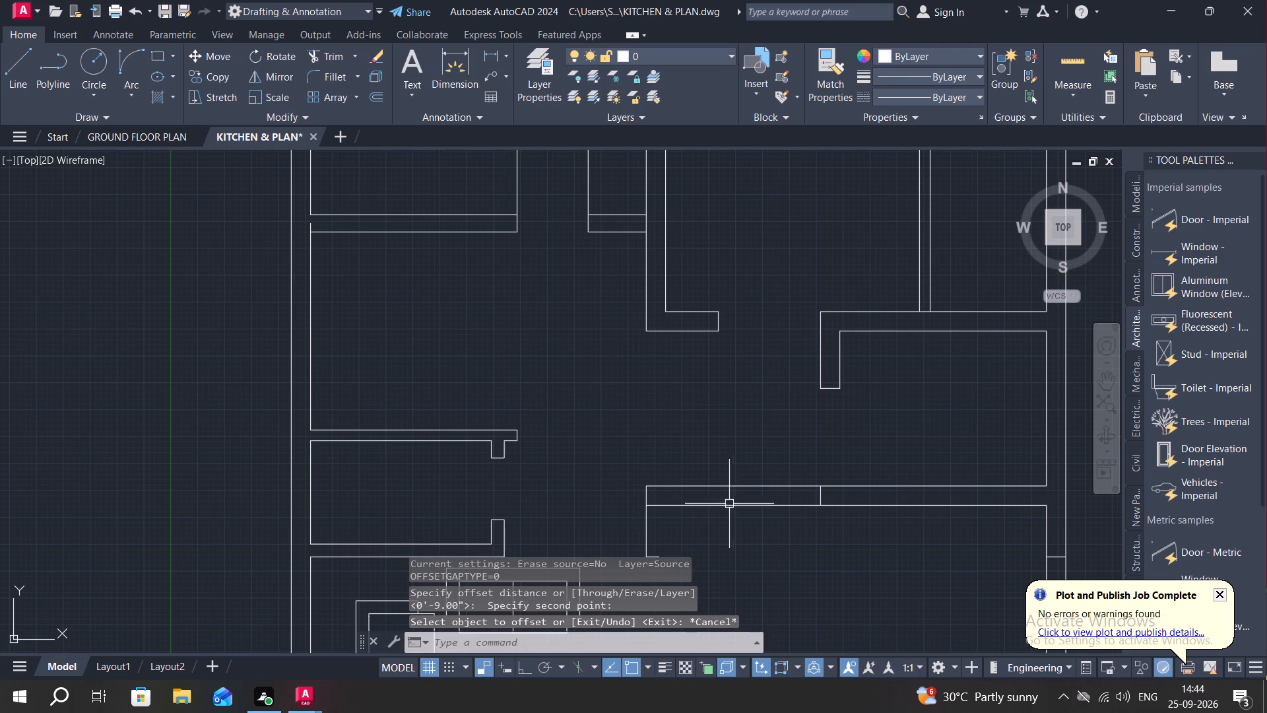
Draw a short vertical line across the lower partition, roughly below the west jamb of the upper partition's opening.
type("L")
key("space")
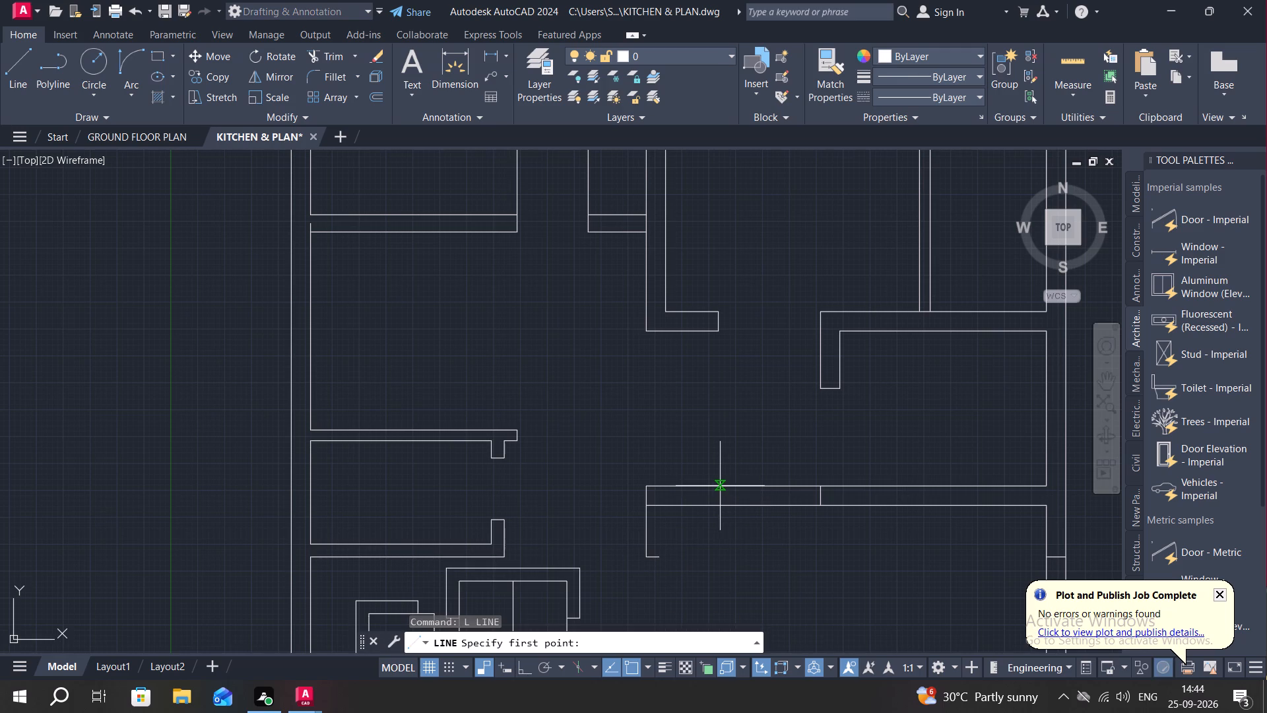
left_click(722, 486)
left_click(723, 506)
key("Escape")
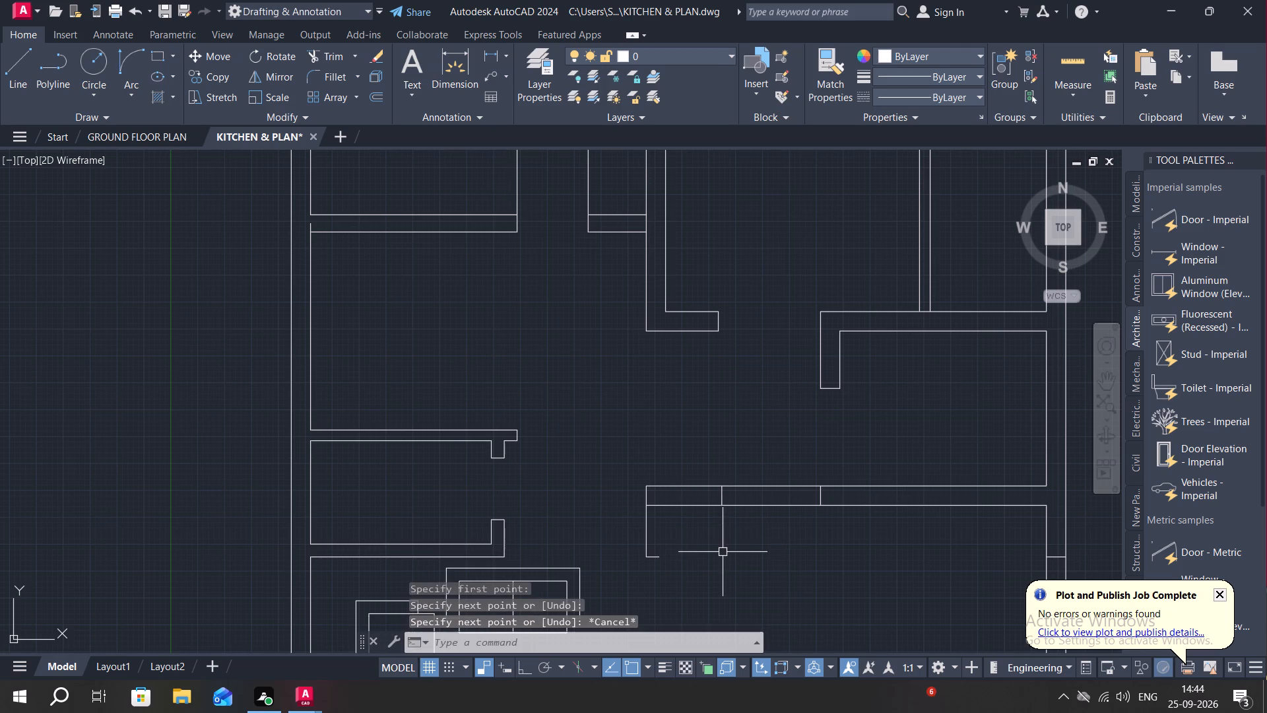
Trim both lines of the lower partition between its two short cross lines to open a doorway.
type("TR")
key("space")
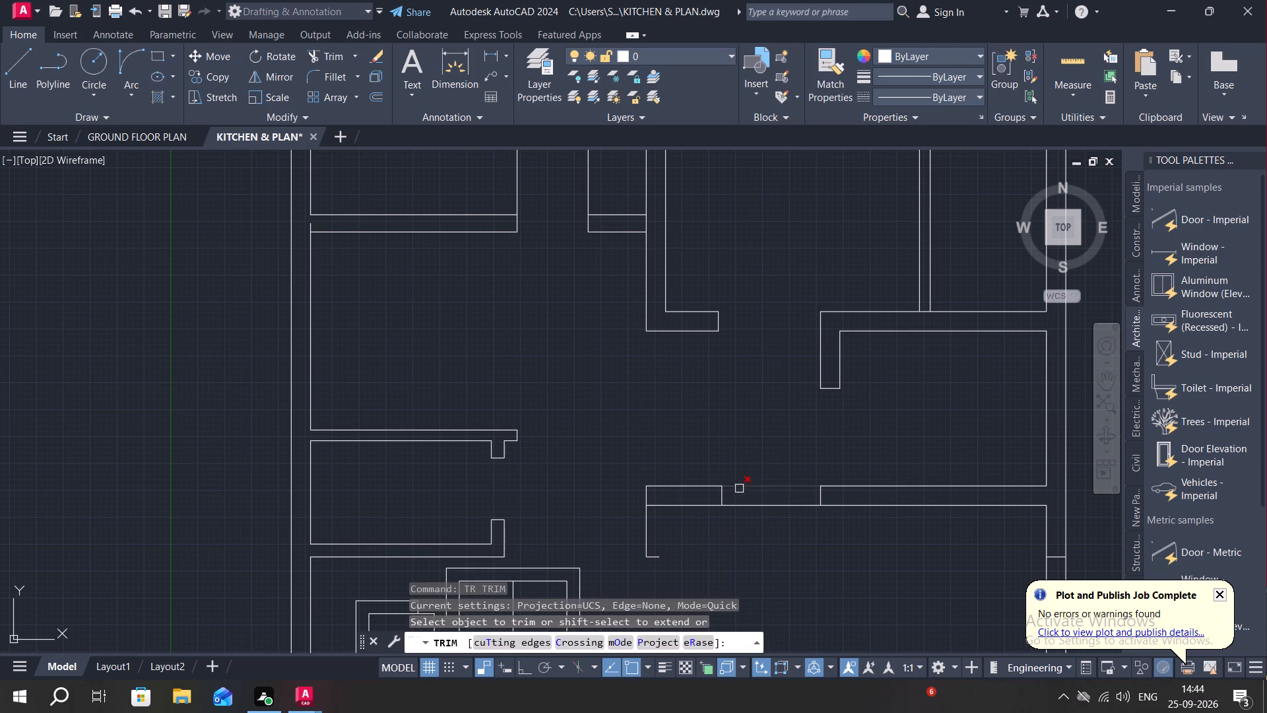
left_click_drag(744, 469, 772, 516)
scroll(760, 511, "down", 2)
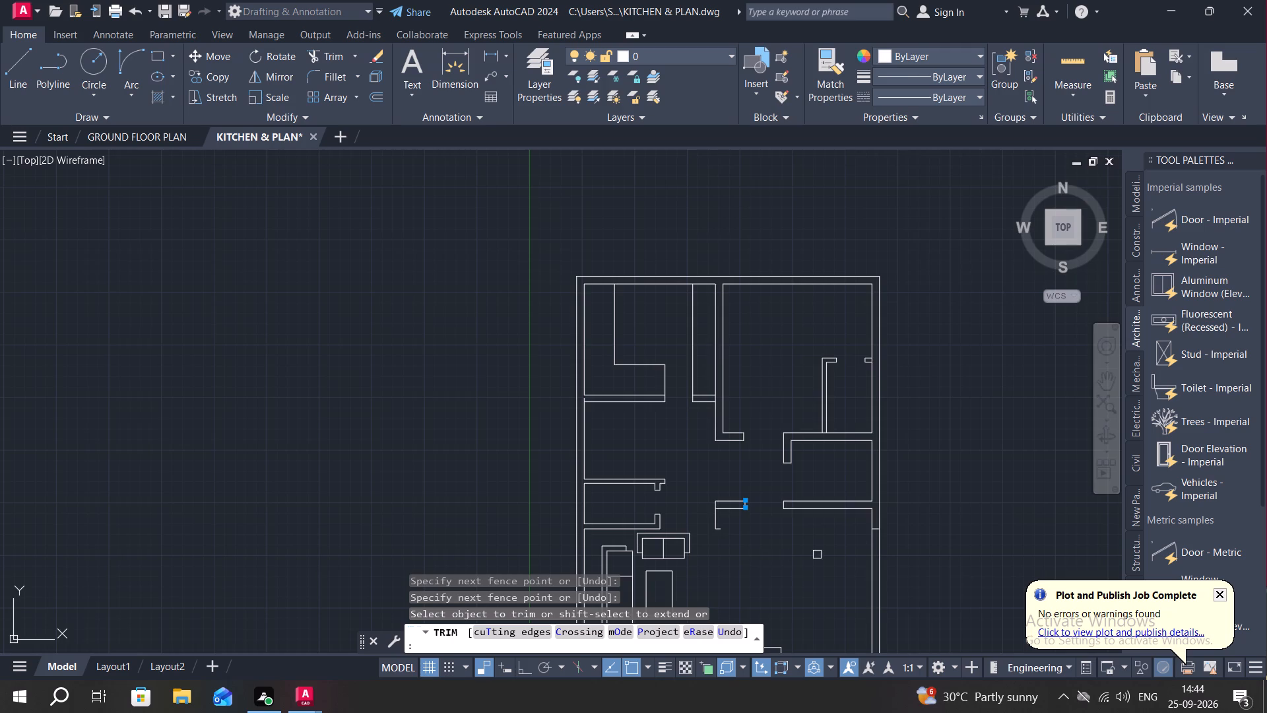
Trim away the short leftover line across the east outer wall, just below the lower partition.
middle_click_drag(817, 555, 838, 483)
scroll(898, 463, "up", 1)
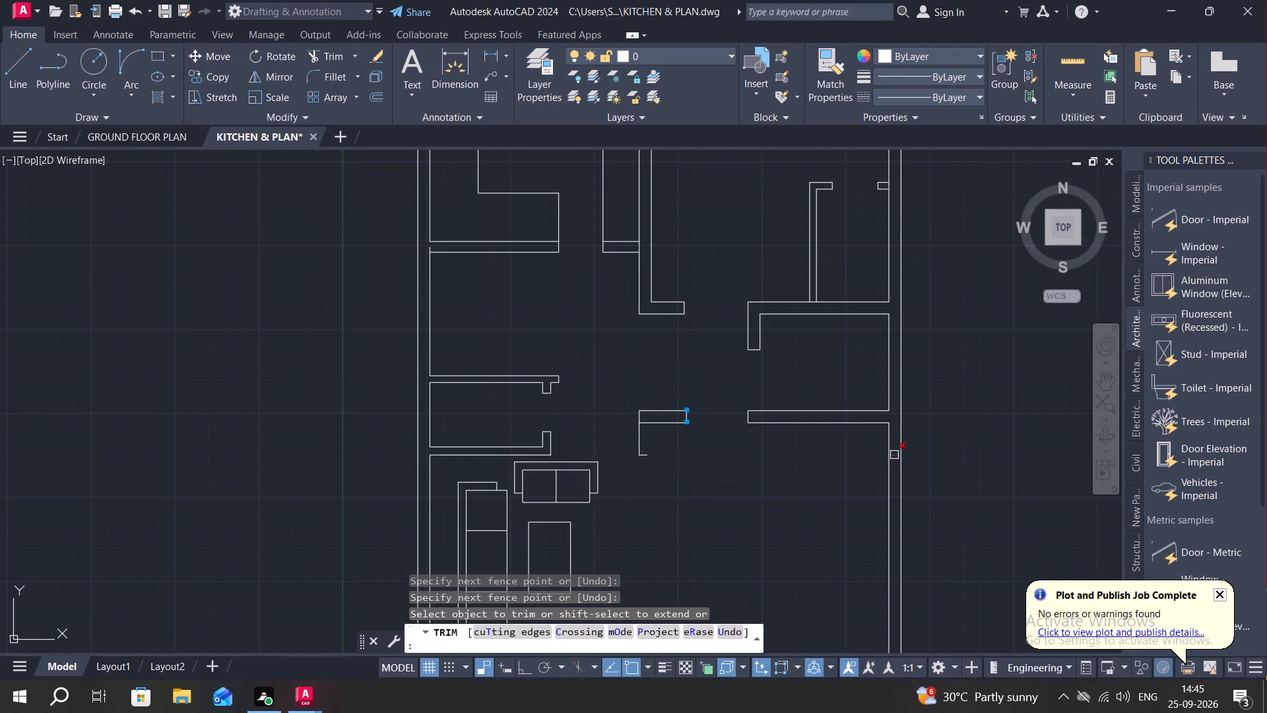
scroll(894, 456, "up", 2)
left_click(894, 456)
key("Escape")
Offset the inner line of the east outer wall 15'6" to the west, below the lower partition.
scroll(833, 471, "down", 5)
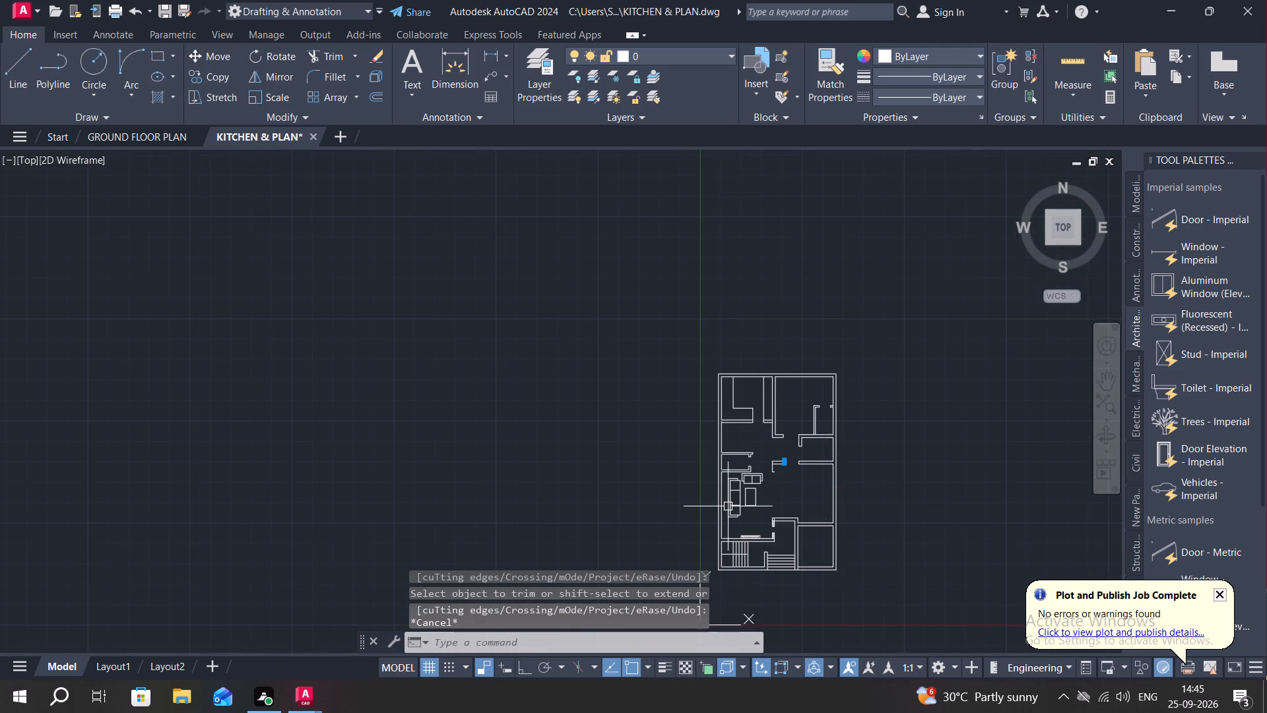
scroll(793, 503, "up", 3)
middle_click_drag(827, 492, 892, 470)
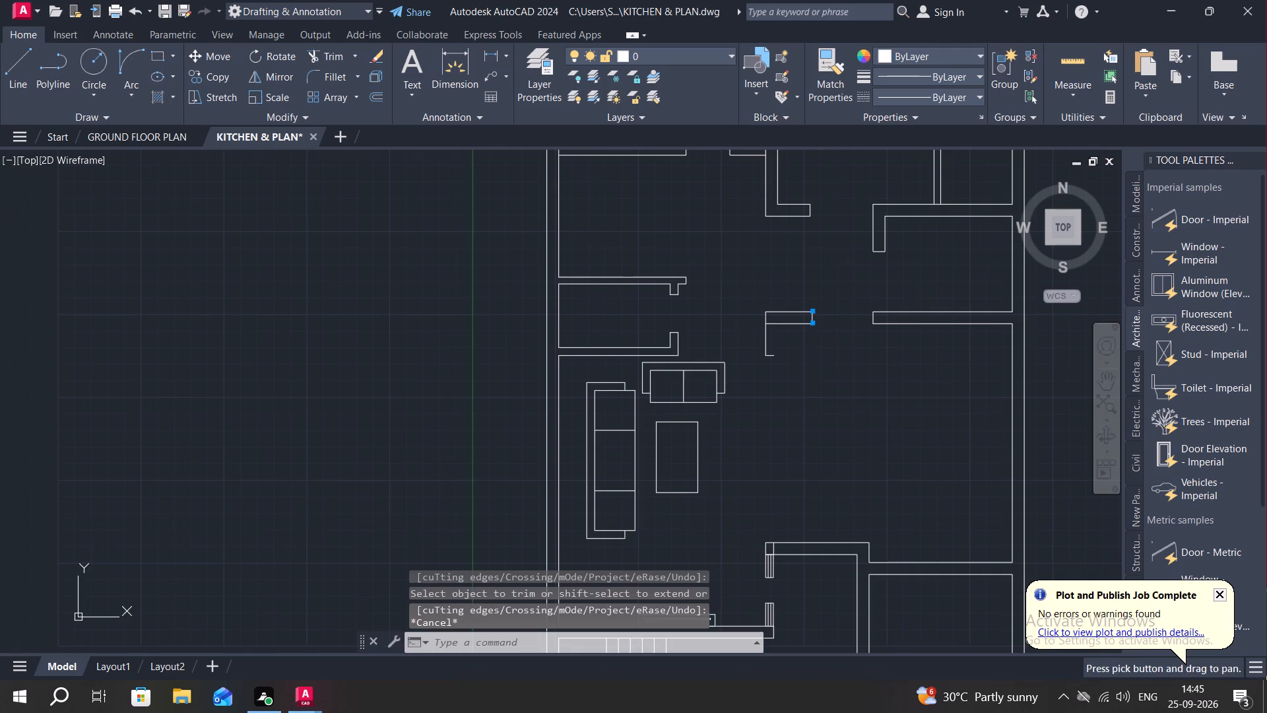
key("Escape")
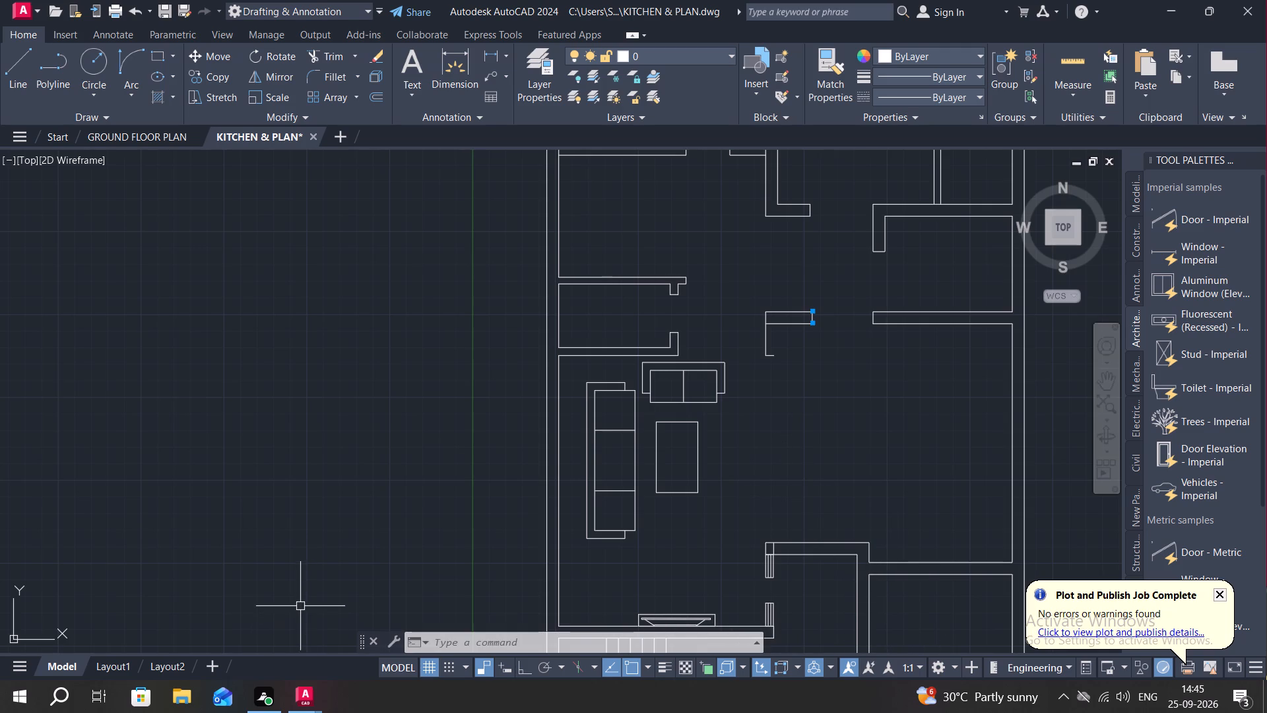
key("o")
key("space")
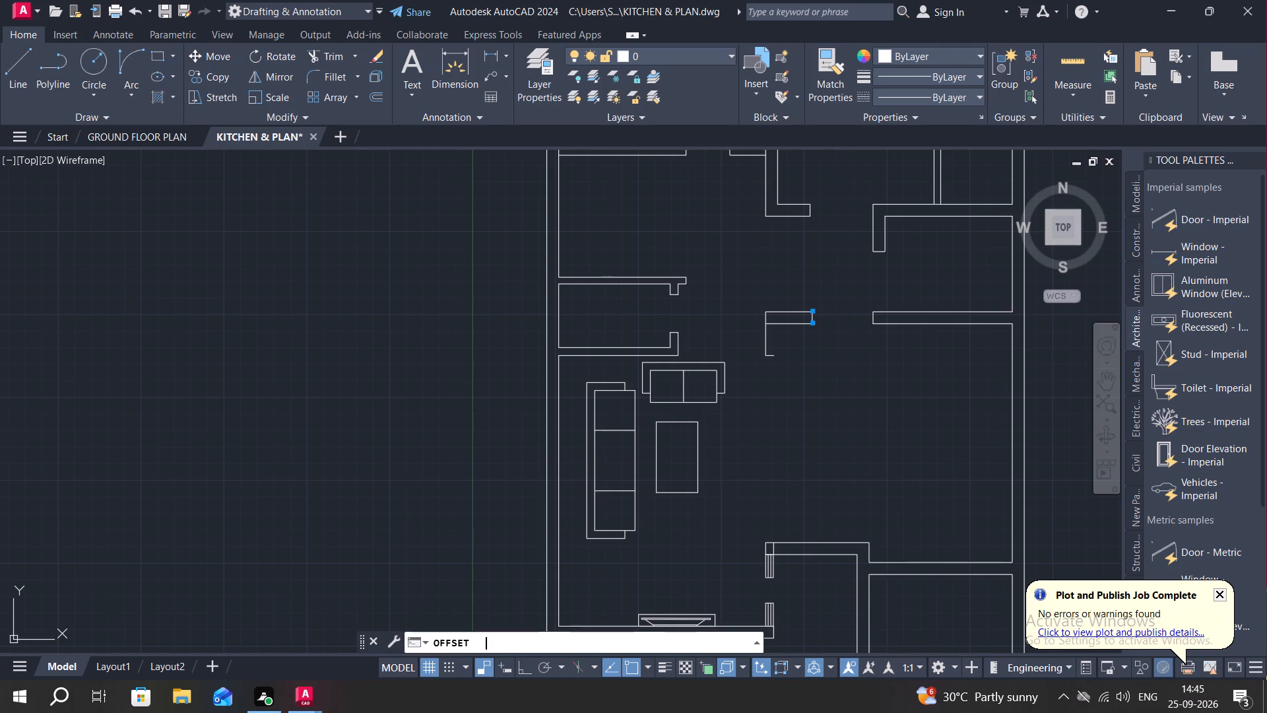
key("Escape")
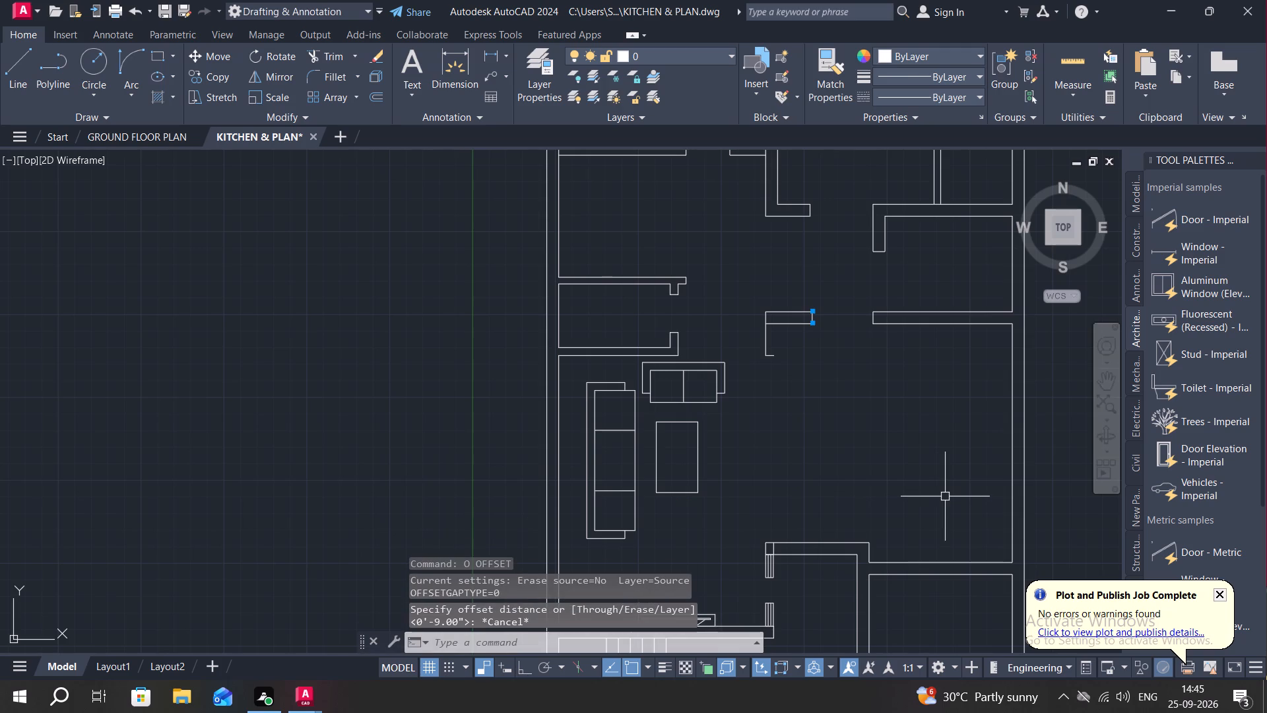
type("O")
key("space")
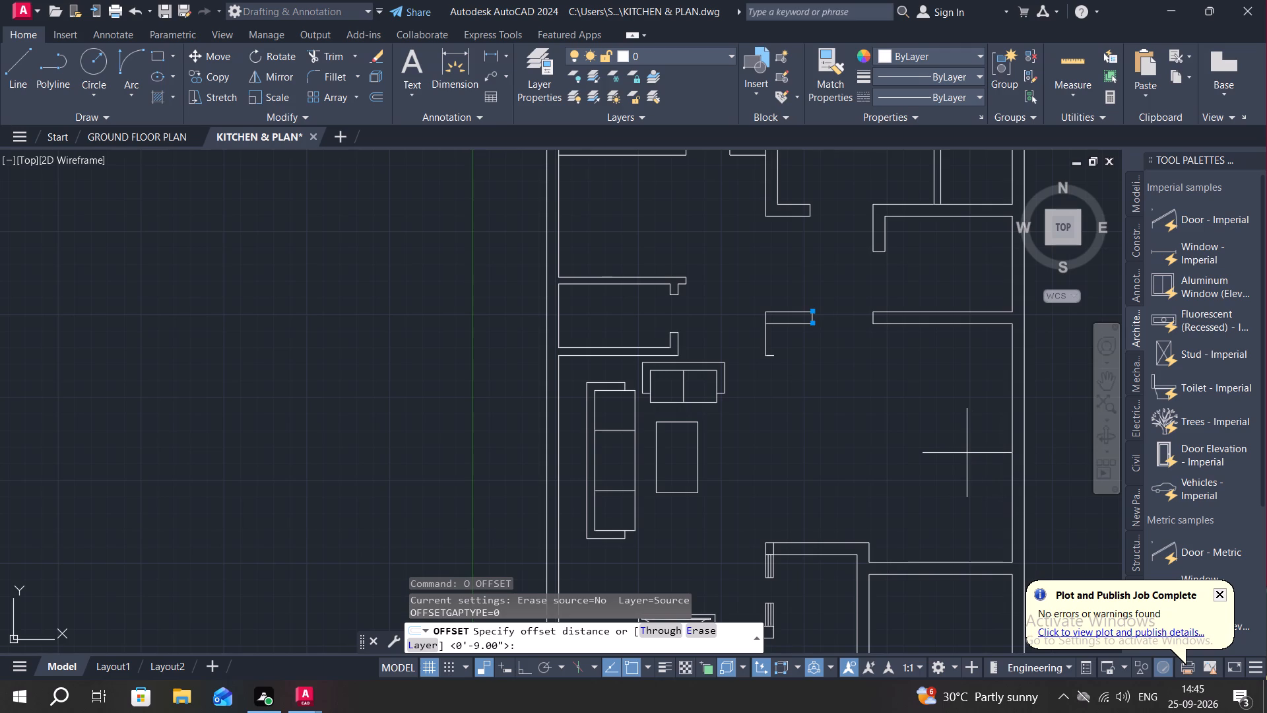
type("15'6\"")
key("Return")
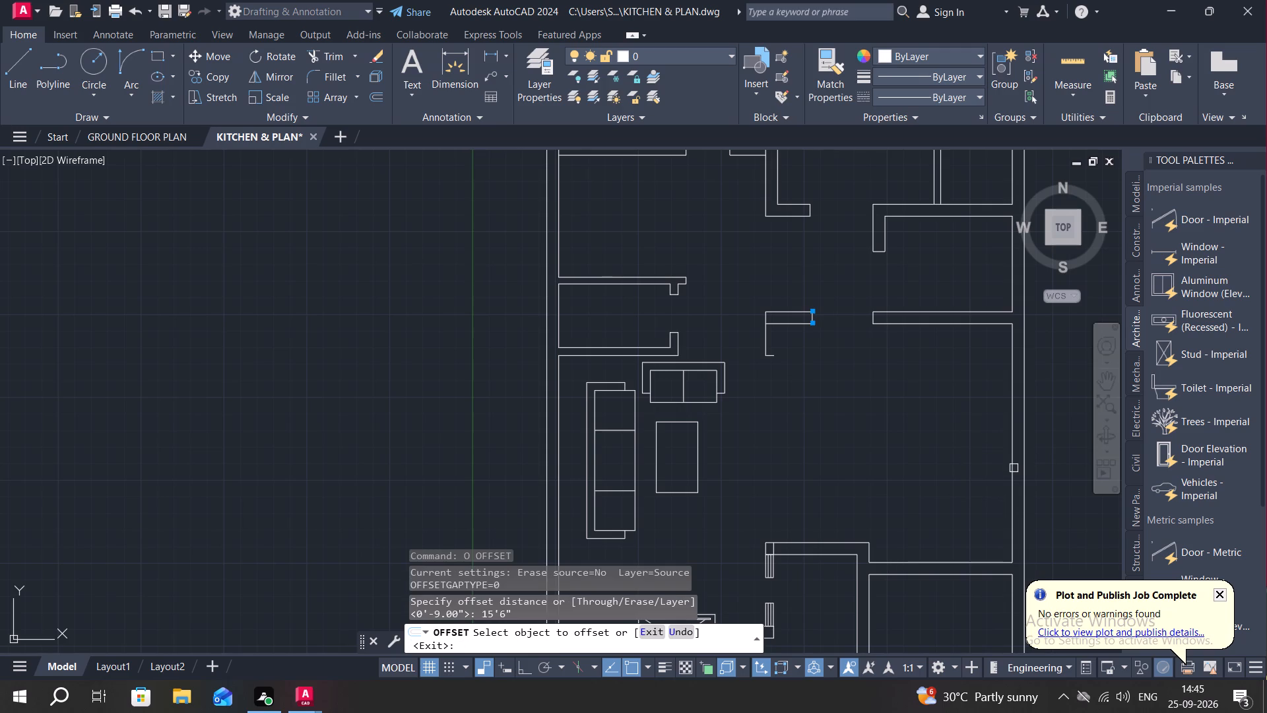
left_click(1016, 469)
left_click(777, 455)
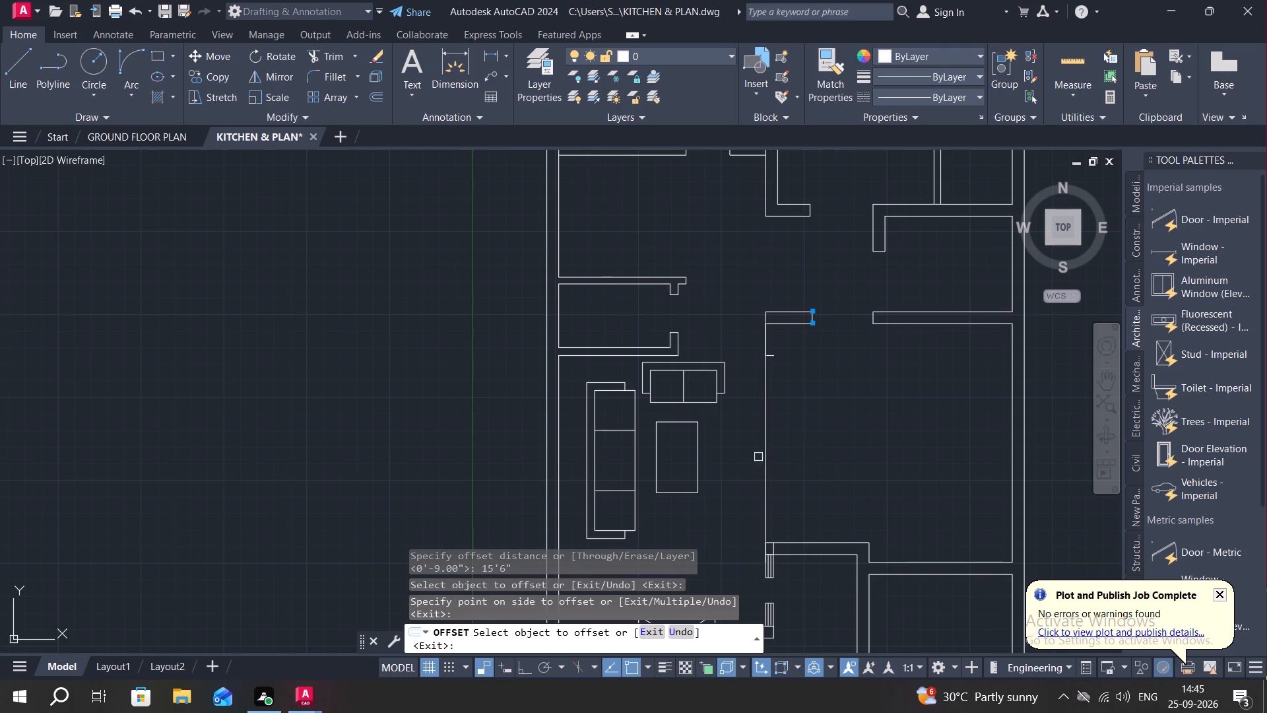
key("Escape")
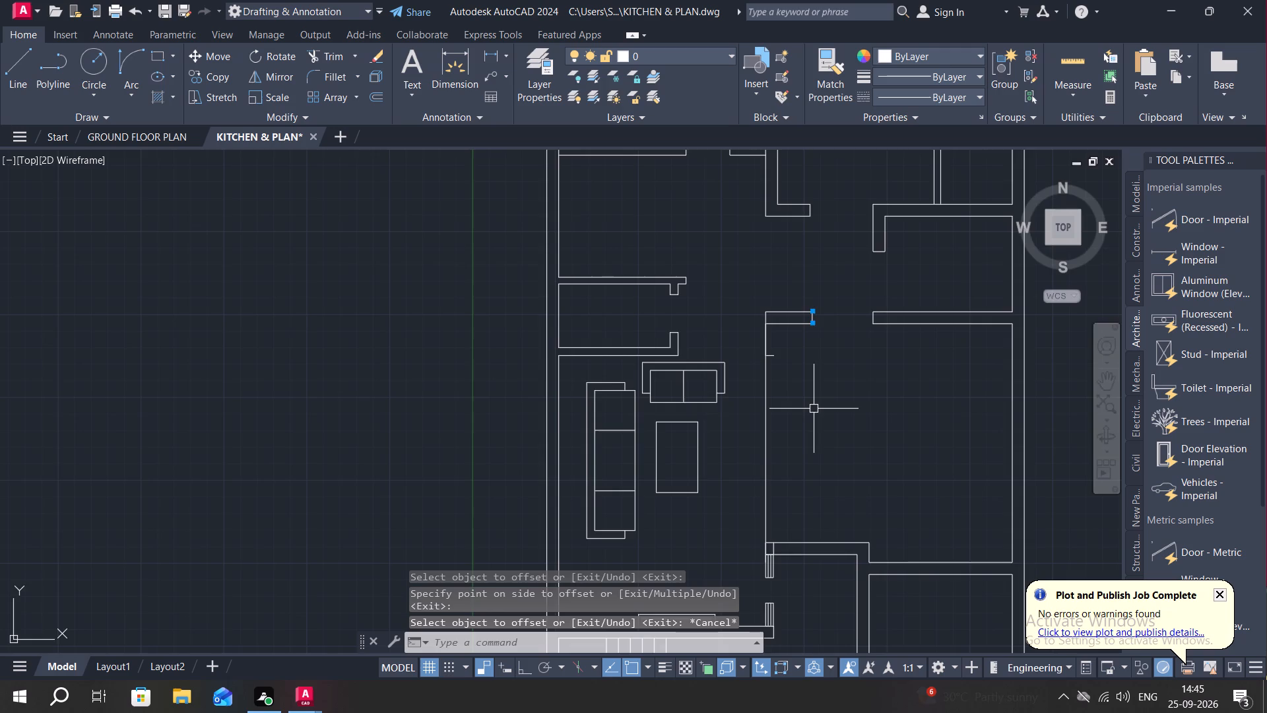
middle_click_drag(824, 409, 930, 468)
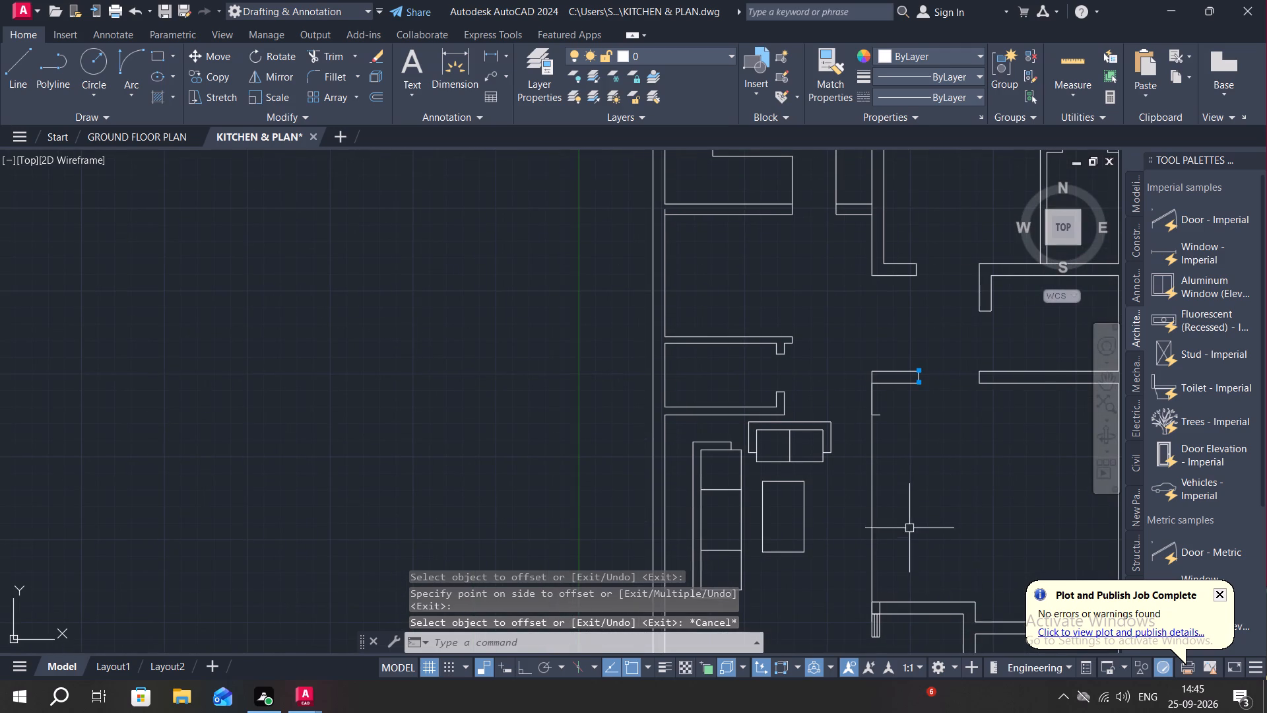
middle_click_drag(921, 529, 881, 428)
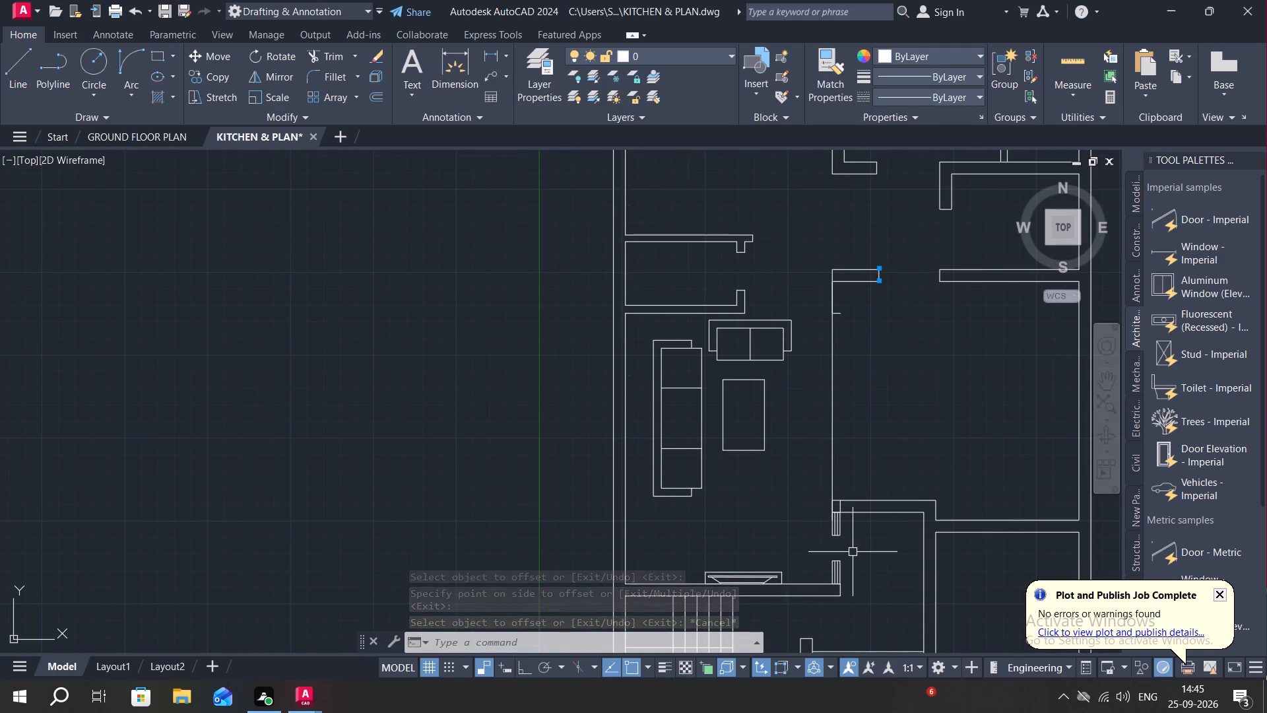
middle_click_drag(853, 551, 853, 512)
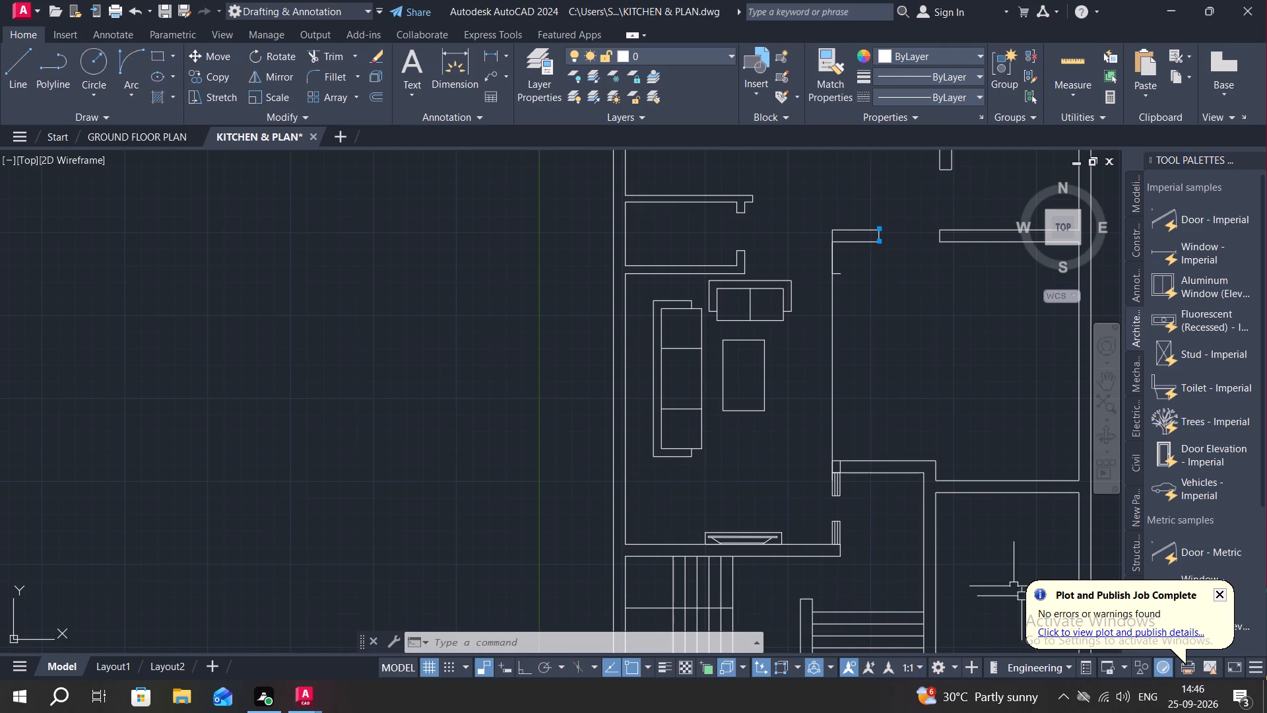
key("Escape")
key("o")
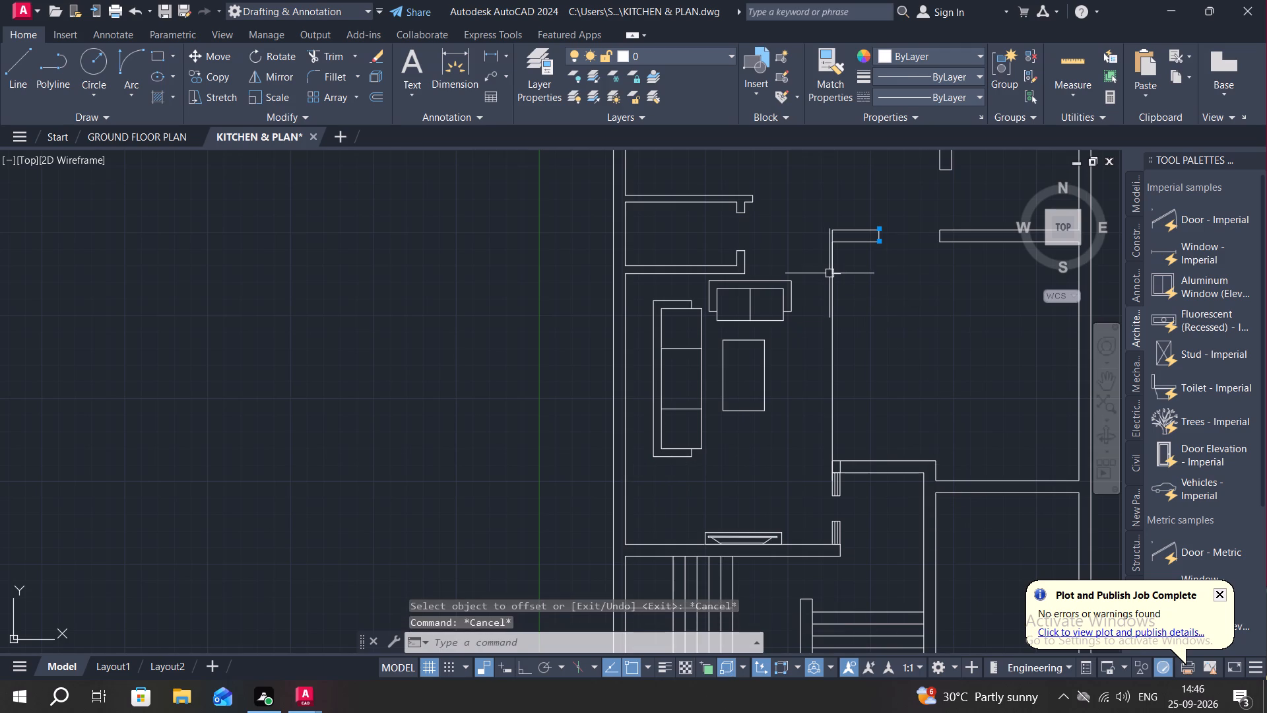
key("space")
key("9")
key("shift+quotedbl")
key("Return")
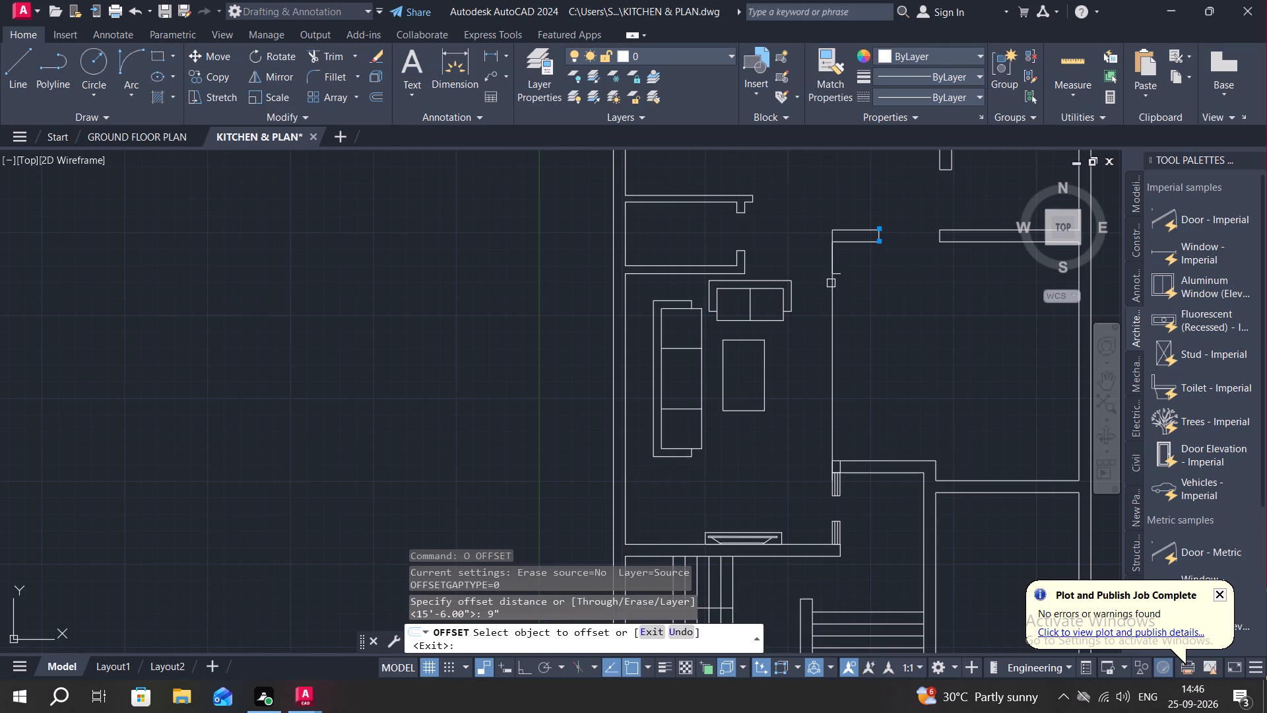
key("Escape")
Trim the short horizontal leftover line that sticks out east from the new wall line below the lower partition.
type("TR")
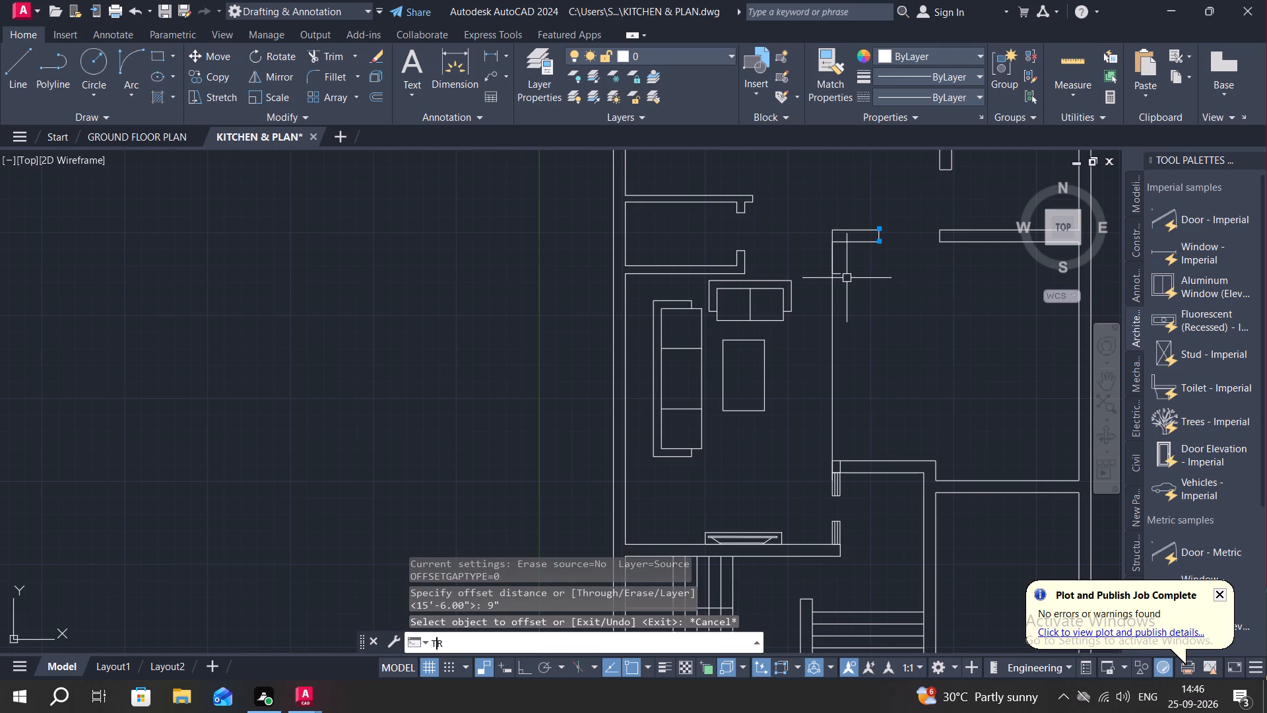
key("space")
left_click(843, 272)
key("Escape")
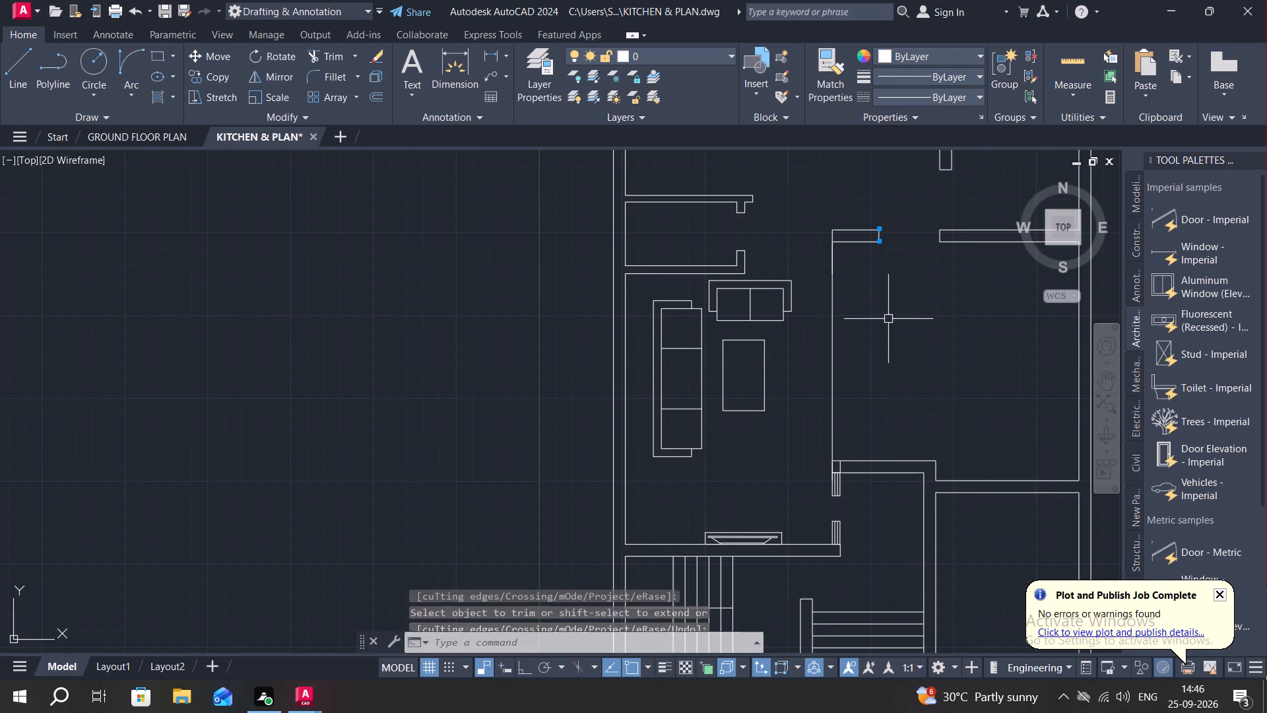
Offset the new vertical wall line 9" to the east to give the wall its thickness.
type("O 9")
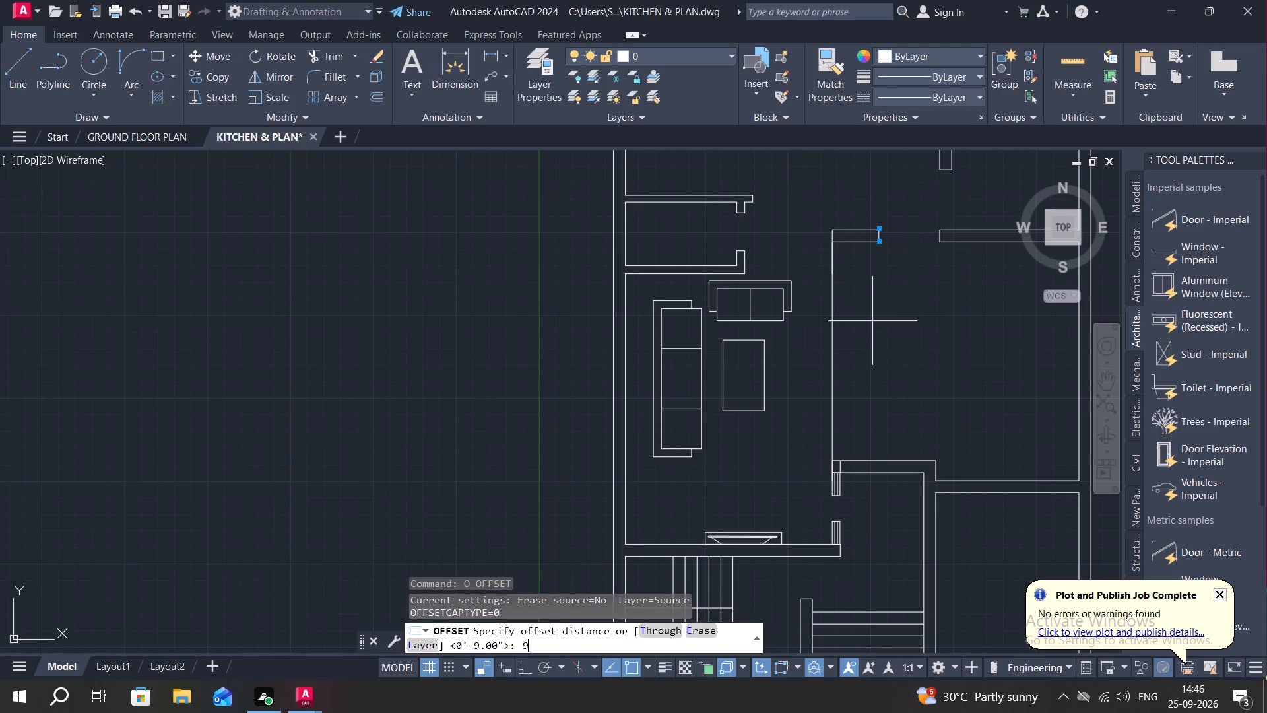
key("shift+quotedbl")
key("Return")
left_click(831, 306)
left_click(862, 307)
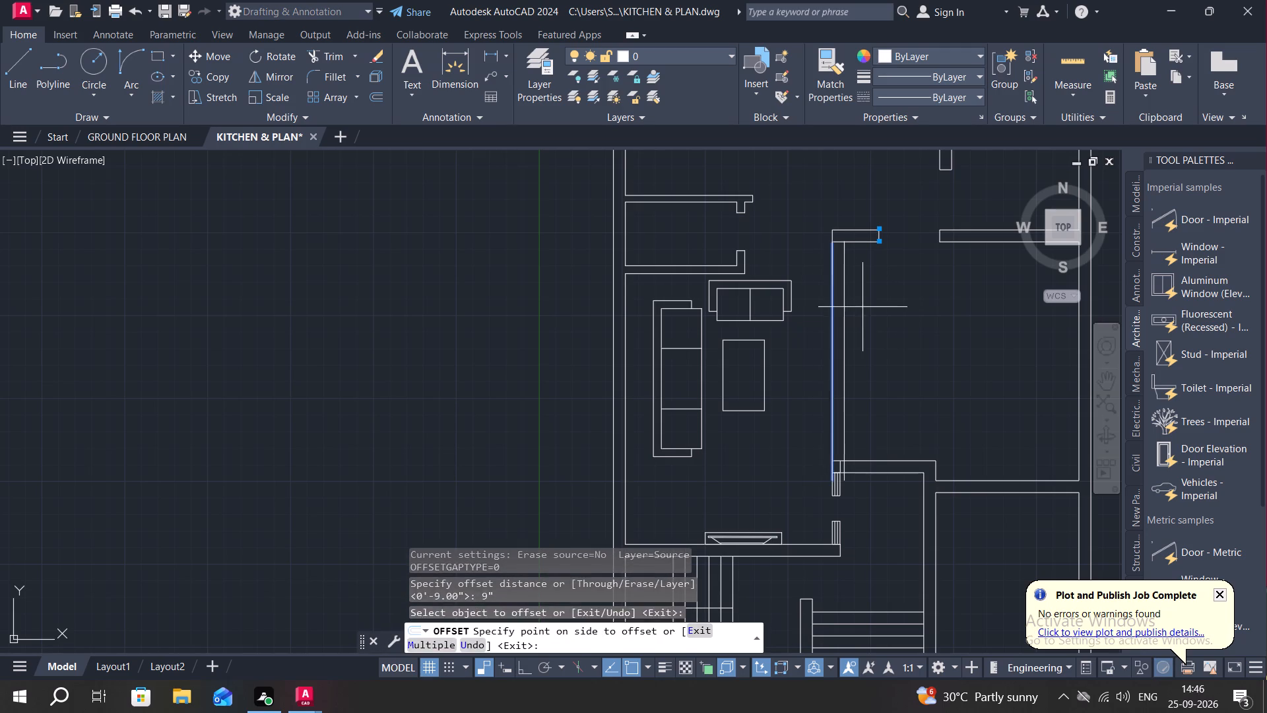
key("Escape")
Trim the lower partition's bottom line between the two lines of the new 9" wall to clean the corner.
type("TR")
key("space")
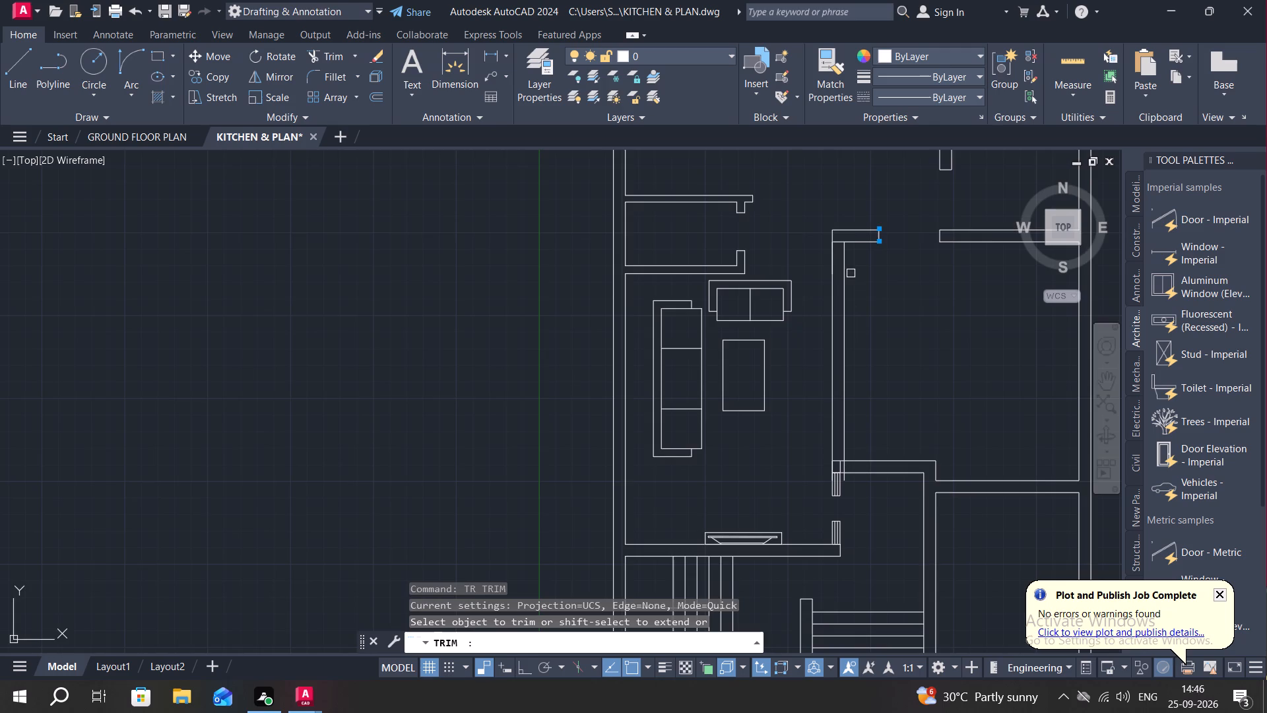
scroll(846, 242, "up", 2)
left_click(829, 243)
key("Escape")
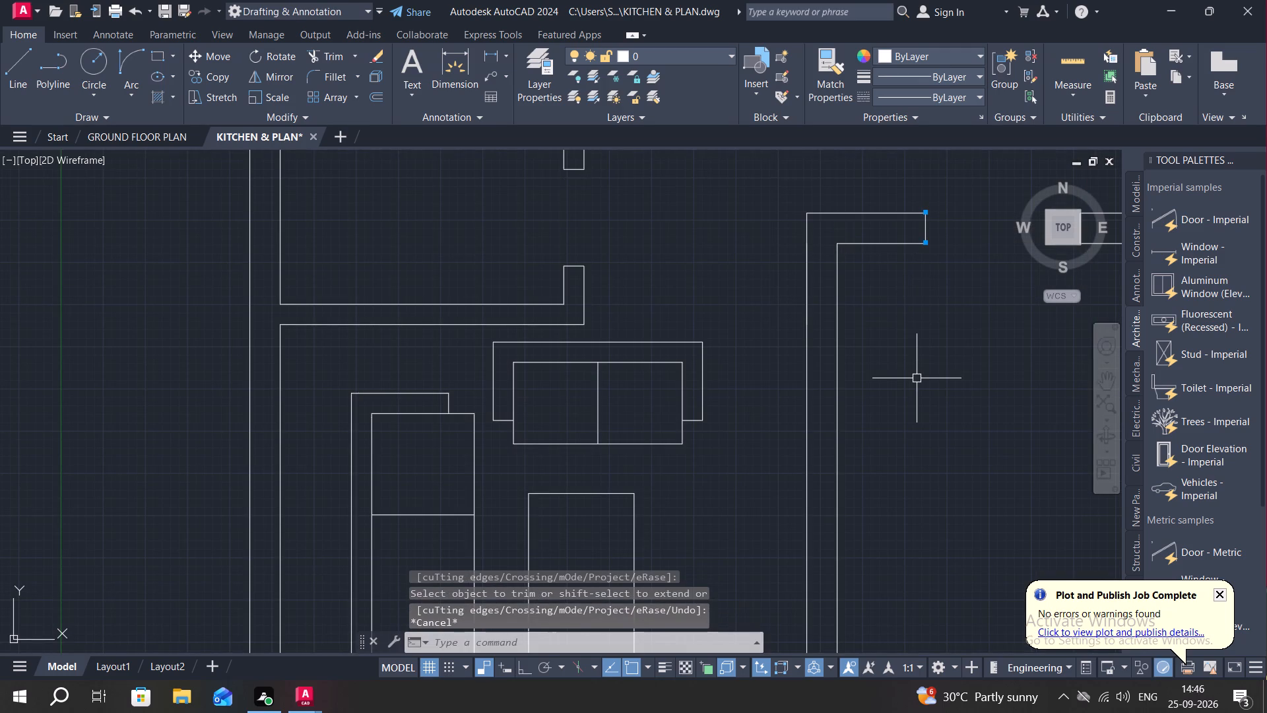
scroll(865, 358, "down", 5)
scroll(895, 346, "up", 2)
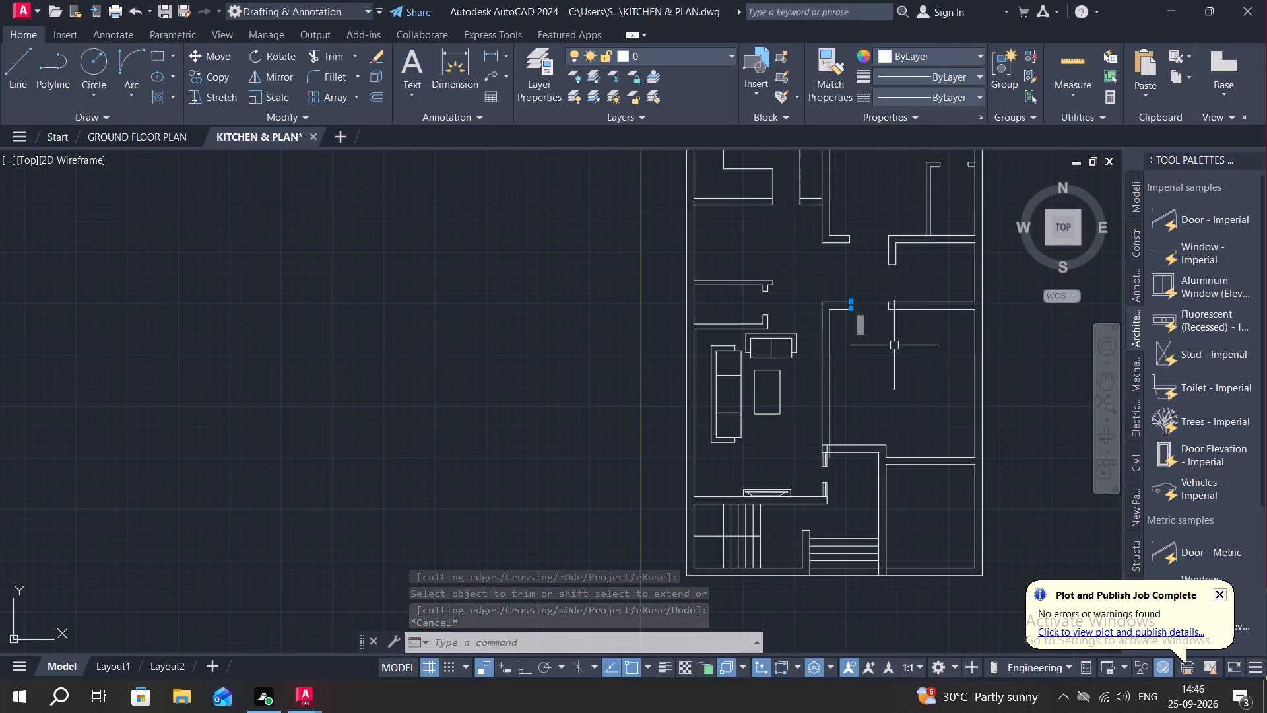
Trim the east line of the new 9" vertical wall back to the top line of the horizontal wall it meets.
scroll(837, 450, "up", 2)
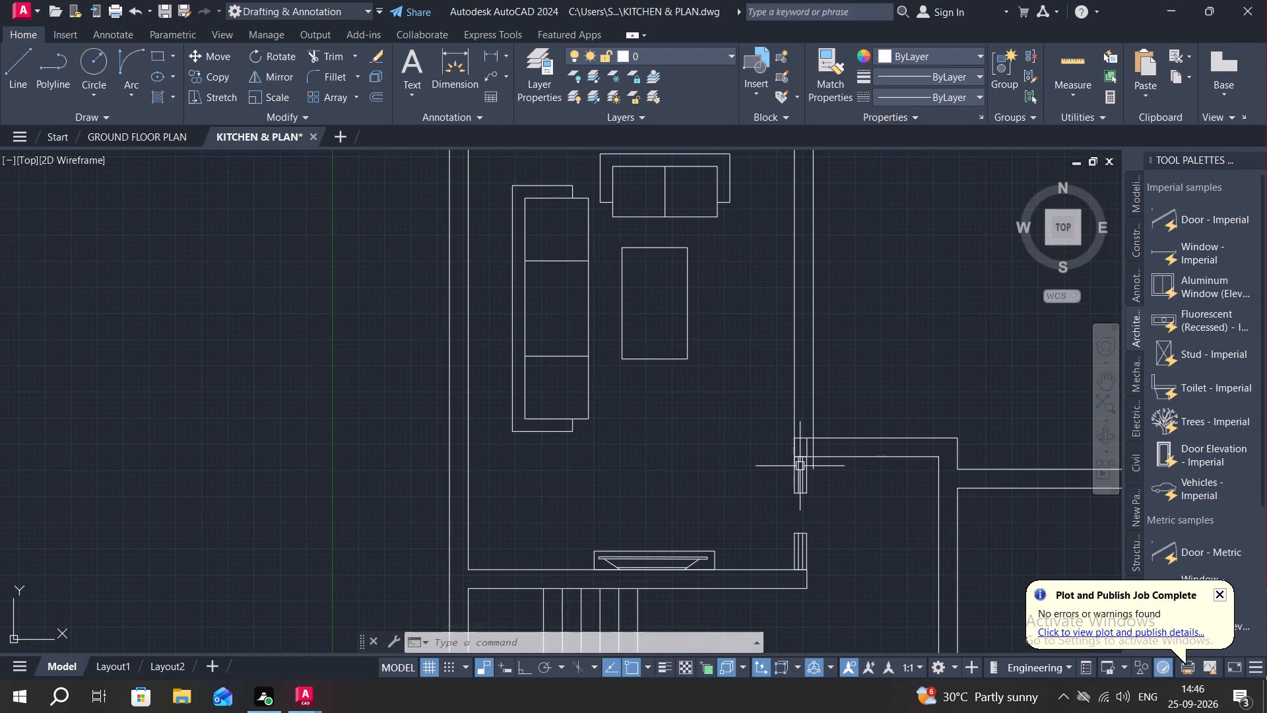
key("Escape")
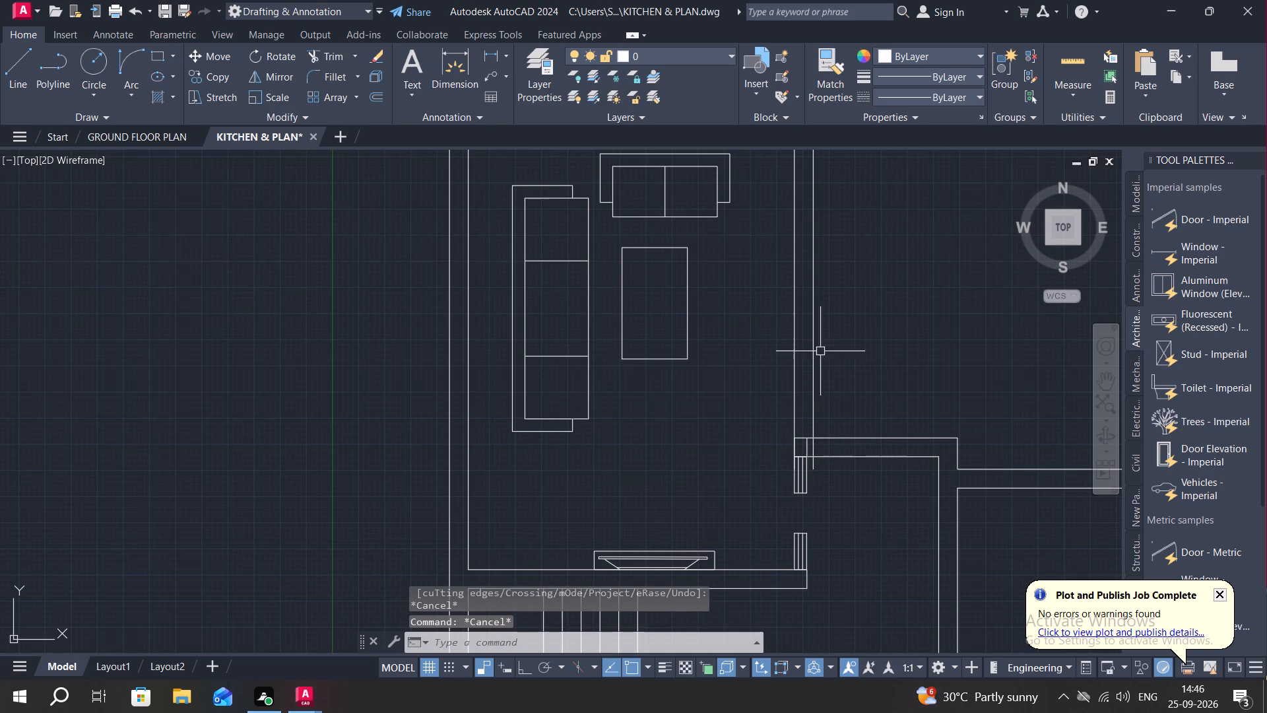
type("TR")
key("space")
left_click(812, 466)
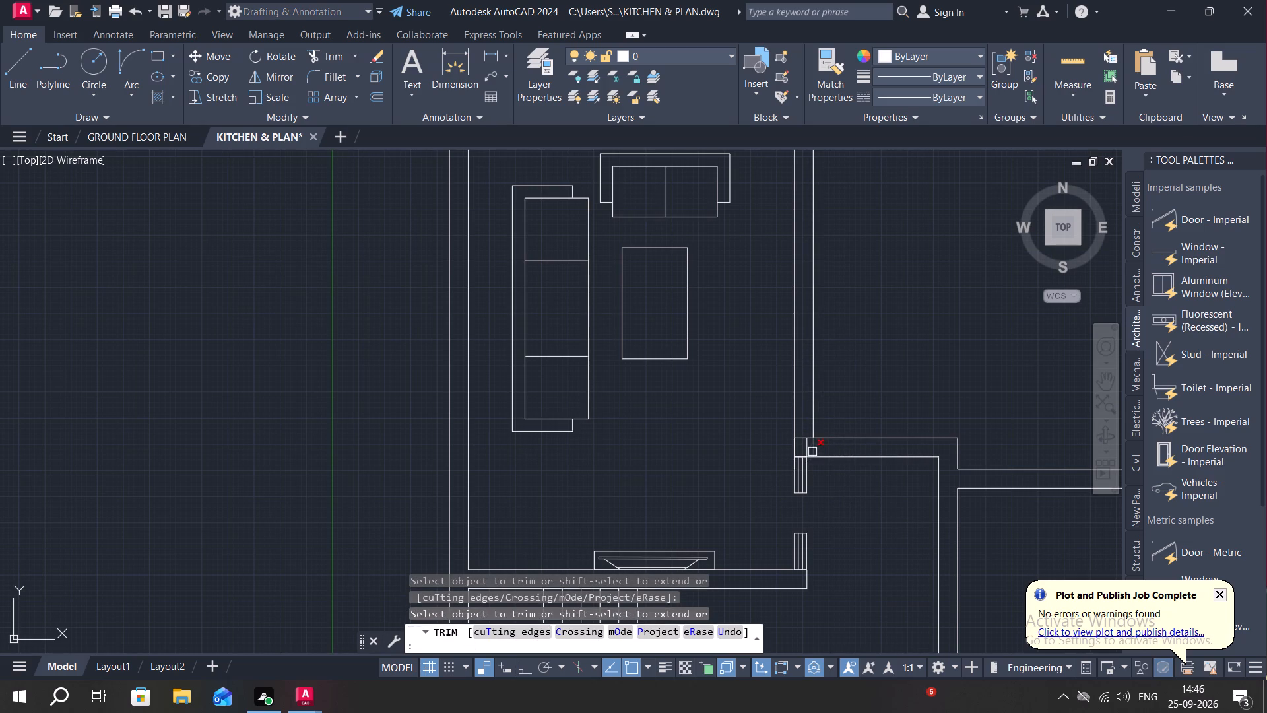
left_click(813, 449)
key("Escape")
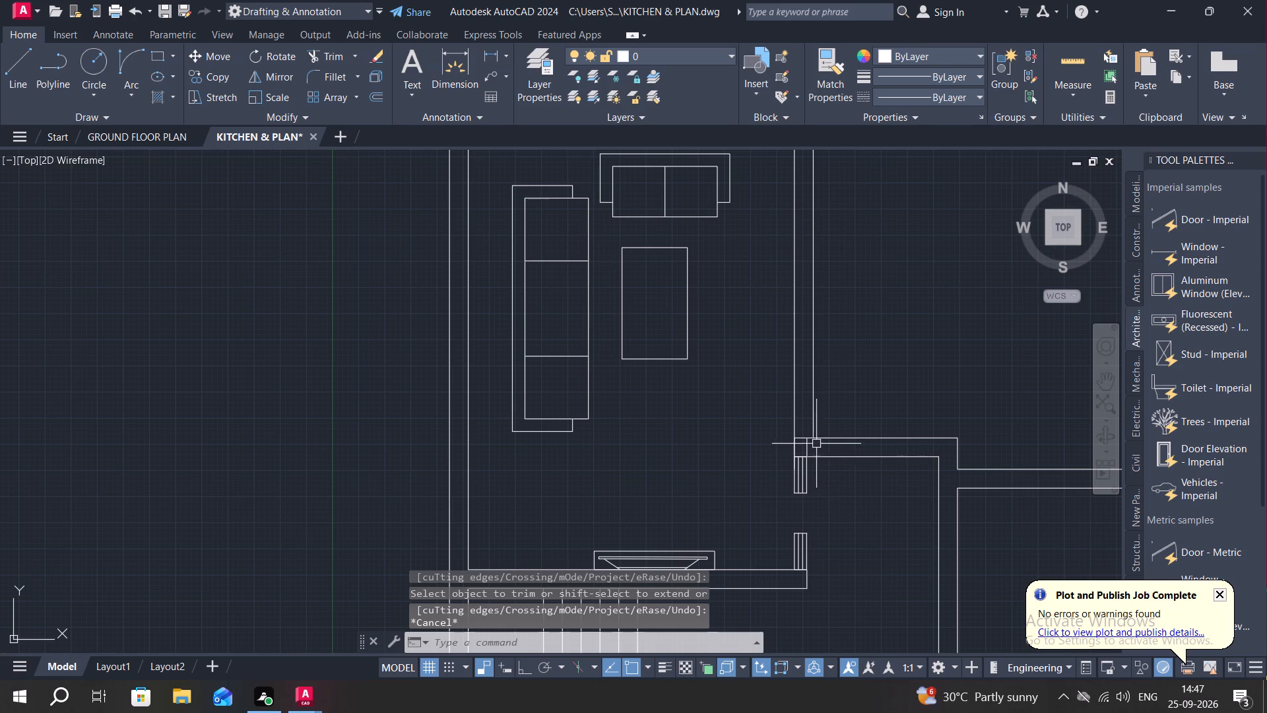
Extend the 9" wall's east line down to the bottom line of the horizontal wall.
key("e")
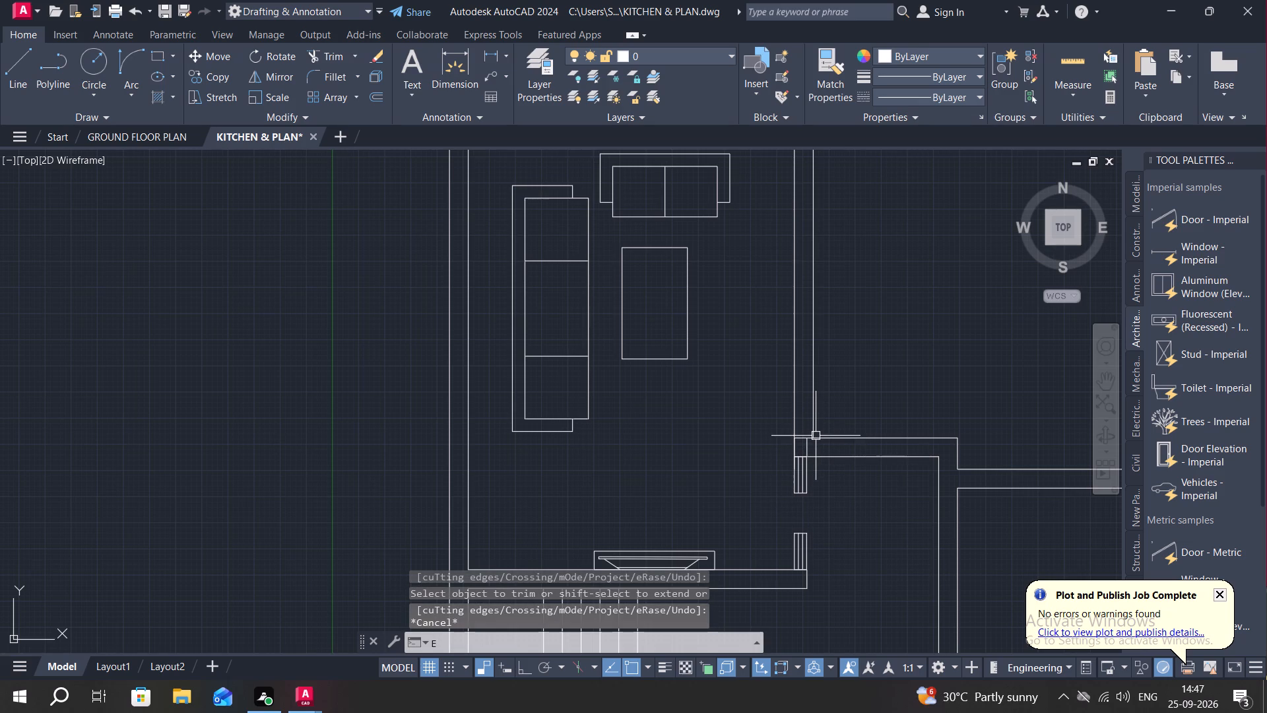
key("x")
key("space")
left_click(815, 433)
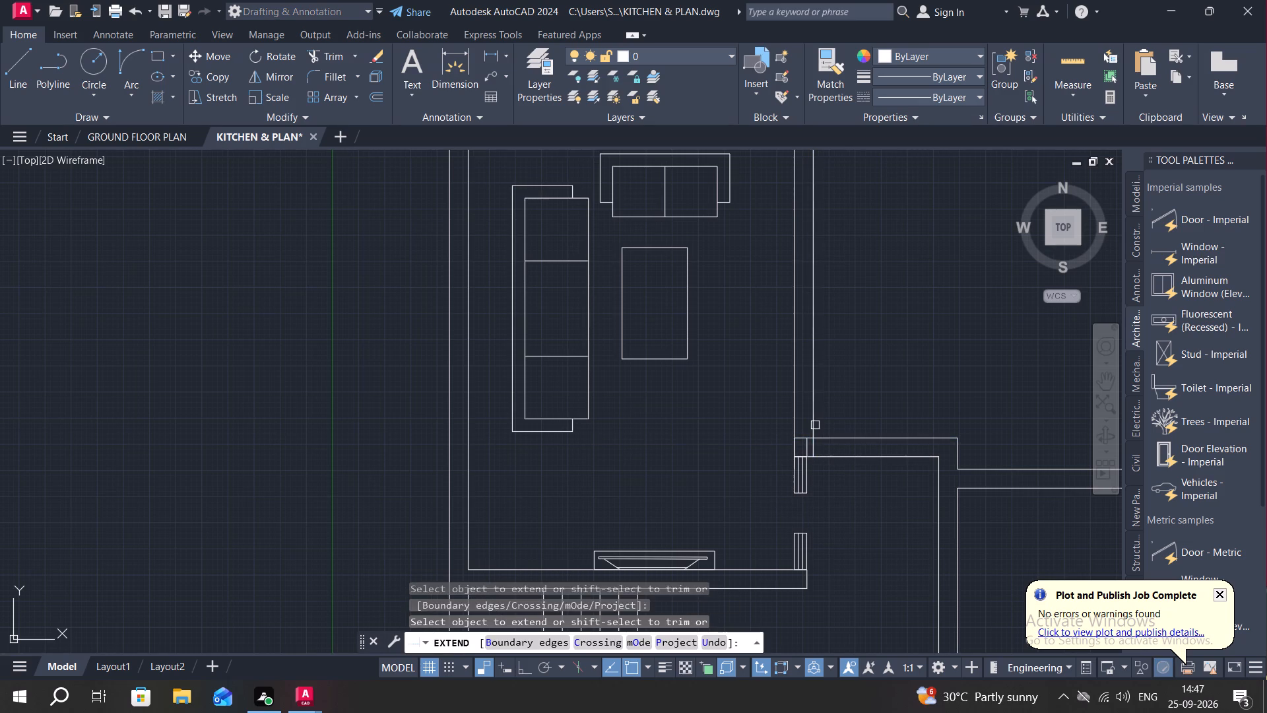
left_click(814, 420)
left_click(814, 408)
key("Escape")
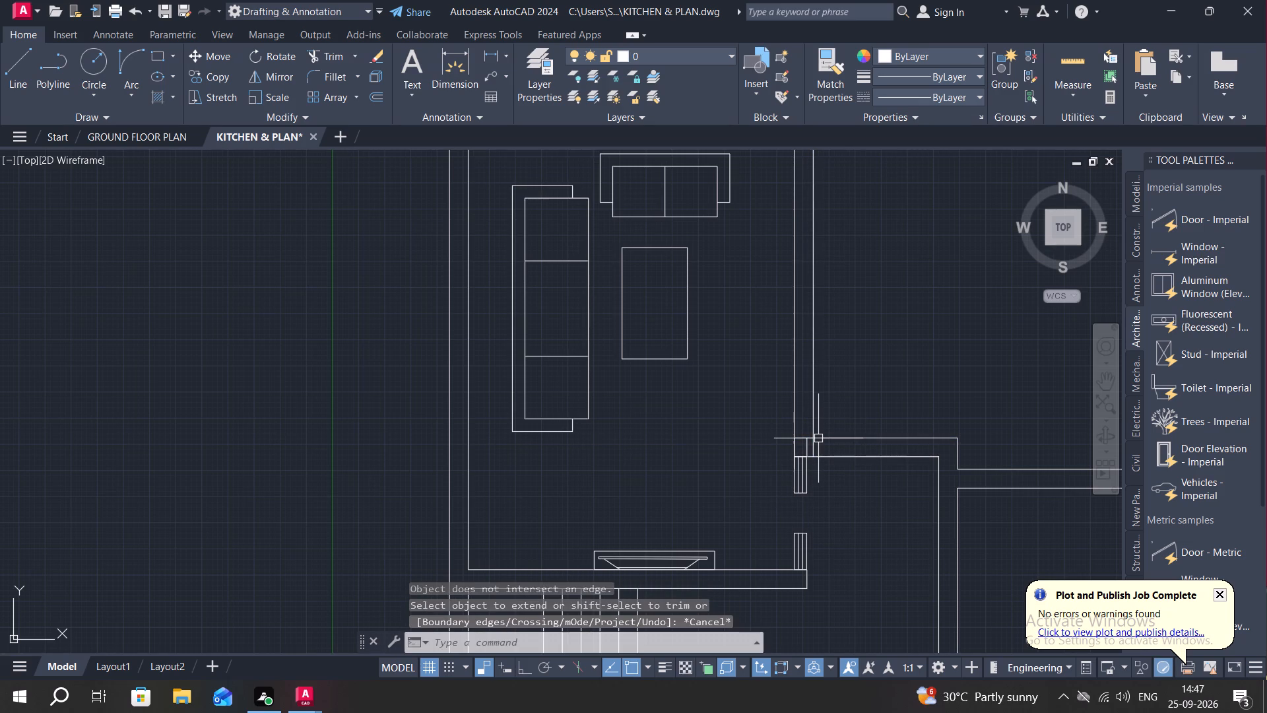
type("EX")
key("space")
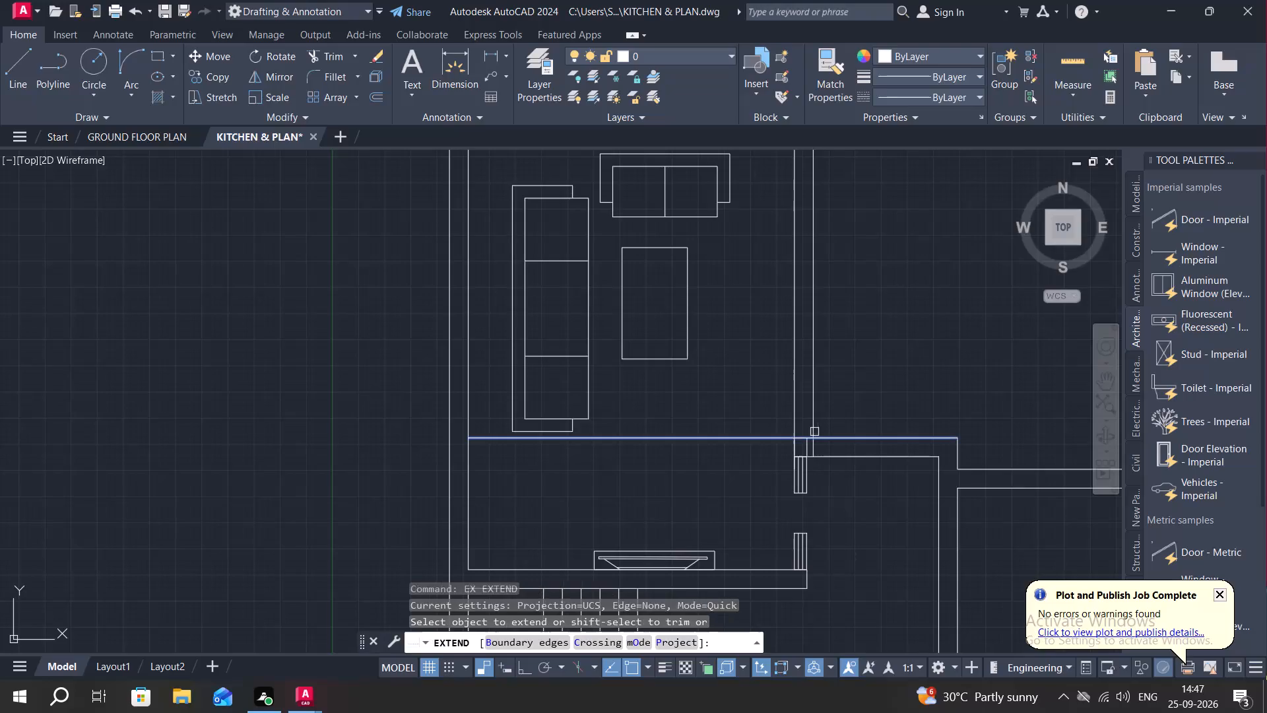
key("Escape")
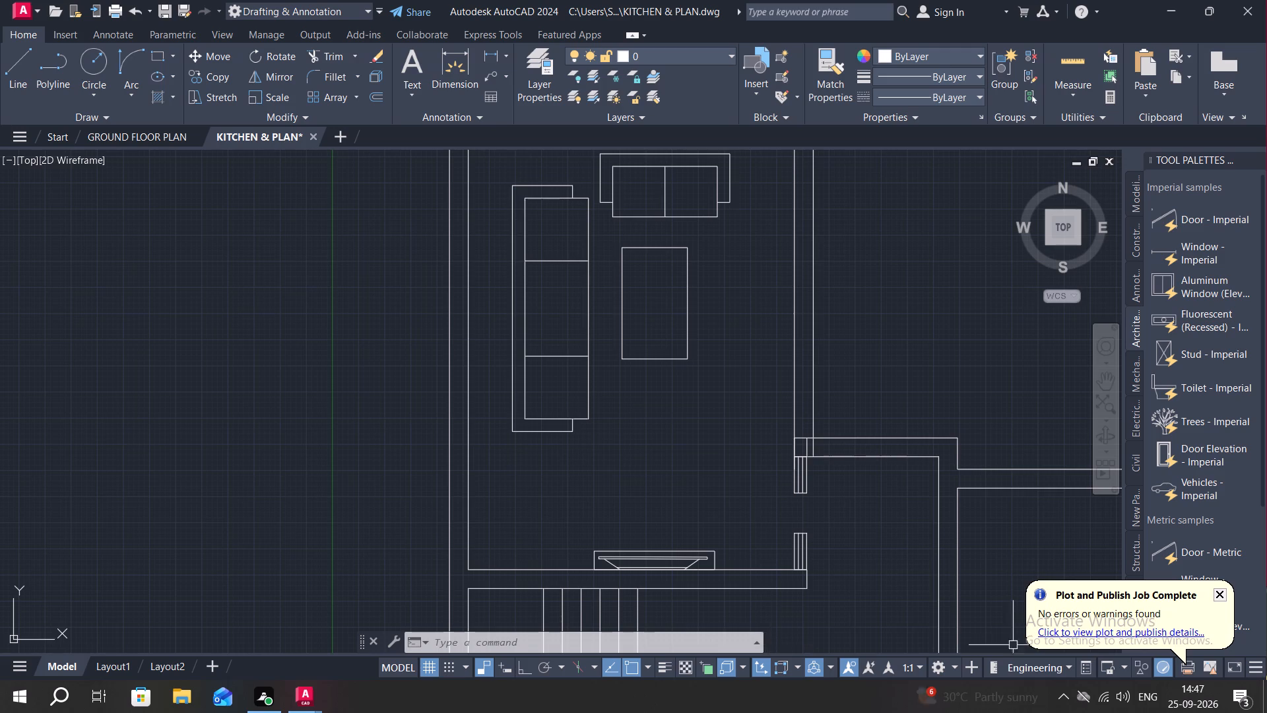
Delete the short vertical line inside the junction of the 9" wall and the horizontal wall.
scroll(809, 450, "up", 2)
left_click(801, 448)
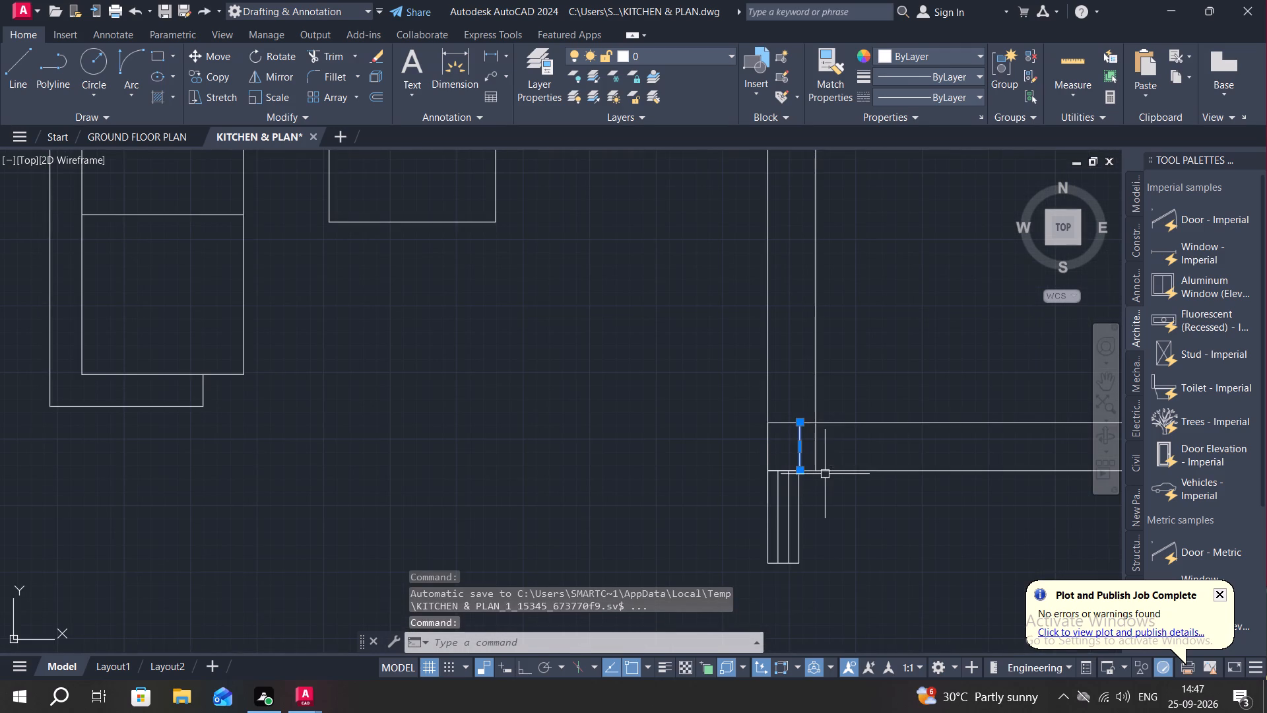
key("Delete")
Delete the narrow window-like symbol just below the wall junction, including its two inner lines and its rectangular outline.
left_click(777, 498)
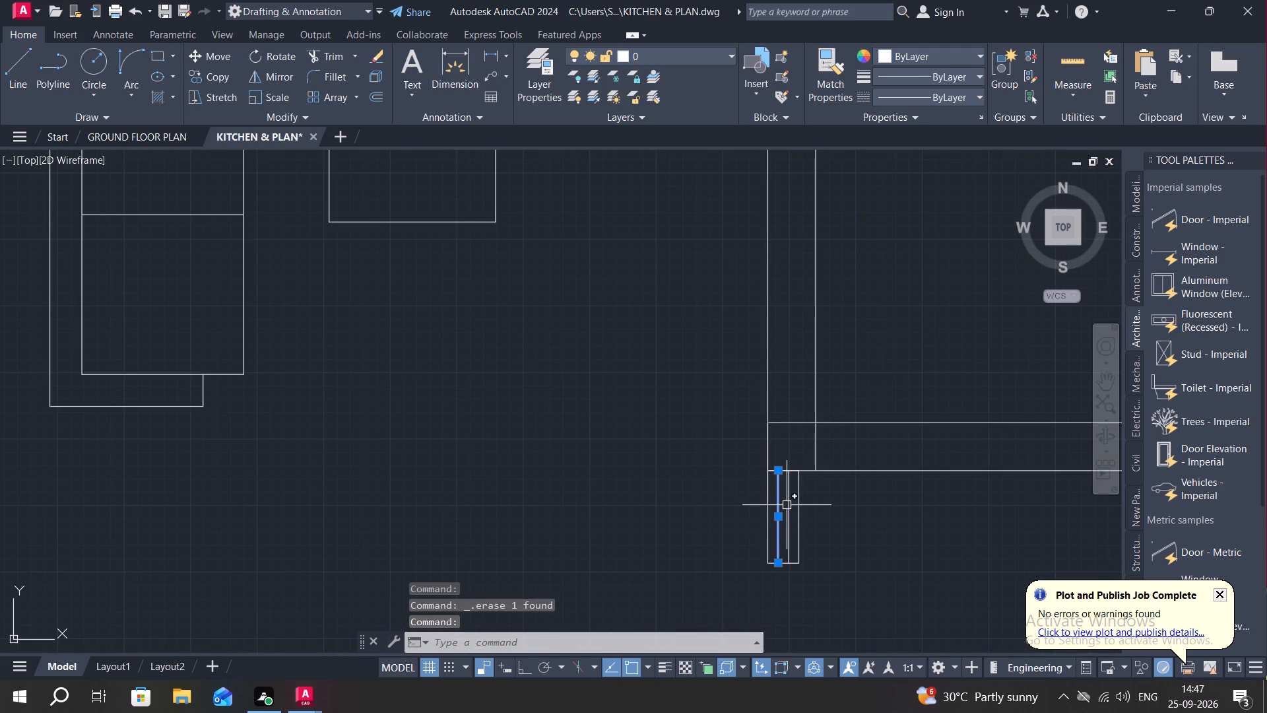
key("backslash")
key("Delete")
key("Delete")
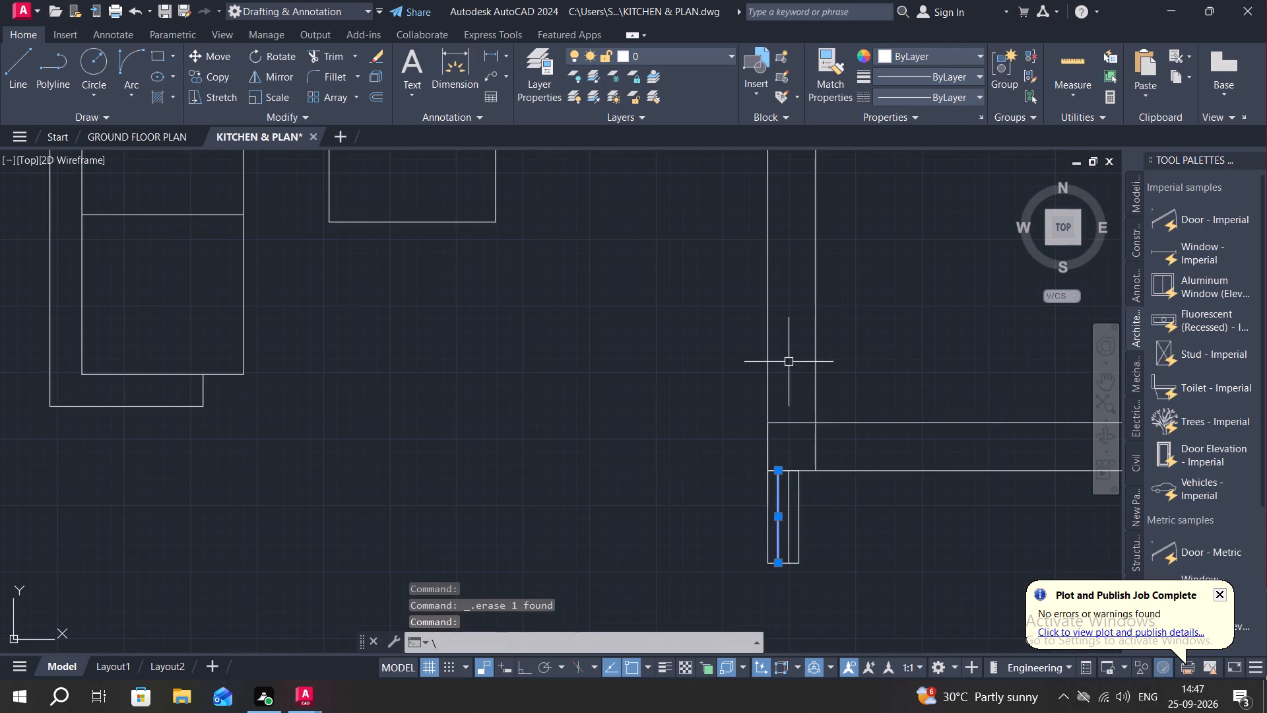
key("Delete")
key("Escape")
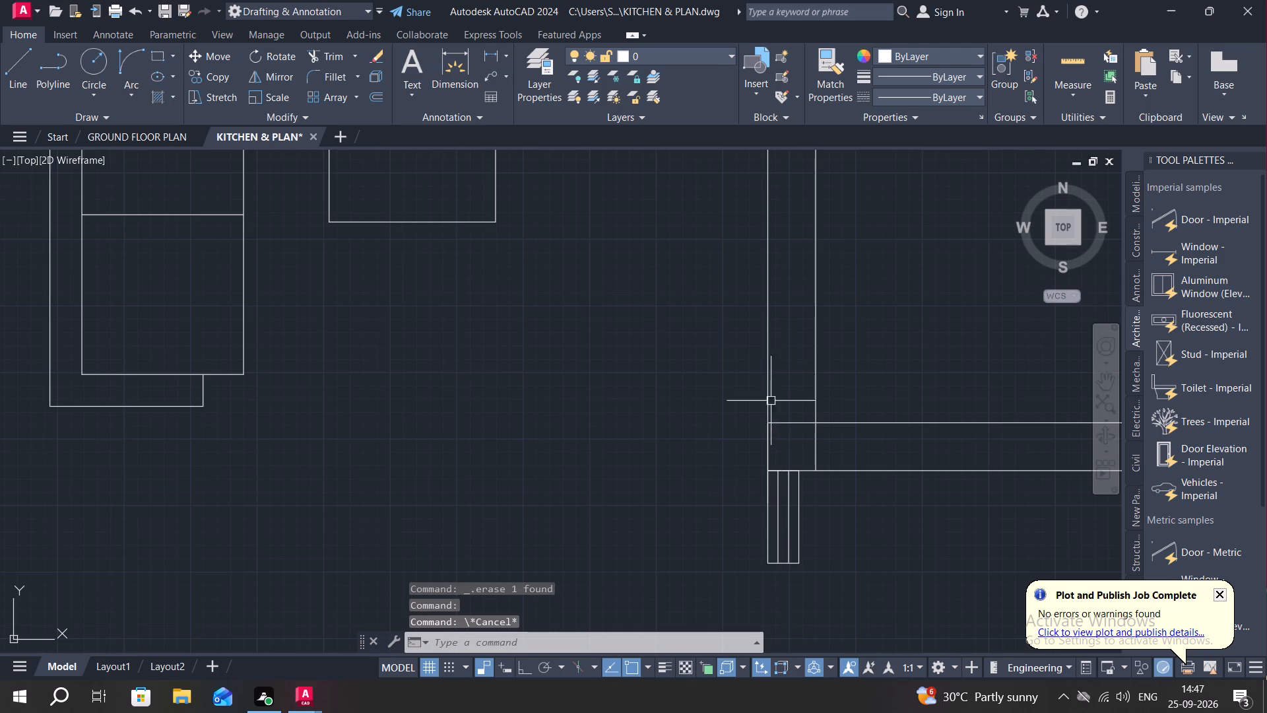
left_click(778, 500)
key("Delete")
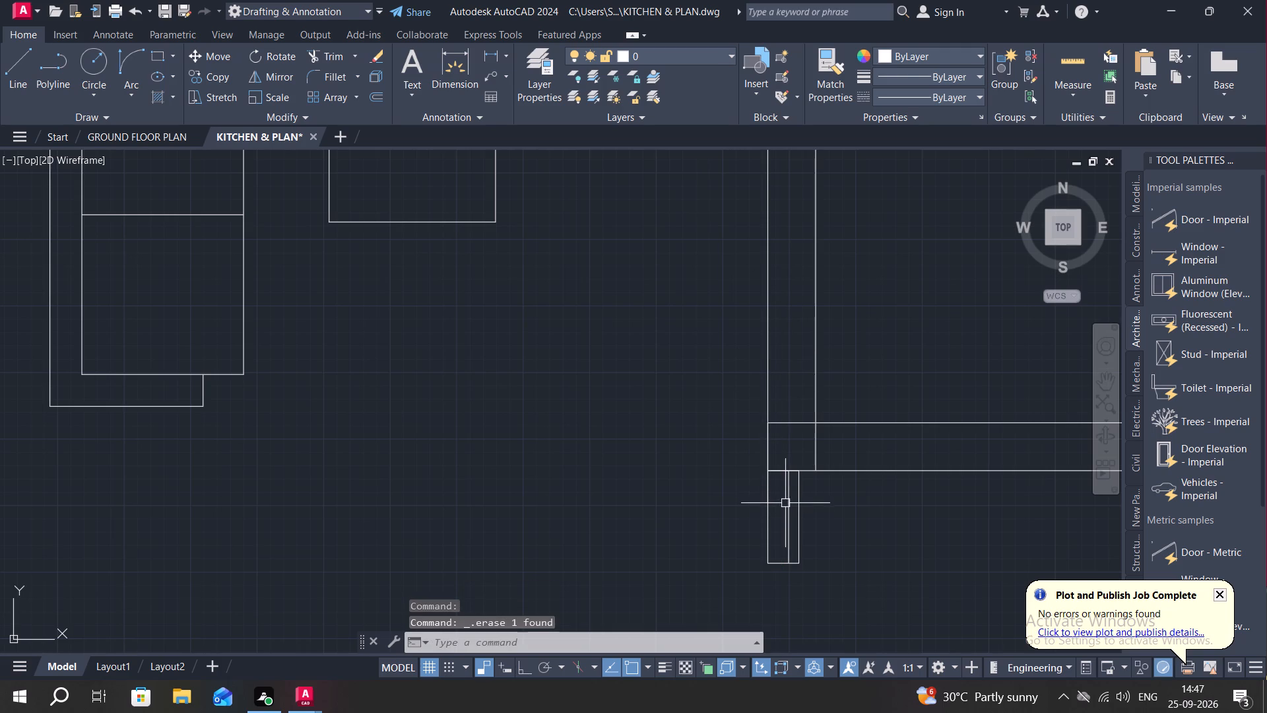
left_click(787, 506)
key("Delete")
left_click(798, 498)
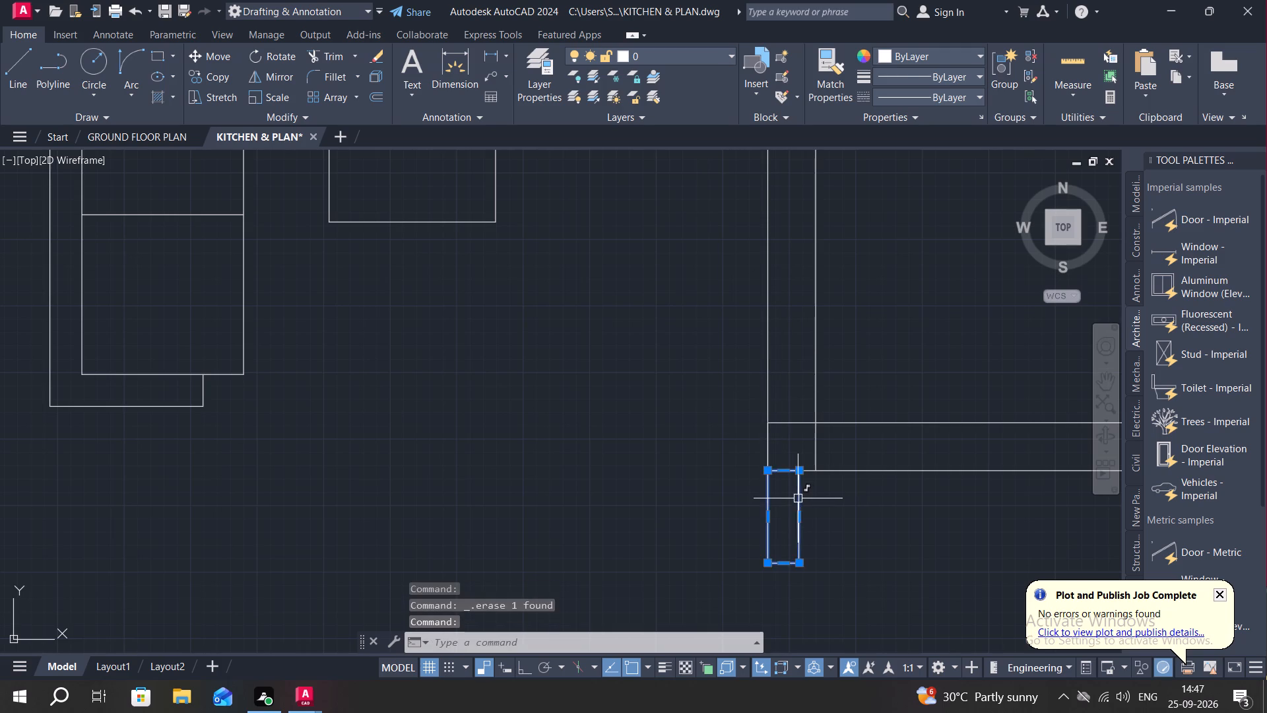
key("Delete")
Delete the matching narrow symbol with its inner lines at the east end of the wall behind the TV unit.
scroll(840, 506, "down", 2)
middle_click_drag(853, 542, 903, 470)
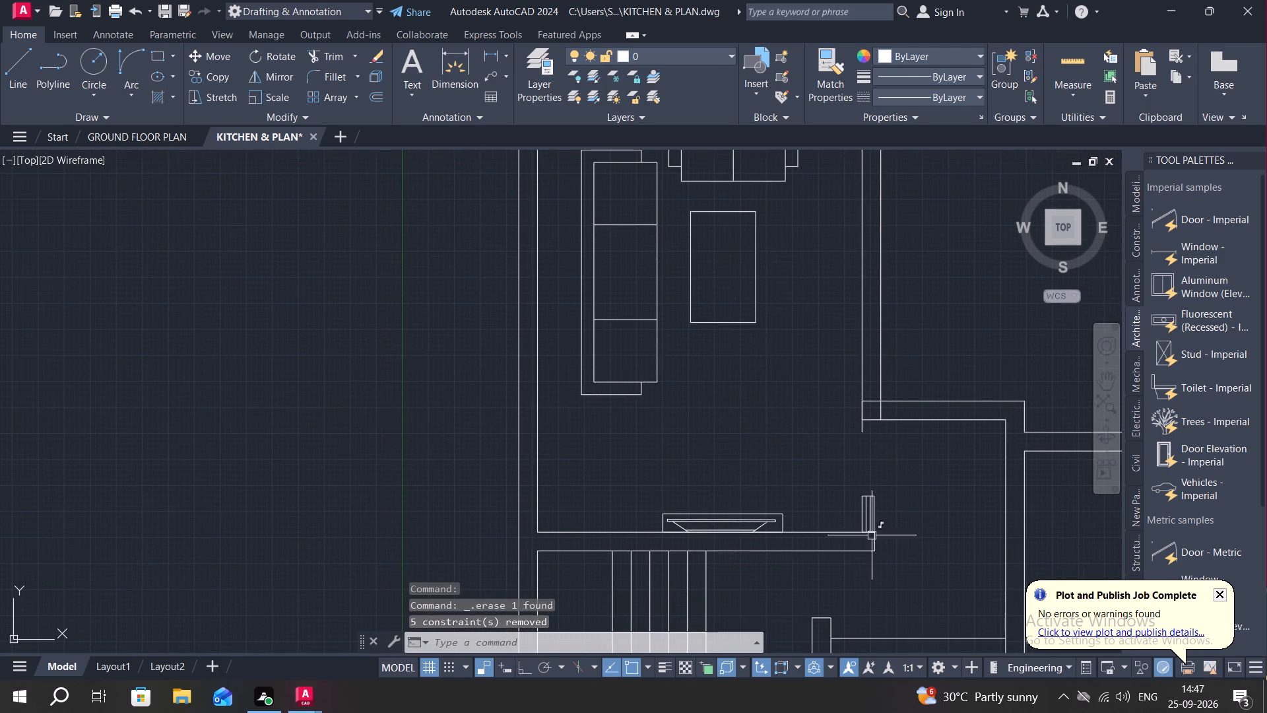
scroll(874, 526, "up", 3)
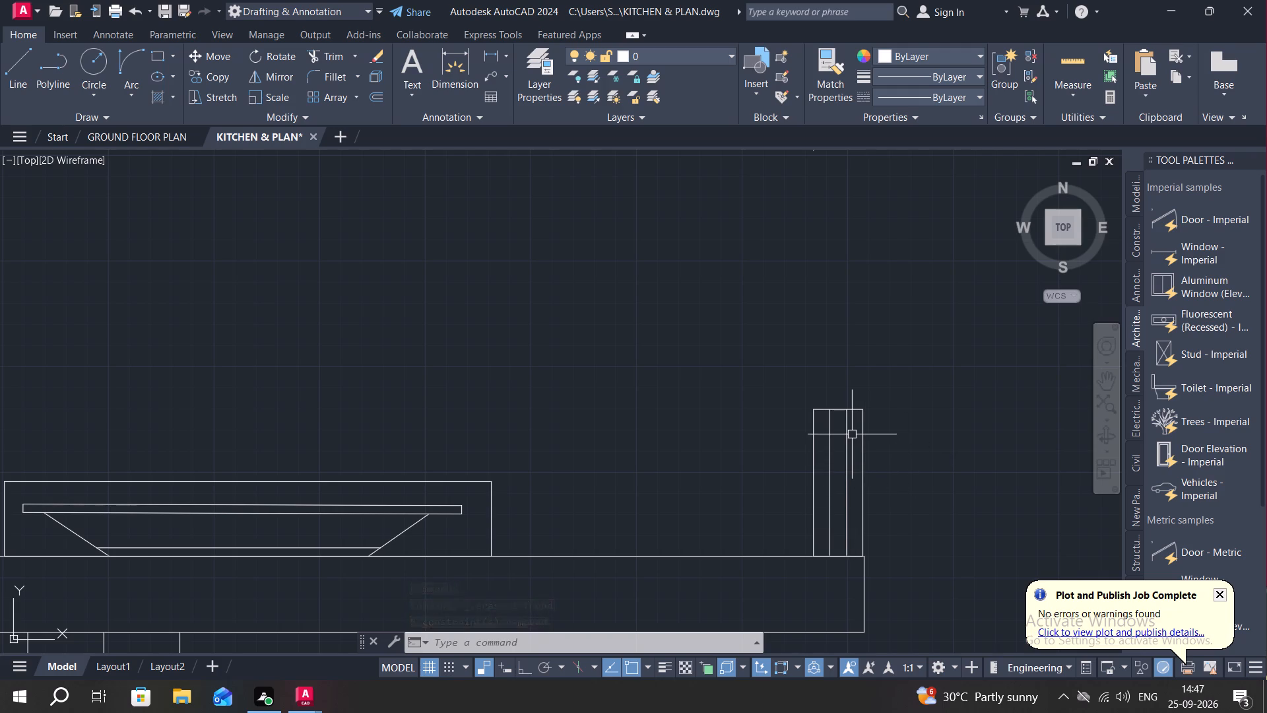
left_click(767, 357)
left_click(940, 566)
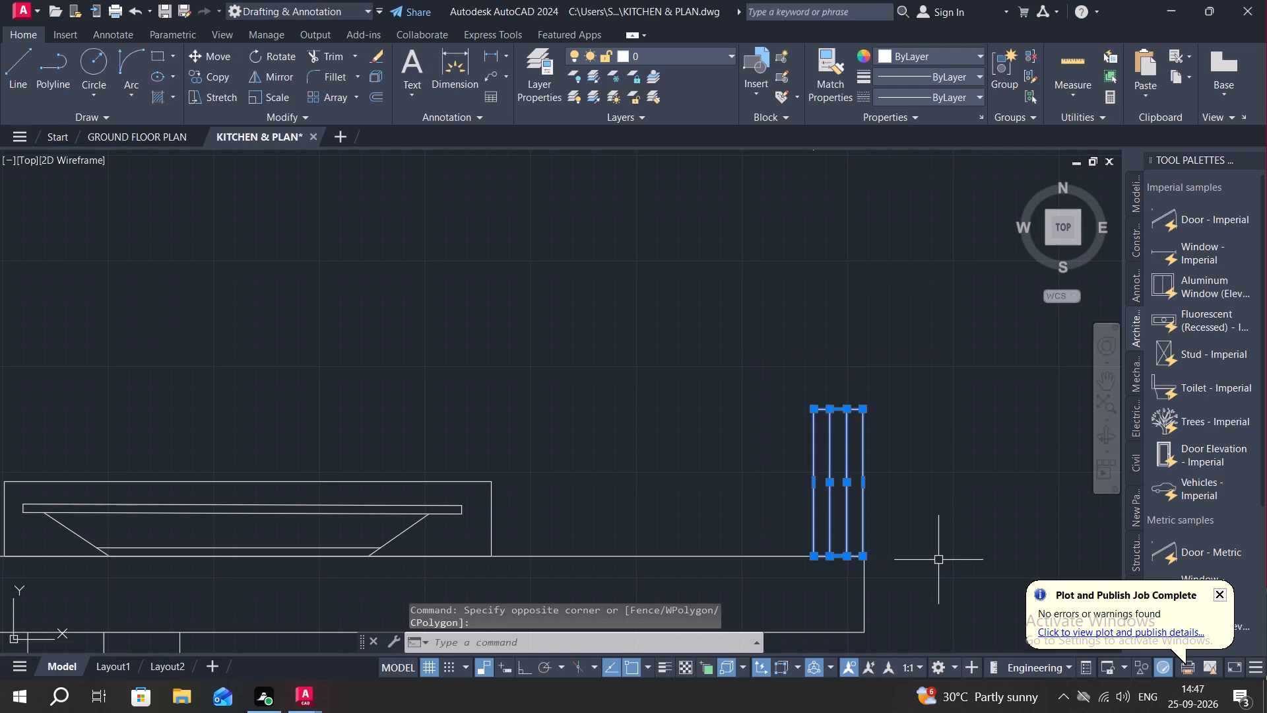
key("Delete")
Extend the 9" wall's east line down to the steps and its west line to the bottom line of the TV unit's wall.
scroll(891, 548, "down", 4)
scroll(893, 490, "up", 2)
middle_click_drag(895, 500, 872, 430)
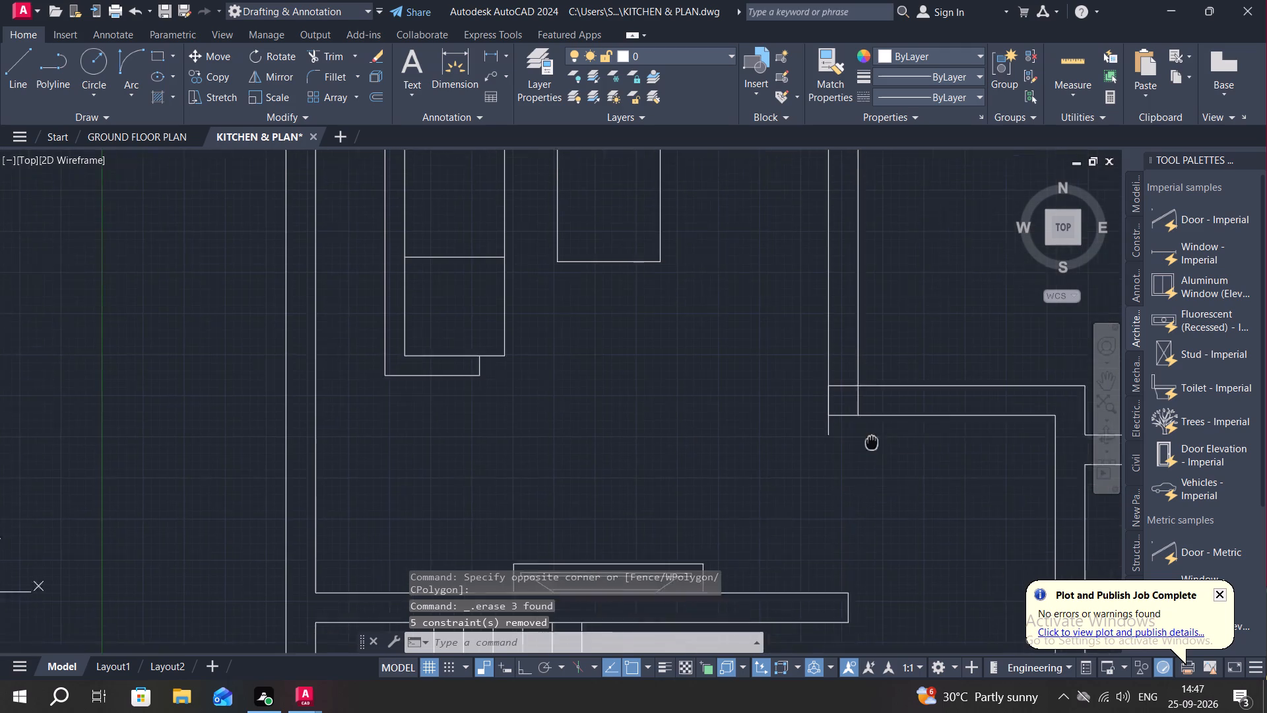
middle_click_drag(872, 430, 873, 428)
key("Escape")
key("e")
key("x")
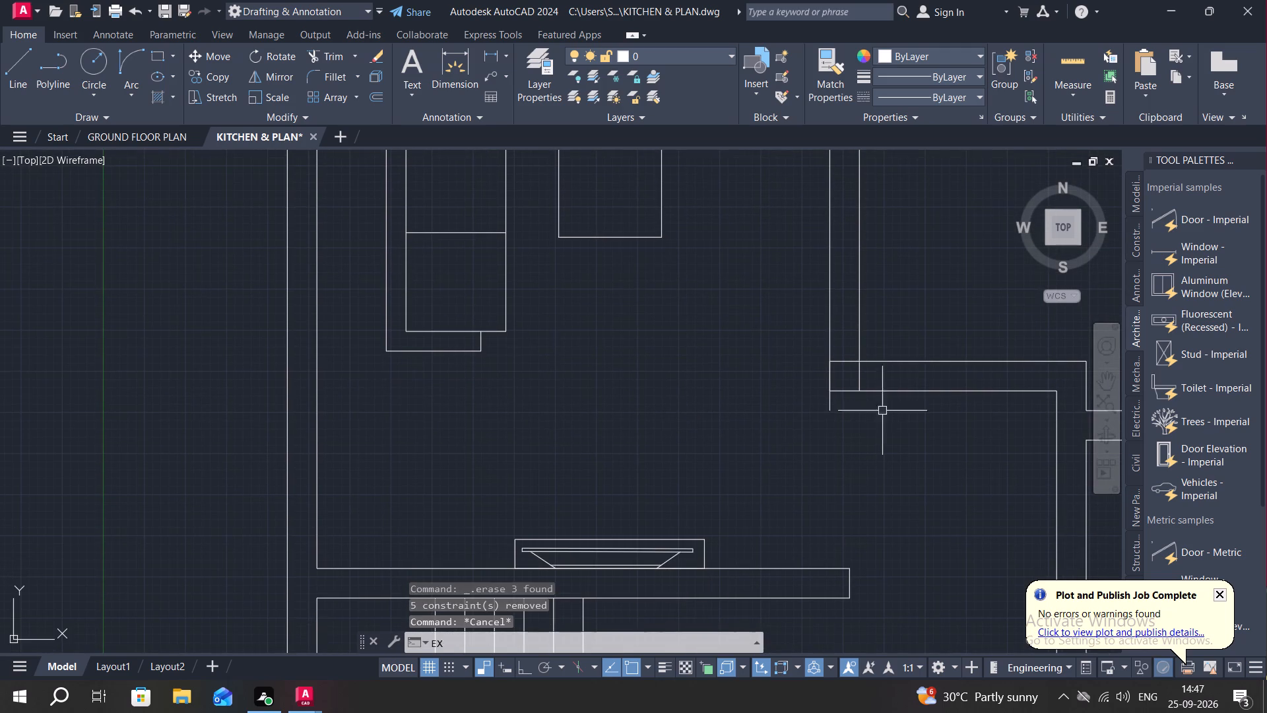
key("space")
scroll(861, 328, "down", 2)
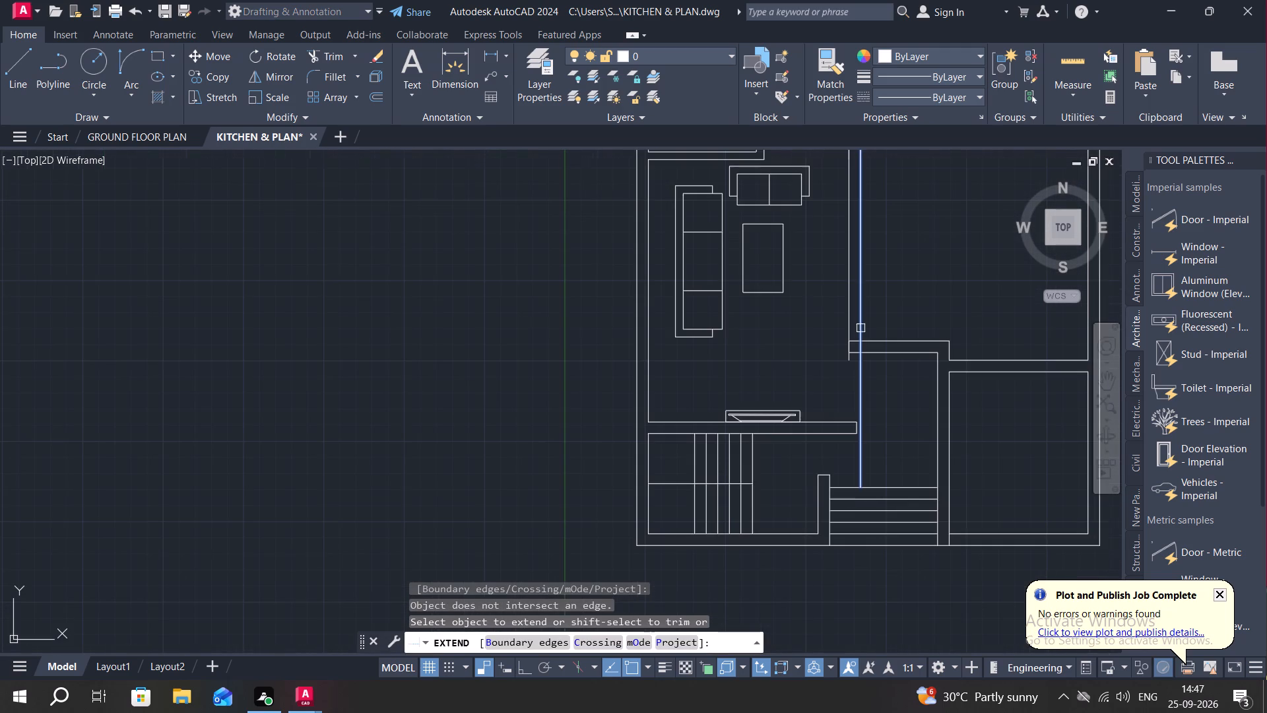
left_click(864, 314)
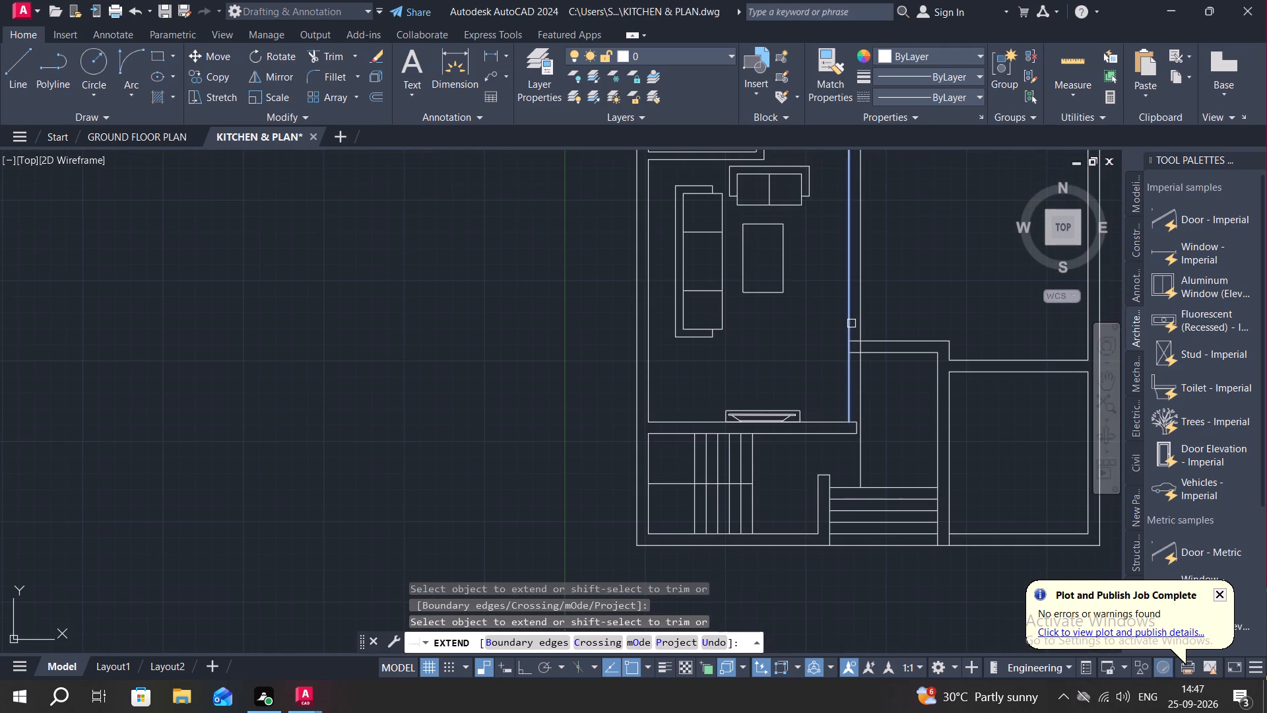
left_click(851, 323)
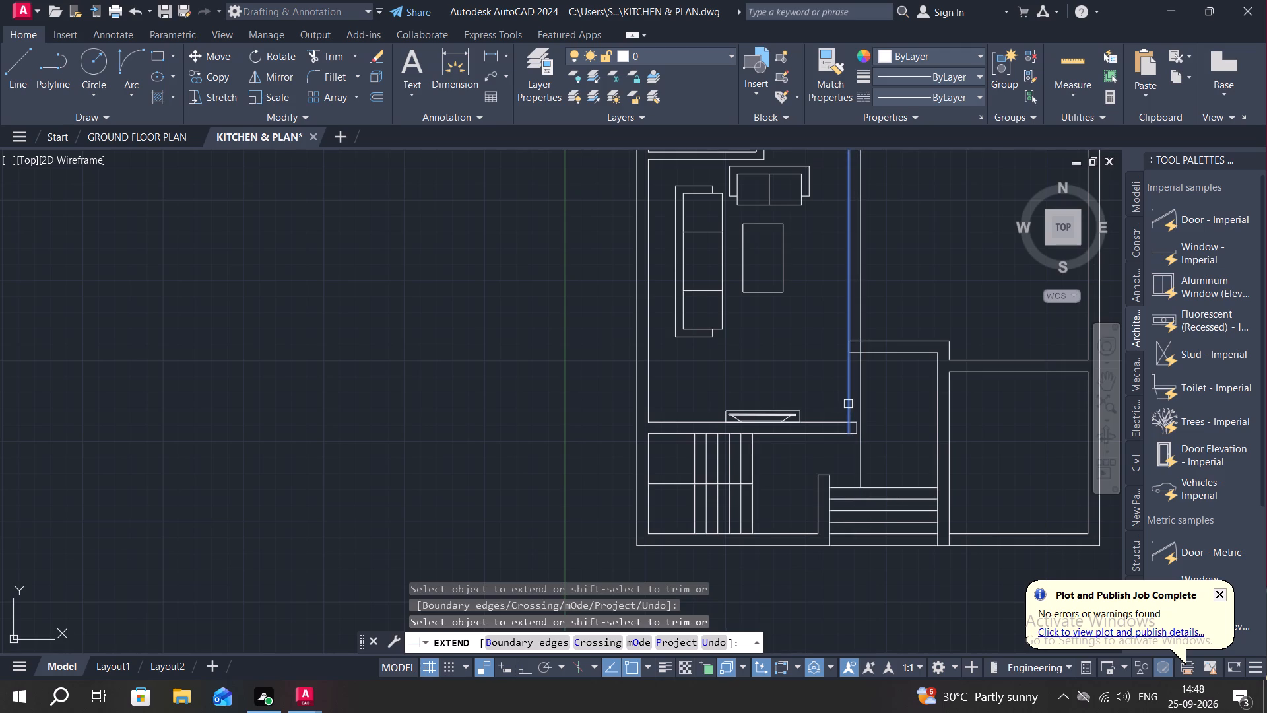
left_click(852, 404)
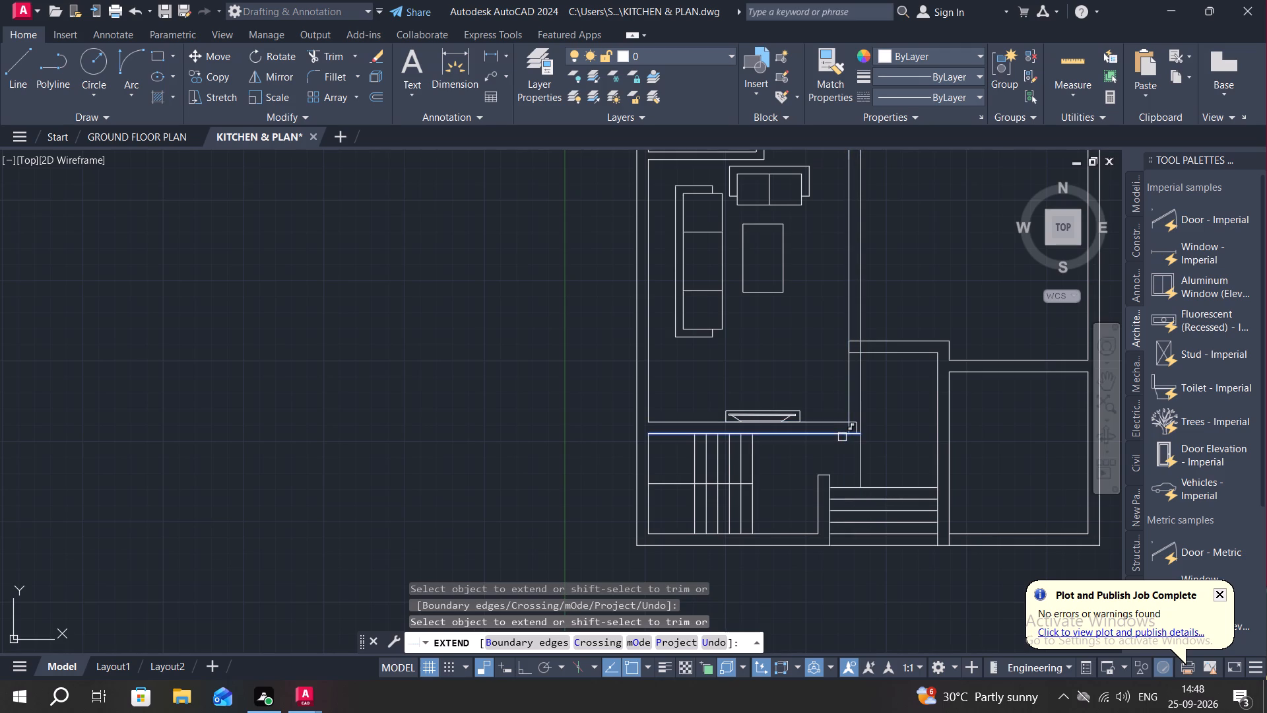
Extend the bottom and top lines of the TV unit's wall east to the 9" wall's east line.
left_click(840, 436)
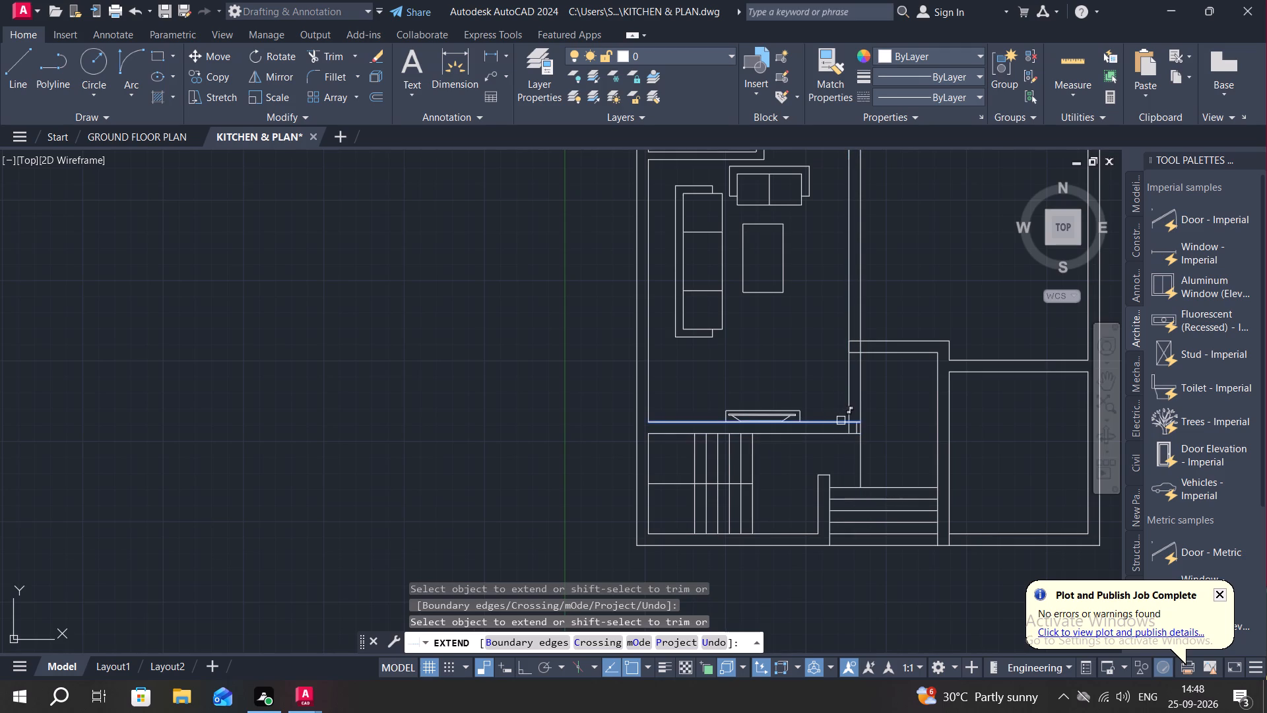
left_click(841, 421)
key("Escape")
Trim the 9" wall's east line below the TV unit's wall and remove the old wall-end line inside that corner.
type("TR")
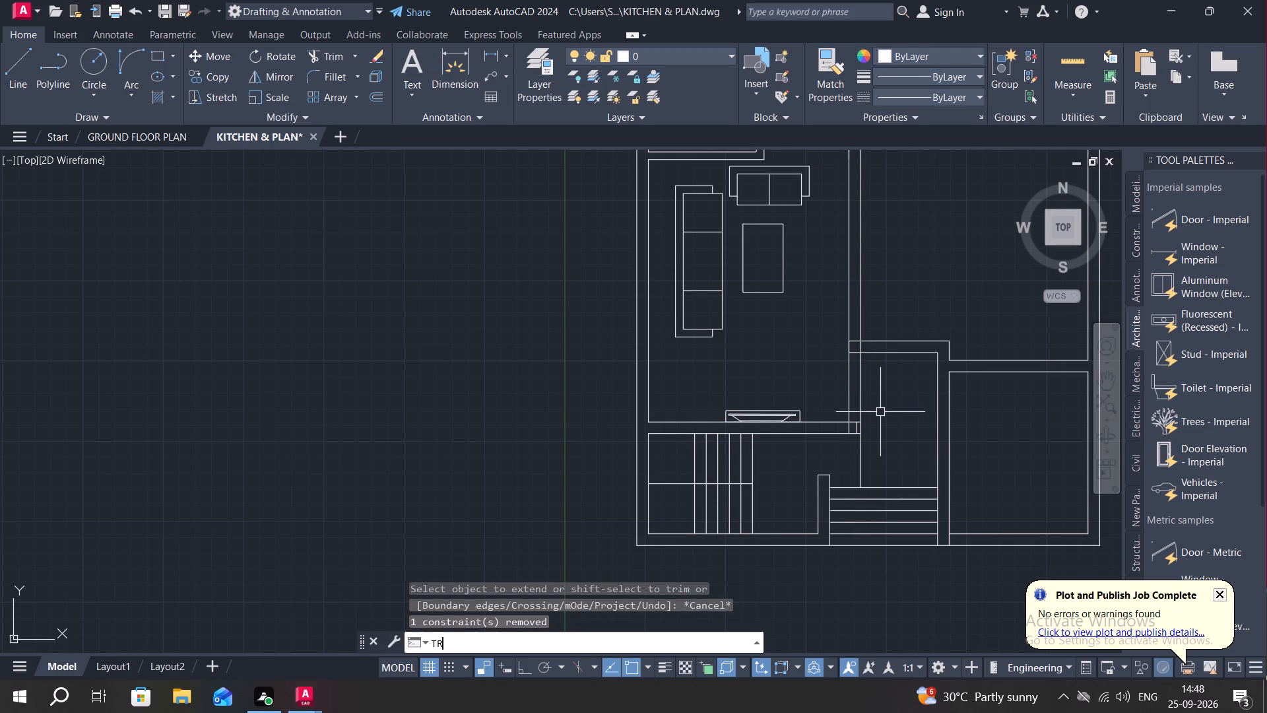
key("space")
left_click(866, 455)
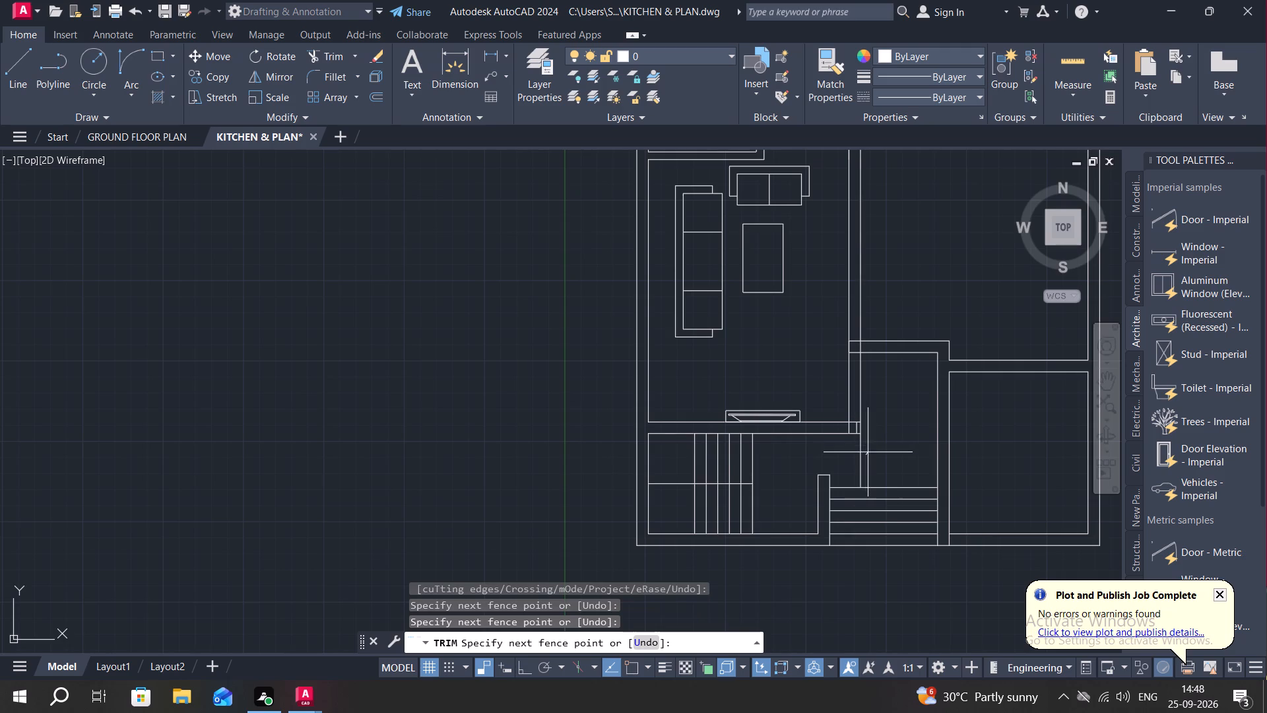
left_click(851, 454)
scroll(854, 420, "up", 3)
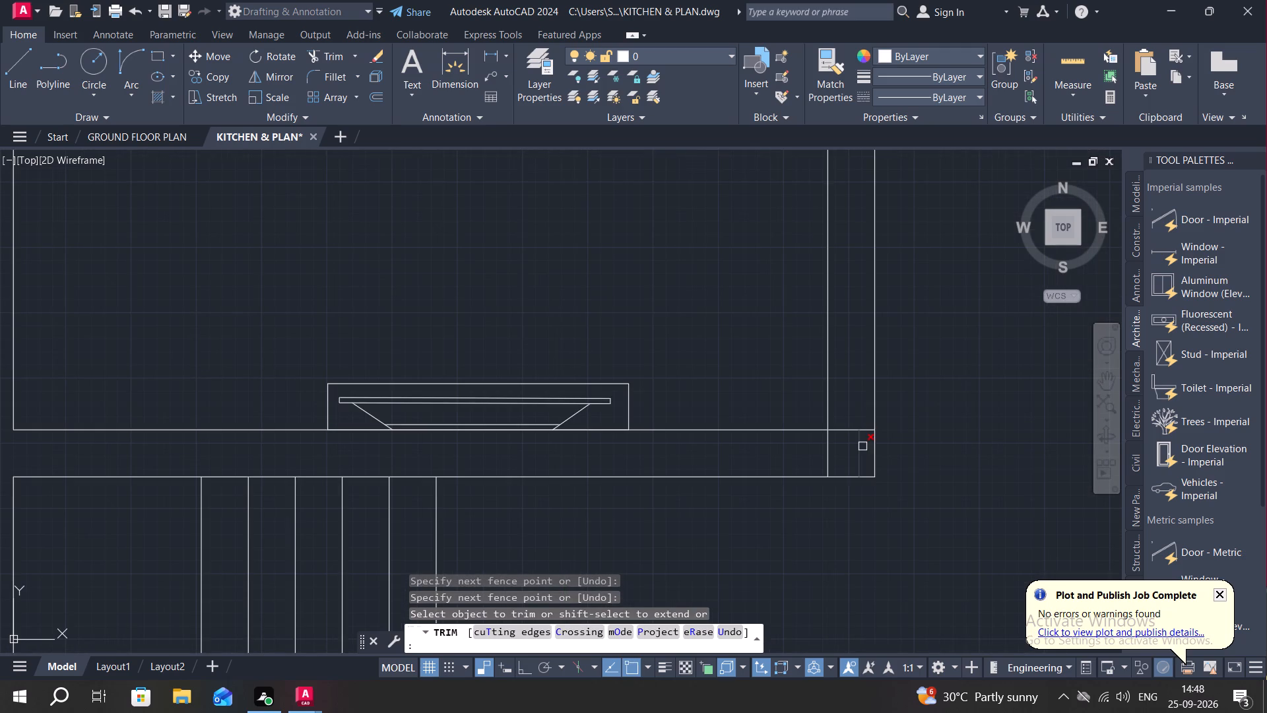
left_click(861, 447)
scroll(944, 414, "down", 1)
middle_click_drag(956, 389, 998, 496)
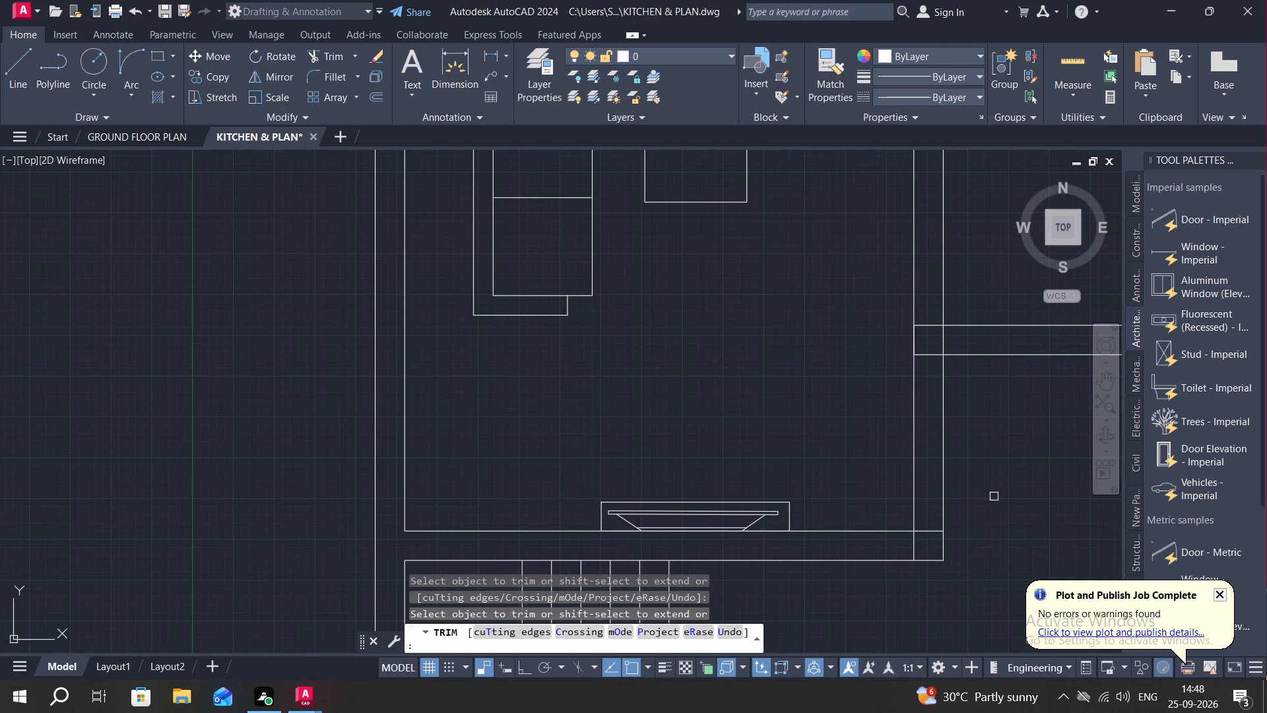
middle_click_drag(982, 373, 994, 418)
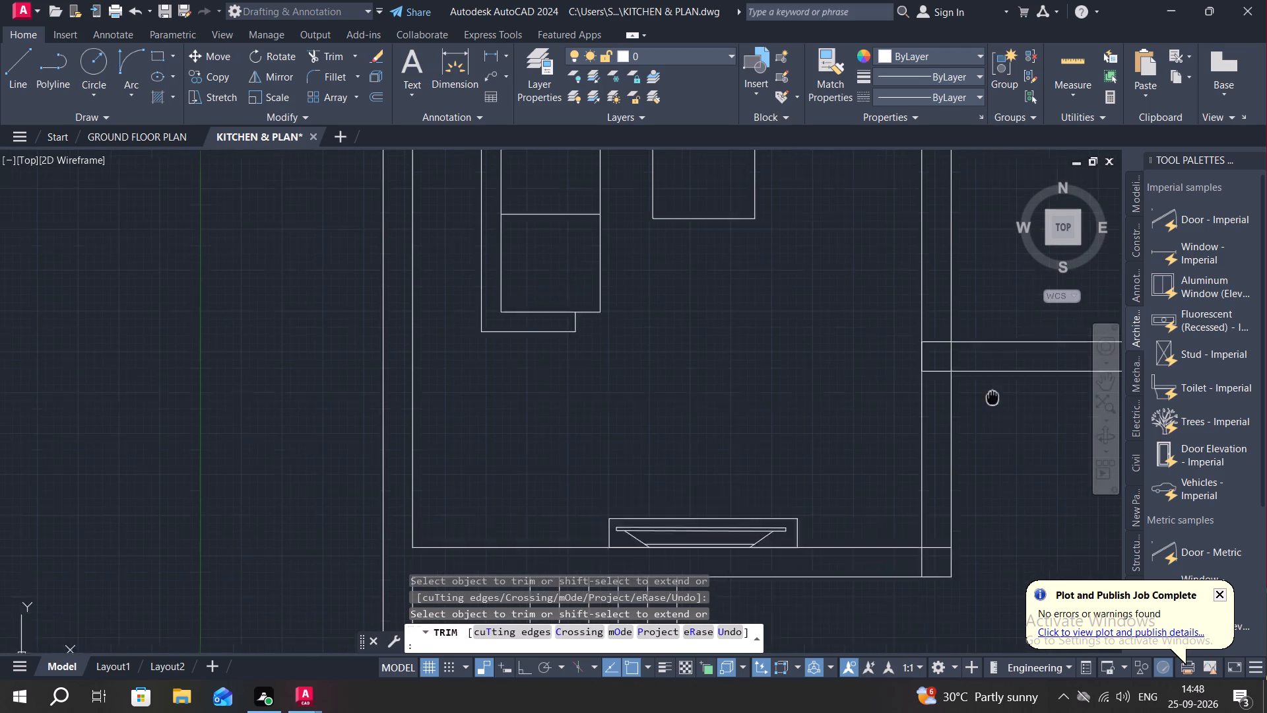
middle_click_drag(994, 418, 940, 490)
scroll(938, 488, "down", 2)
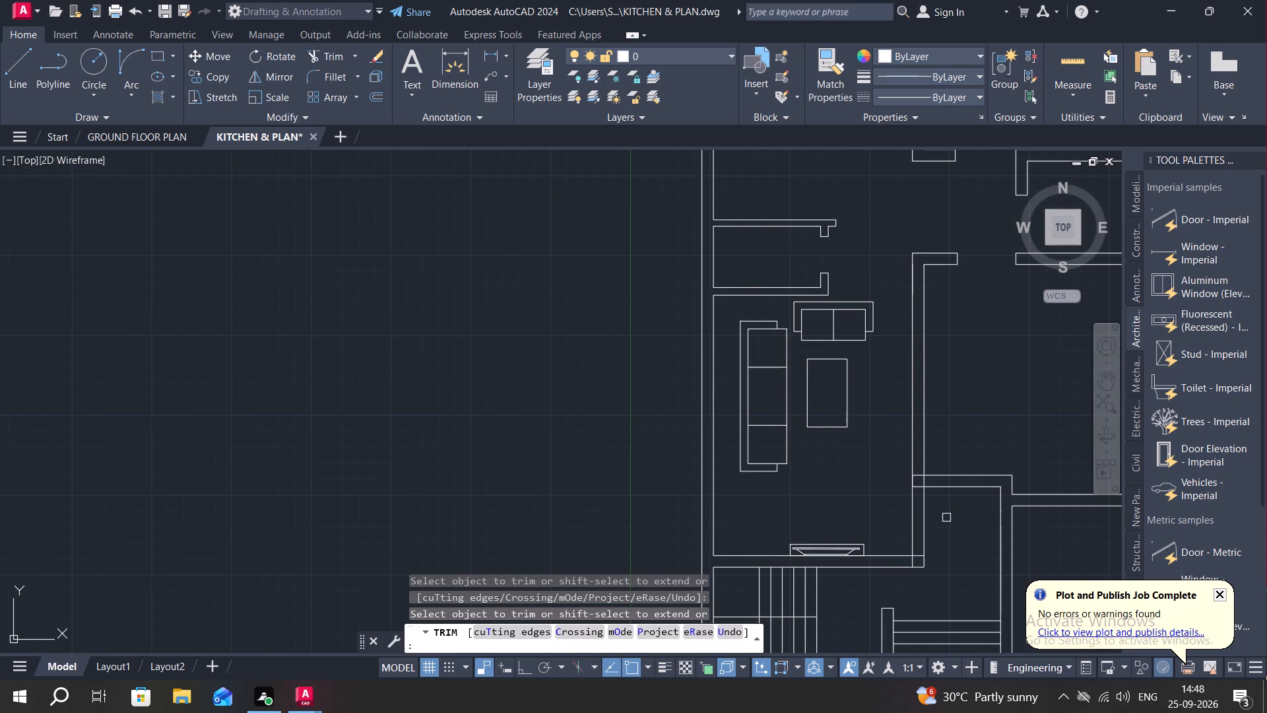
key("Escape")
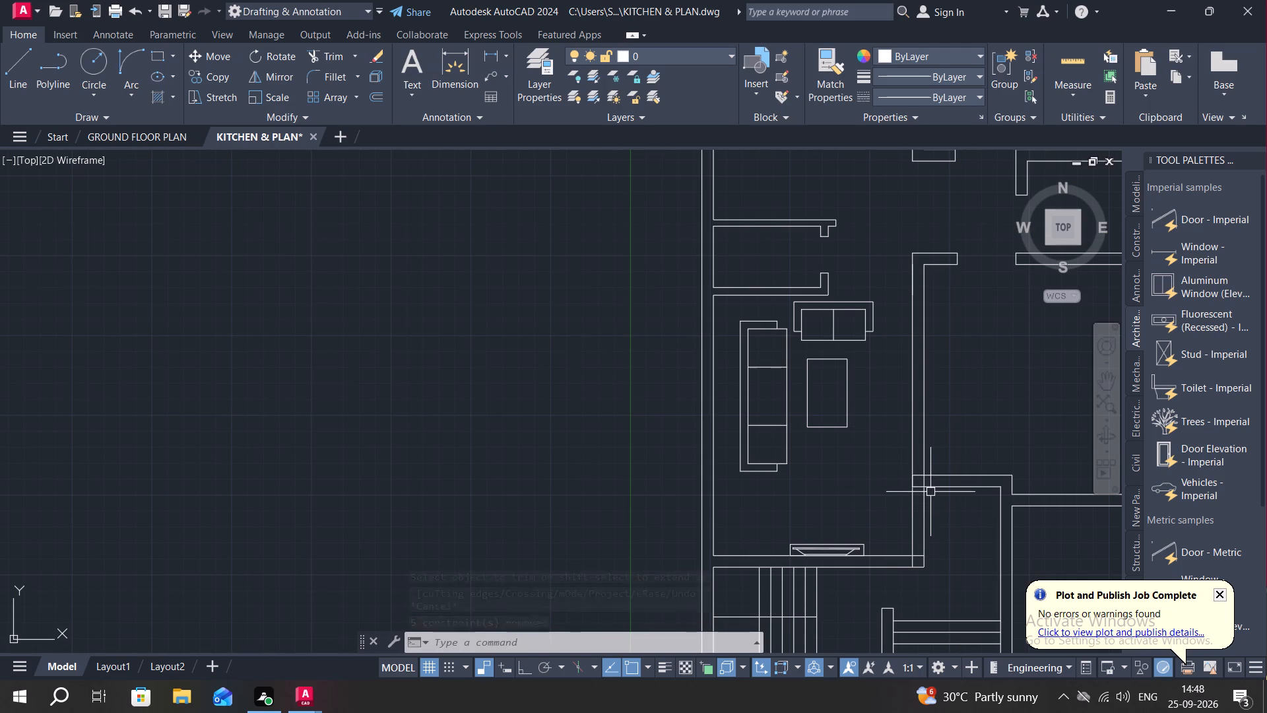
Trim the part of the east partition's top line that crosses inside the 9" wall beside the sofa area.
key("t")
key("r")
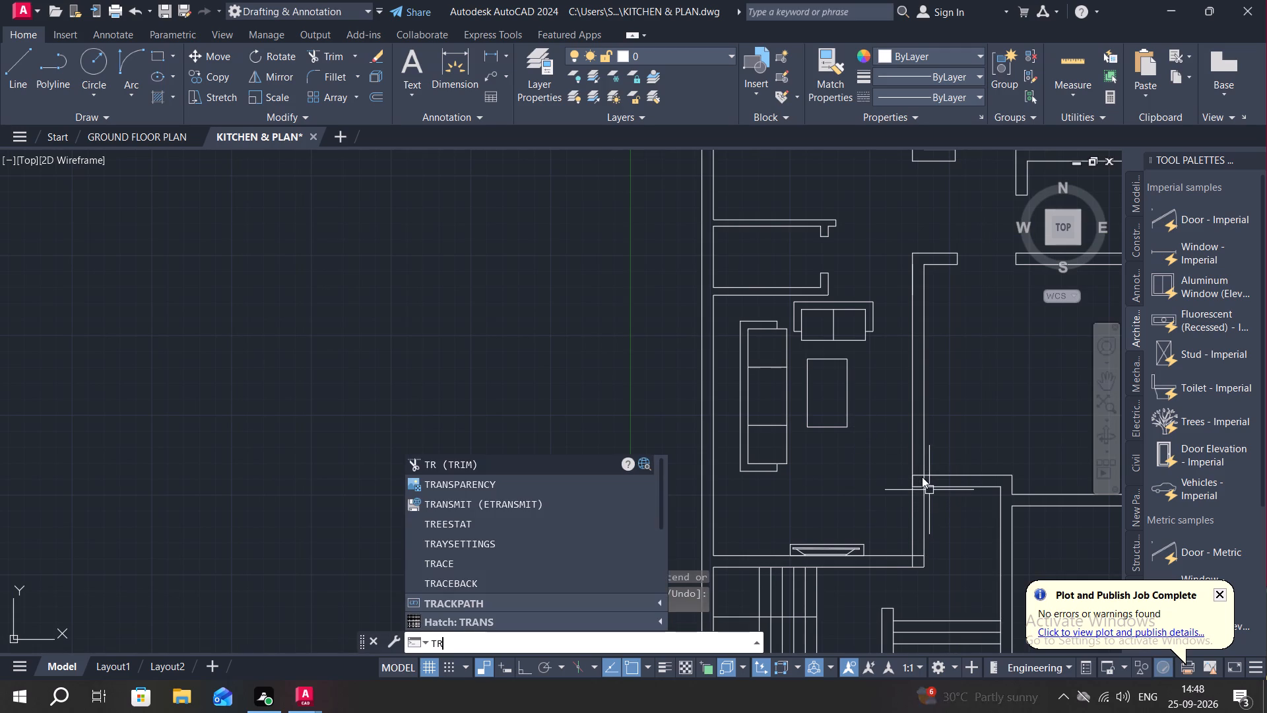
key("space")
scroll(918, 465, "up", 2)
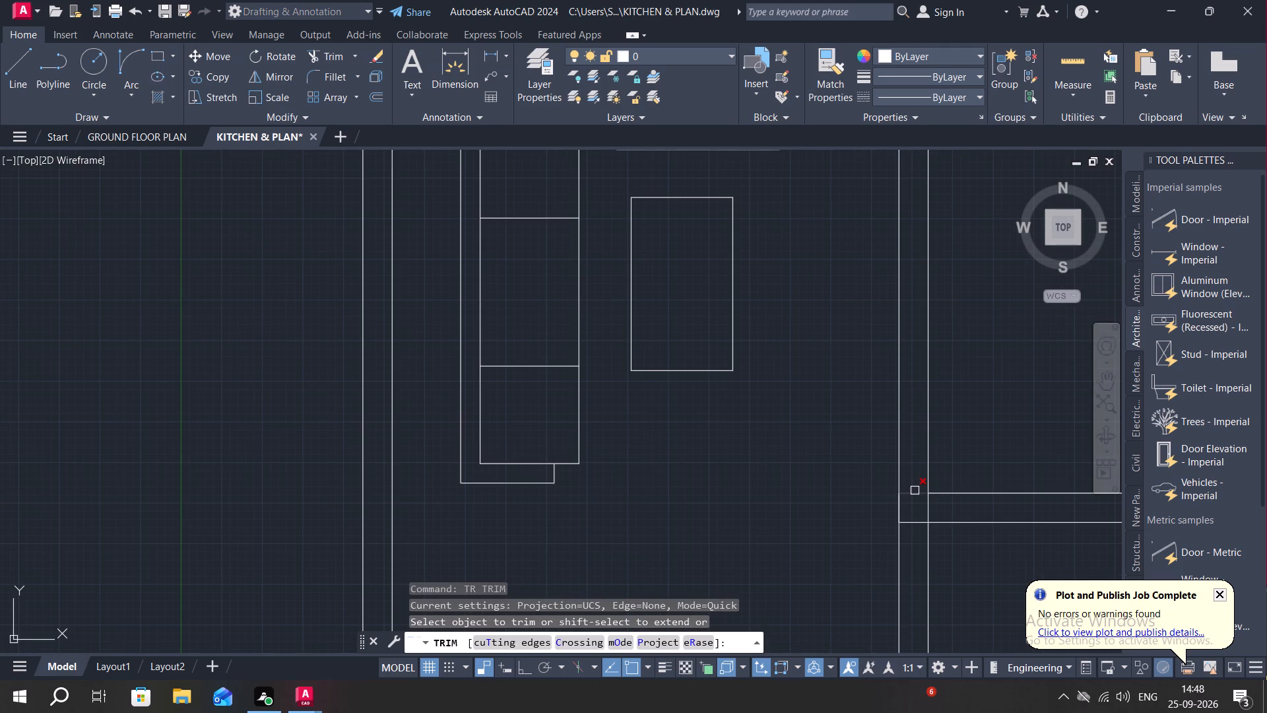
left_click(915, 491)
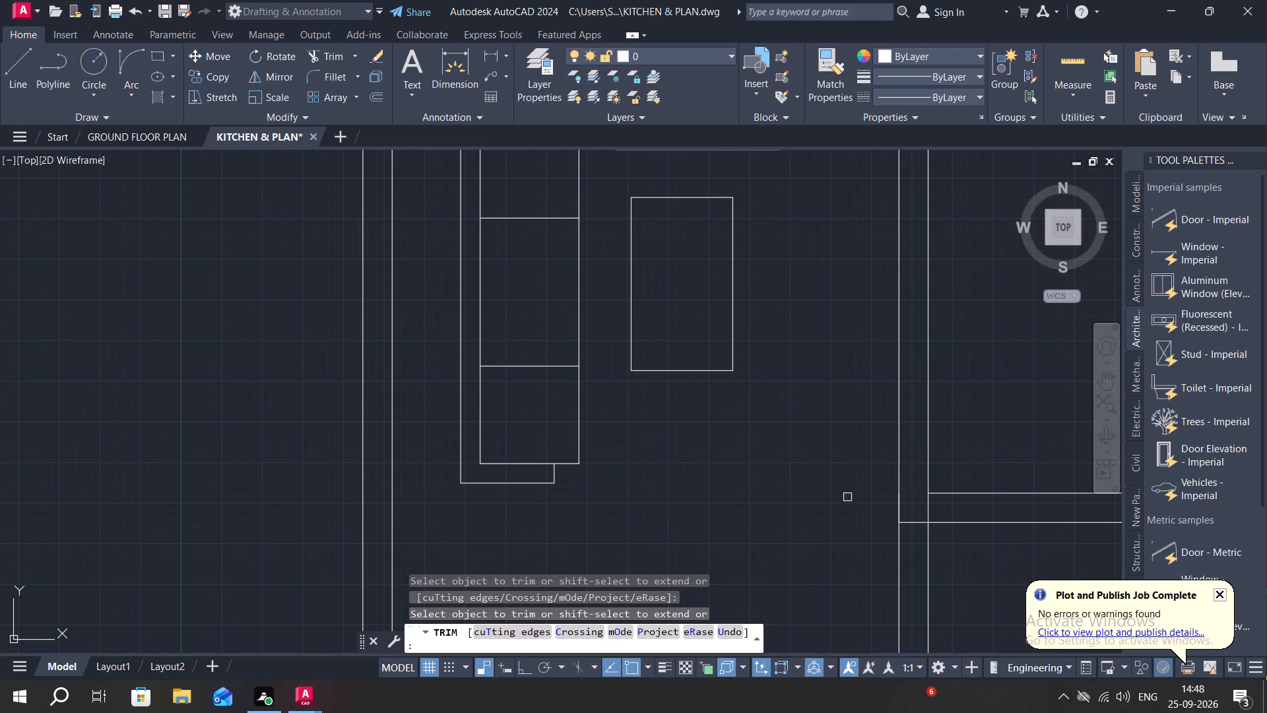
key("Escape")
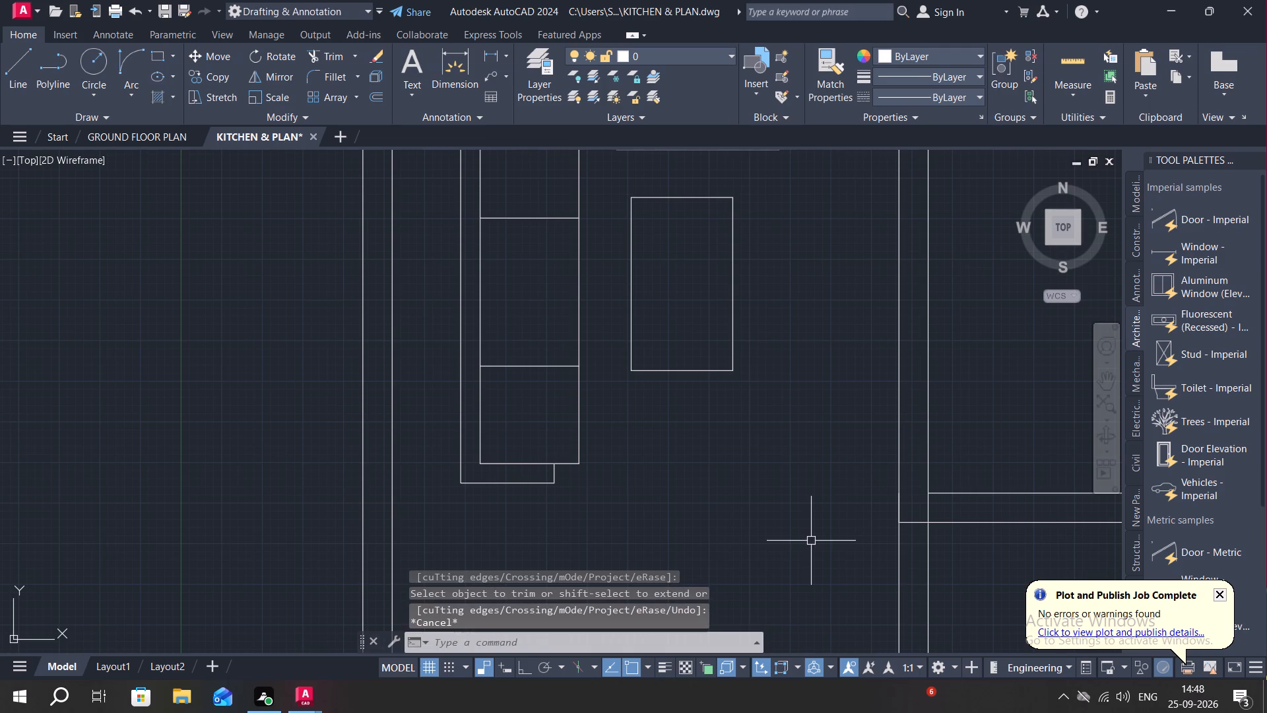
Draw two short lines across the 9" wall, between the east partition junction and the TV unit's wall.
middle_click_drag(956, 549, 1006, 380)
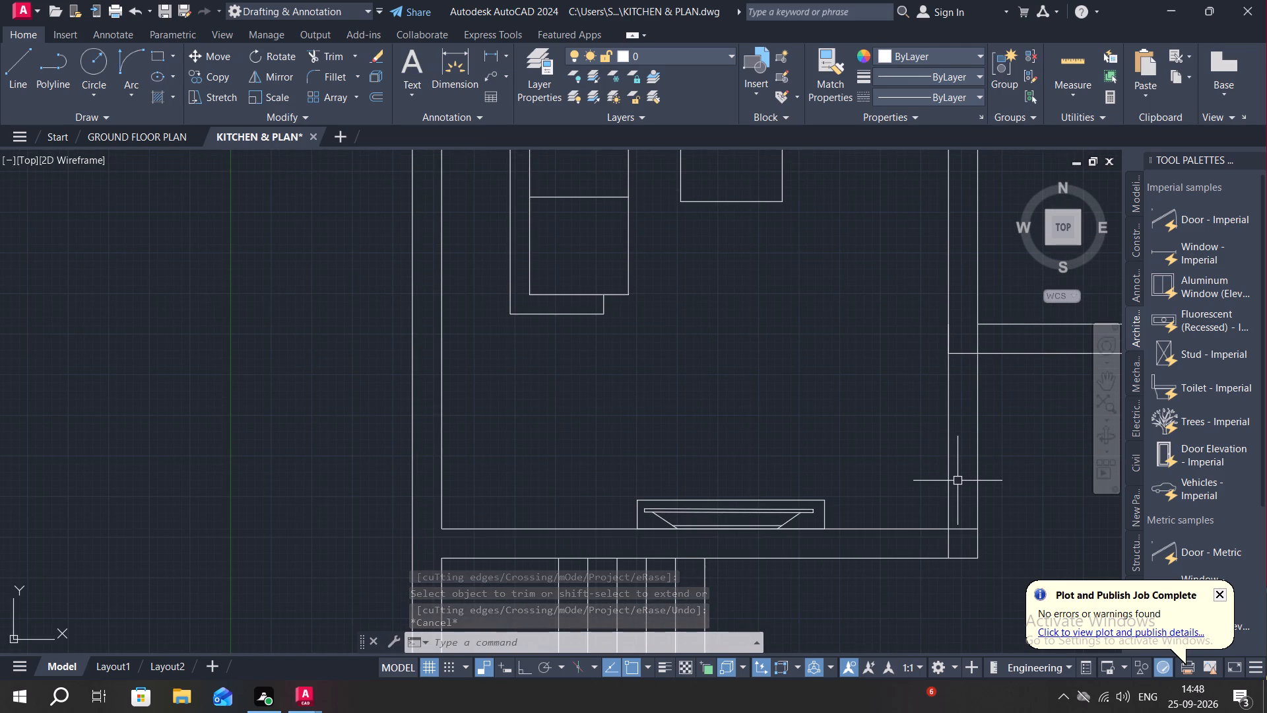
key("l")
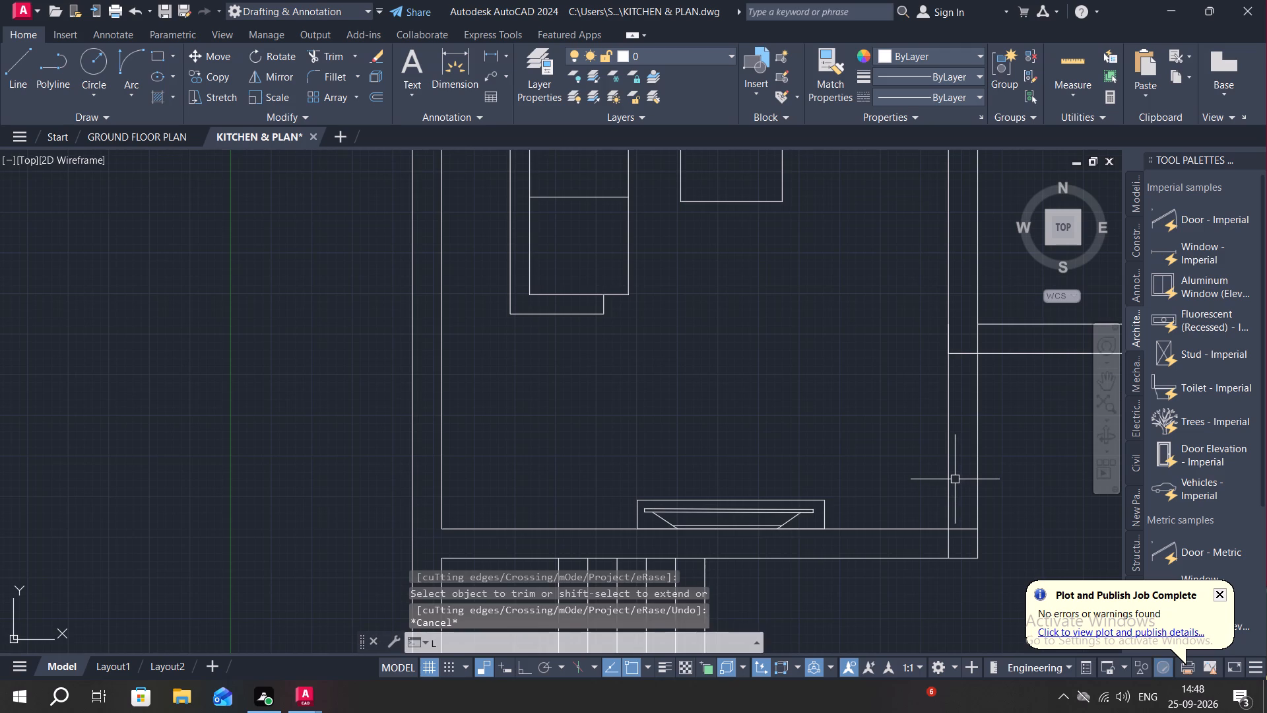
key("space")
left_click(946, 473)
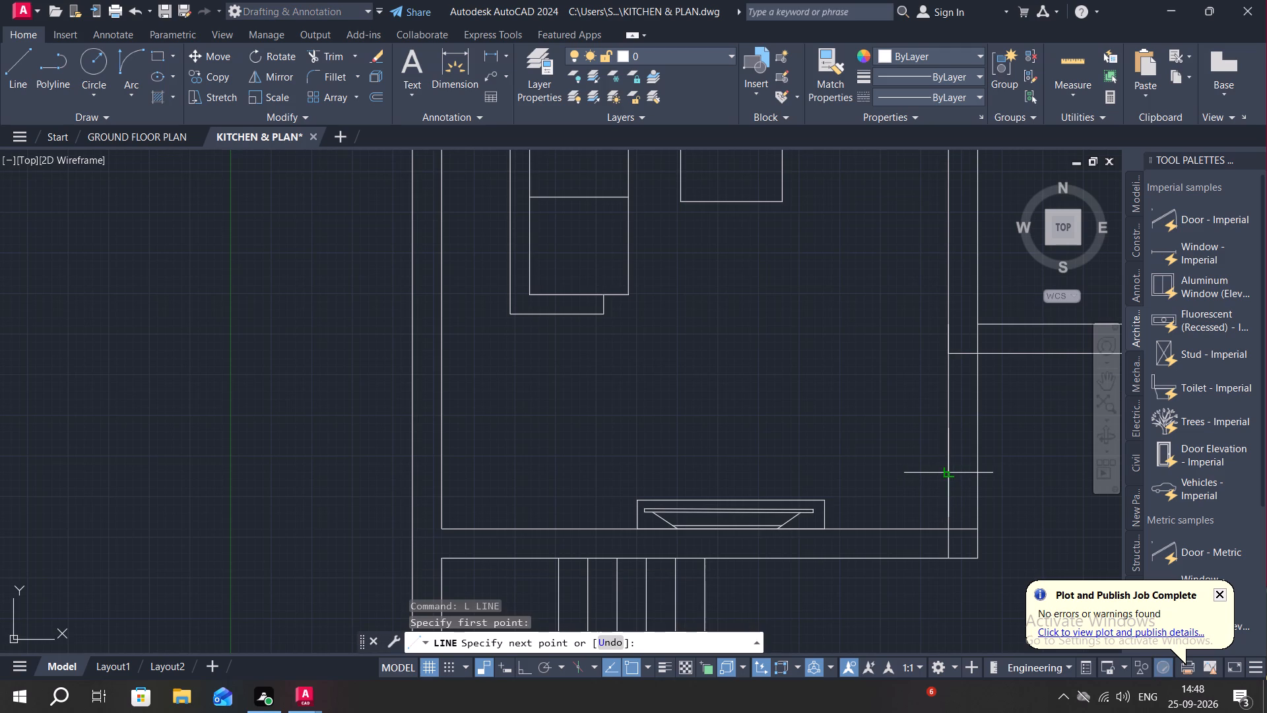
left_click(979, 471)
key("Escape")
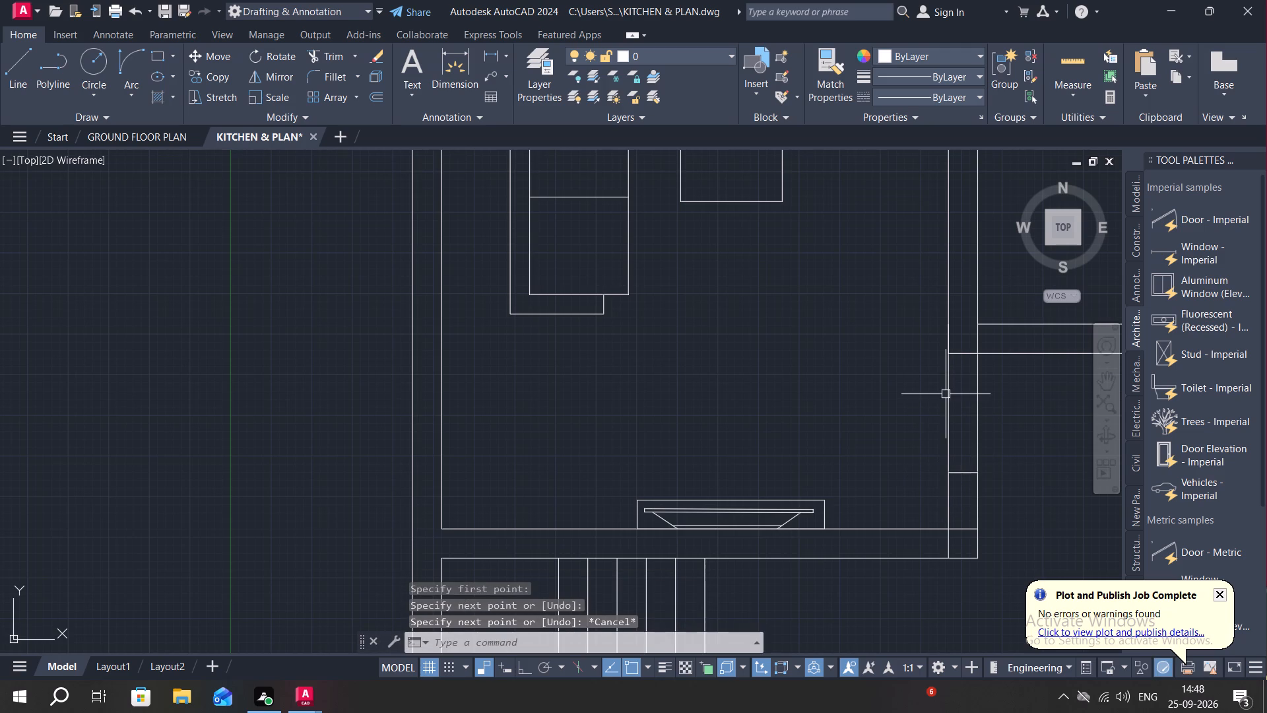
key("space")
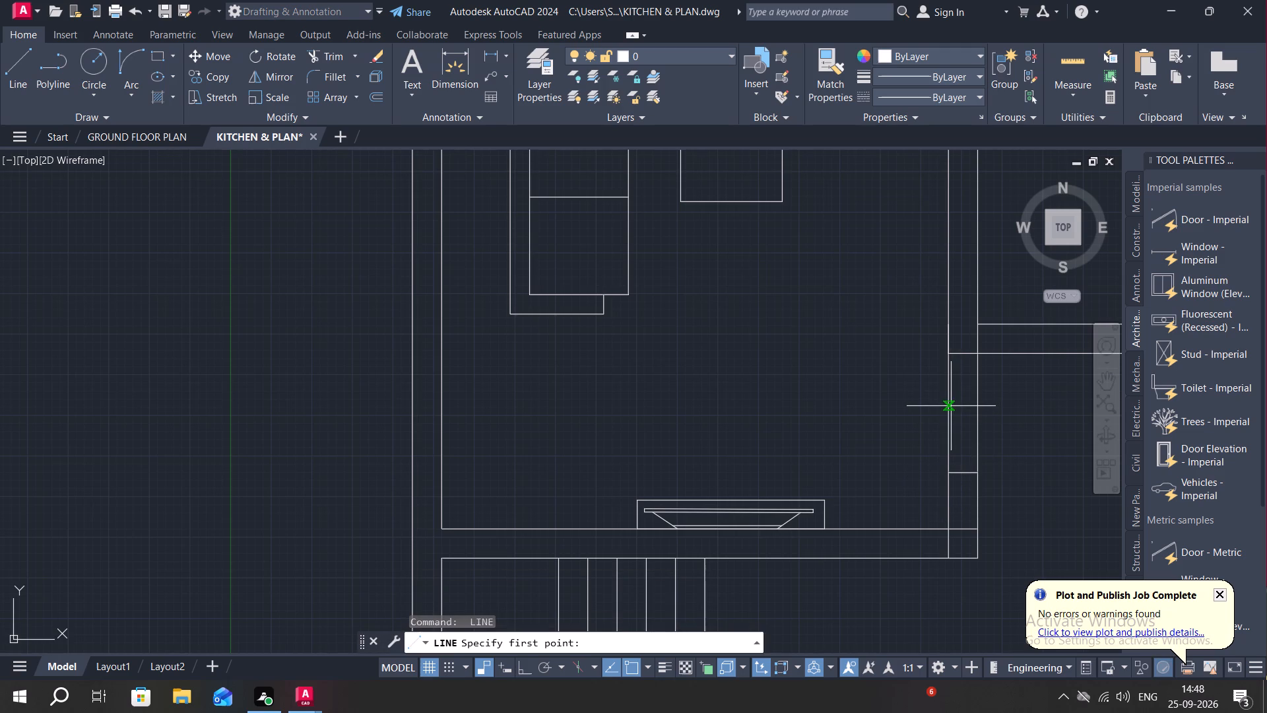
left_click(951, 406)
left_click(980, 410)
key("Escape")
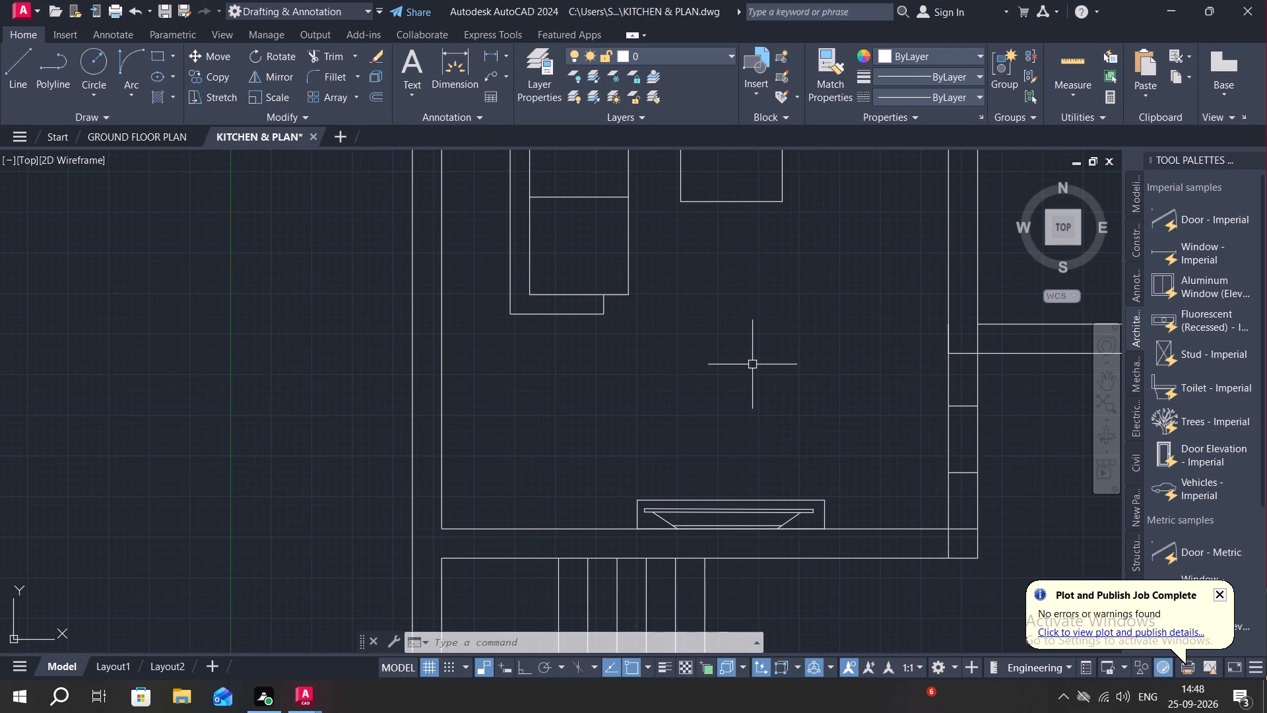
Trim both faces of the 9" wall between the two cross lines to form an opening.
type("TR")
key("space")
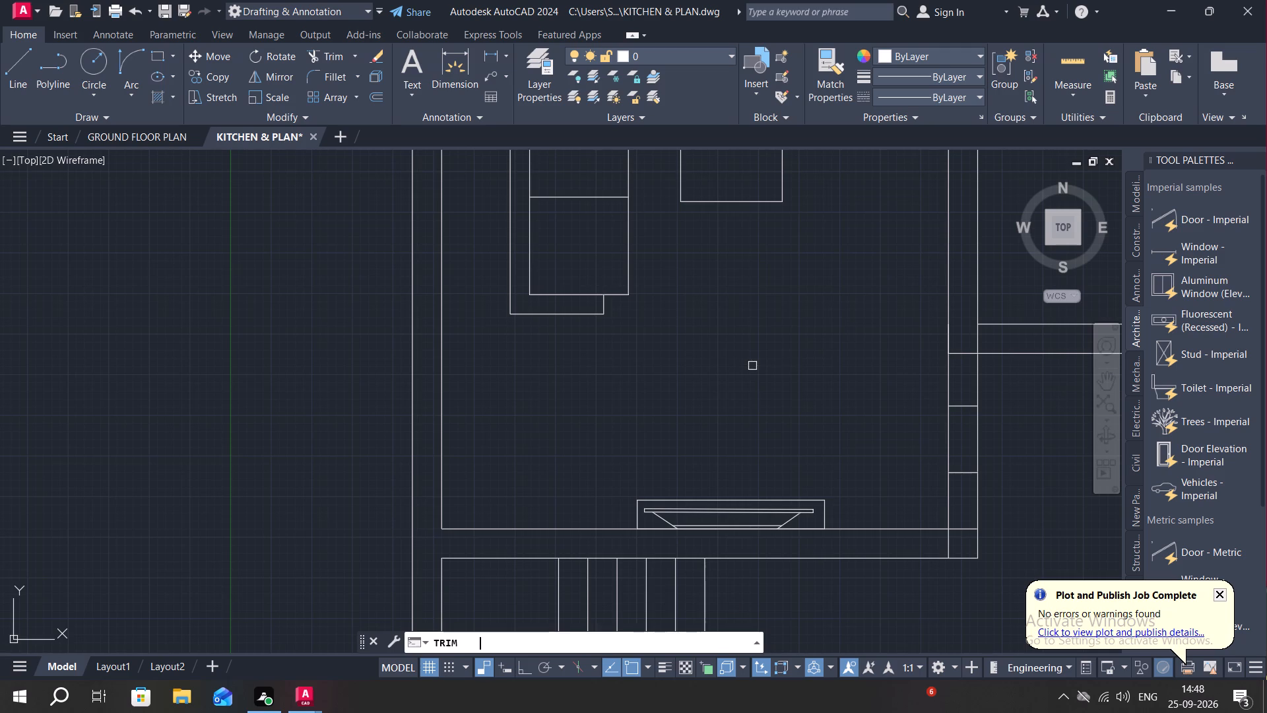
left_click_drag(936, 444, 996, 451)
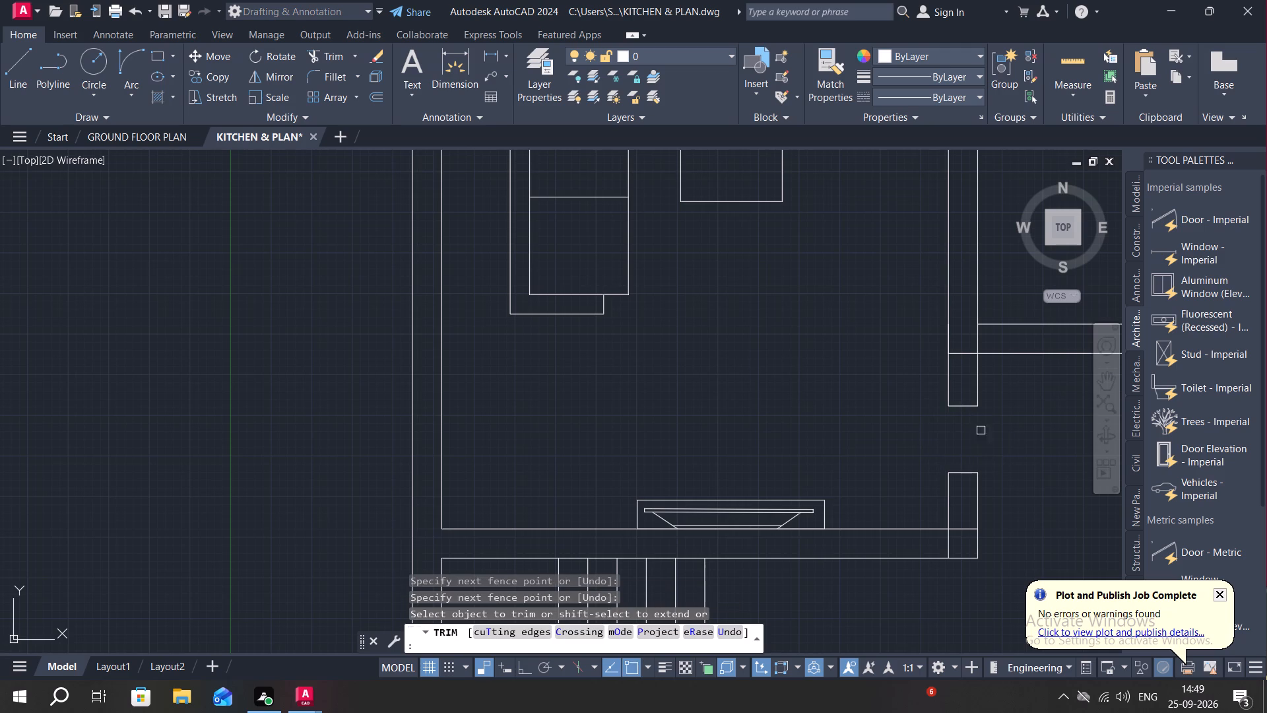
key("Escape")
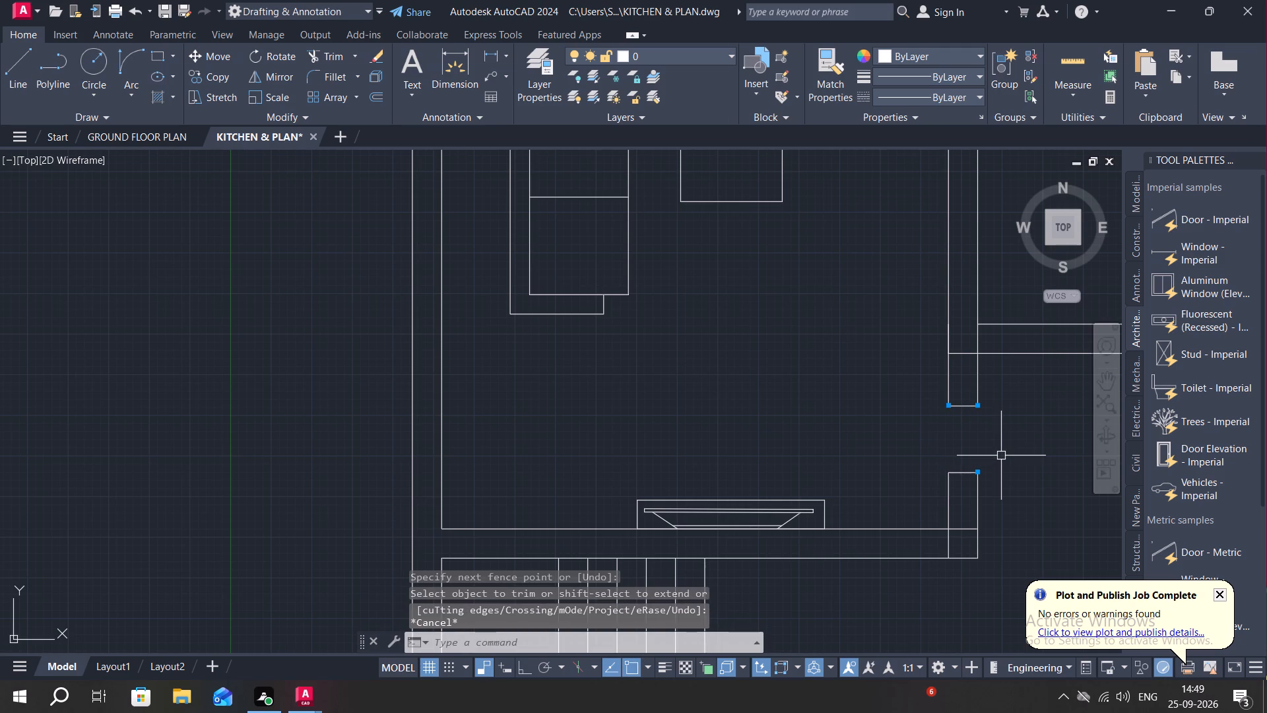
Draw a centre line in the wall stub north of the opening, from its end's midpoint up to the partition's bottom line.
key("l")
key("space")
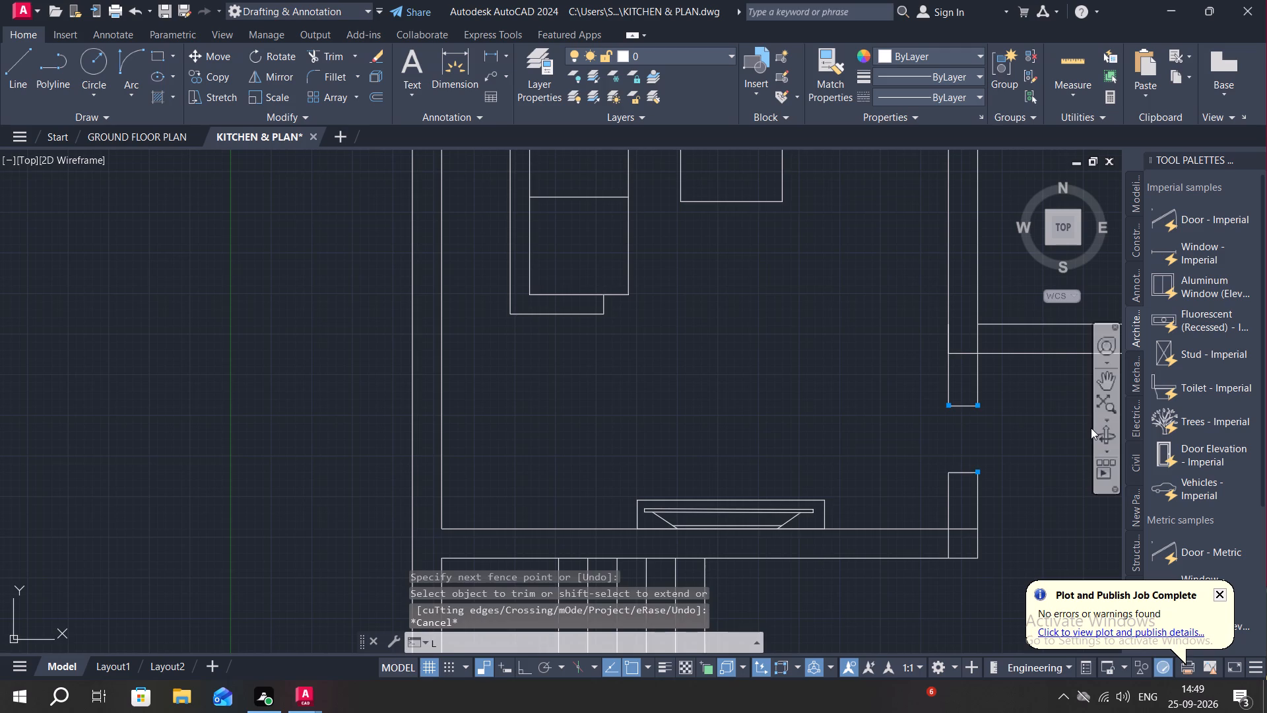
left_click(961, 409)
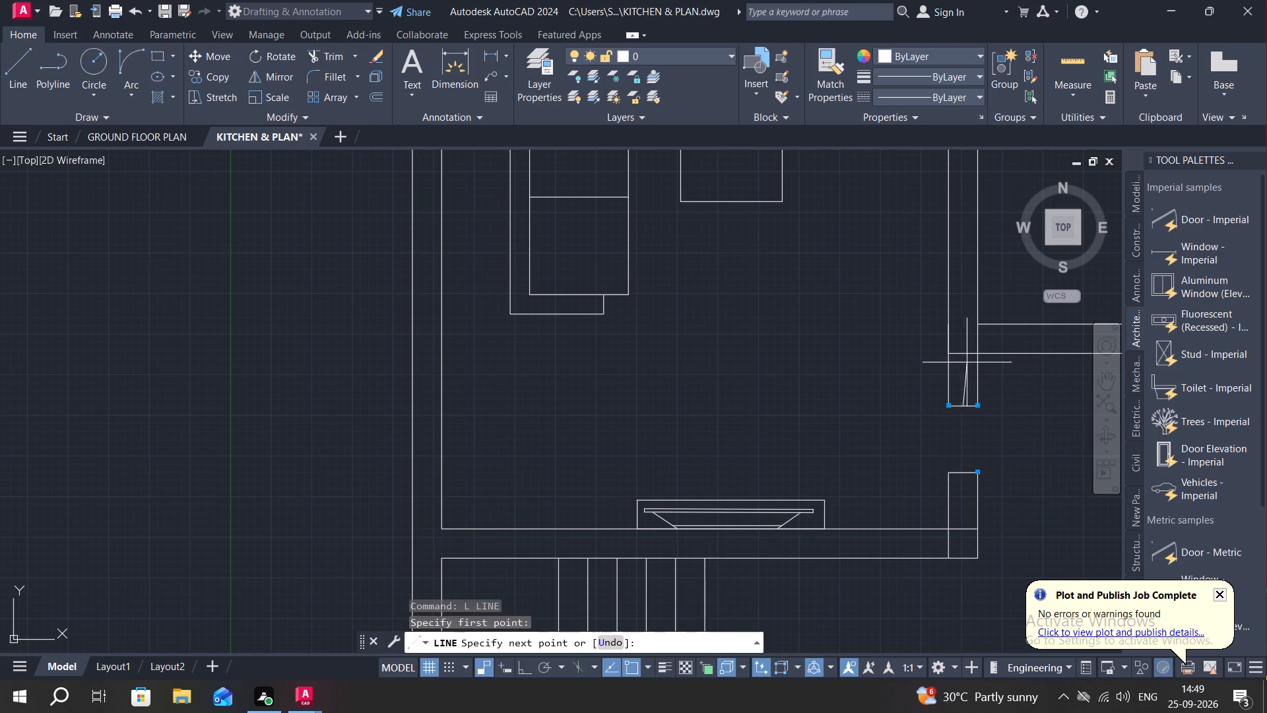
left_click(961, 351)
key("Escape")
Offset the north stub's centre line 2" to both sides and delete the original centre line.
scroll(972, 367, "up", 3)
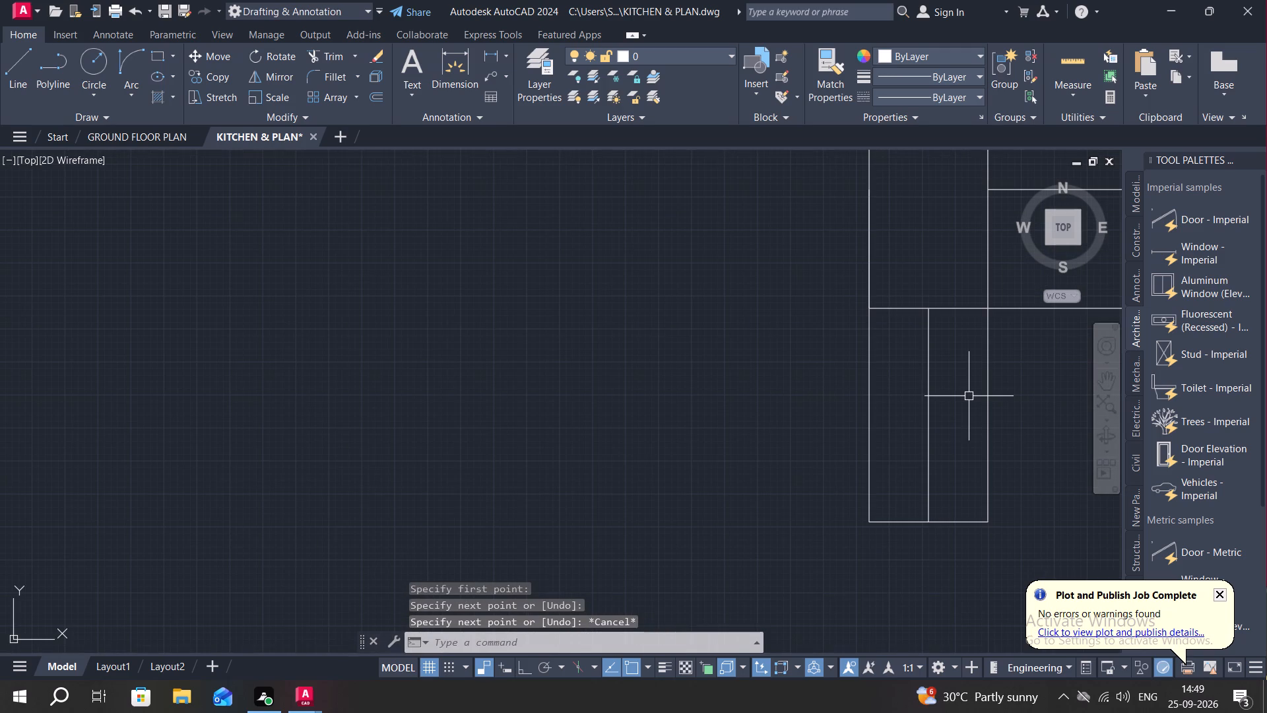
type("O")
key("space")
key("2")
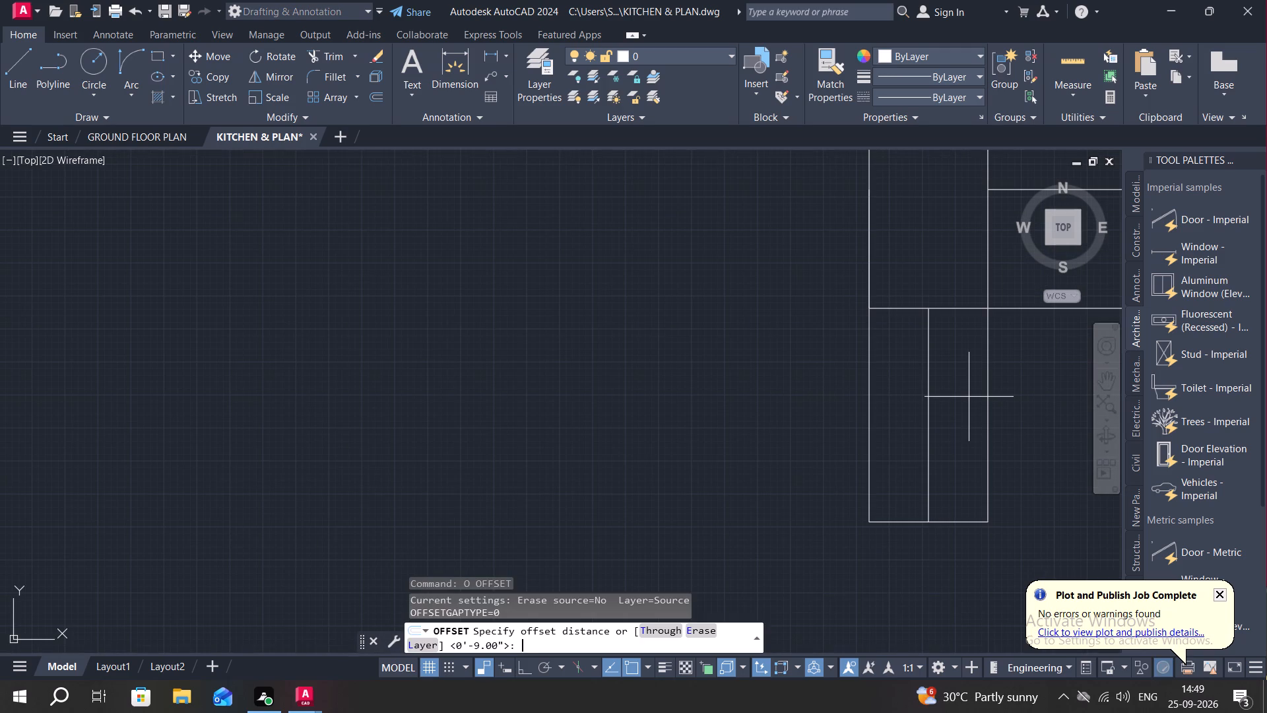
key("shift+quotedbl")
key("Return")
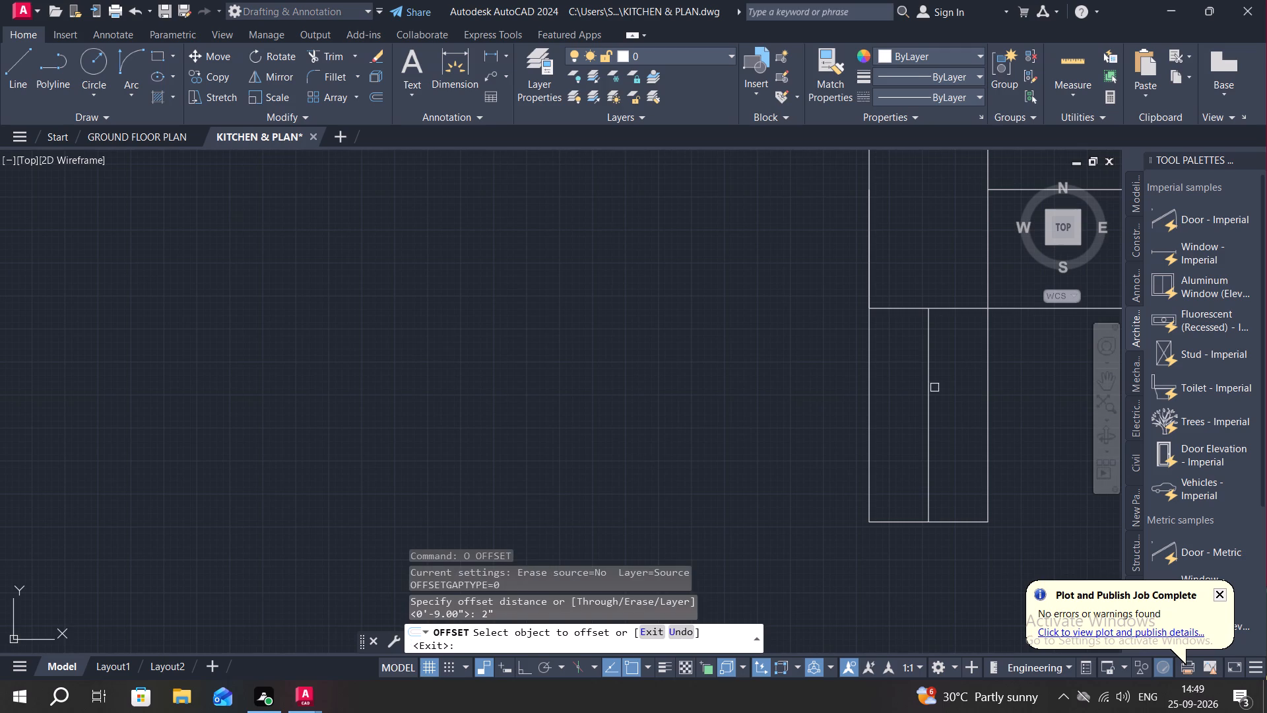
left_click(932, 386)
left_click_drag(977, 392, 966, 393)
left_click(928, 409)
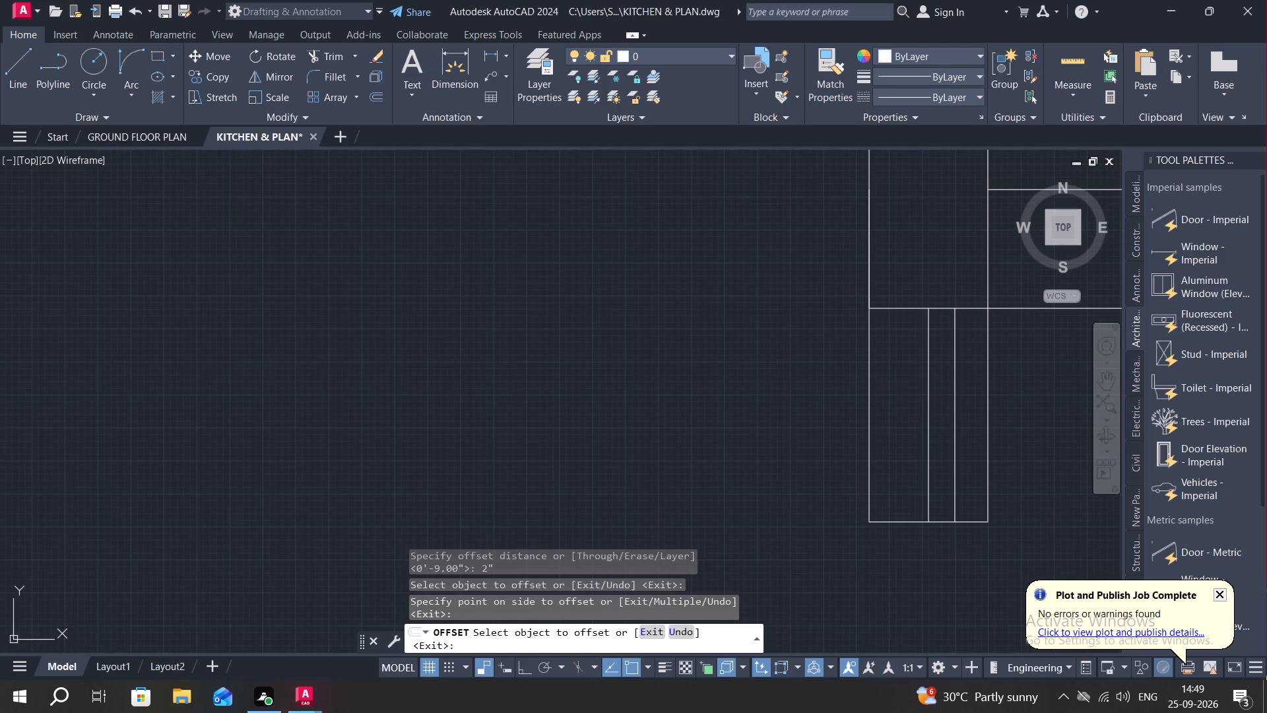
left_click(890, 406)
key("Escape")
left_click(926, 411)
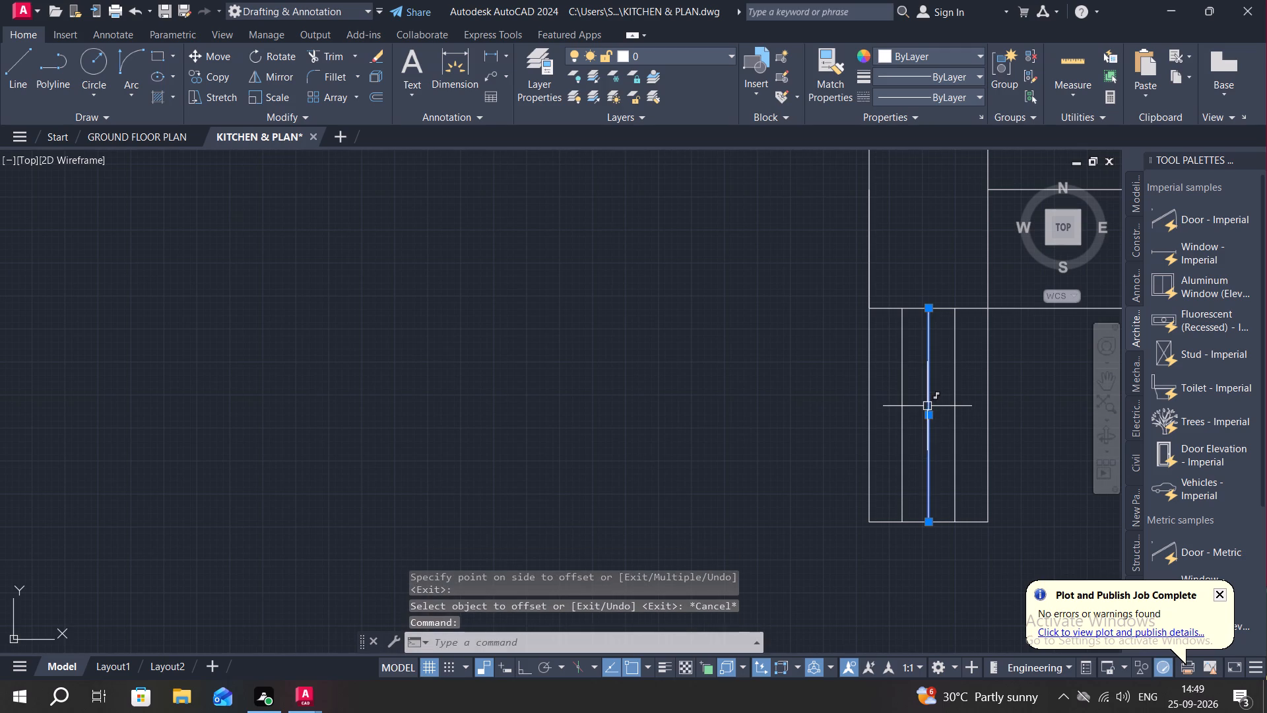
key("Delete")
Draw a centre line in the wall stub south of the opening, from its end's midpoint down to the TV wall's top line.
scroll(931, 514, "down", 5)
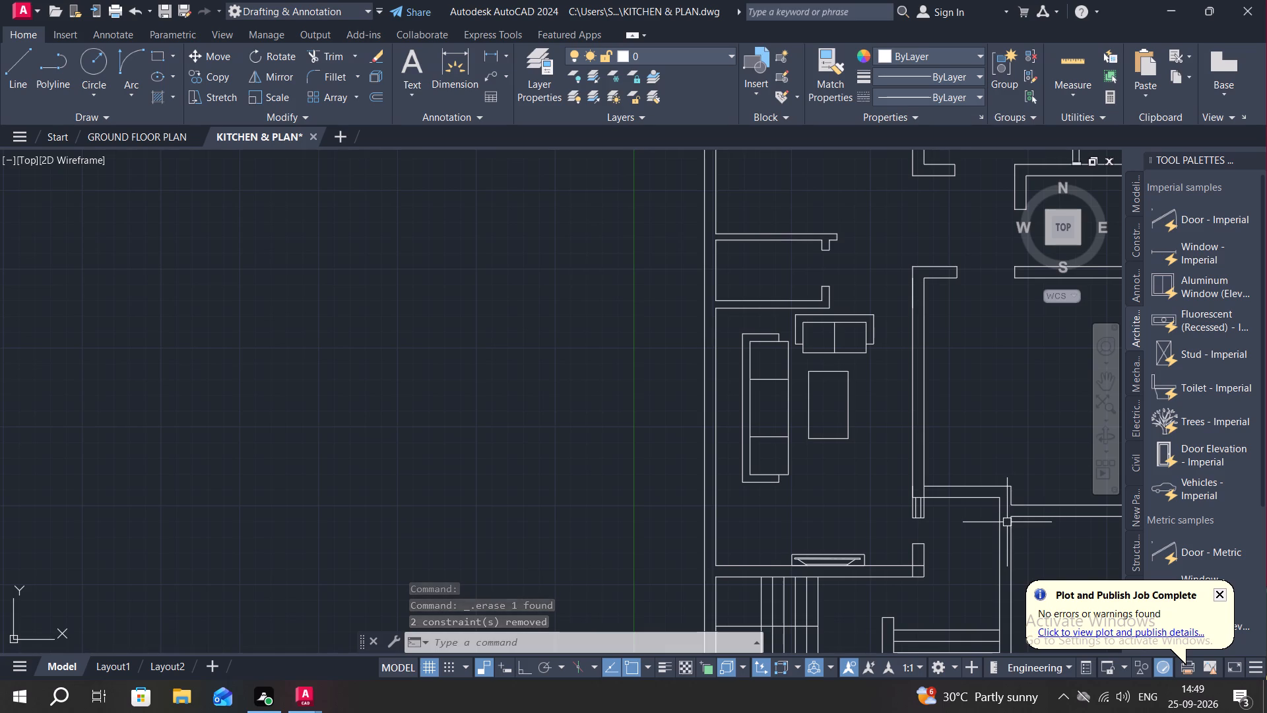
scroll(922, 558, "up", 3)
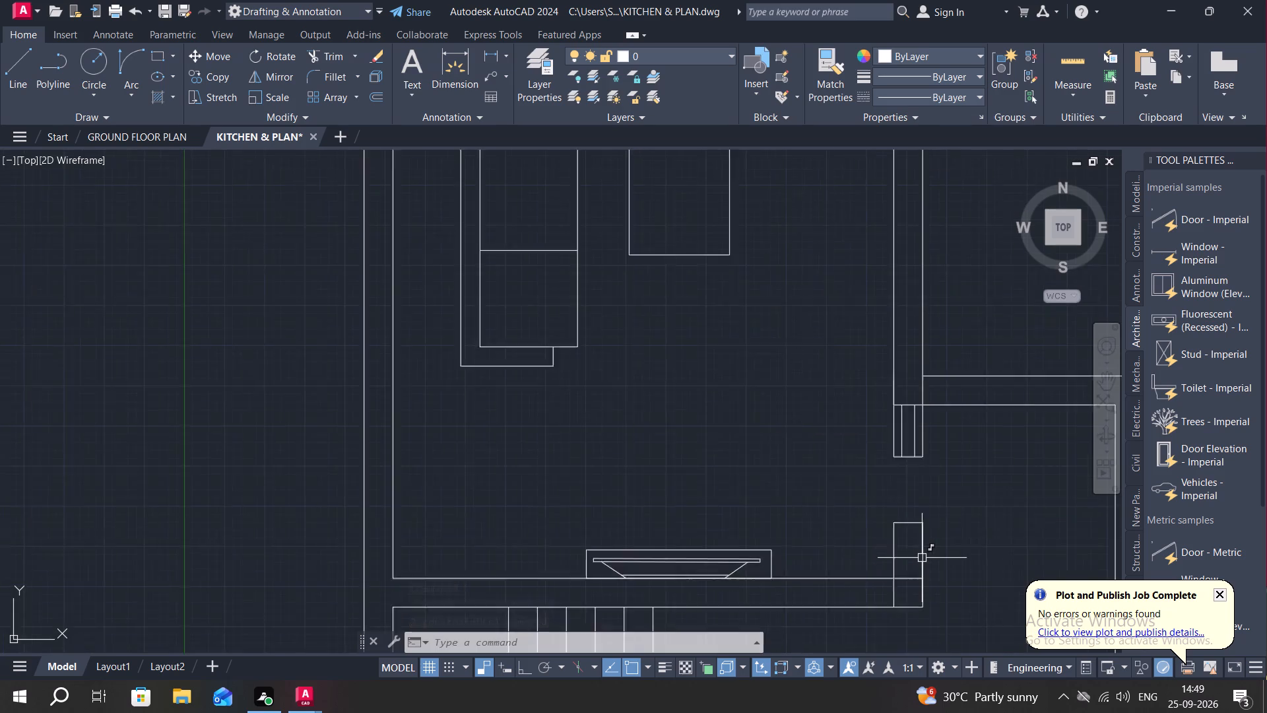
scroll(922, 558, "up", 1)
middle_click_drag(922, 558, 903, 491)
key("l")
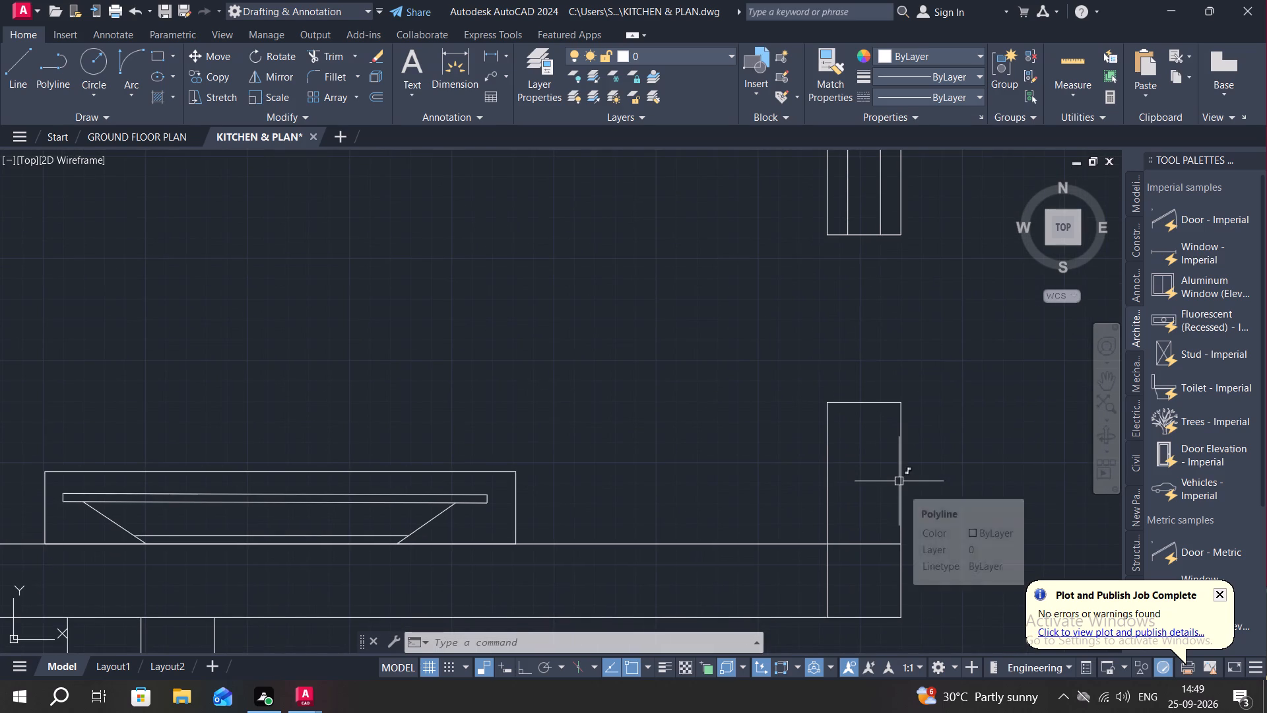
key("space")
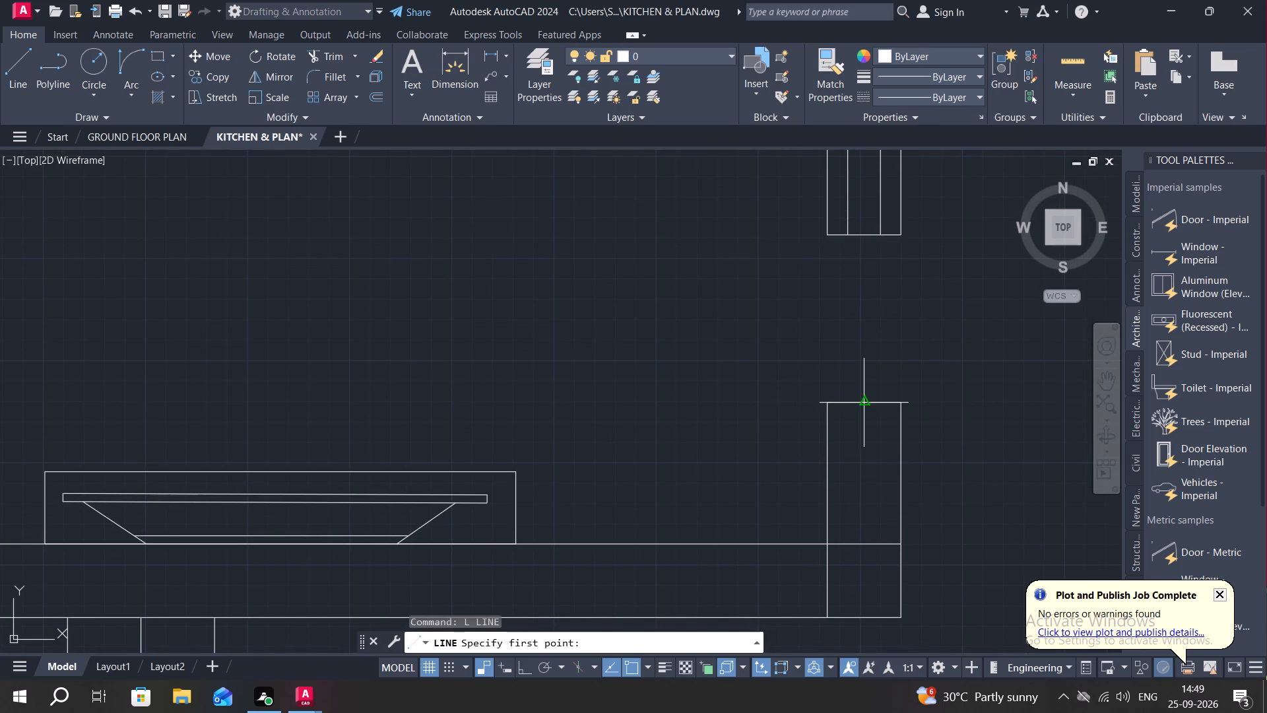
left_click(866, 402)
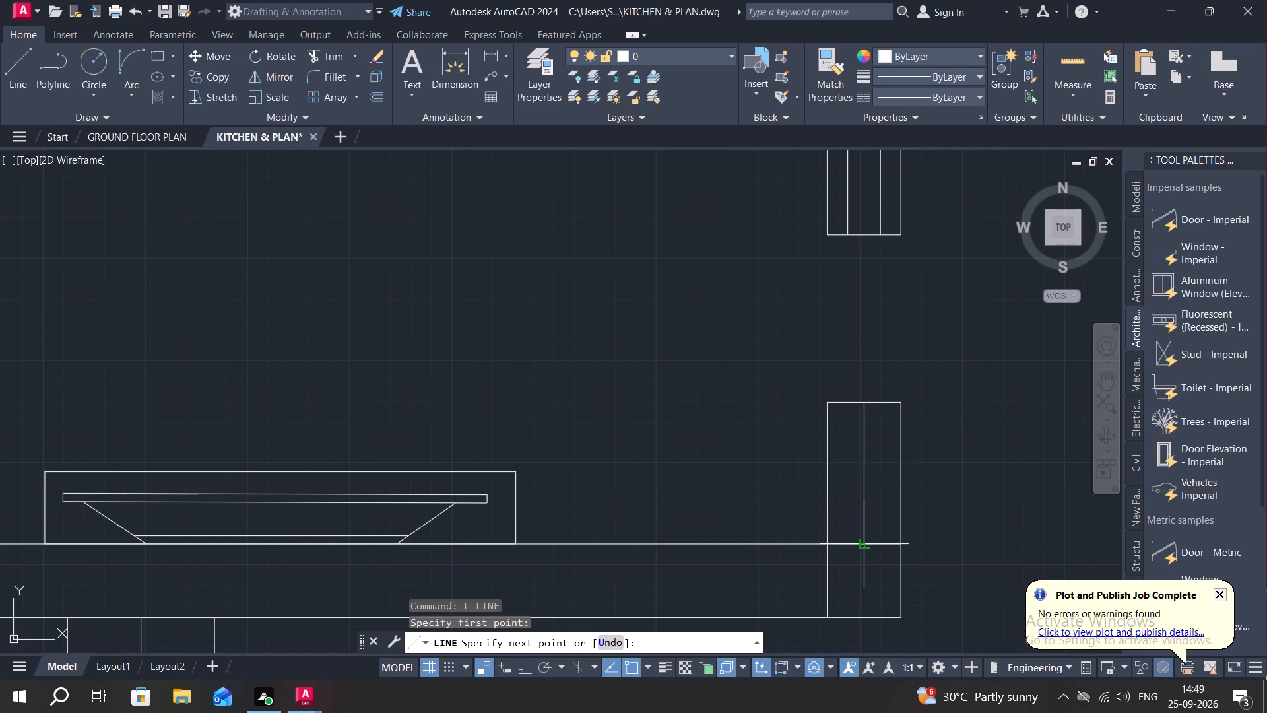
left_click(867, 540)
key("Escape")
Offset the south stub's centre line 2" to both sides and delete the original centre line.
type("O")
key("space")
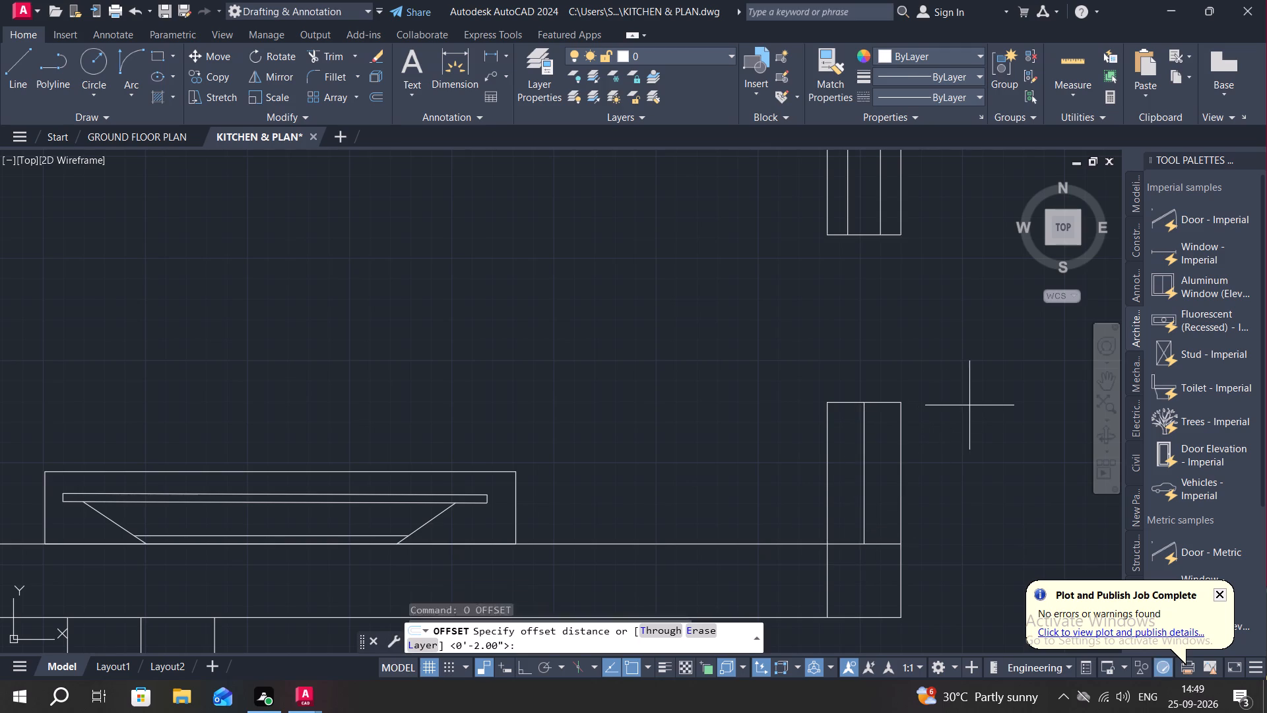
key("space")
left_click(863, 446)
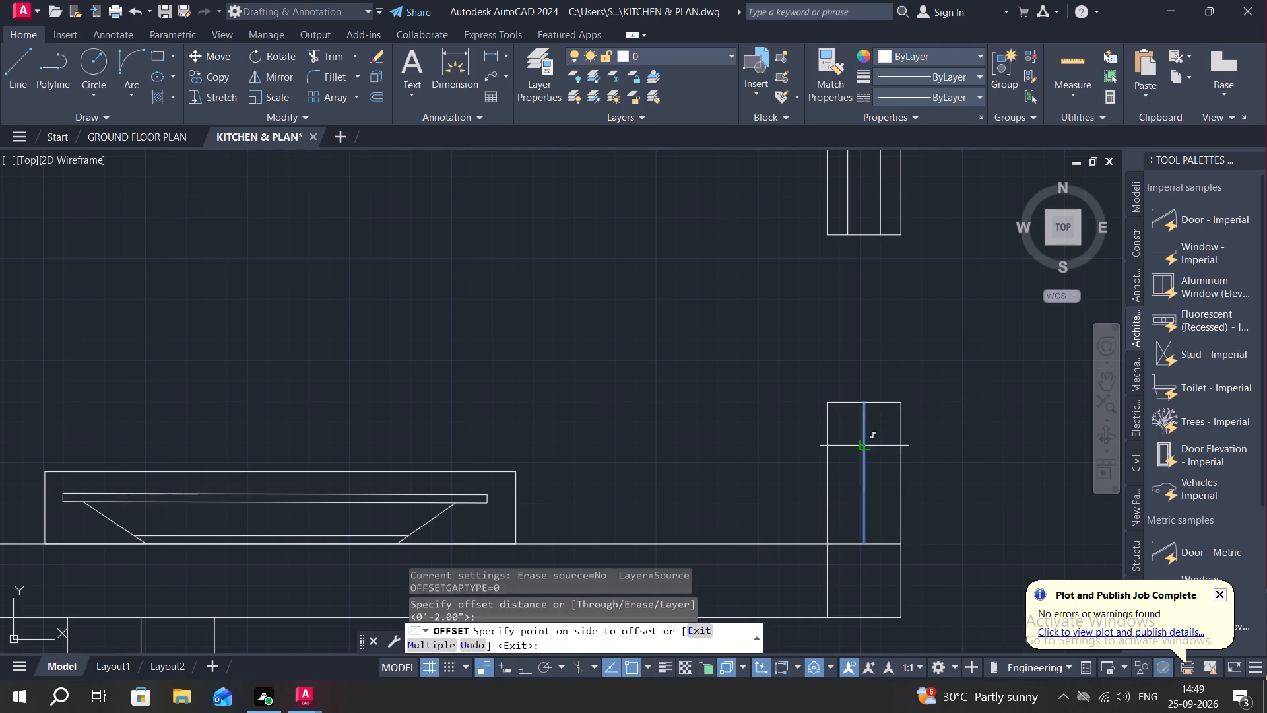
left_click(843, 452)
left_click_drag(863, 456, 874, 458)
left_click(892, 461)
key("Escape")
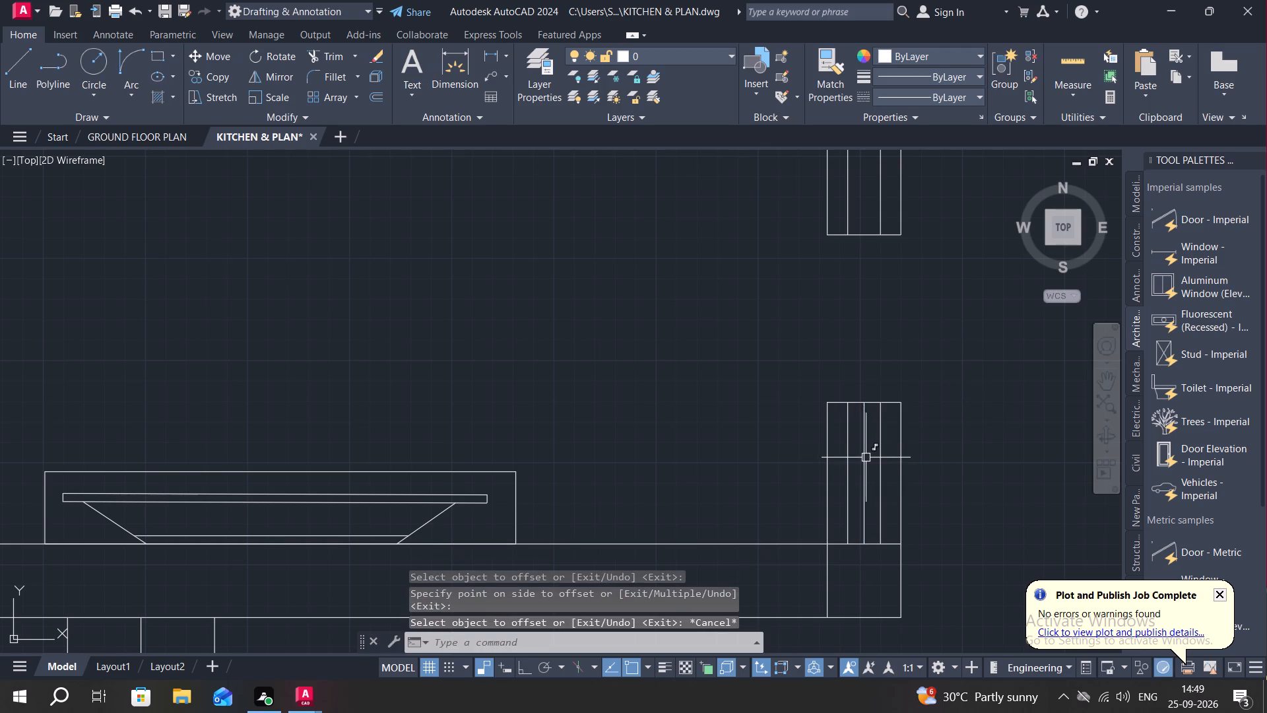
left_click(866, 458)
key("Delete")
Trim the 9" wall's west line where it crosses the east end of the TV unit's wall.
scroll(870, 420, "down", 2)
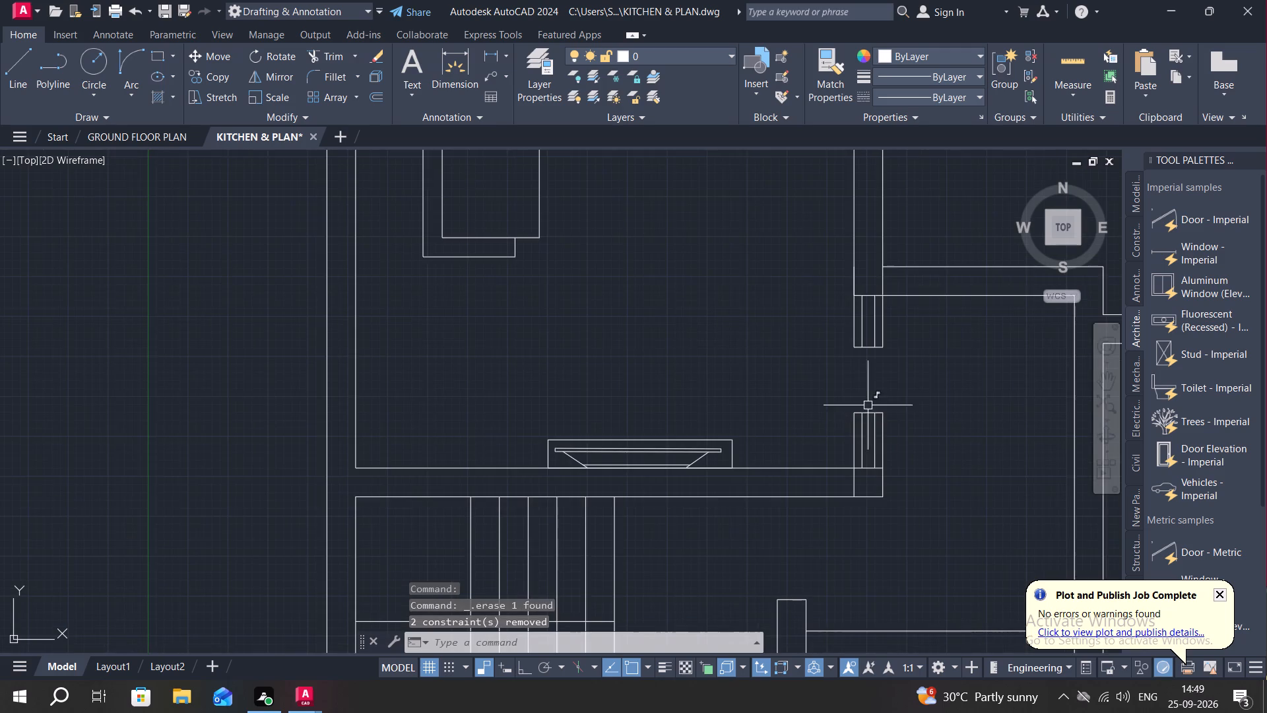
scroll(831, 358, "down", 1)
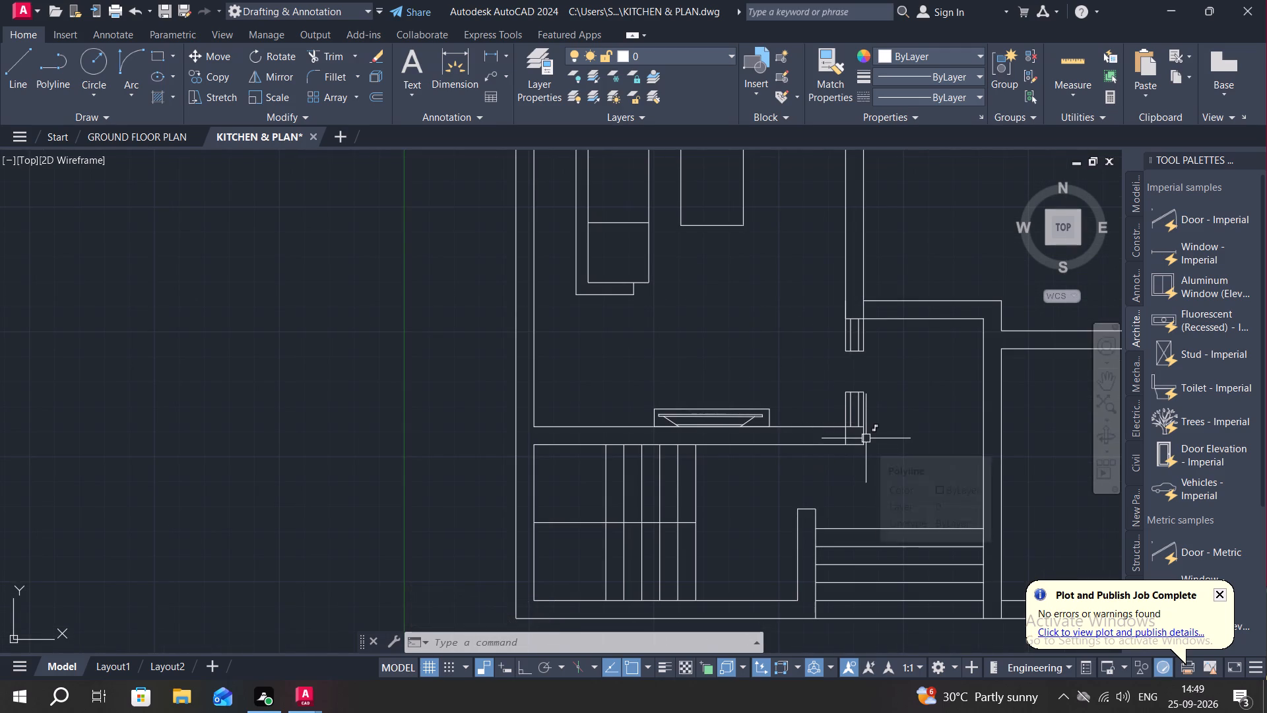
type("TR")
key("space")
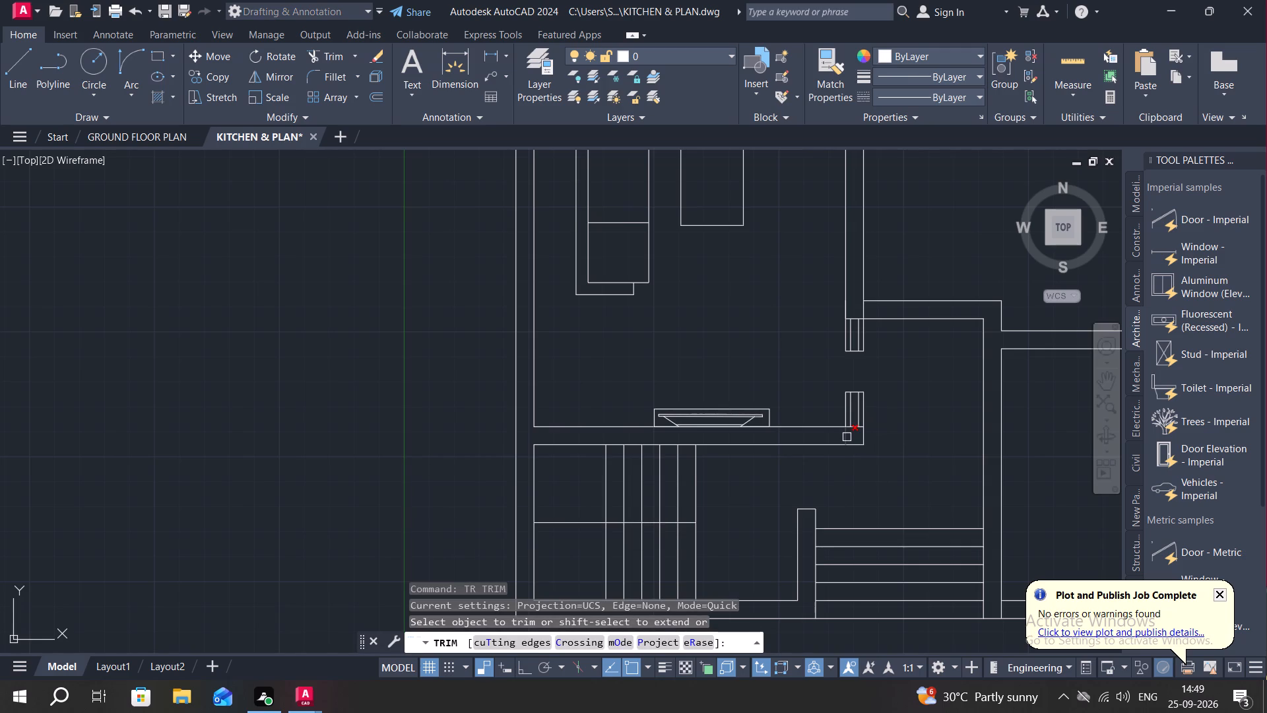
left_click(847, 437)
key("Escape")
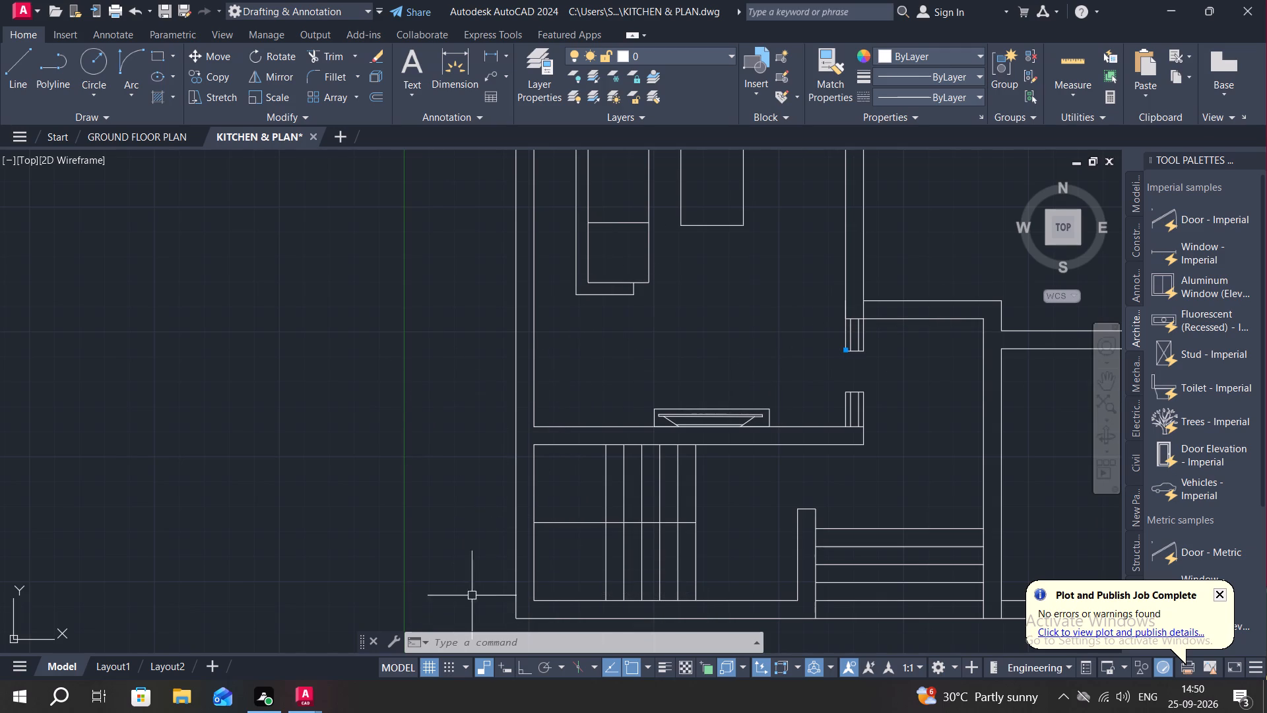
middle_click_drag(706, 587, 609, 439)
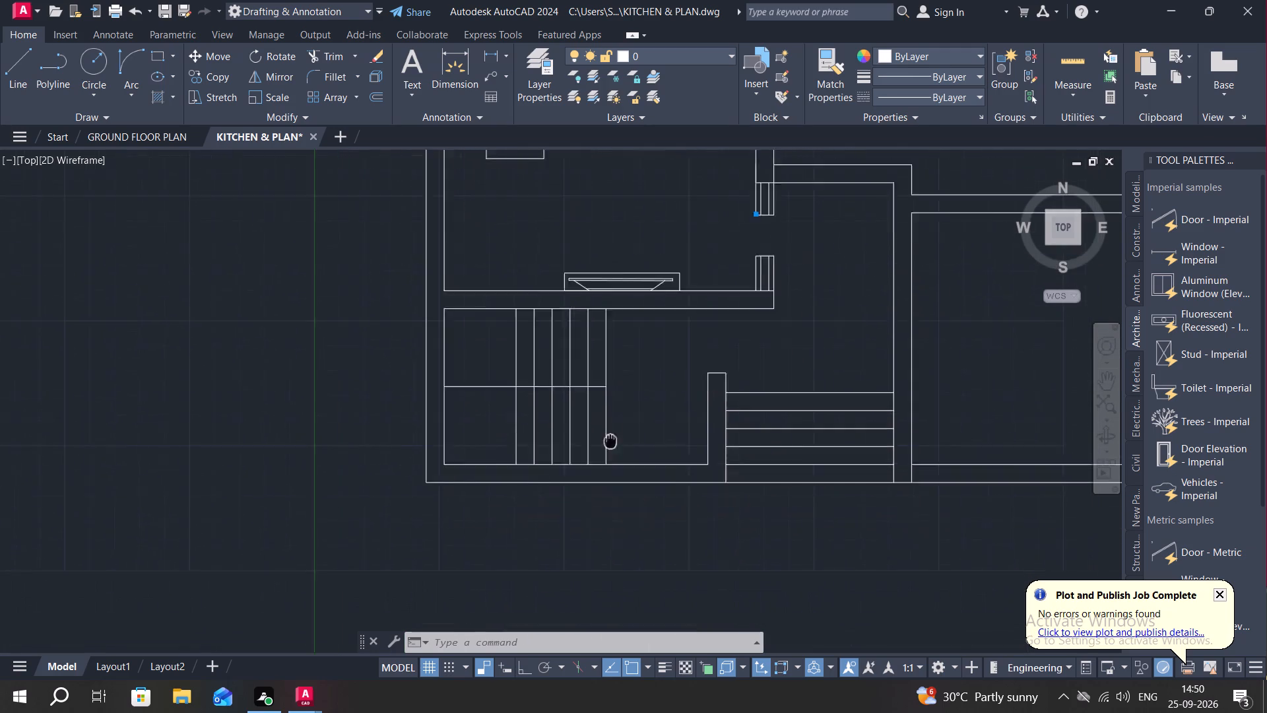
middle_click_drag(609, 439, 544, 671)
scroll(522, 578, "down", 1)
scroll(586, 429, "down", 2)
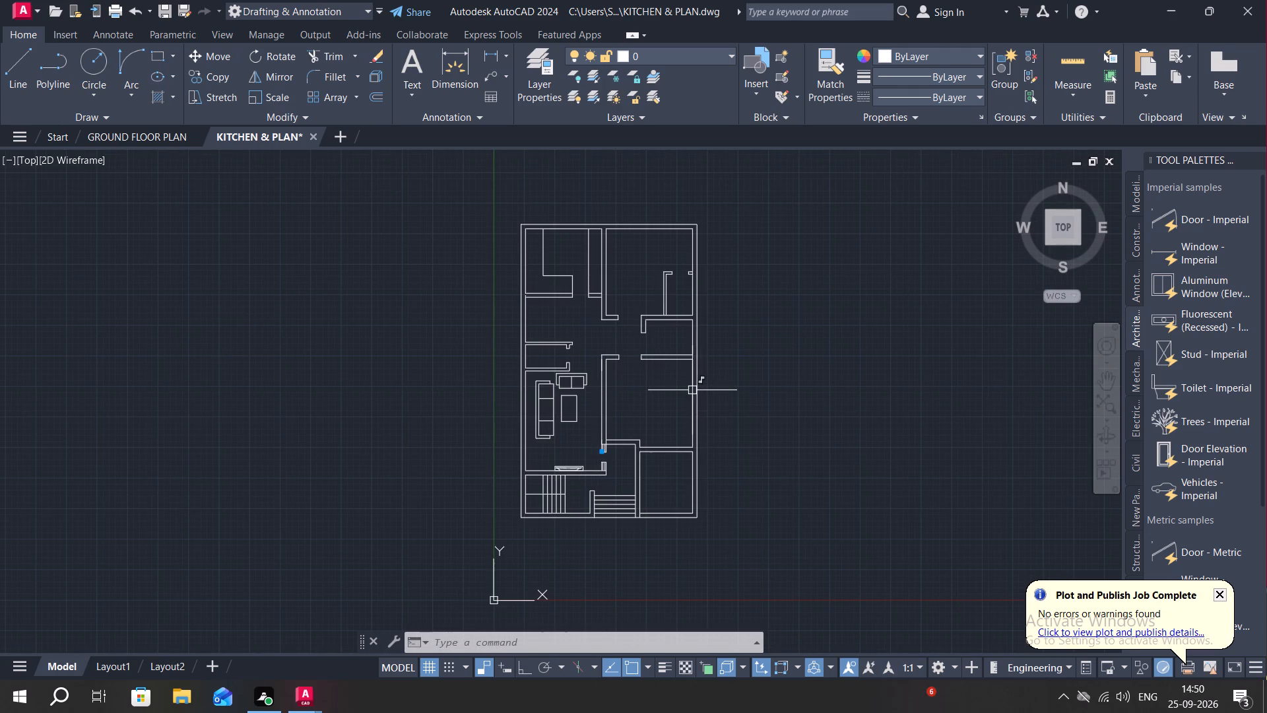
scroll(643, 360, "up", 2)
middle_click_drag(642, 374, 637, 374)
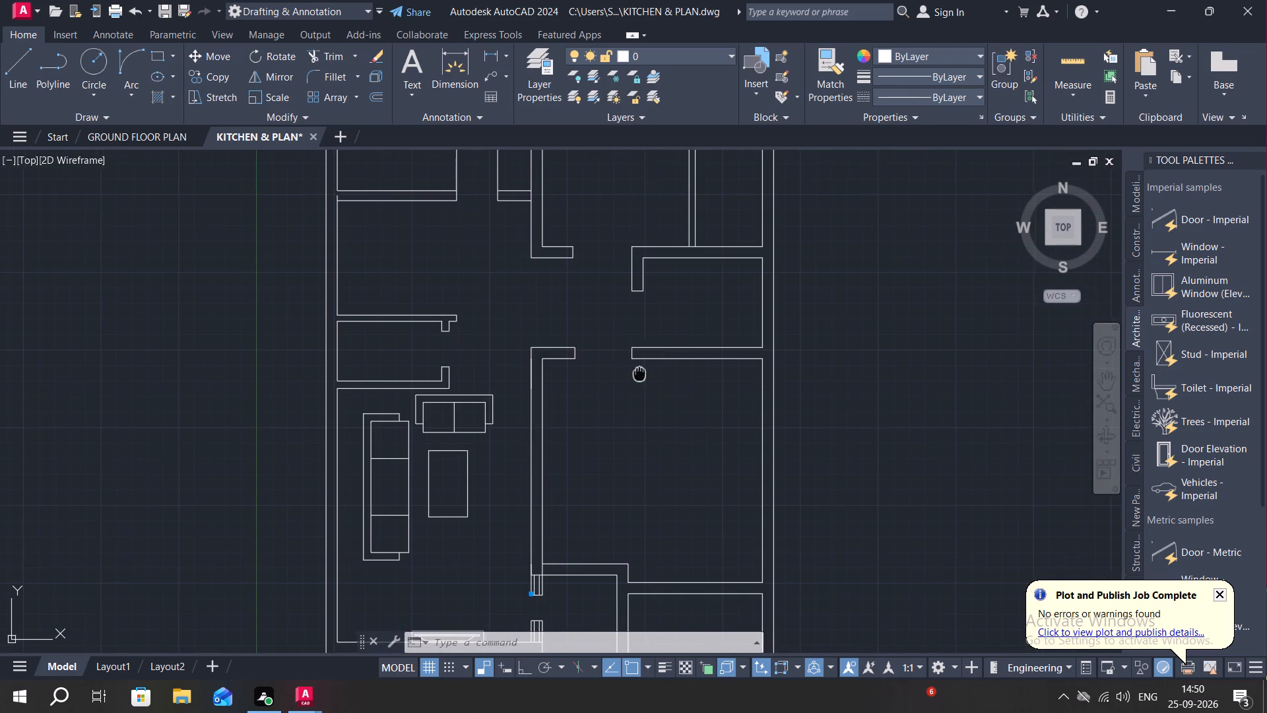
Extend the west line of the small enclosure's partition in the north-east room south to the south-east room's bottom wall.
middle_click_drag(637, 374, 587, 386)
scroll(594, 388, "down", 2)
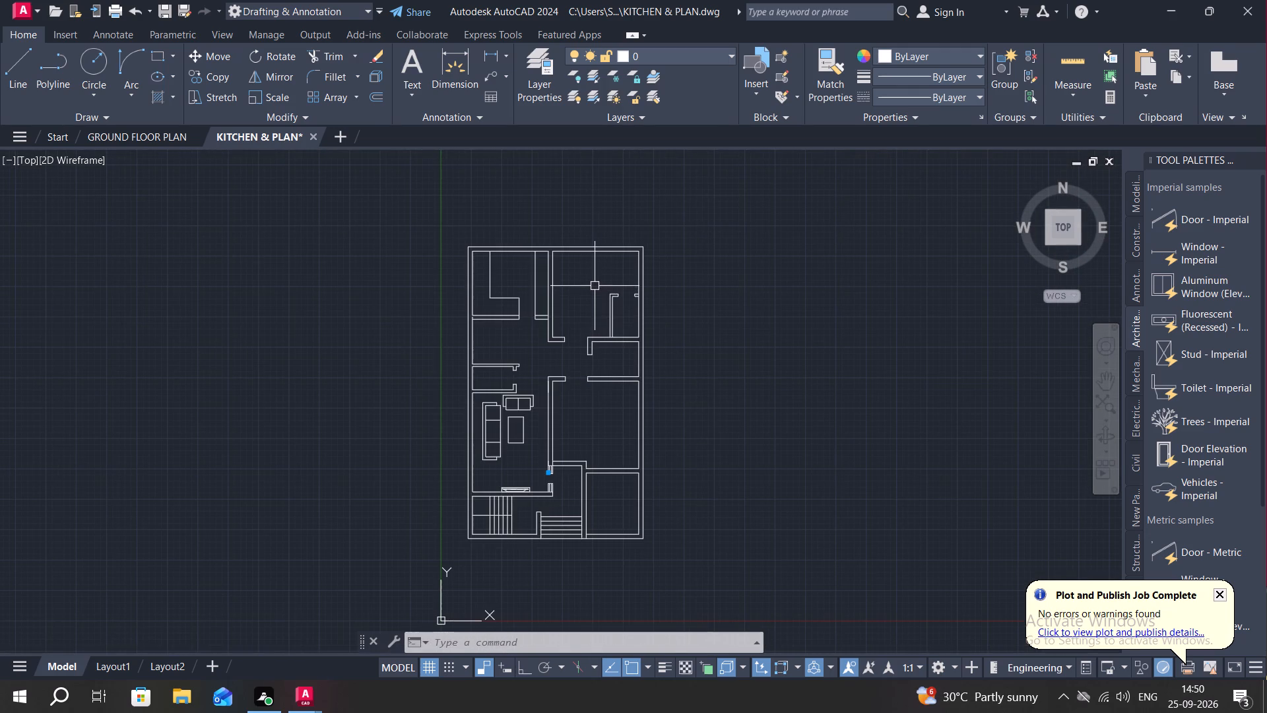
key("r")
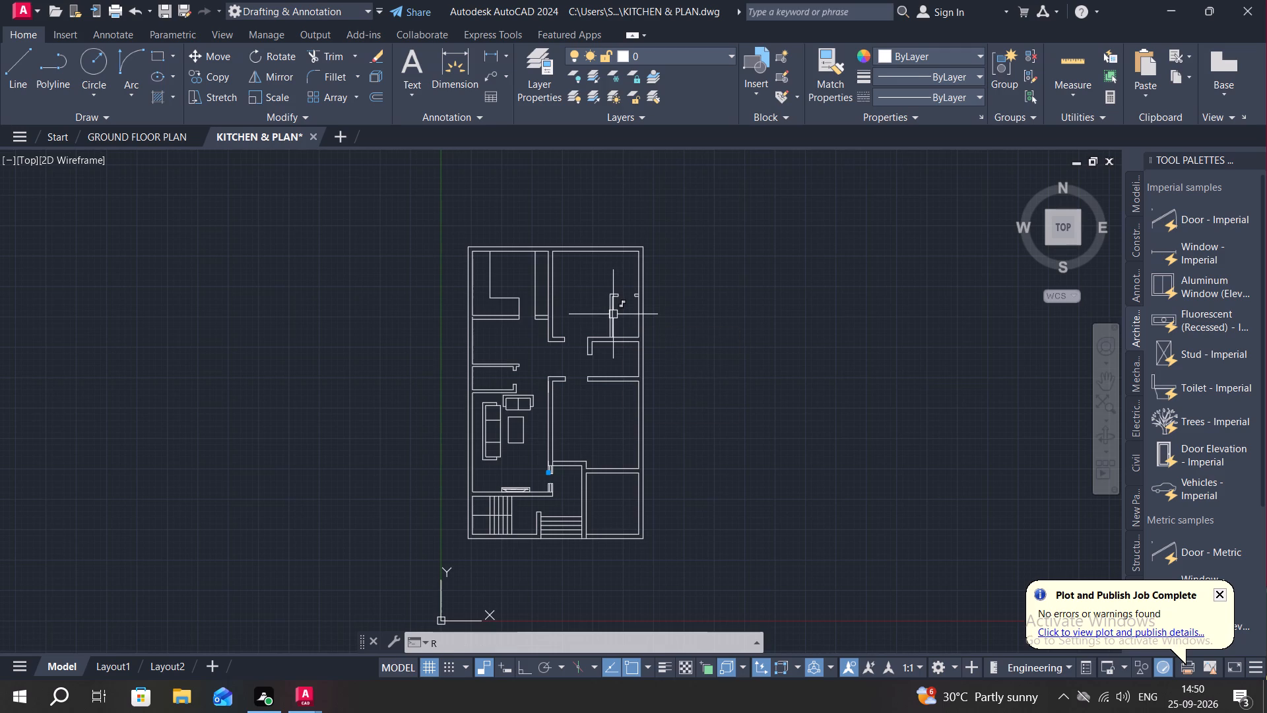
key("Escape")
type("EX")
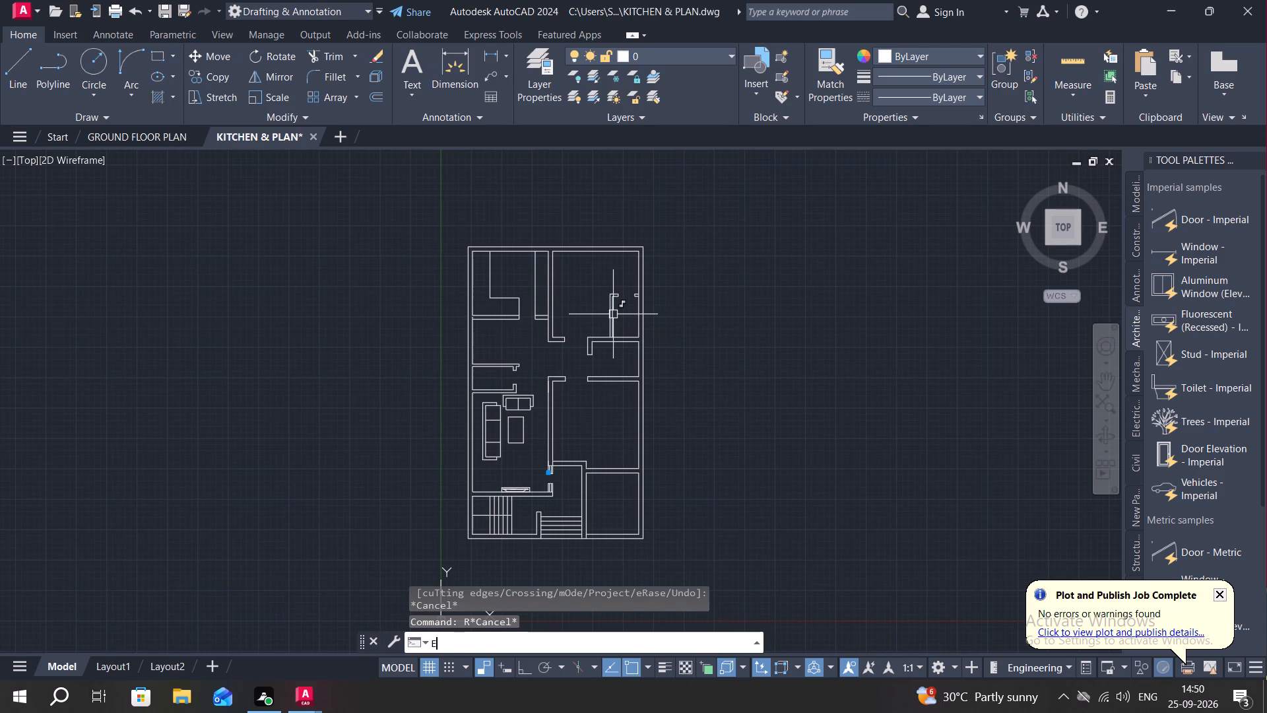
key("space")
left_click(613, 306)
left_click(612, 313)
left_click(612, 317)
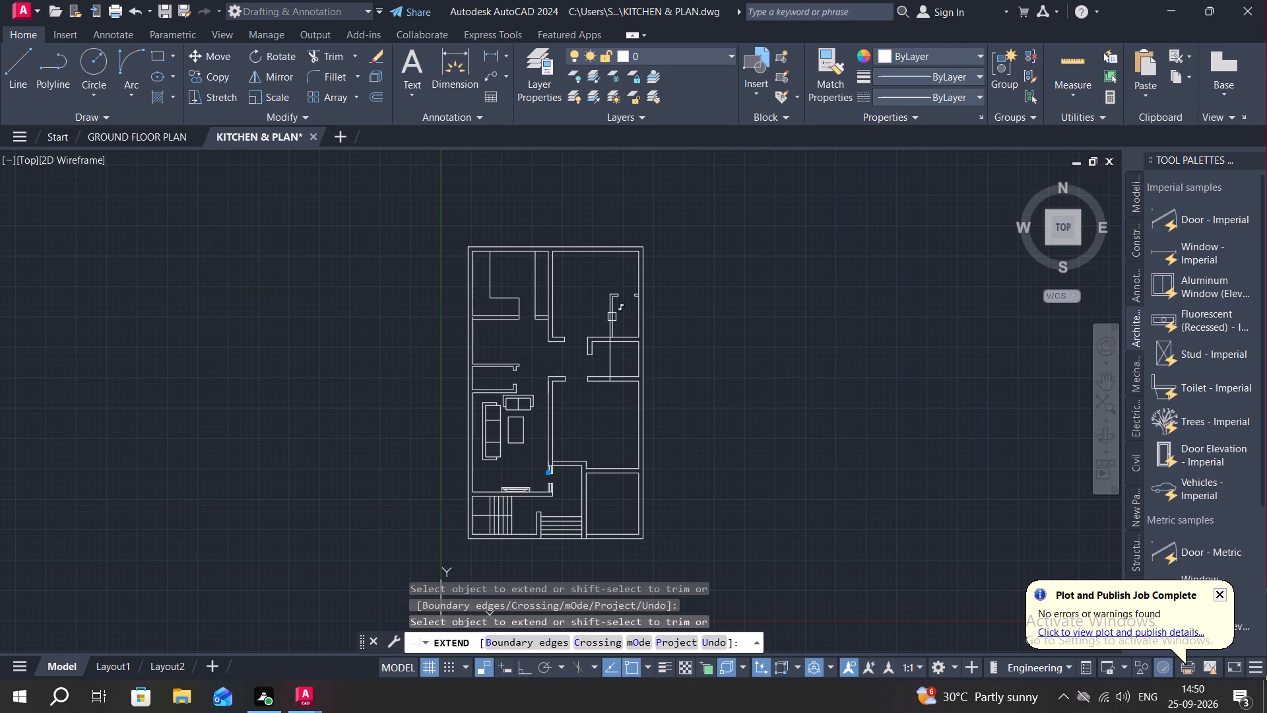
left_click(612, 317)
left_click(610, 327)
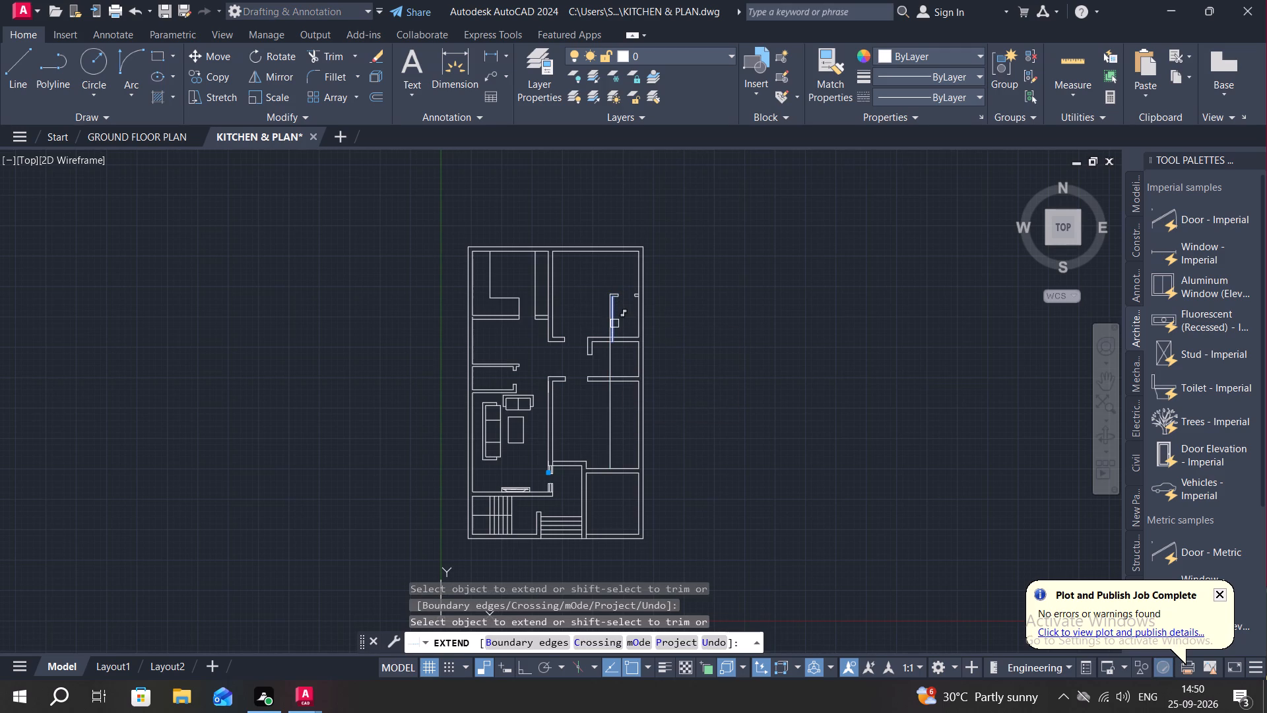
Extend the east line of the same partition south through the wall lines and past the south-east room's bottom wall.
double_click(614, 323)
triple_click(614, 327)
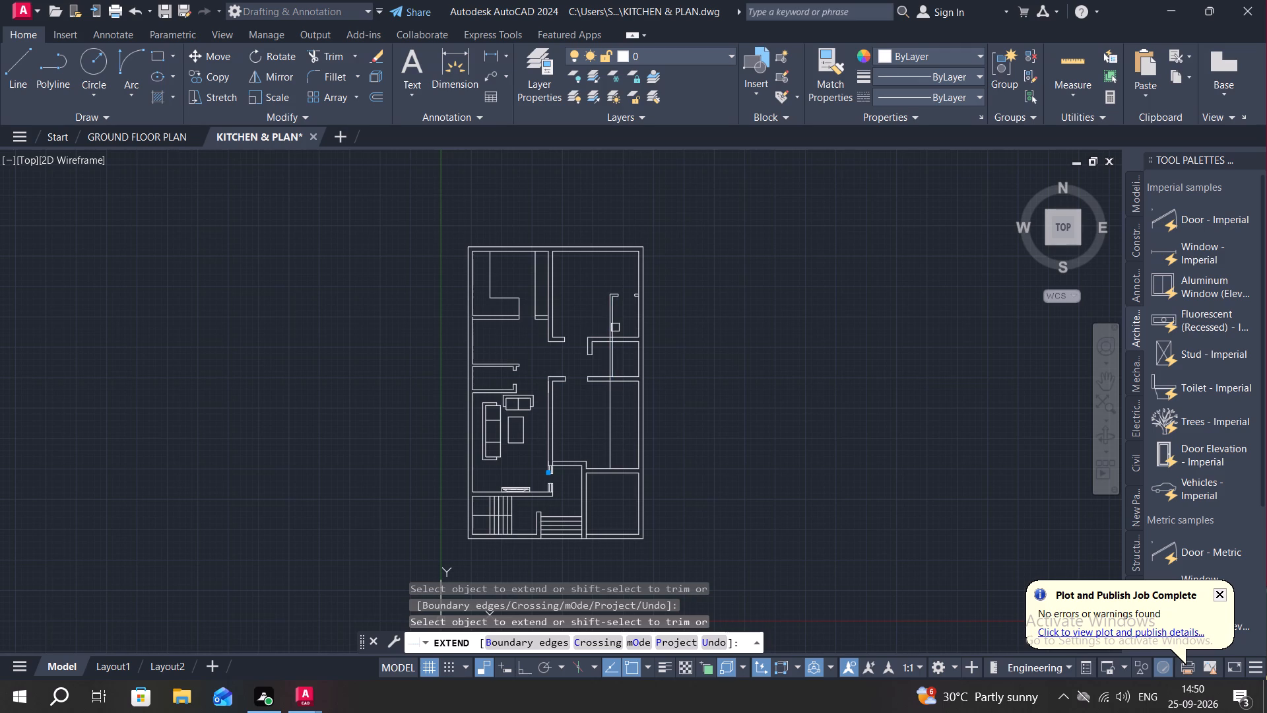
left_click(616, 327)
scroll(612, 322, "up", 3)
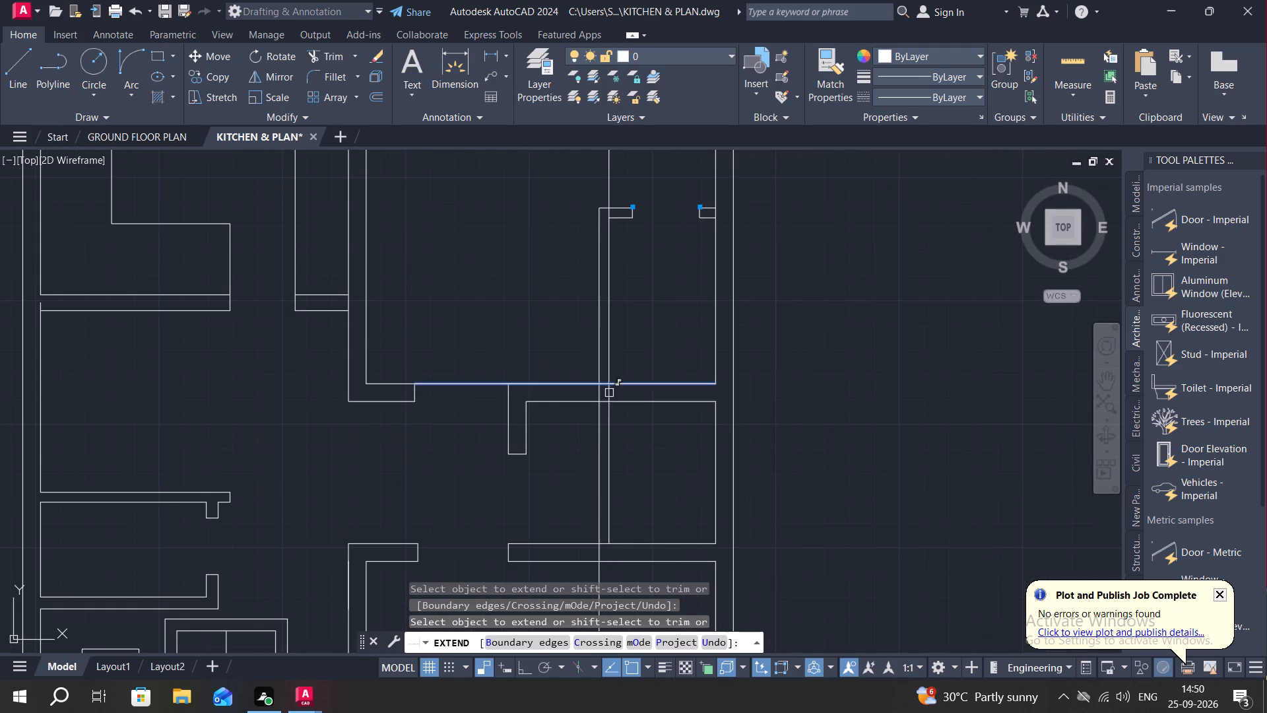
left_click(612, 425)
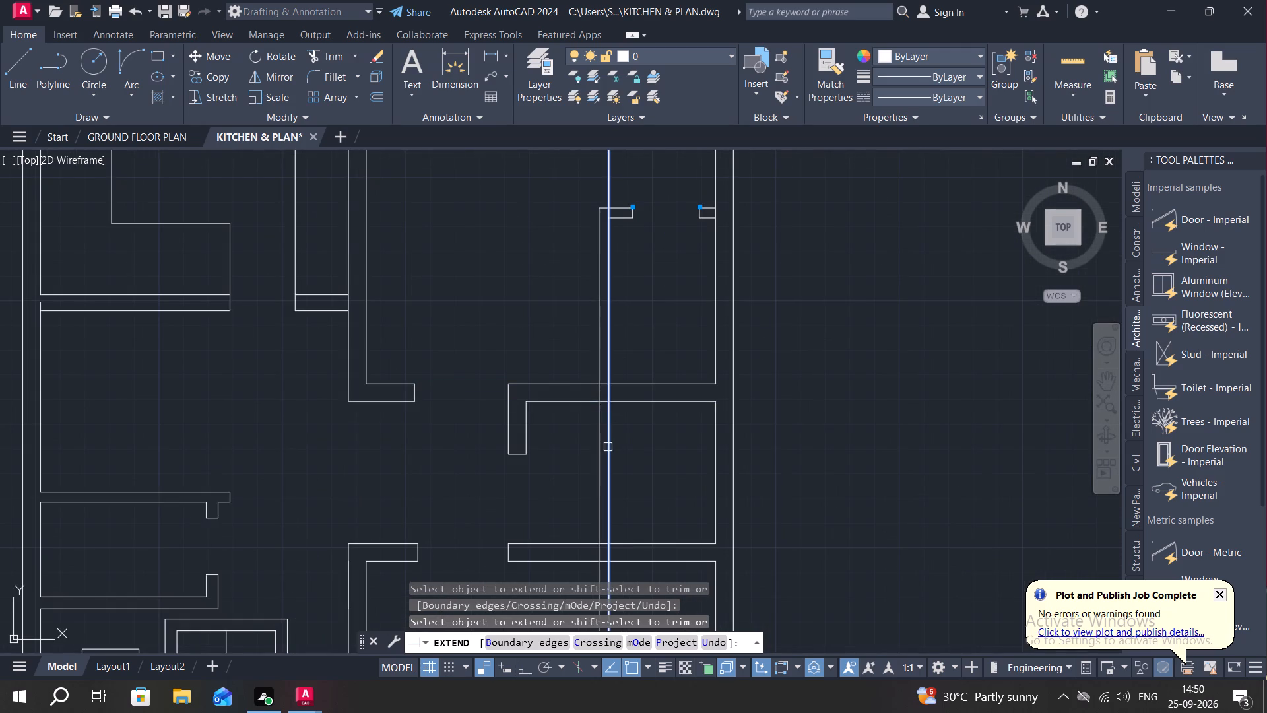
left_click(608, 447)
scroll(606, 443, "down", 2)
middle_click_drag(609, 441, 604, 363)
key("Escape")
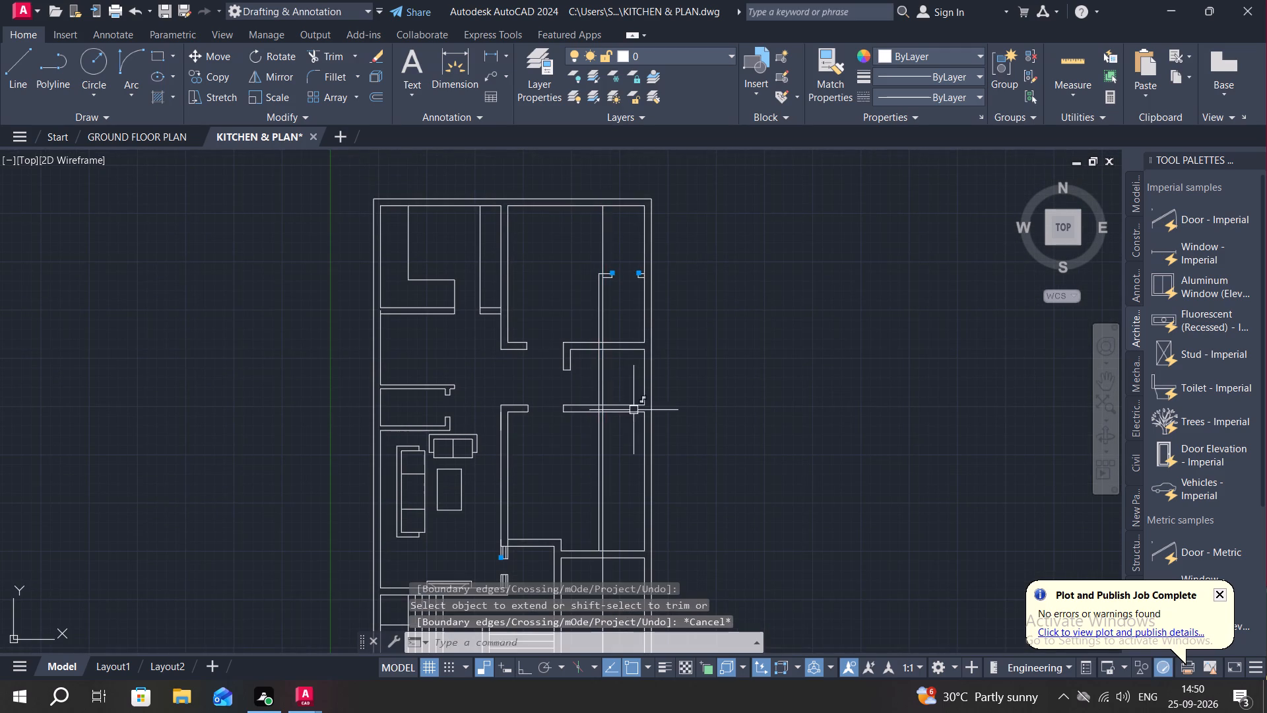
Offset the south line of the south-east room's top wall 7' southward into the room.
type("O")
key("space")
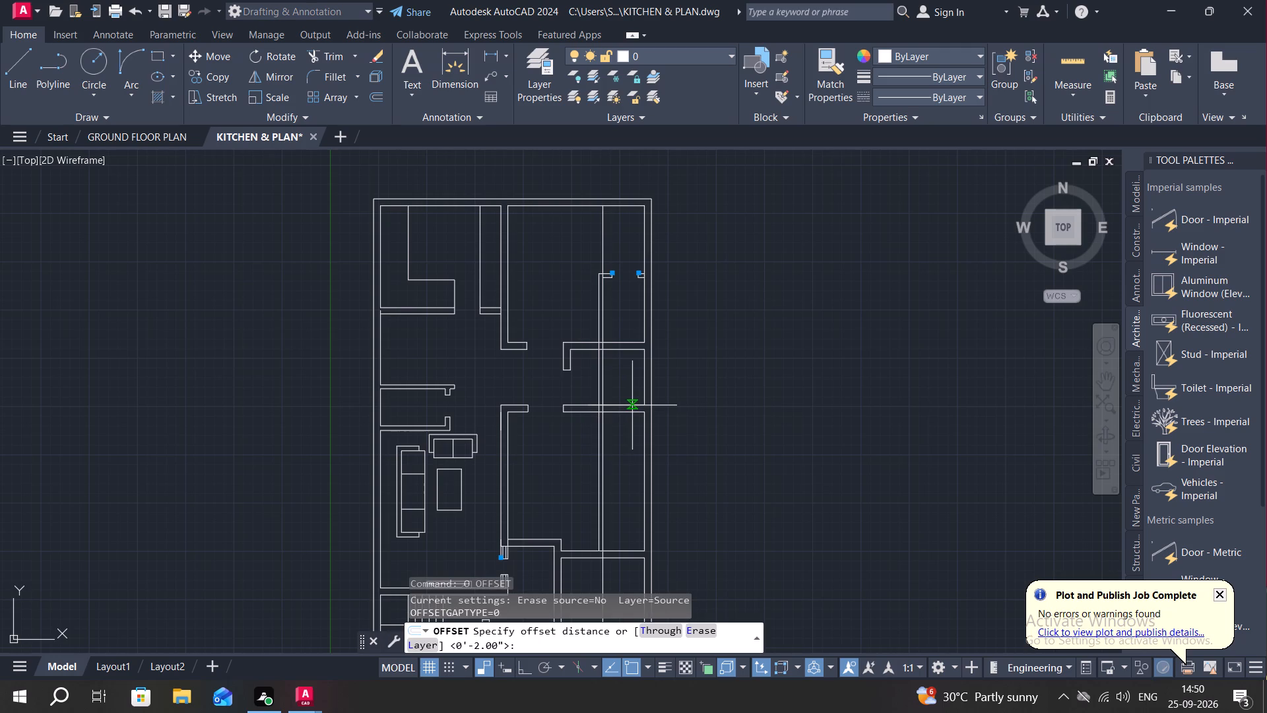
key("4")
key("BackSpace")
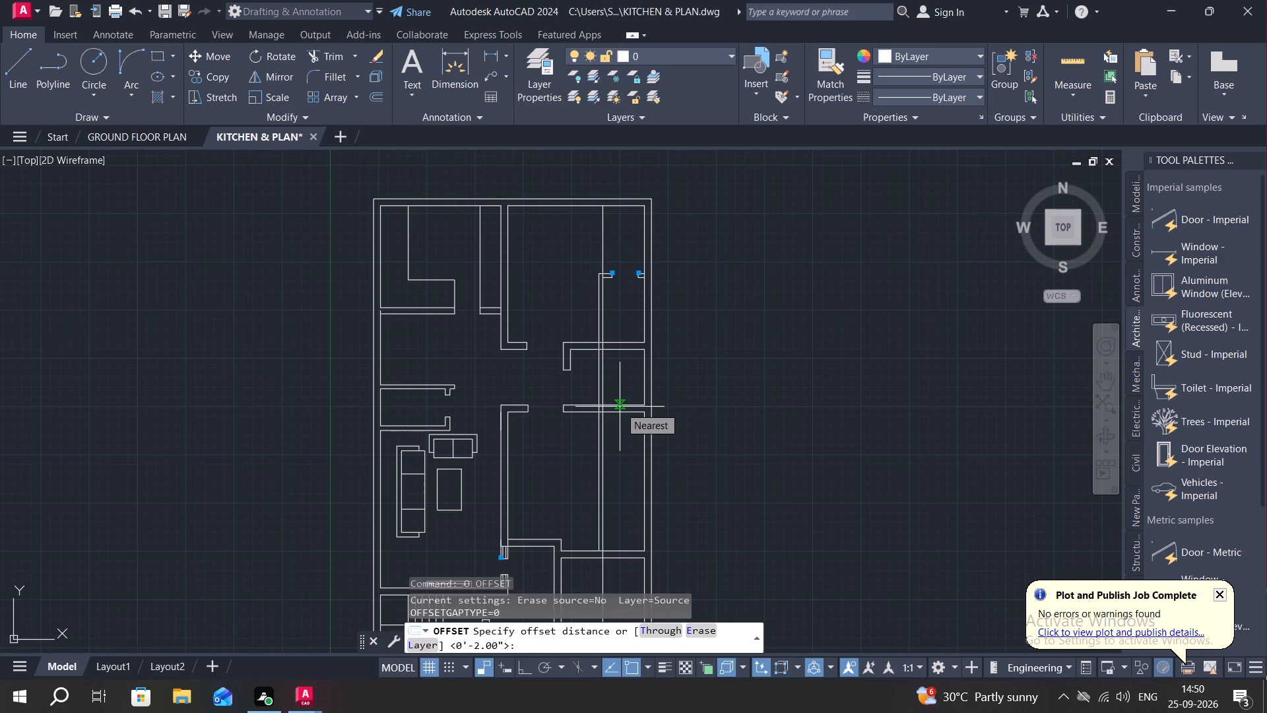
key("7")
key("apostrophe")
key("Return")
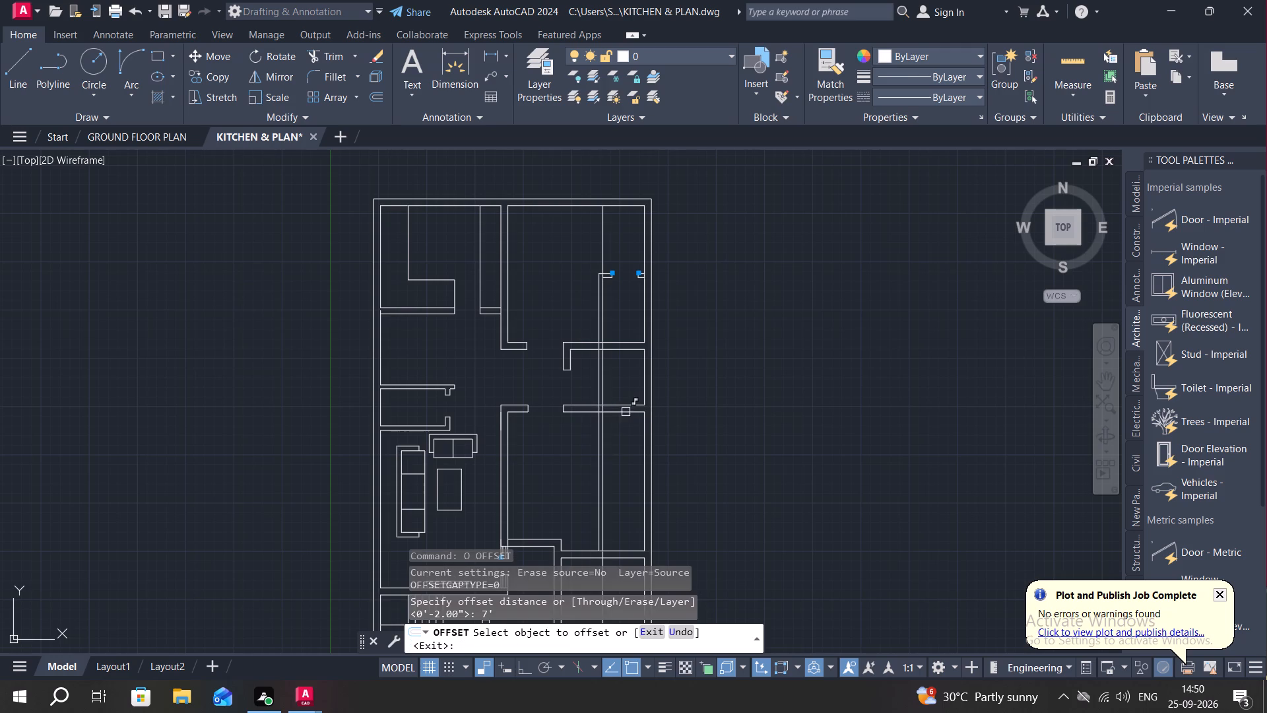
left_click(626, 413)
left_click(632, 532)
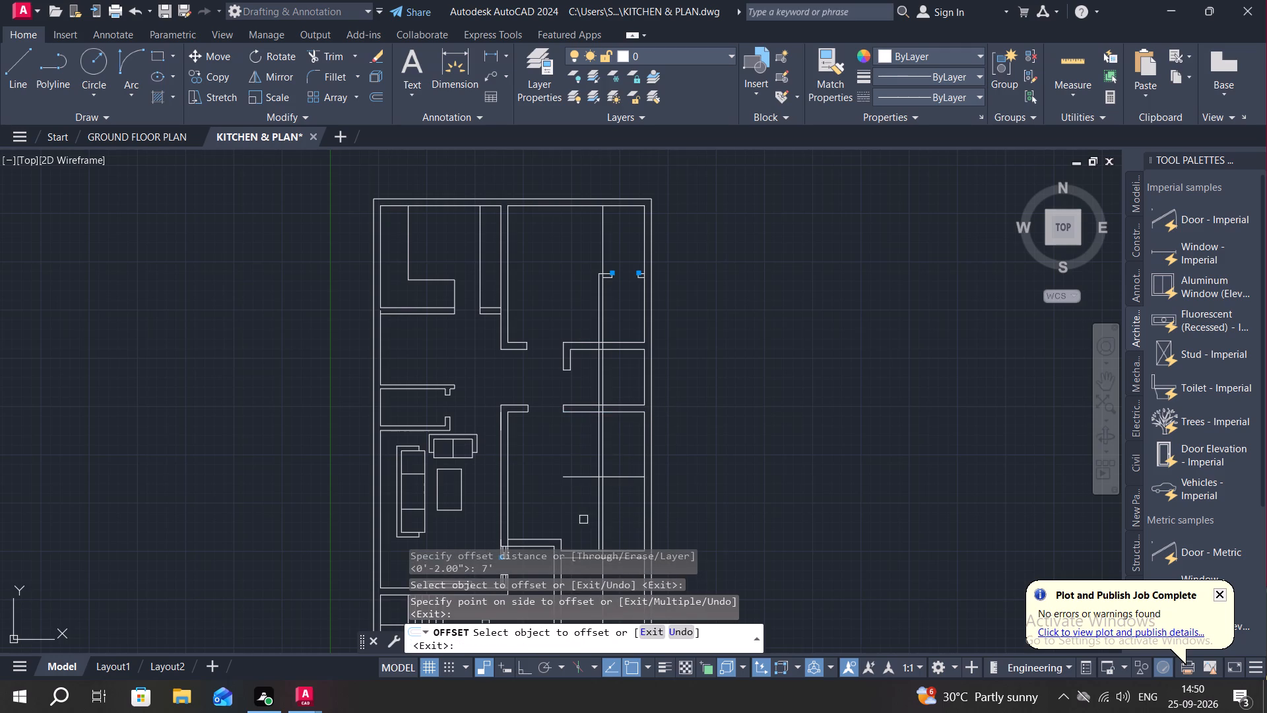
key("Escape")
Trim the offset line's portion lying west of the extended partition.
scroll(591, 498, "up", 2)
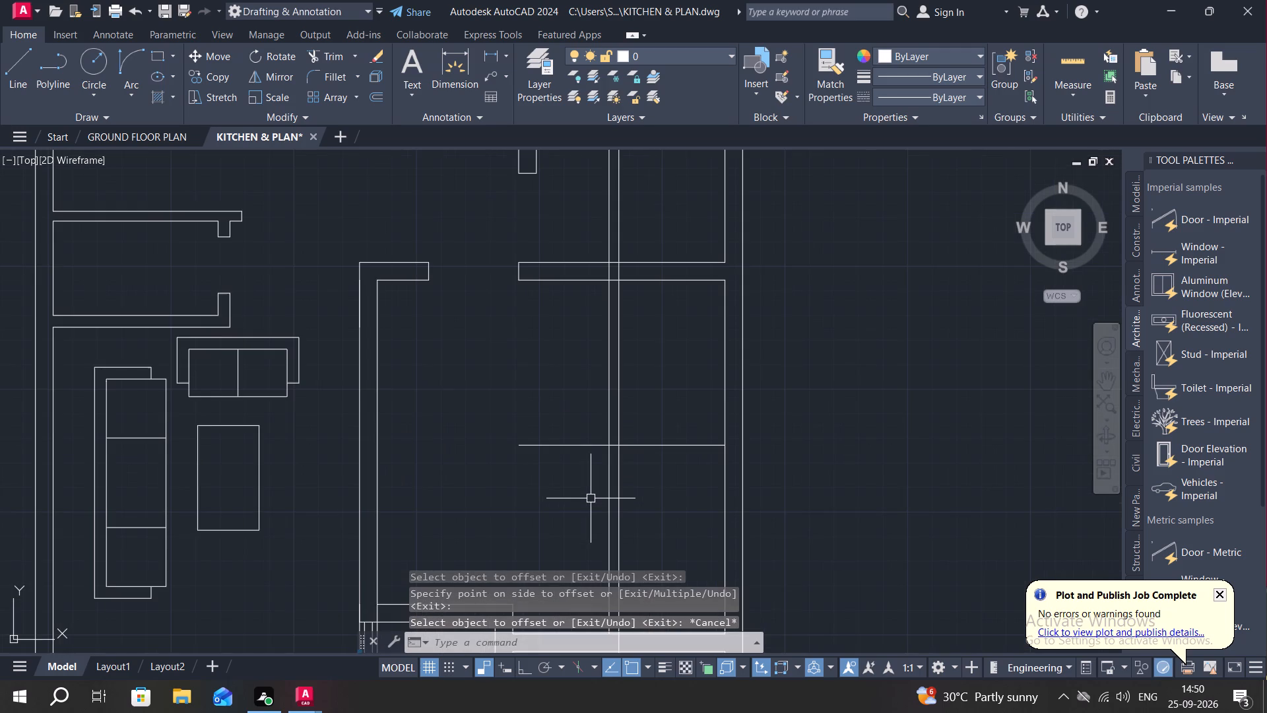
type("TR")
key("space")
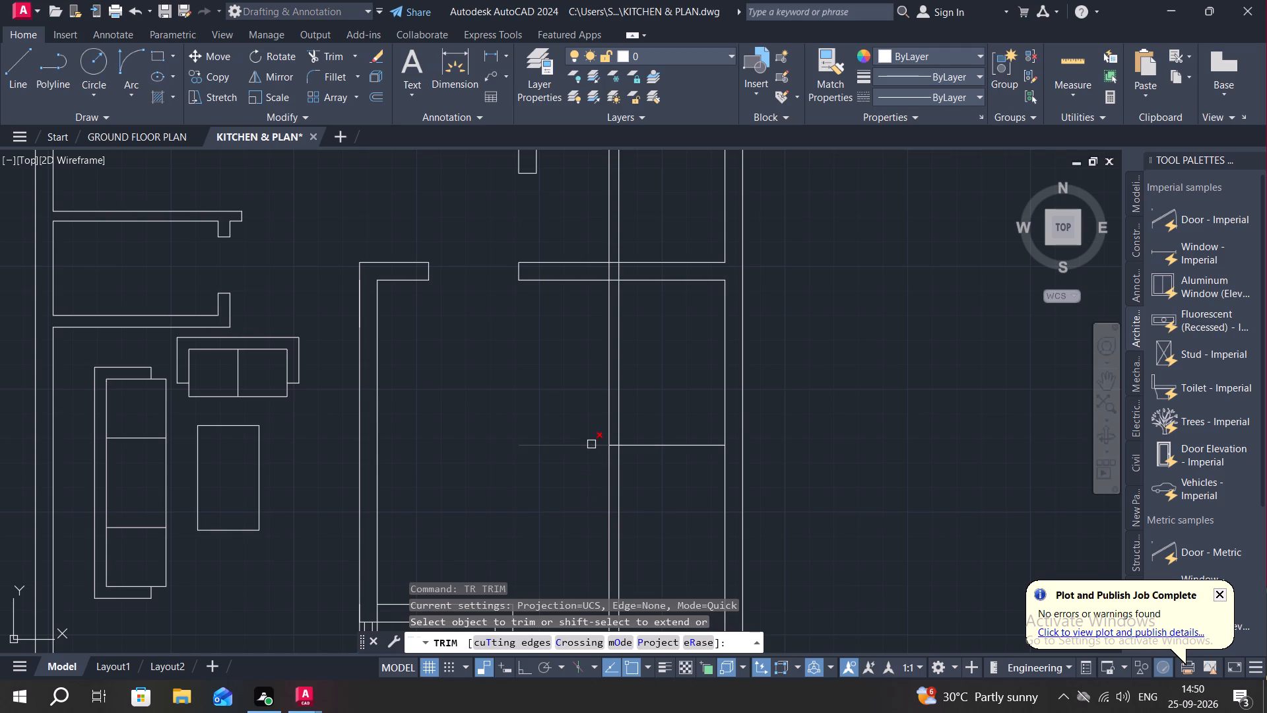
left_click(586, 447)
key("Escape")
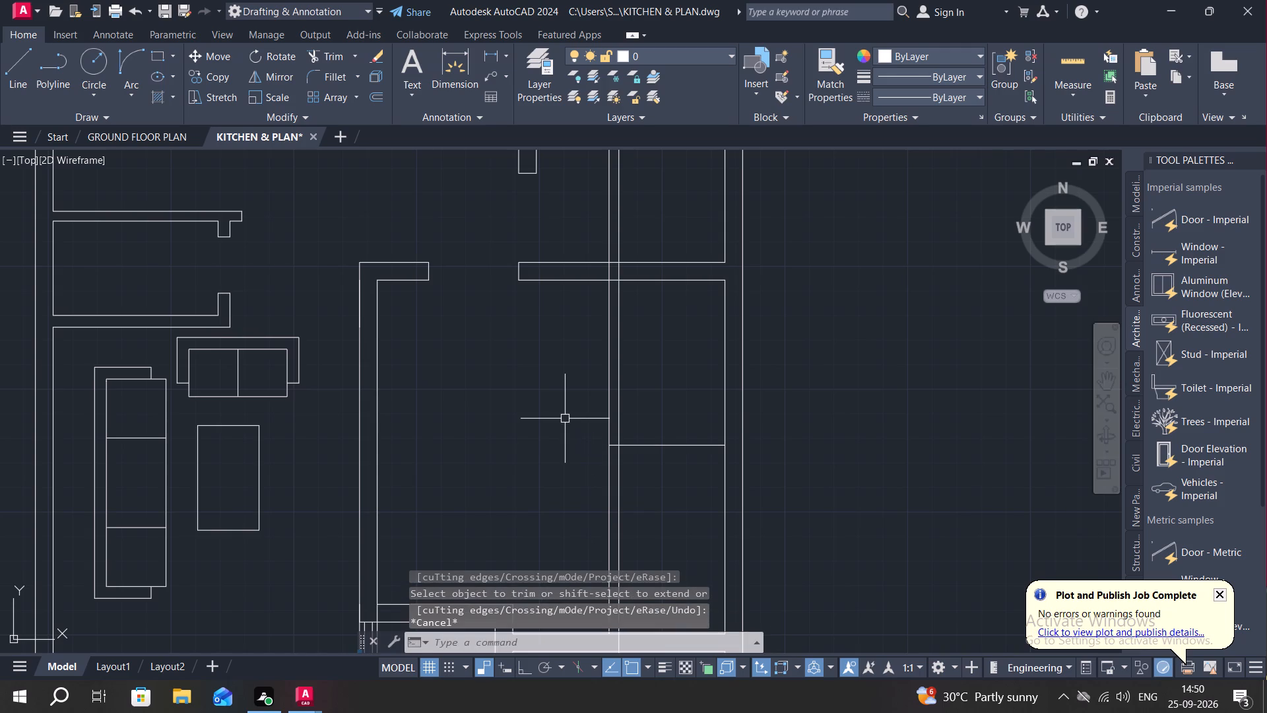
Offset the trimmed horizontal line 5" southward to give the new enclosure wall its thickness.
type("O")
key("space")
type("5\"")
key("space")
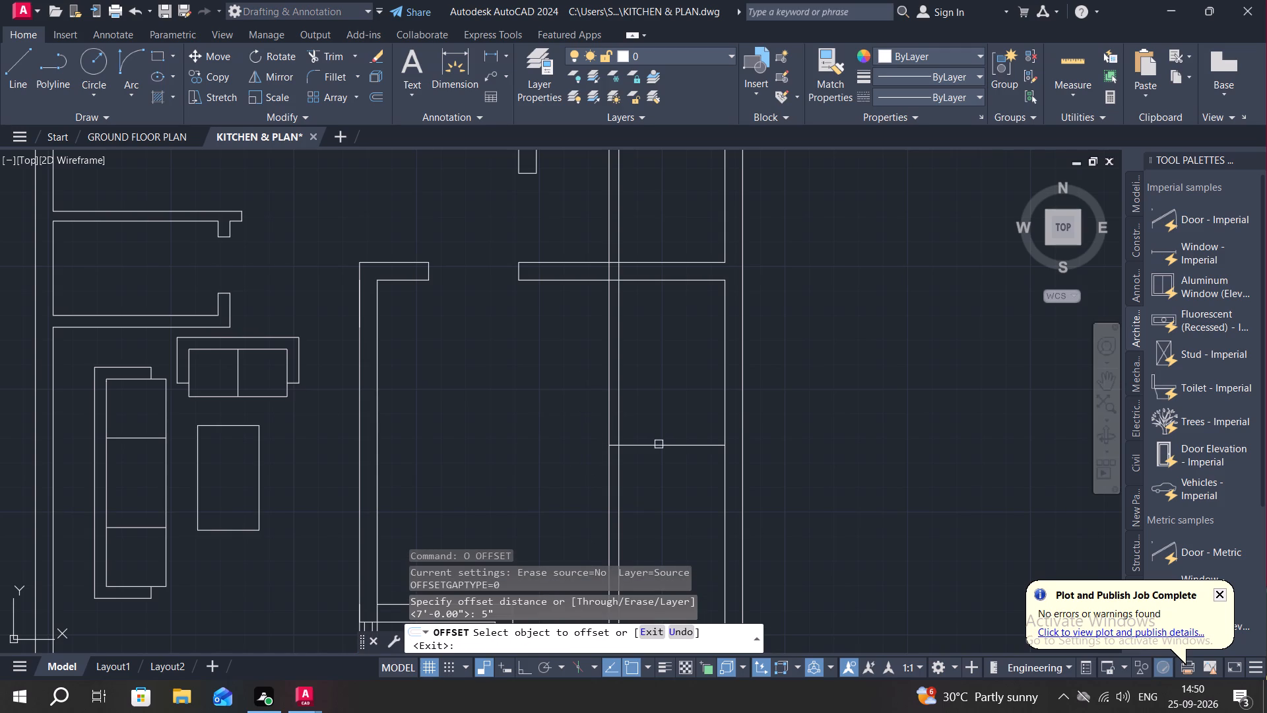
left_click(659, 445)
left_click(659, 468)
key("Escape")
Trim the extended partition lines south of the new 5" wall, including the leftovers across the bottom wall and the room below.
type("TR")
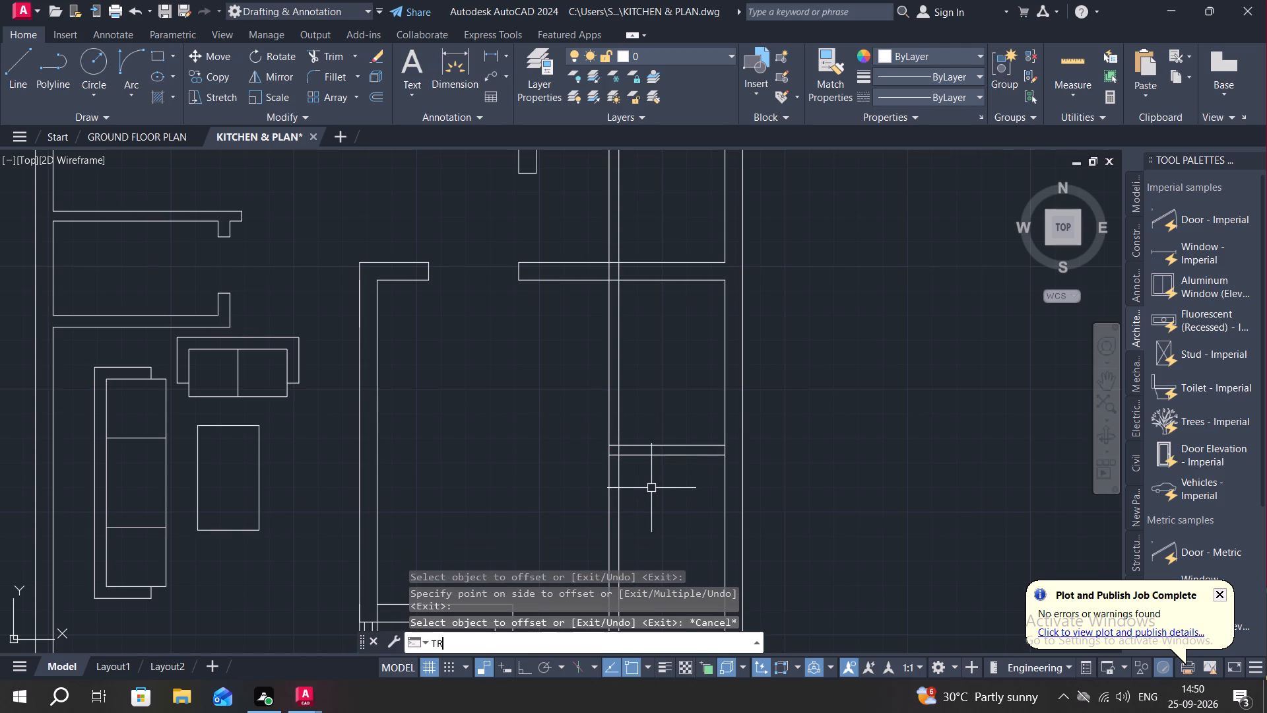
key("space")
left_click_drag(598, 512, 665, 514)
scroll(613, 476, "down", 2)
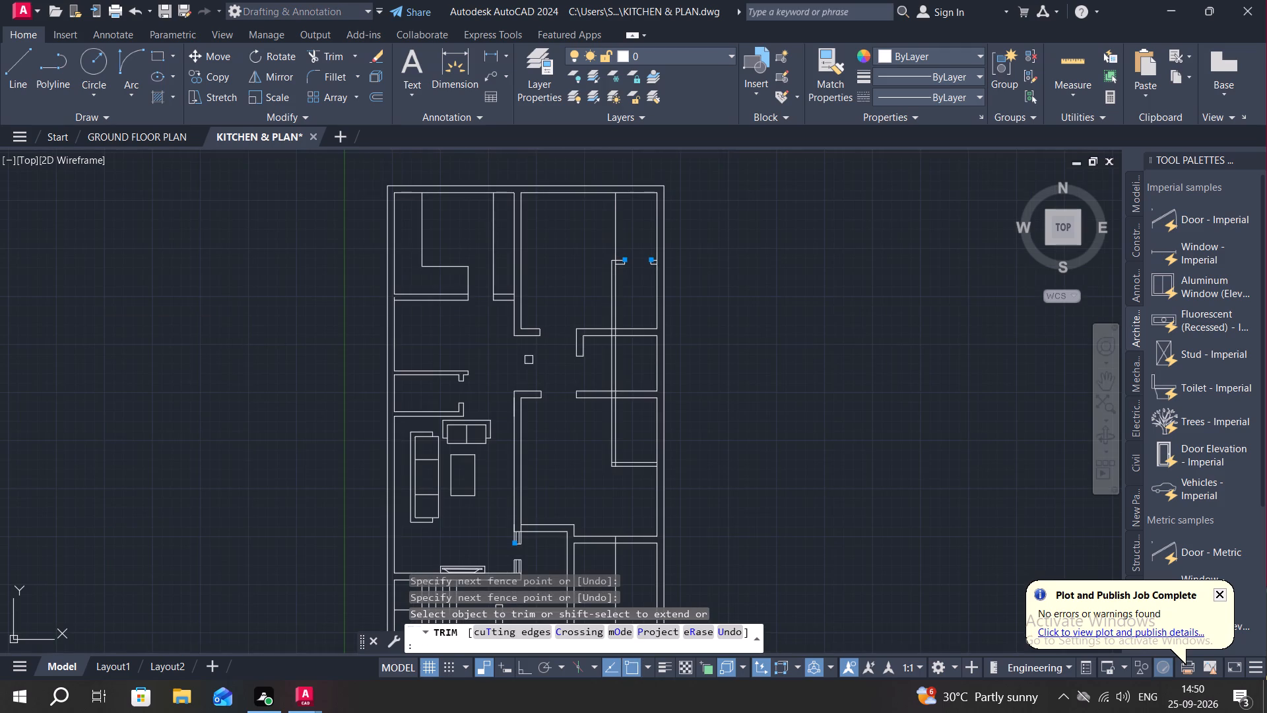
scroll(608, 543, "up", 3)
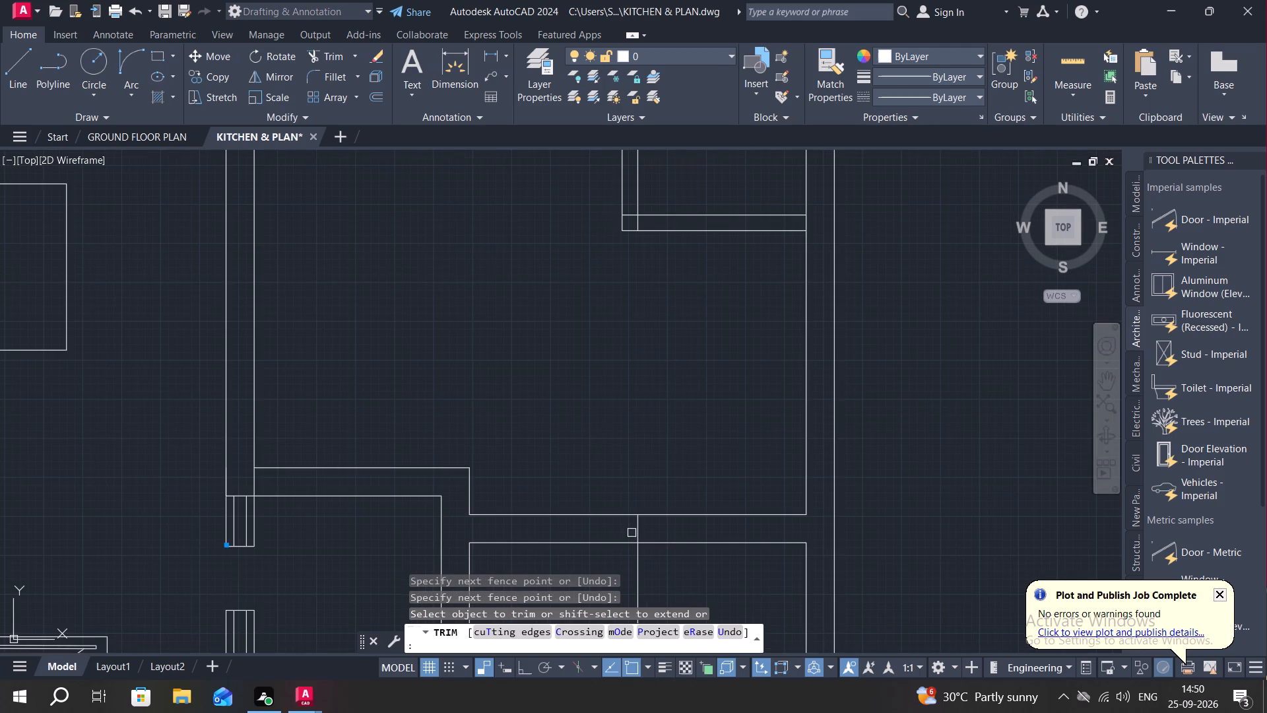
left_click(639, 533)
left_click(637, 562)
scroll(602, 460, "down", 3)
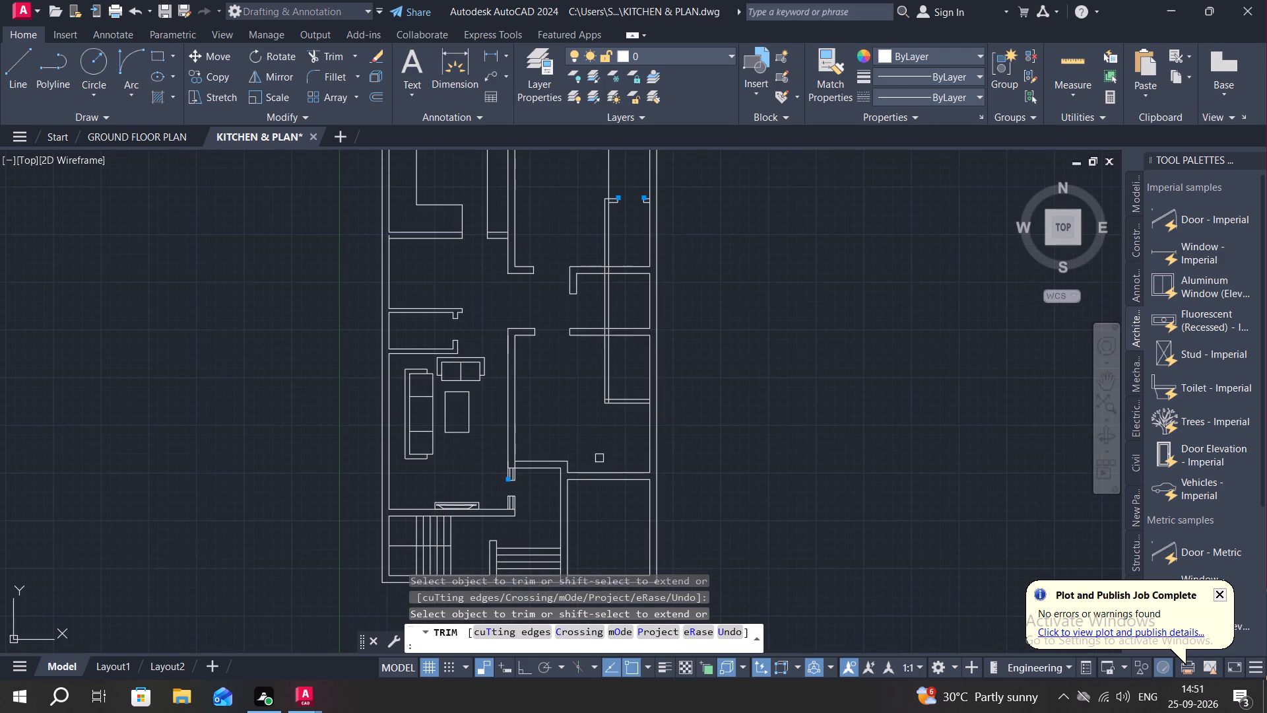
Trim the crossing inner lines at the south-west corner where the extended partition meets the new 5" wall.
middle_click_drag(586, 407, 605, 424)
scroll(626, 410, "up", 6)
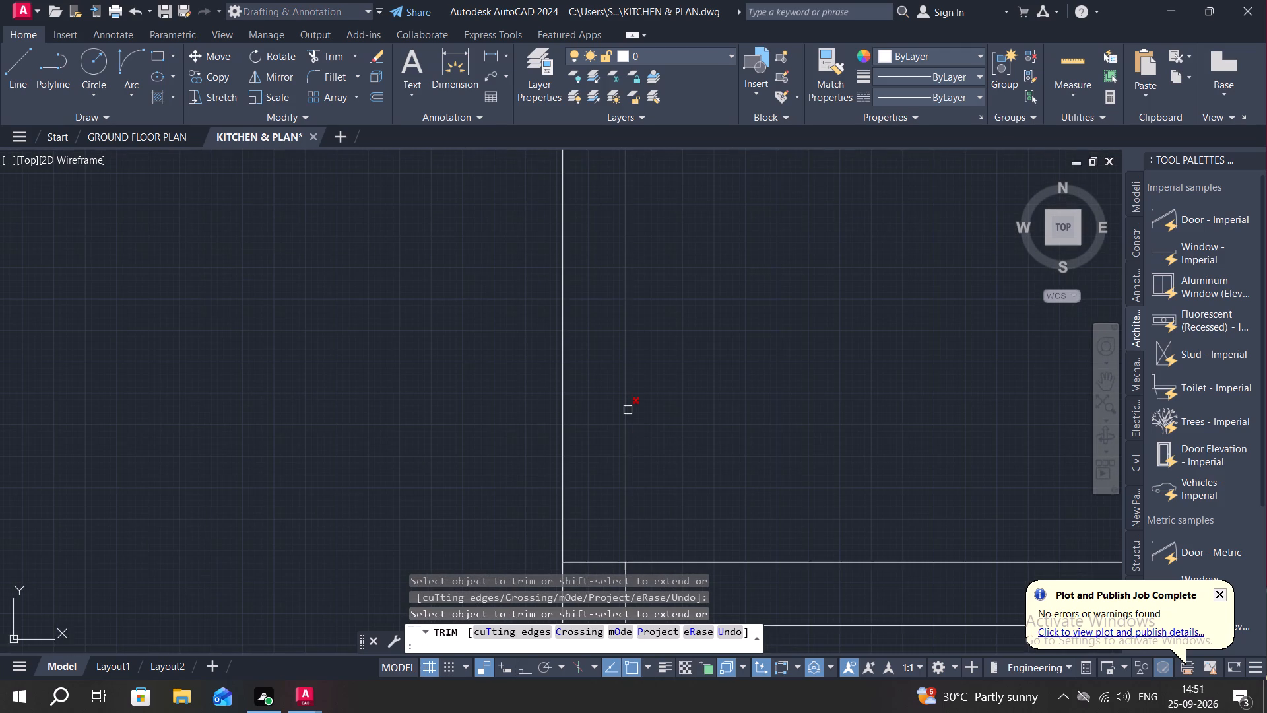
middle_click_drag(664, 463, 568, 325)
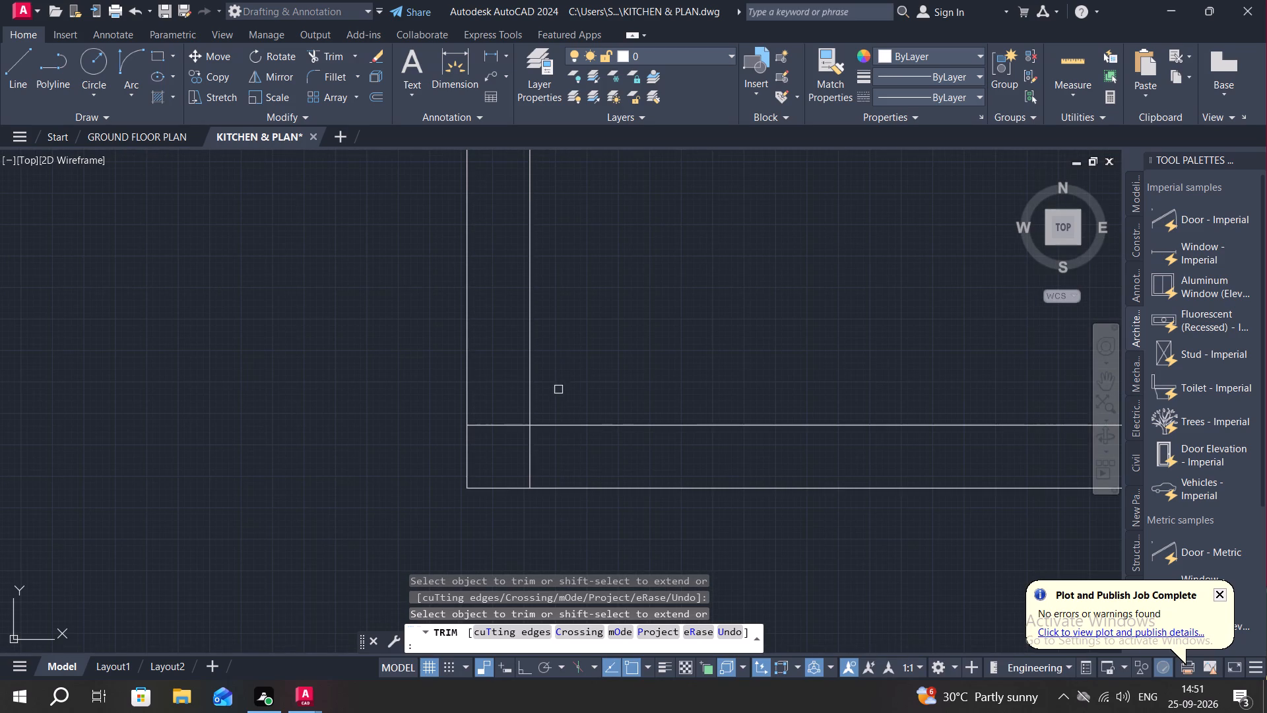
left_click_drag(502, 409, 538, 463)
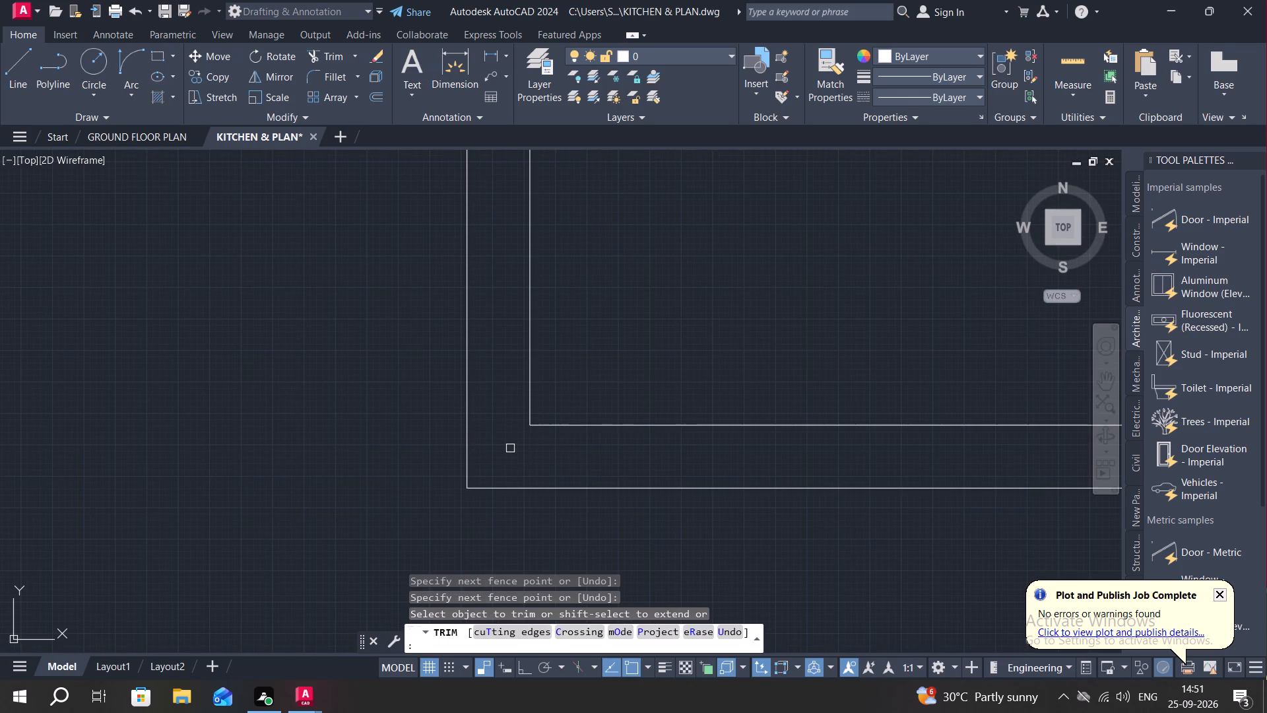
key("Escape")
Draw a short line across the new 5" wall near the middle of its inner line.
scroll(436, 458, "down", 3)
type("L")
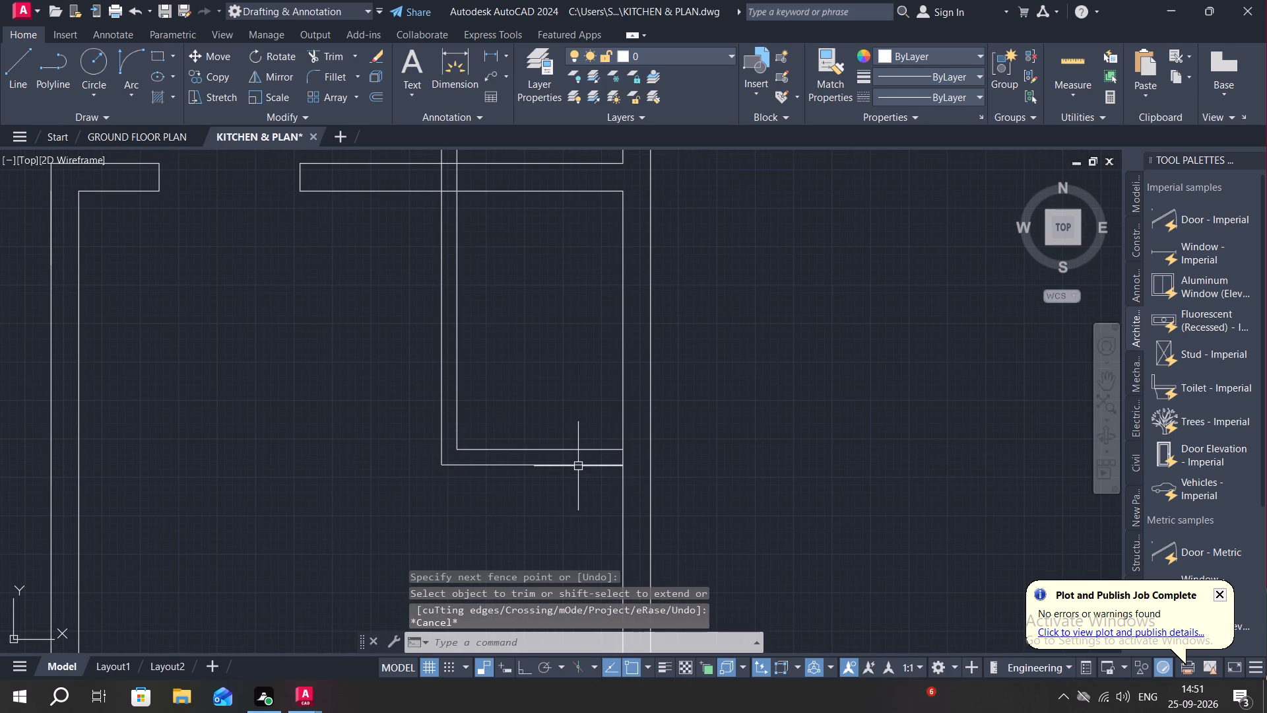
key("space")
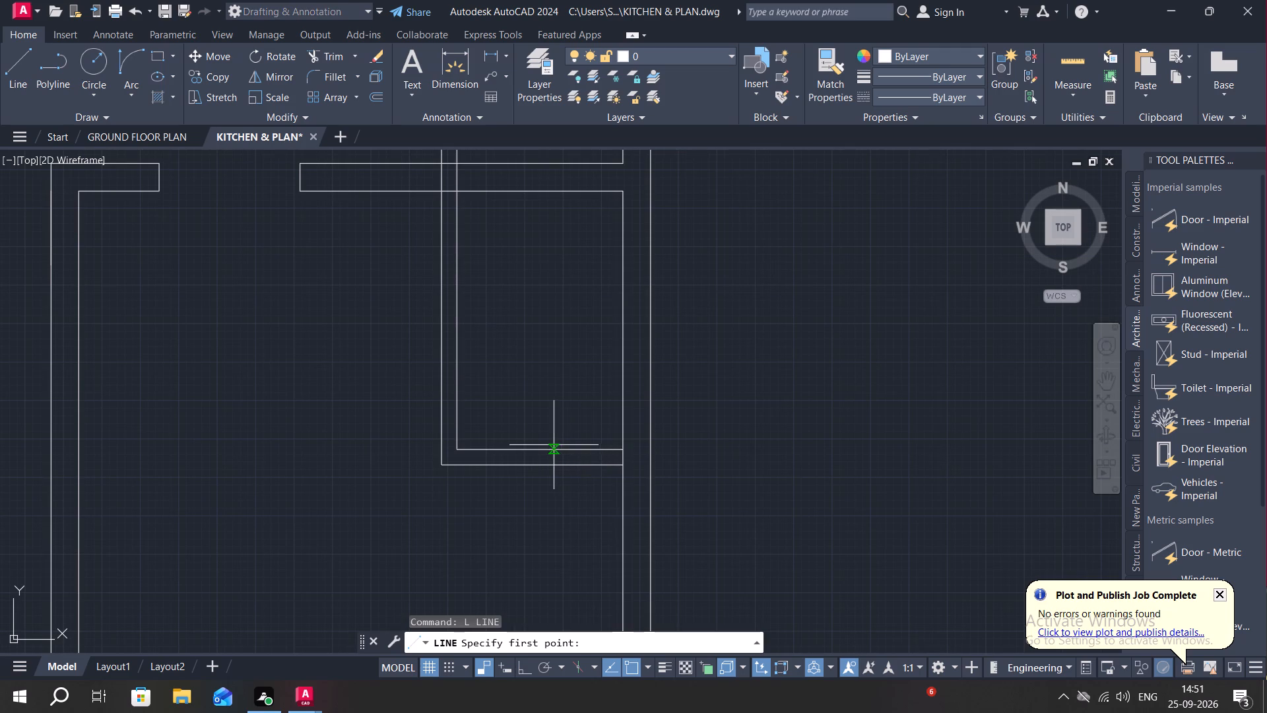
left_click(542, 450)
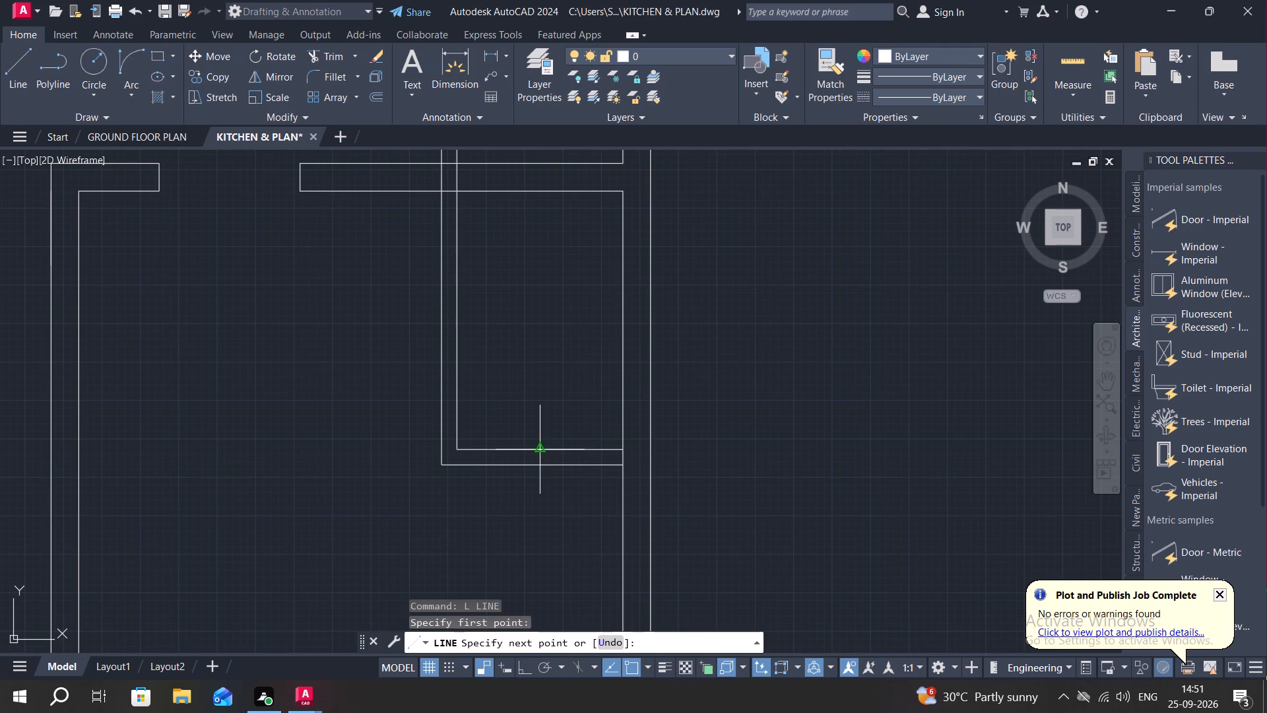
left_click(542, 469)
key("Escape")
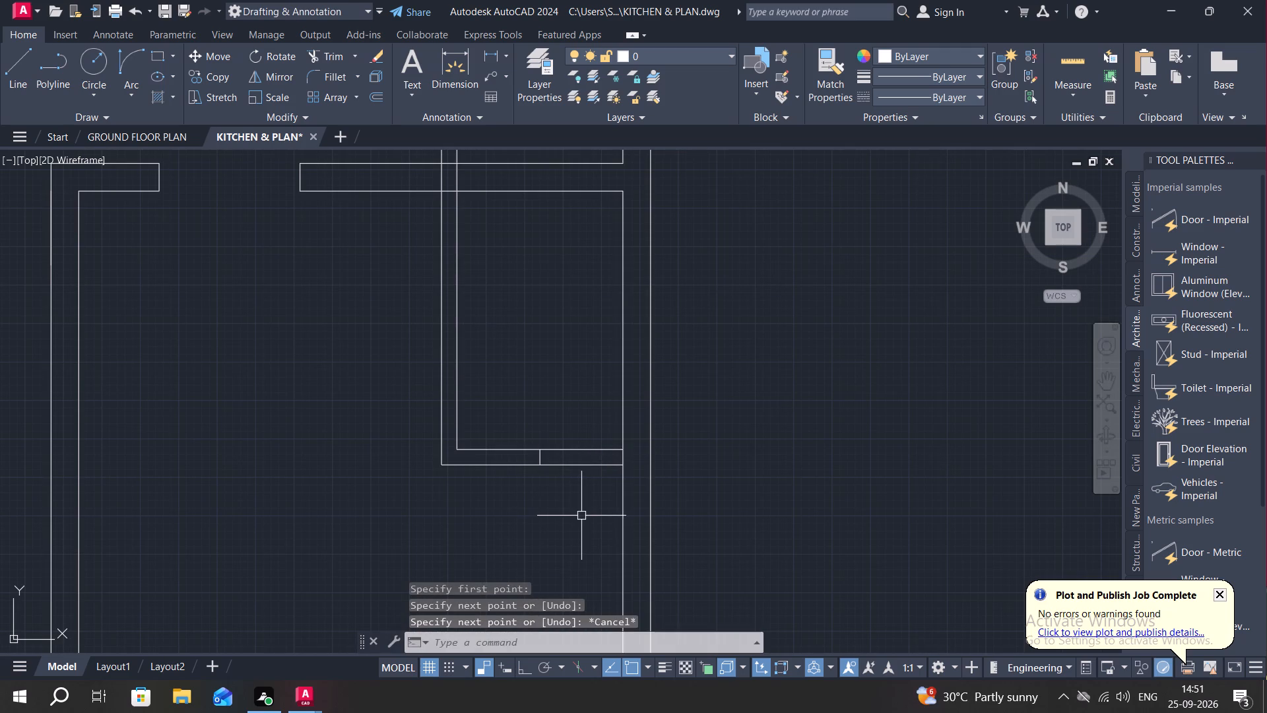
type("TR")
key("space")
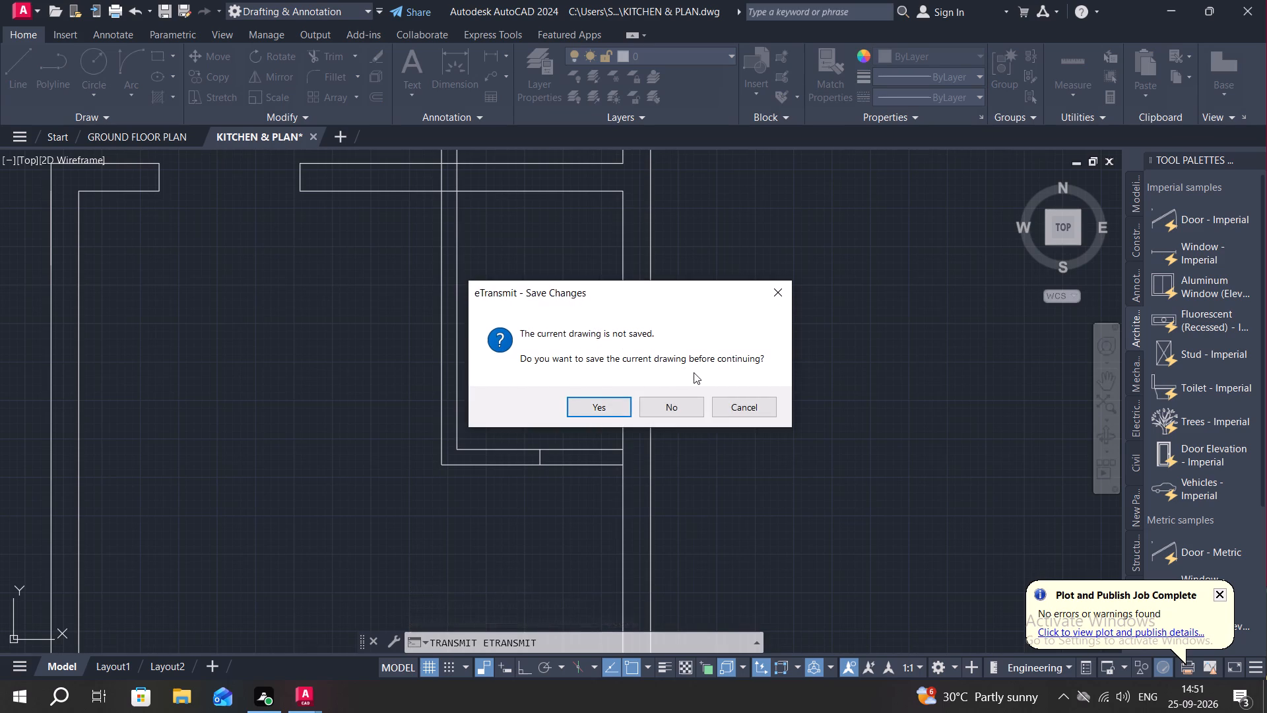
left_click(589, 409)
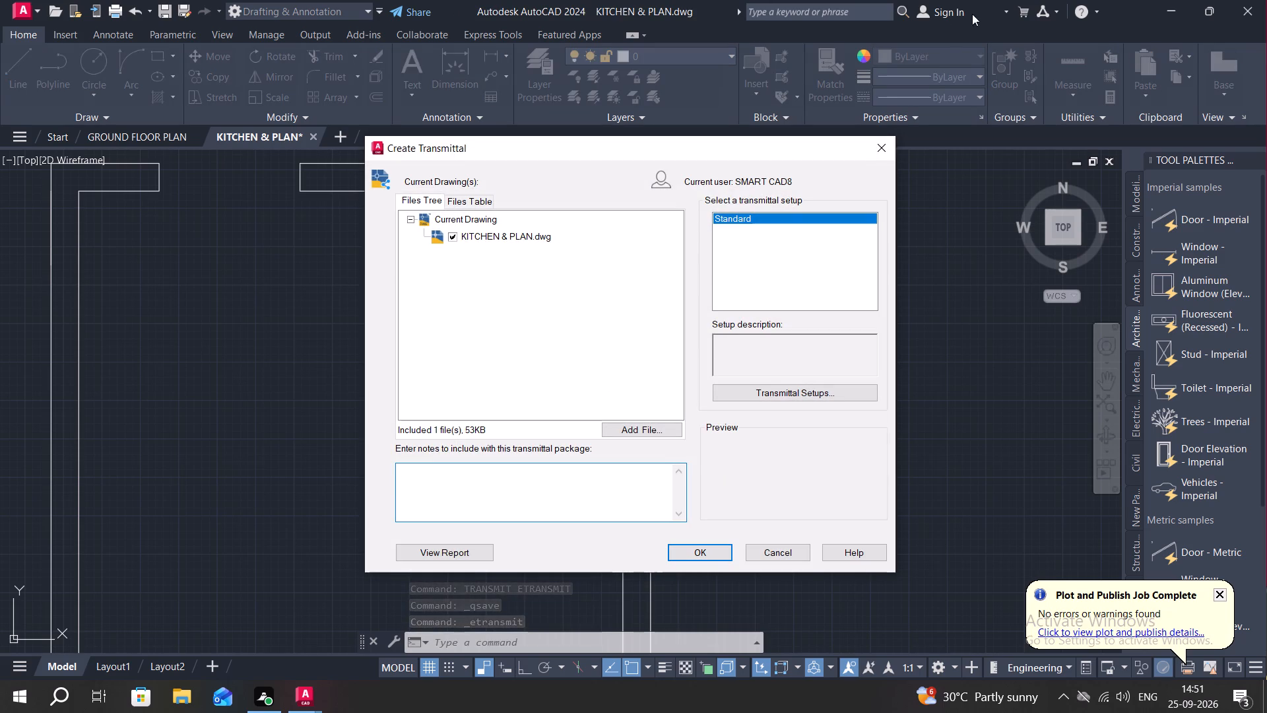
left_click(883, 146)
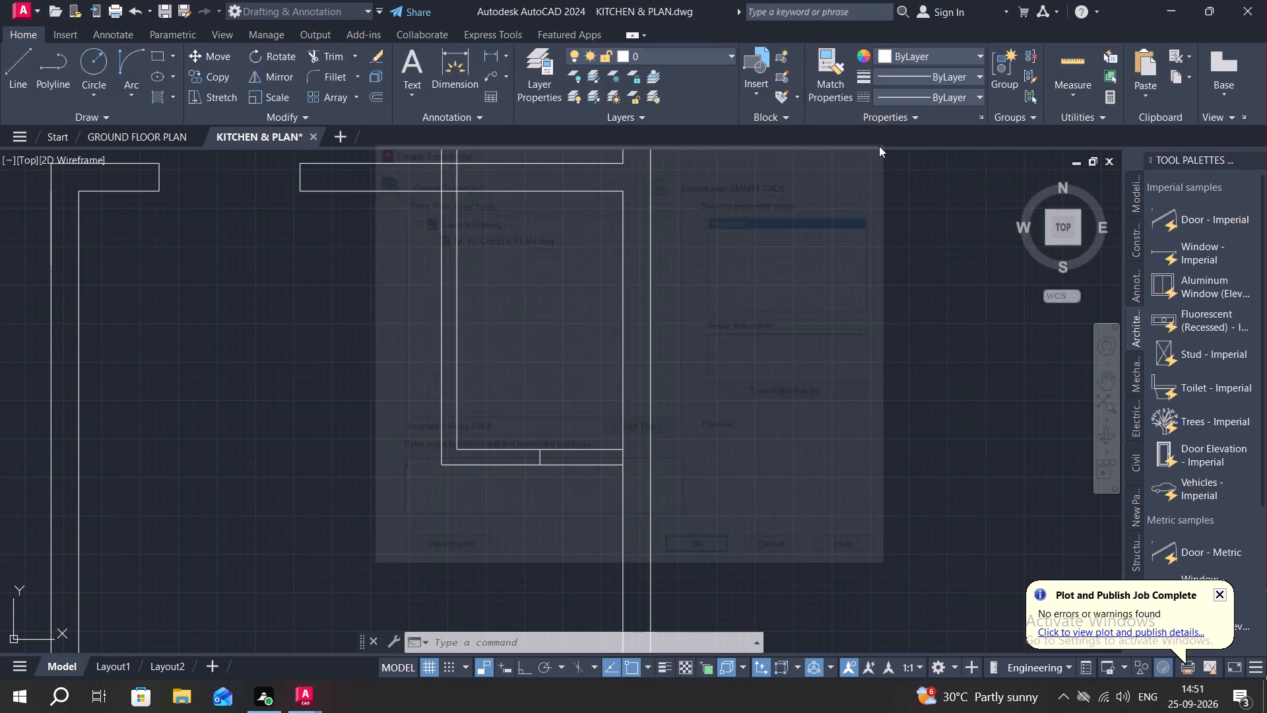
Save the drawing in Documents as KITCHEN & PLAN in AutoCAD 2018 Drawing format, replacing the existing file.
left_click(183, 11)
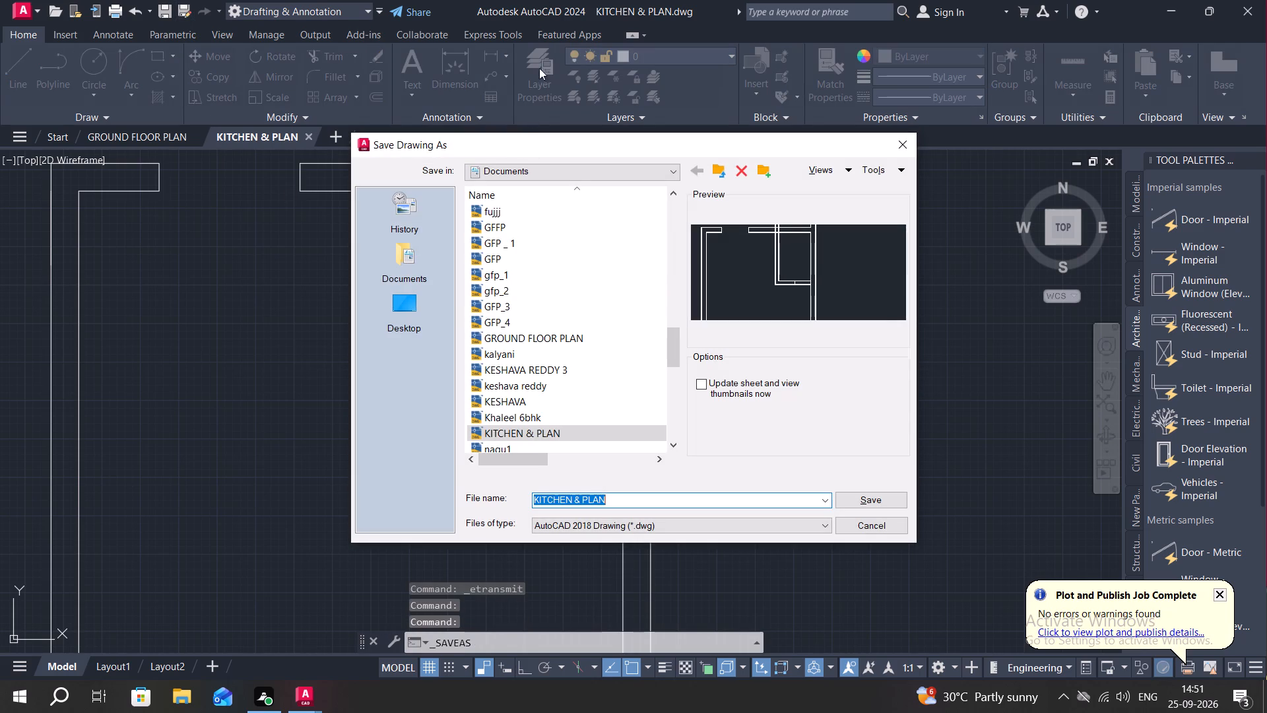
left_click(884, 501)
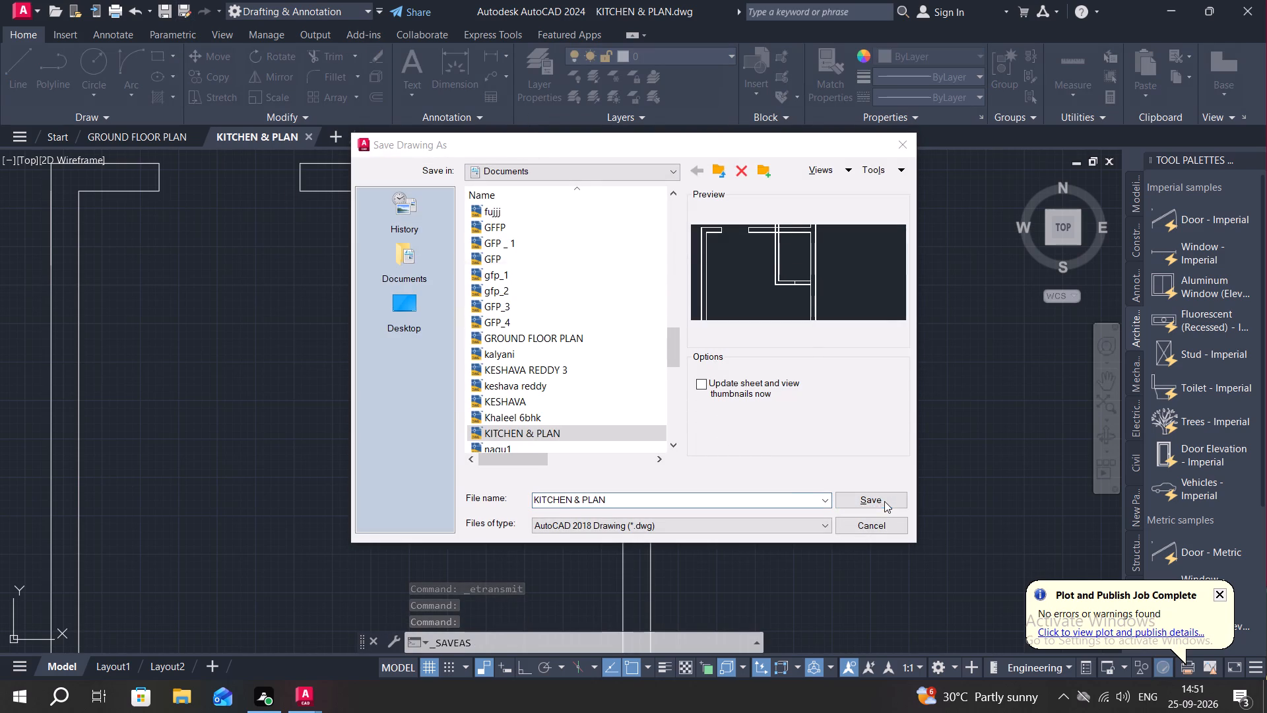
left_click(626, 389)
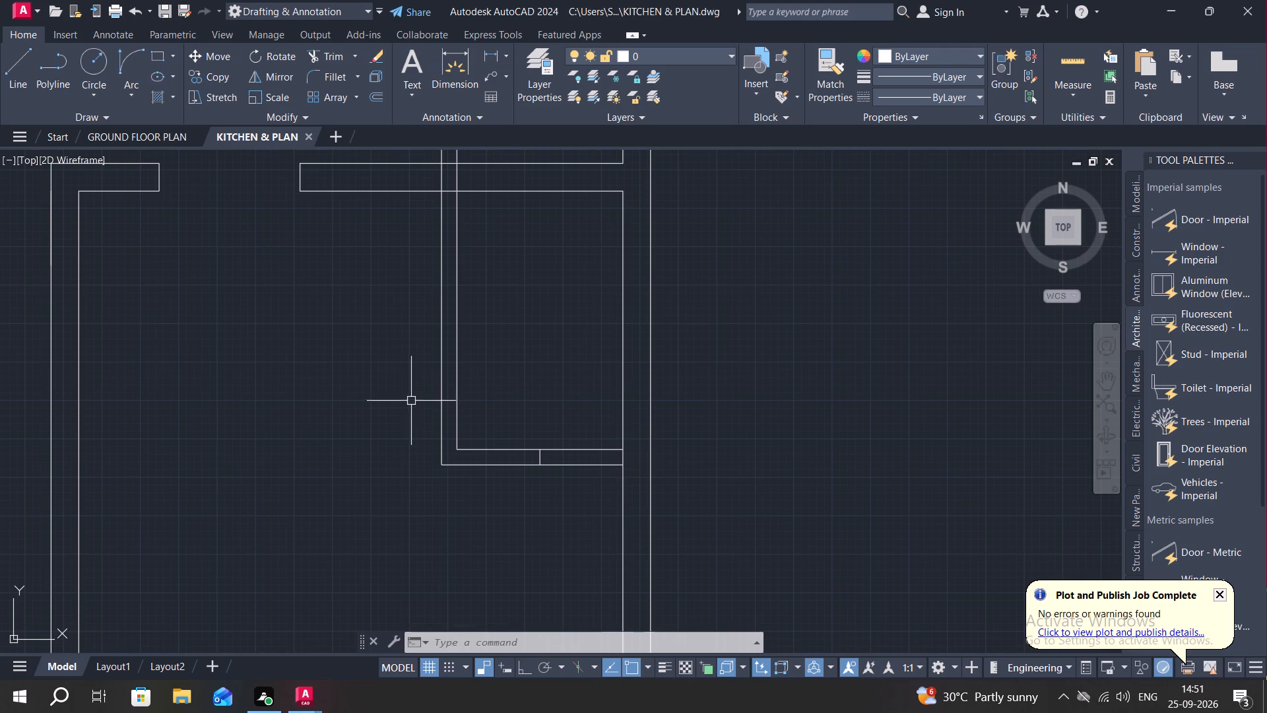
Trim the new 5" wall east of its short cross line to leave an opening before the outer wall.
type("TR")
key("space")
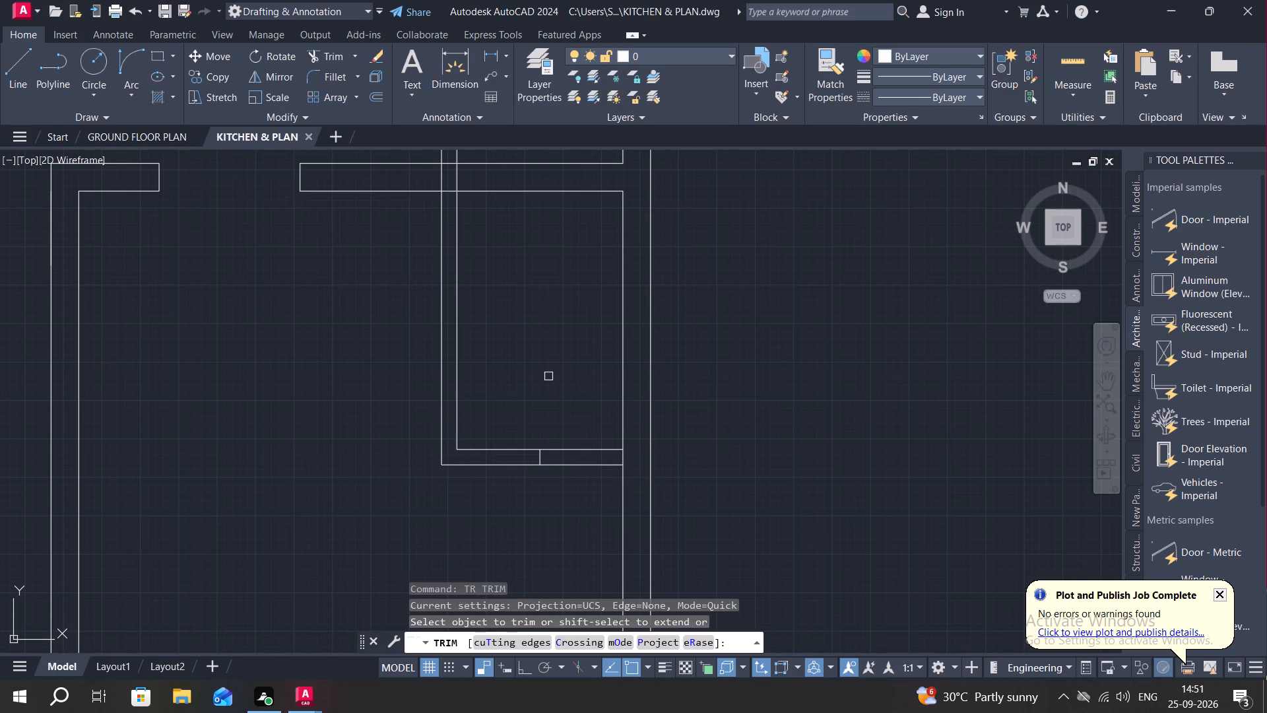
left_click_drag(548, 371, 551, 479)
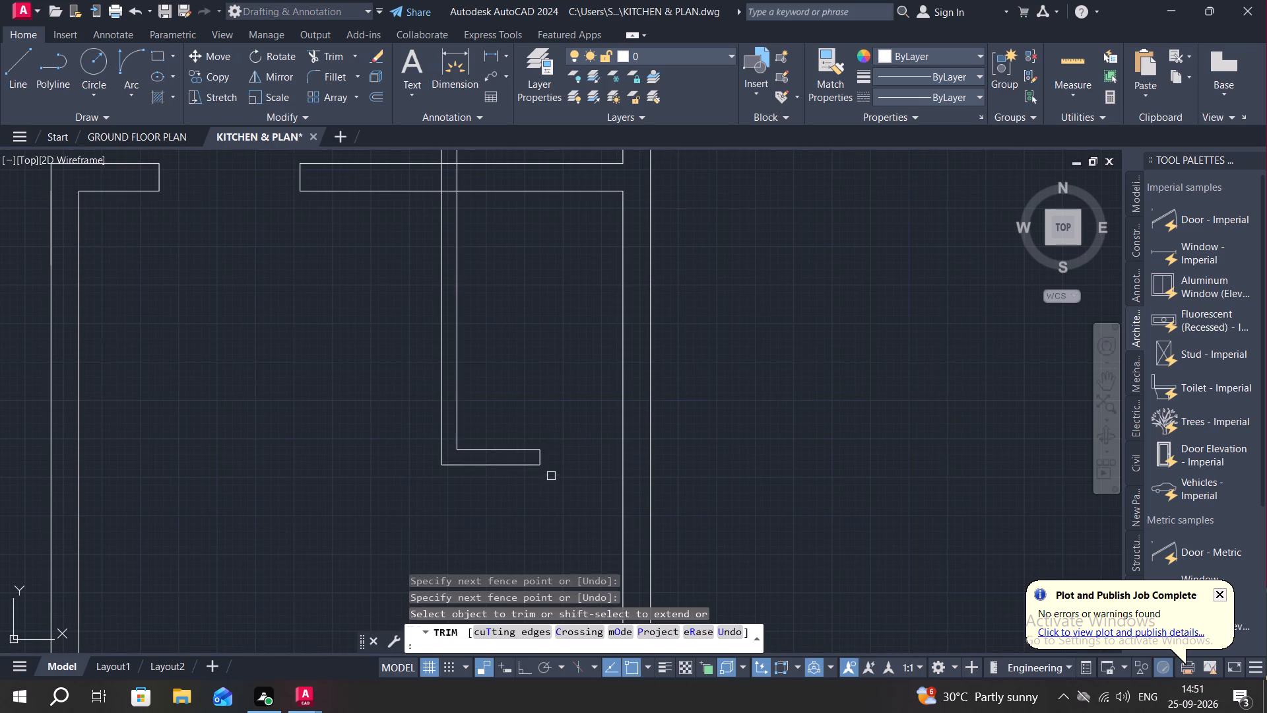
Trim the partition lines crossing the space between the two horizontal walls and passing through the southern one.
middle_click_drag(540, 349, 769, 456)
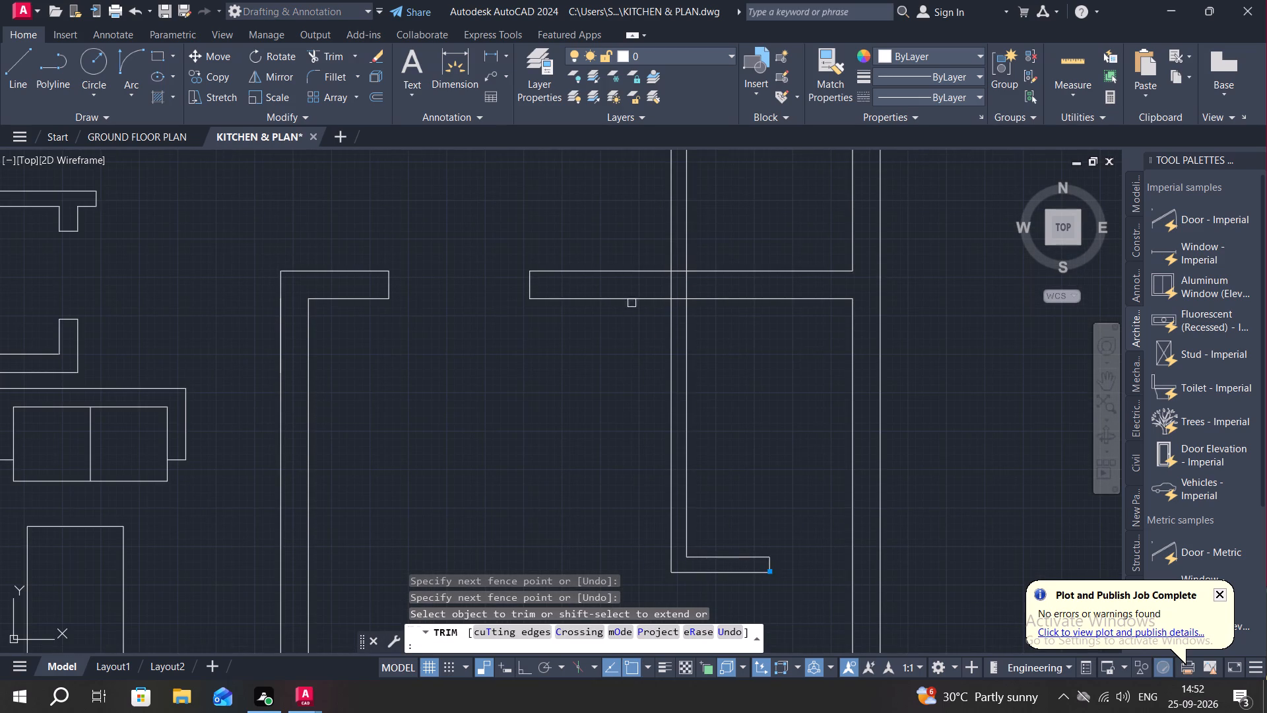
scroll(589, 205, "down", 1)
middle_click_drag(591, 197, 637, 322)
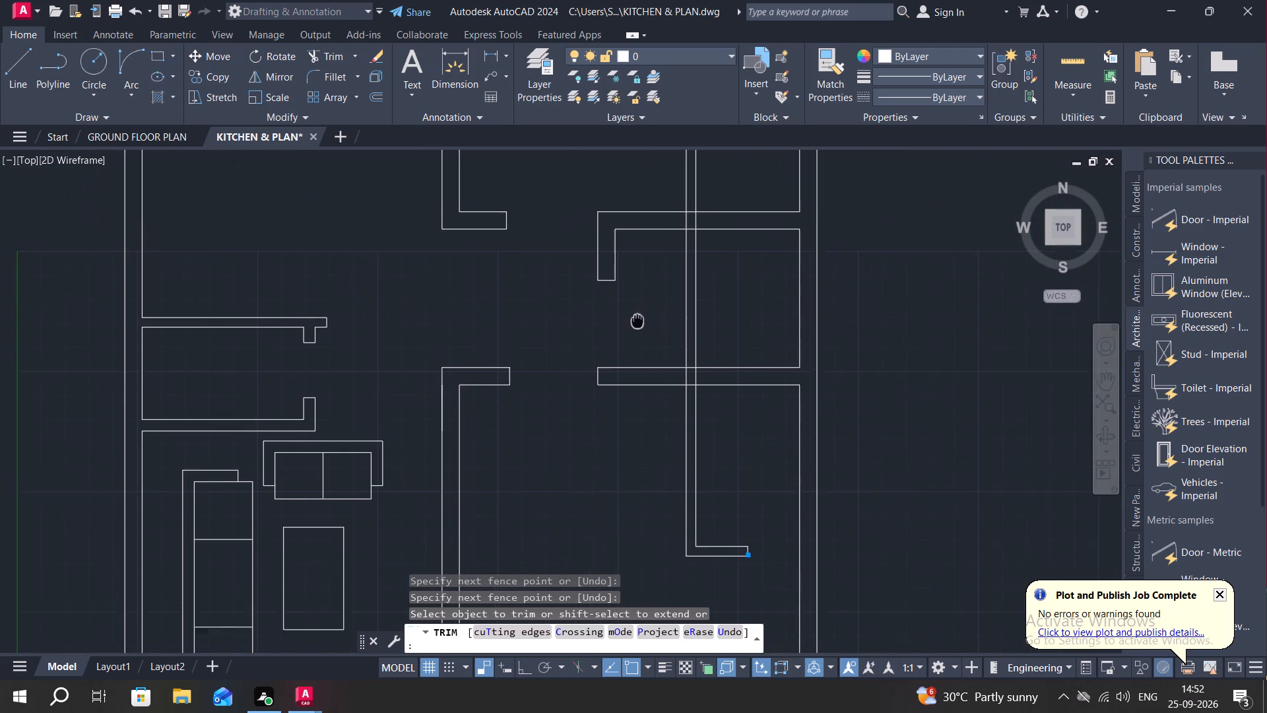
middle_click_drag(637, 322, 637, 324)
left_click_drag(629, 299, 689, 320)
left_click(694, 333)
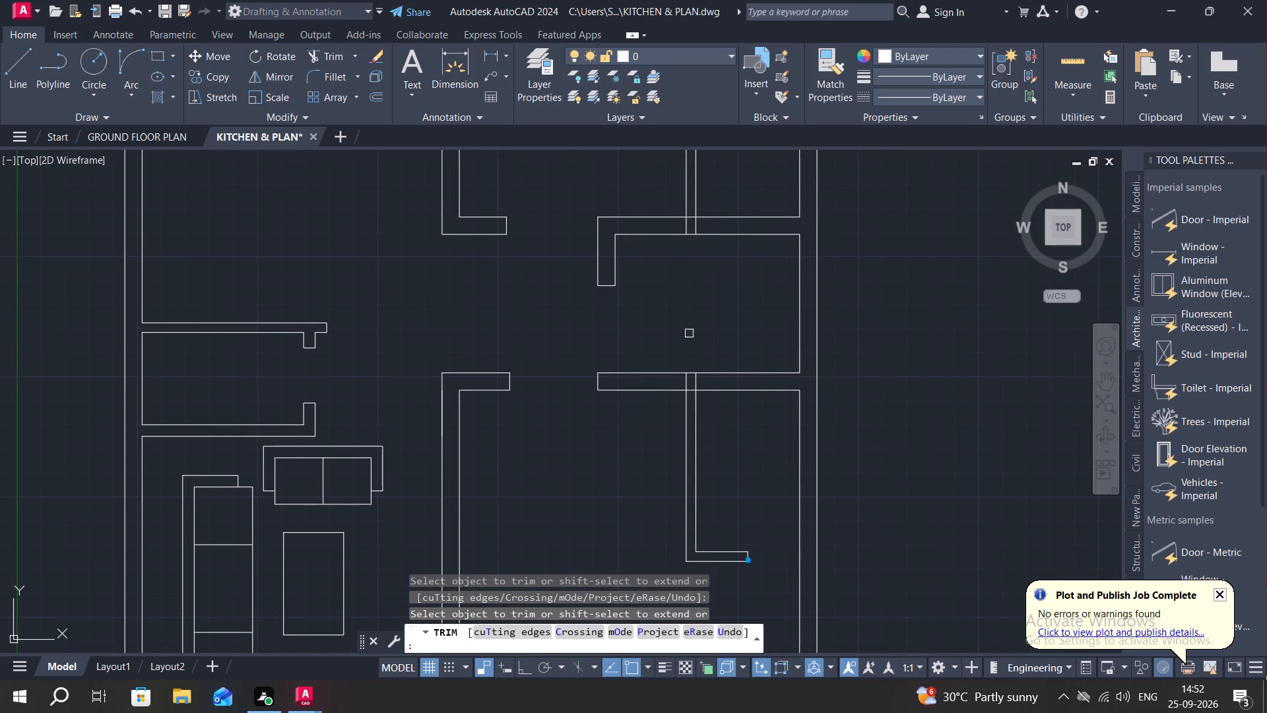
left_click(688, 380)
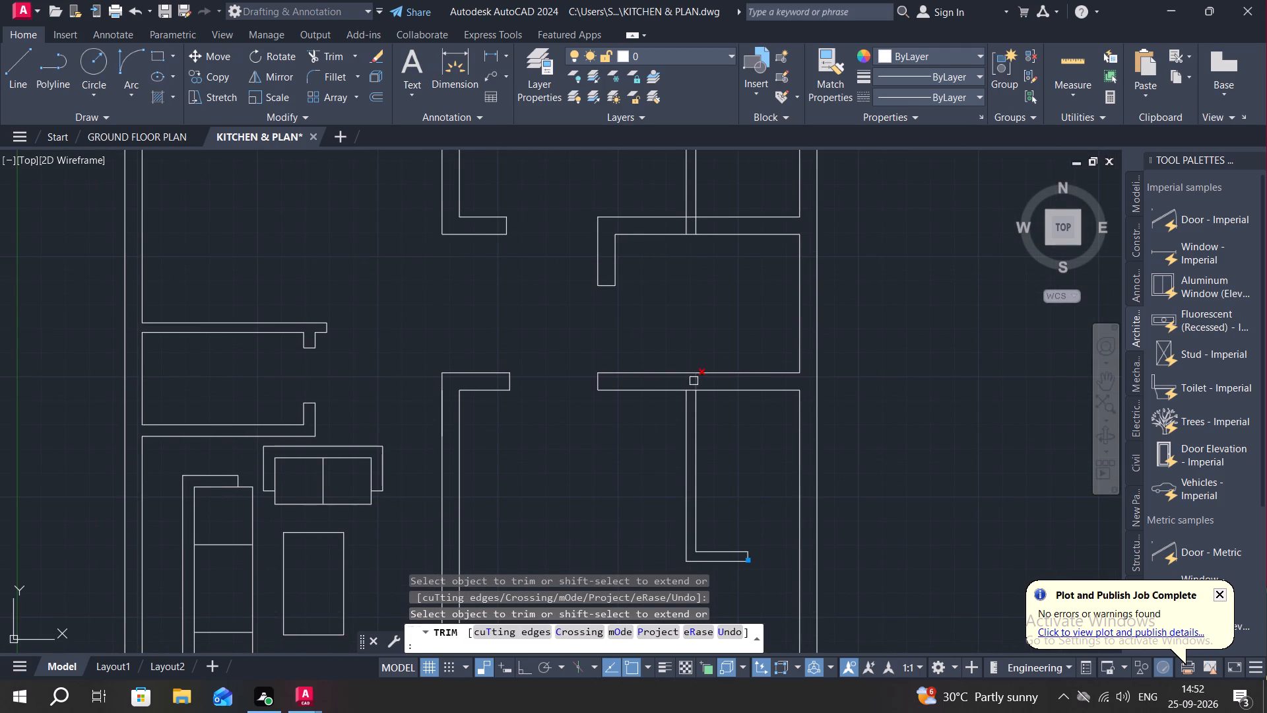
left_click(694, 381)
Trim the northern enclosure's extra line above and through its north-west corner, and the partition lines crossing the horizontal wall at its base.
middle_click_drag(702, 273, 725, 456)
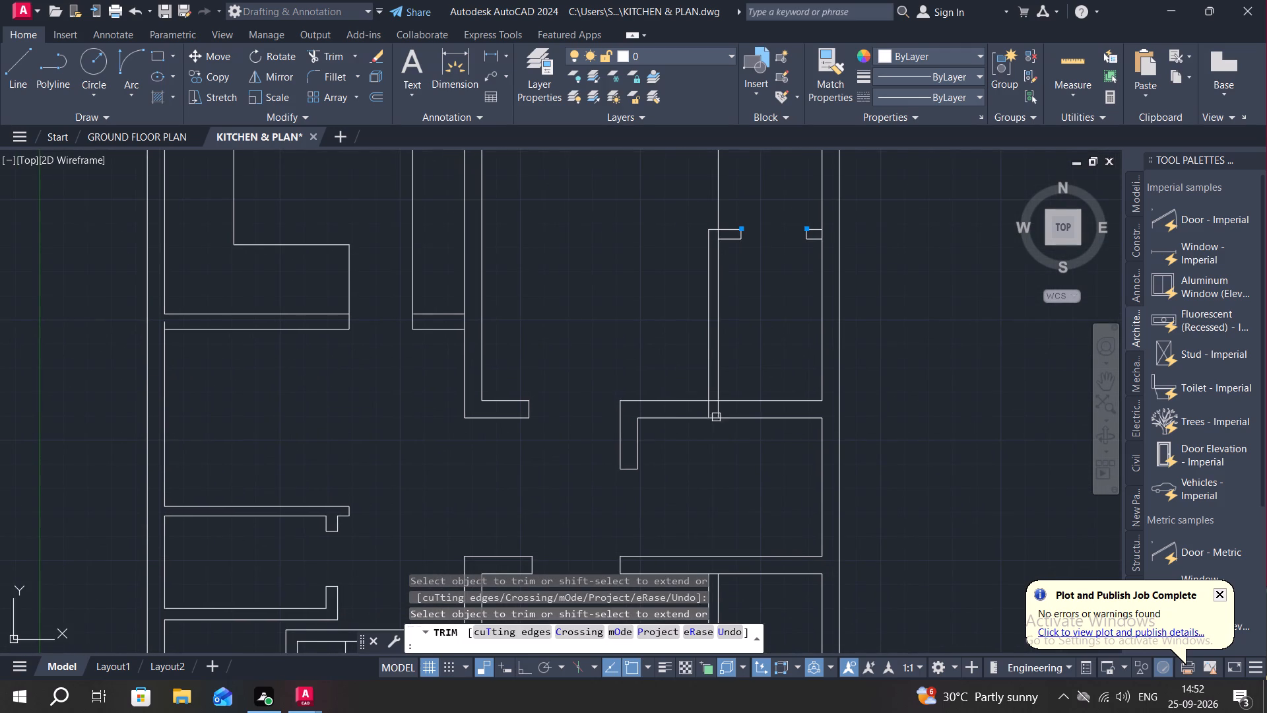
middle_click_drag(614, 254, 655, 356)
scroll(614, 254, "up", 1)
left_click(818, 238)
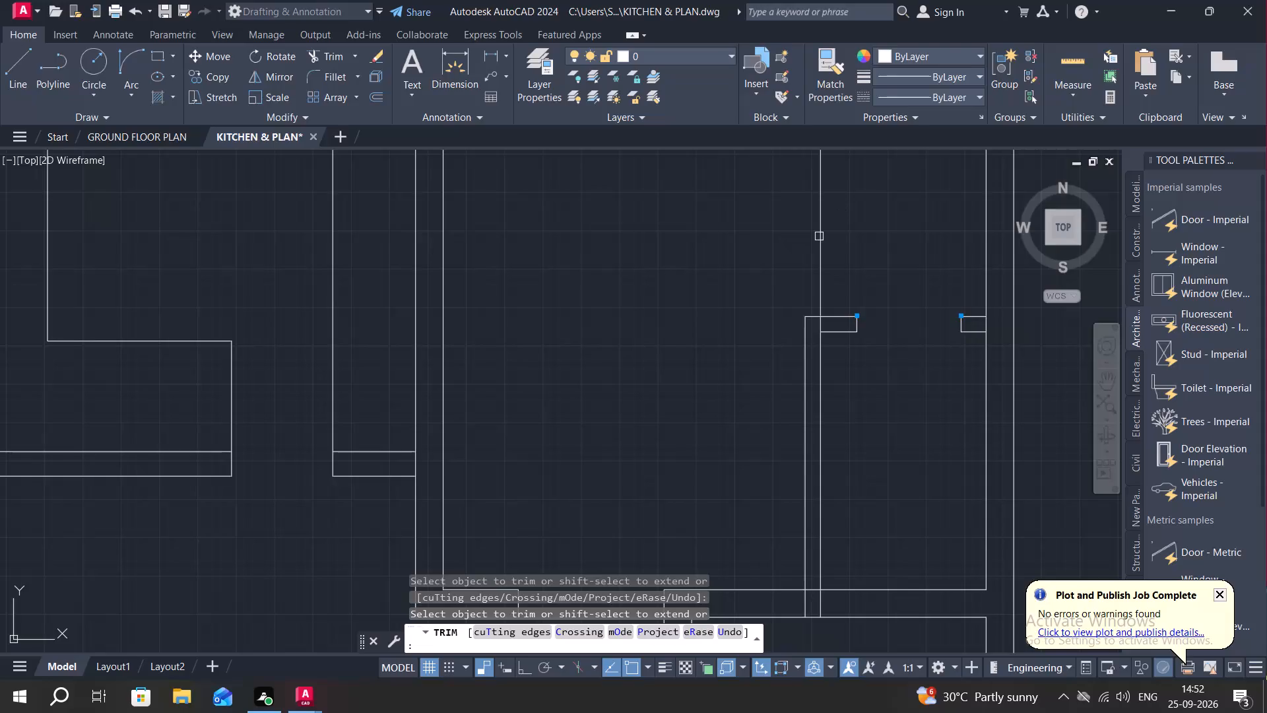
left_click(817, 322)
middle_click_drag(761, 429, 748, 303)
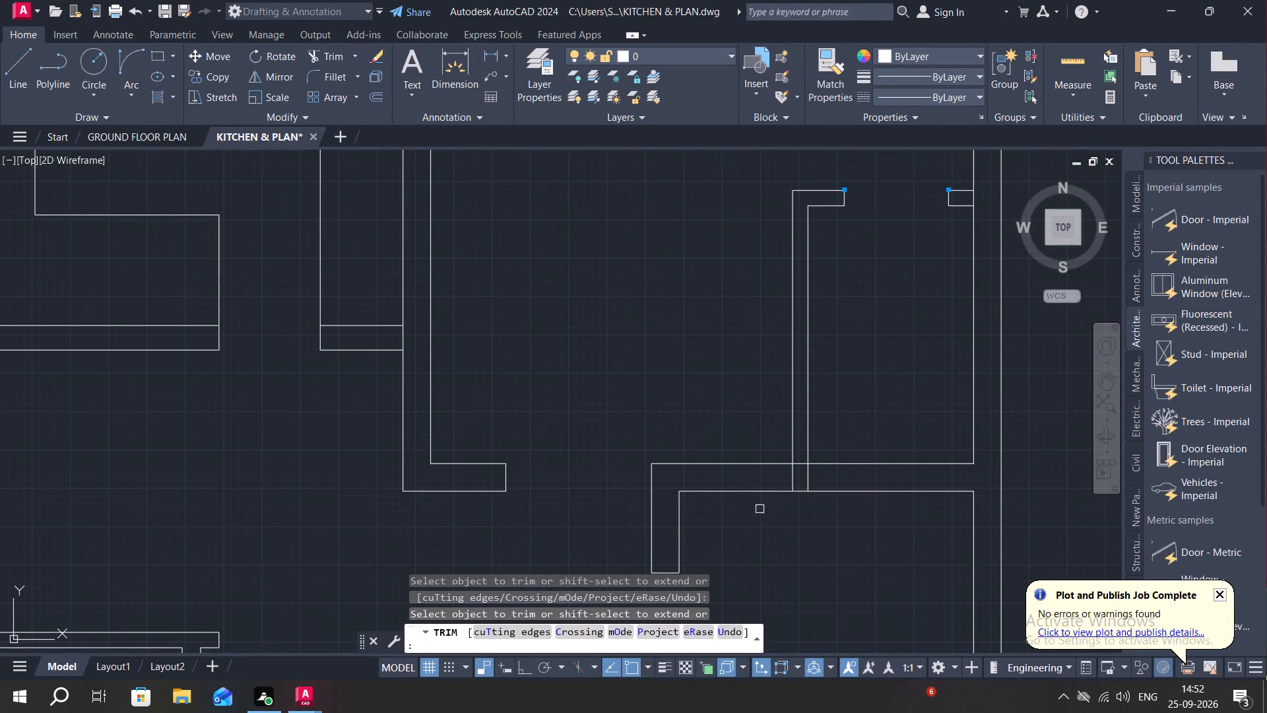
left_click(767, 474)
left_click(829, 478)
key("Escape")
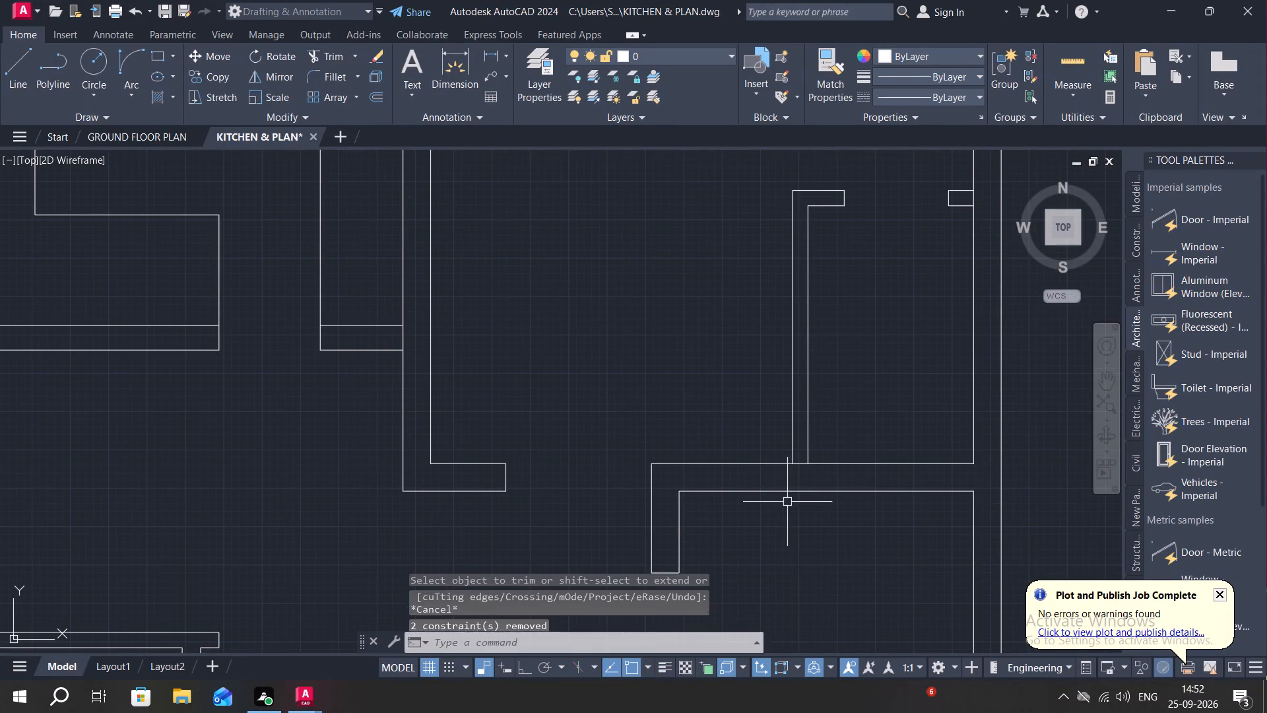
With Ortho on, draw a horizontal line about 5'-5" long across the treads of the south-west staircase's upper flight.
scroll(795, 512, "down", 2)
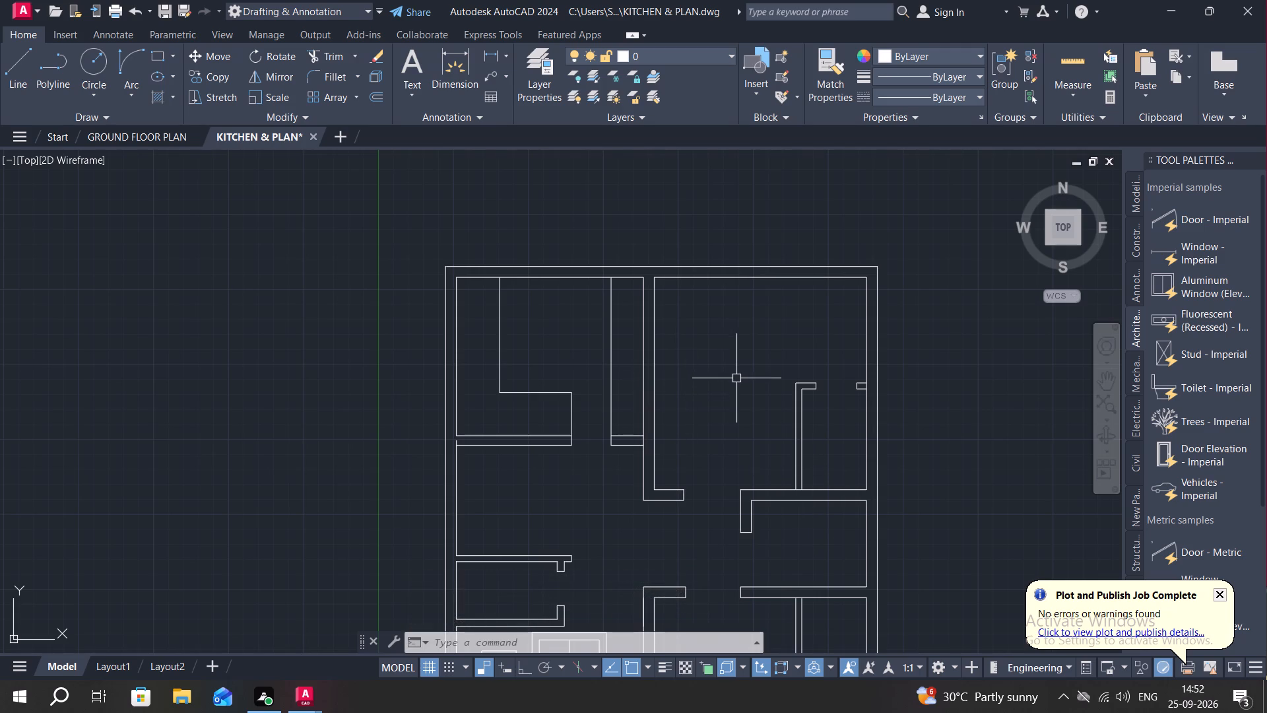
scroll(835, 373, "down", 1)
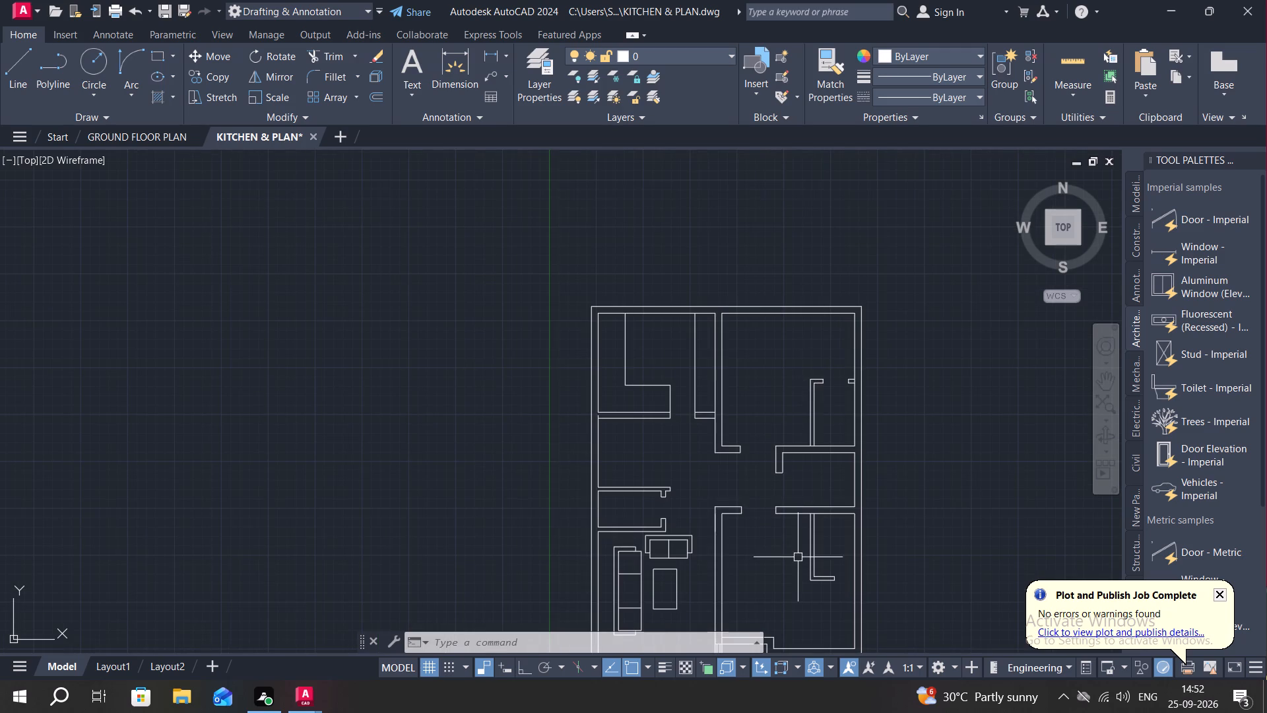
middle_click_drag(783, 547, 796, 488)
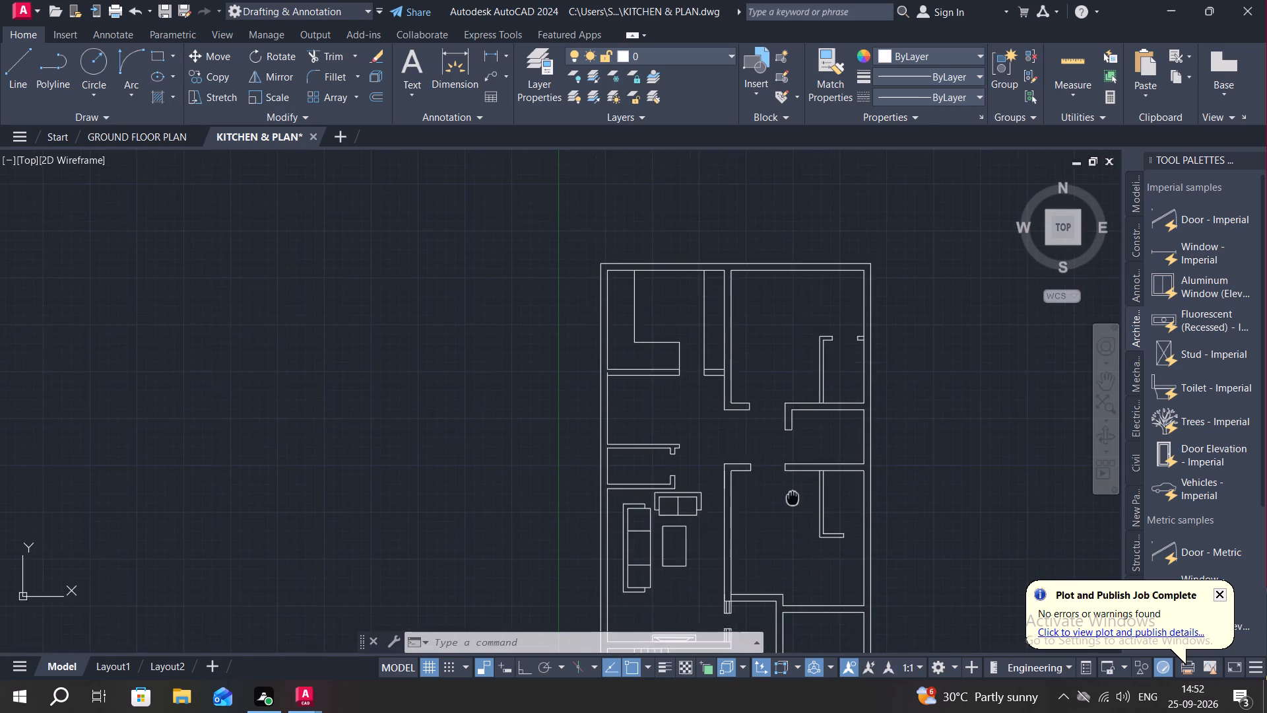
middle_click_drag(796, 488, 802, 467)
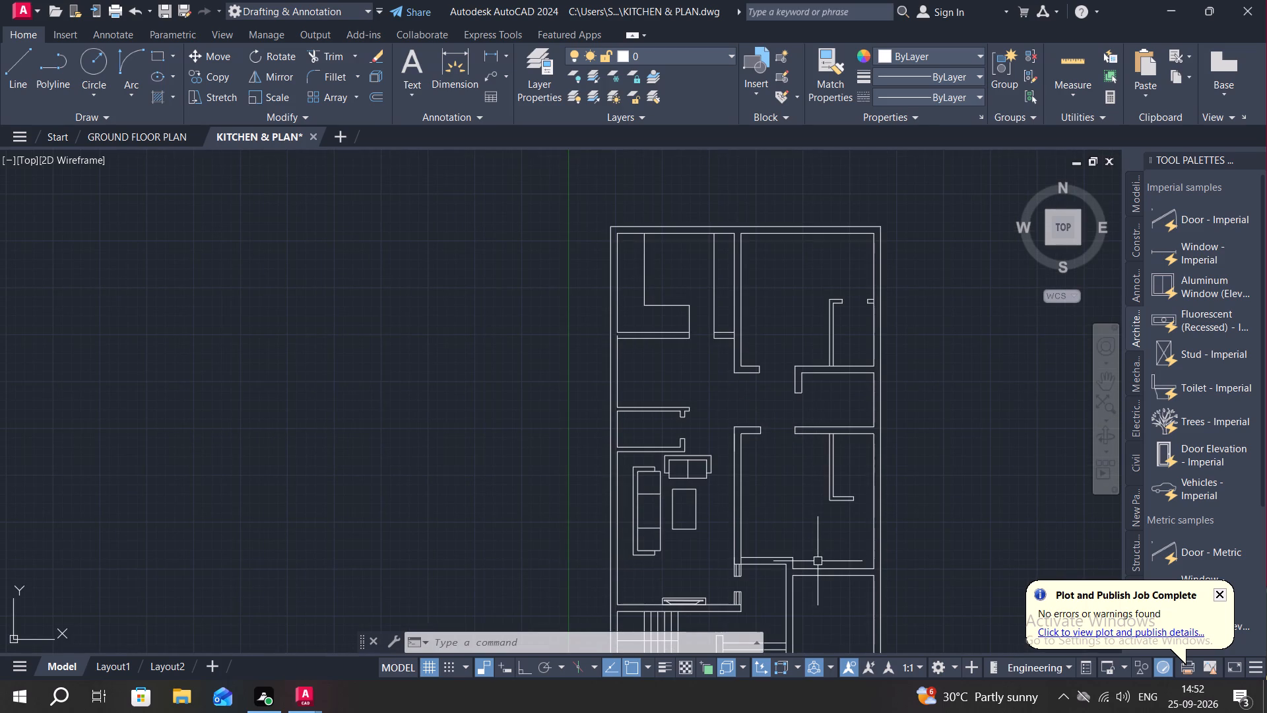
middle_click_drag(813, 557, 806, 452)
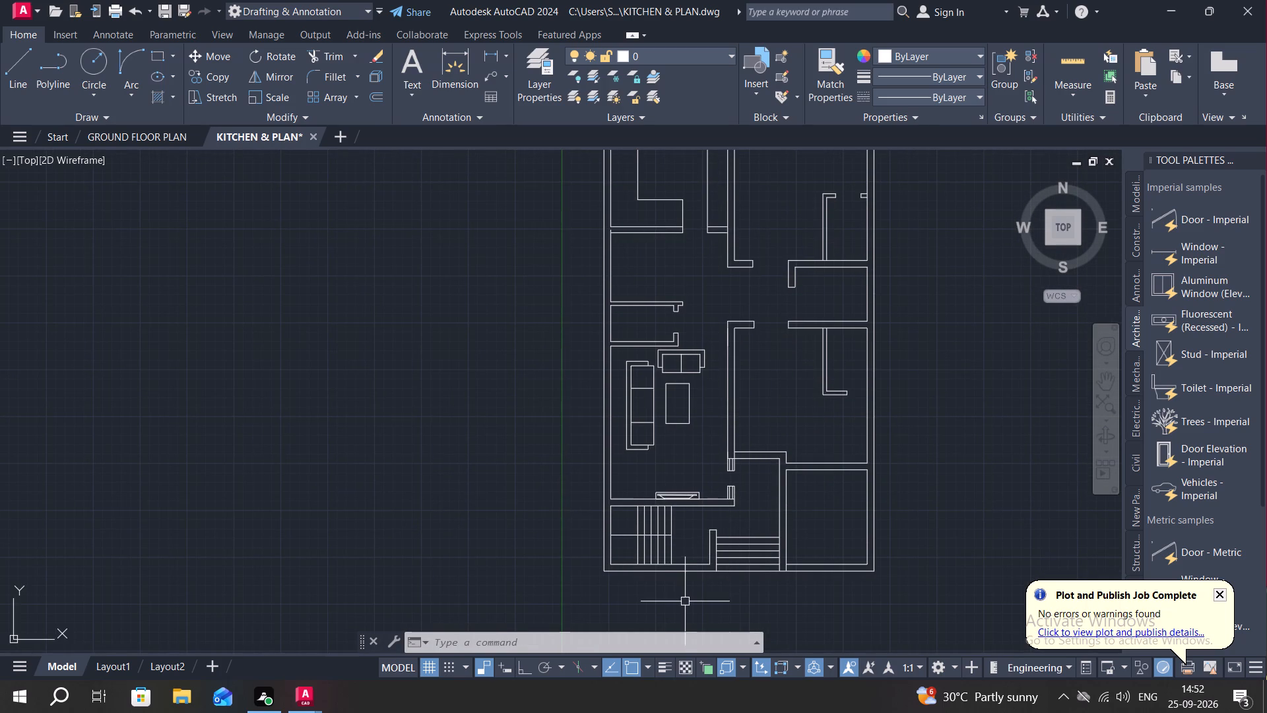
scroll(733, 466, "up", 2)
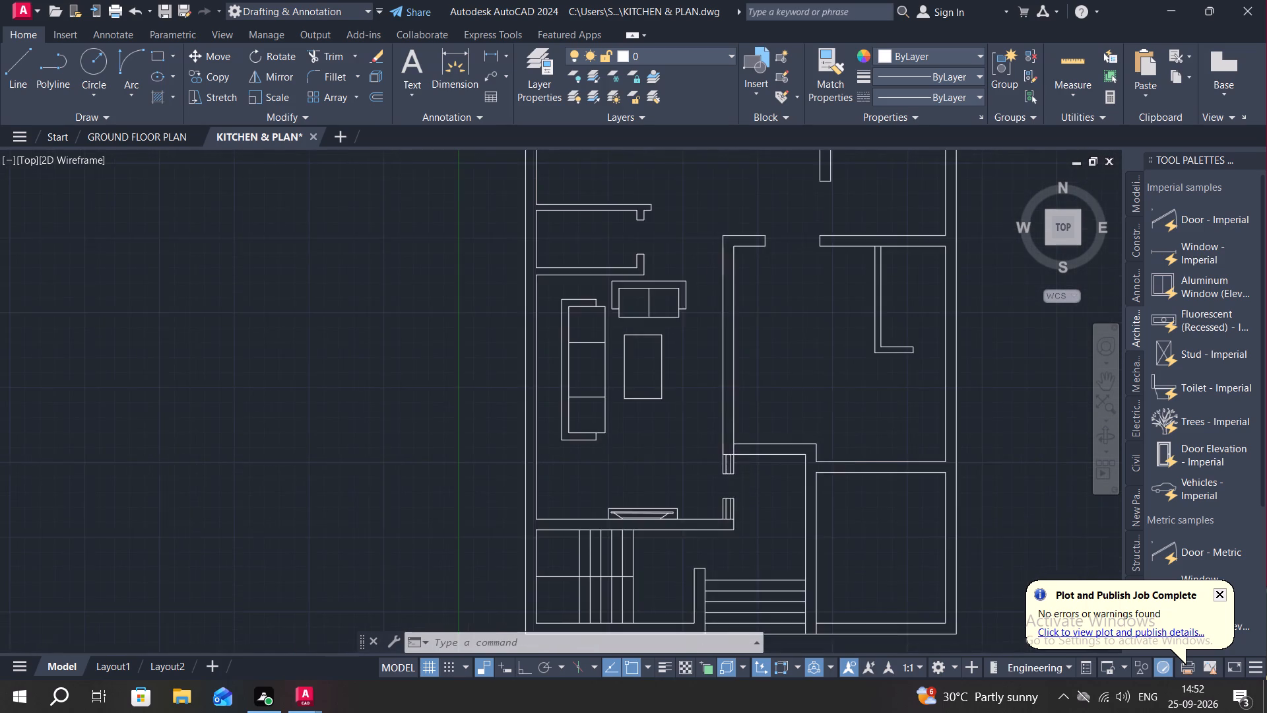
middle_click_drag(729, 481, 738, 348)
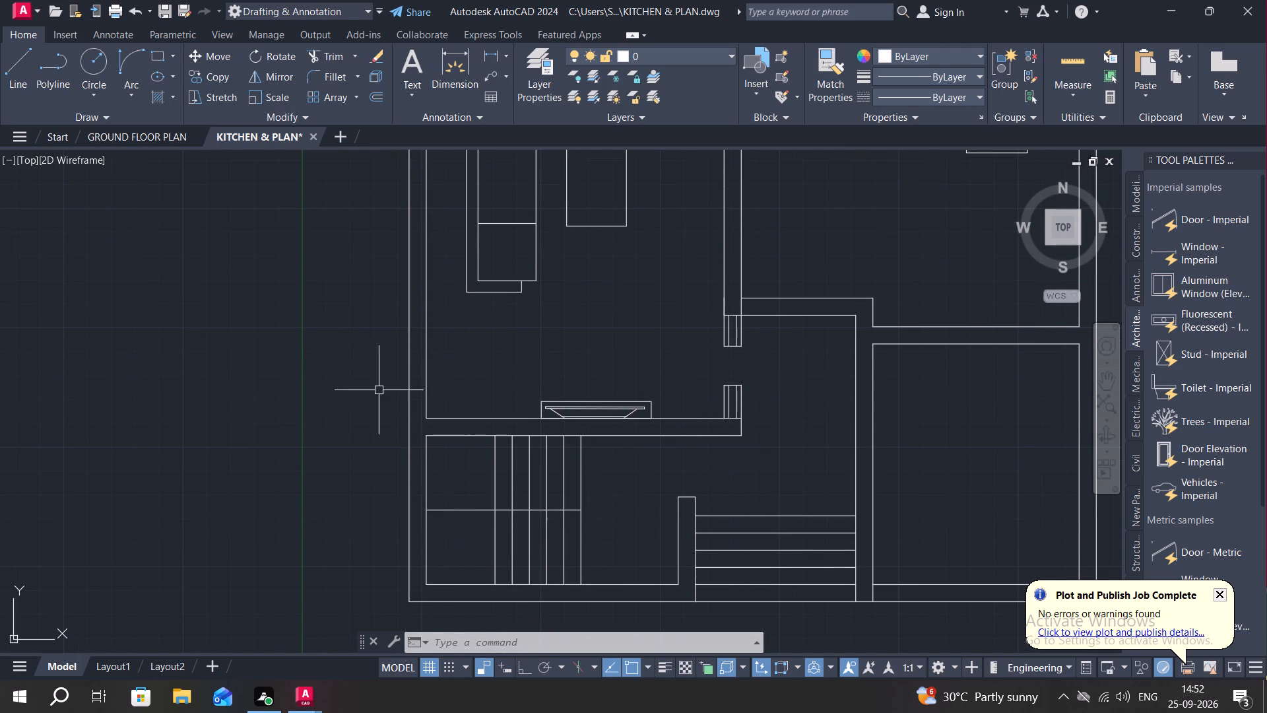
left_click(18, 56)
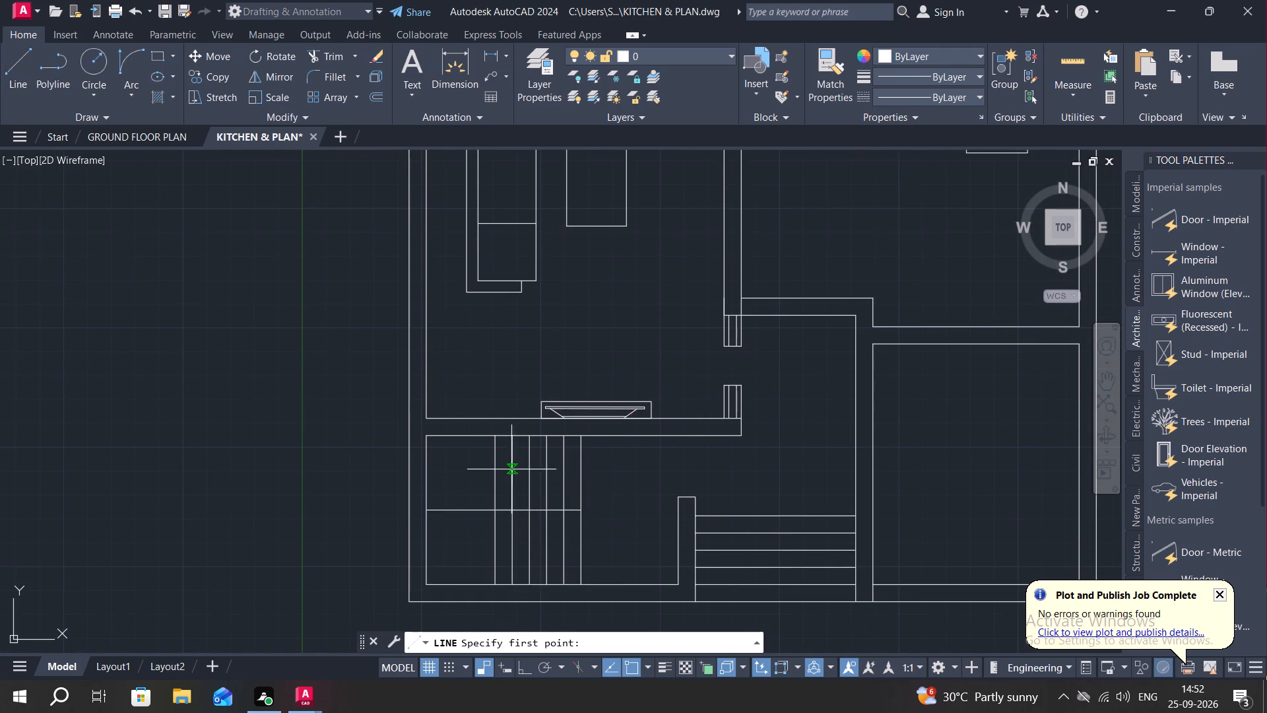
left_click(478, 472)
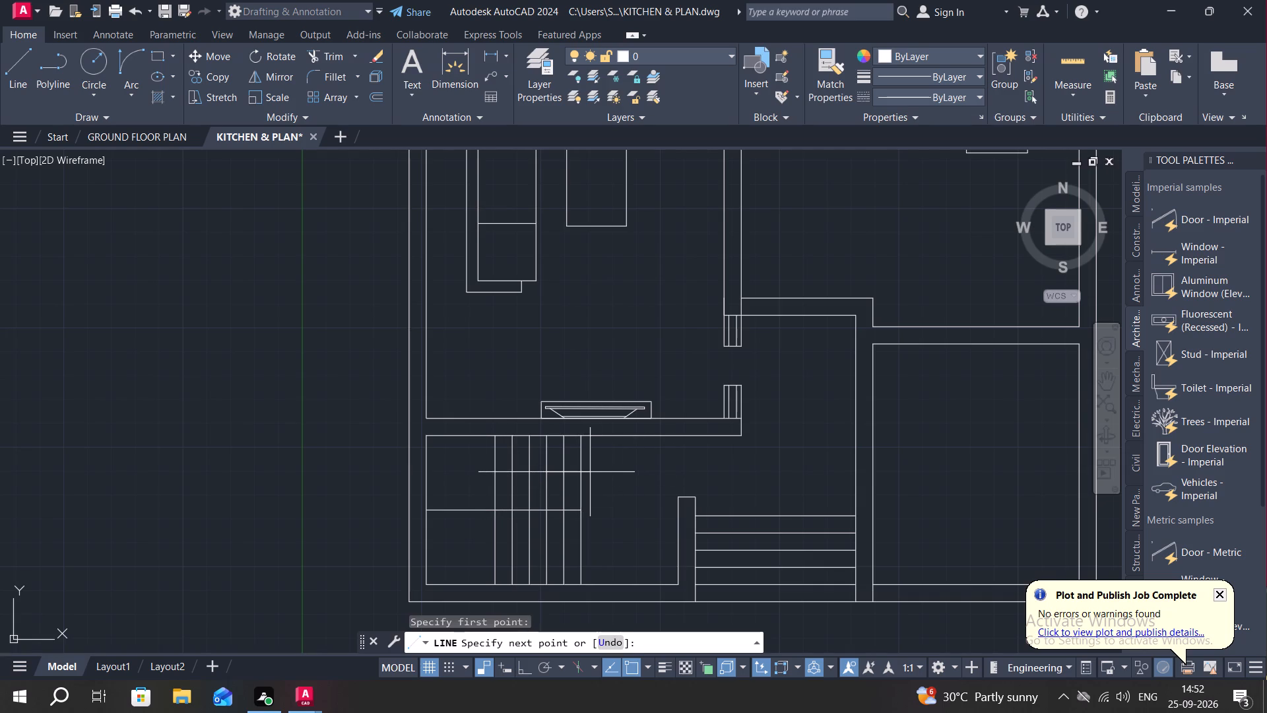
key("F8")
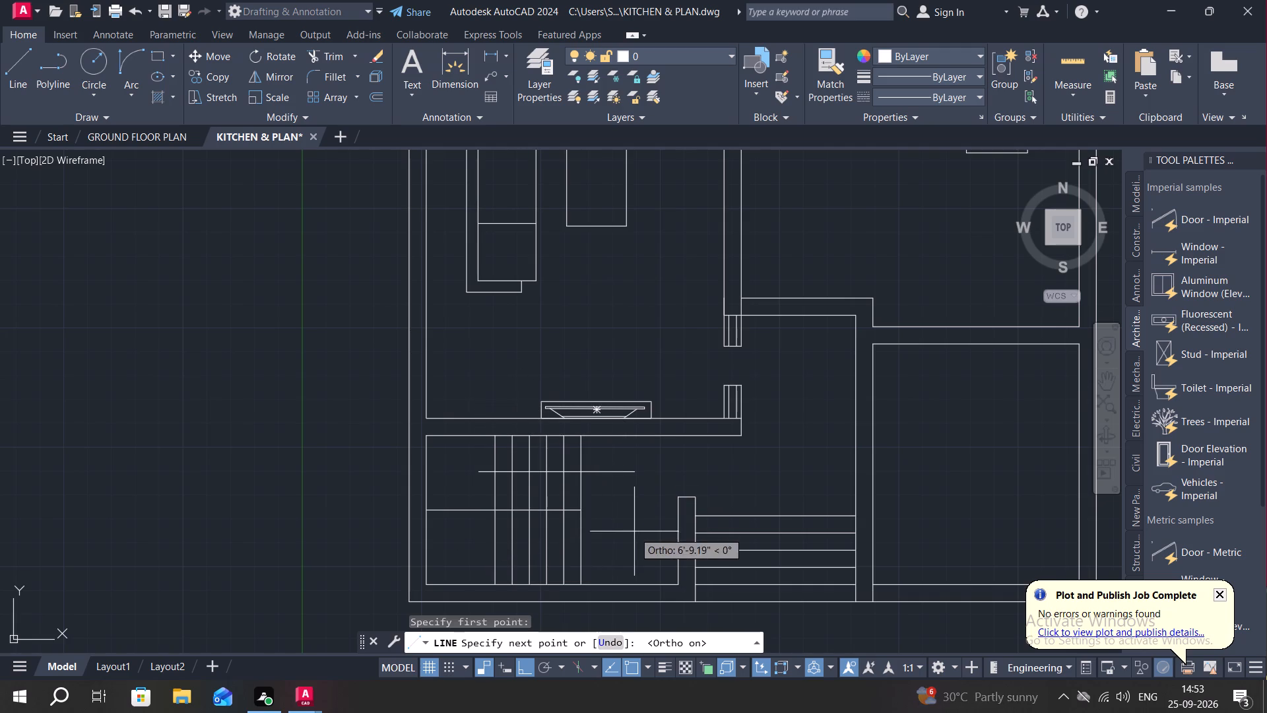
left_click(602, 477)
key("Escape")
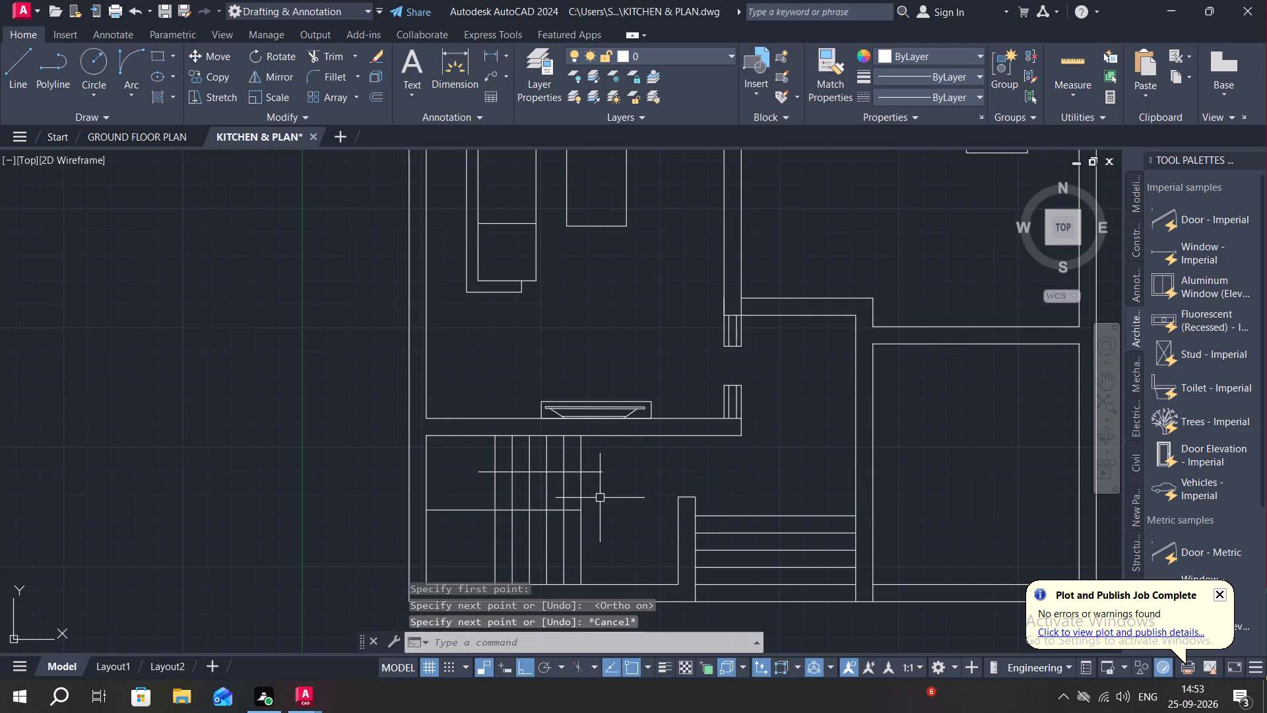
Copy the horizontal stair line straight down across the lower flight's treads.
type("CO")
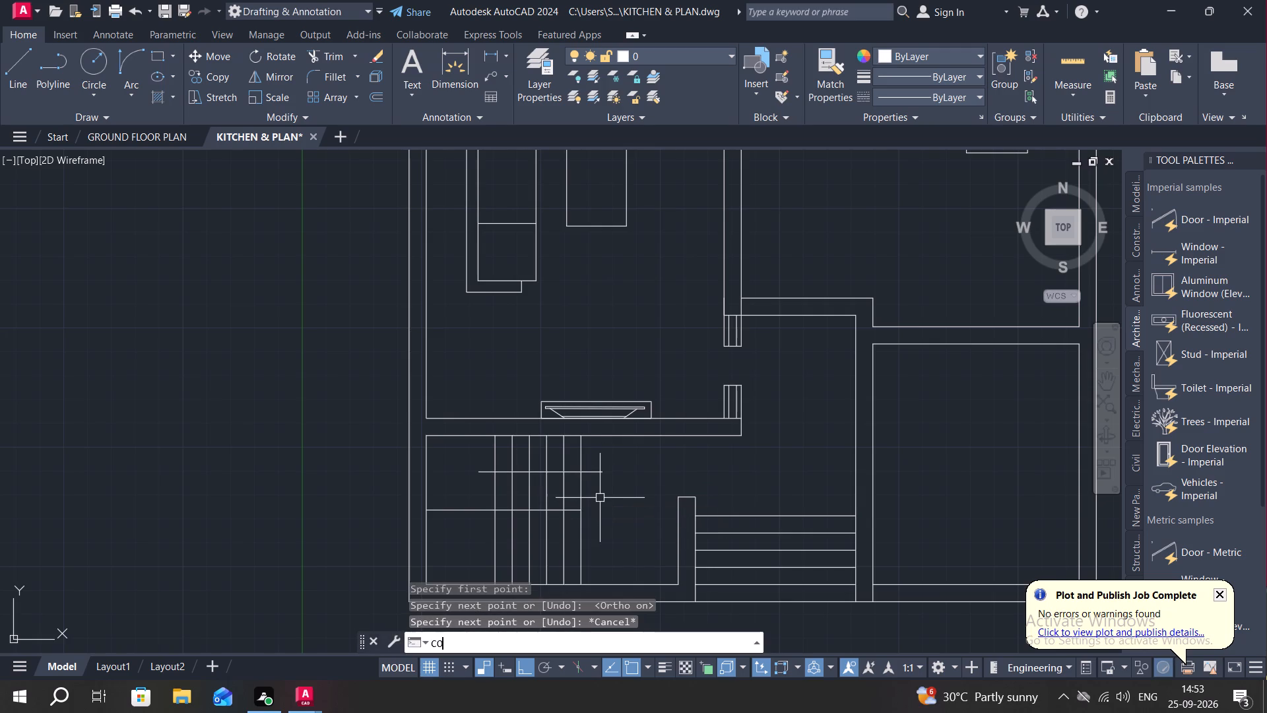
key("space")
left_click(594, 471)
right_click(594, 471)
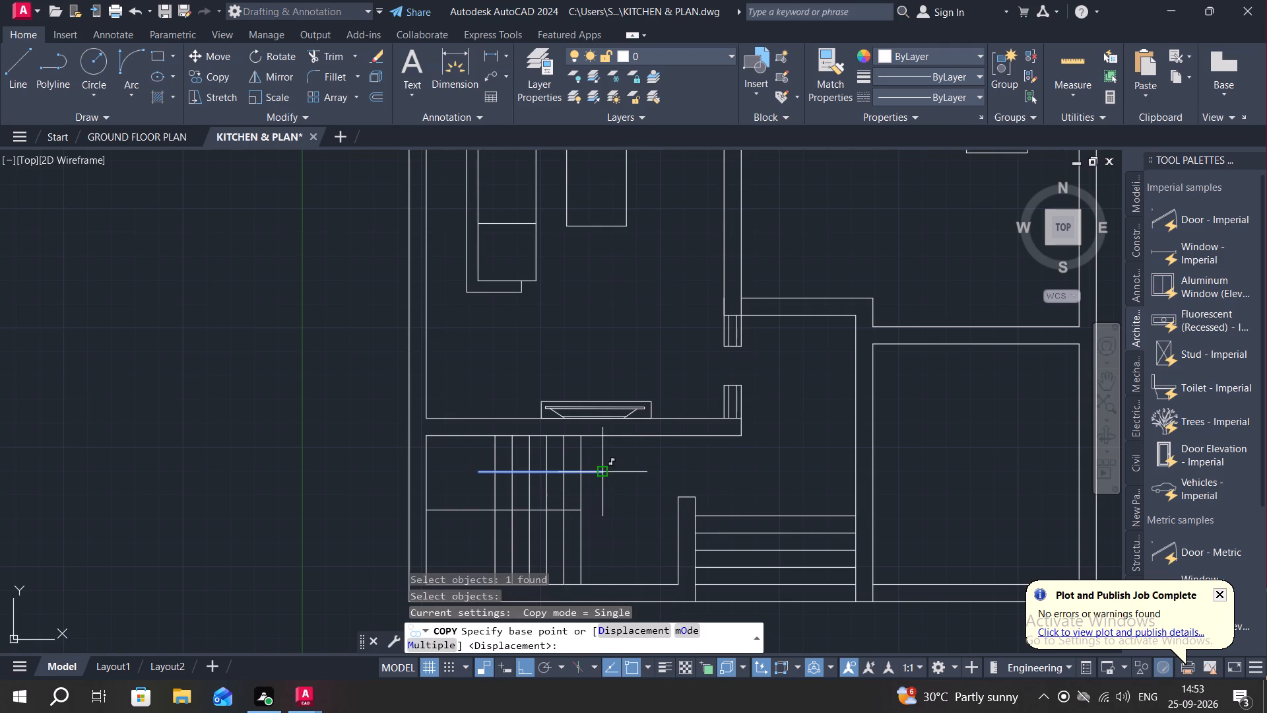
left_click(602, 470)
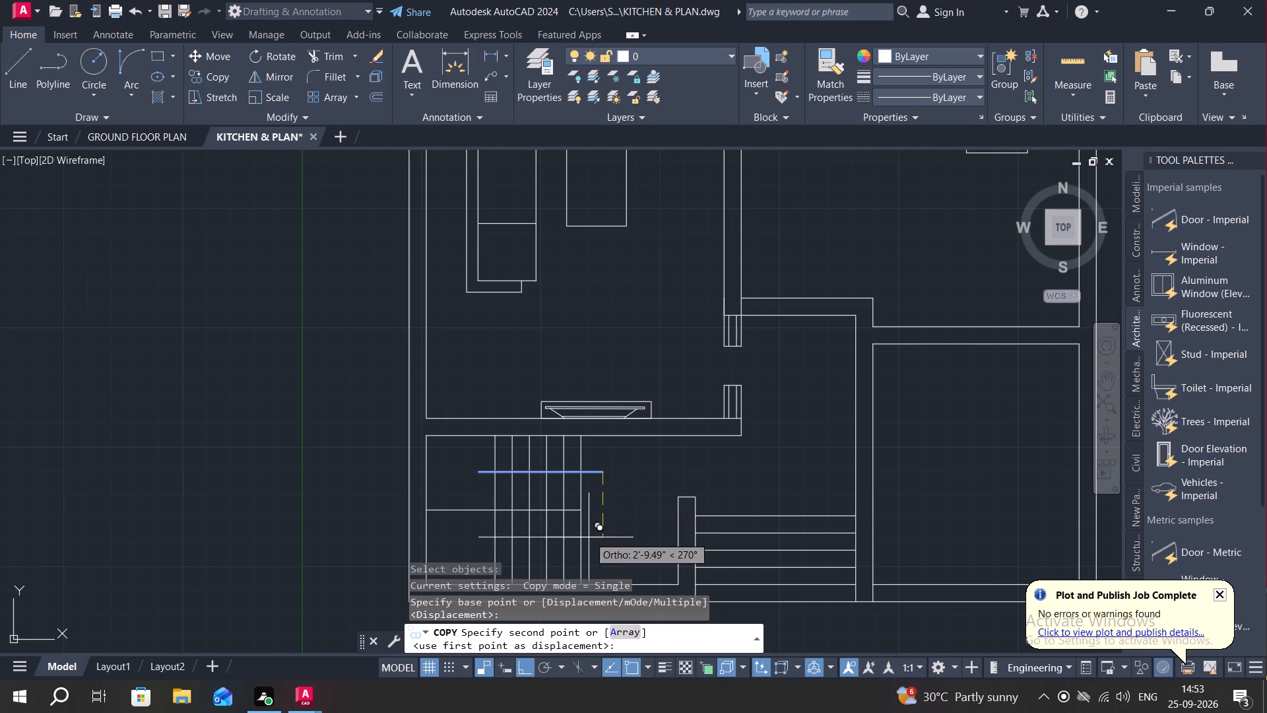
left_click(589, 562)
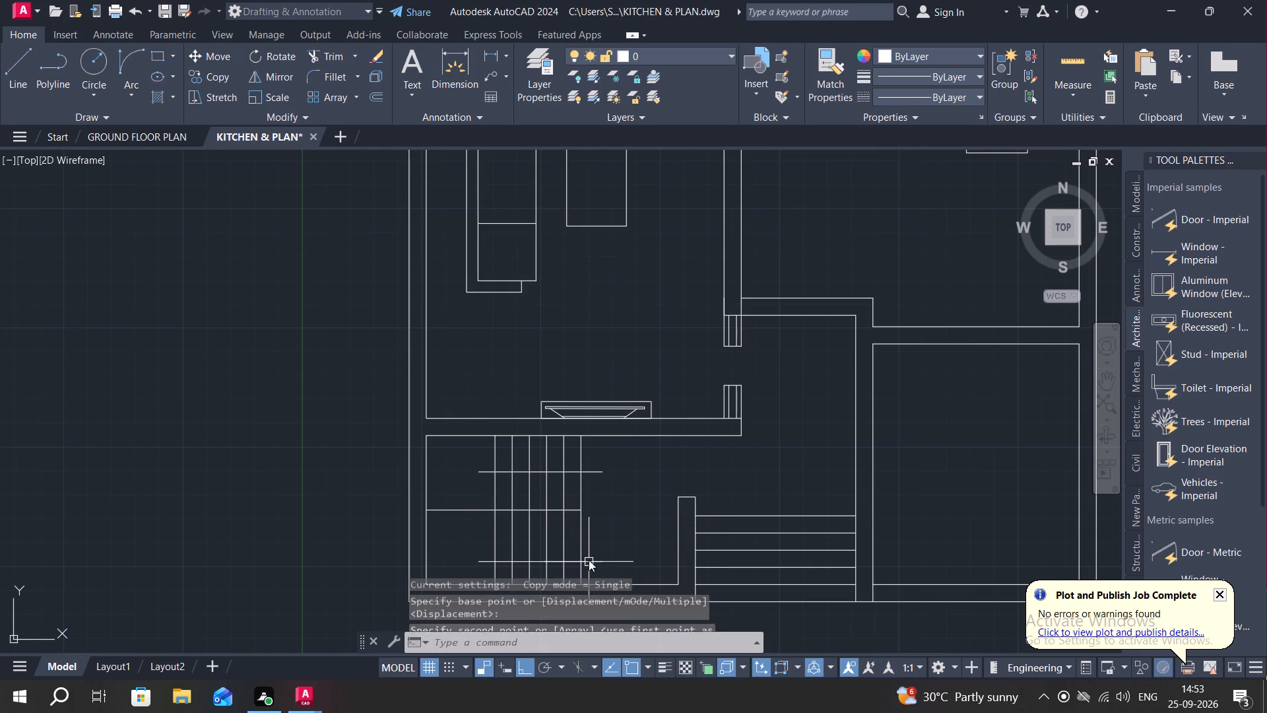
middle_click_drag(433, 479, 502, 413)
key("Escape")
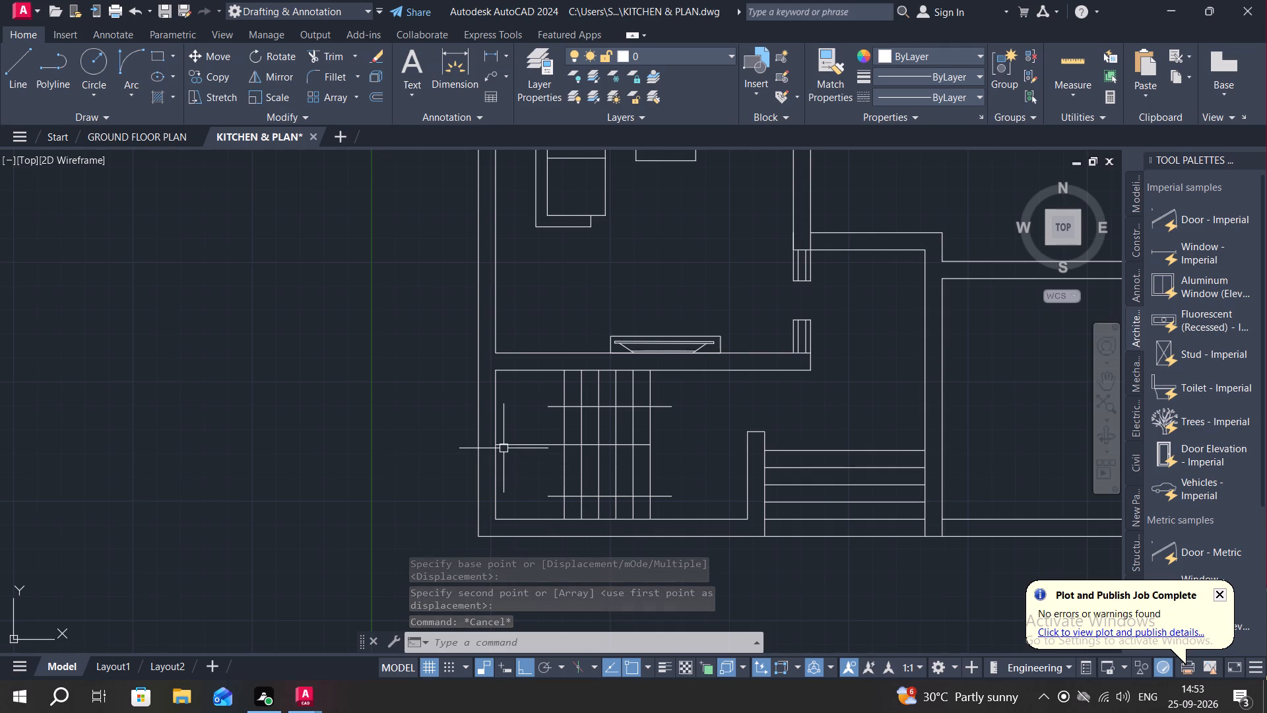
With Ortho off, draw two short slanted lines forming an arrowhead at the east end of the upper flight's line.
key("l")
key("space")
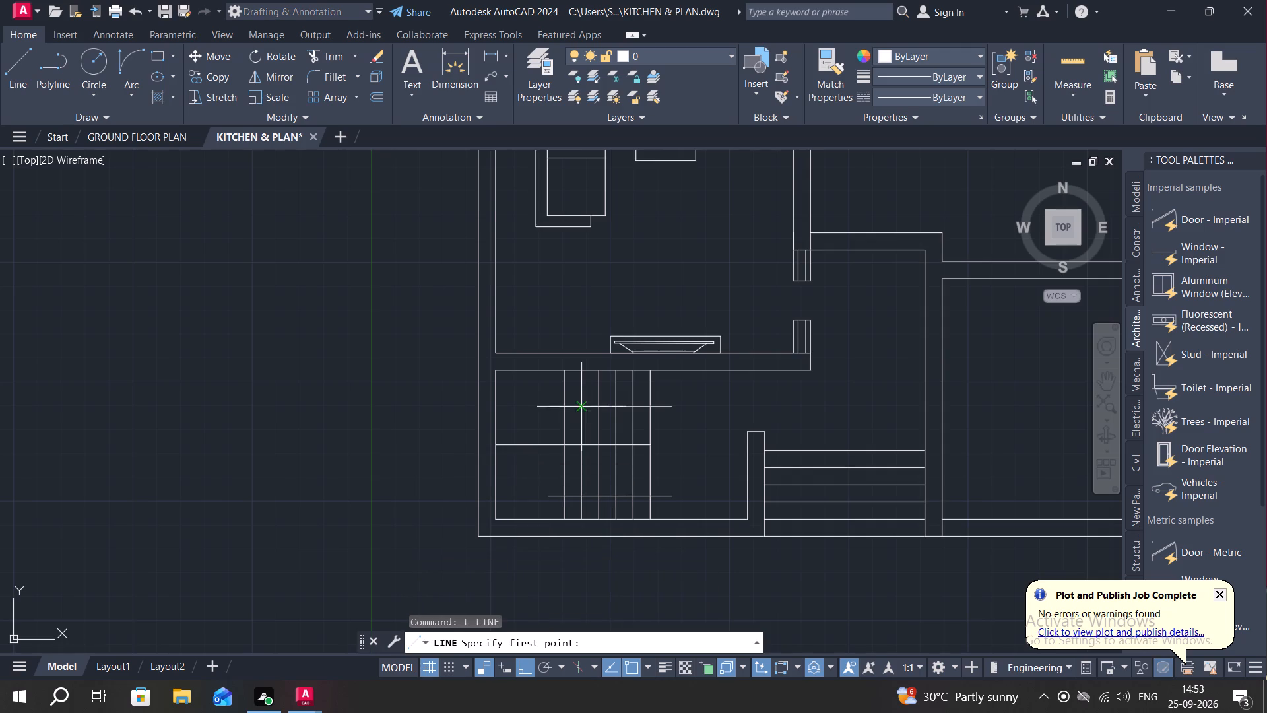
left_click(669, 404)
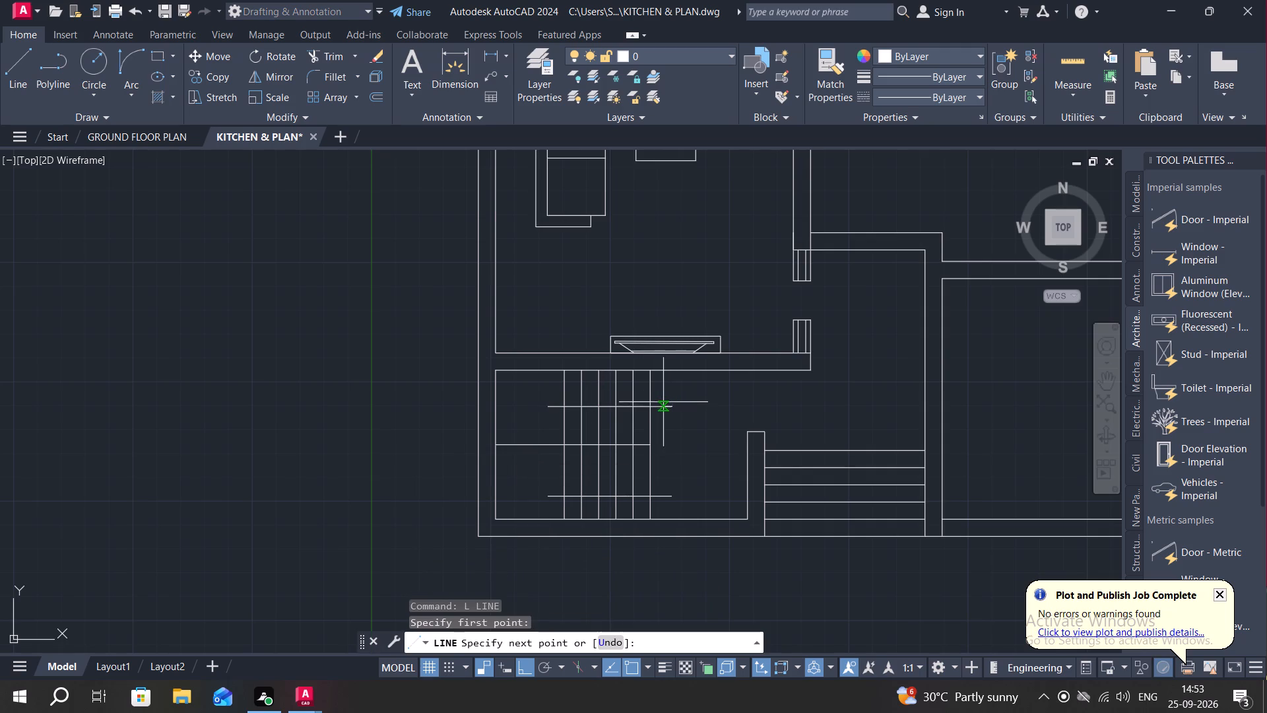
key("F8")
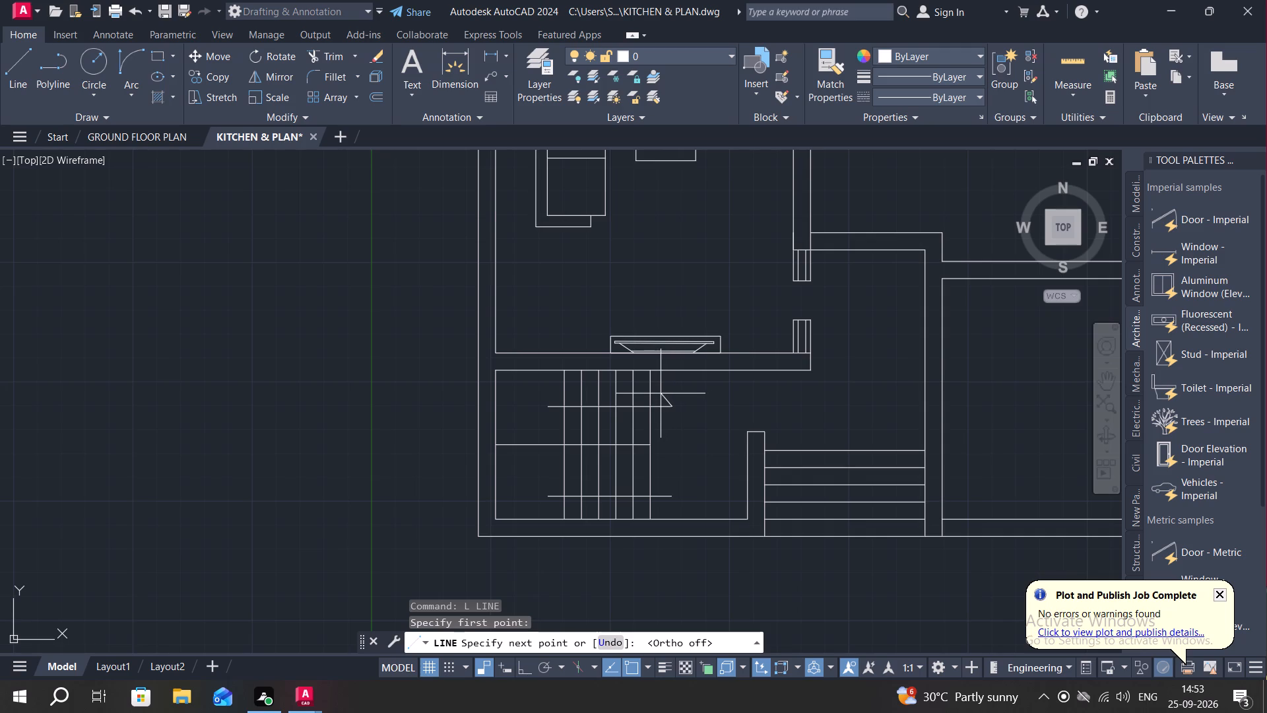
left_click(661, 398)
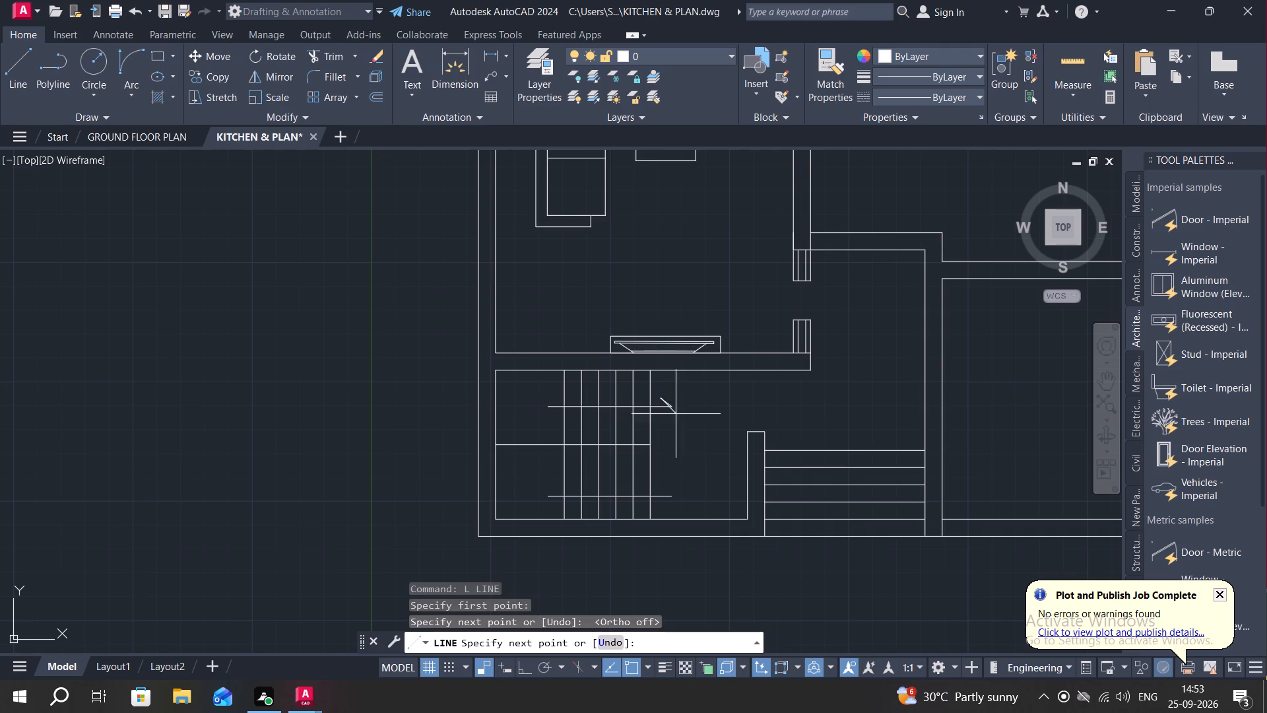
scroll(674, 403, "up", 4)
key("Escape")
key("space")
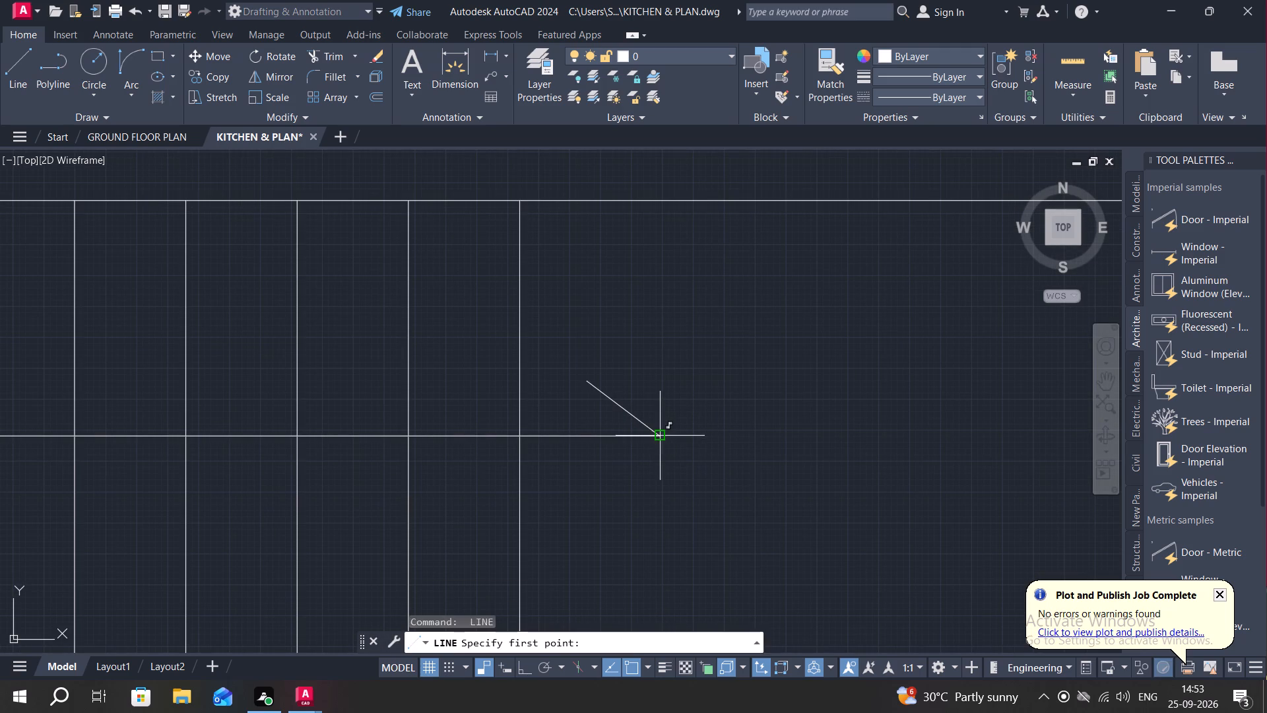
left_click(658, 434)
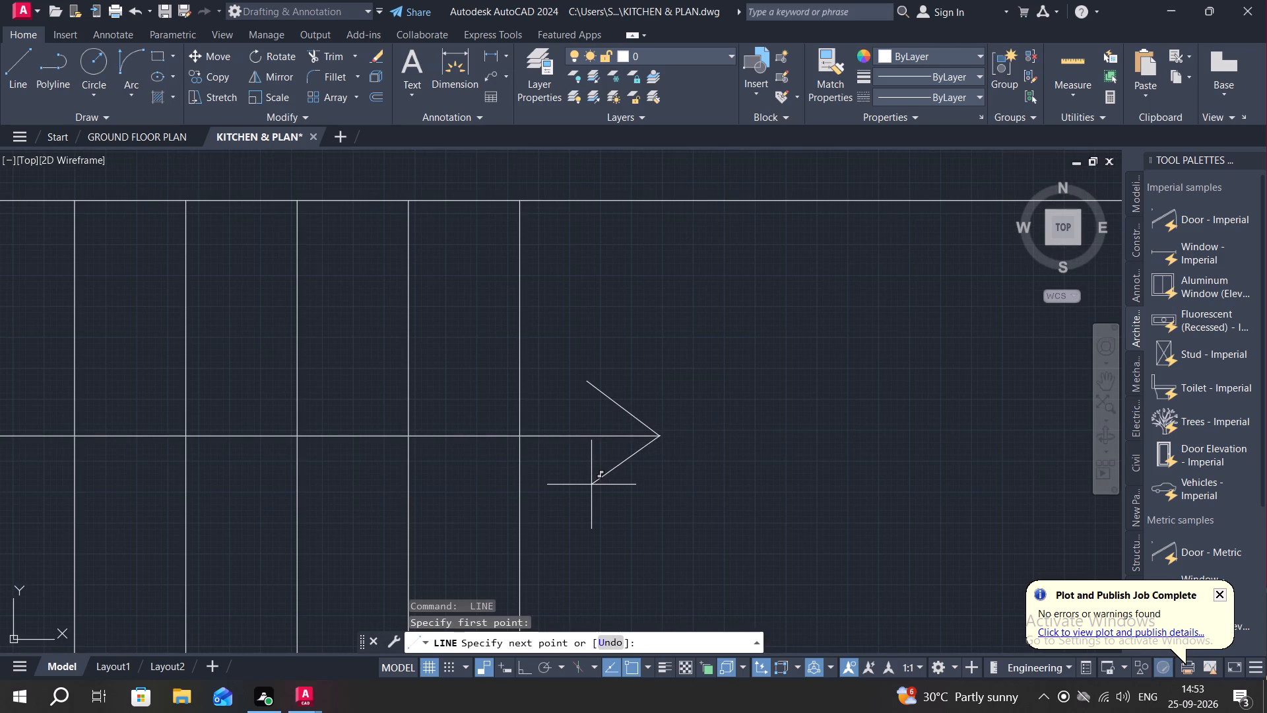
left_click(586, 485)
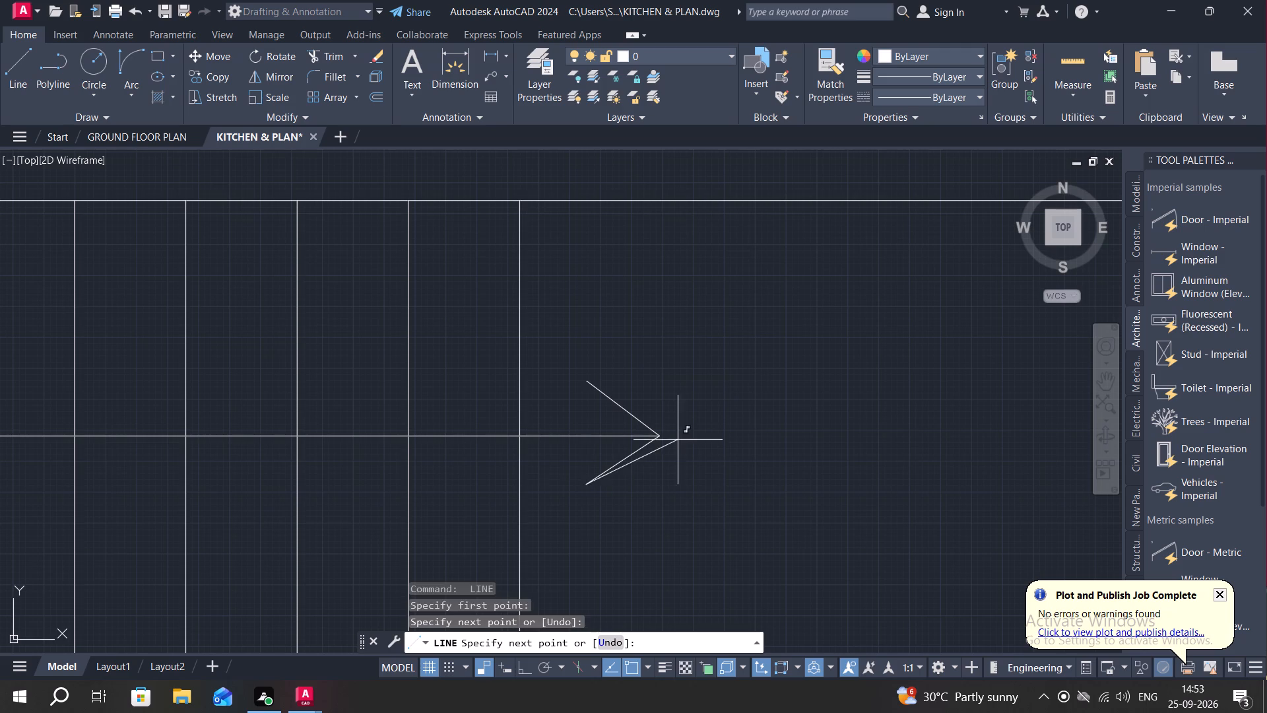
scroll(678, 440, "down", 1)
key("Escape")
Draw two short slanted lines forming an arrowhead at the west end of the lower flight's line.
scroll(678, 440, "down", 3)
middle_click_drag(699, 481, 759, 399)
scroll(569, 456, "up", 1)
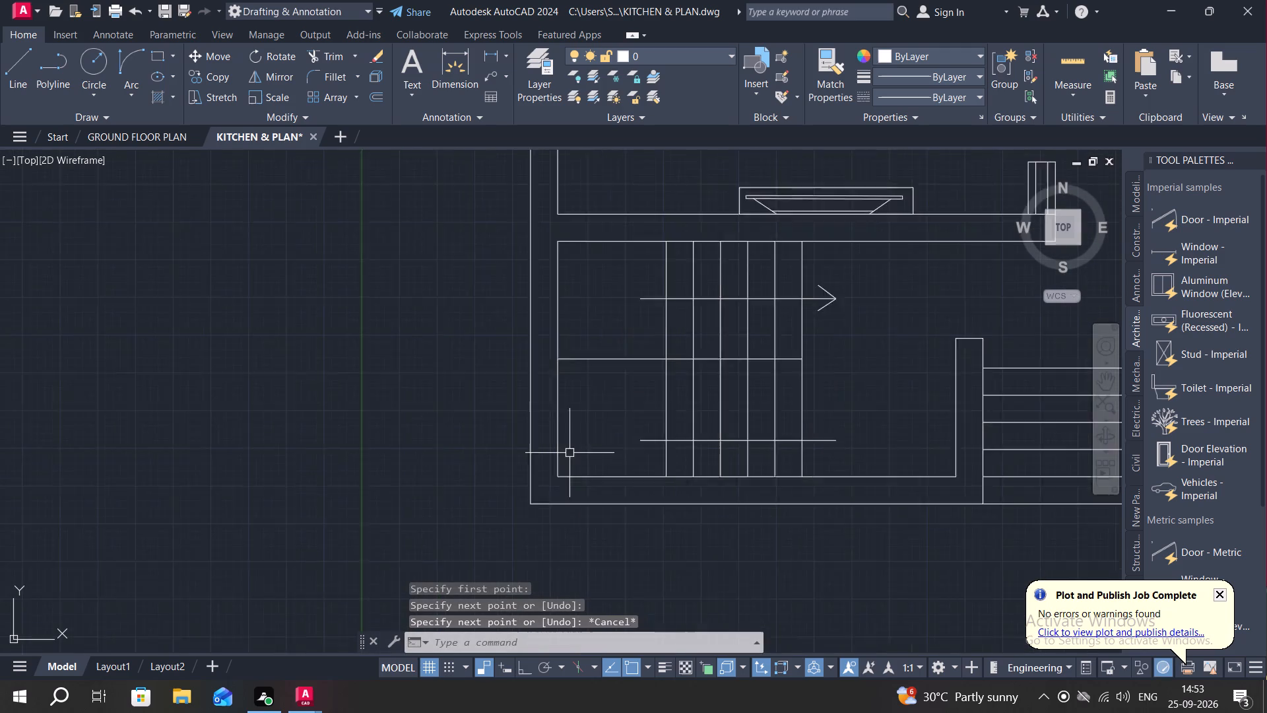
scroll(569, 453, "up", 1)
type("L")
key("space")
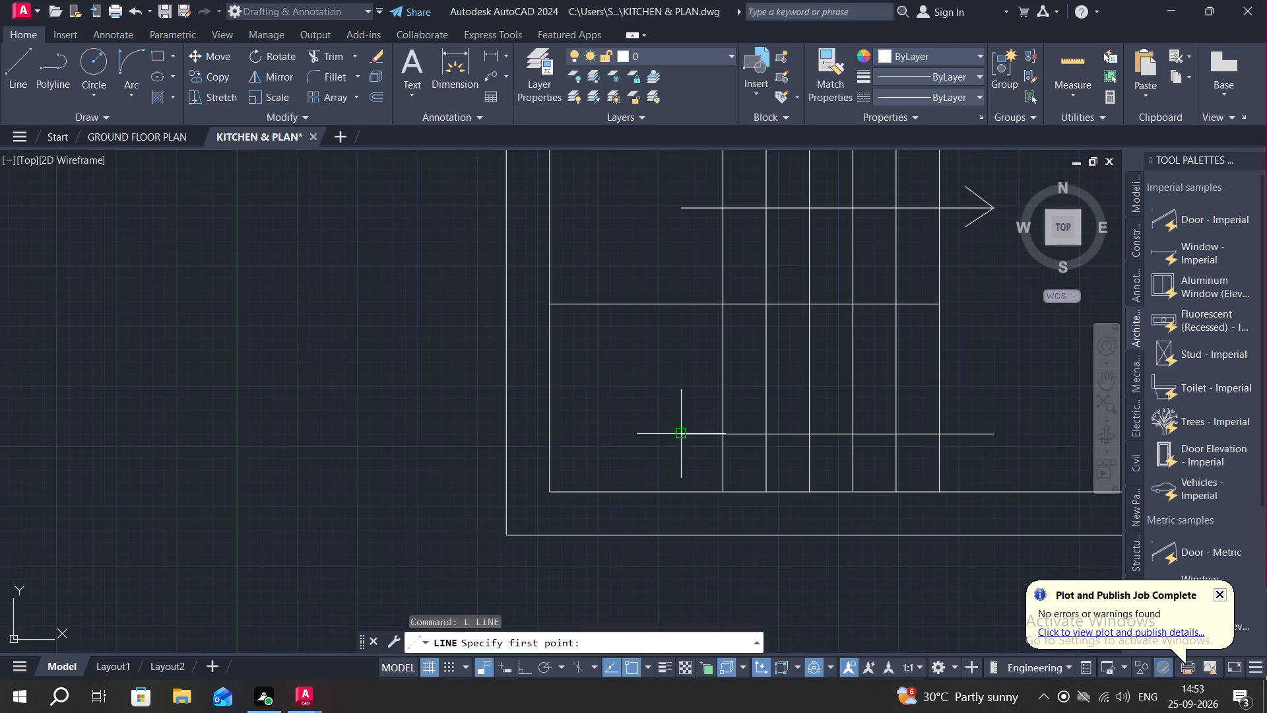
left_click(678, 434)
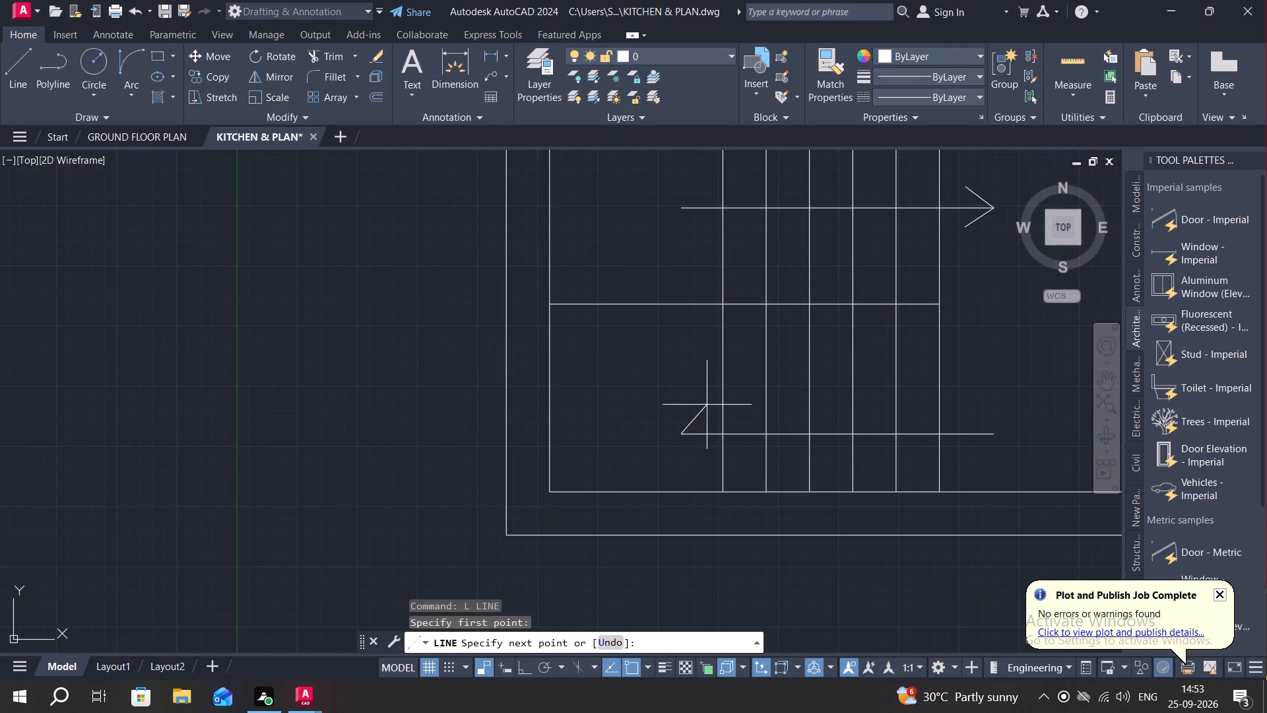
left_click(707, 405)
key("Escape")
key("space")
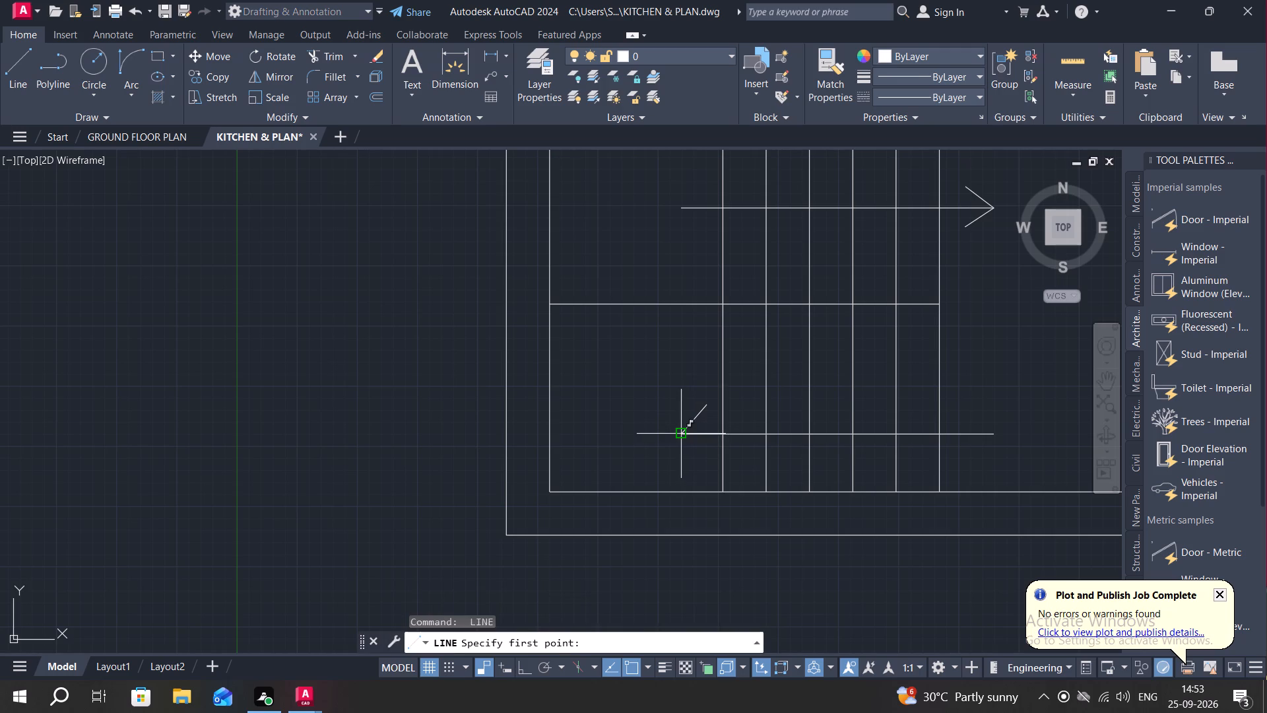
left_click(683, 436)
left_click(705, 457)
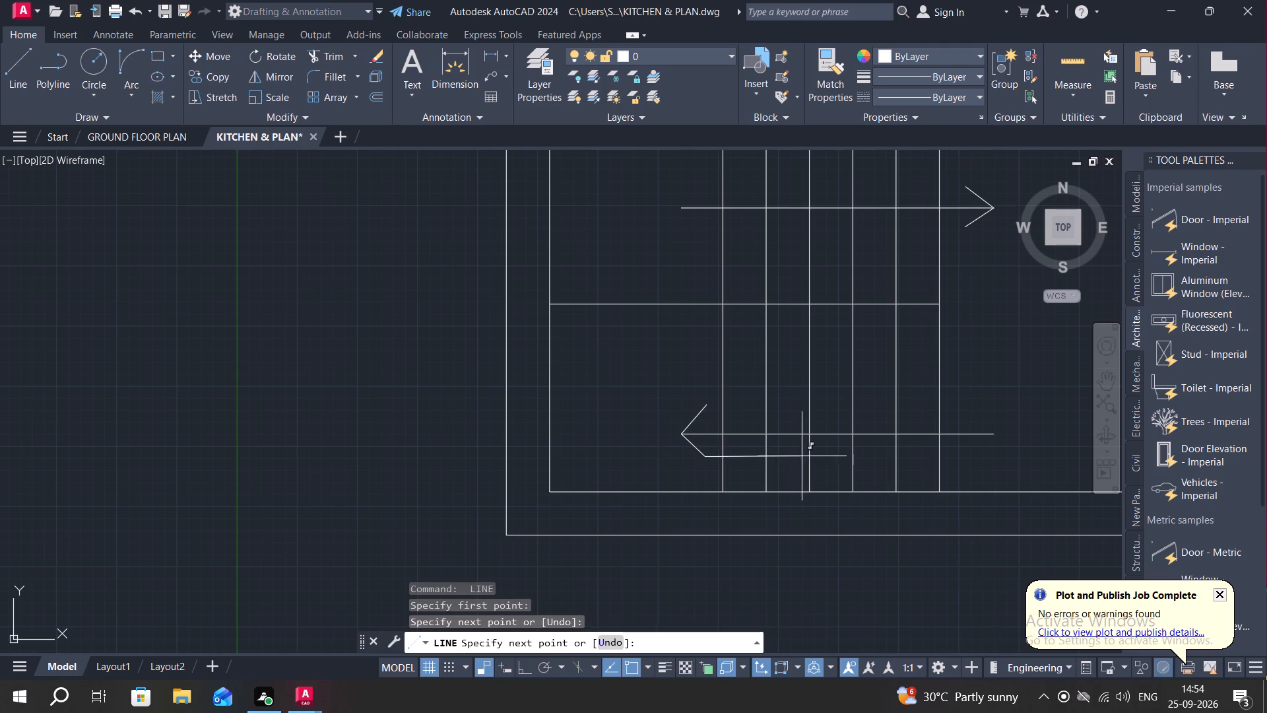
key("Escape")
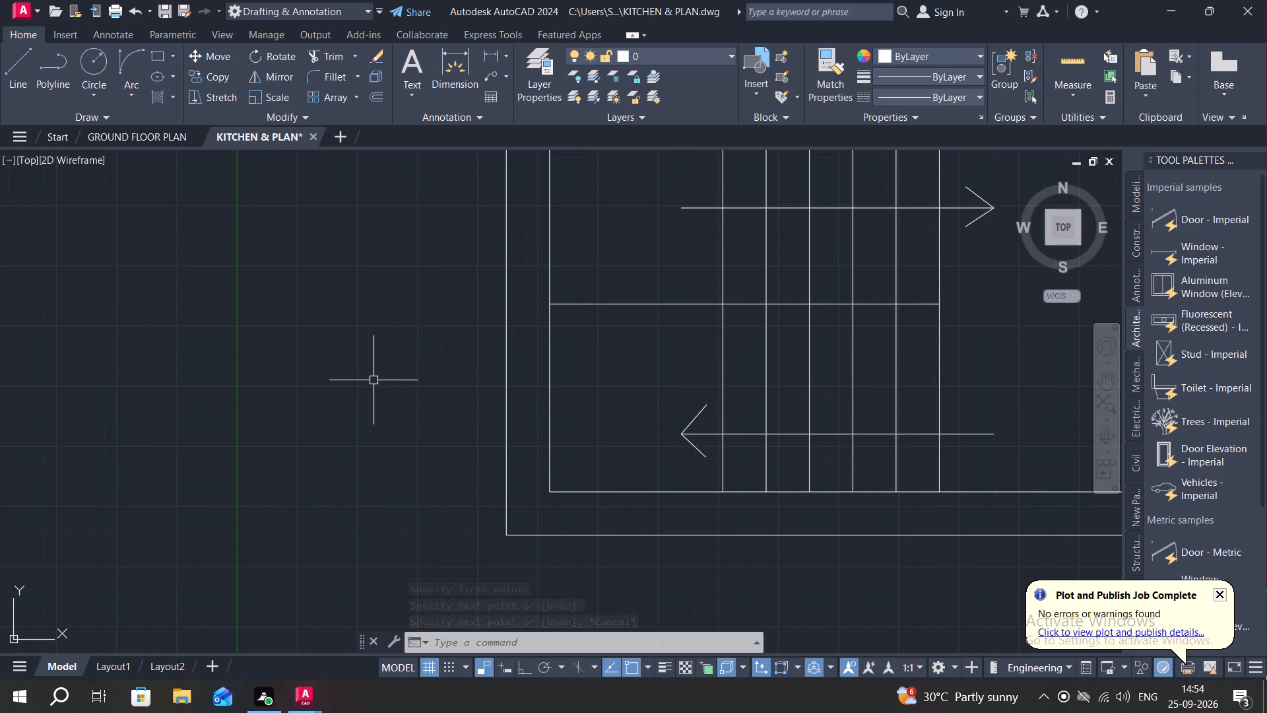
With Ortho on, draw a line chain around the south-east room: 3" south from its south-west corner, further south, about 13'-8" east, and north past its top wall.
scroll(179, 452, "down", 1)
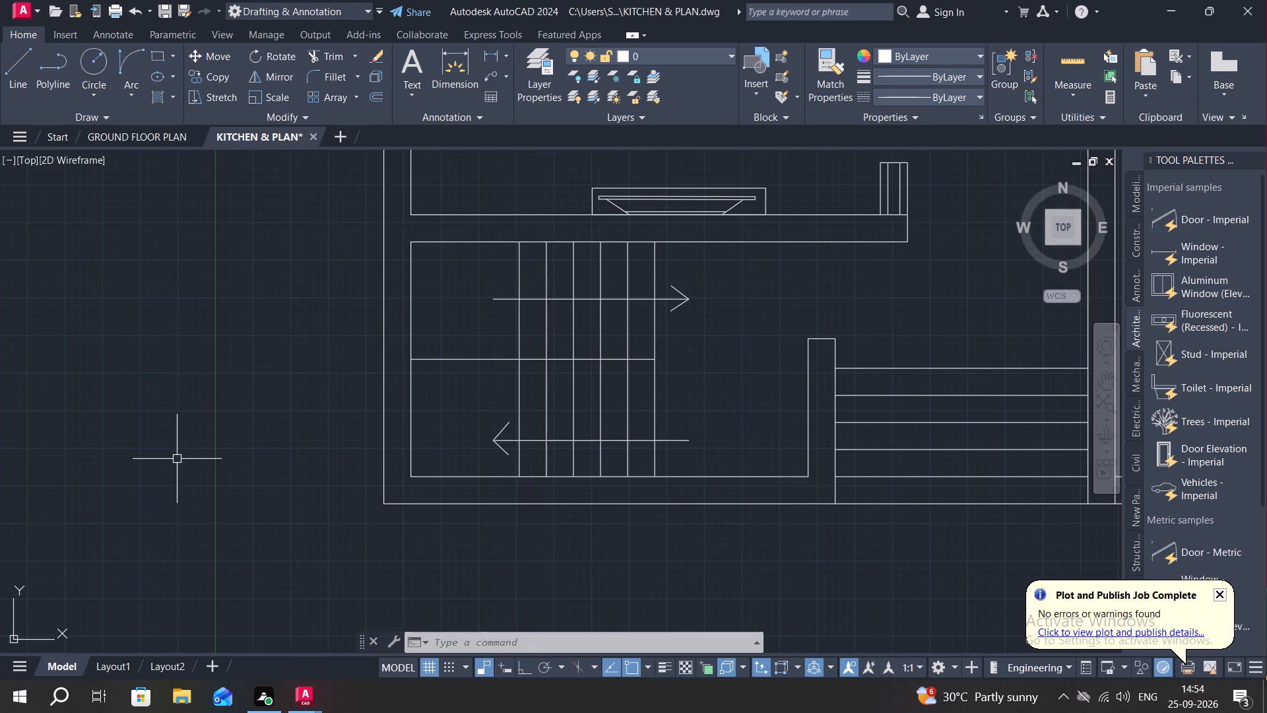
scroll(176, 459, "down", 2)
scroll(229, 452, "down", 2)
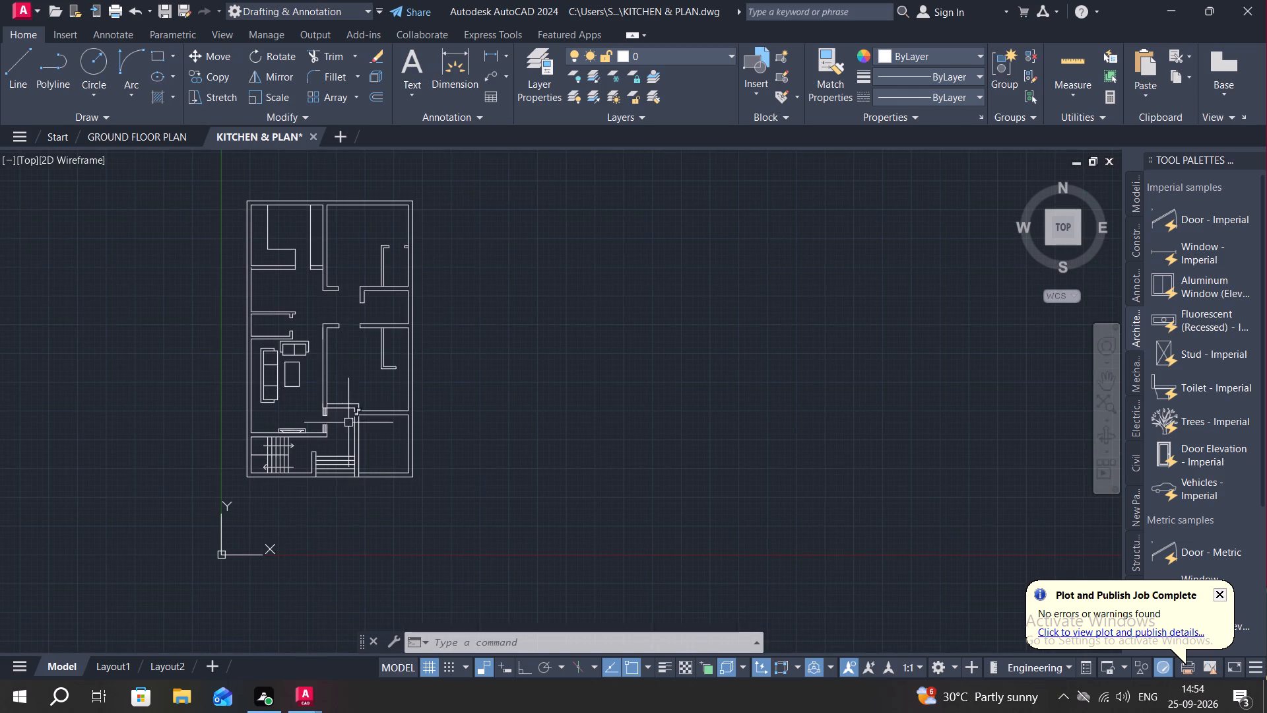
middle_click_drag(346, 417, 682, 388)
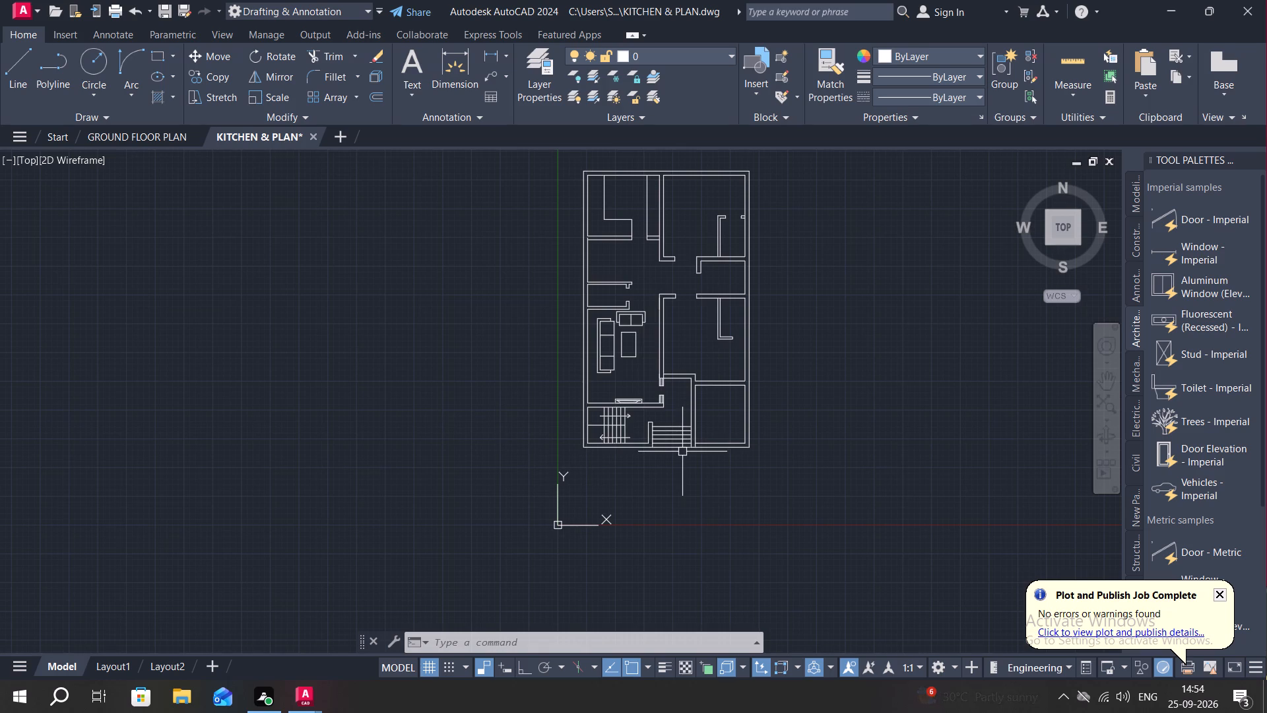
type("L")
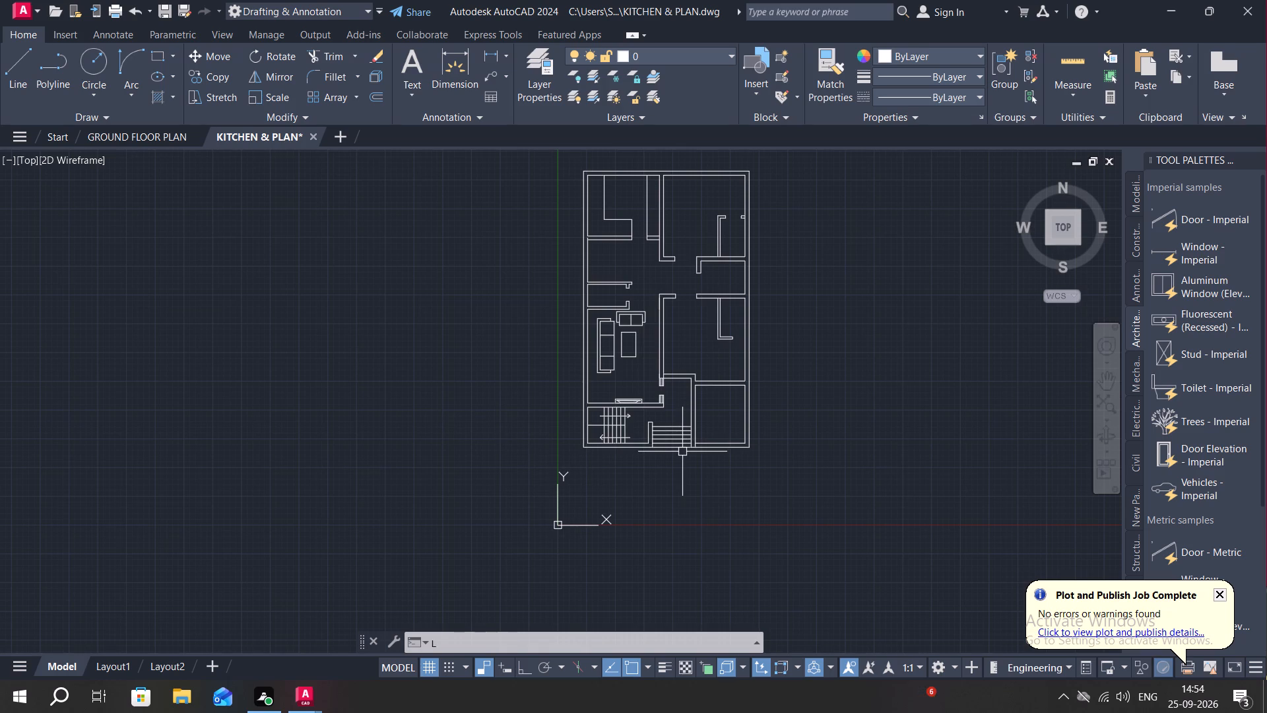
key("space")
left_click(688, 452)
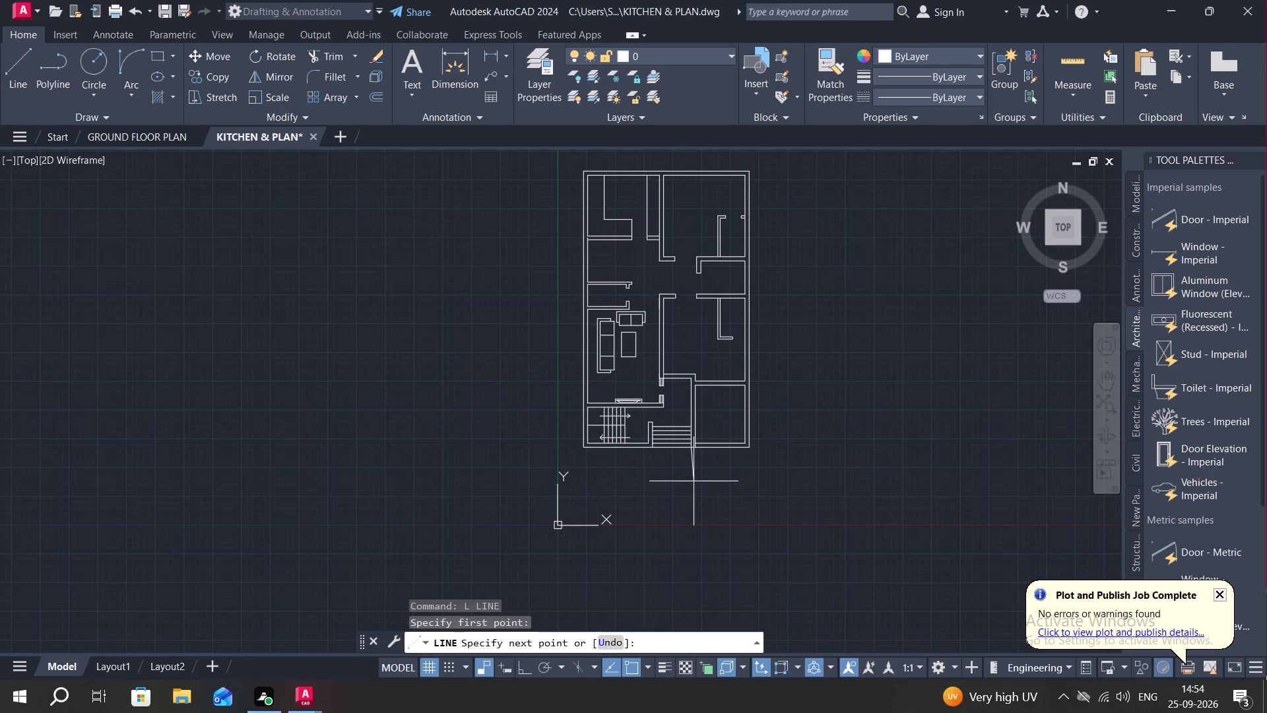
key("F8")
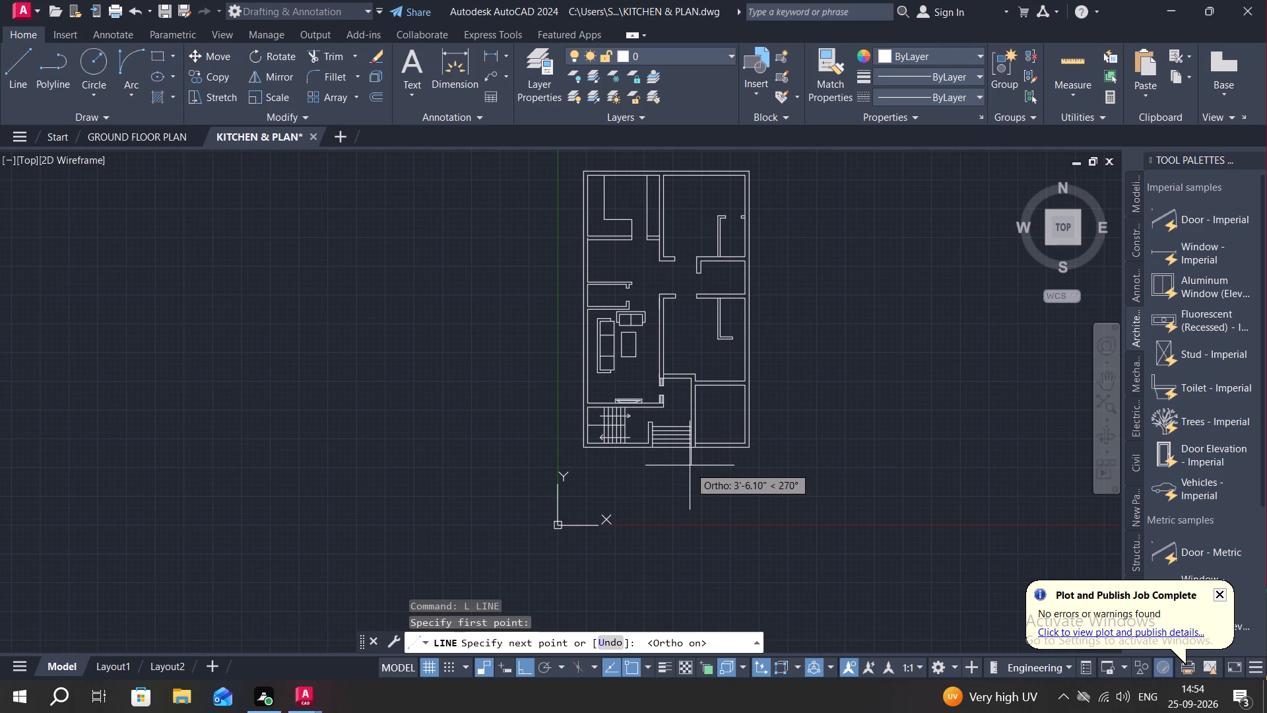
type("3\"")
key("Return")
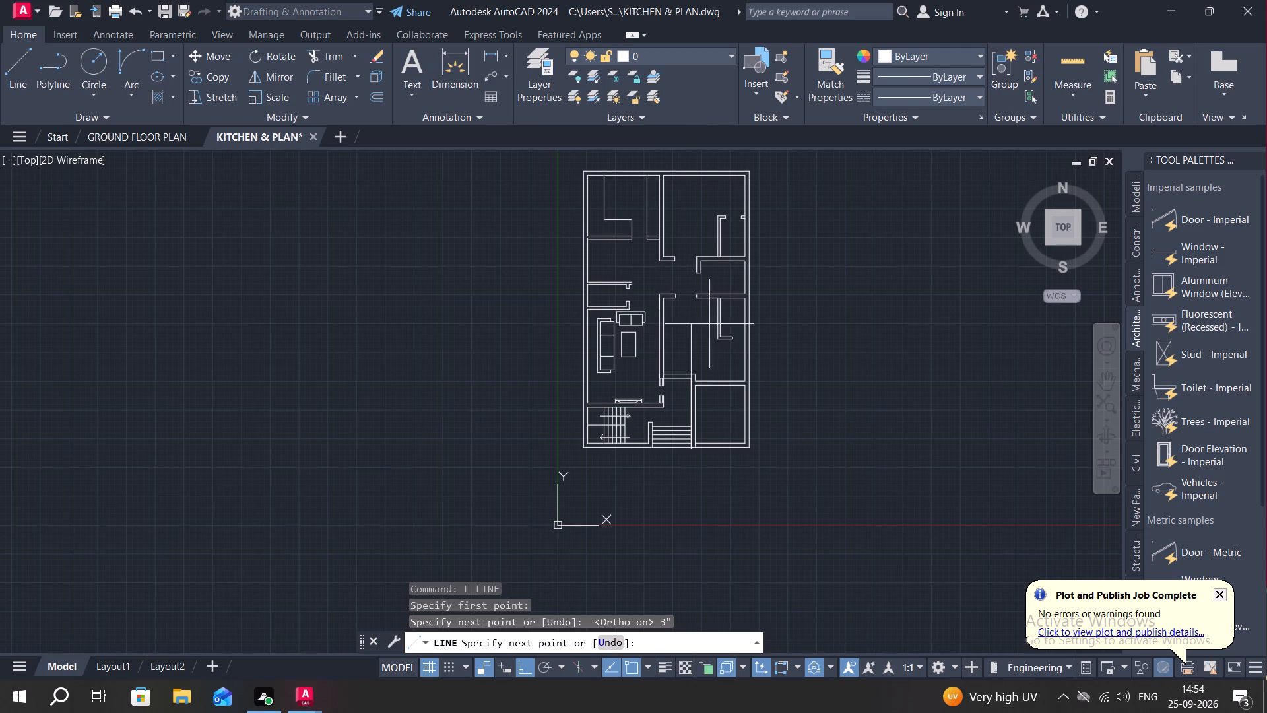
left_click(691, 465)
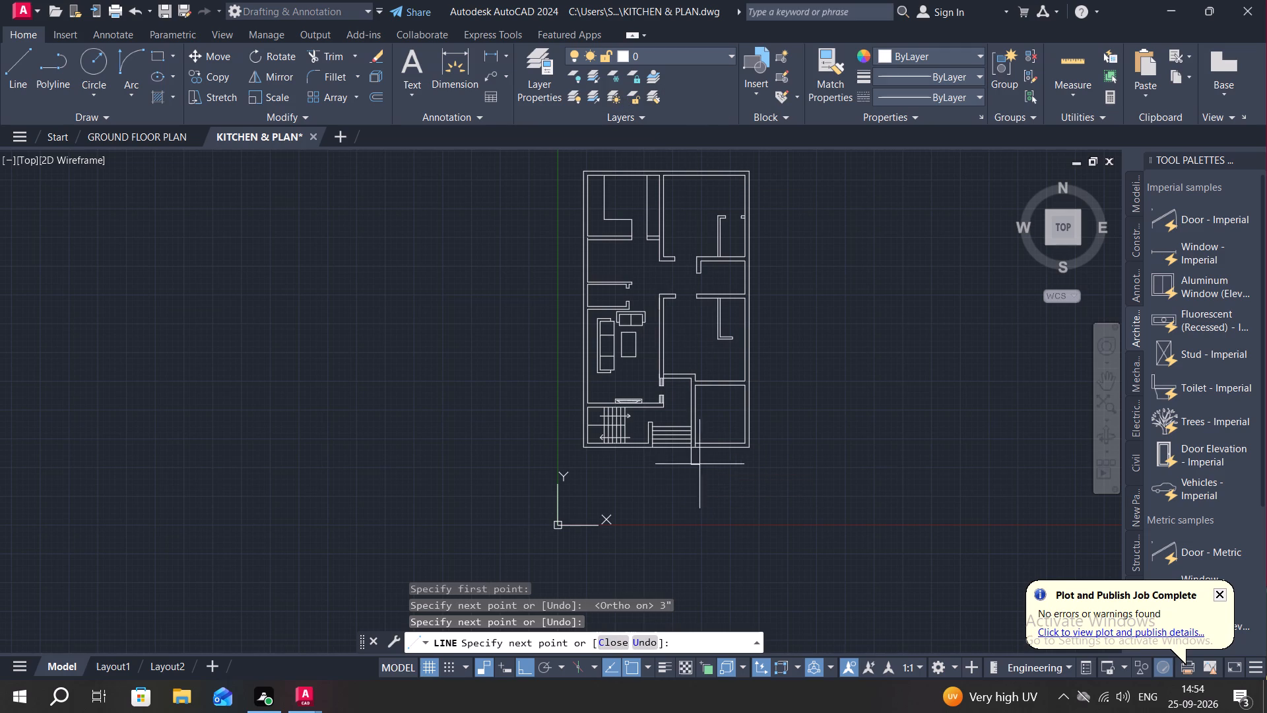
left_click(765, 454)
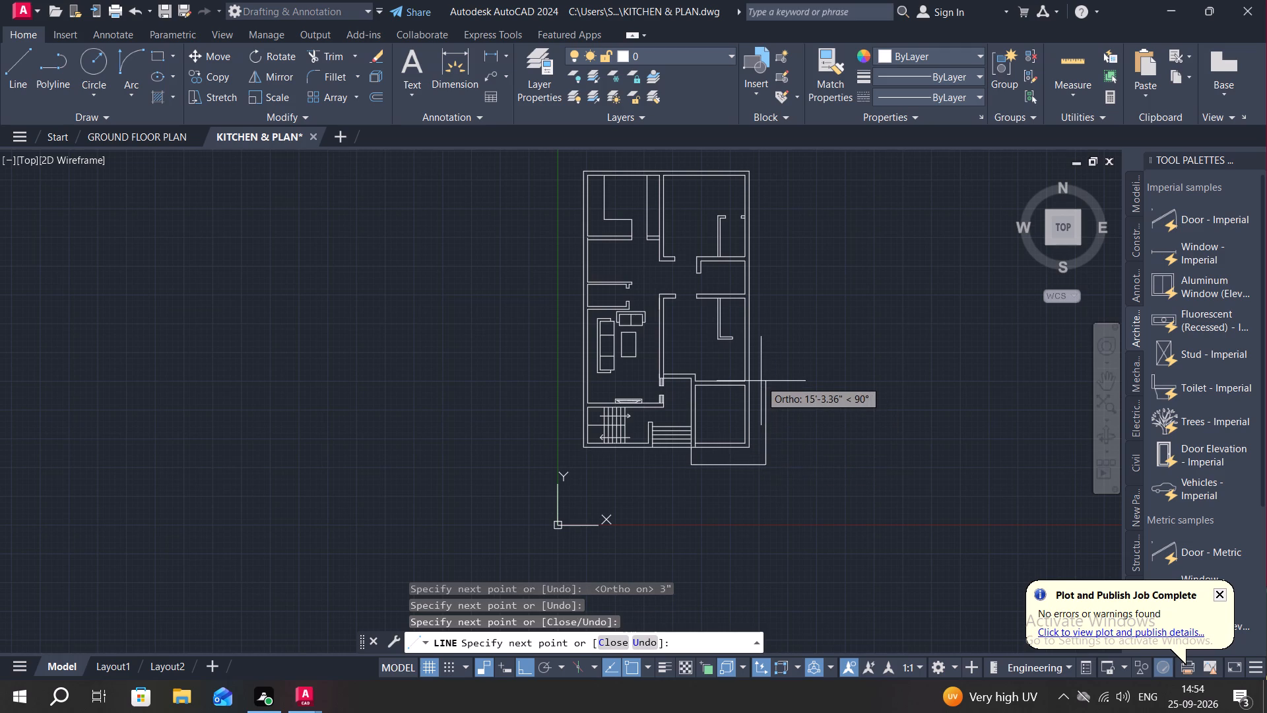
scroll(763, 379, "up", 1)
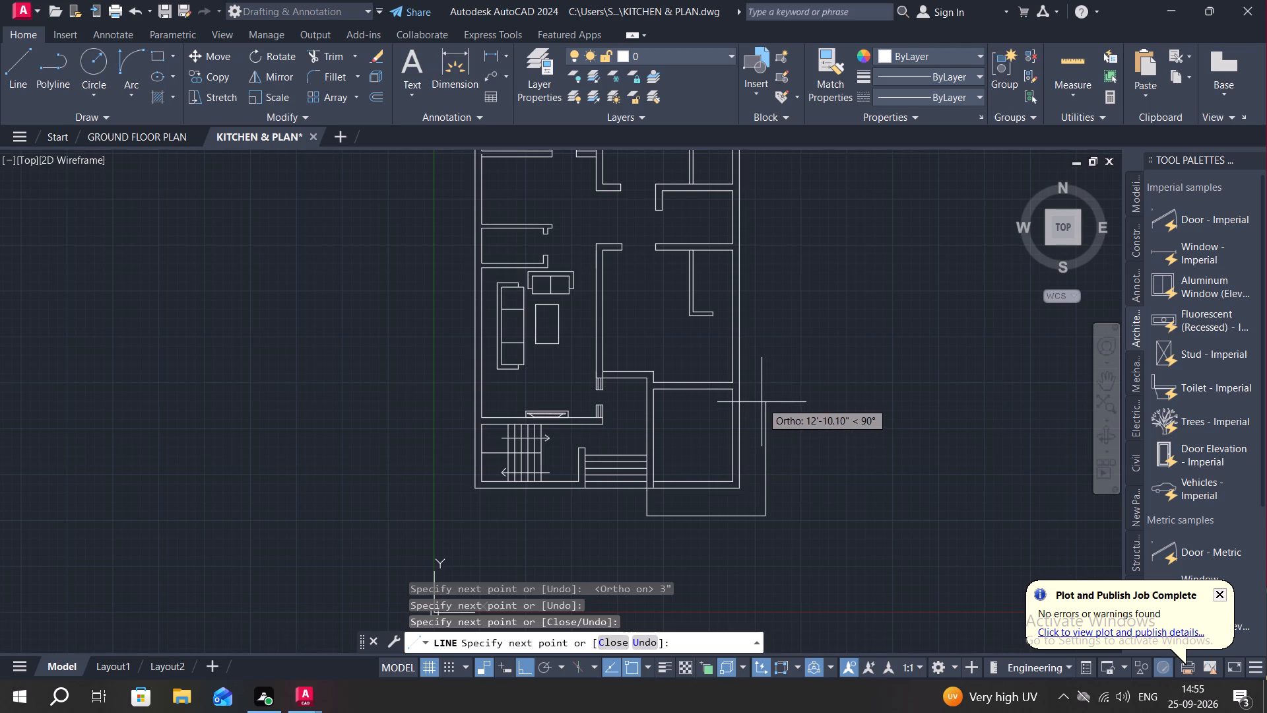
left_click(762, 368)
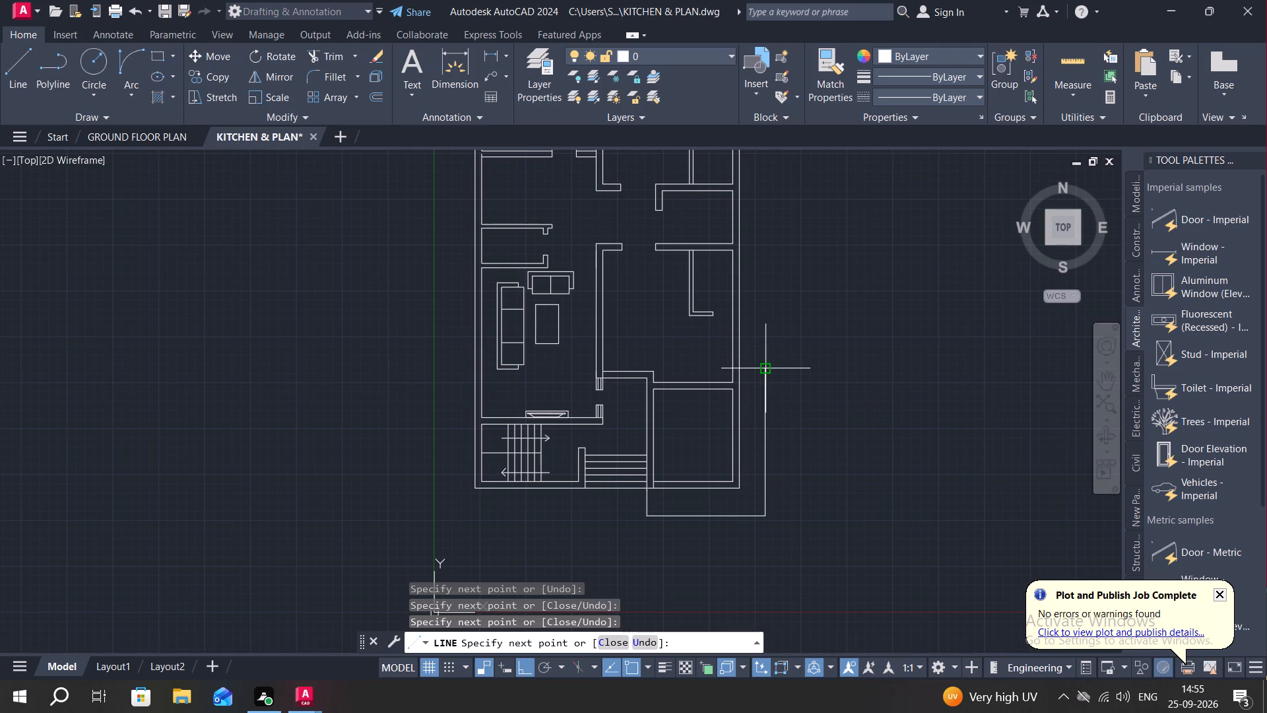
key("Escape")
Draw a short horizontal line from the east wall at the south-east room's top edge to the new outer vertical line.
key("space")
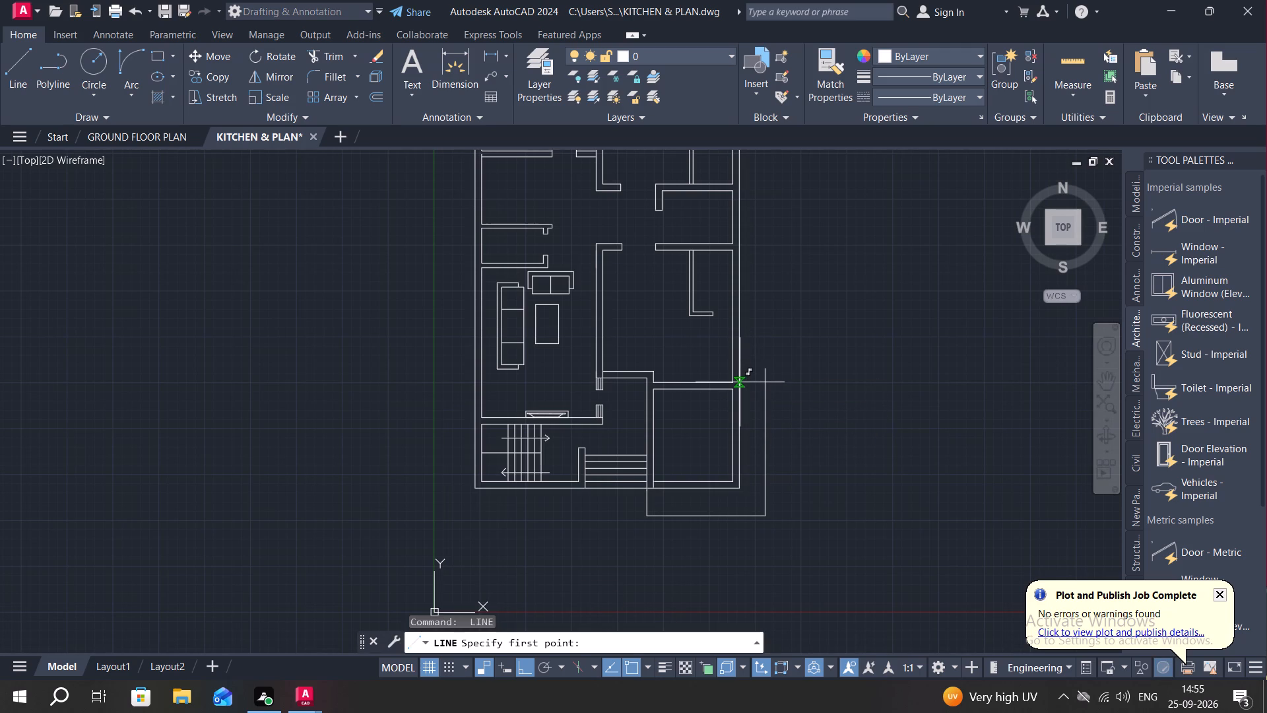
left_click(740, 382)
left_click(770, 382)
key("Escape")
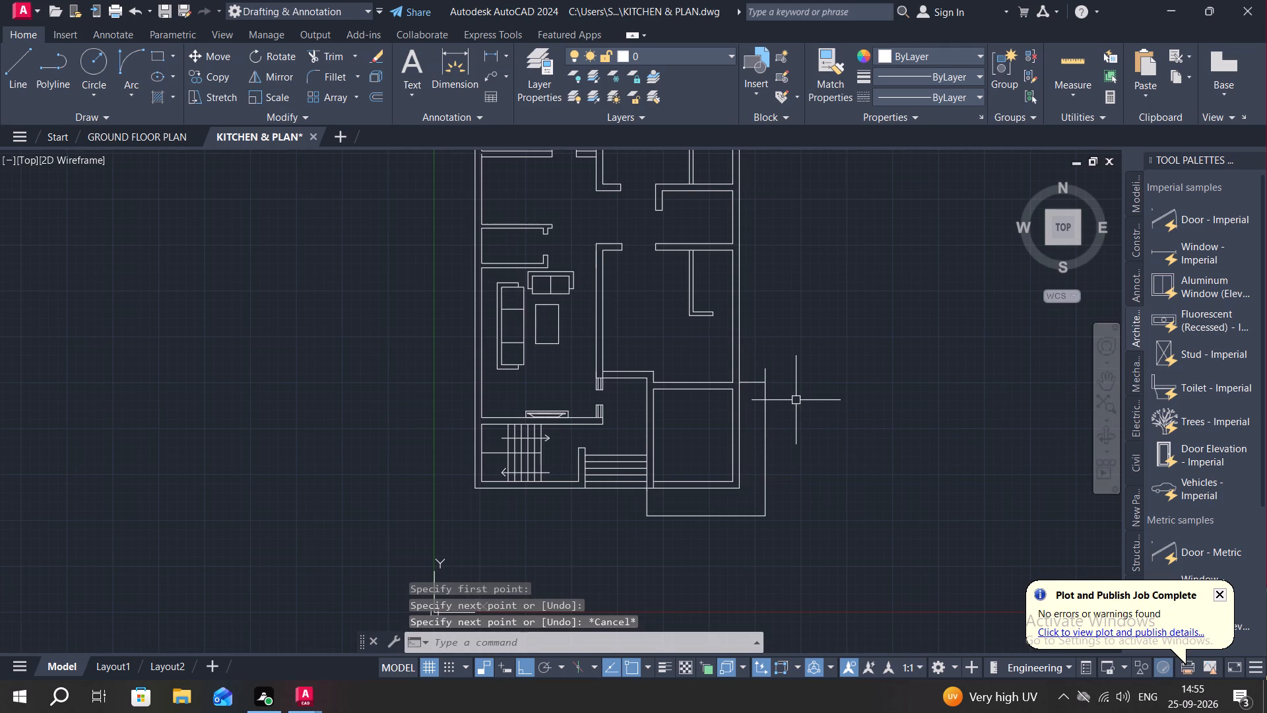
Trim the outer vertical line's overshoot above the short horizontal line.
type("TR")
key("space")
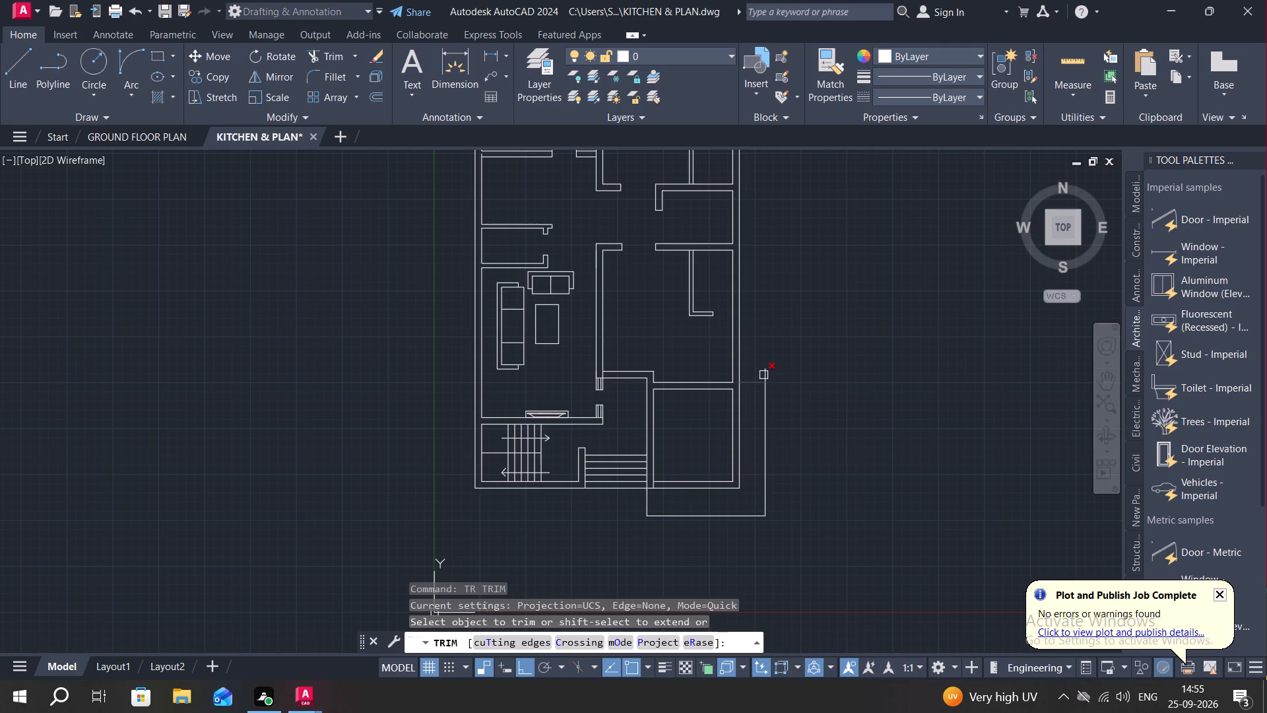
left_click(763, 373)
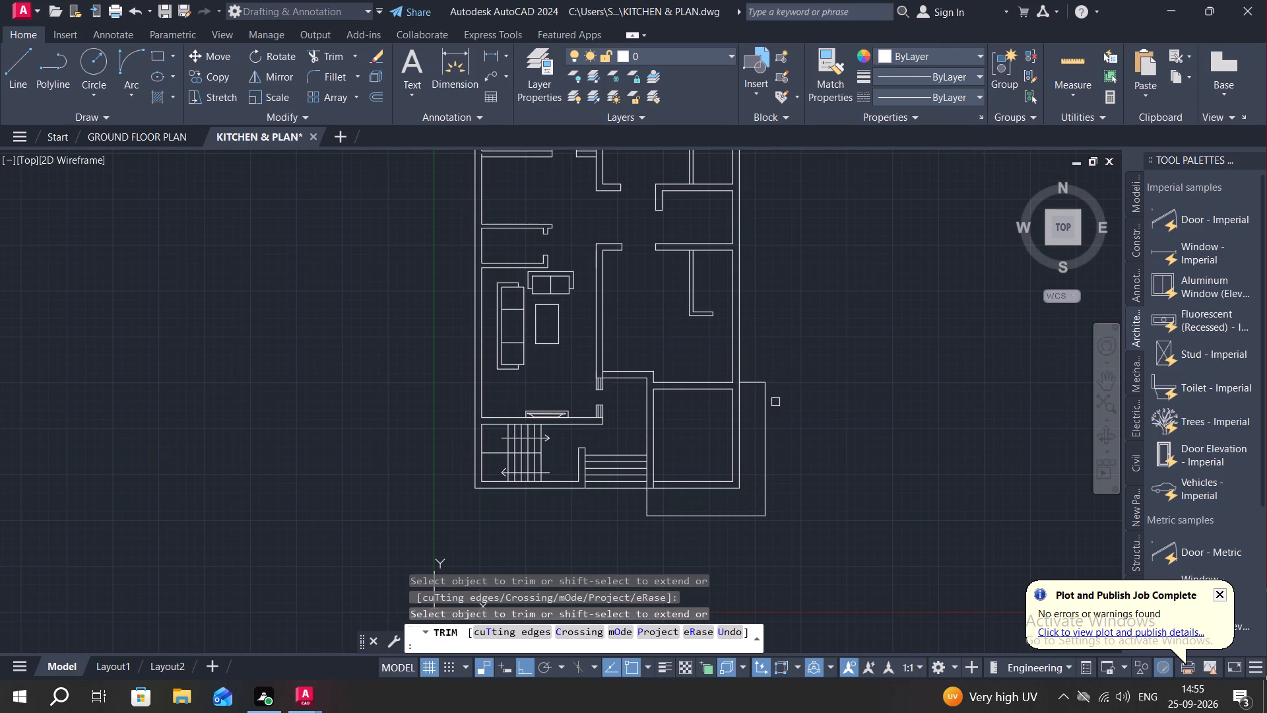
key("grave")
key("Escape")
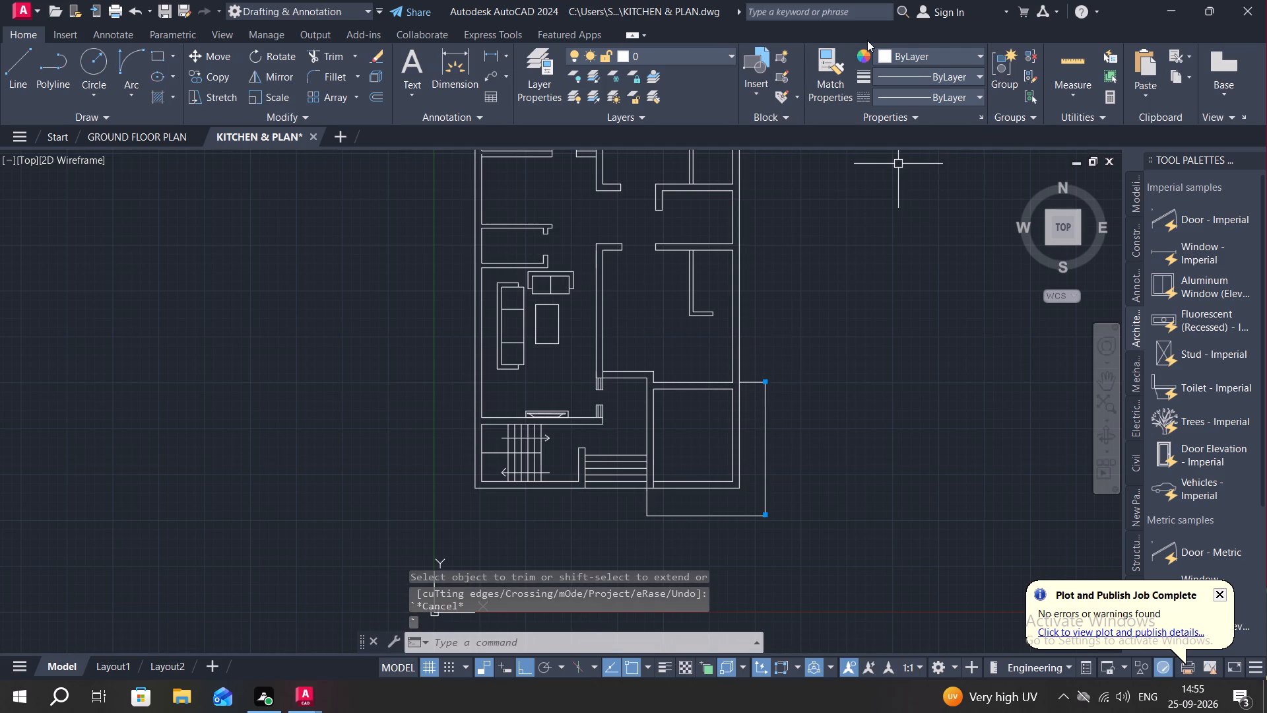
Load the ACAD_ISO02W100 ISO dash linetype and make it the current linetype.
left_click(921, 91)
left_click(894, 174)
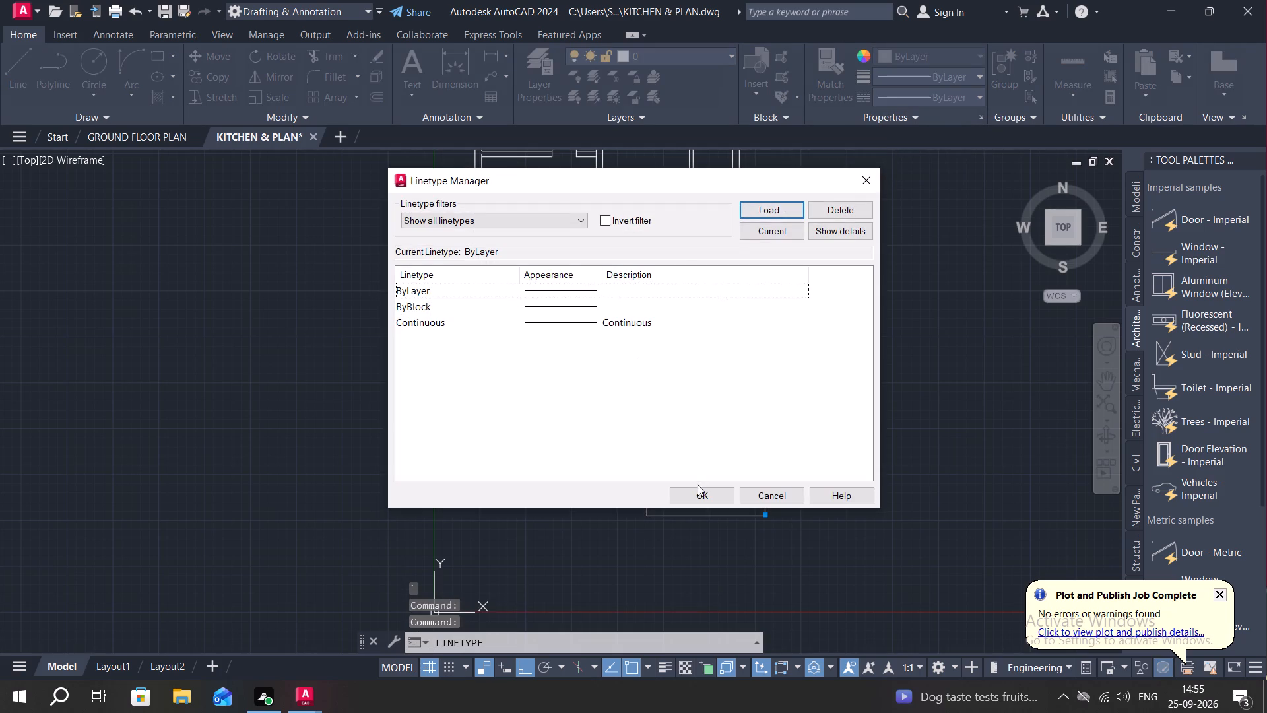
left_click(783, 208)
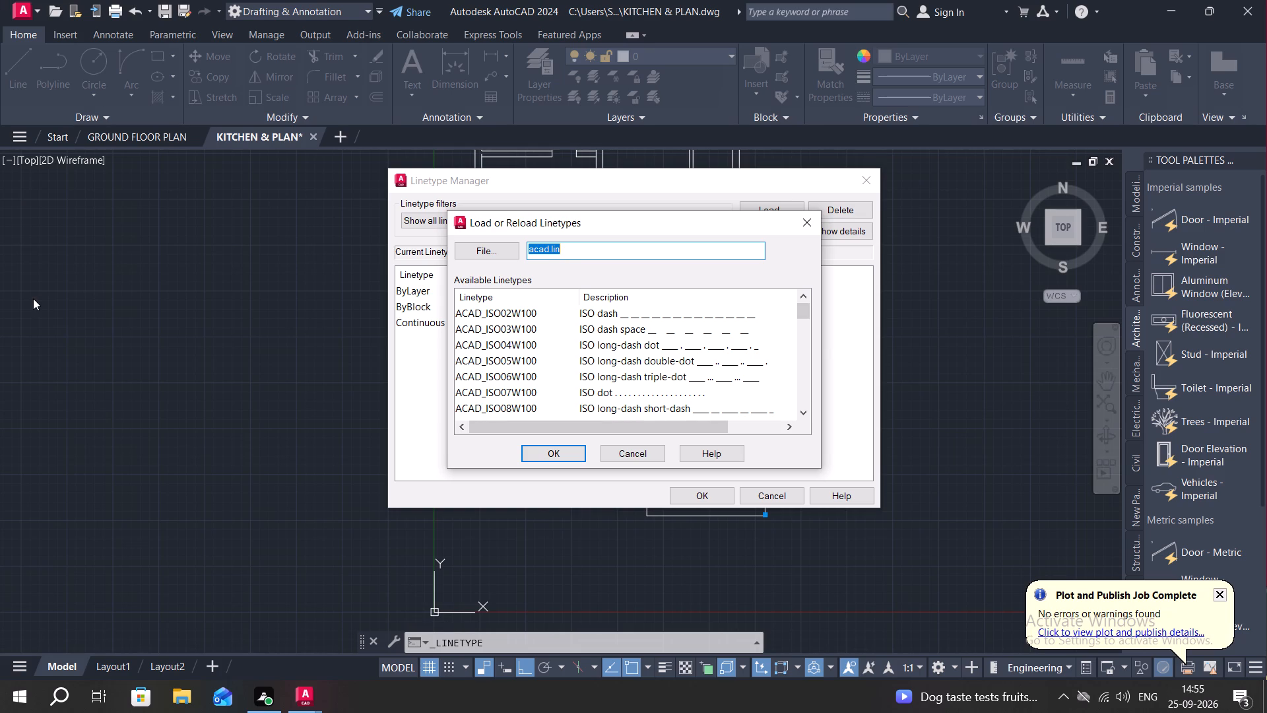
left_click(589, 312)
left_click(552, 452)
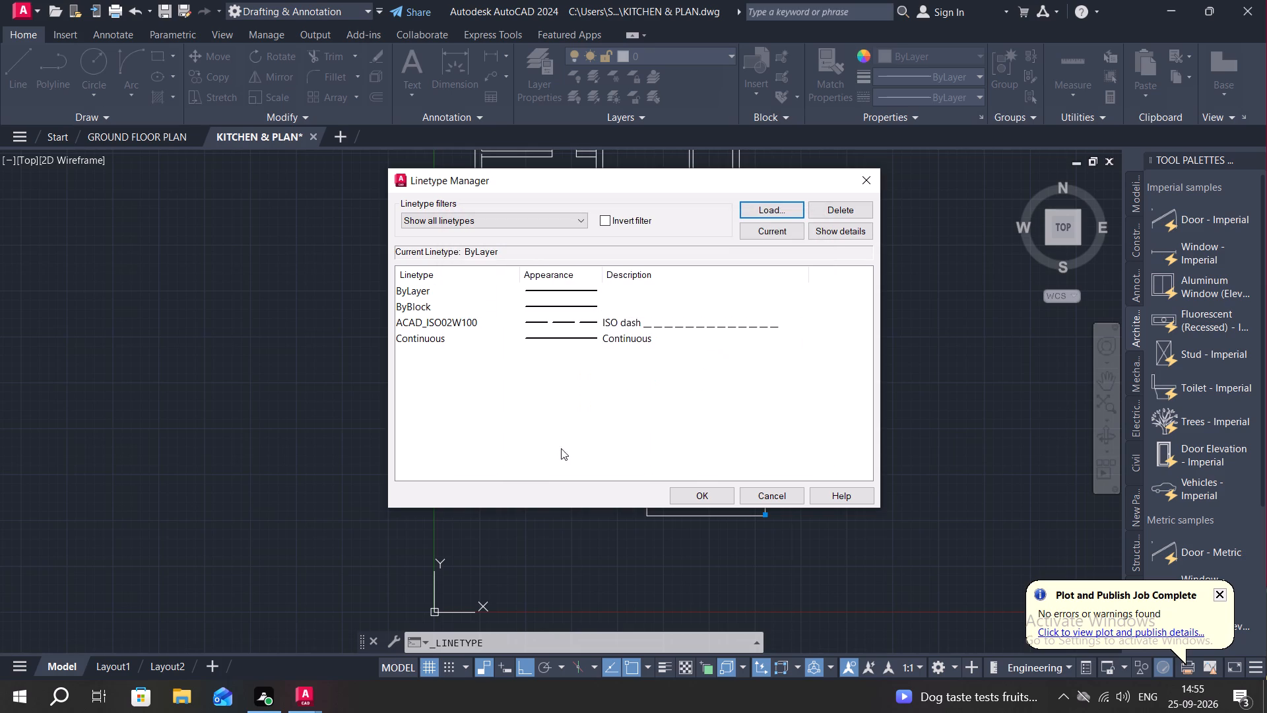
left_click(718, 496)
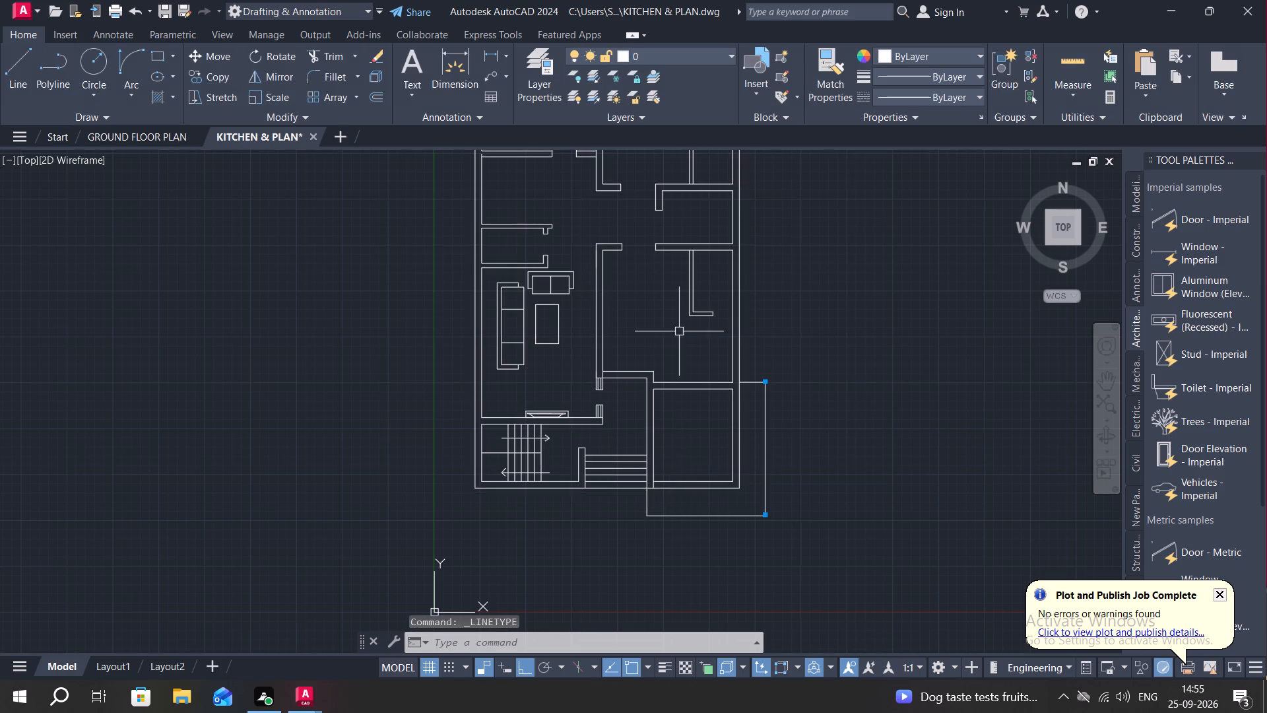
left_click(966, 96)
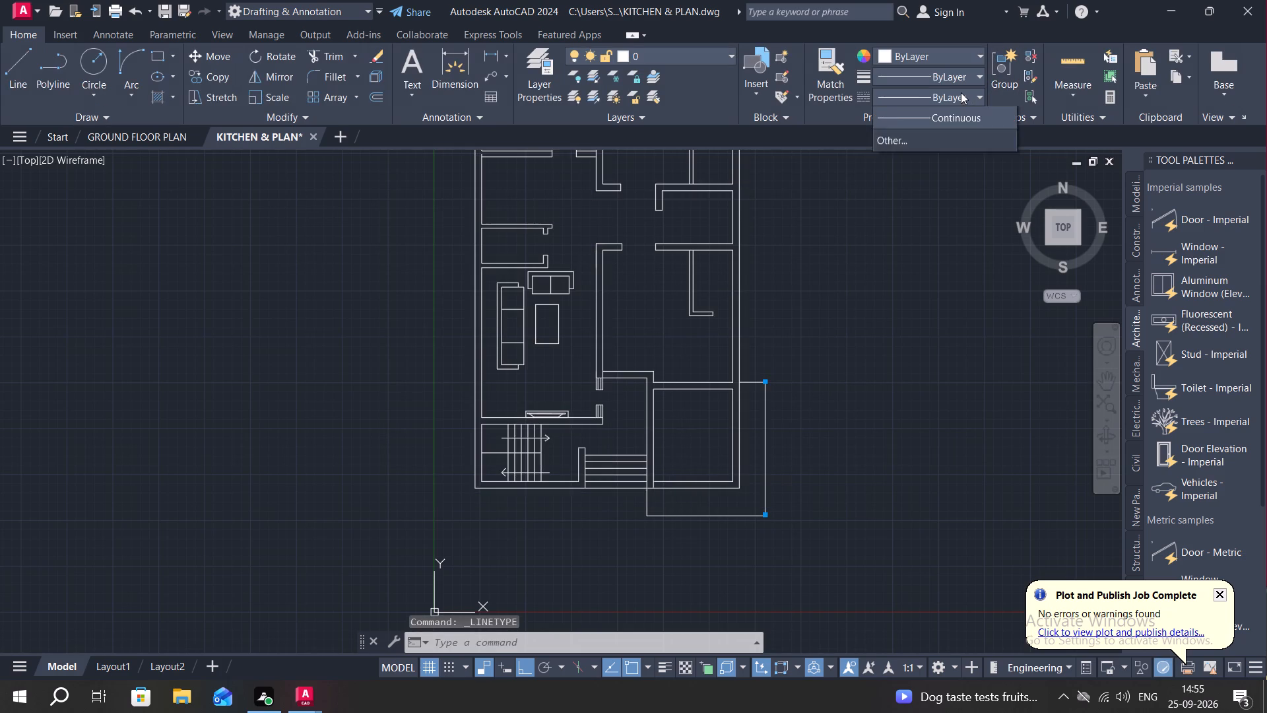
left_click(943, 151)
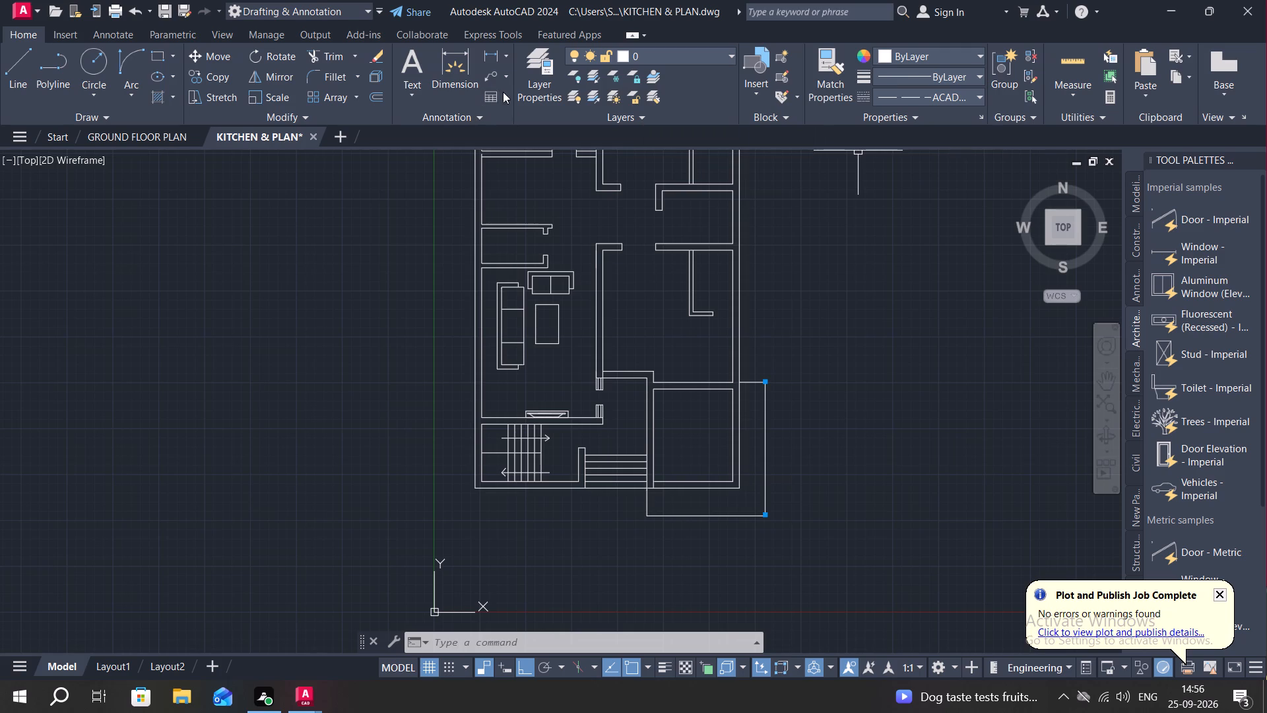
key("Escape")
Draw a horizontal sample line in the dashed linetype in the empty space east of the plan.
type("L")
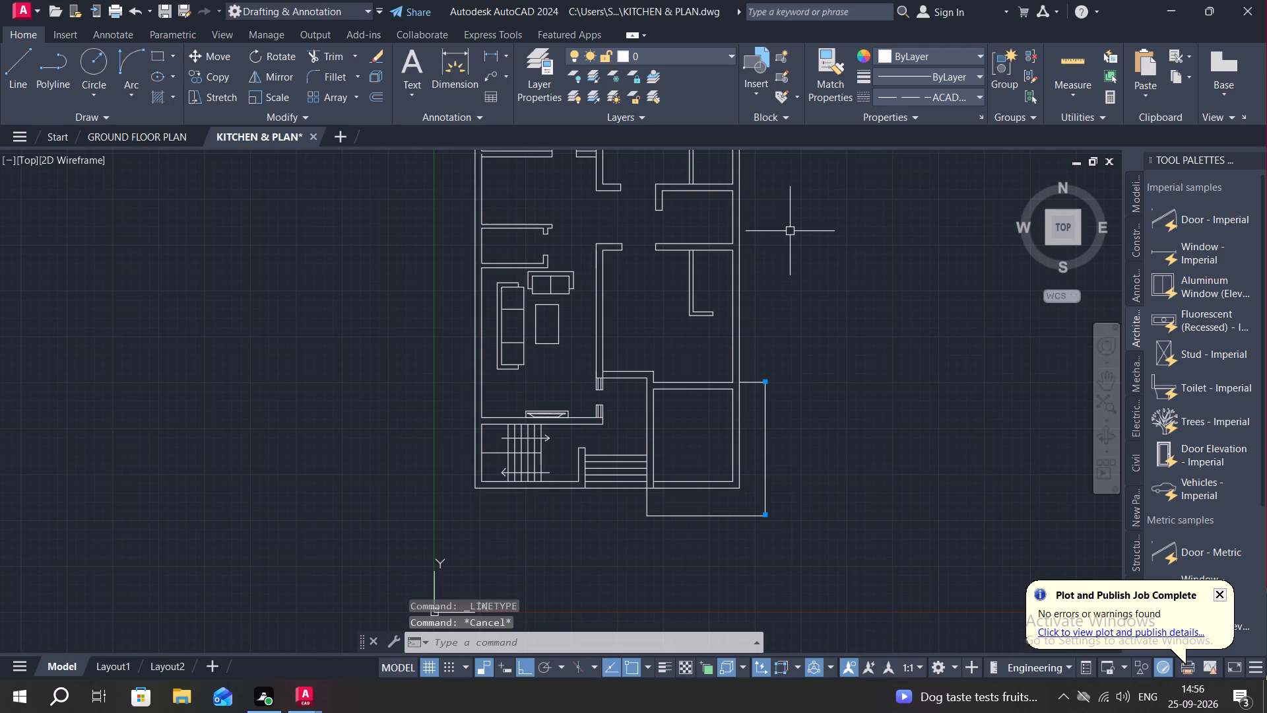
key("space")
left_click(801, 297)
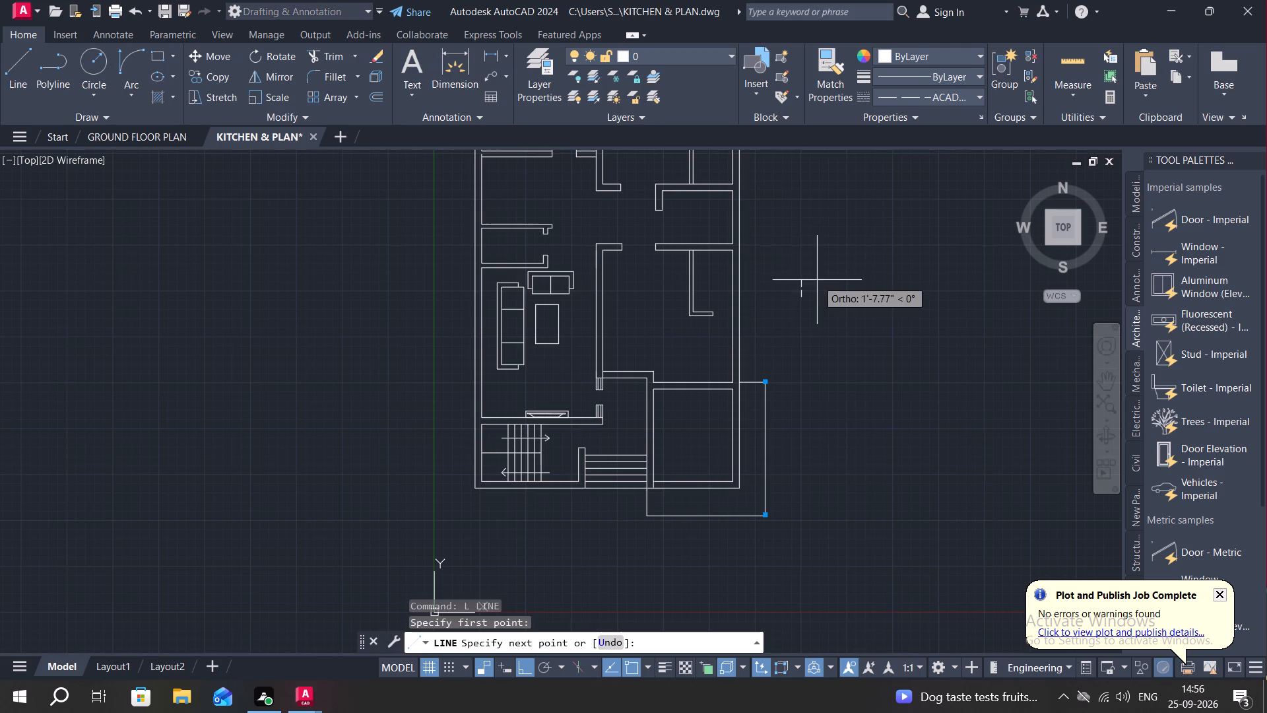
left_click(895, 244)
key("Escape")
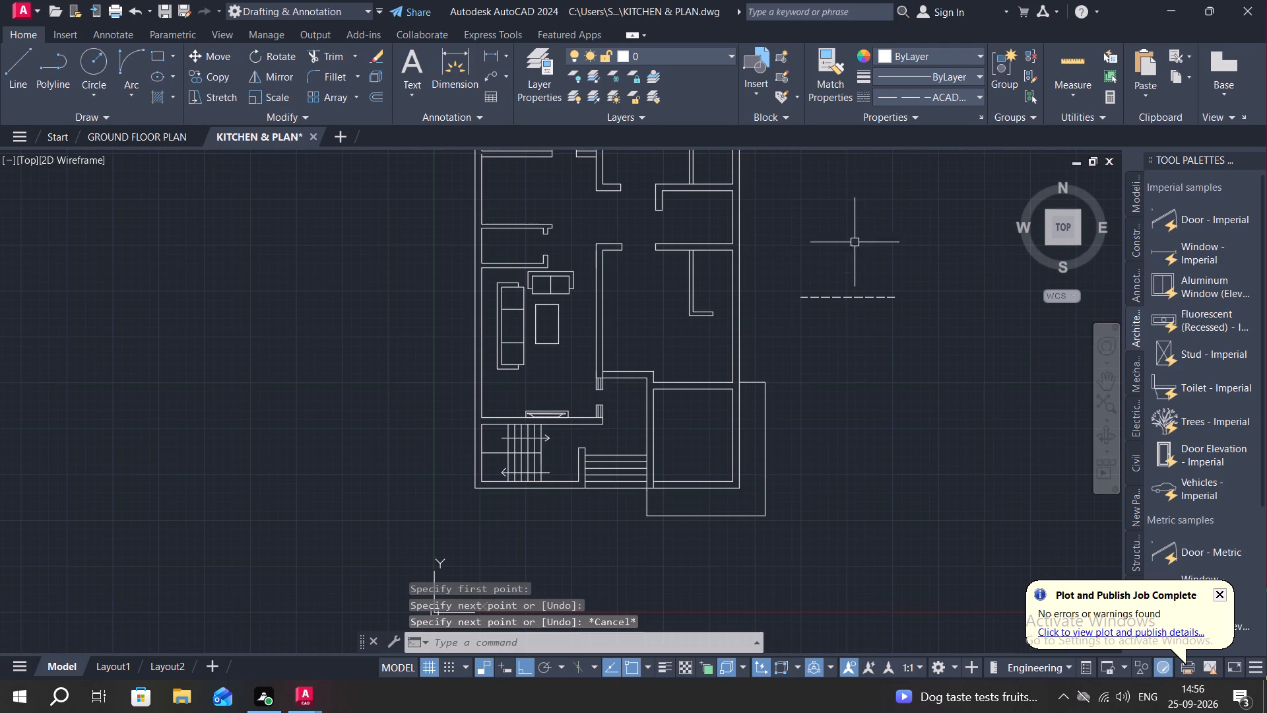
Match the dashed sample line's properties onto the four outline lines around the south-east room.
left_click(829, 69)
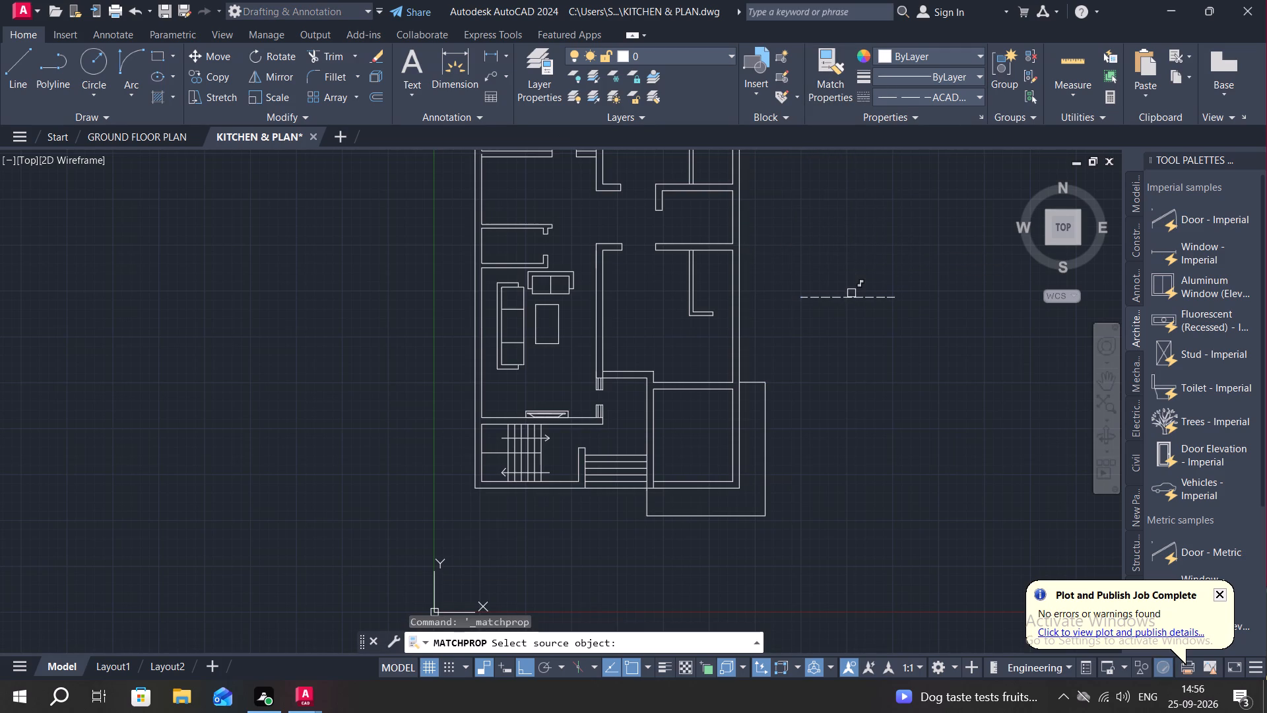
left_click(851, 293)
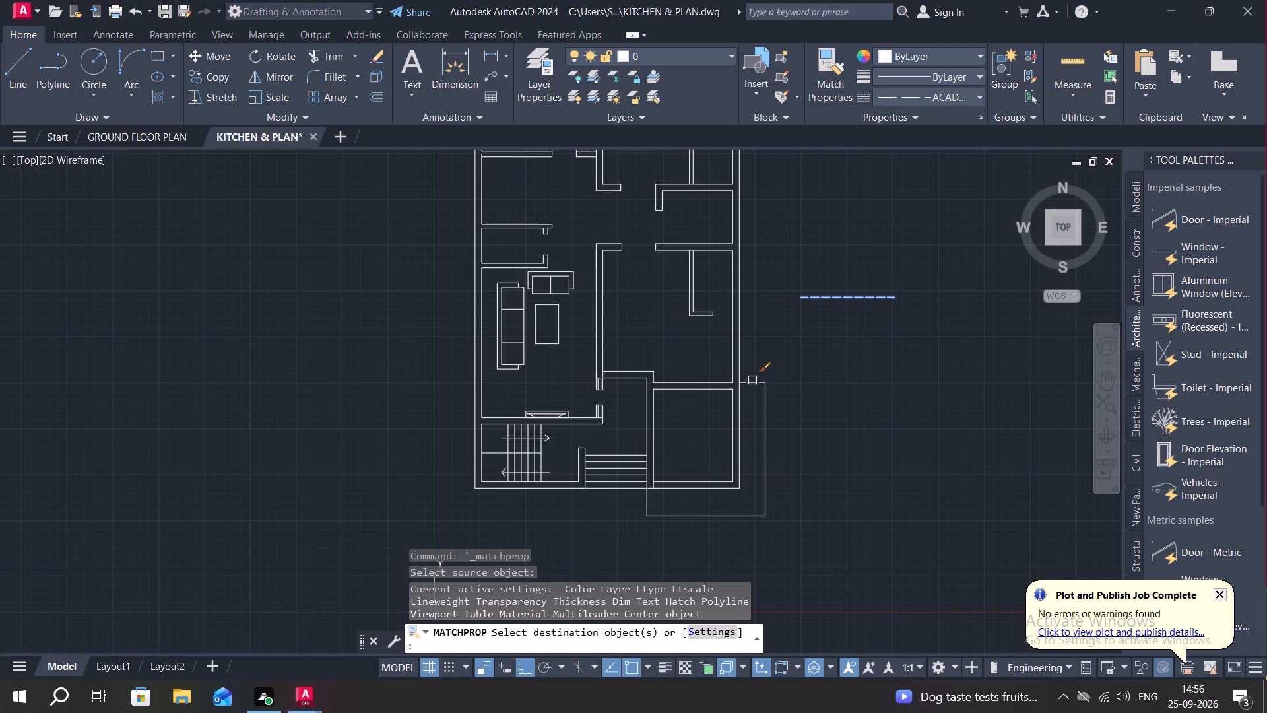
left_click(753, 380)
left_click(765, 397)
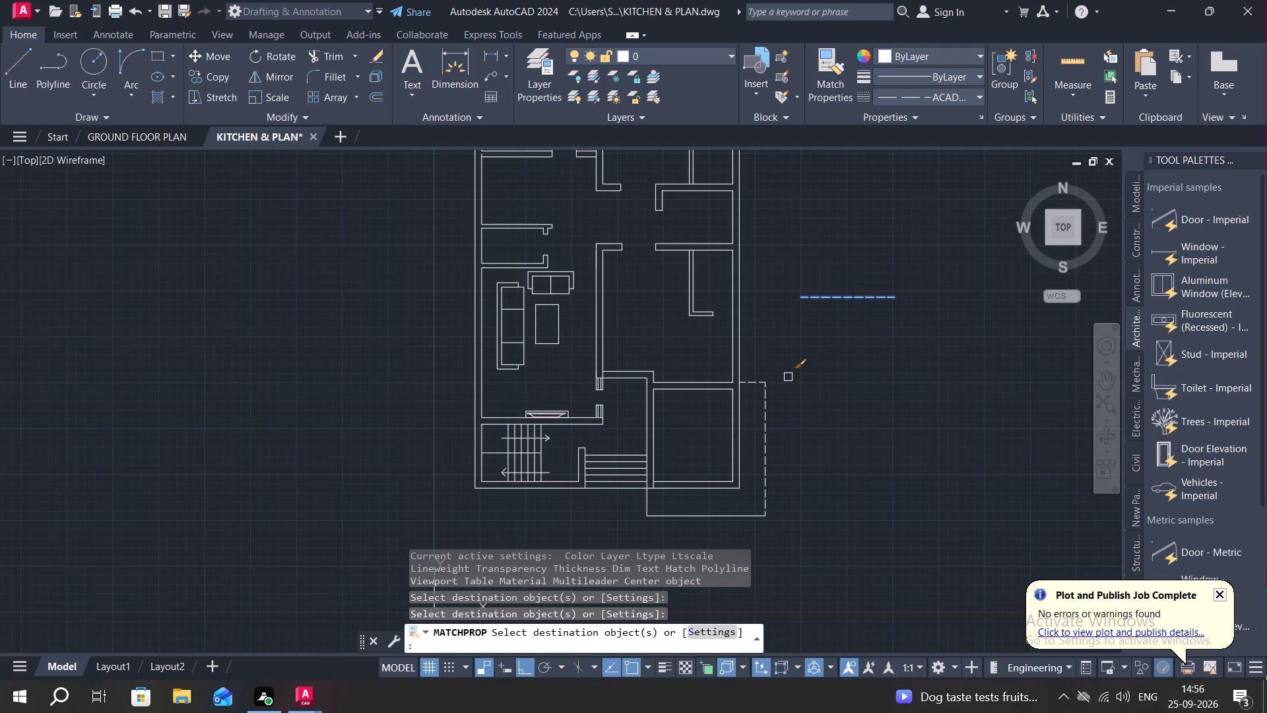
middle_click_drag(824, 422, 845, 330)
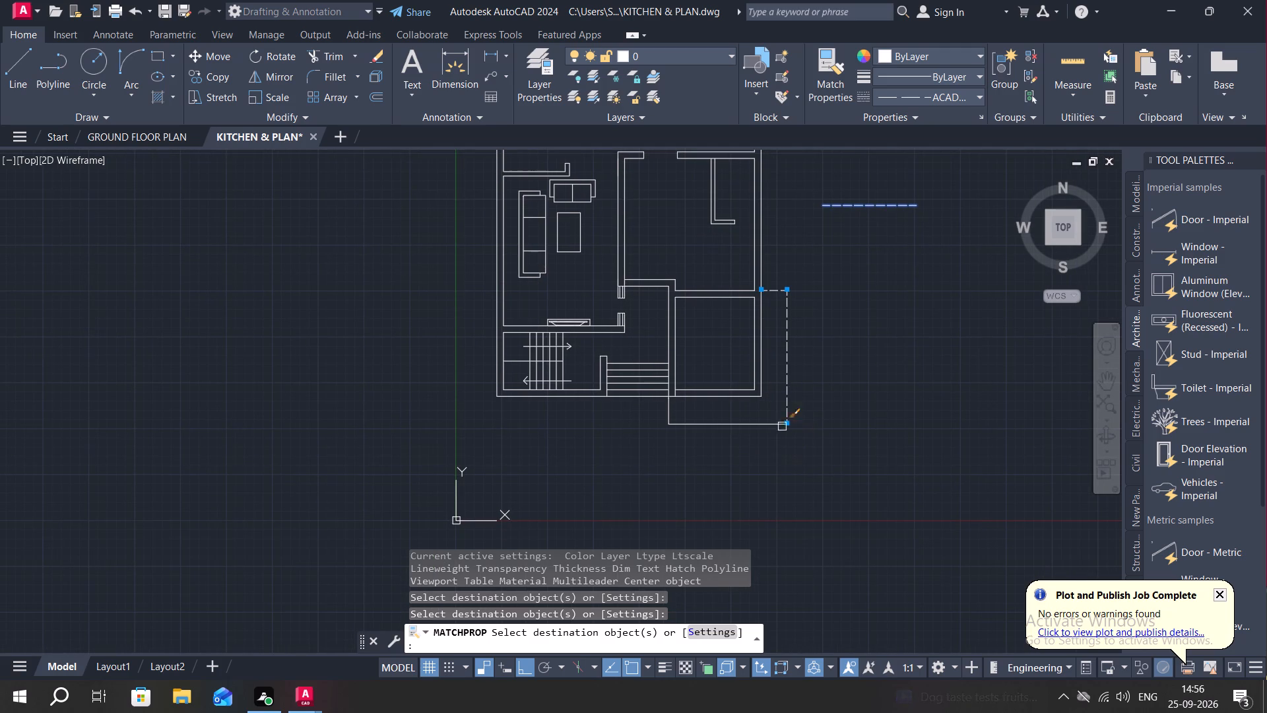
left_click(769, 424)
scroll(665, 422, "up", 1)
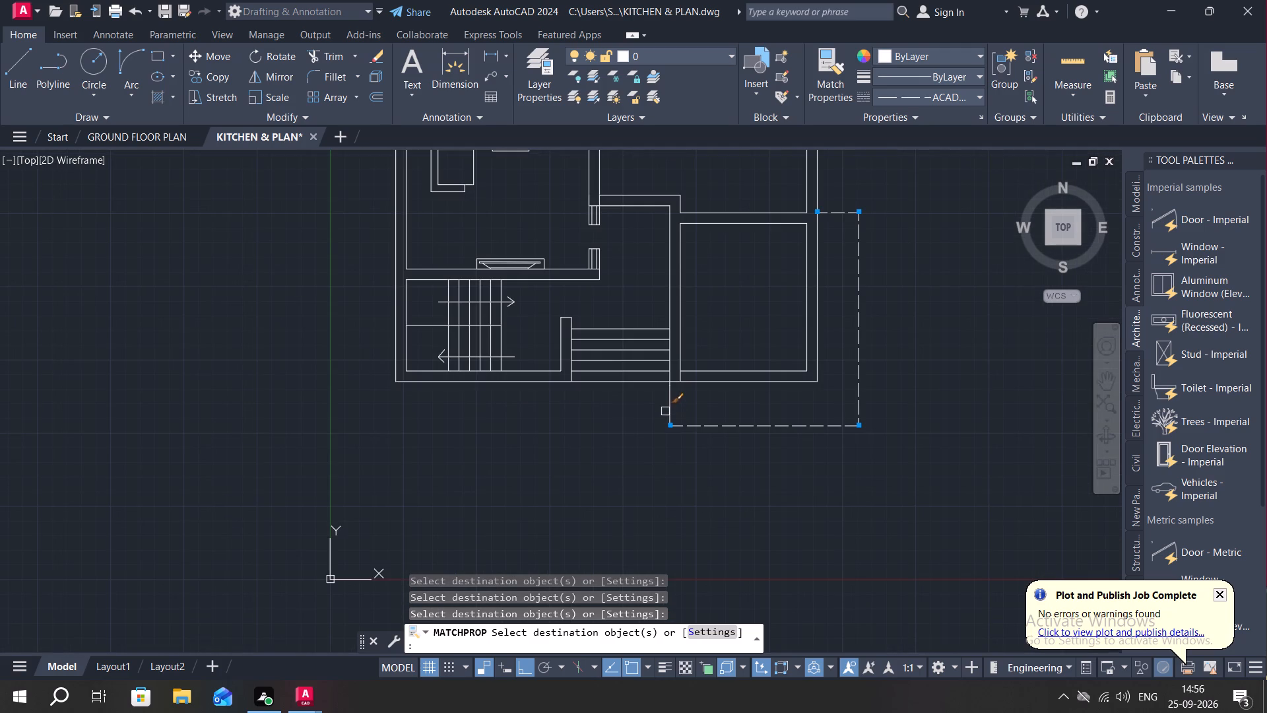
left_click(666, 407)
key("Escape")
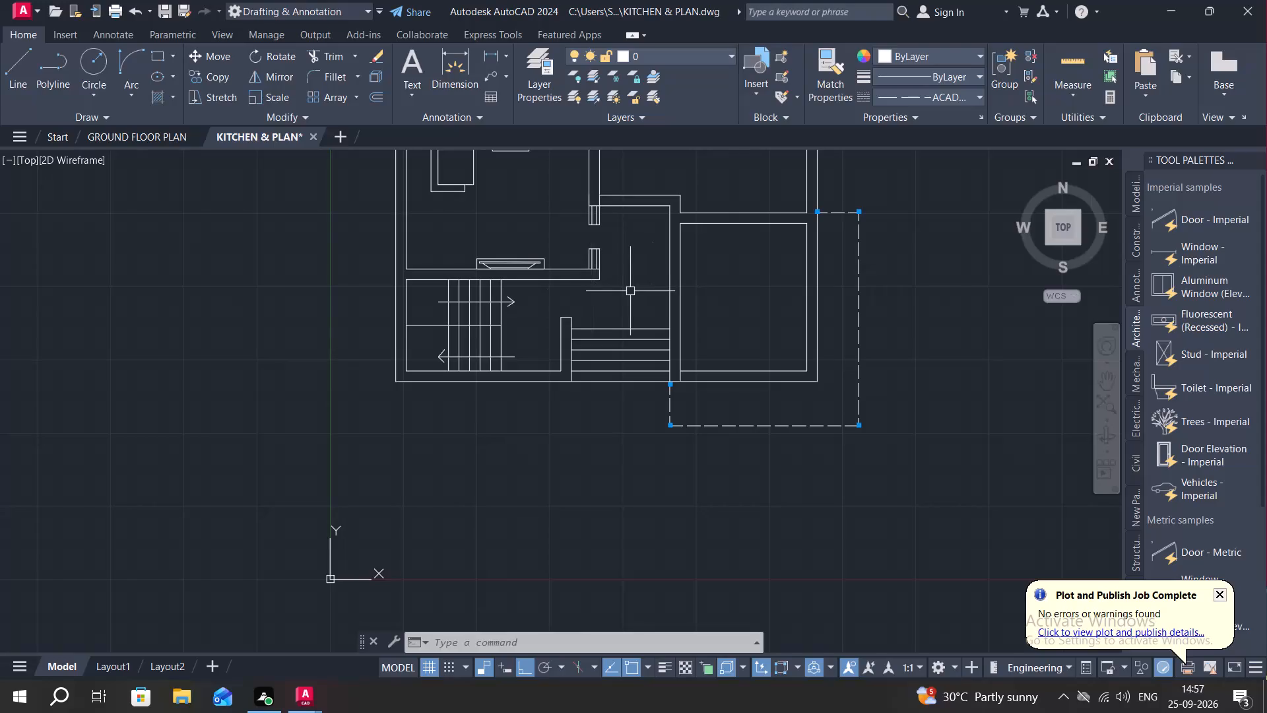
key("Escape")
Extend the south-east room's upper inner wall line east to the outer wall face.
type("EX")
key("space")
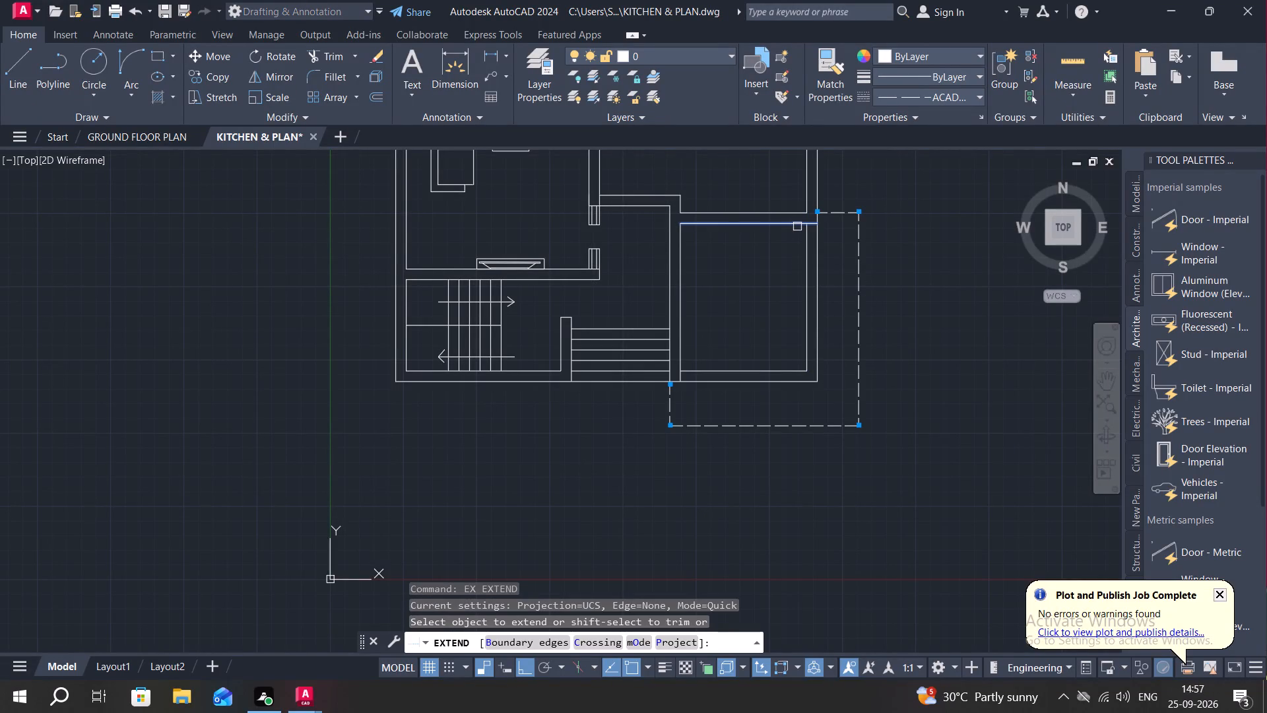
left_click(794, 226)
key("Escape")
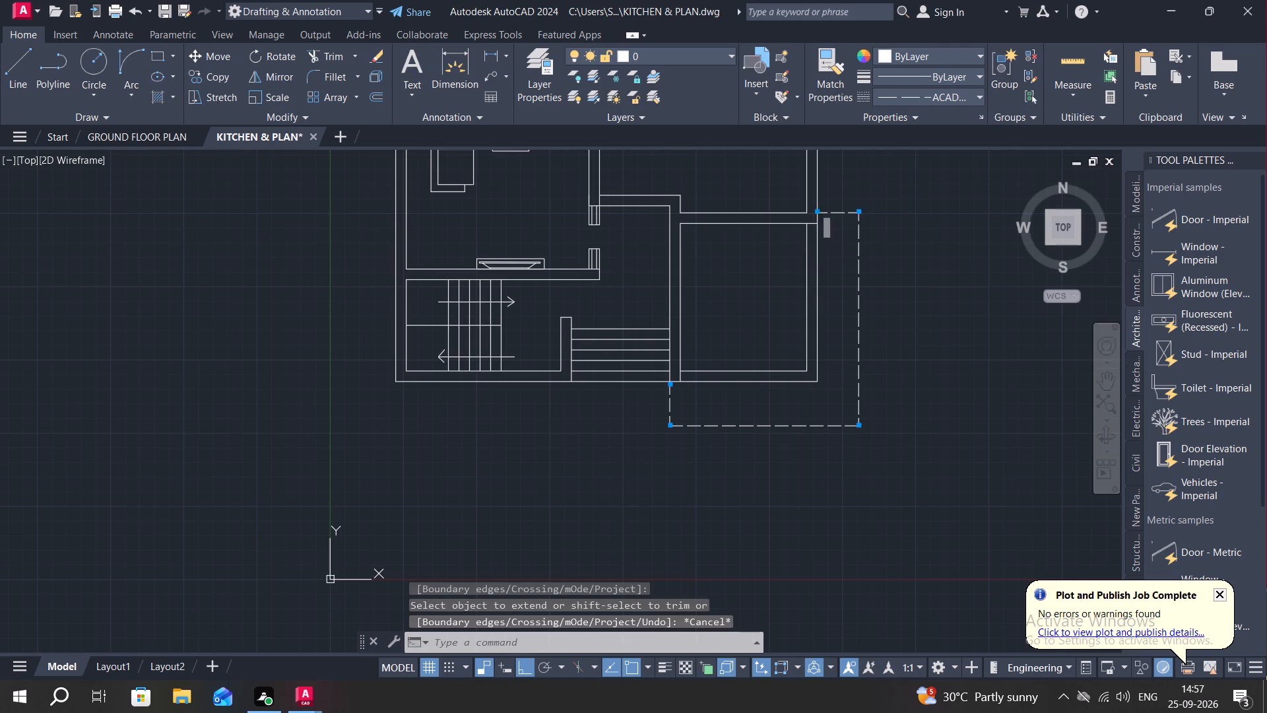
Trim away the double wall lines on the south-east room's east and south sides.
type("TR")
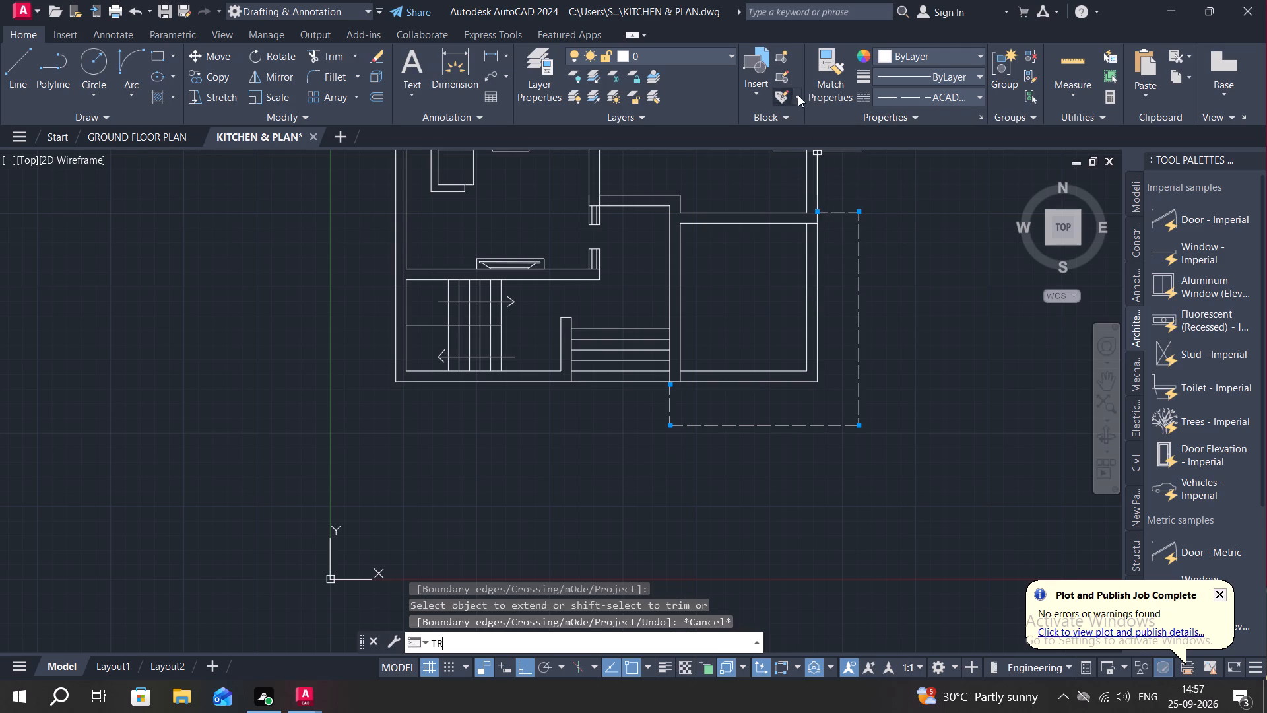
key("space")
left_click_drag(771, 306, 828, 319)
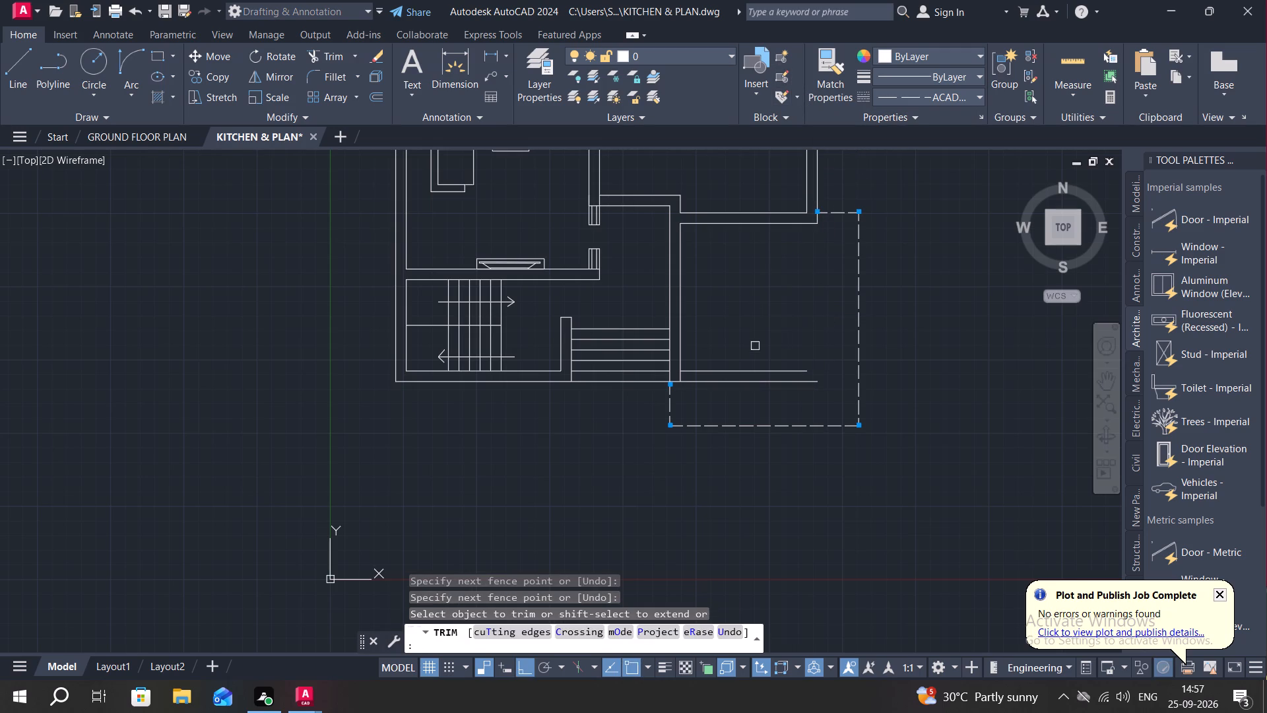
left_click_drag(755, 346, 777, 392)
Remove the dashed sample line east of the plan with Trim.
scroll(771, 346, "down", 1)
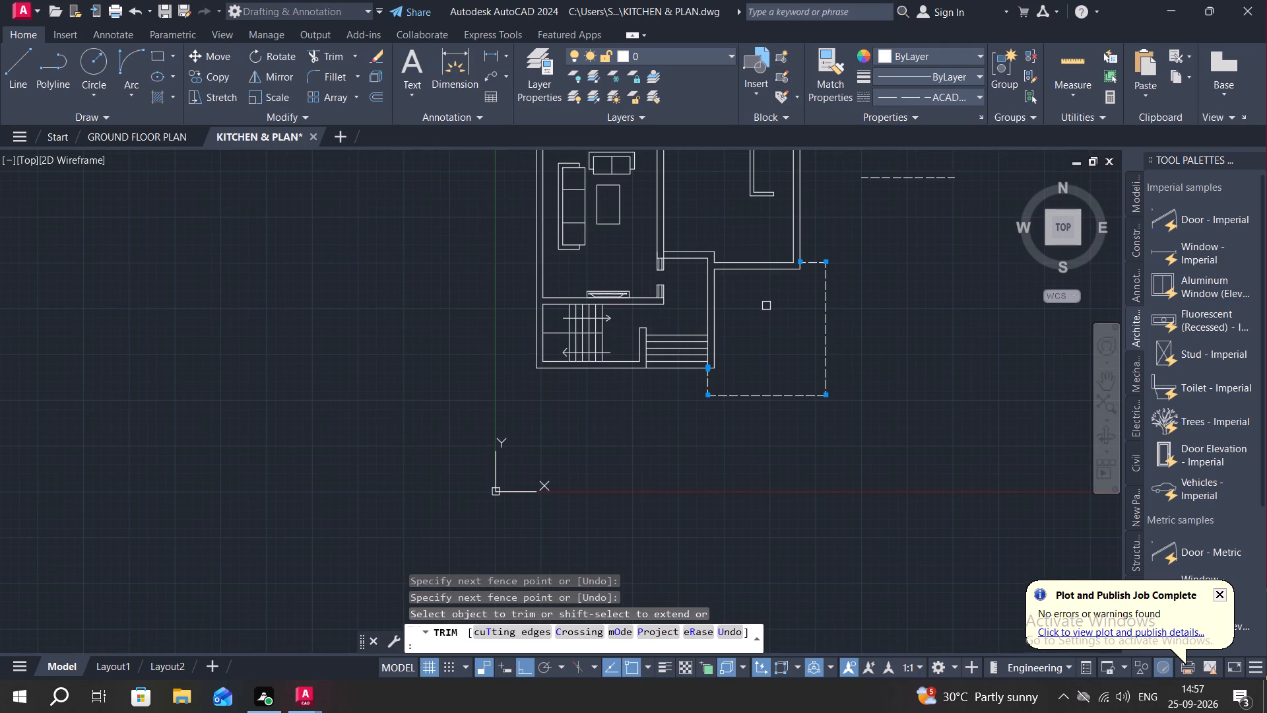
left_click(923, 178)
key("Escape")
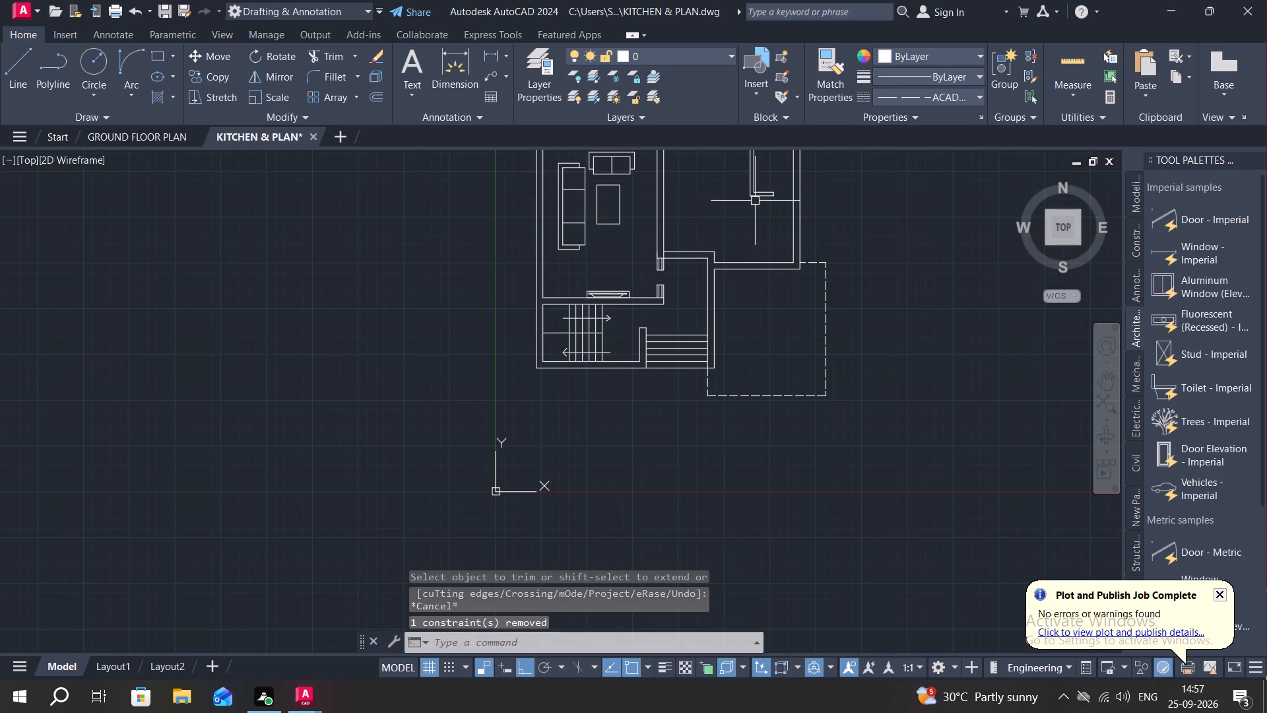
Draw a rectangle in the south-west corner of the room above the dashed area, as wide as the wall section up to its jog.
middle_click_drag(758, 146, 782, 267)
middle_click(782, 267)
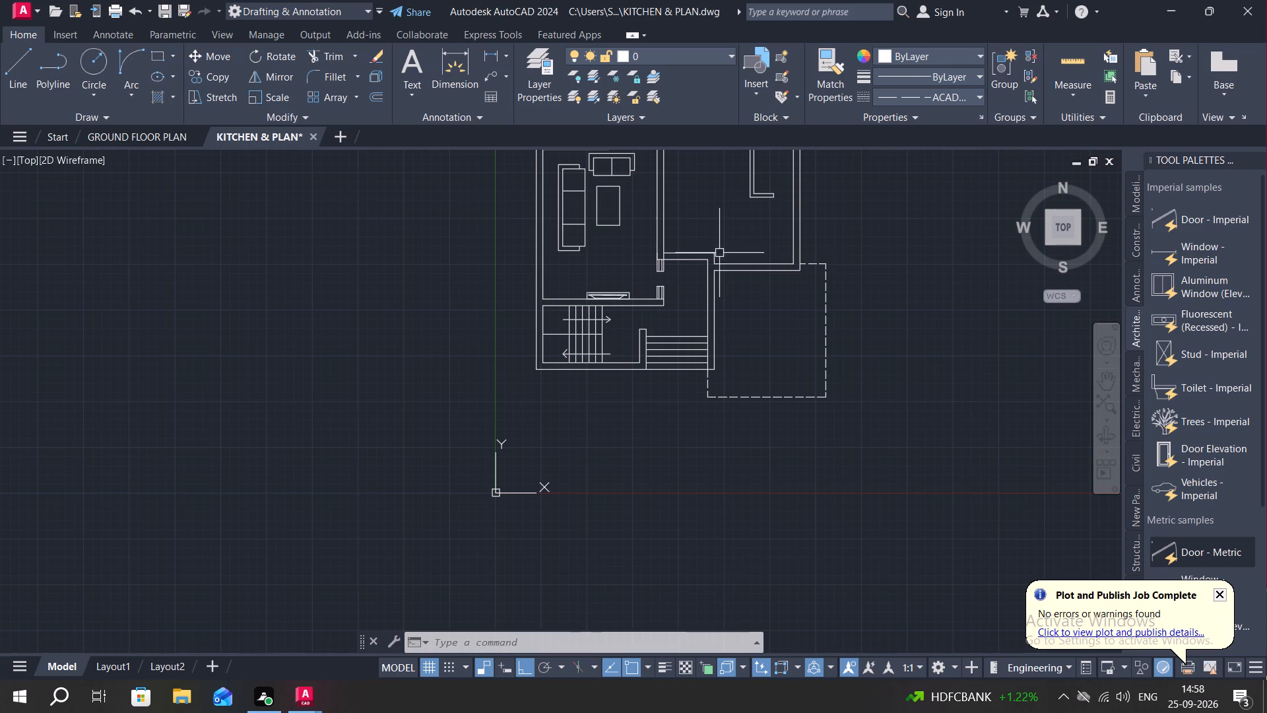
middle_click_drag(656, 319, 709, 329)
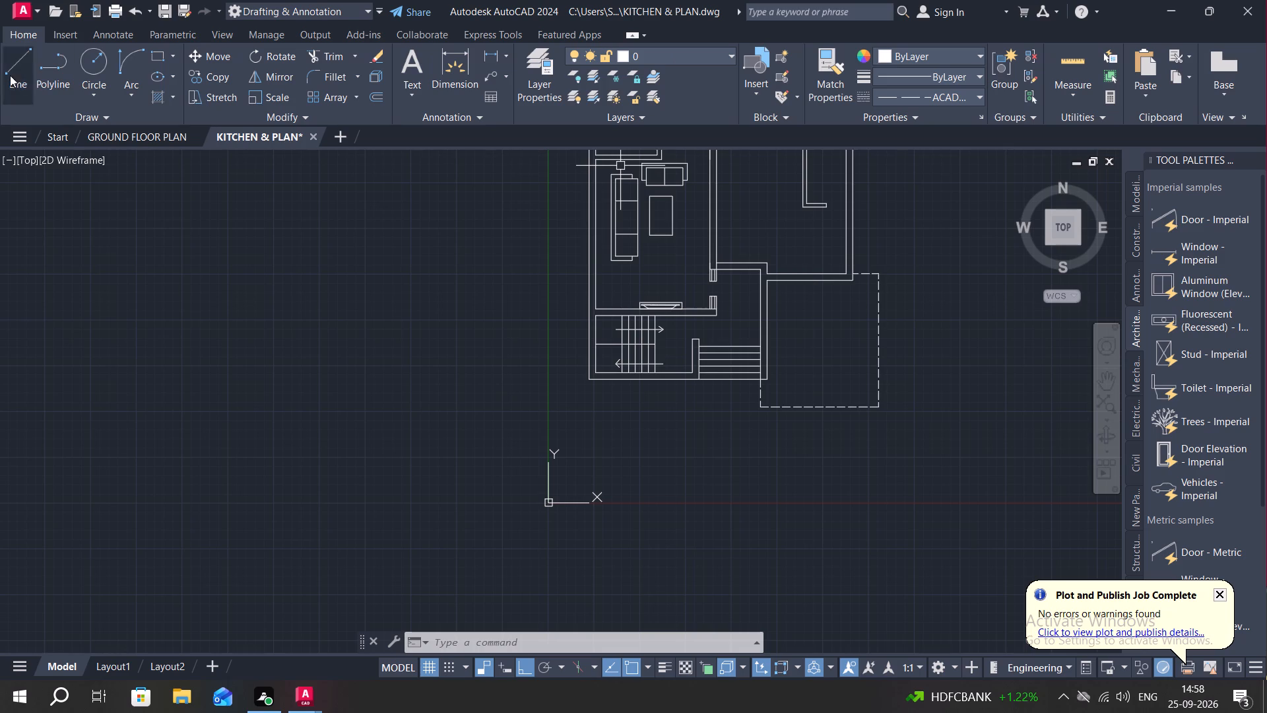
middle_click_drag(657, 247, 556, 289)
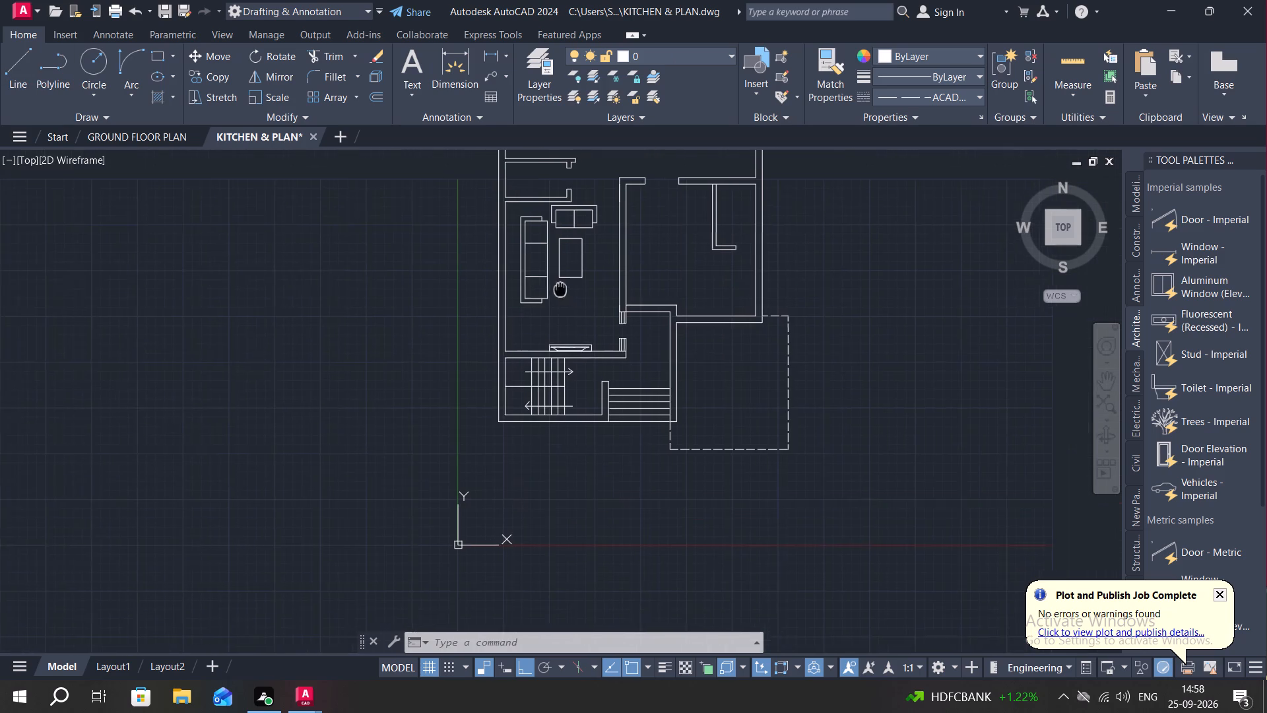
middle_click_drag(556, 289, 548, 288)
scroll(640, 295, "up", 2)
scroll(591, 323, "up", 1)
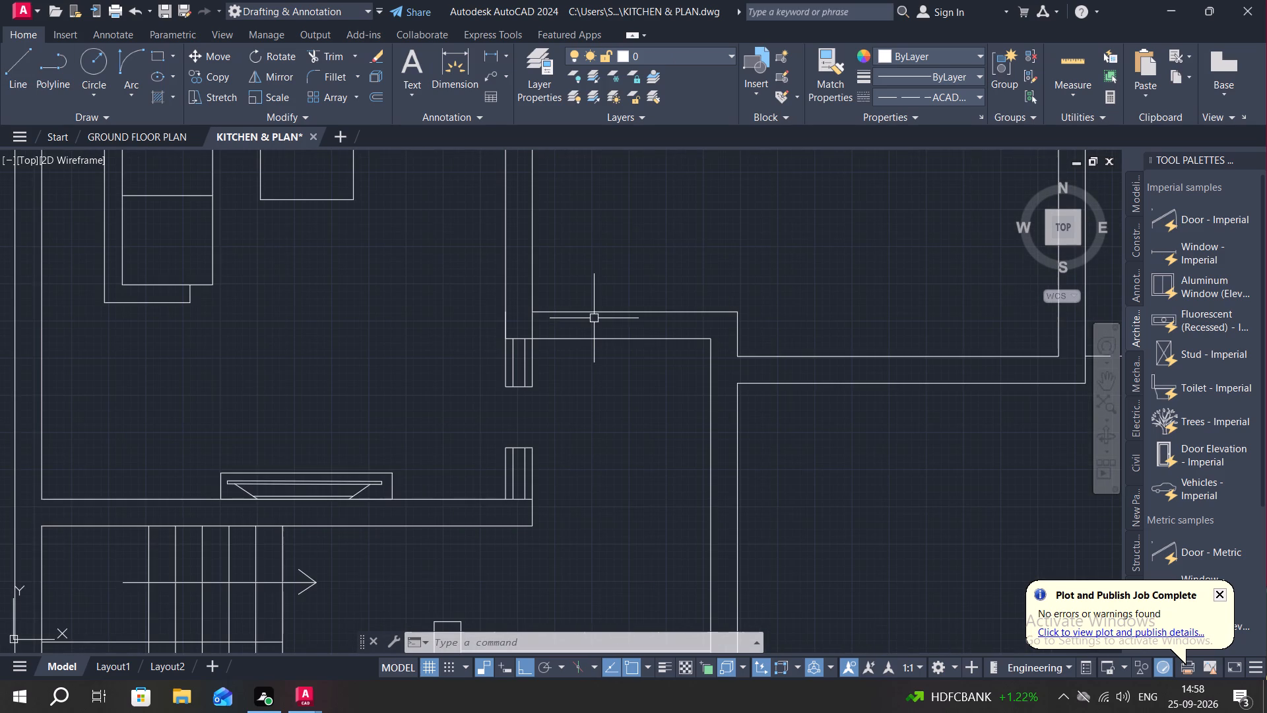
key("r")
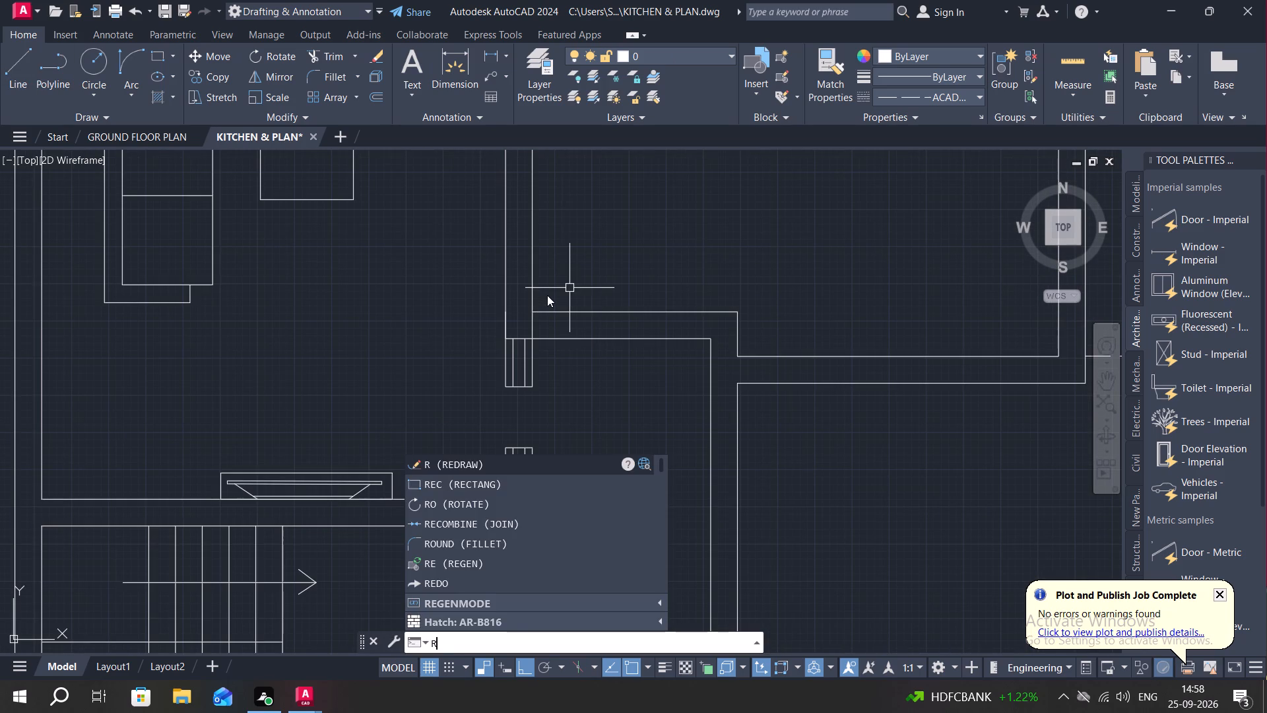
type("EC")
key("space")
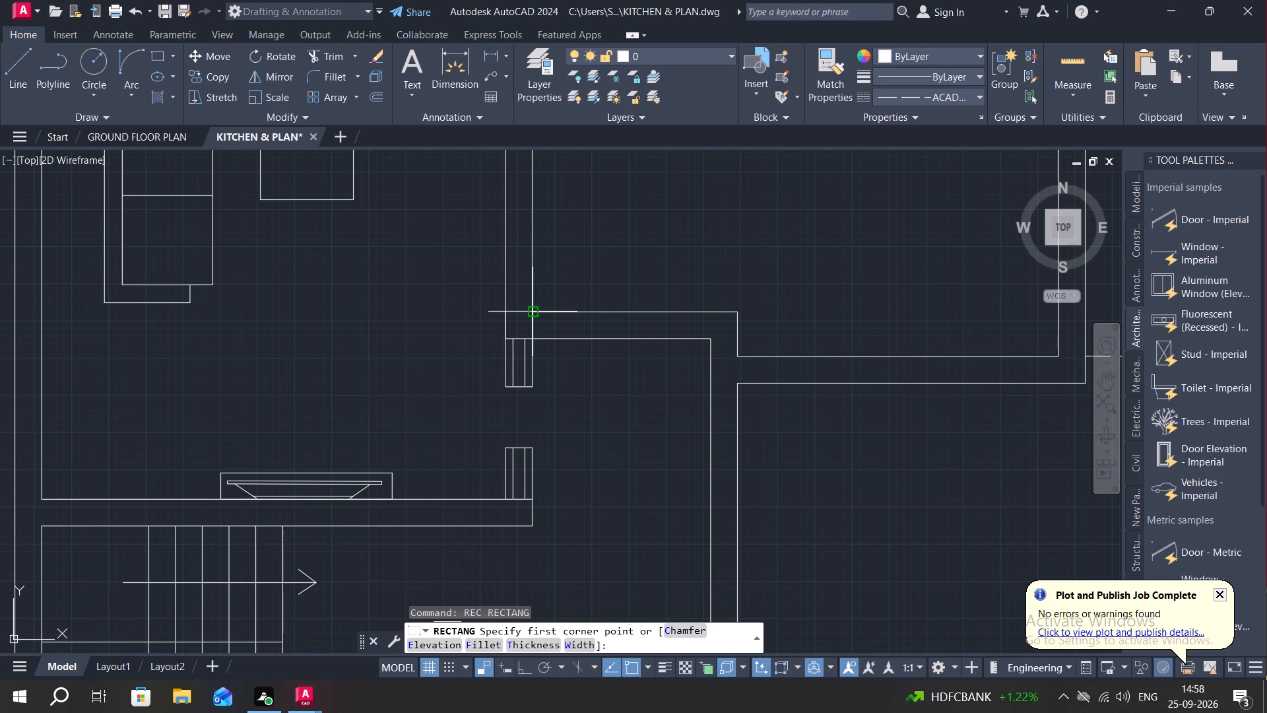
left_click(537, 312)
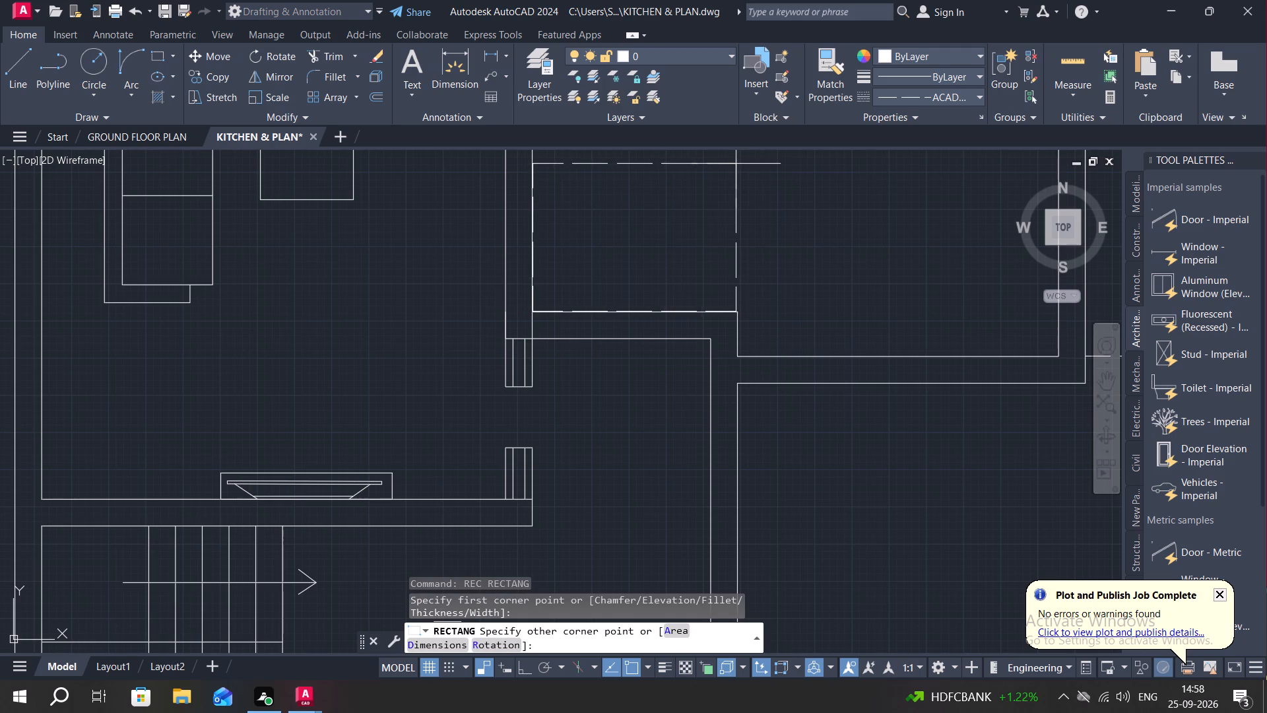
middle_click_drag(736, 164, 744, 415)
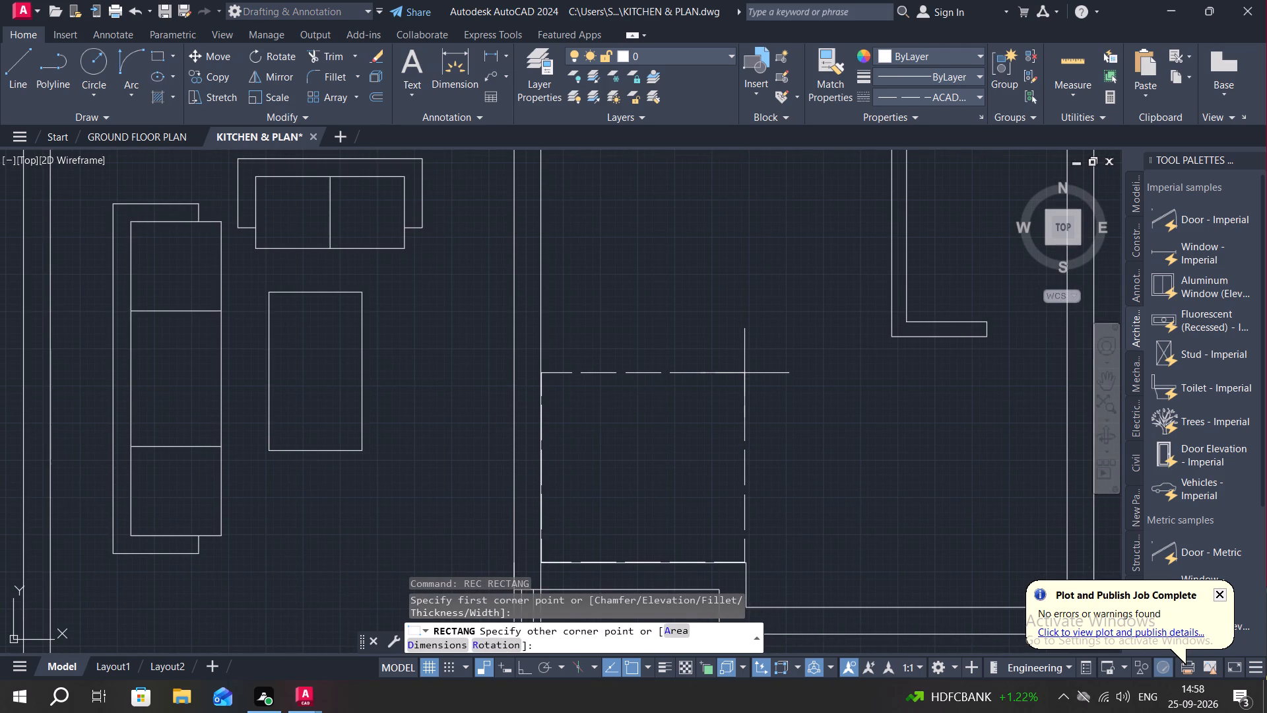
left_click(744, 373)
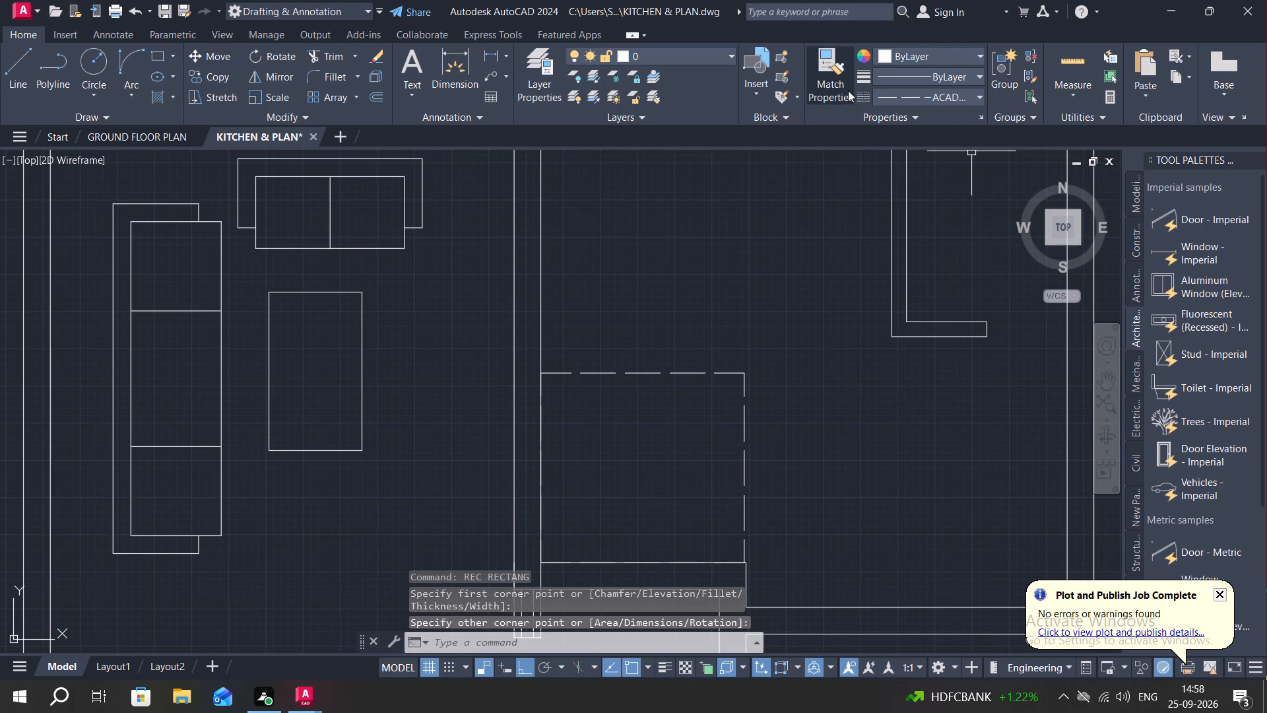
Match the new rectangle's properties to a solid wall line so its edges are continuous.
left_click(840, 72)
left_click(892, 259)
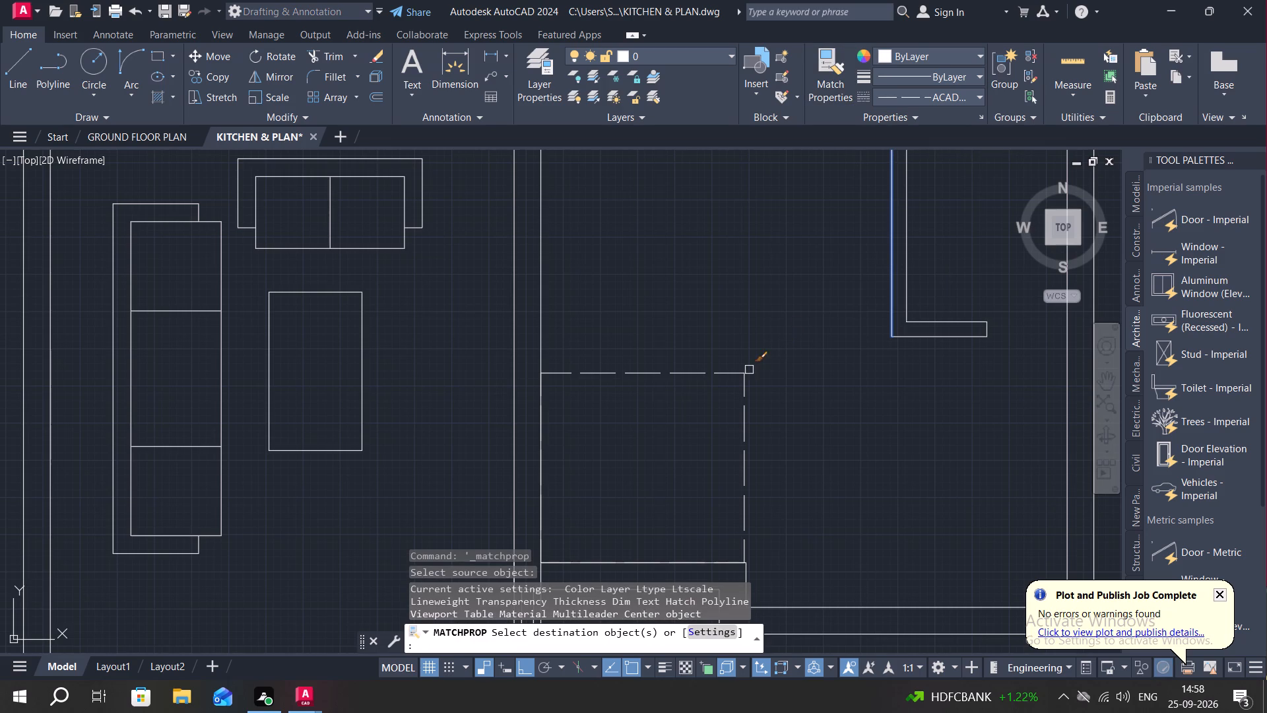
left_click(747, 372)
key("Escape")
Draw a small rectangle inside the large one, from the midpoint of its west edge toward the south-east.
middle_click_drag(655, 321, 657, 320)
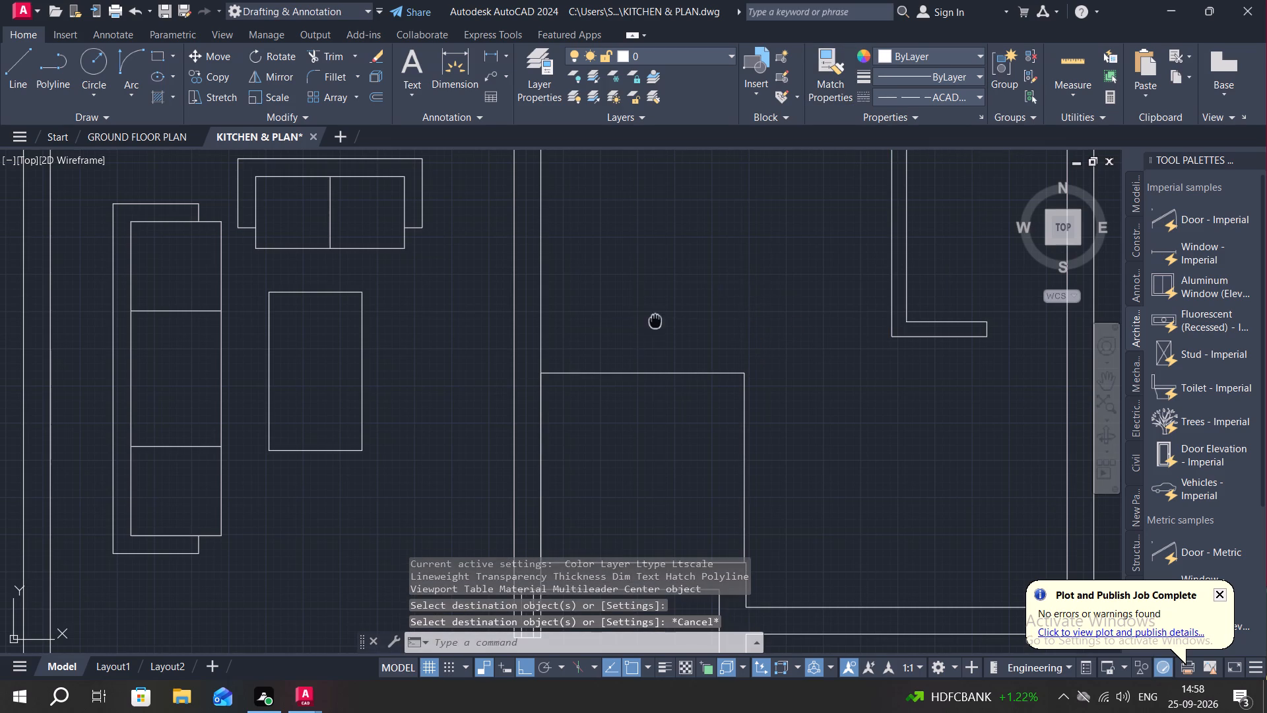
middle_click_drag(657, 320, 843, 220)
key("r")
type("EC")
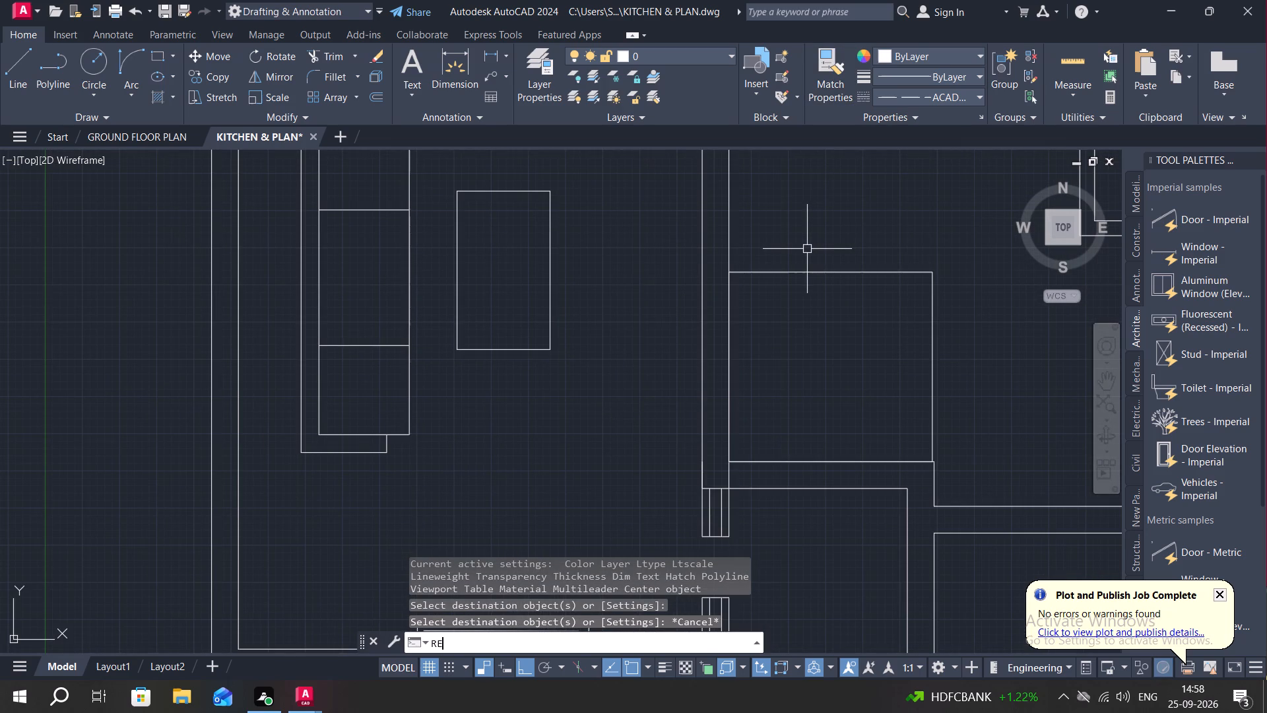
key("space")
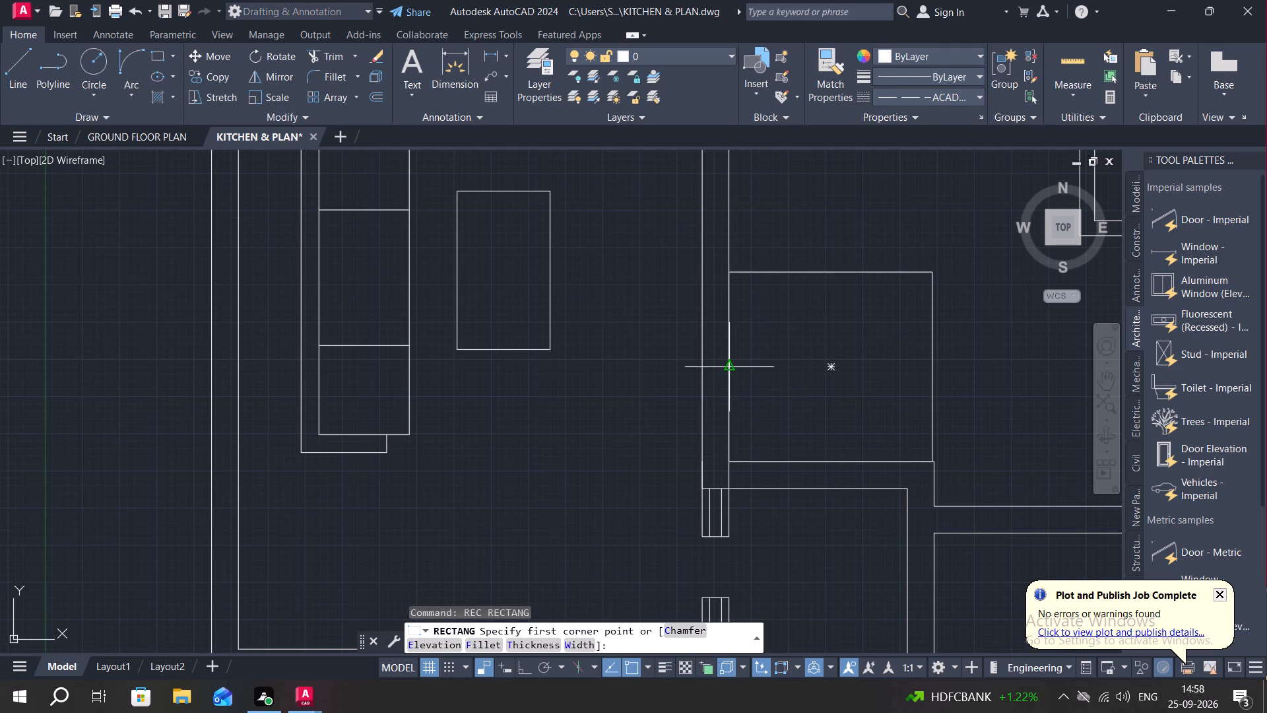
left_click(729, 370)
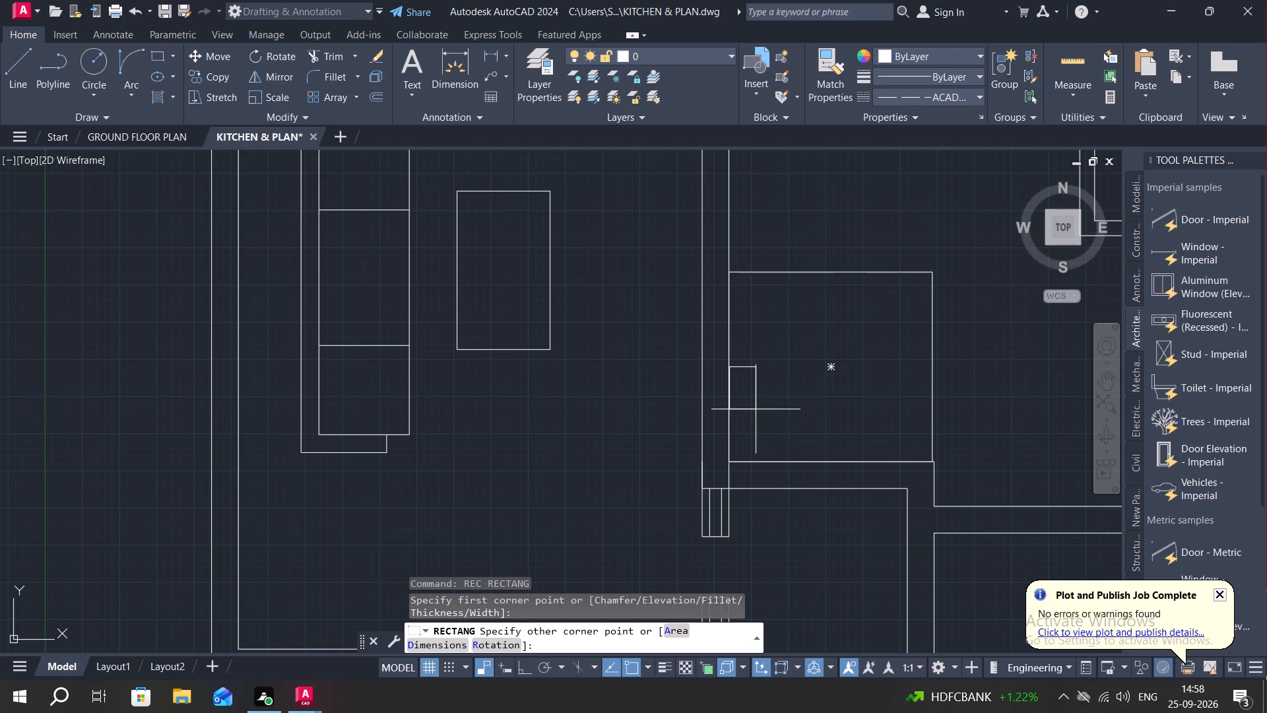
left_click(760, 409)
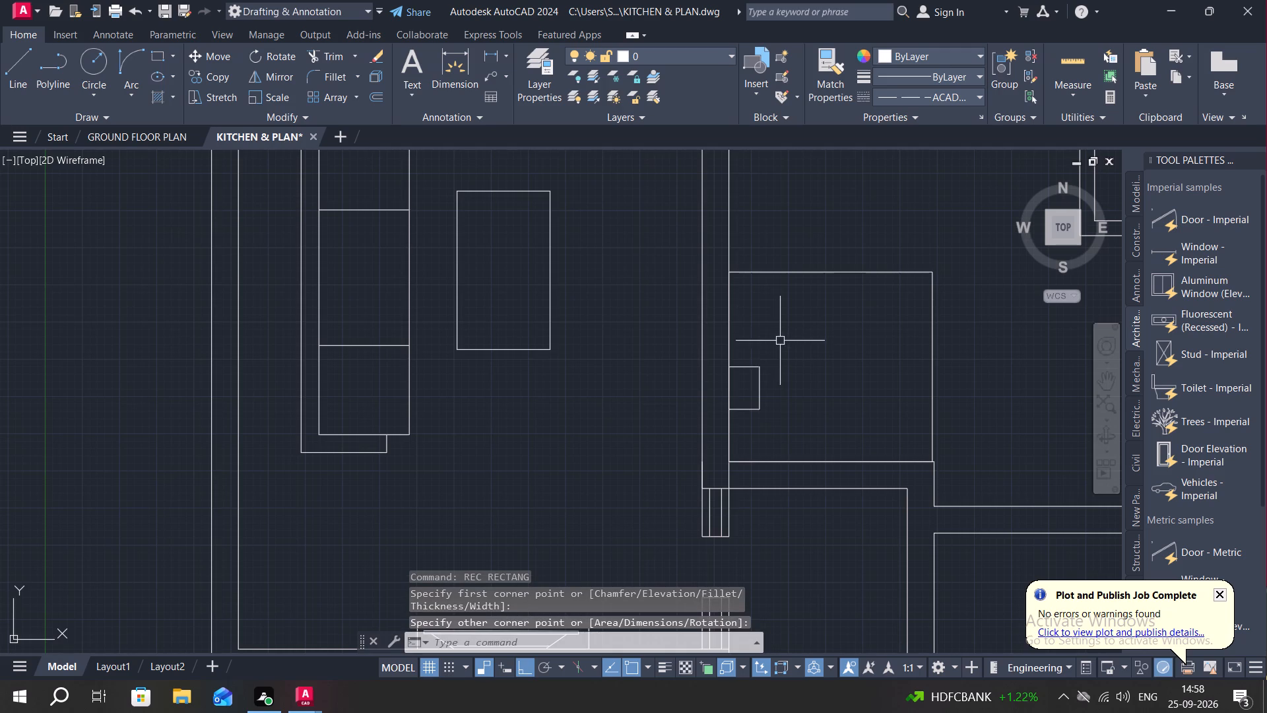
key("Escape")
key("space")
key("Escape")
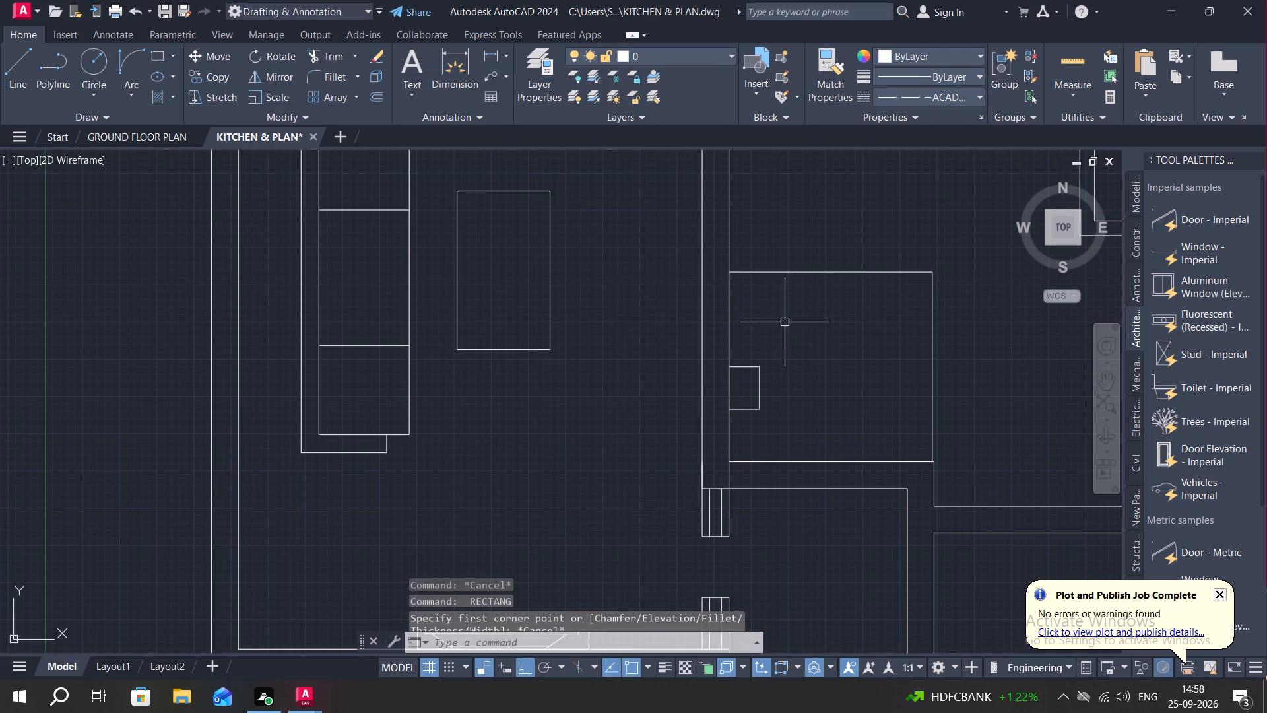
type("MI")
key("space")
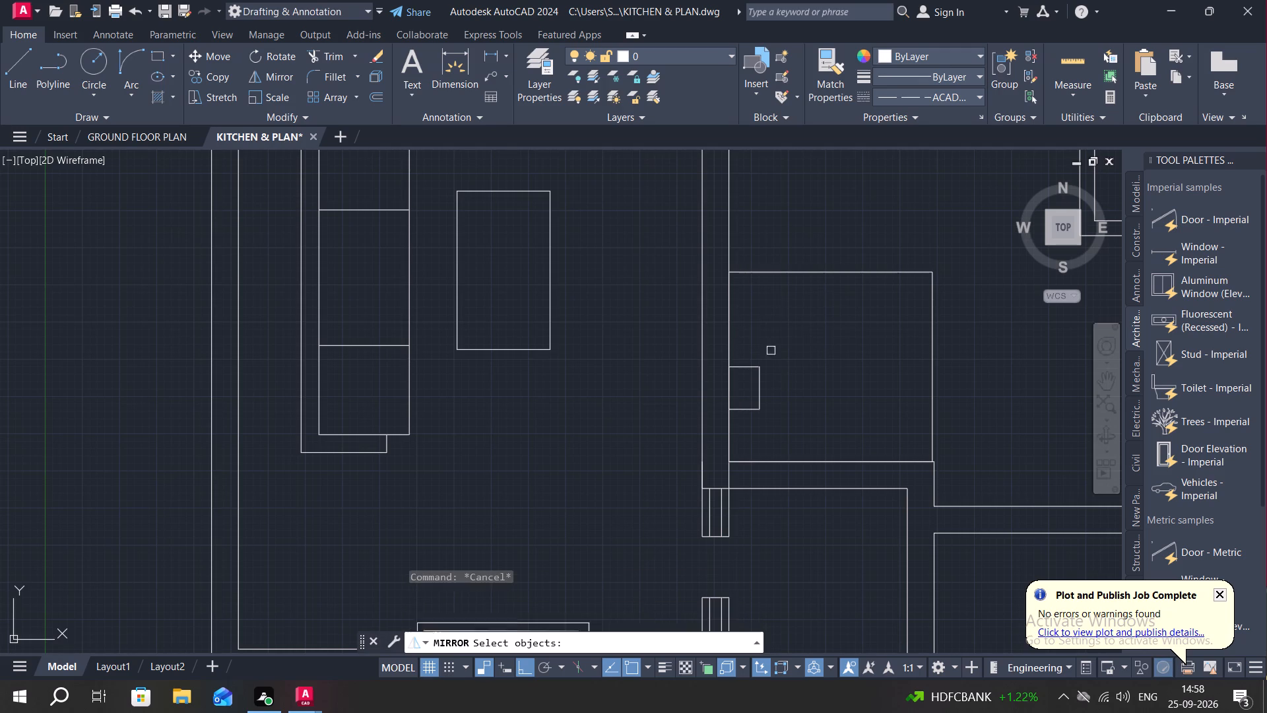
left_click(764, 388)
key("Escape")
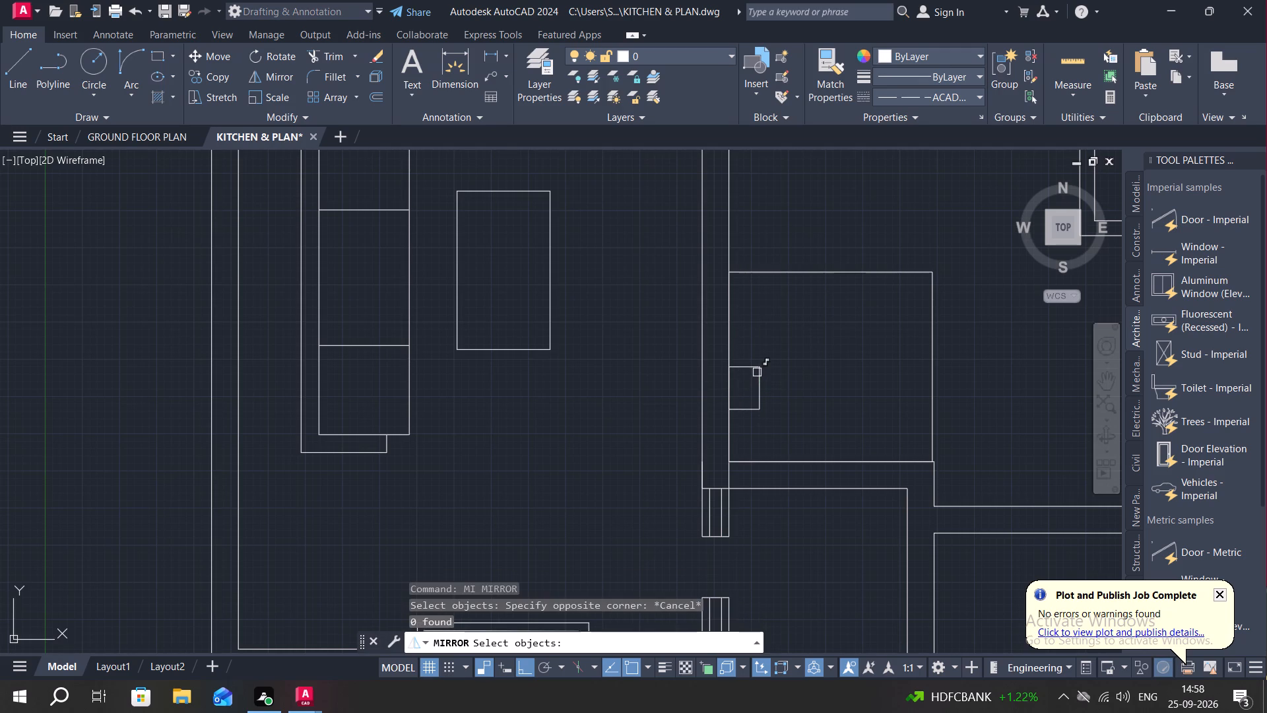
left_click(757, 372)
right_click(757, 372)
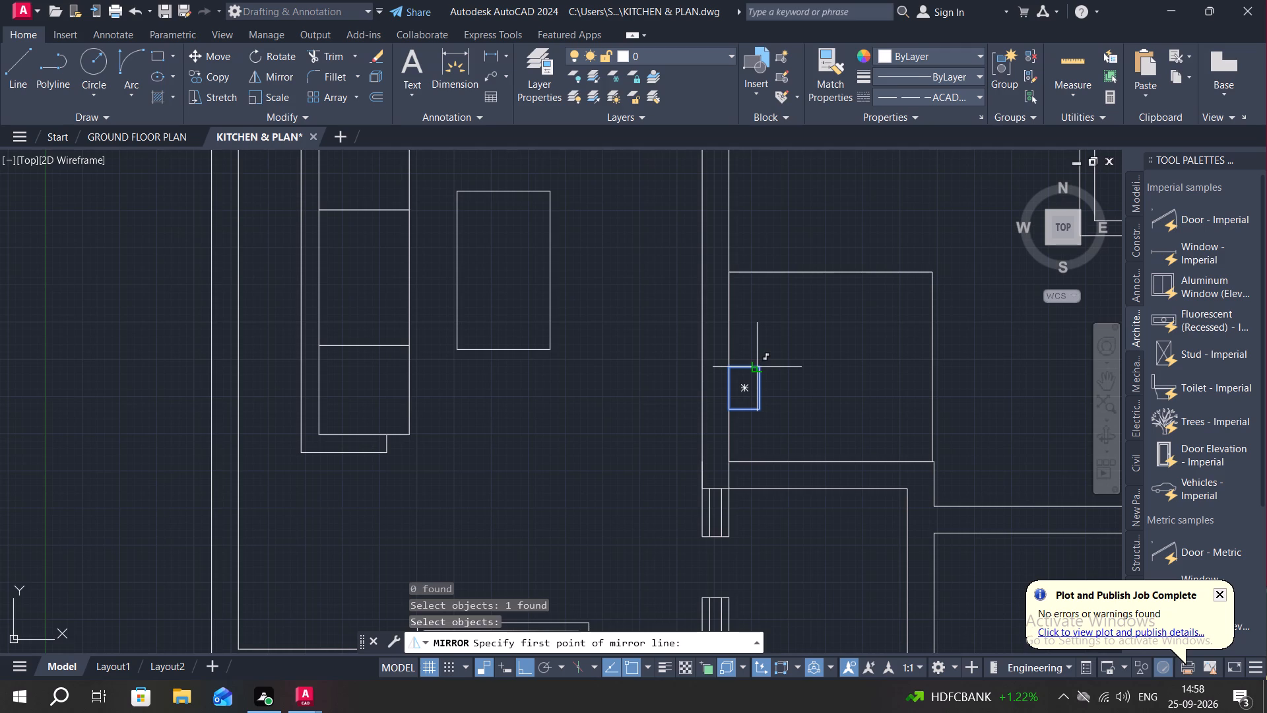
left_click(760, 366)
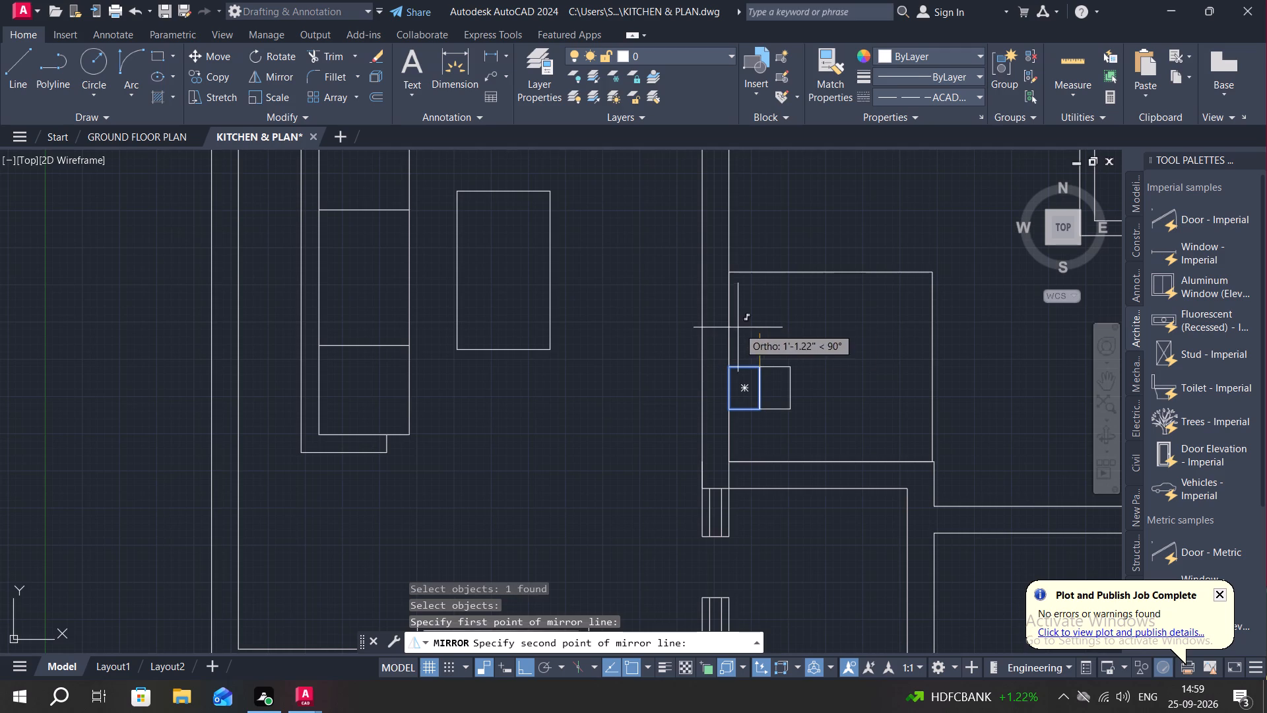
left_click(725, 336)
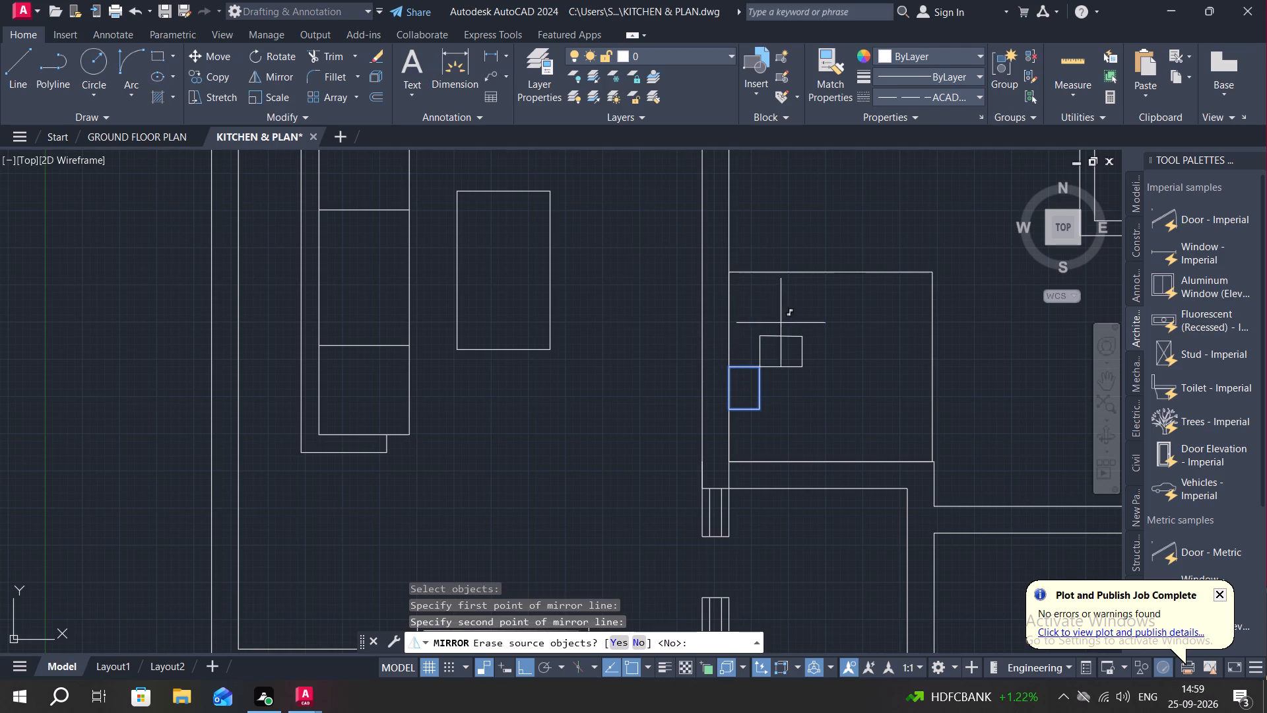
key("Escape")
Mirror the small rectangle across its north edge, keeping the source, to make an adjoining pair along the large rectangle's west side.
key("space")
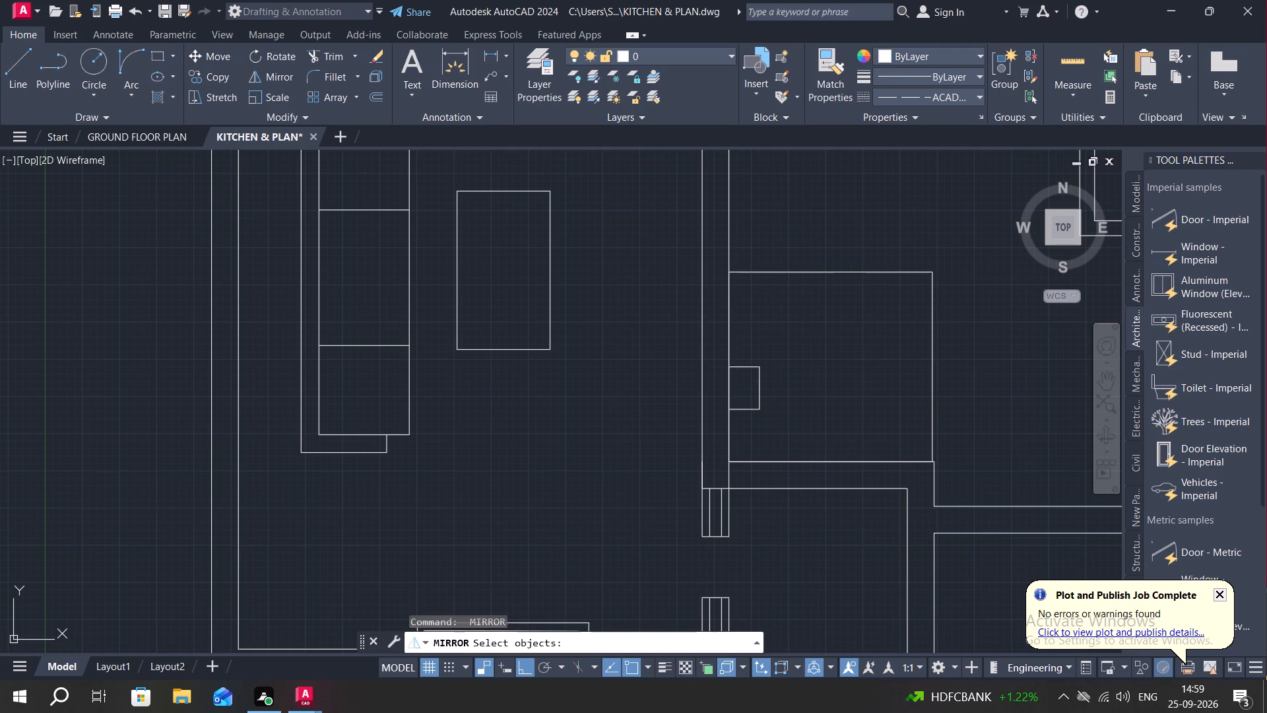
left_click(758, 377)
right_click(757, 377)
left_click(756, 368)
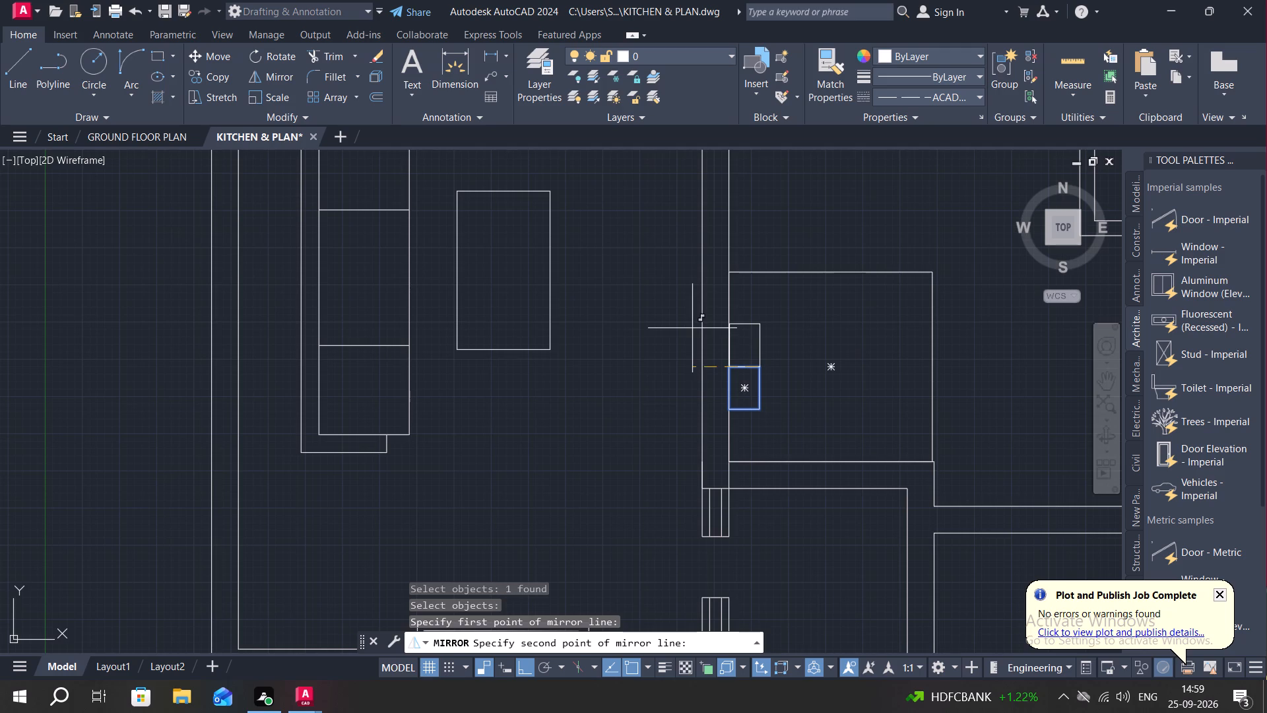
left_click(690, 328)
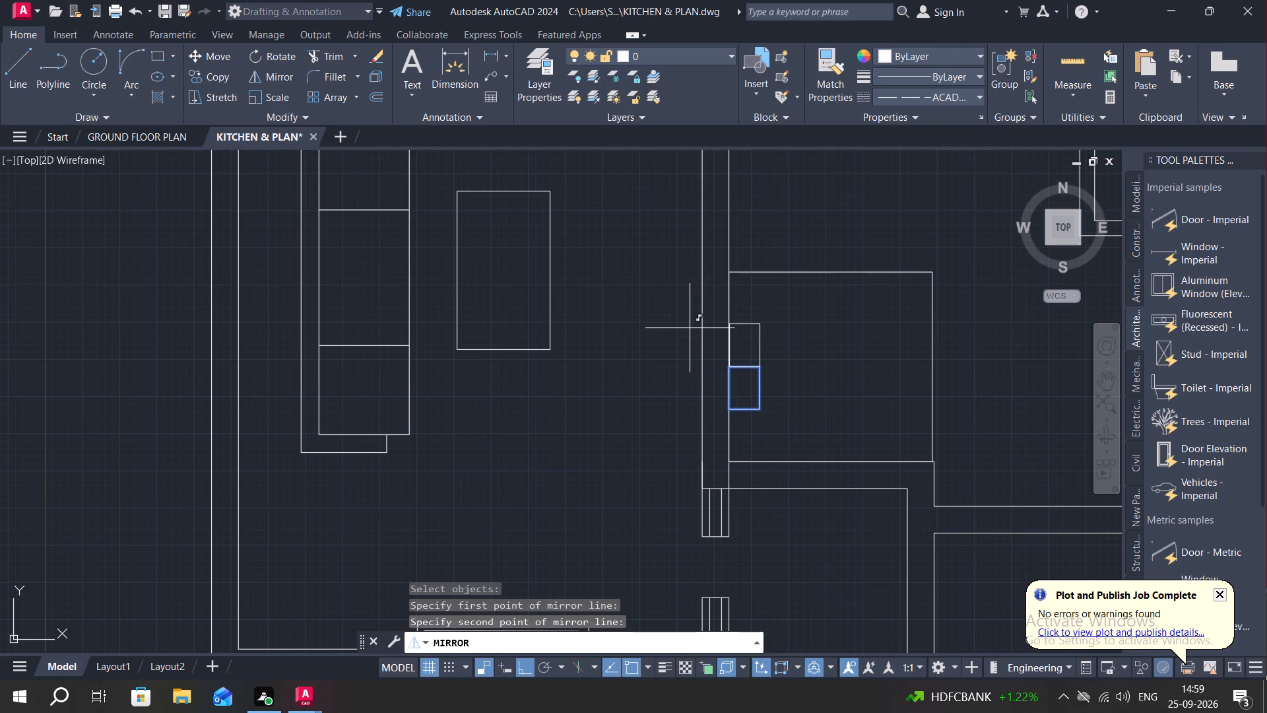
key("Return")
scroll(866, 388, "down", 1)
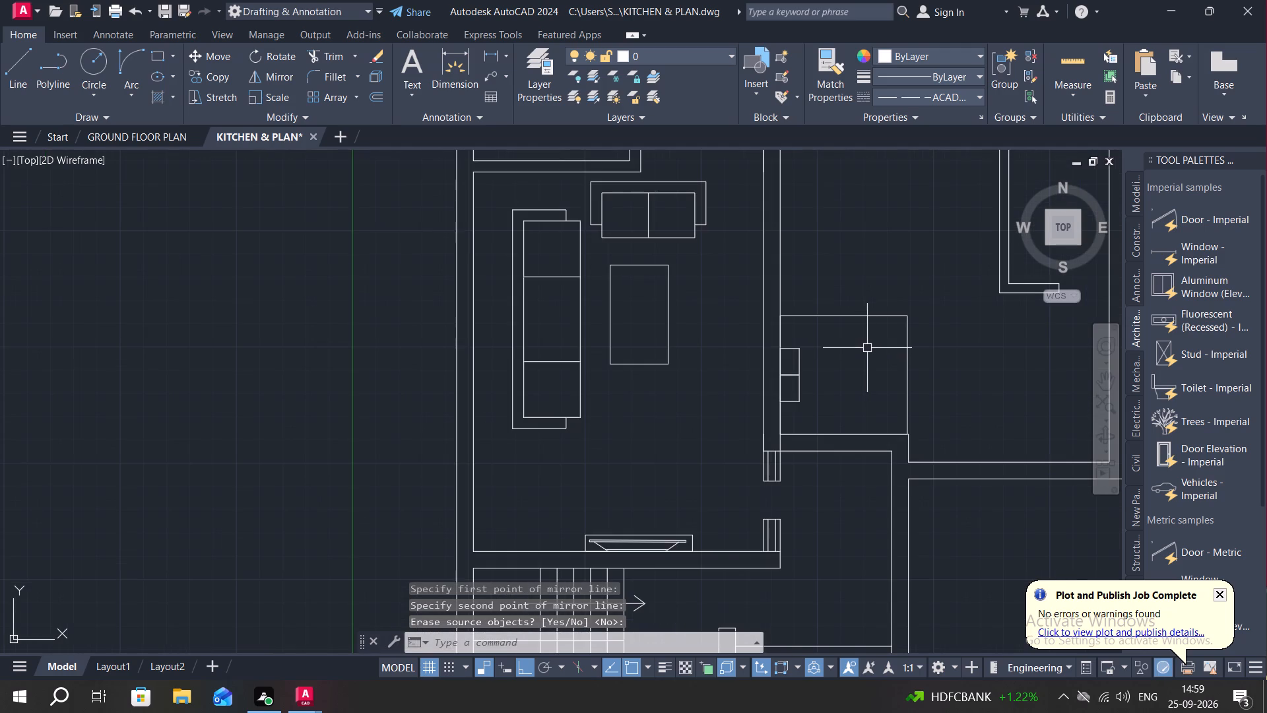
key("Escape")
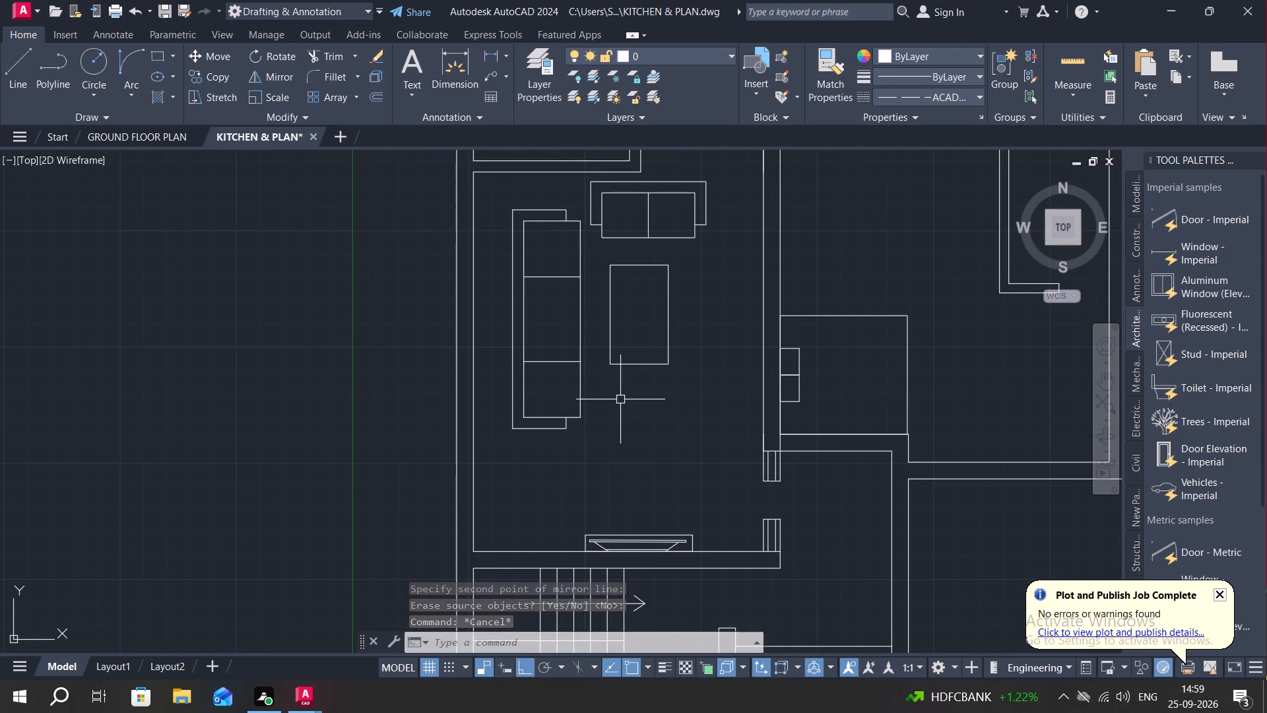
Trim the short stub of the west wall's inner line that projects into the partition between the kitchen and the room south of it.
middle_click_drag(621, 399, 498, 168)
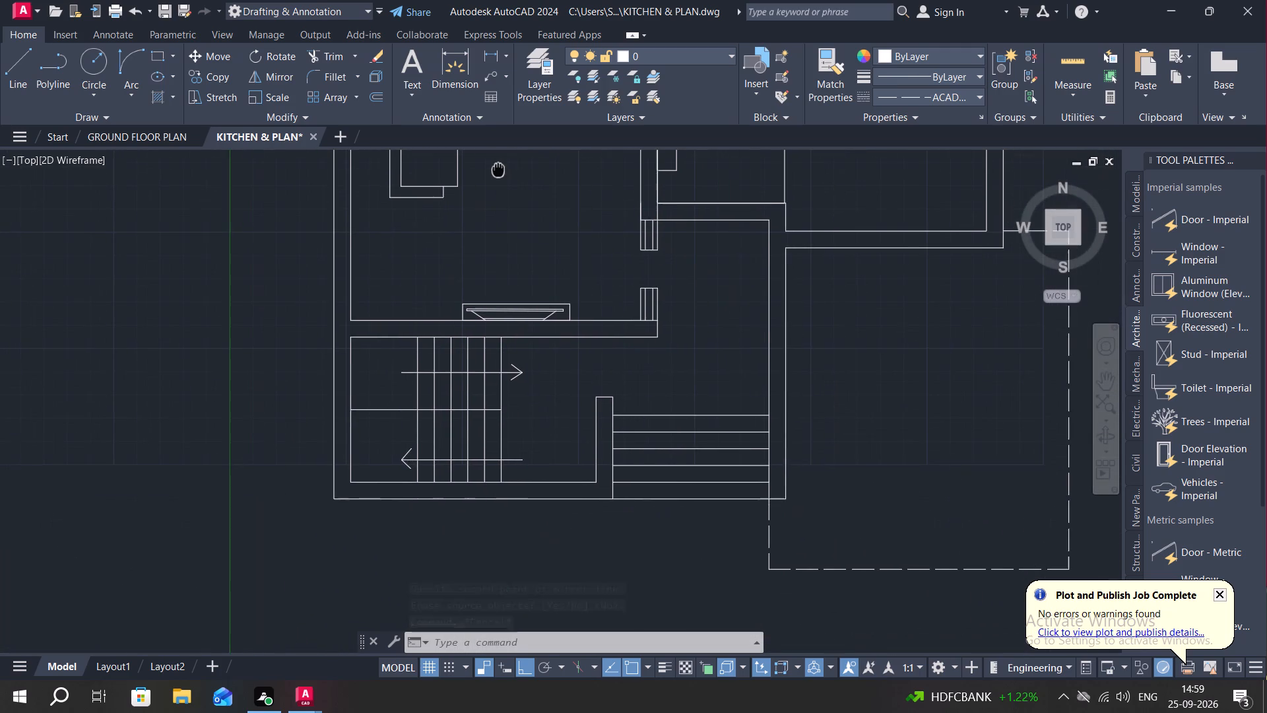
middle_click_drag(498, 168, 592, 364)
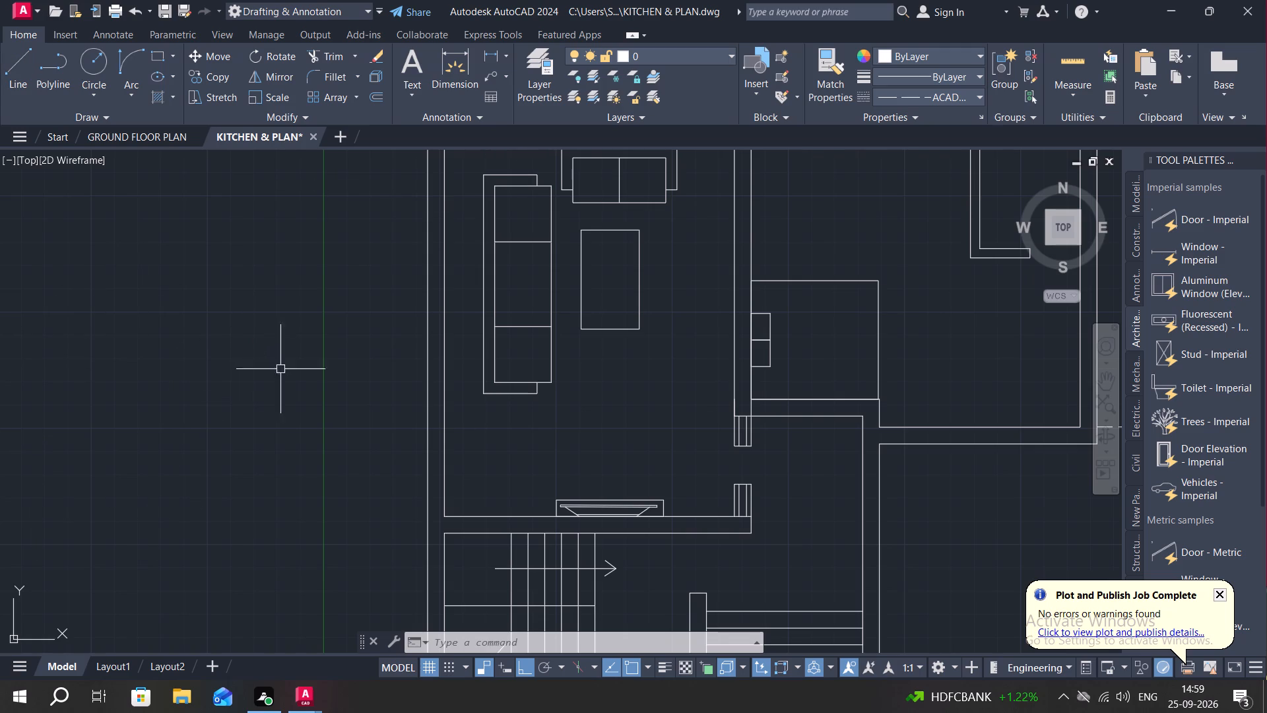
middle_click_drag(845, 332, 721, 578)
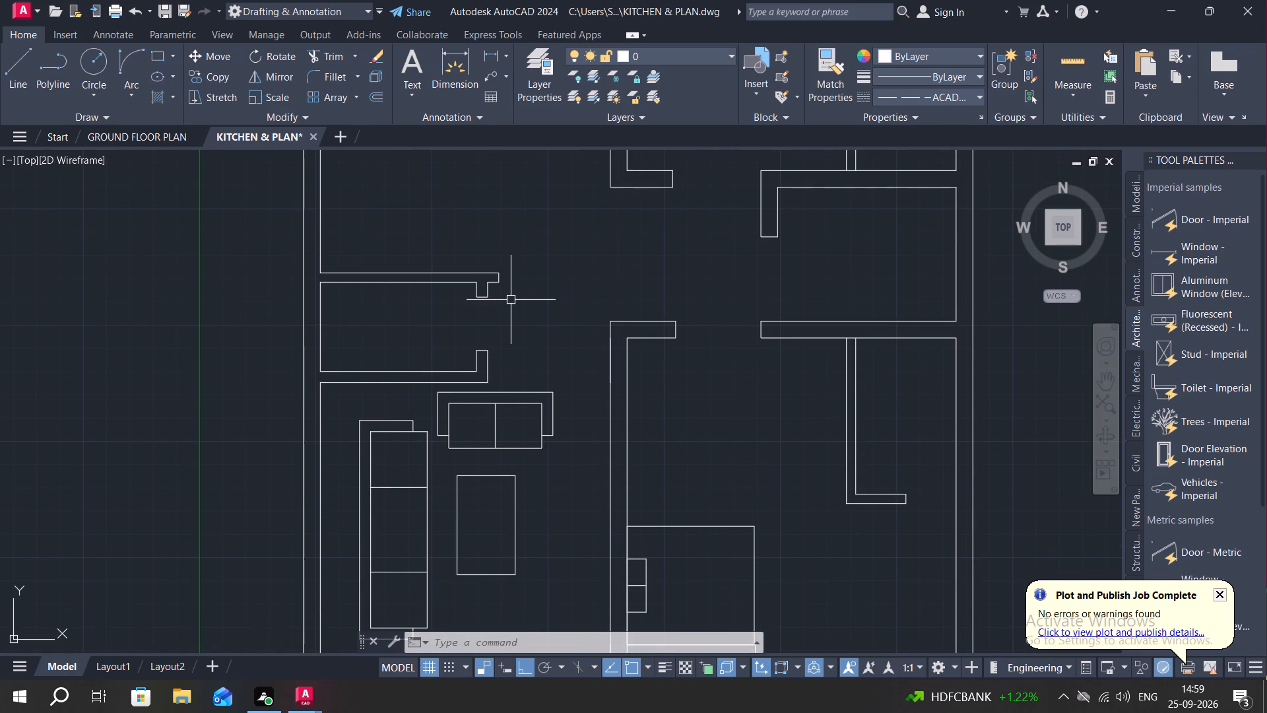
middle_click_drag(517, 311, 720, 547)
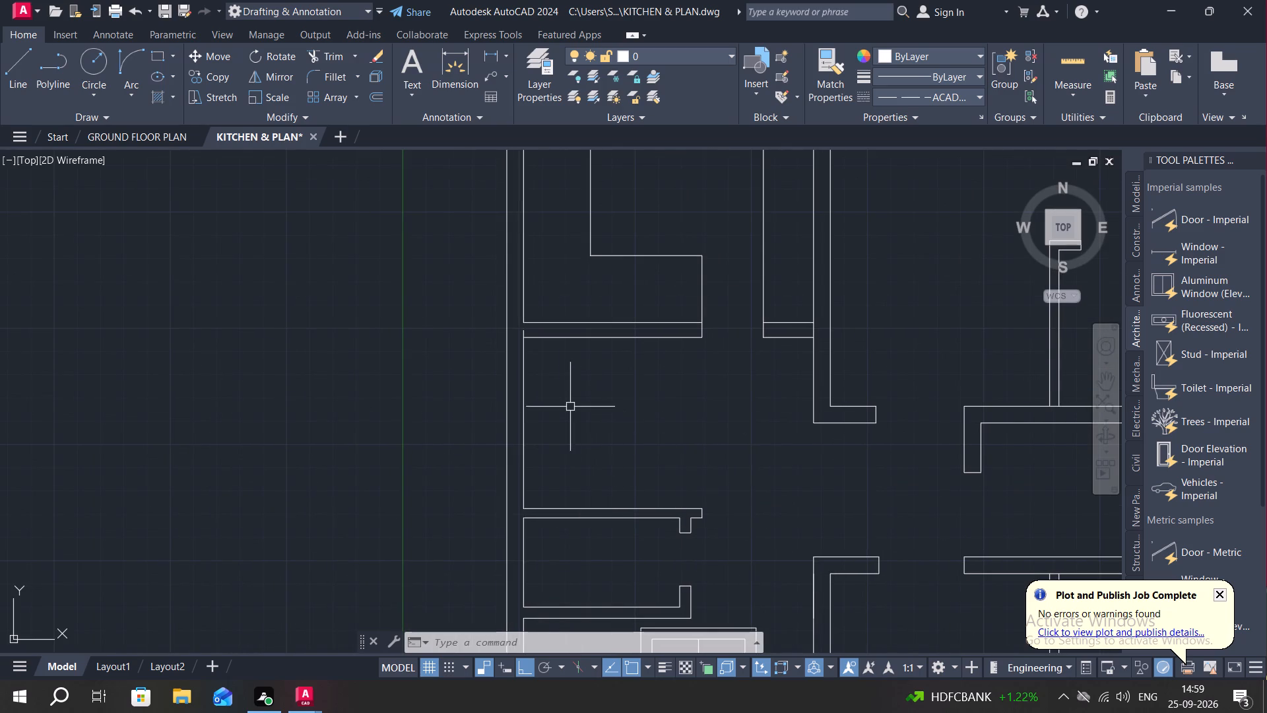
type("TR")
key("space")
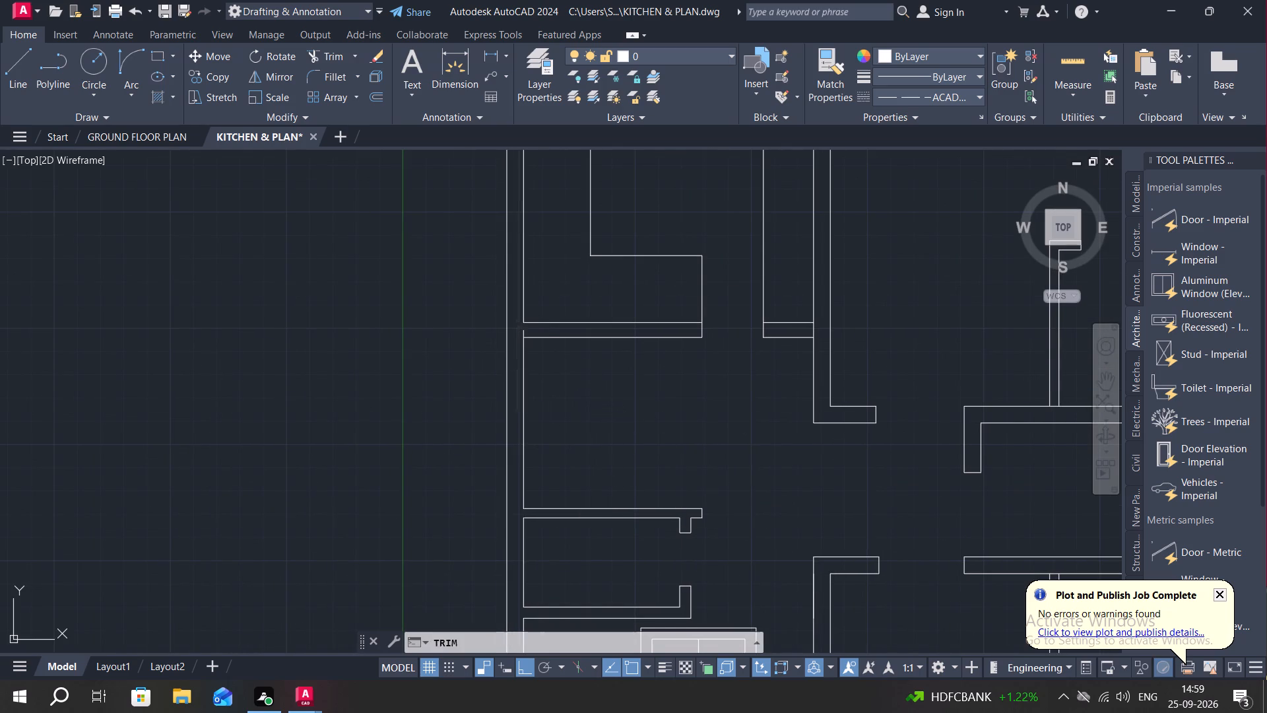
scroll(513, 333, "up", 2)
left_click(535, 332)
key("Escape")
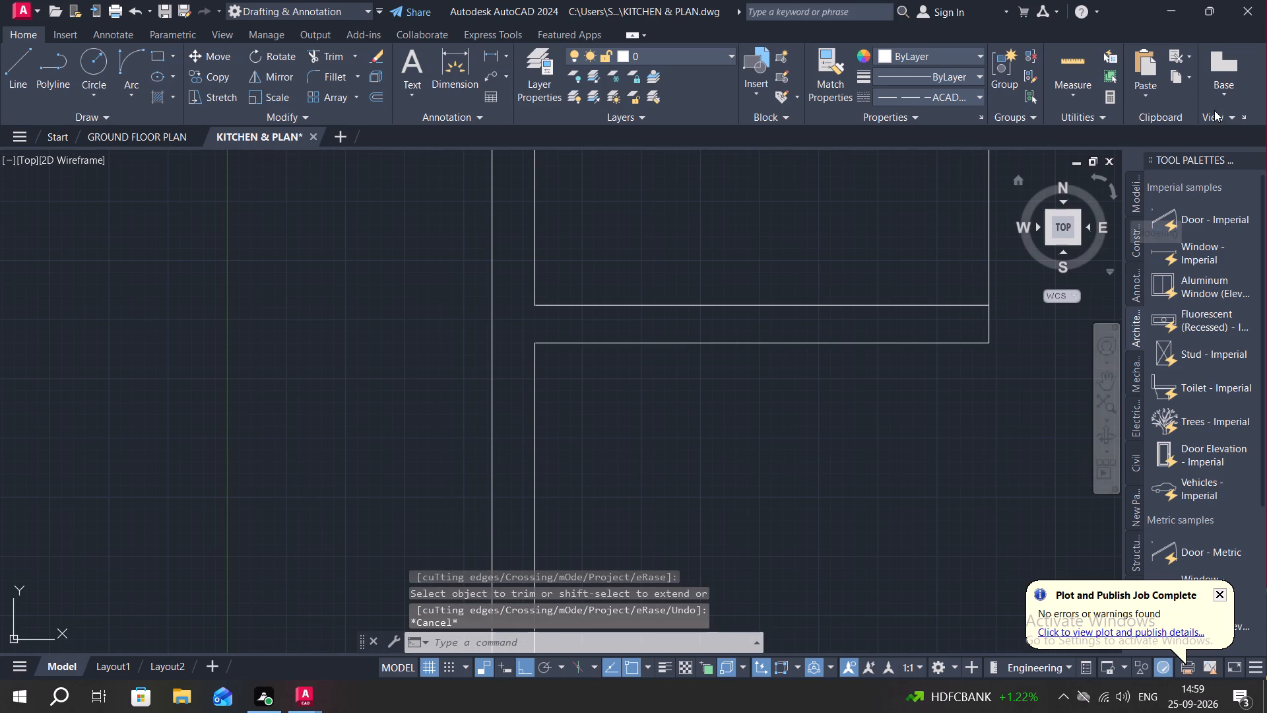
Close the tool palettes and open DesignCenter at the Home - Space Planner blocks.
left_click(1254, 160)
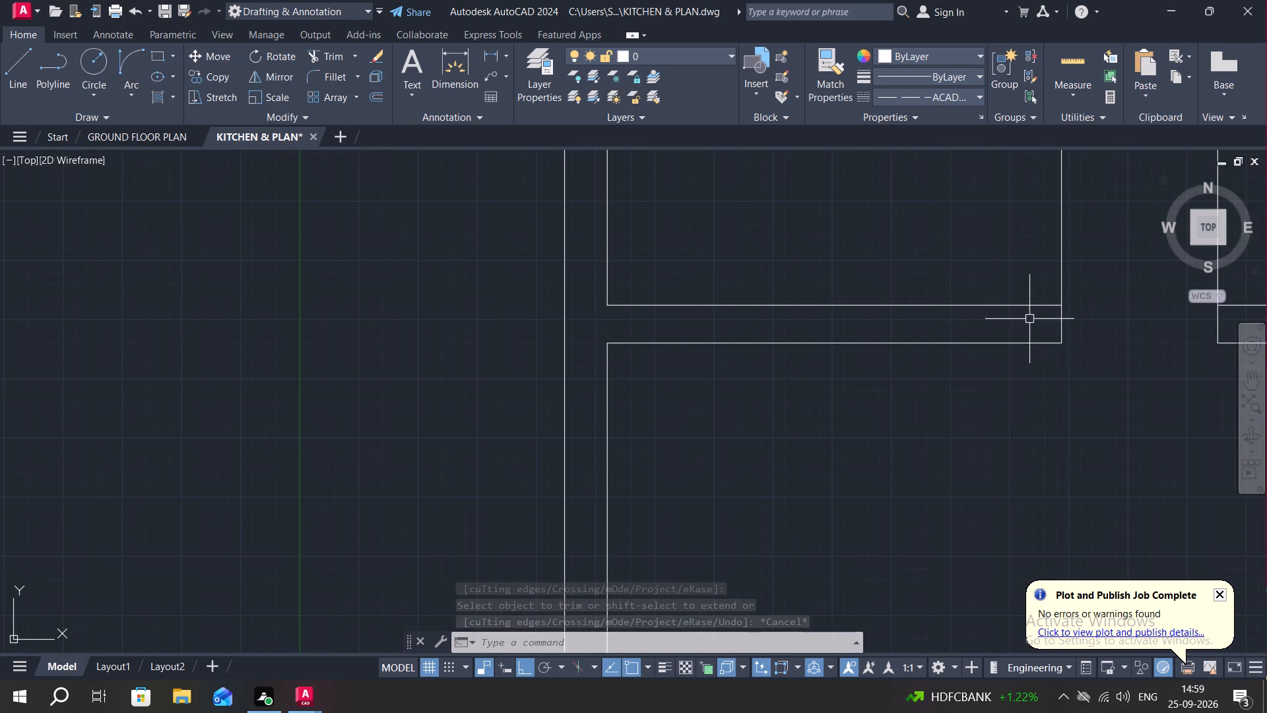
key("ctrl+2")
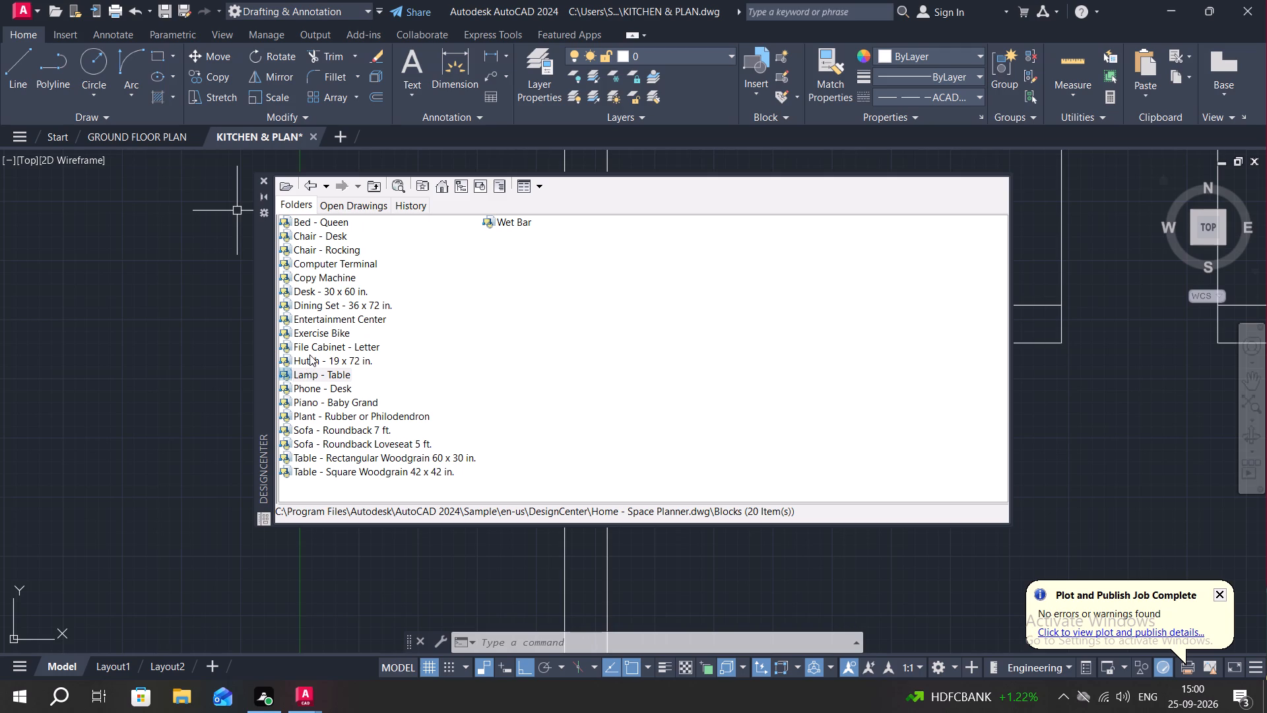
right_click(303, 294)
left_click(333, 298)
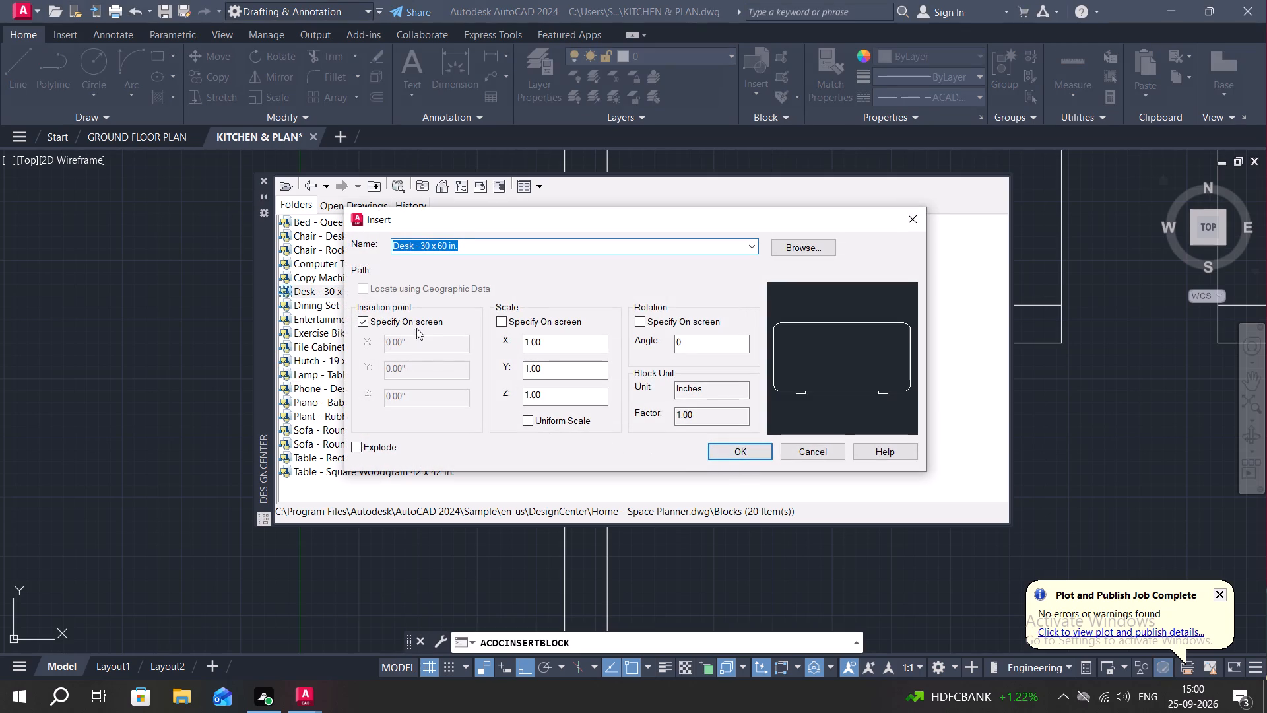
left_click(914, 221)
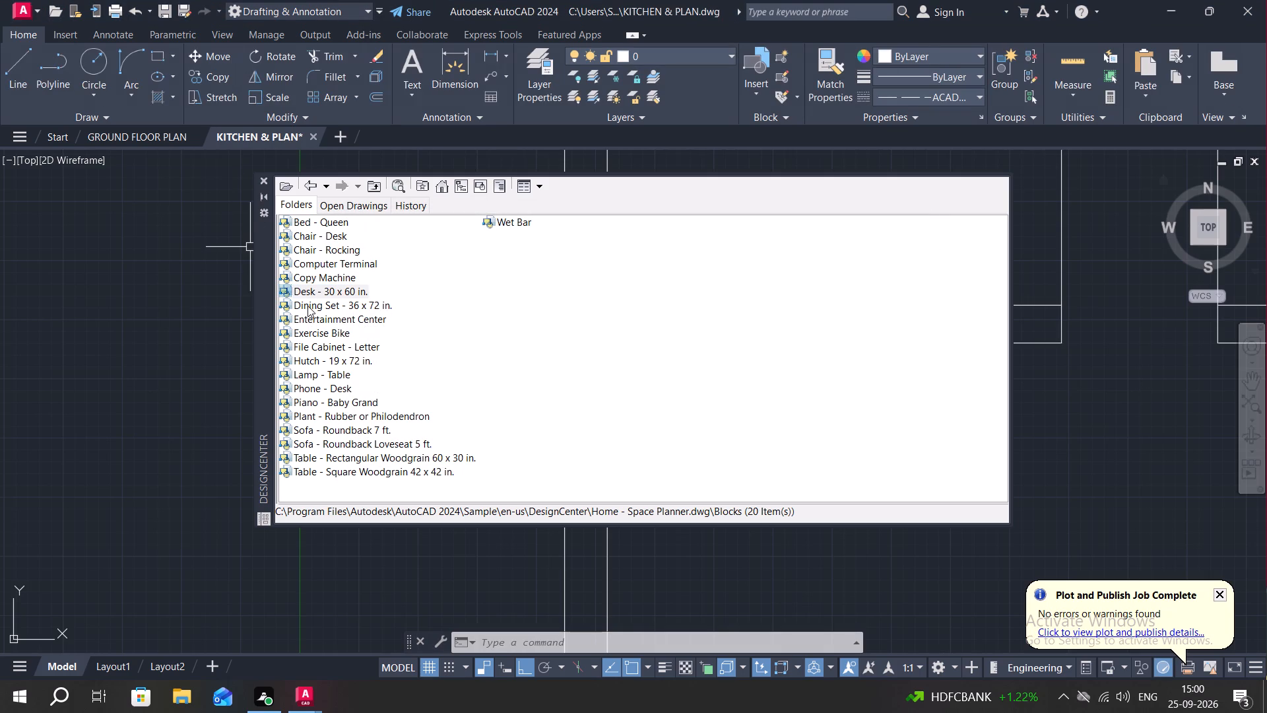
Insert the Dining Set - 36 x 72 in. block at scale 1 in the empty area west of the plan, and close DesignCenter.
right_click(308, 305)
left_click(328, 316)
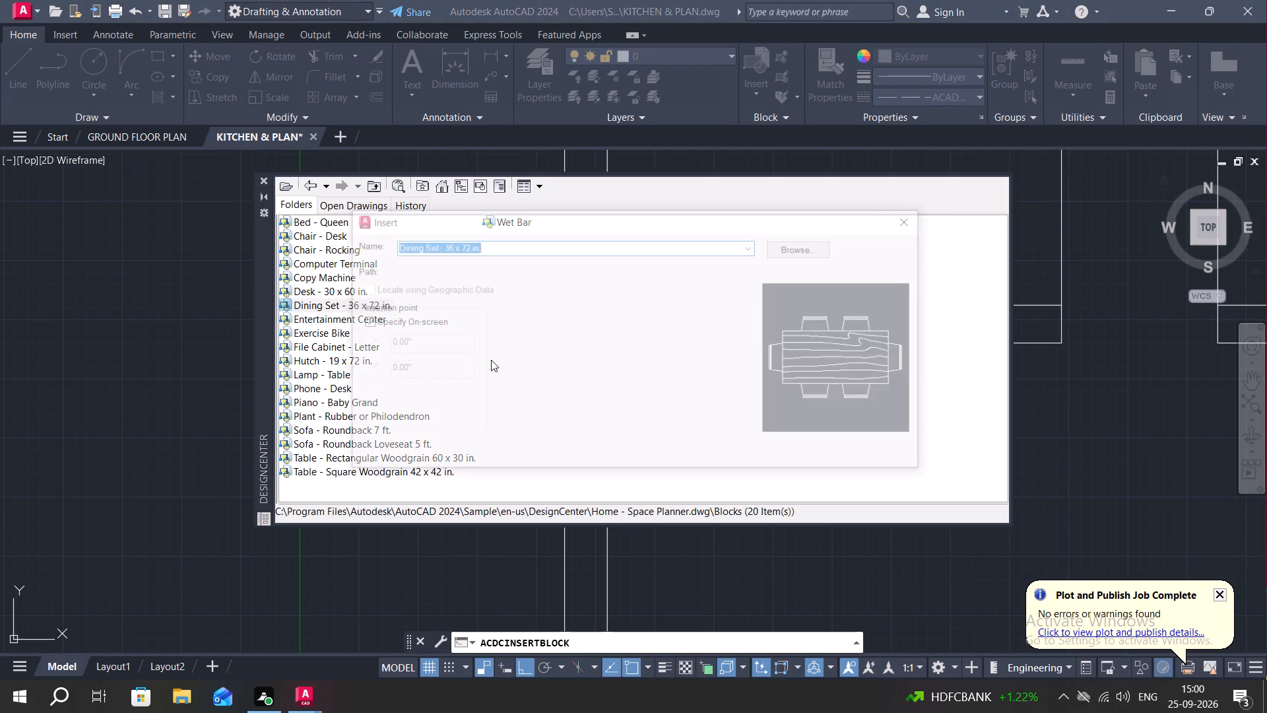
left_click(746, 445)
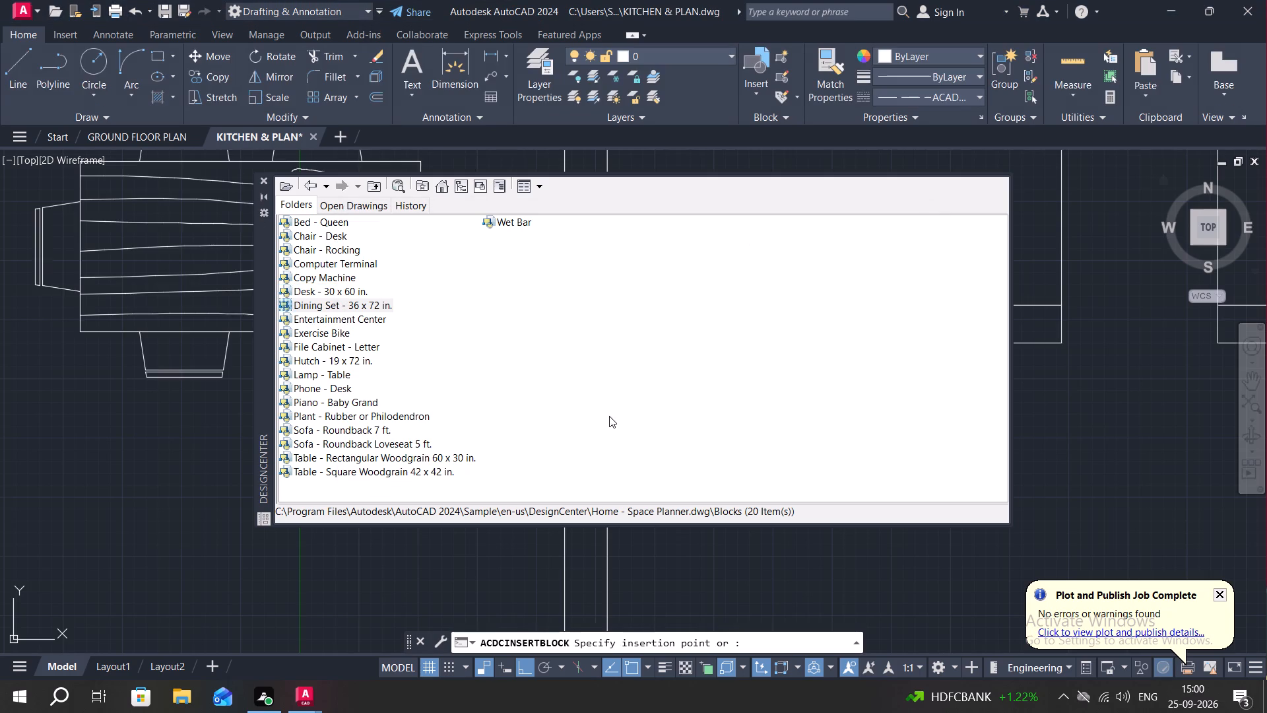
left_click(191, 353)
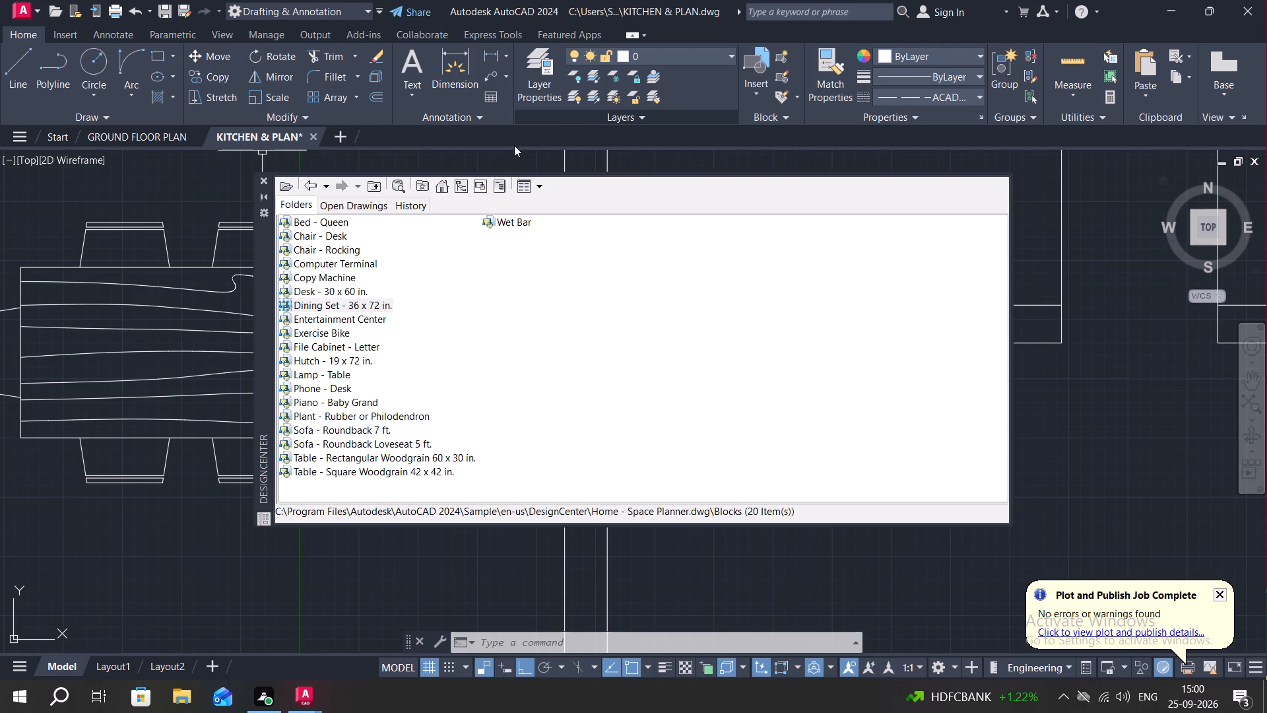
left_click(258, 178)
Scale the dining set down about its centre to roughly 70% of its size.
scroll(559, 393, "down", 3)
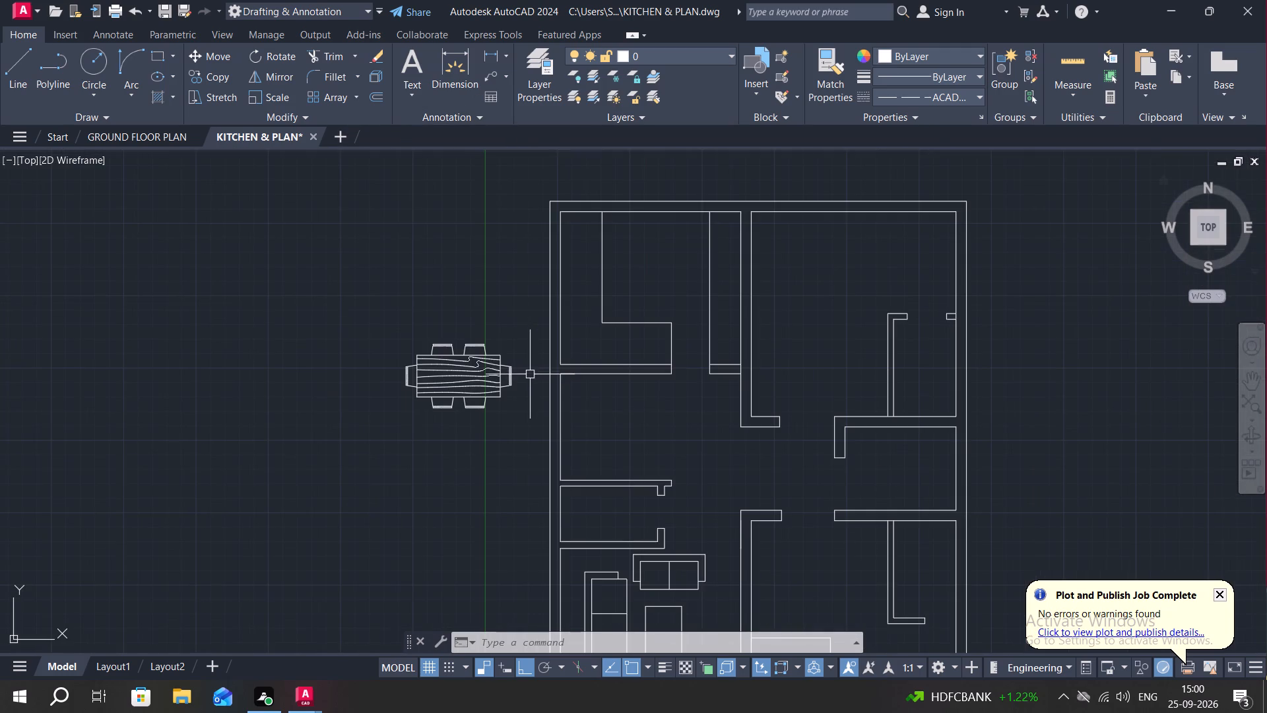
type("SC")
key("space")
left_click(461, 378)
right_click(461, 378)
left_click(461, 376)
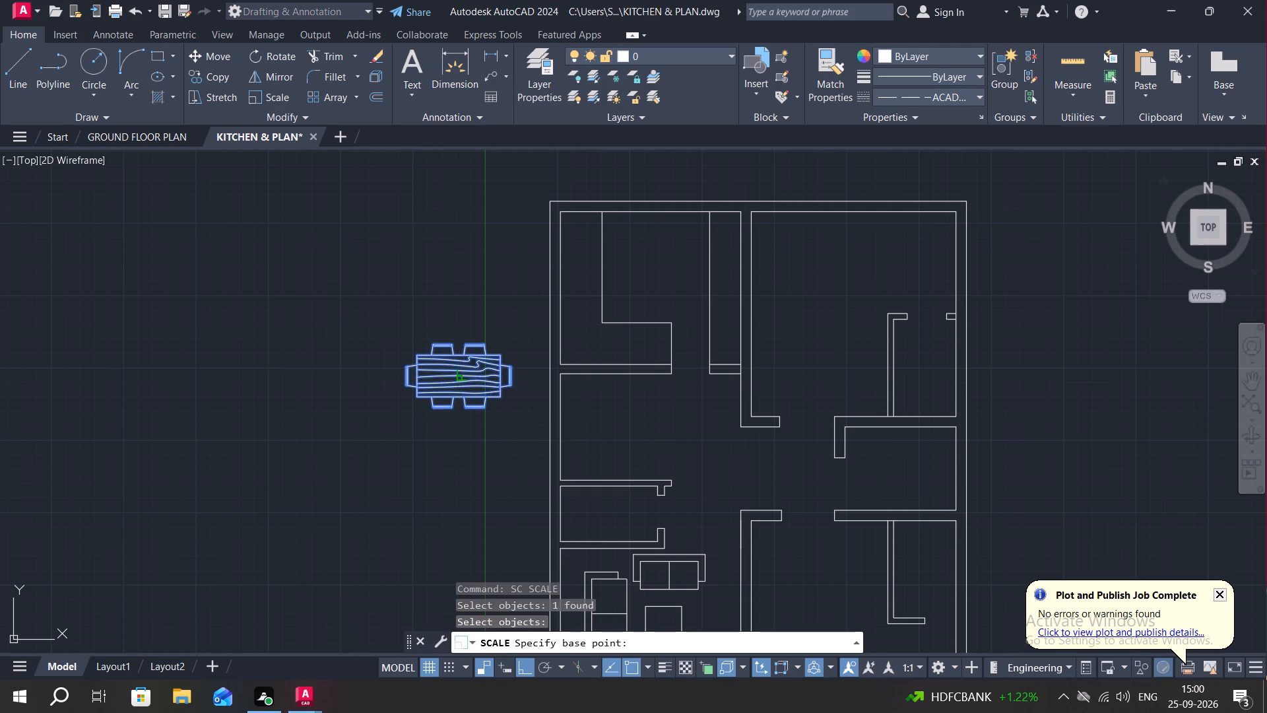
left_click(495, 393)
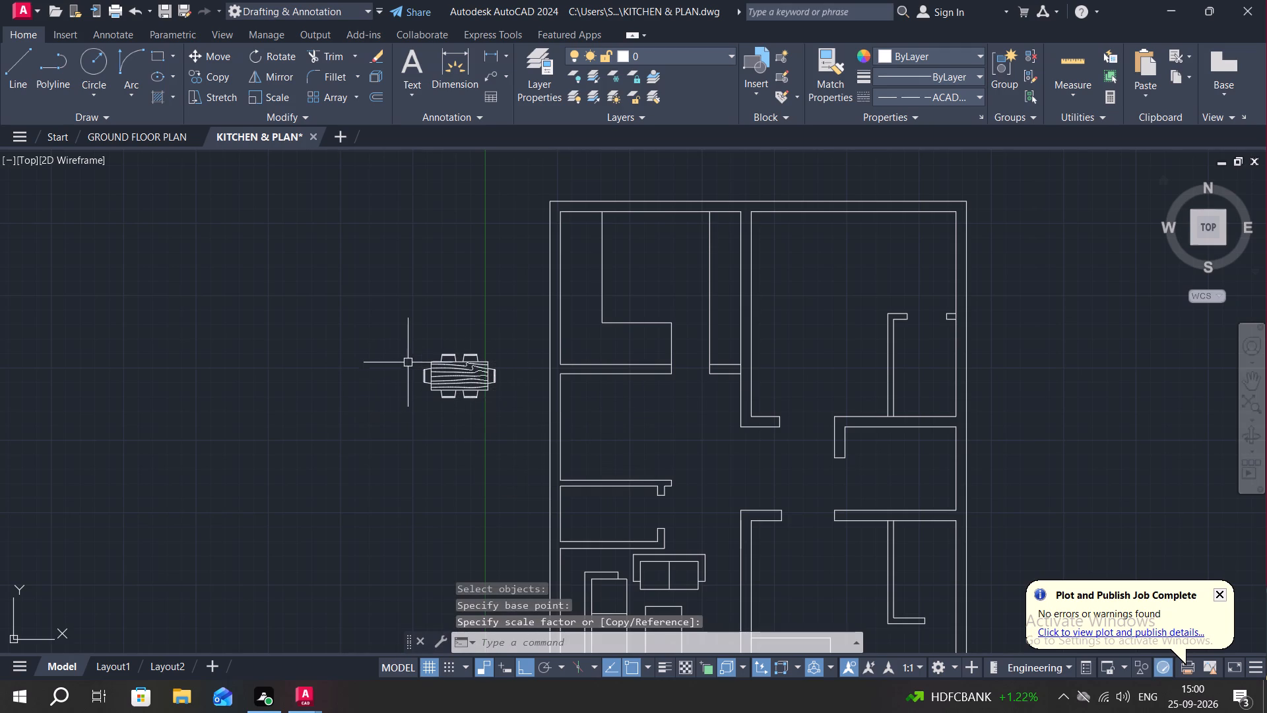
Copy the reduced dining set, with Ortho off, into the middle of the open room just south of the kitchen.
type("CO")
key("space")
left_click(451, 366)
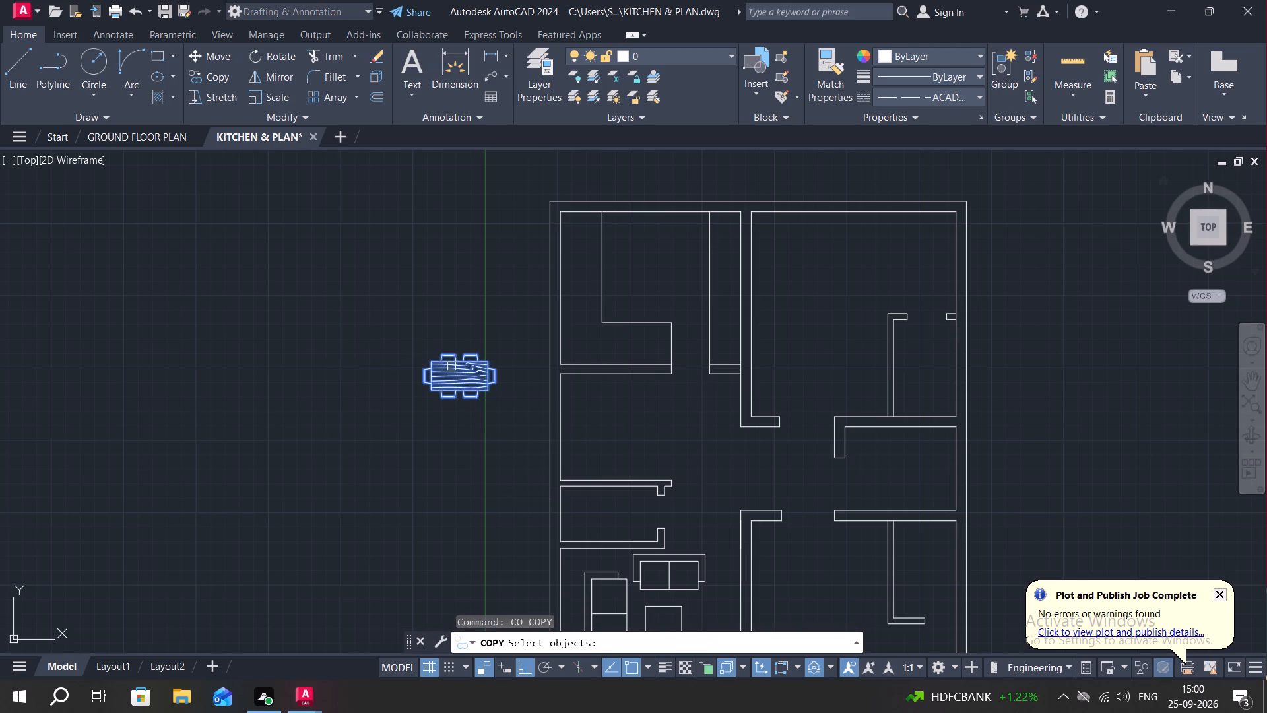
right_click(451, 366)
left_click(449, 366)
key("F8")
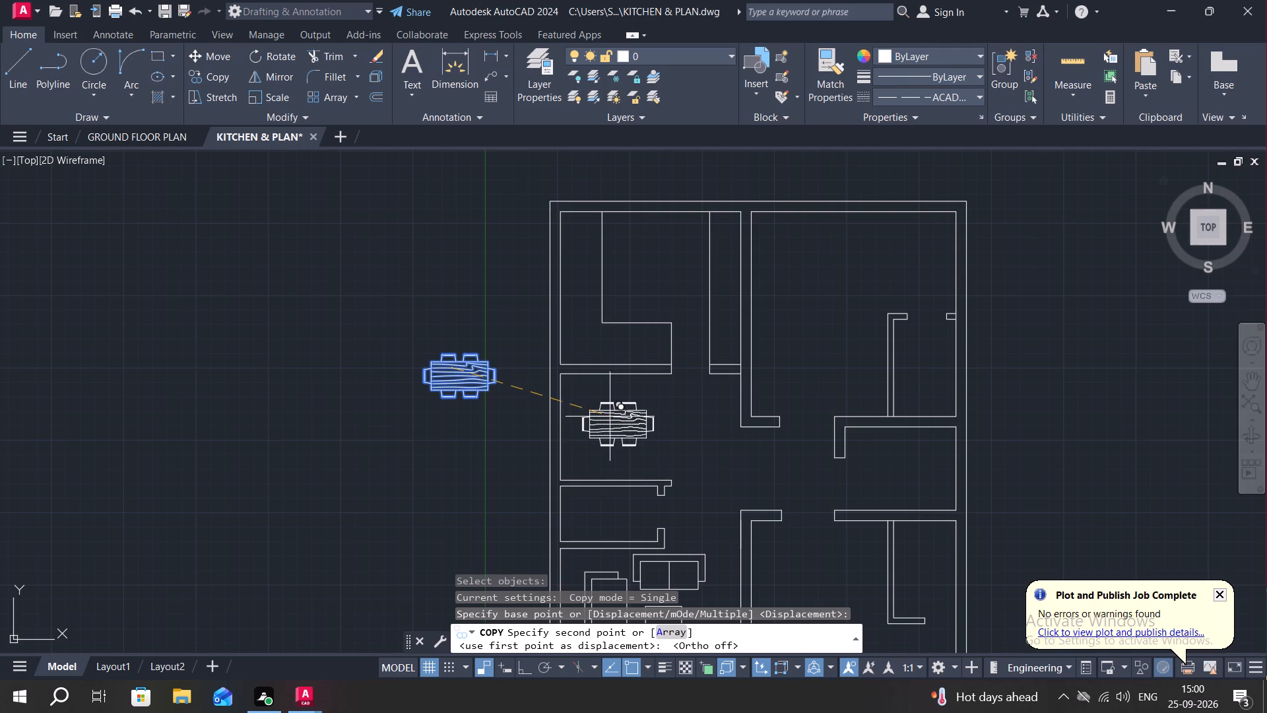
left_click(613, 421)
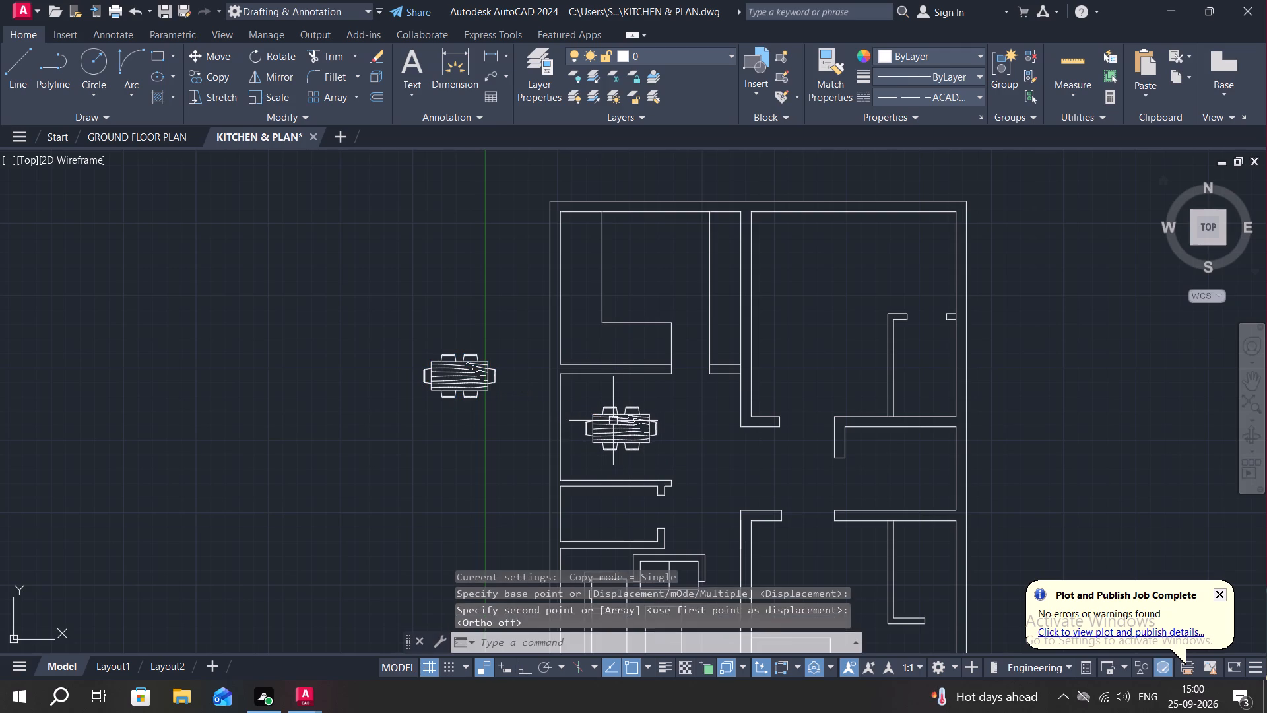
key("Escape")
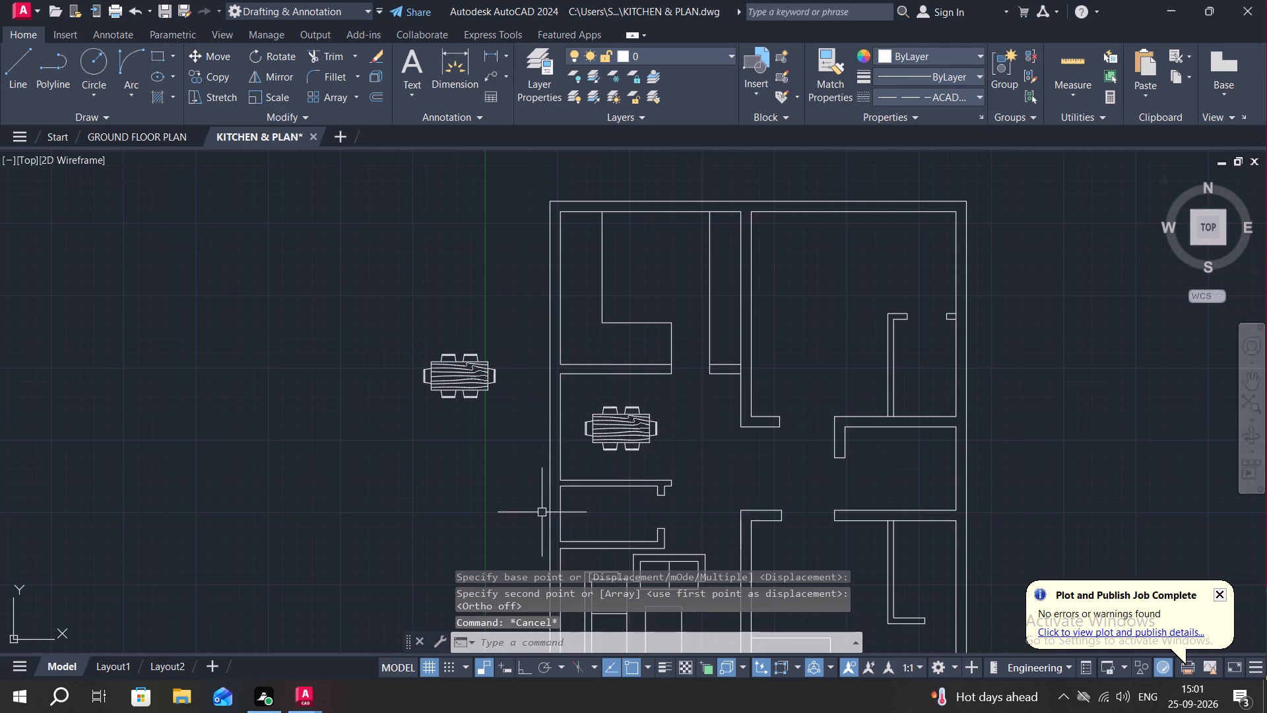
Delete the original dining set outside the plan, west of the outer wall.
left_click(384, 340)
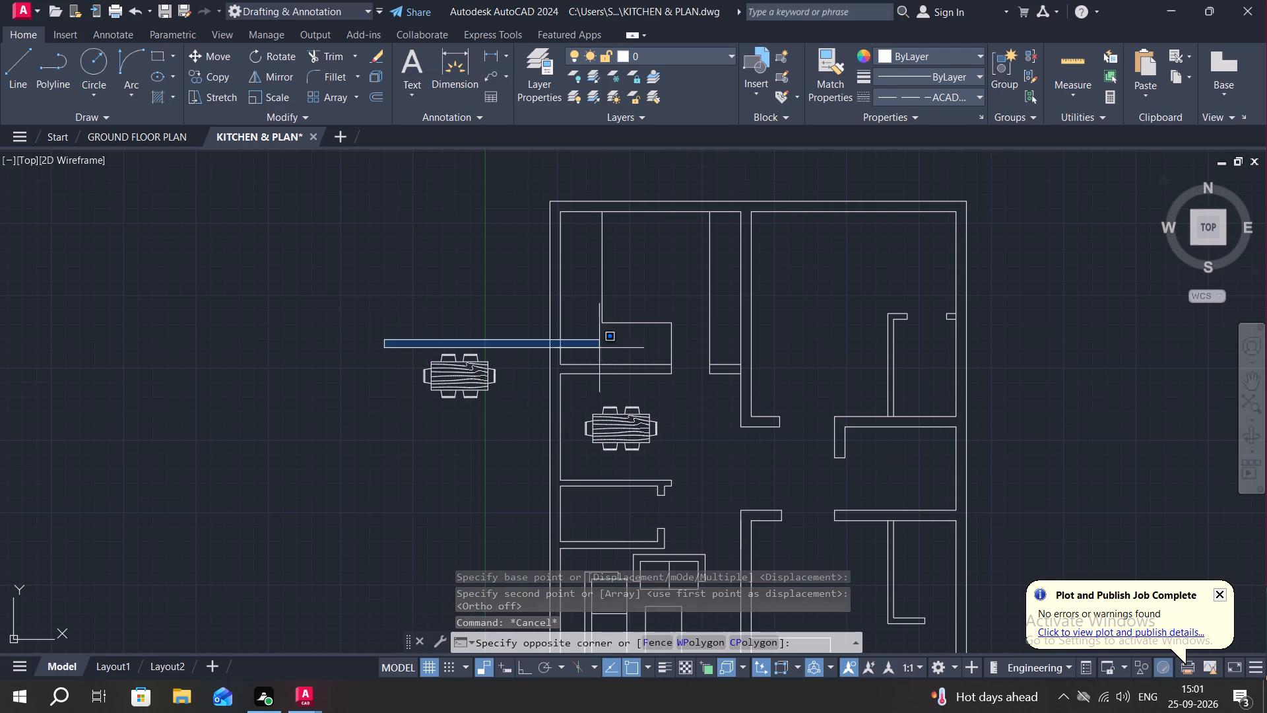
left_click(540, 438)
key("backslash")
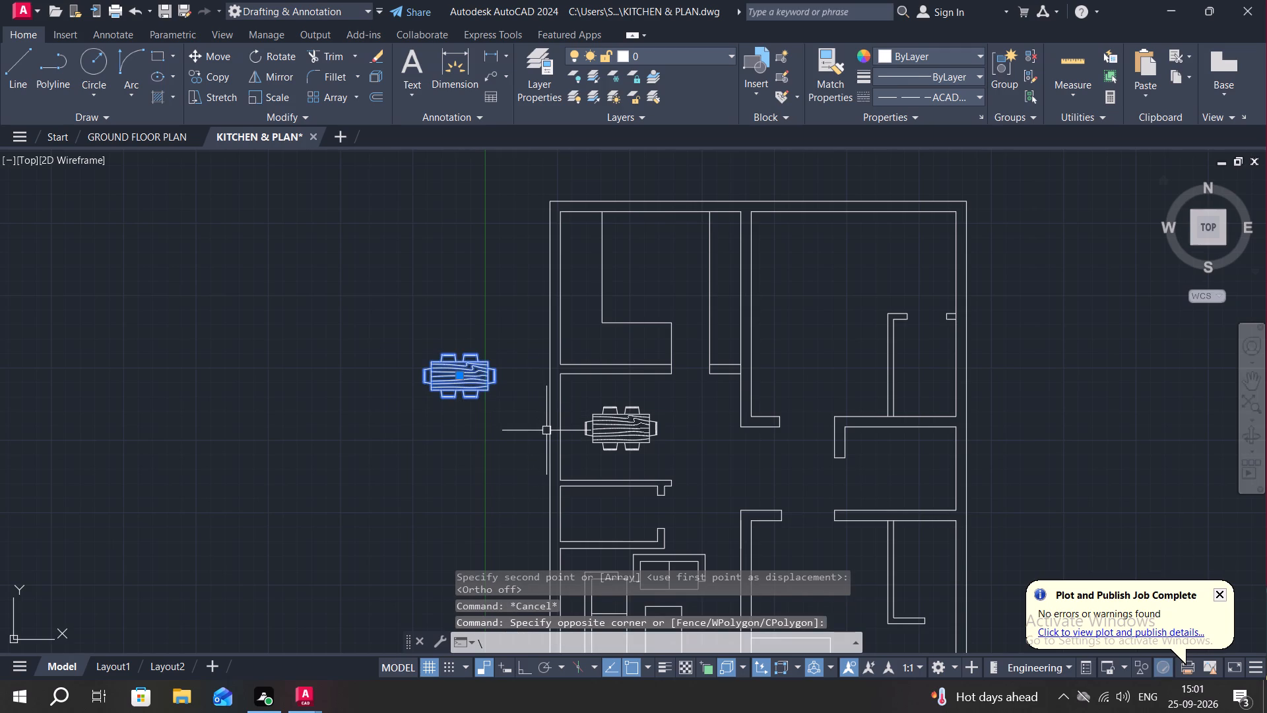
key("Delete")
key("Delete")
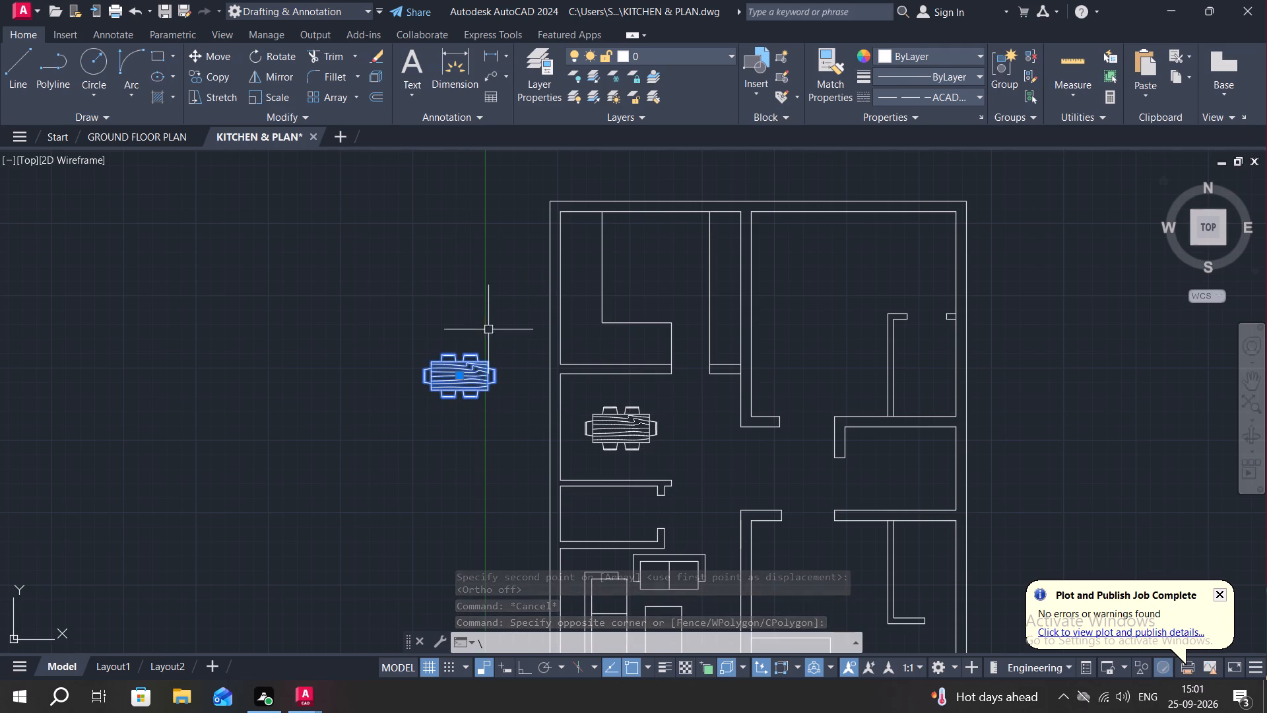
key("Escape")
left_click(461, 374)
key("Delete")
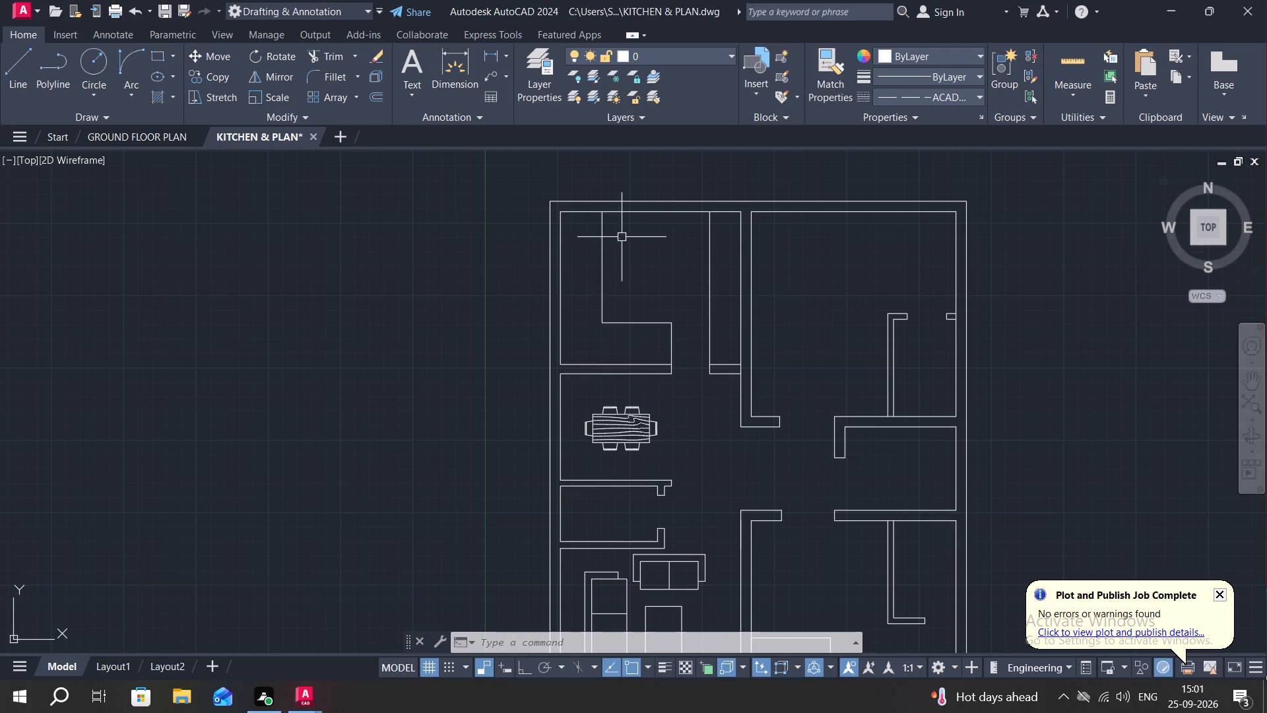
Extend the west counter's east end line and the east counter's front line north to the outer line of the kitchen's north wall.
middle_click_drag(651, 259, 643, 403)
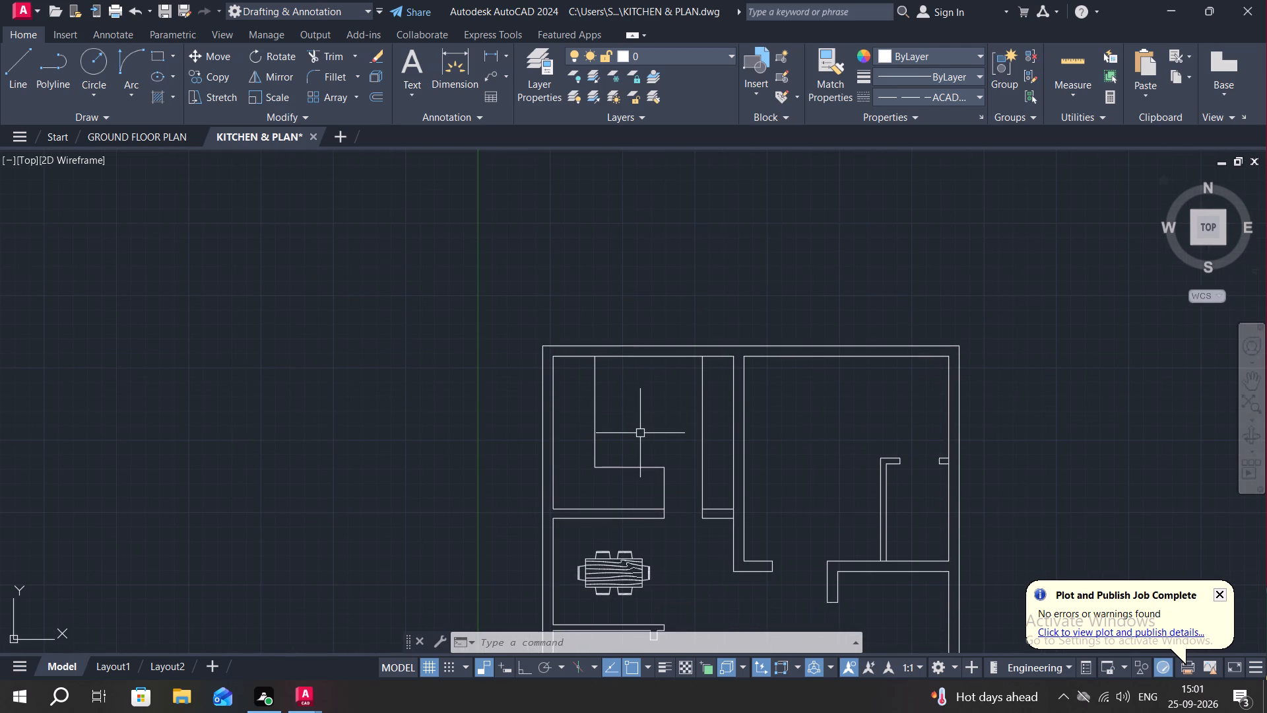
type("EX")
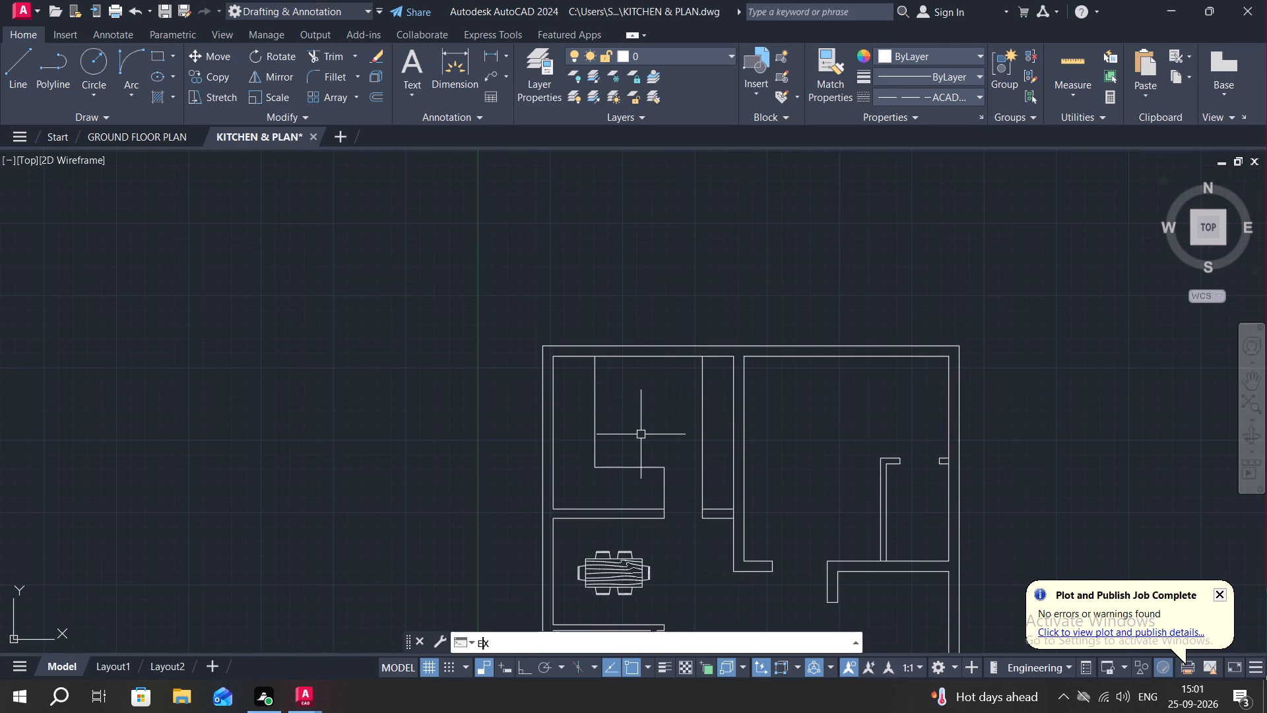
key("space")
left_click(663, 480)
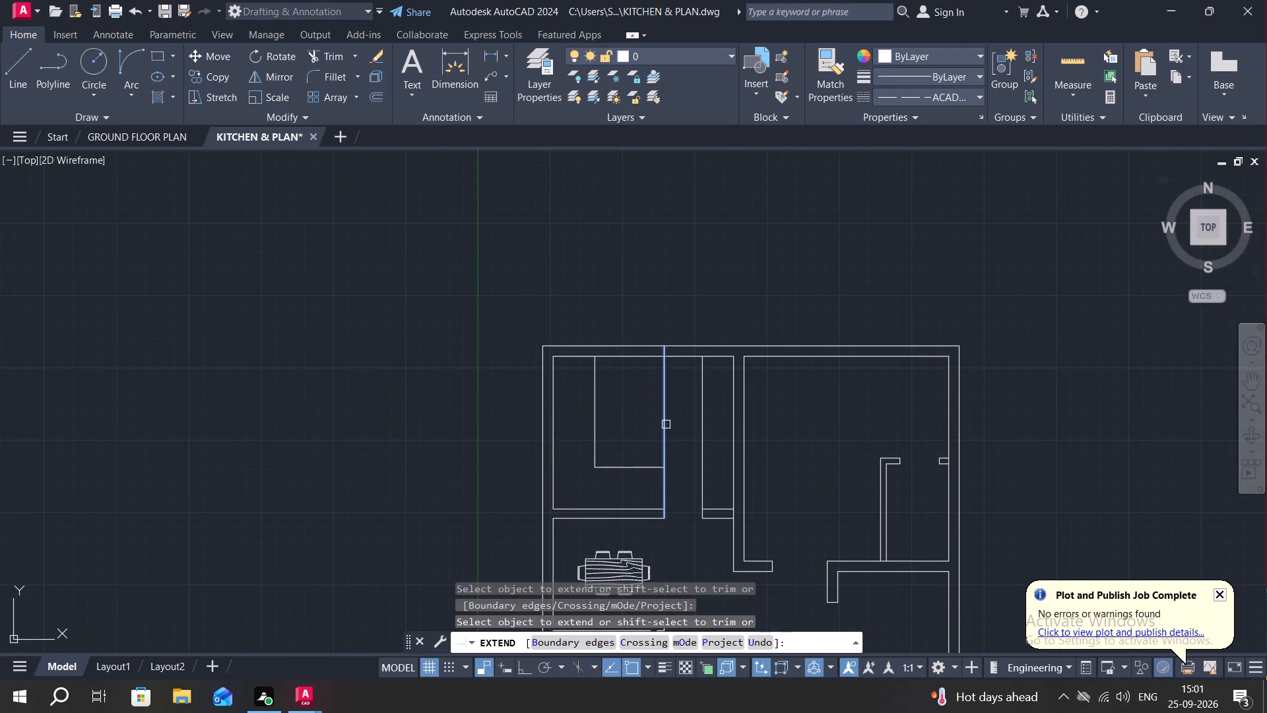
left_click(662, 422)
key("Escape")
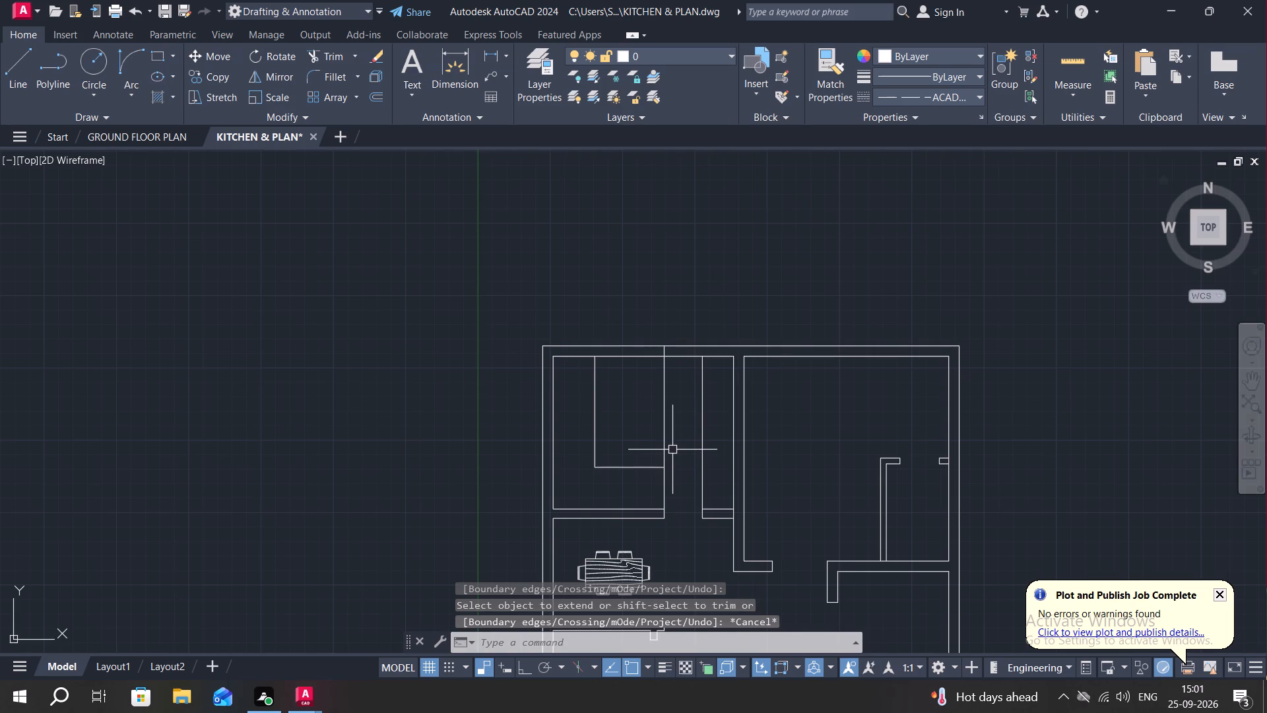
key("space")
left_click(702, 430)
key("Escape")
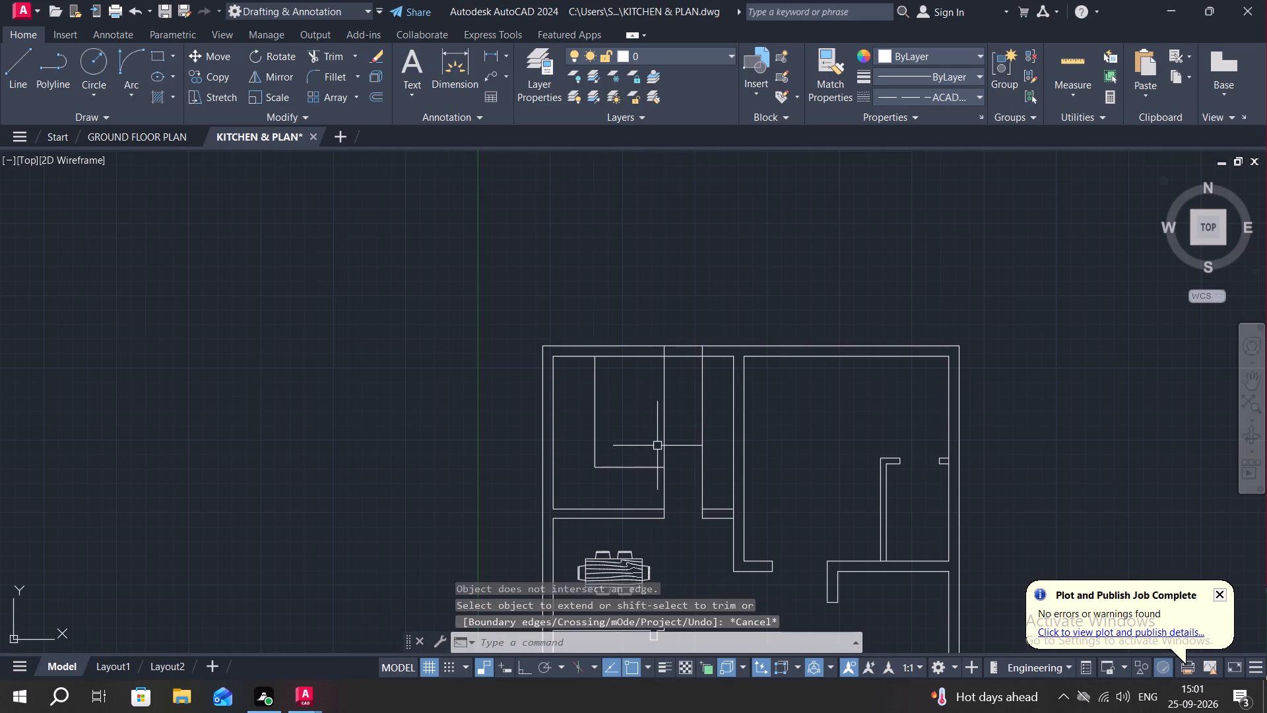
Trim both lines of the north wall between the two extended lines to open the passage east of the kitchen.
type("TR")
key("space")
left_click_drag(677, 308, 677, 314)
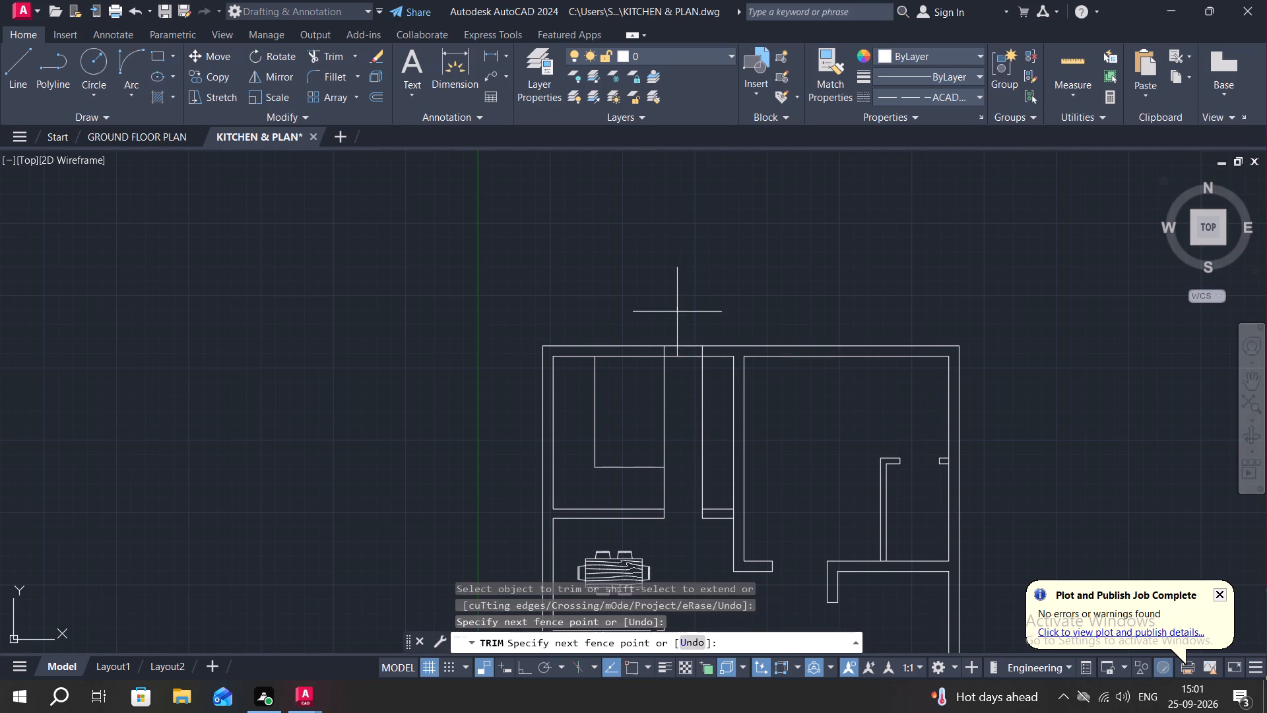
left_click_drag(677, 314, 686, 368)
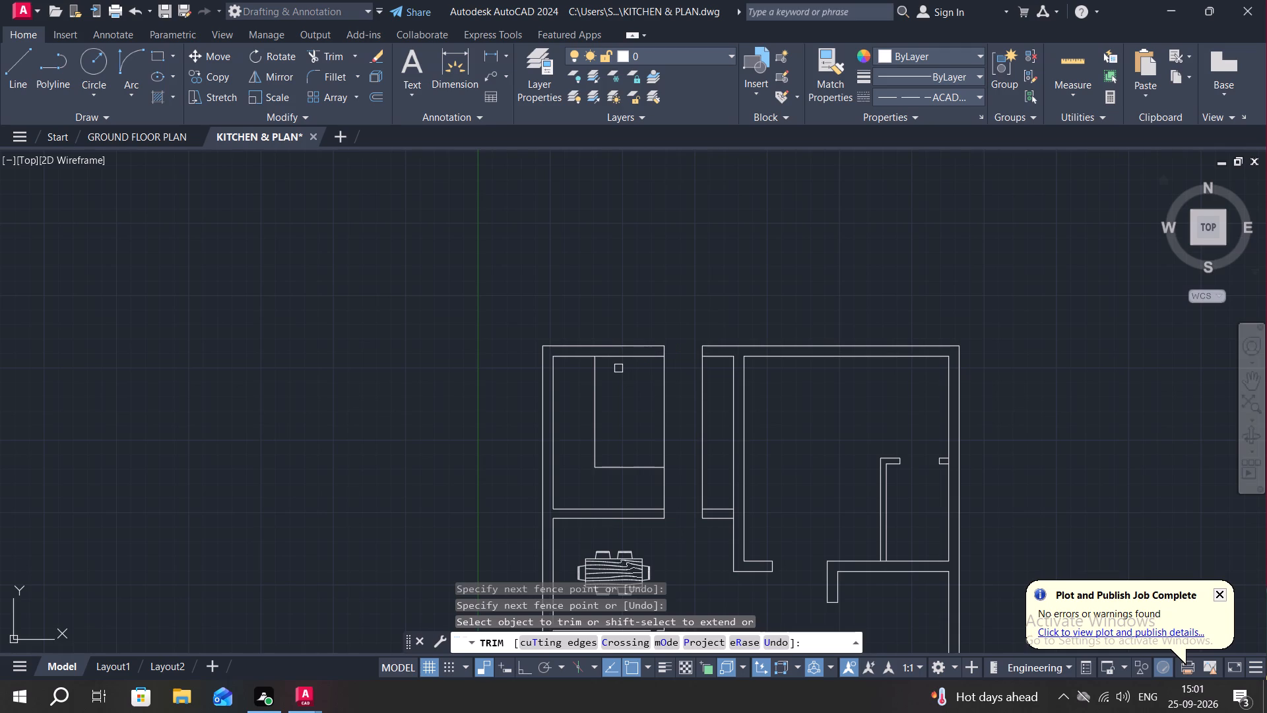
key("Escape")
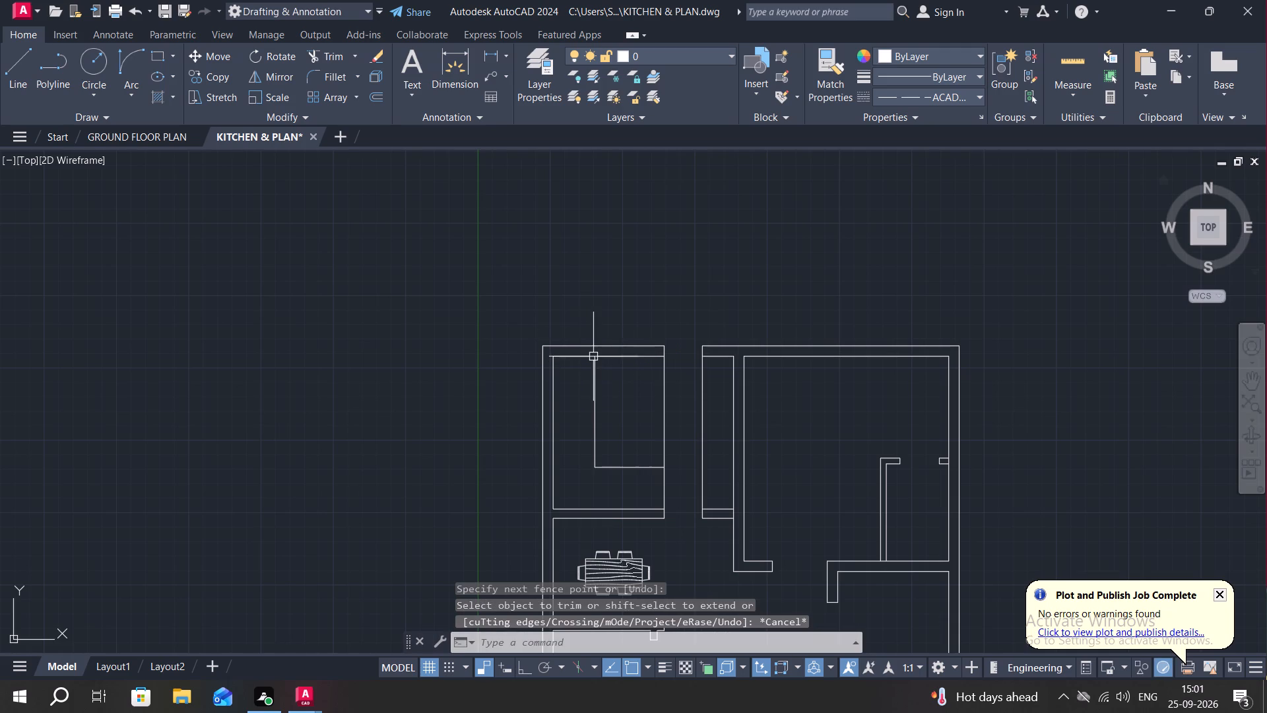
Draw two short window jamb lines across the kitchen's north wall, one just east of the counter line, one near the wall's east end.
scroll(595, 355, "up", 2)
type("L")
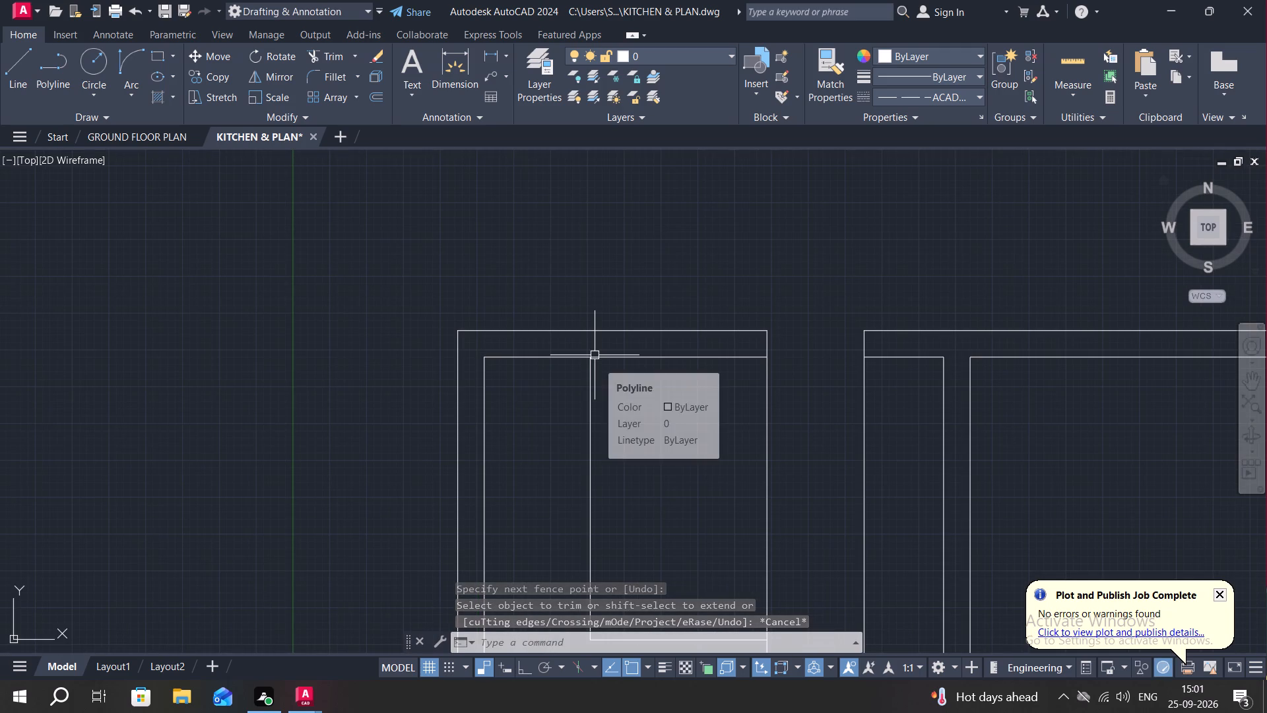
key("space")
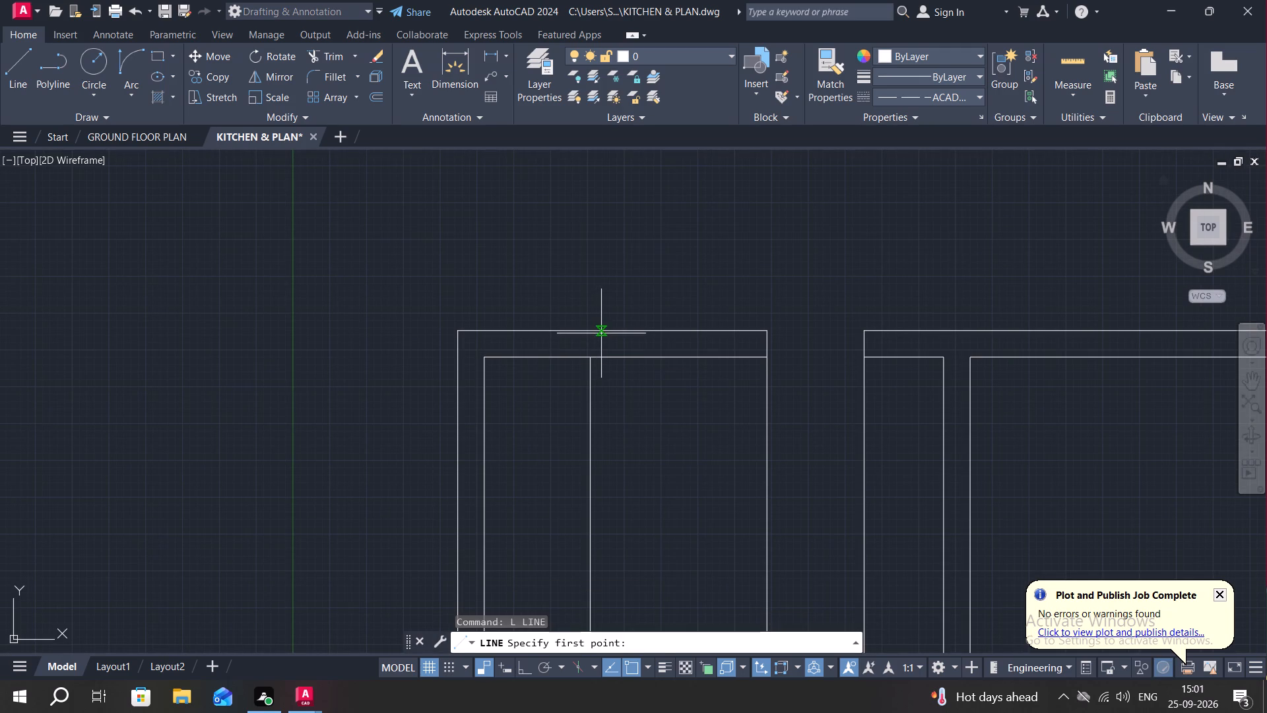
left_click(601, 333)
left_click(603, 356)
key("Escape")
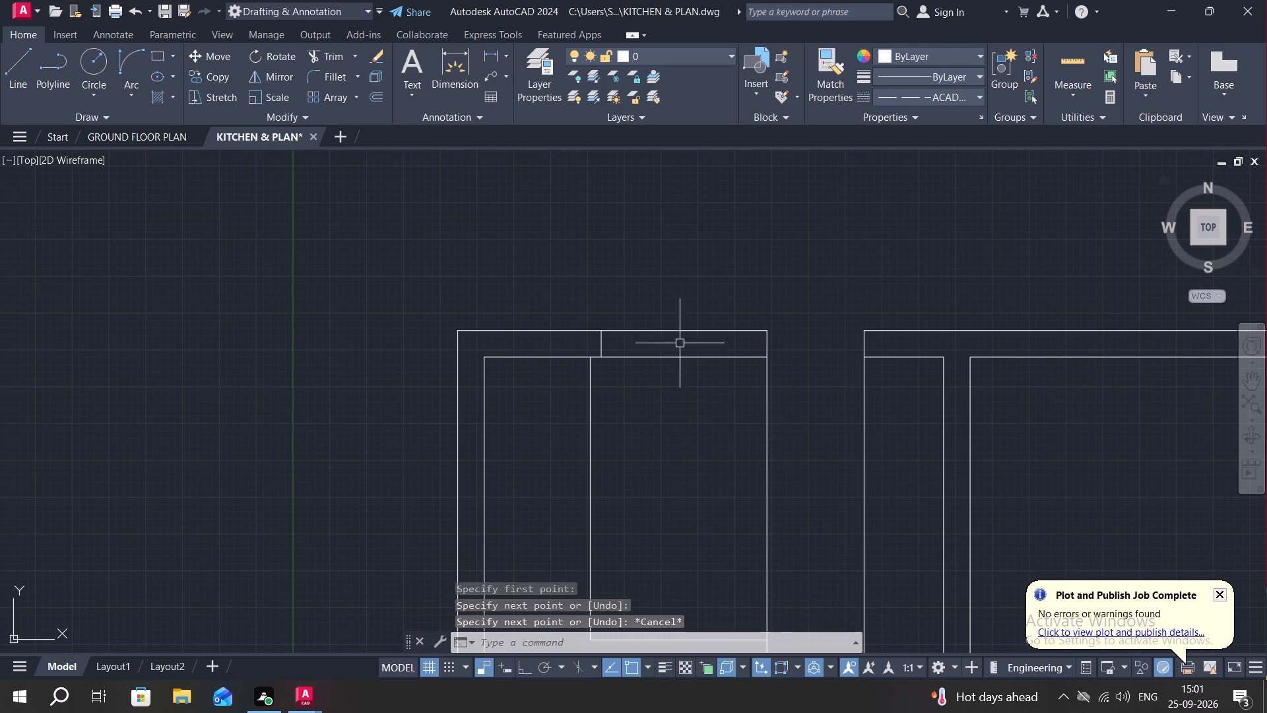
key("space")
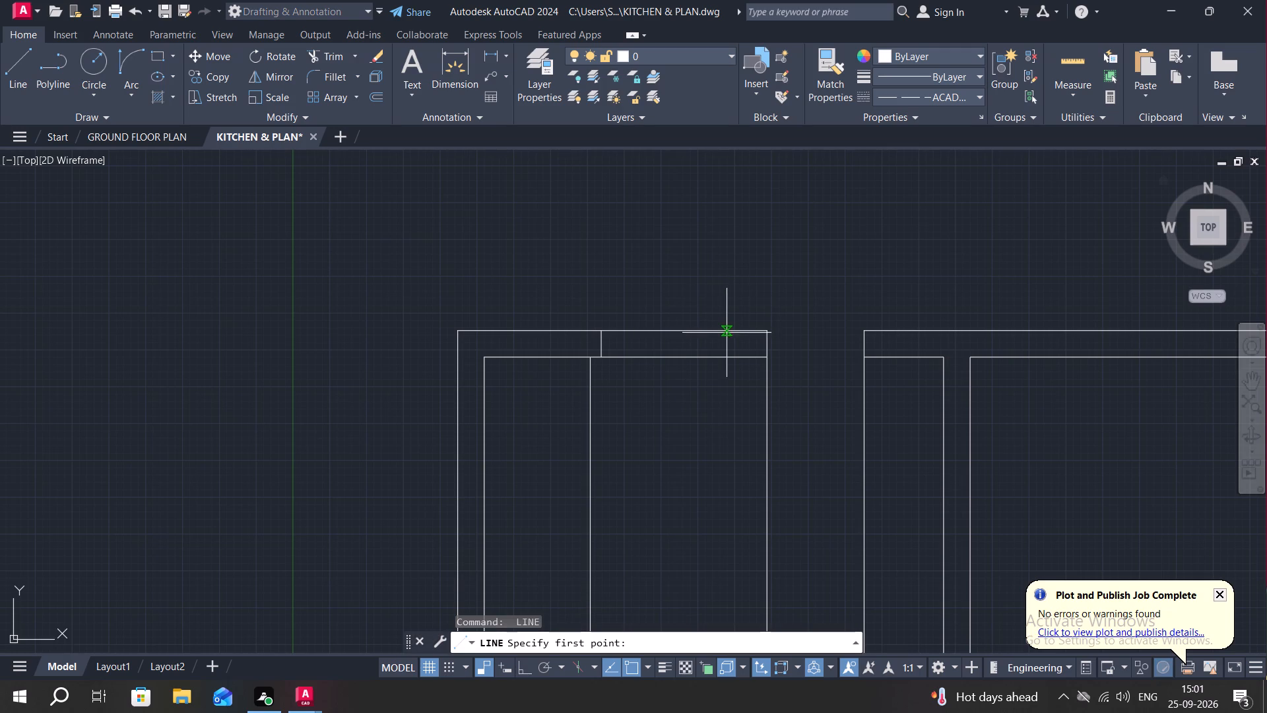
left_click(732, 334)
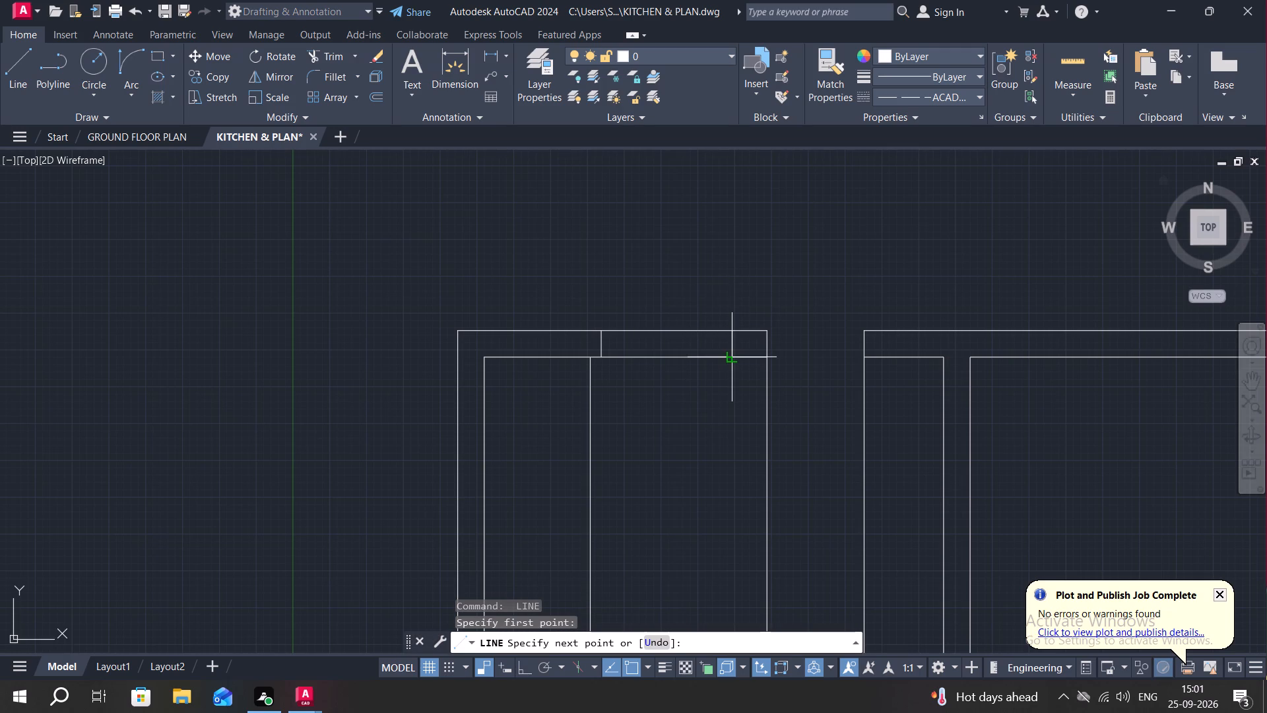
left_click(731, 358)
key("Escape")
Draw a line between the midpoints of the two window jambs in the kitchen's north wall.
type("L")
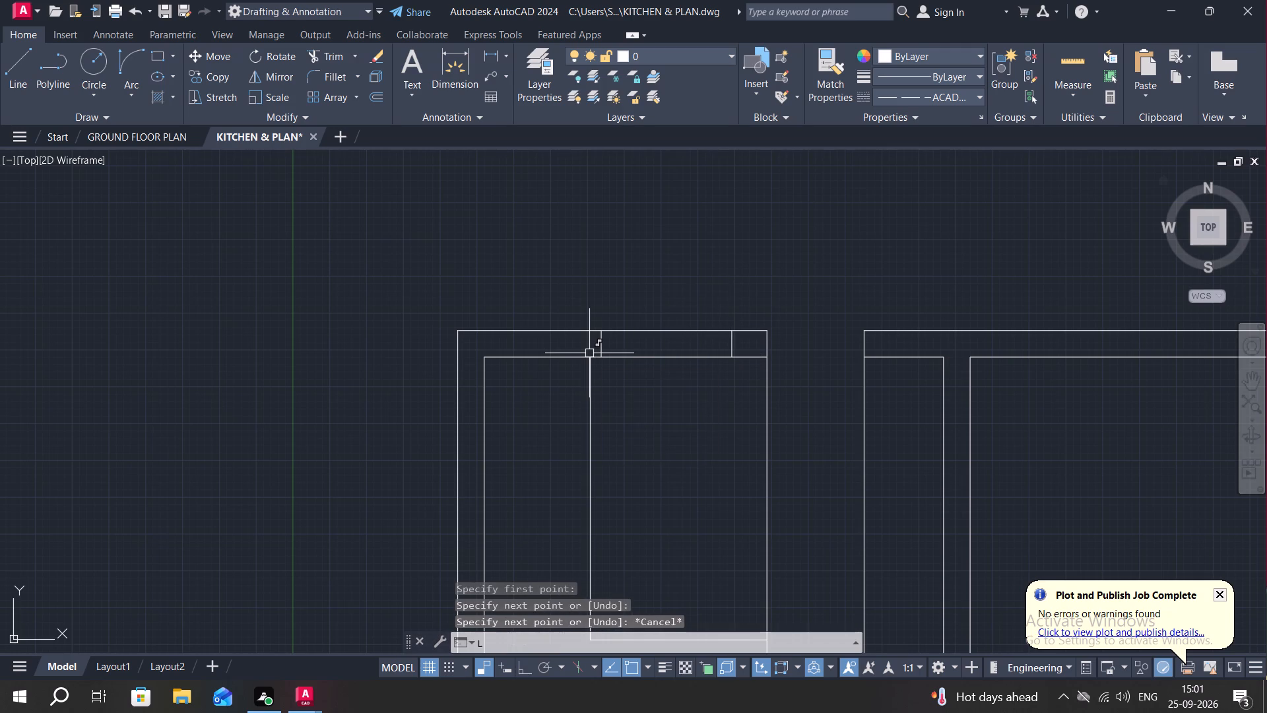
key("space")
left_click(603, 345)
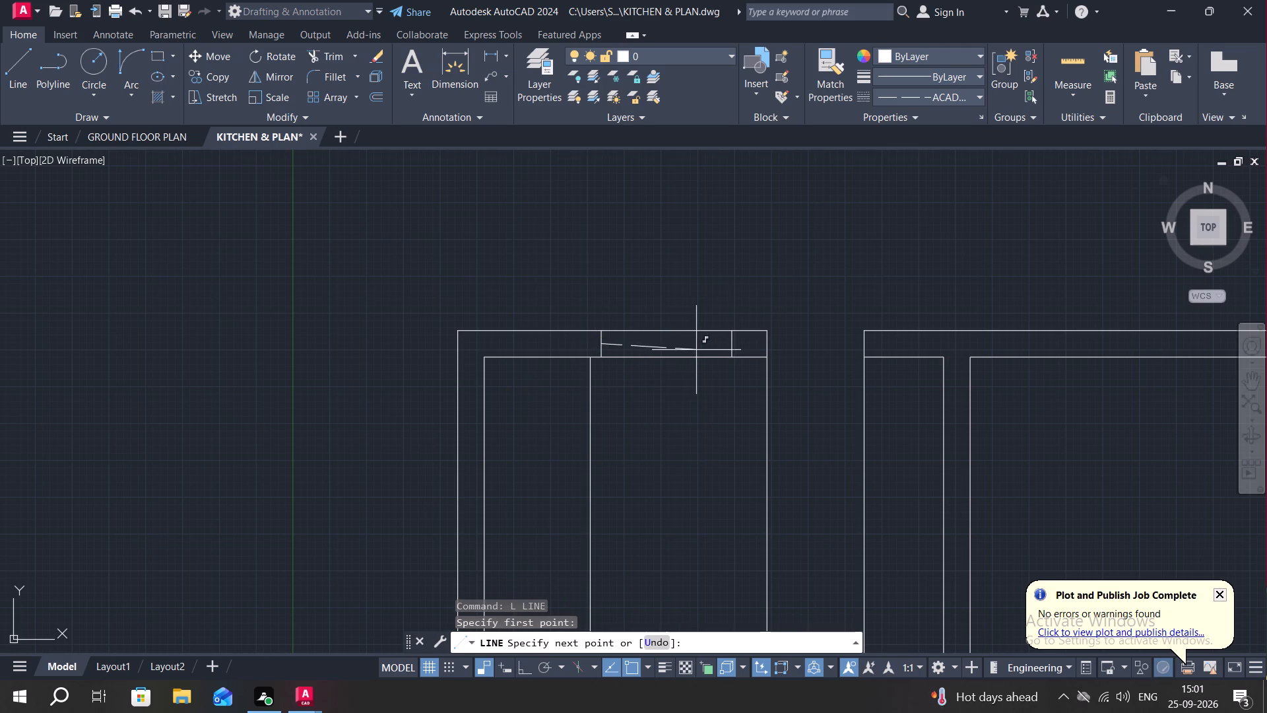
left_click(729, 343)
key("Escape")
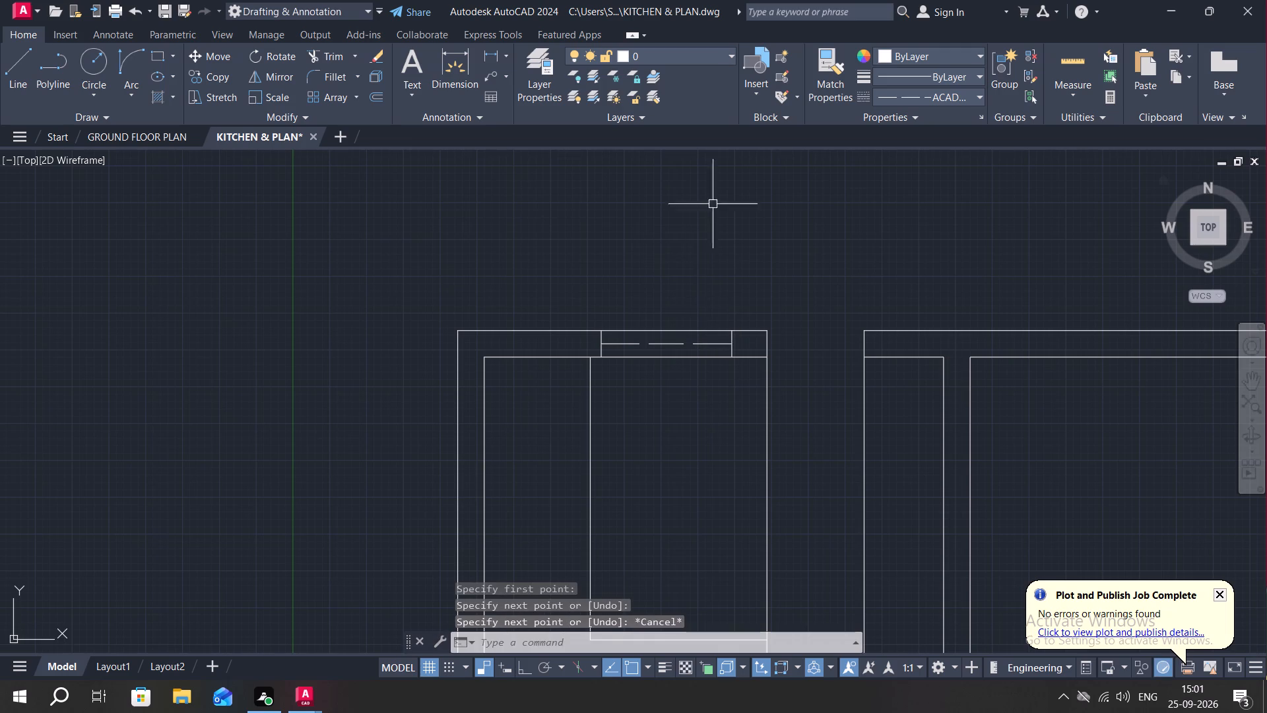
Set both the current linetype and the linetype of the window's middle line to ByLayer.
left_click(949, 98)
left_click(923, 114)
key("Escape")
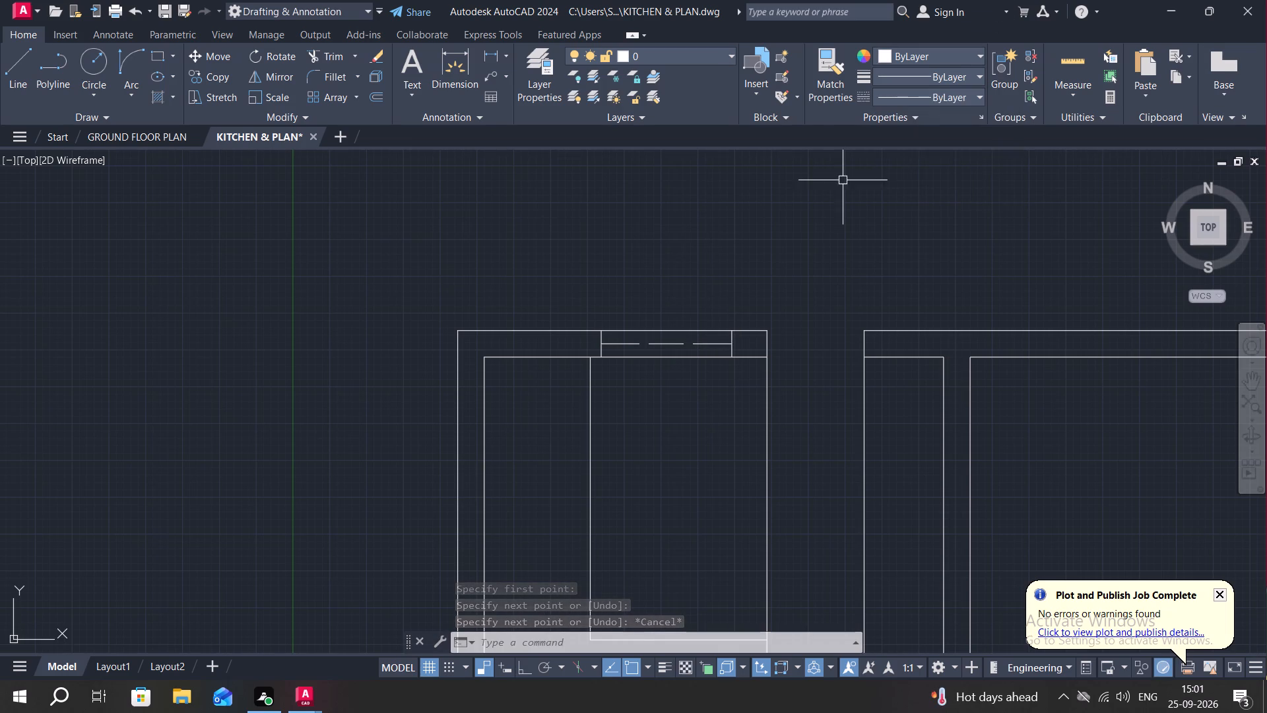
scroll(666, 339, "up", 1)
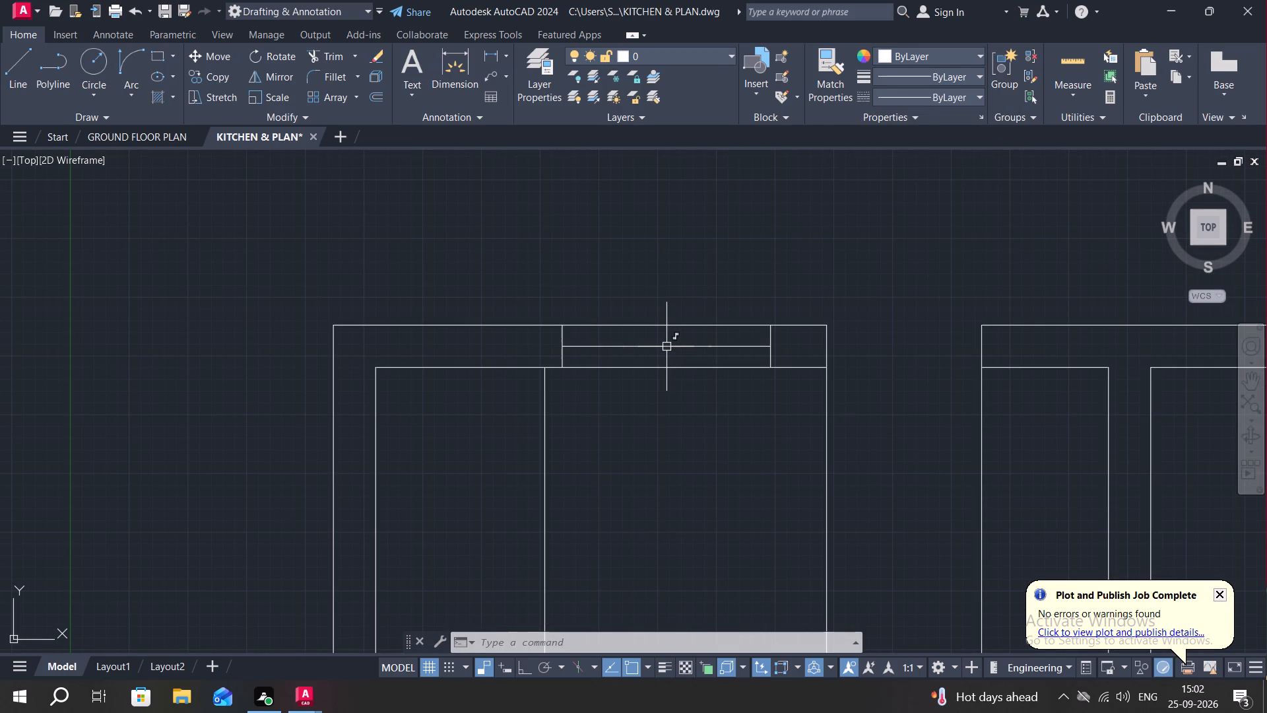
left_click(666, 347)
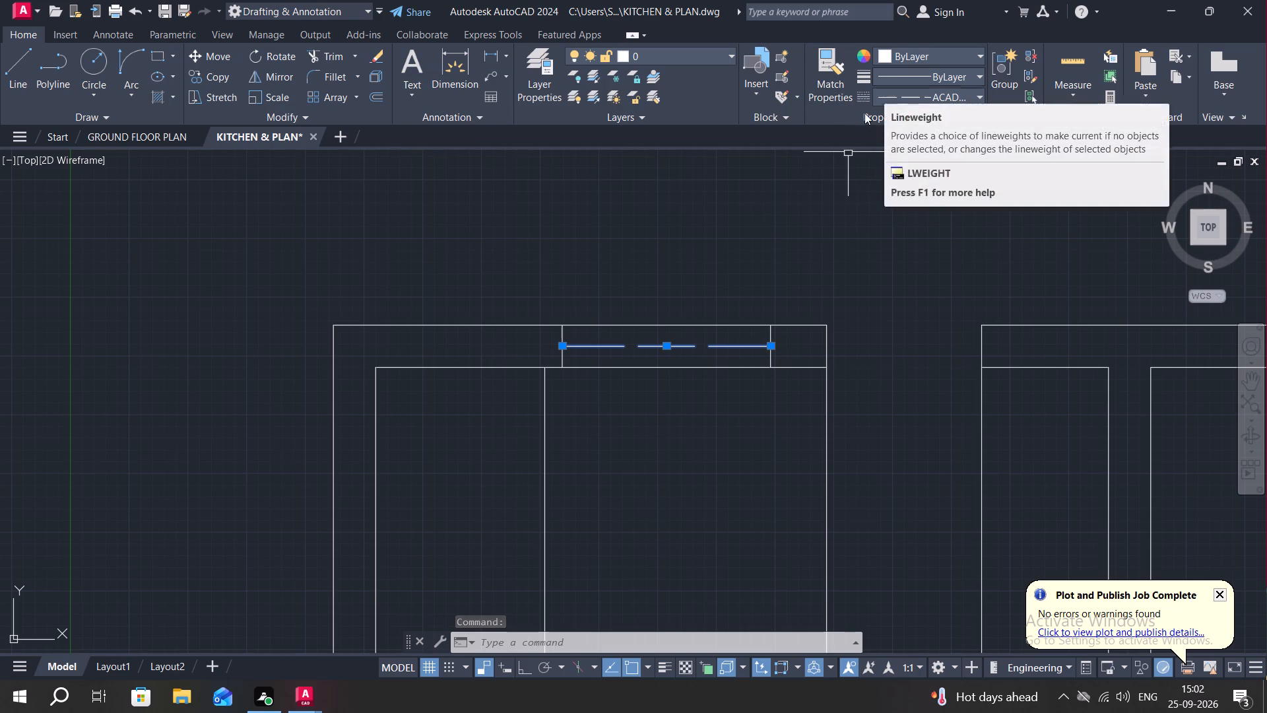
left_click(959, 98)
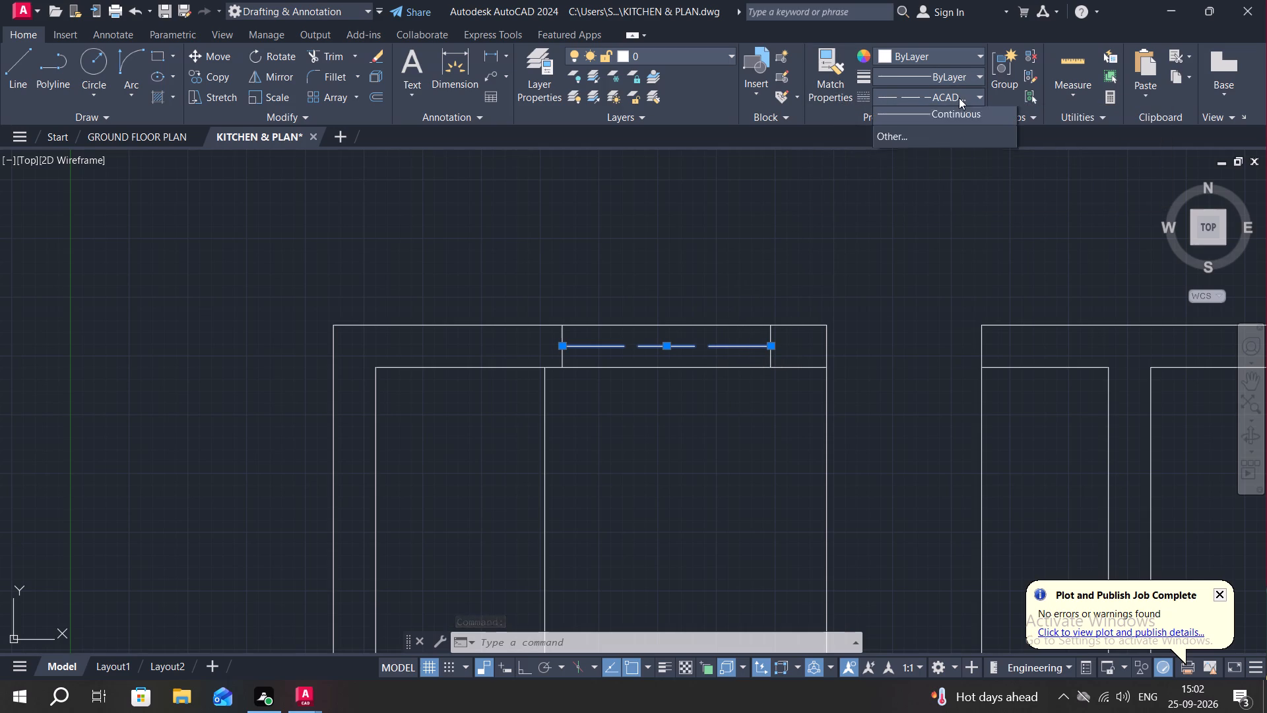
left_click(935, 112)
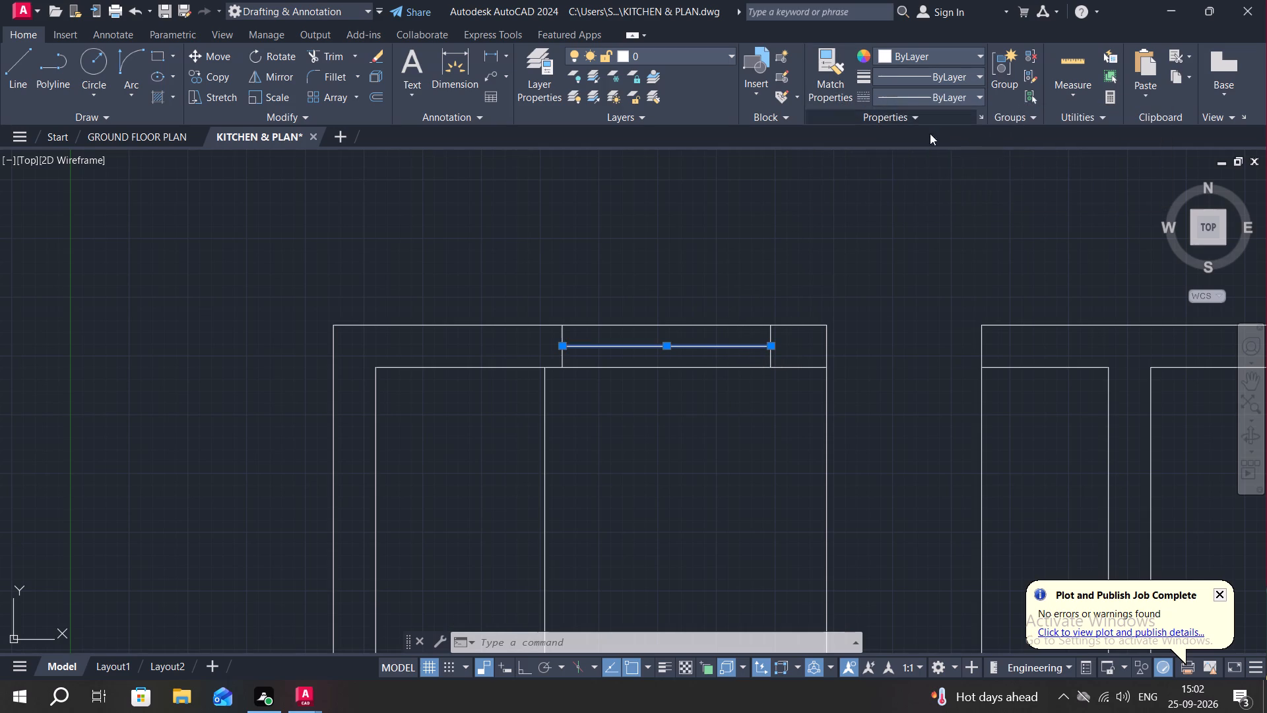
key("Escape")
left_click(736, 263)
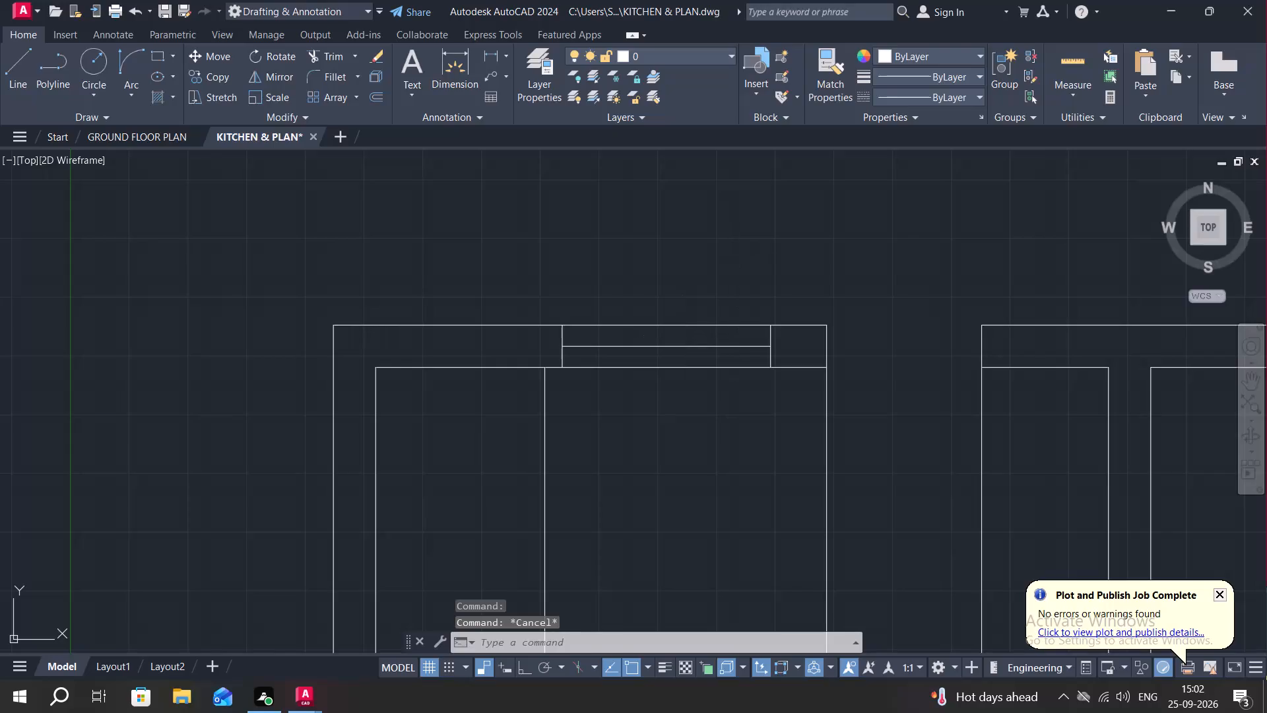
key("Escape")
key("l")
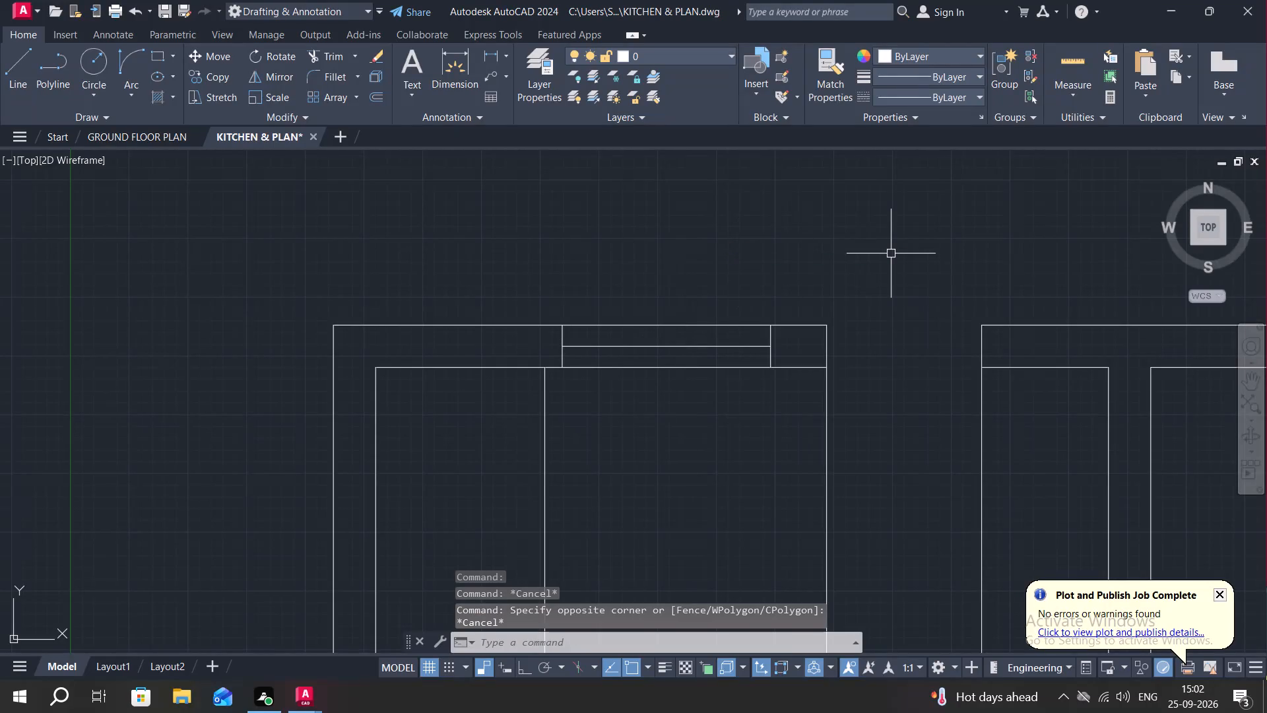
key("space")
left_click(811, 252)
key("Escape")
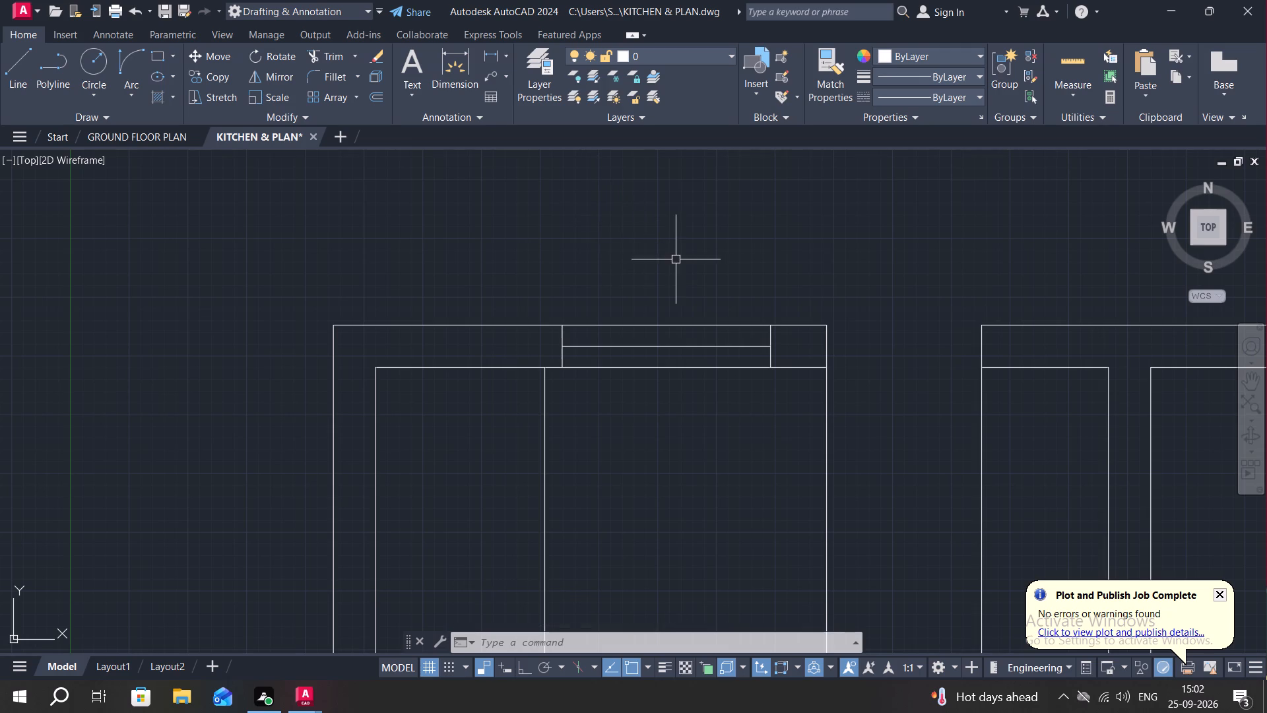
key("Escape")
Offset the window's middle line 2" to the north and 2" to the south.
type("O")
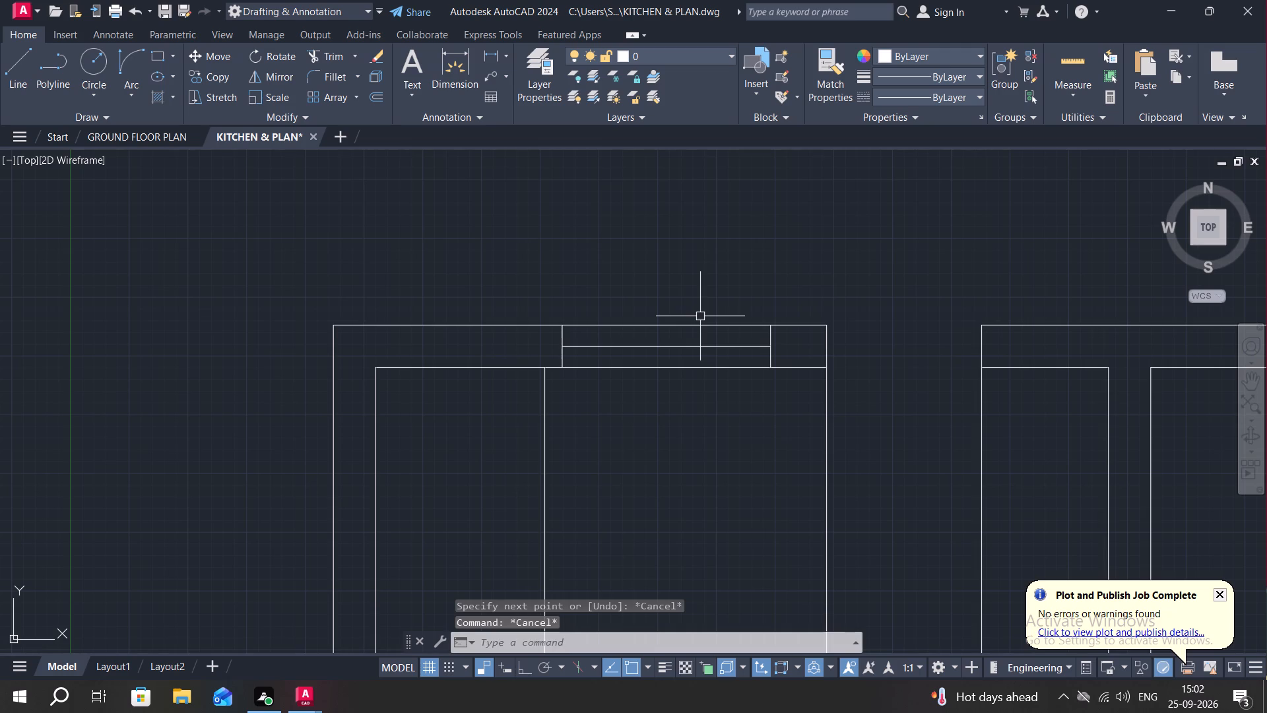
key("space")
key("3")
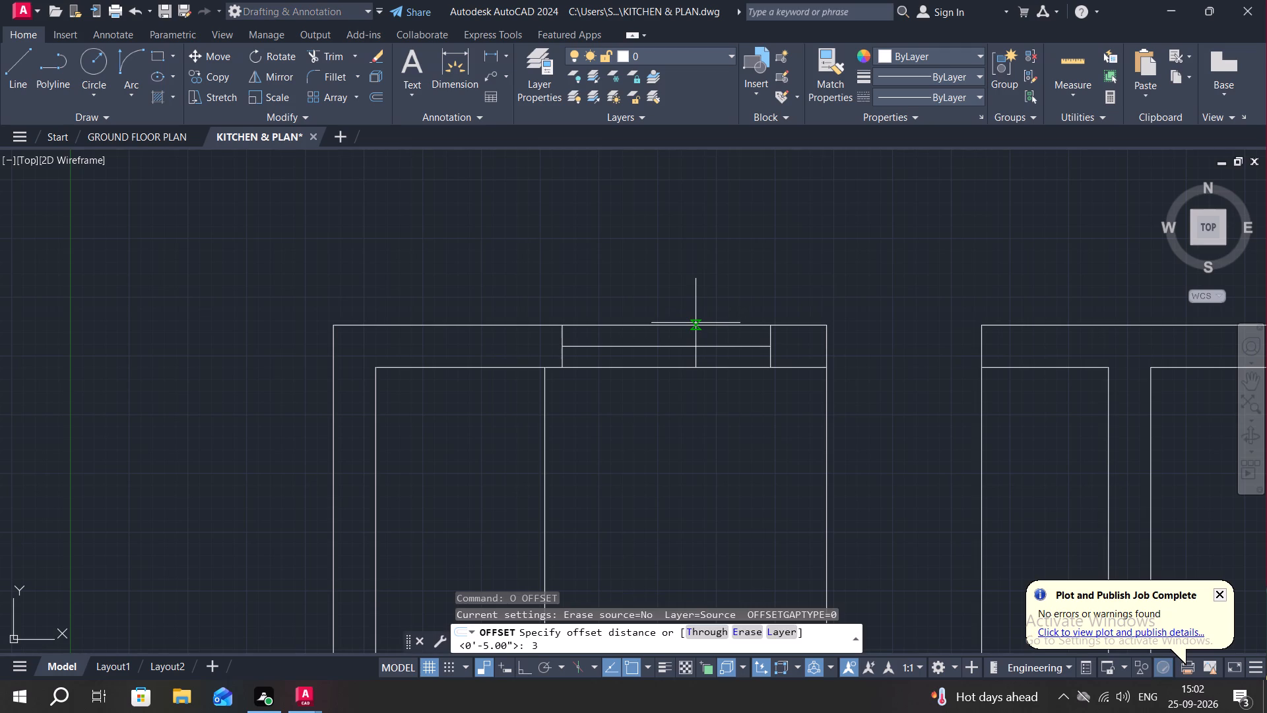
key("BackSpace")
type("2\"")
key("Return")
scroll(703, 332, "up", 2)
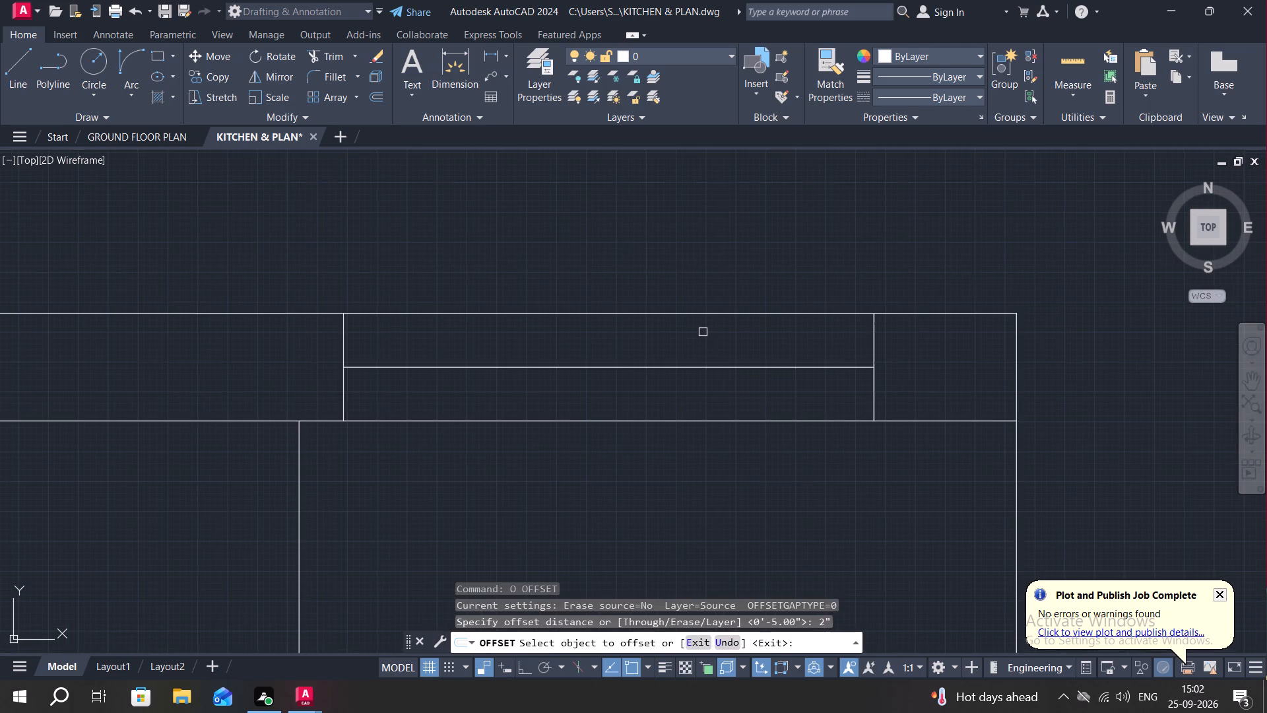
left_click(717, 366)
left_click(711, 326)
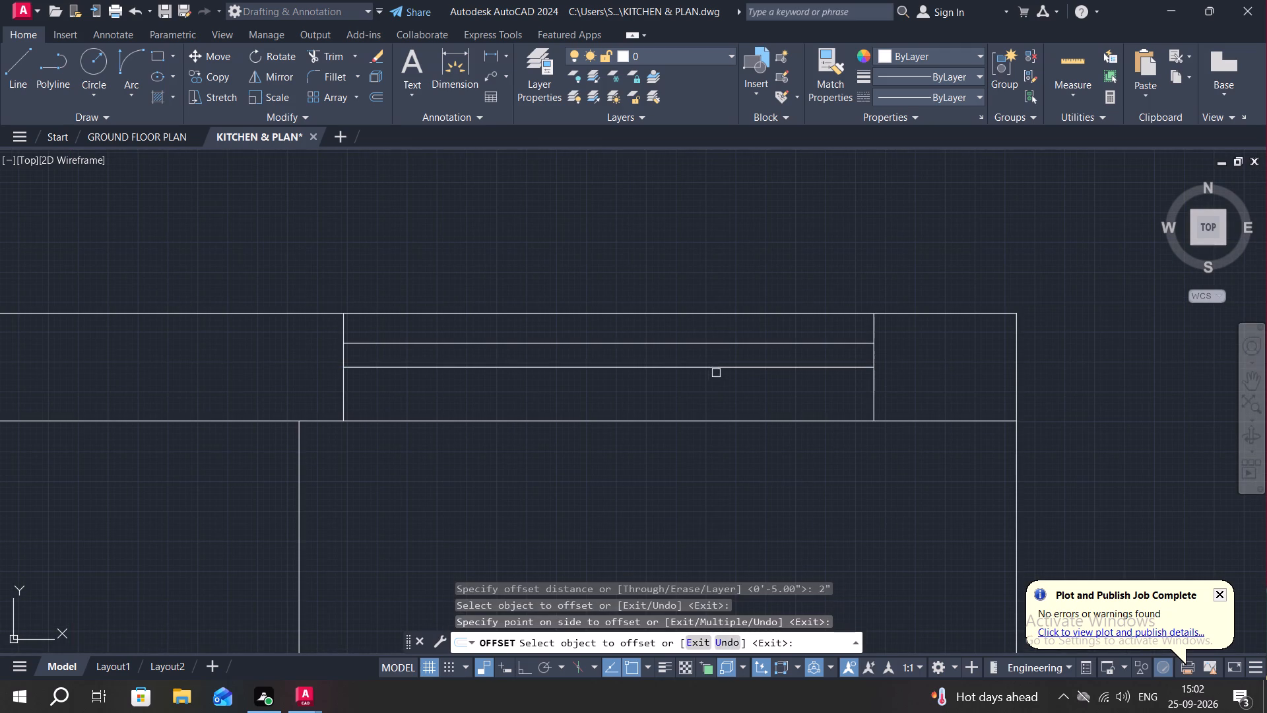
left_click(717, 366)
left_click(723, 399)
key("Escape")
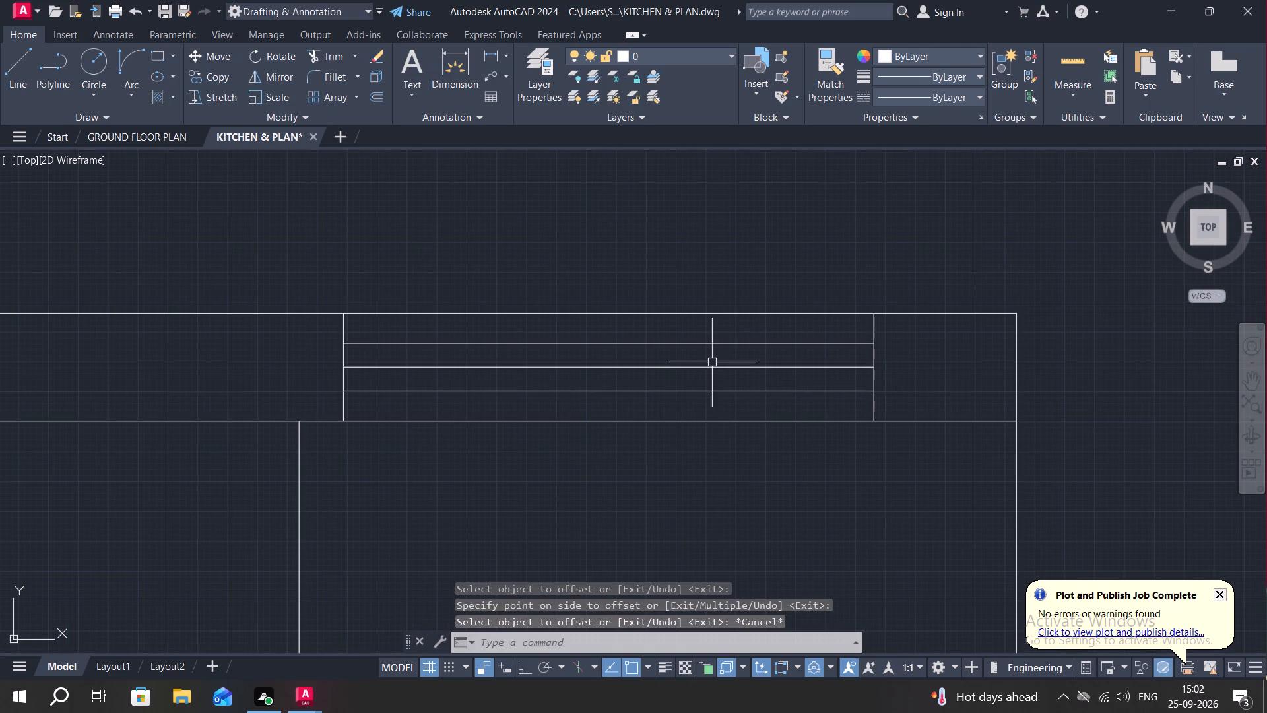
Delete the window's original middle line, between the two offset lines.
left_click(714, 368)
key("Delete")
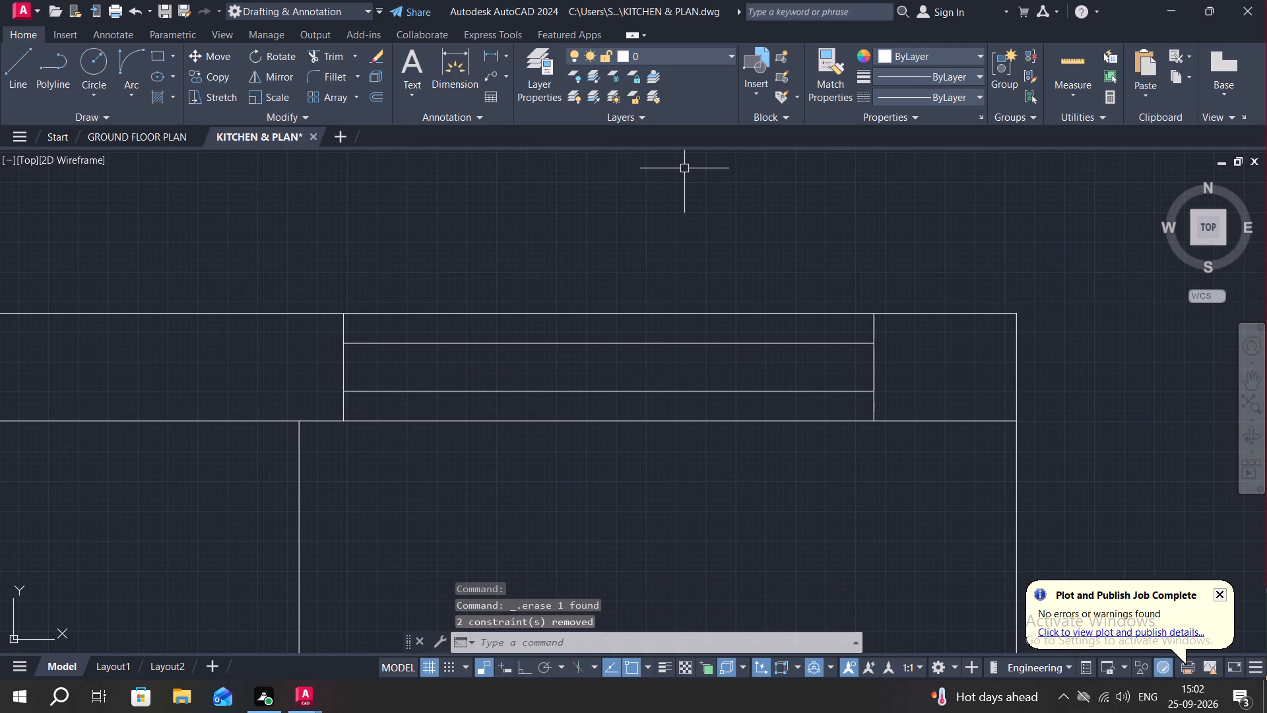
Draw a short window jamb line across the kitchen's west wall, south of its north-west corner.
scroll(928, 283, "down", 1)
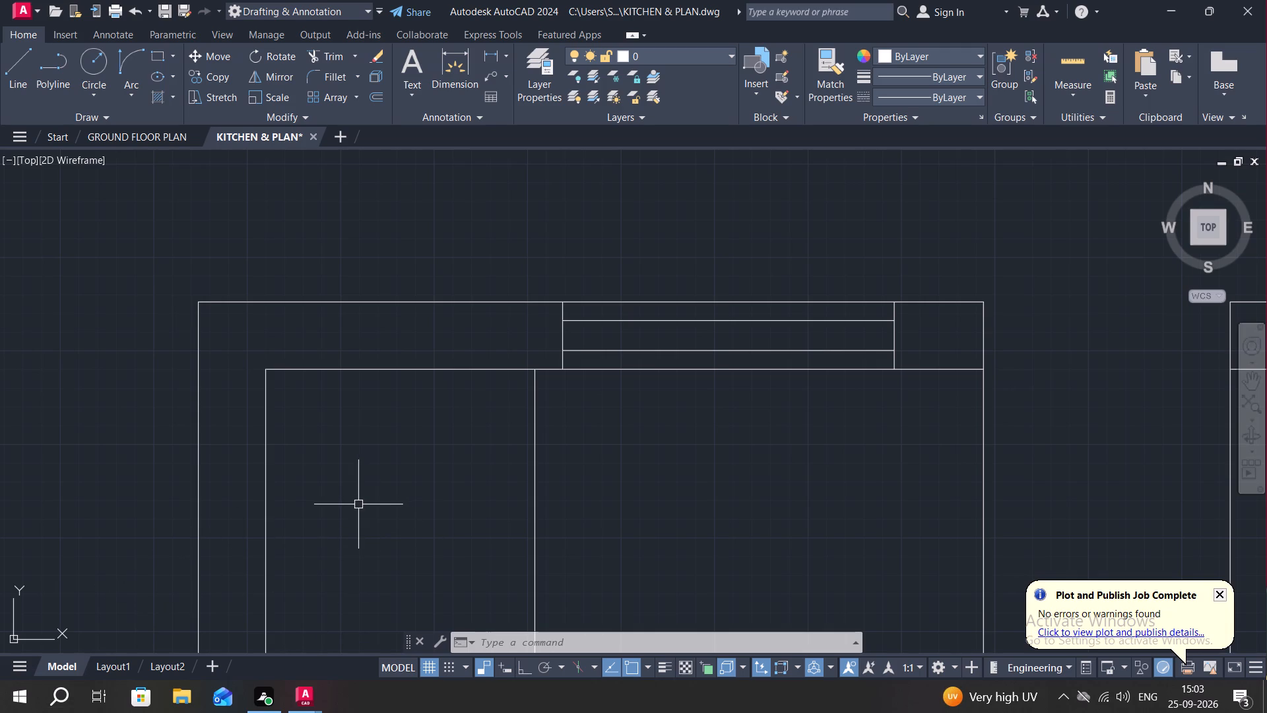
middle_click_drag(732, 401, 930, 271)
middle_click_drag(642, 339, 1053, 209)
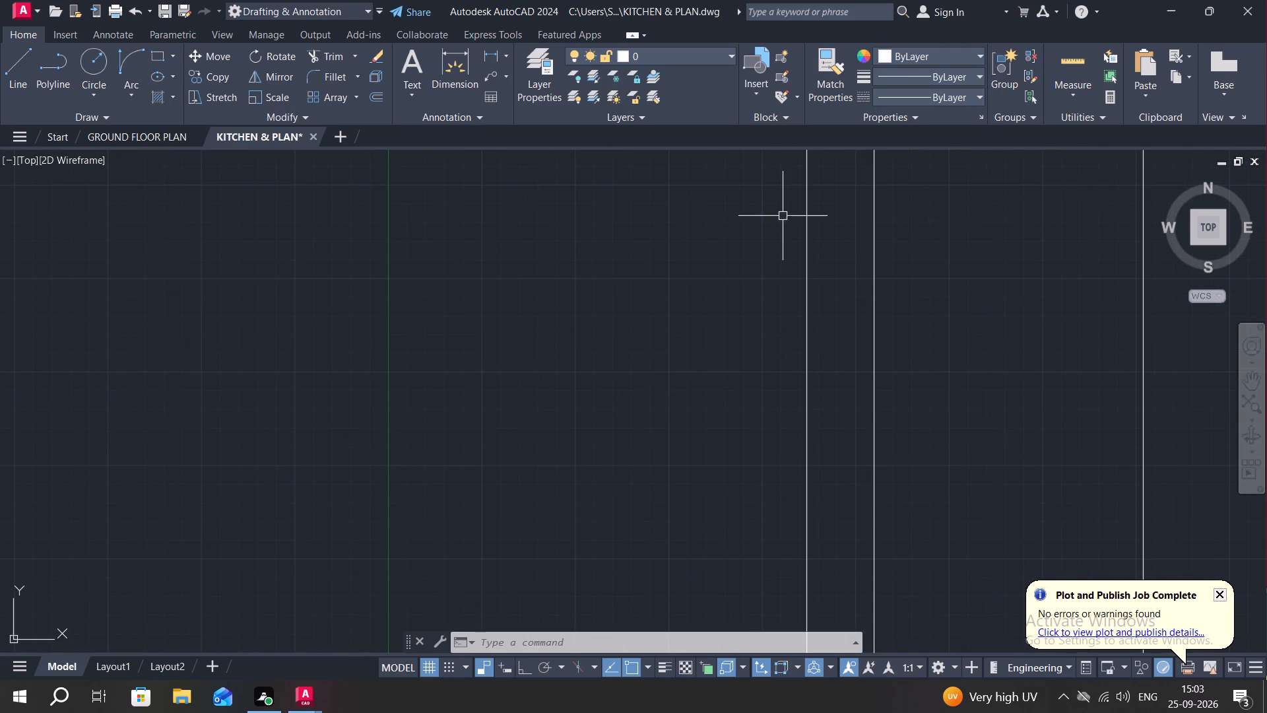
left_click(17, 52)
scroll(604, 283, "down", 2)
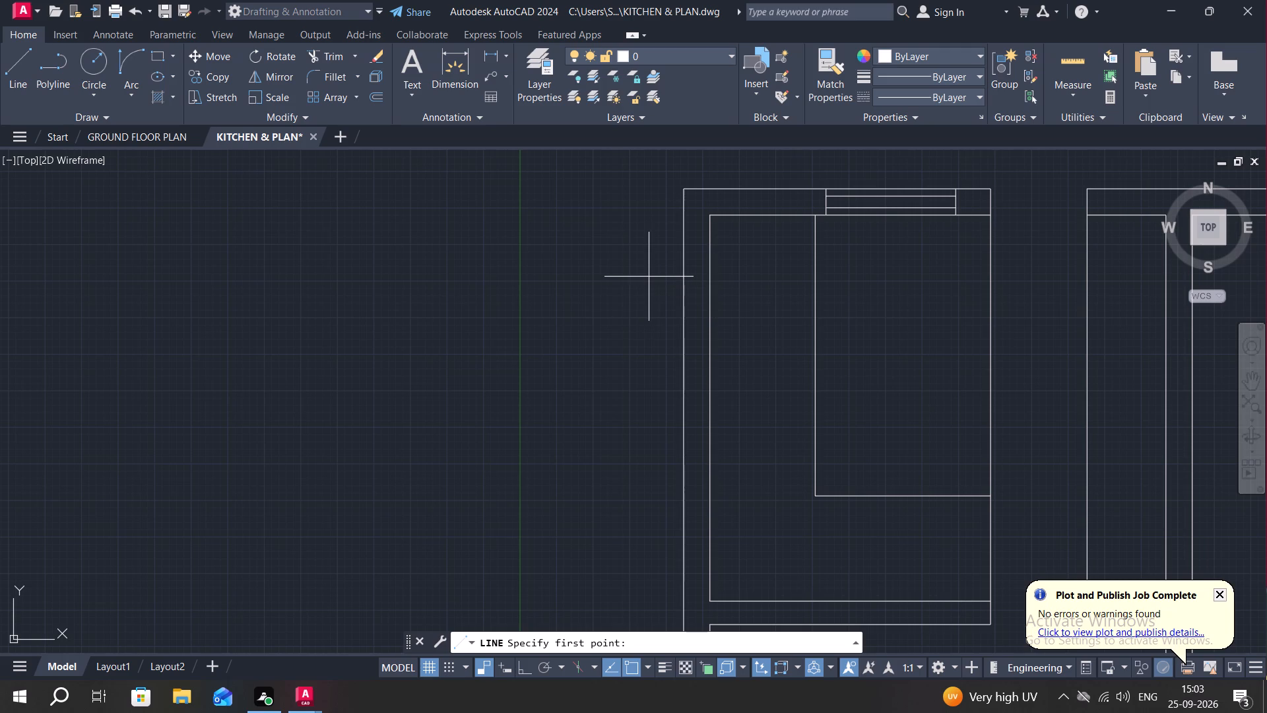
left_click(683, 317)
left_click(711, 320)
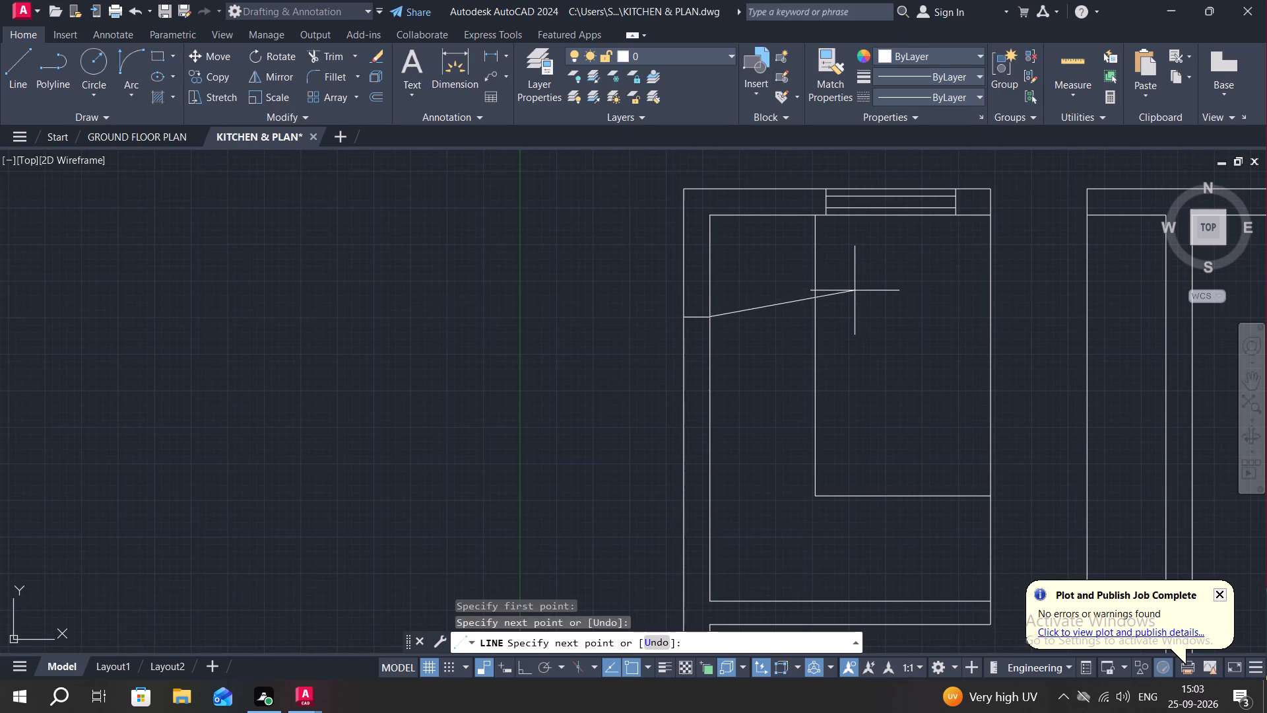
key("Escape")
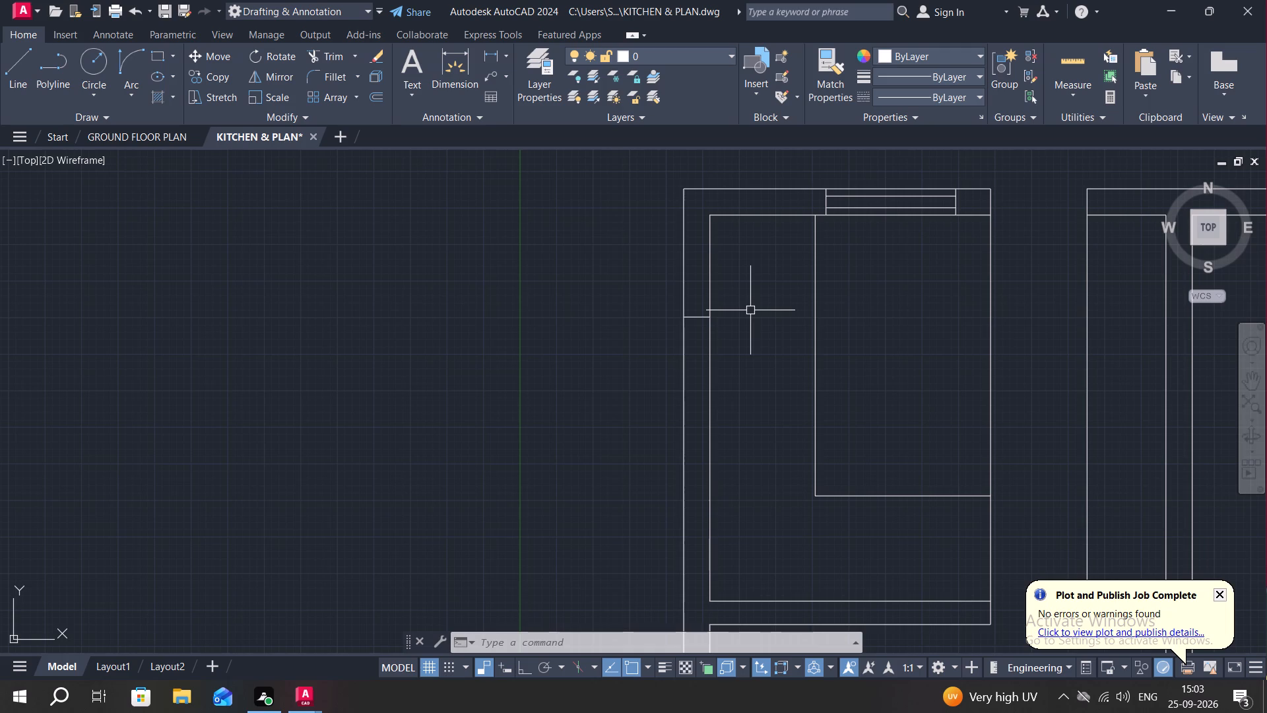
Offset the west wall's jamb line 5' to the south for the second jamb of the window.
type("O")
key("space")
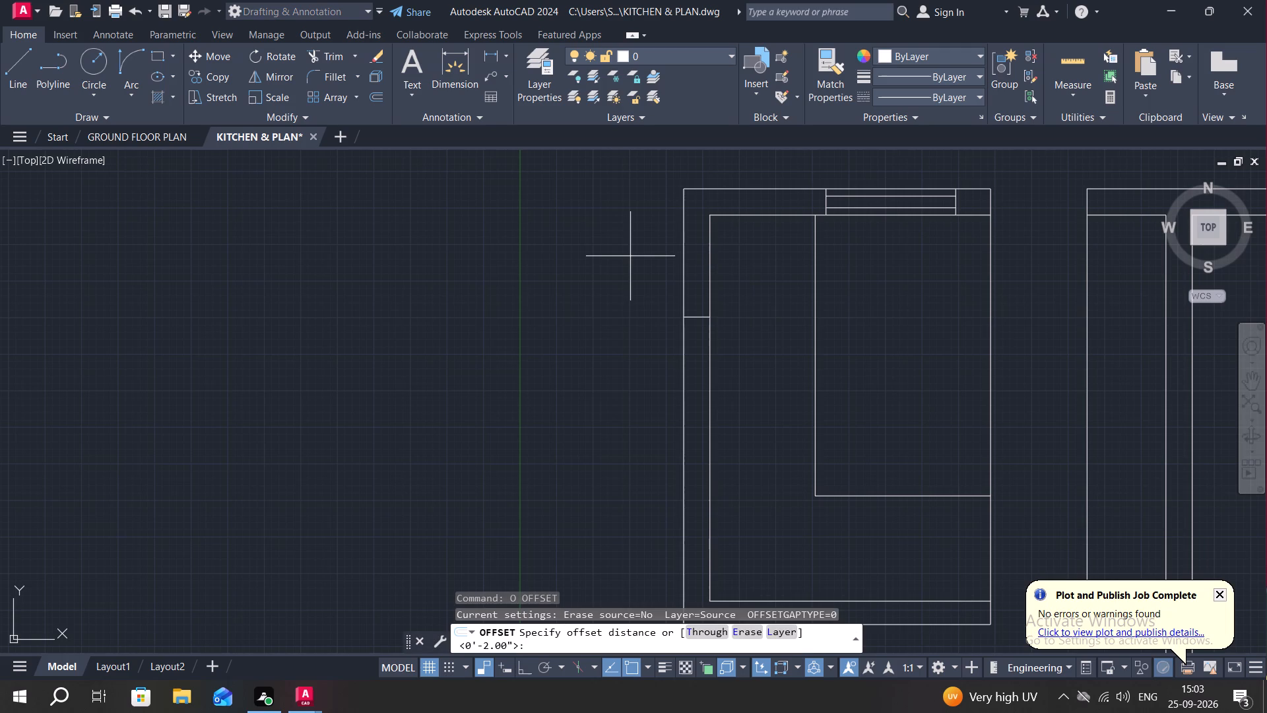
type("5'")
key("space")
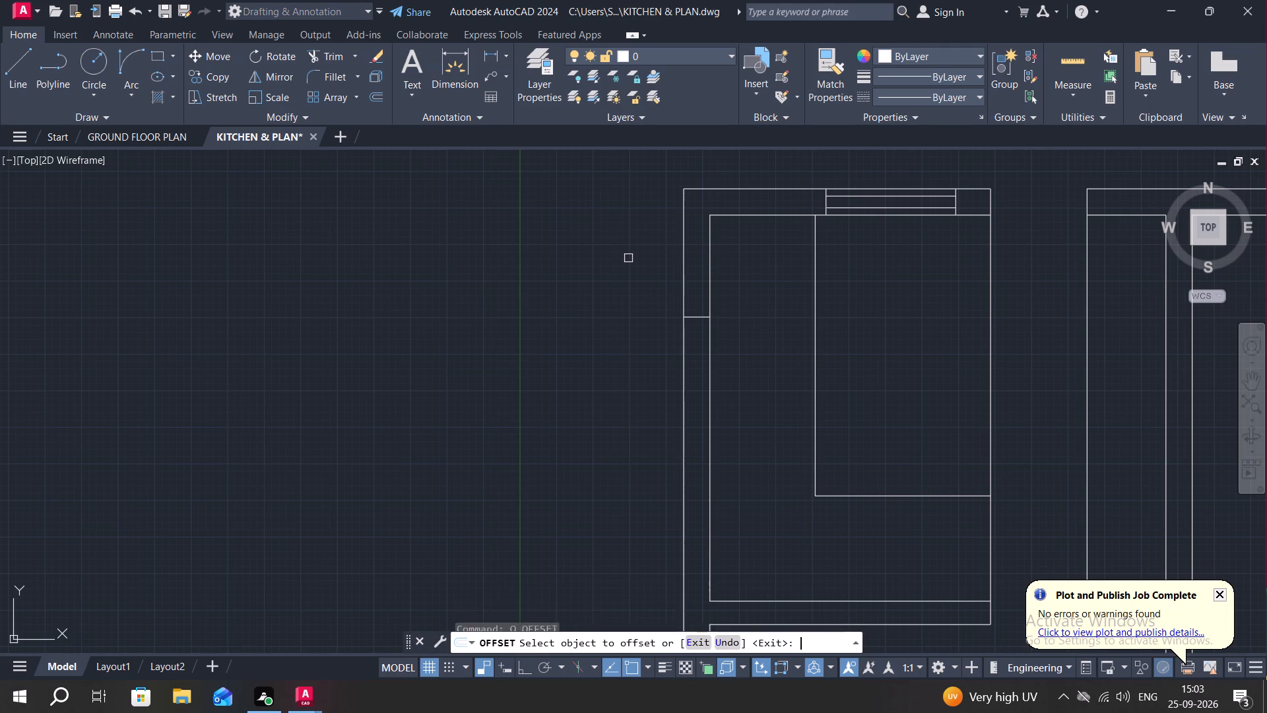
left_click(698, 315)
left_click(692, 427)
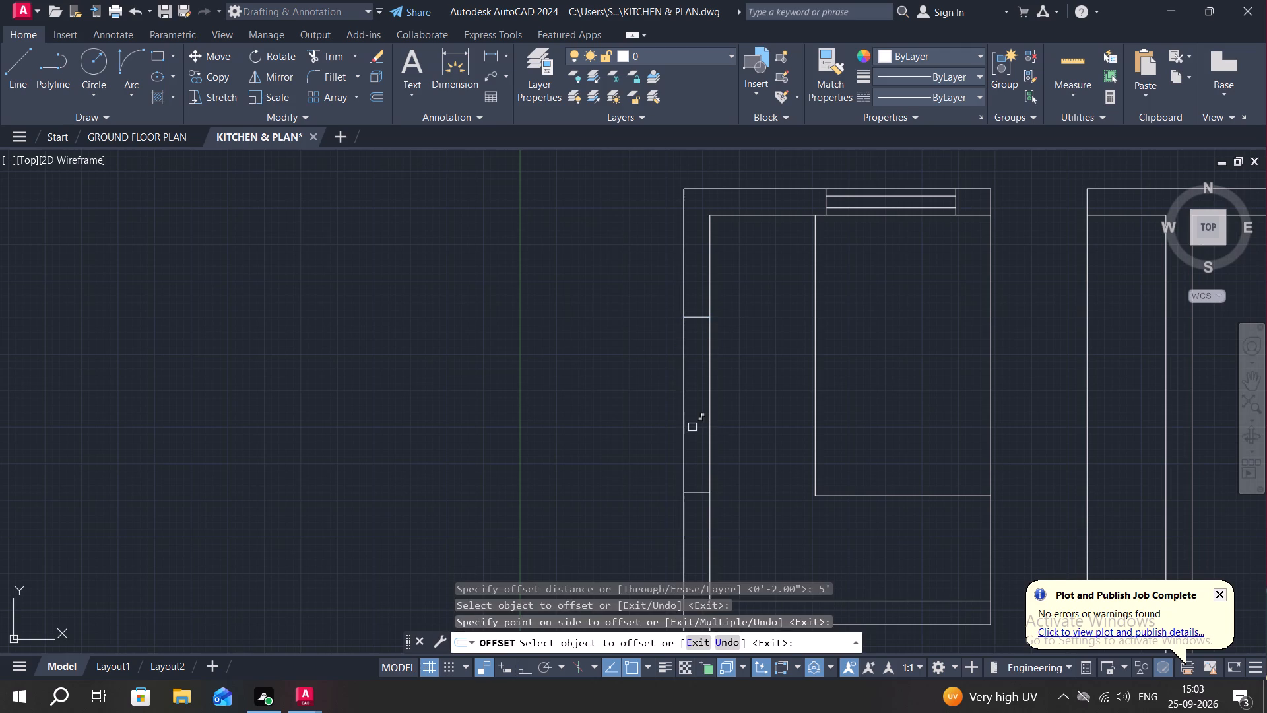
middle_click_drag(755, 416, 797, 242)
key("Escape")
middle_click_drag(792, 389, 857, 294)
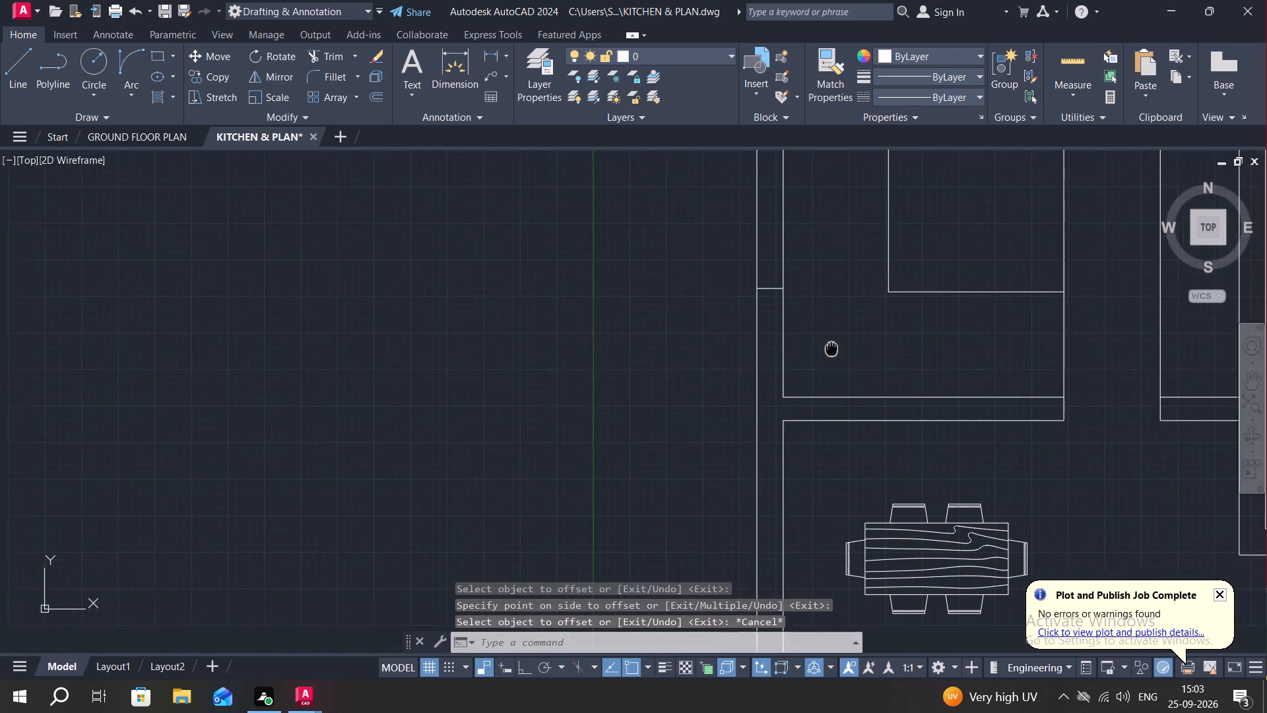
Draw a short window jamb line across the dining area's west wall, just south of the kitchen's south wall.
middle_click_drag(857, 294, 857, 287)
key("l")
key("space")
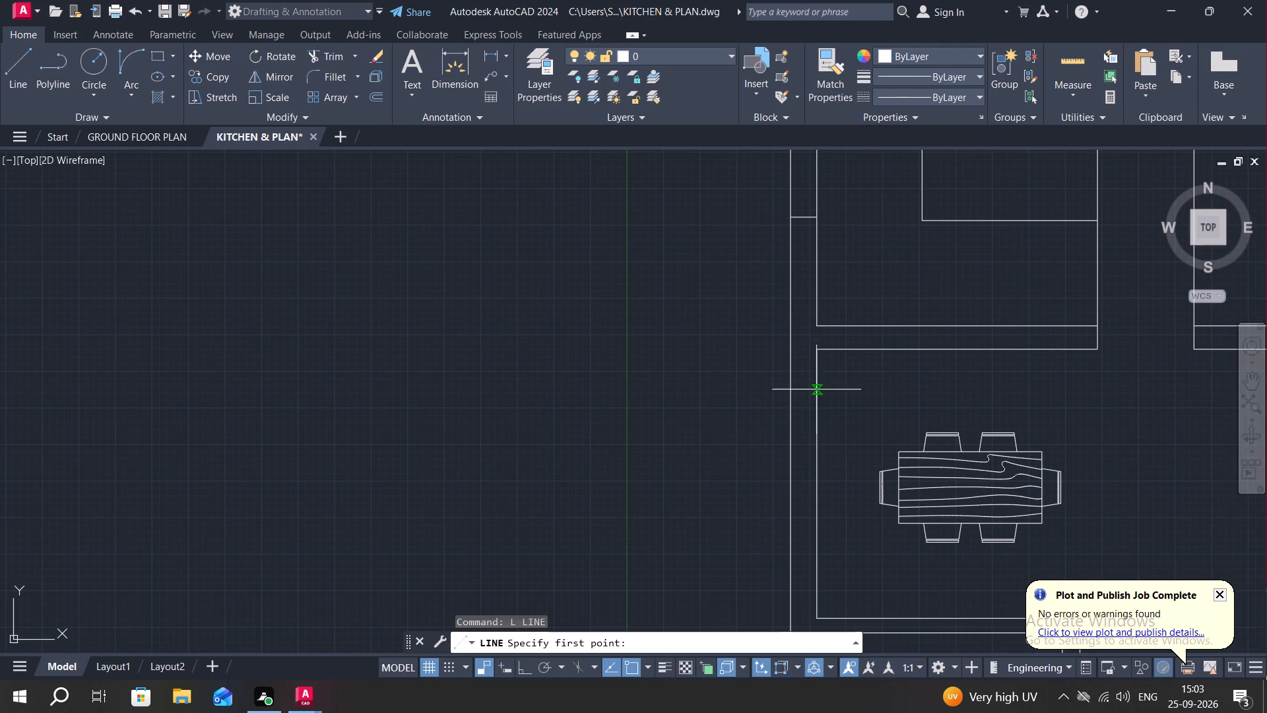
left_click(815, 407)
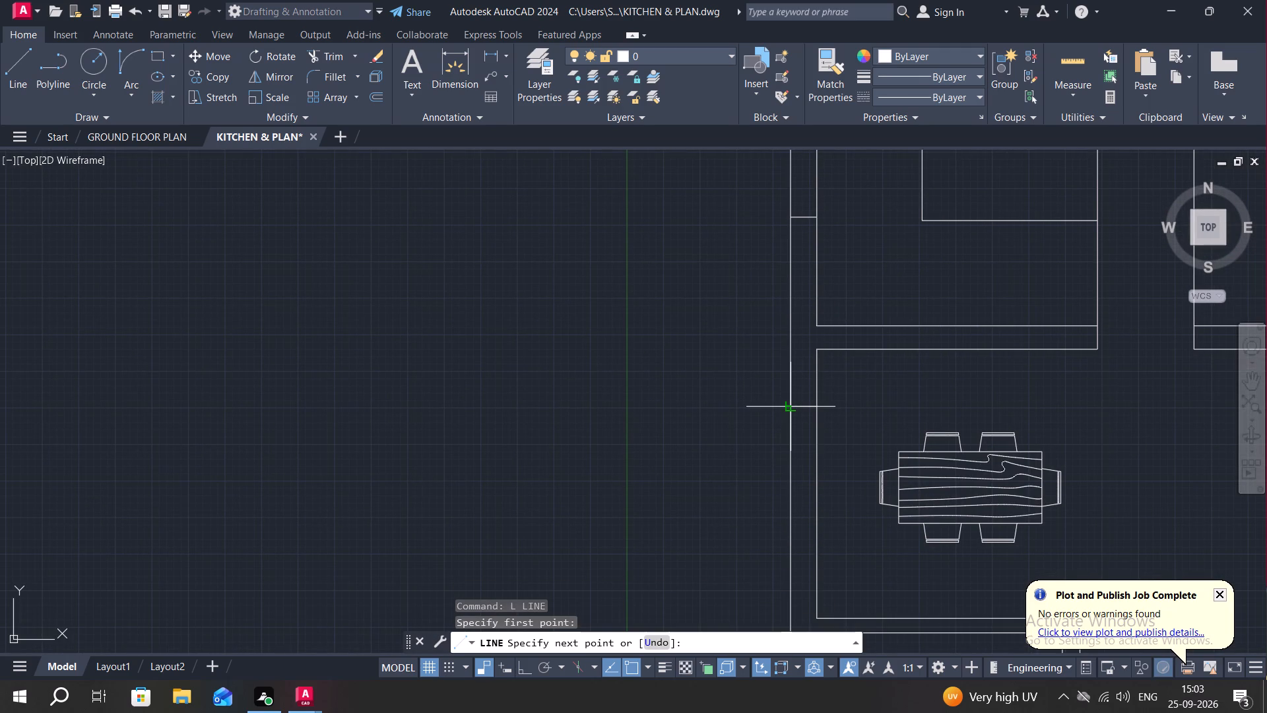
left_click(791, 403)
key("Escape")
Offset the dining area's west wall jamb line 3' to the south for the second jamb of the window.
type("O")
key("space")
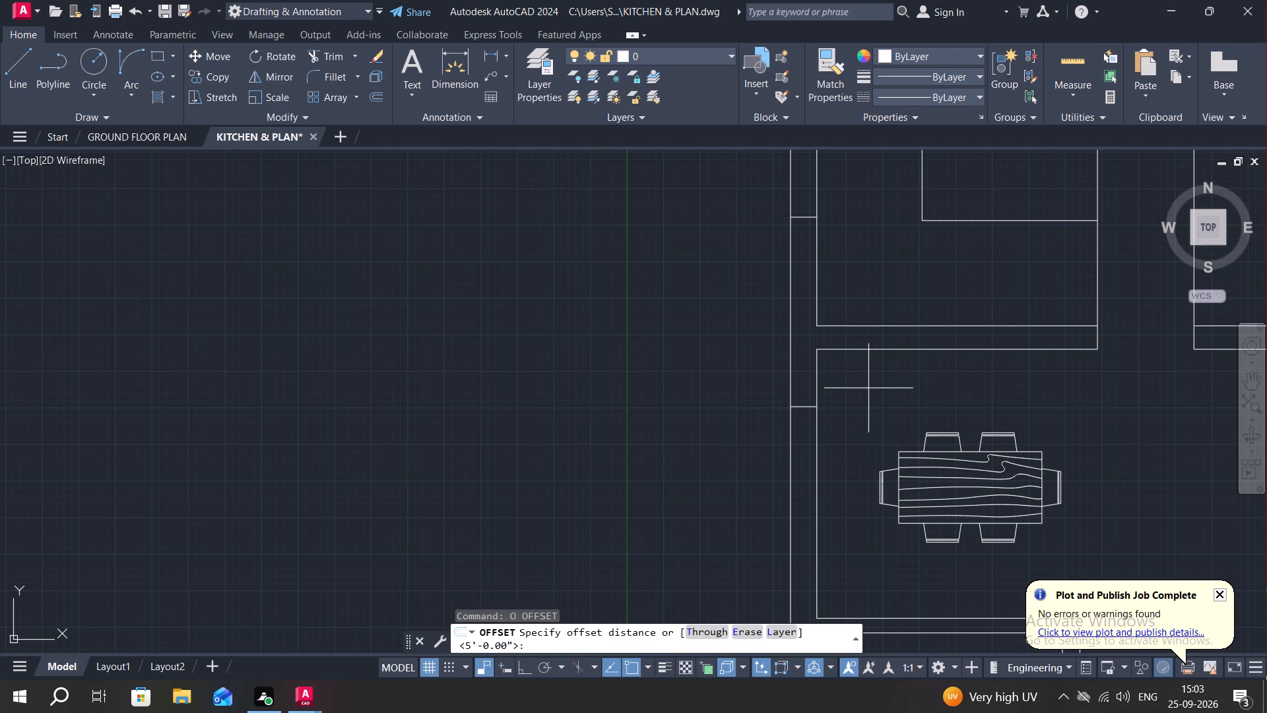
key("3")
type("'")
key("space")
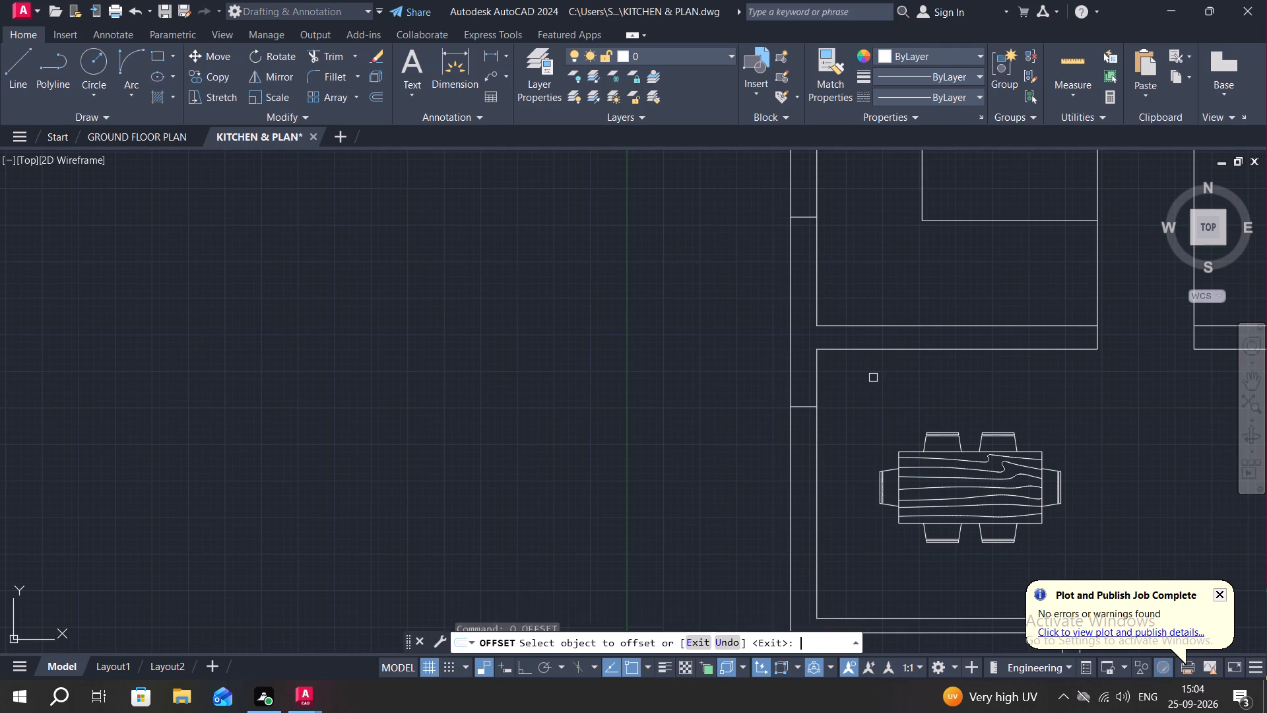
left_click(805, 409)
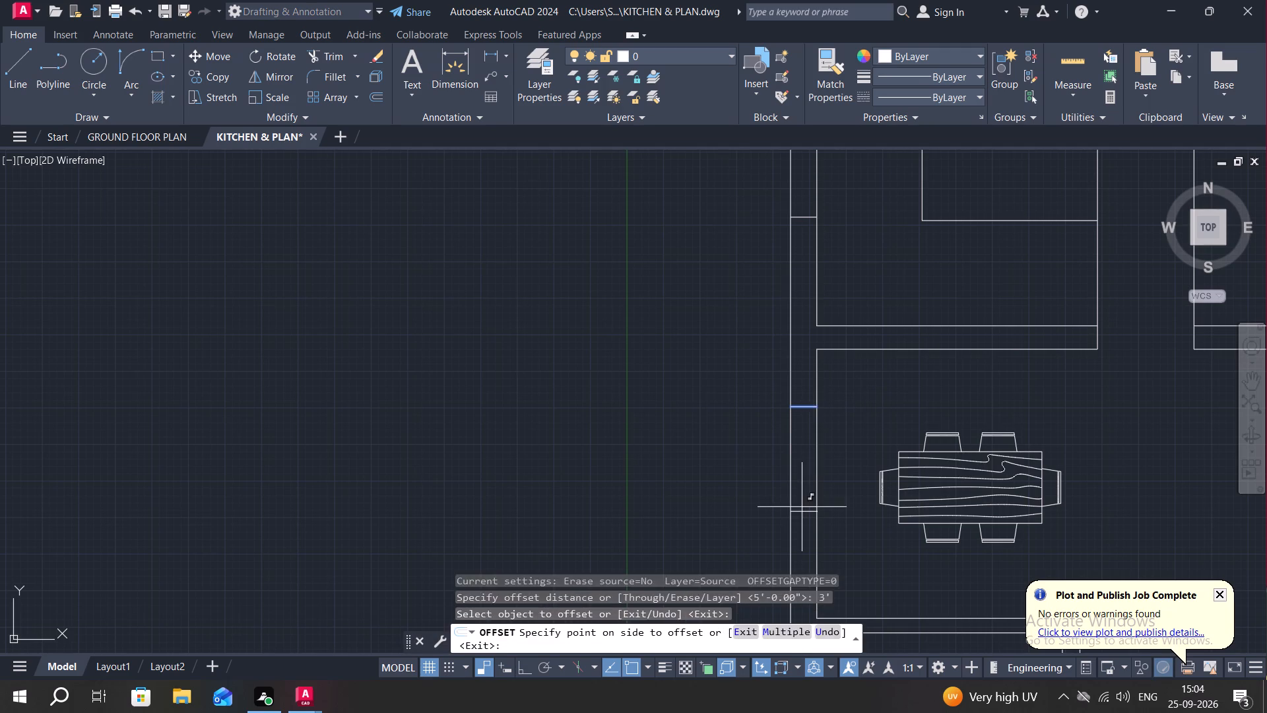
left_click(802, 508)
key("Escape")
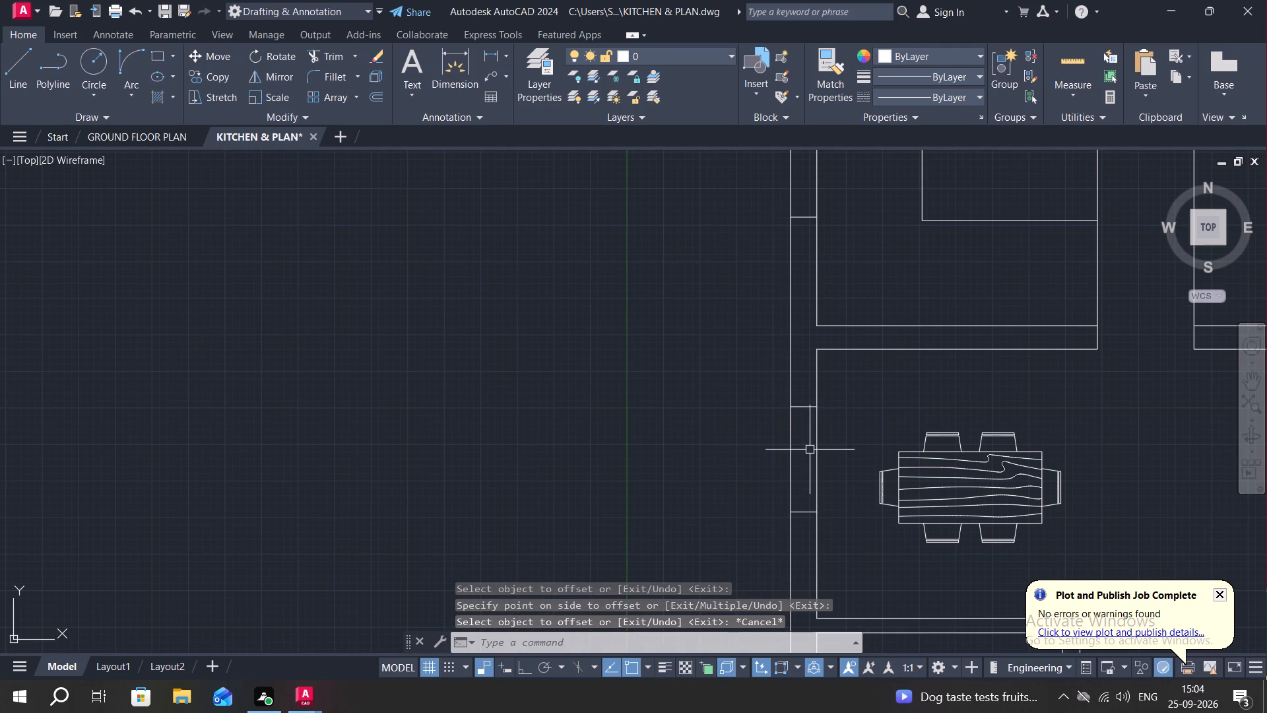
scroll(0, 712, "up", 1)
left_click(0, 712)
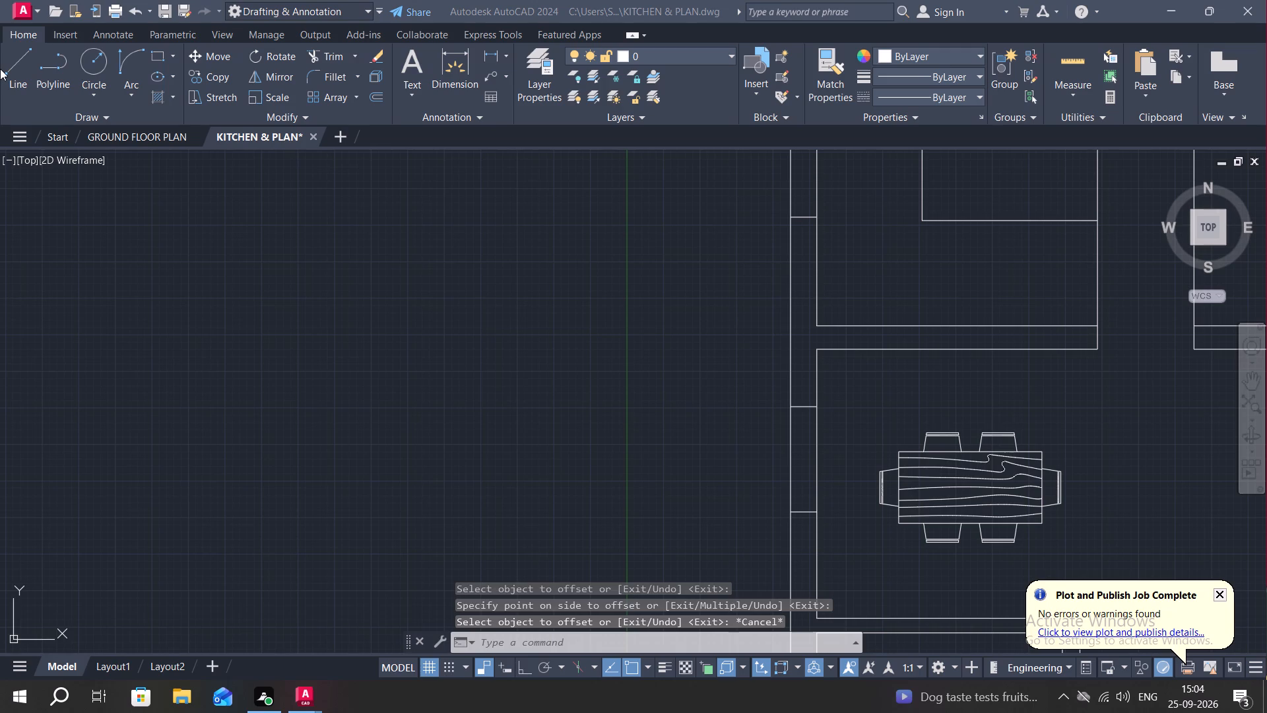
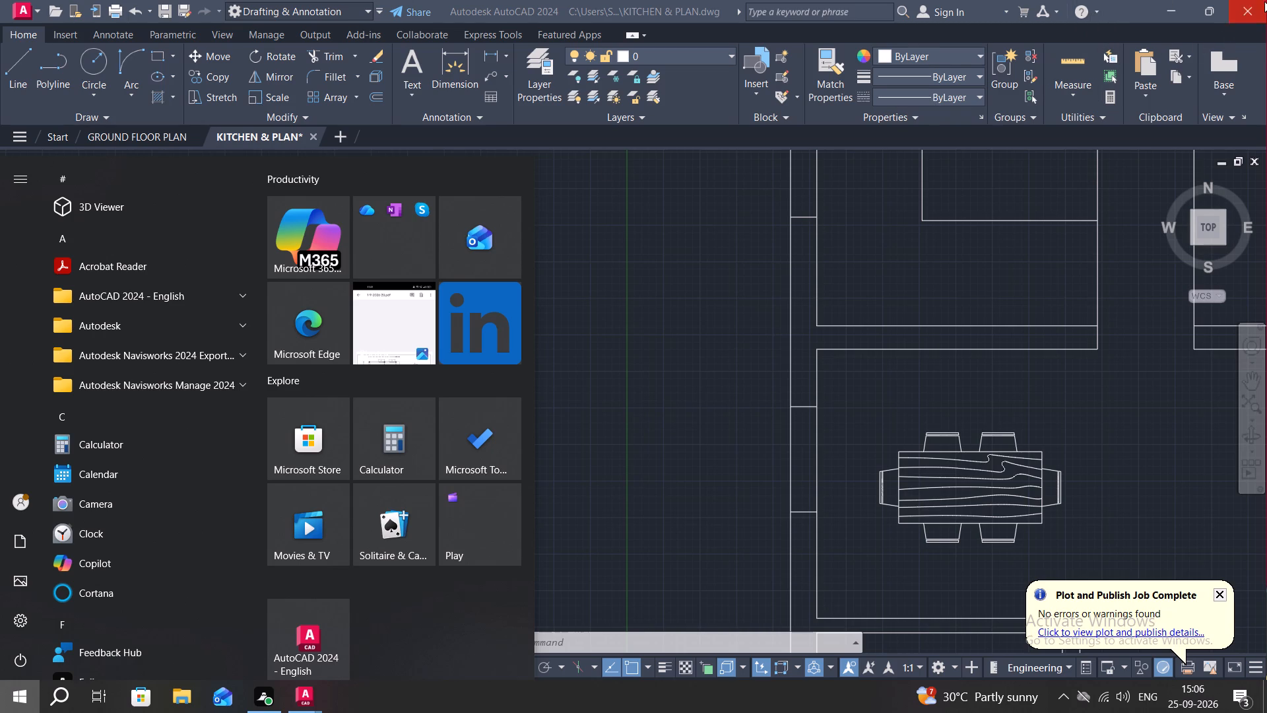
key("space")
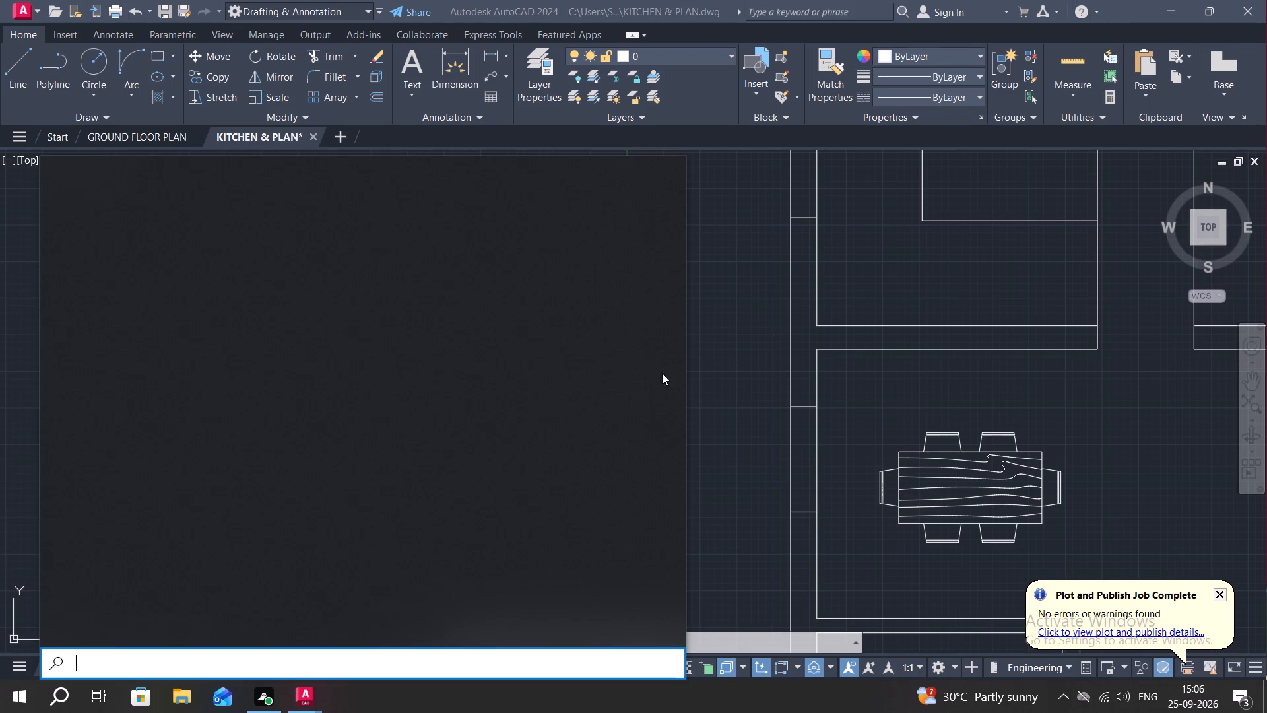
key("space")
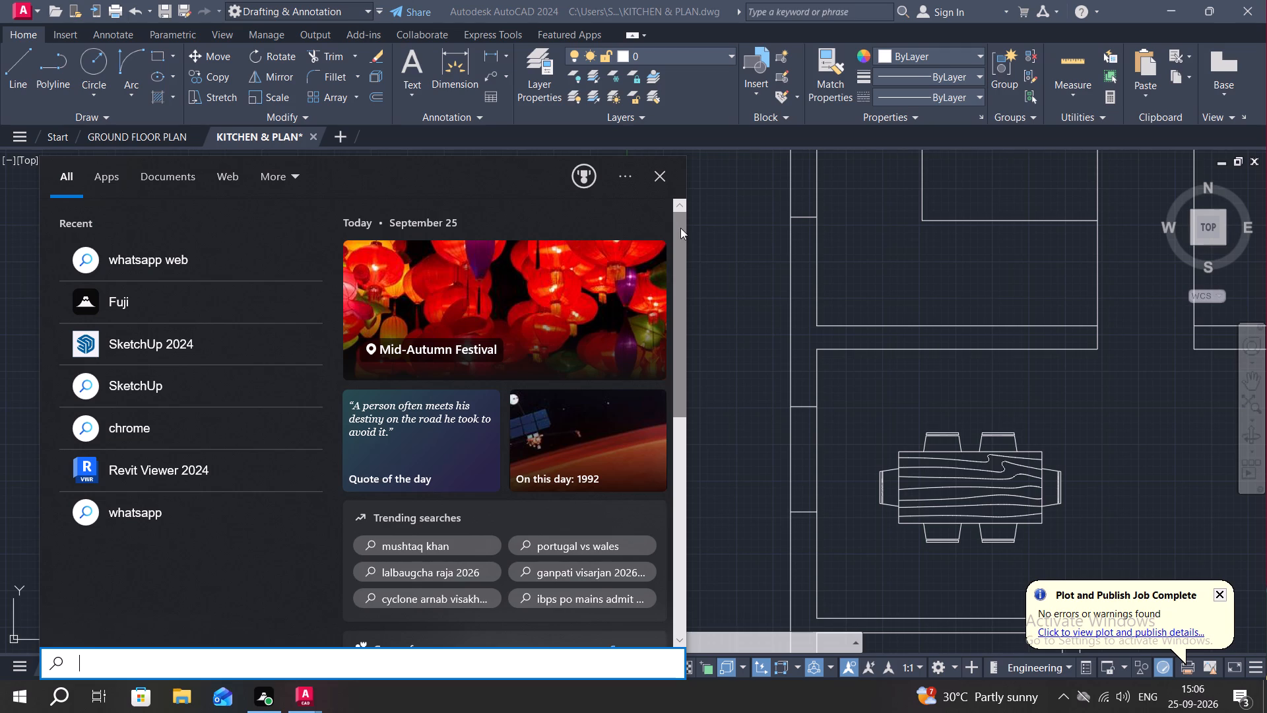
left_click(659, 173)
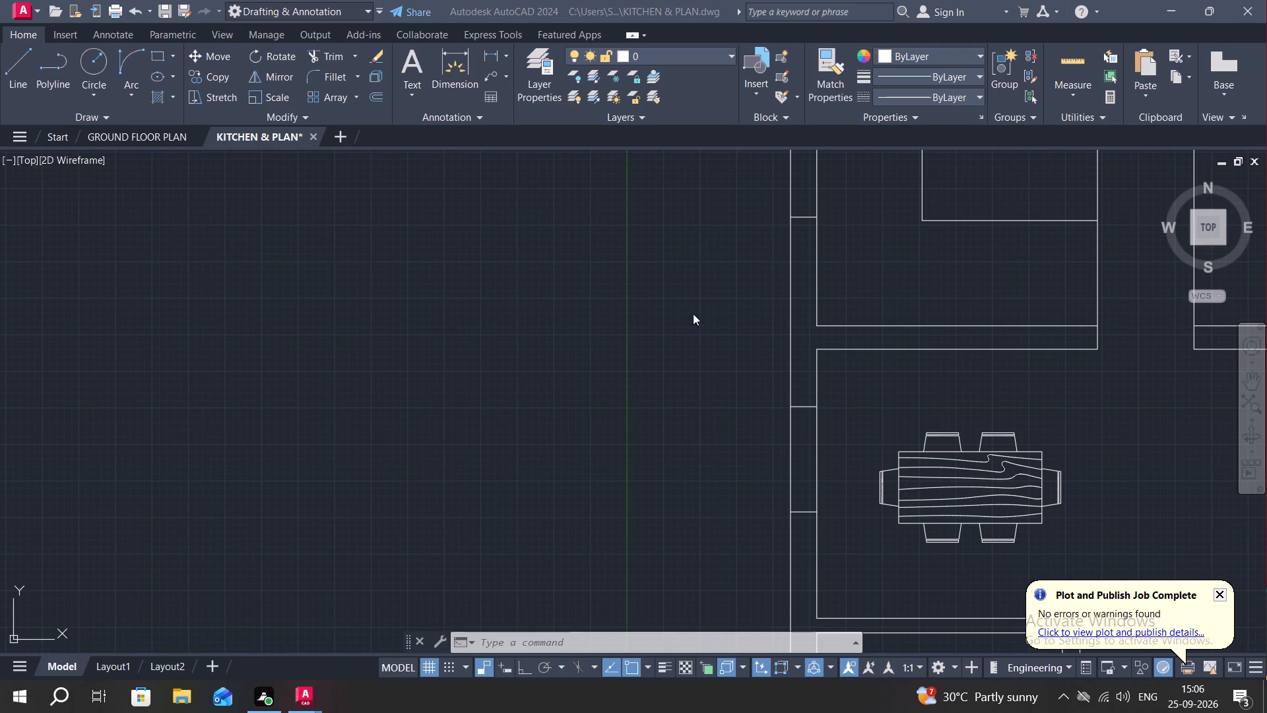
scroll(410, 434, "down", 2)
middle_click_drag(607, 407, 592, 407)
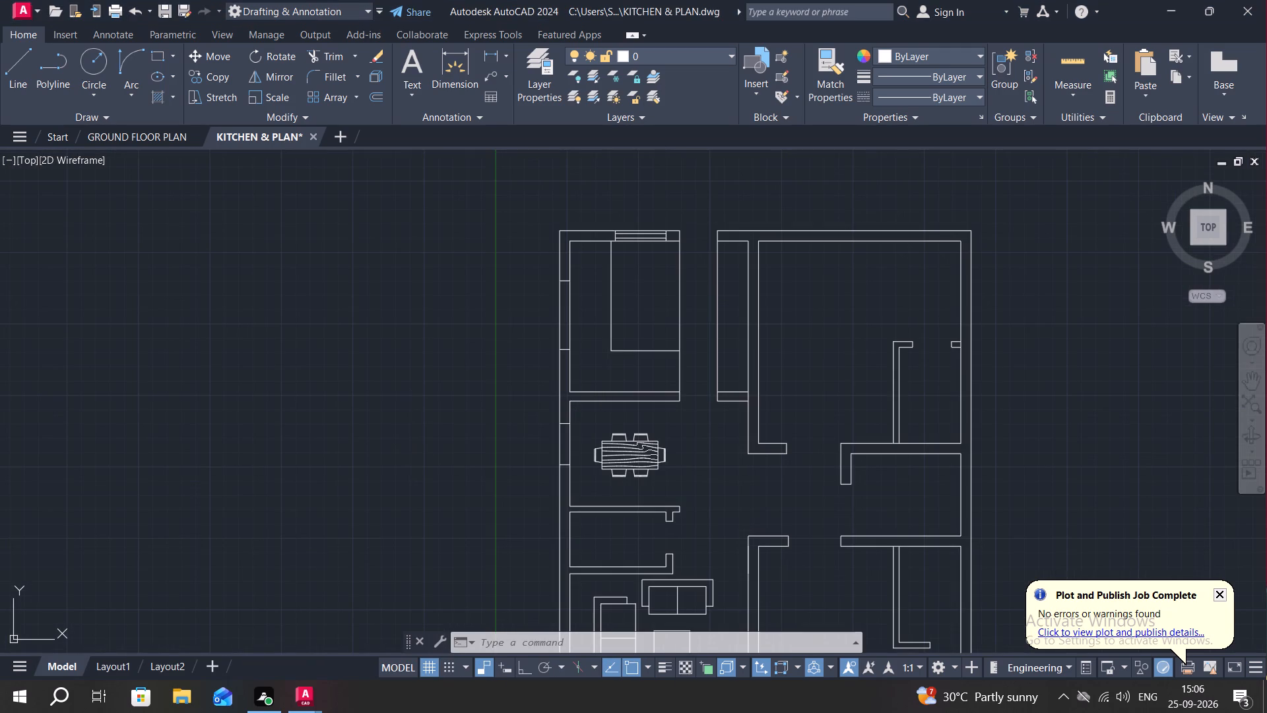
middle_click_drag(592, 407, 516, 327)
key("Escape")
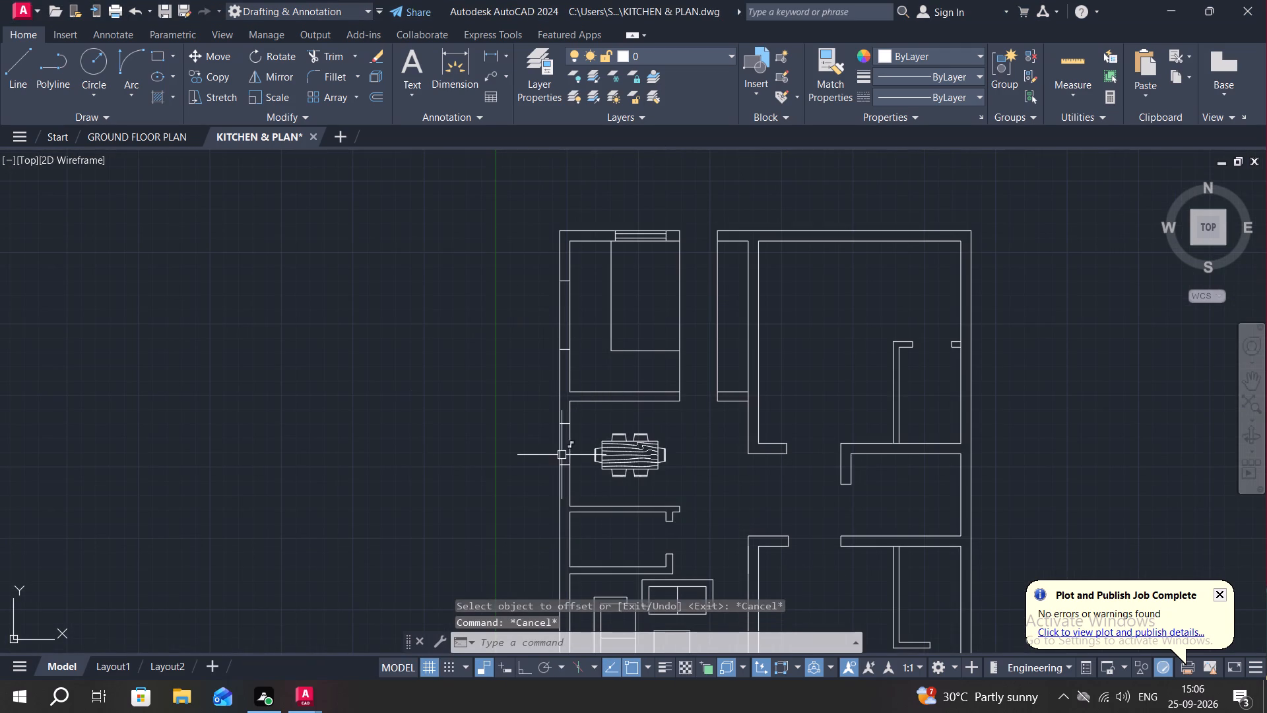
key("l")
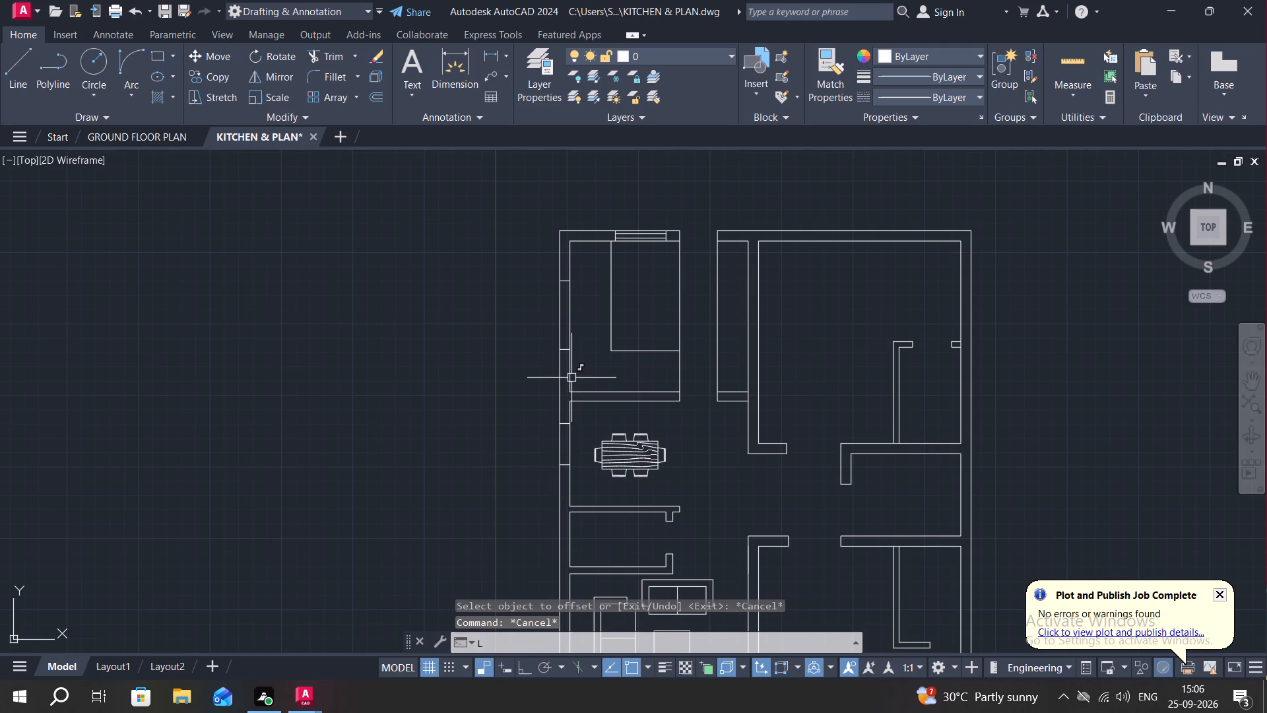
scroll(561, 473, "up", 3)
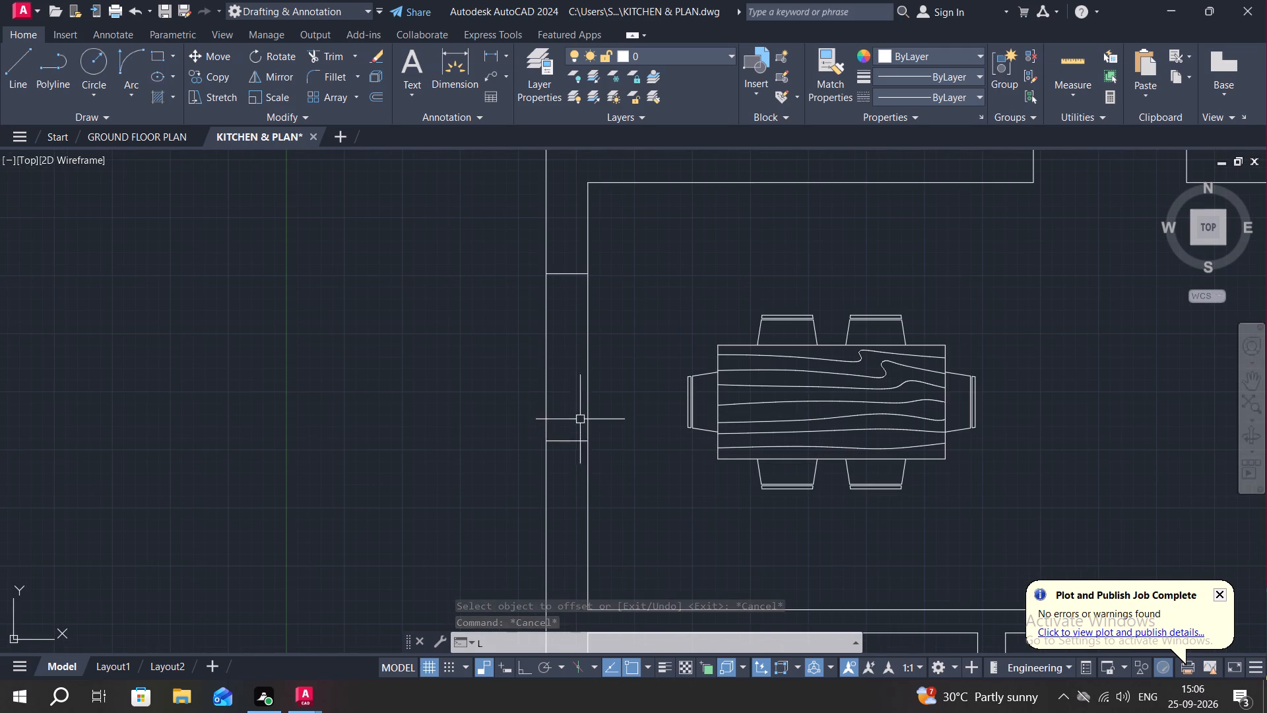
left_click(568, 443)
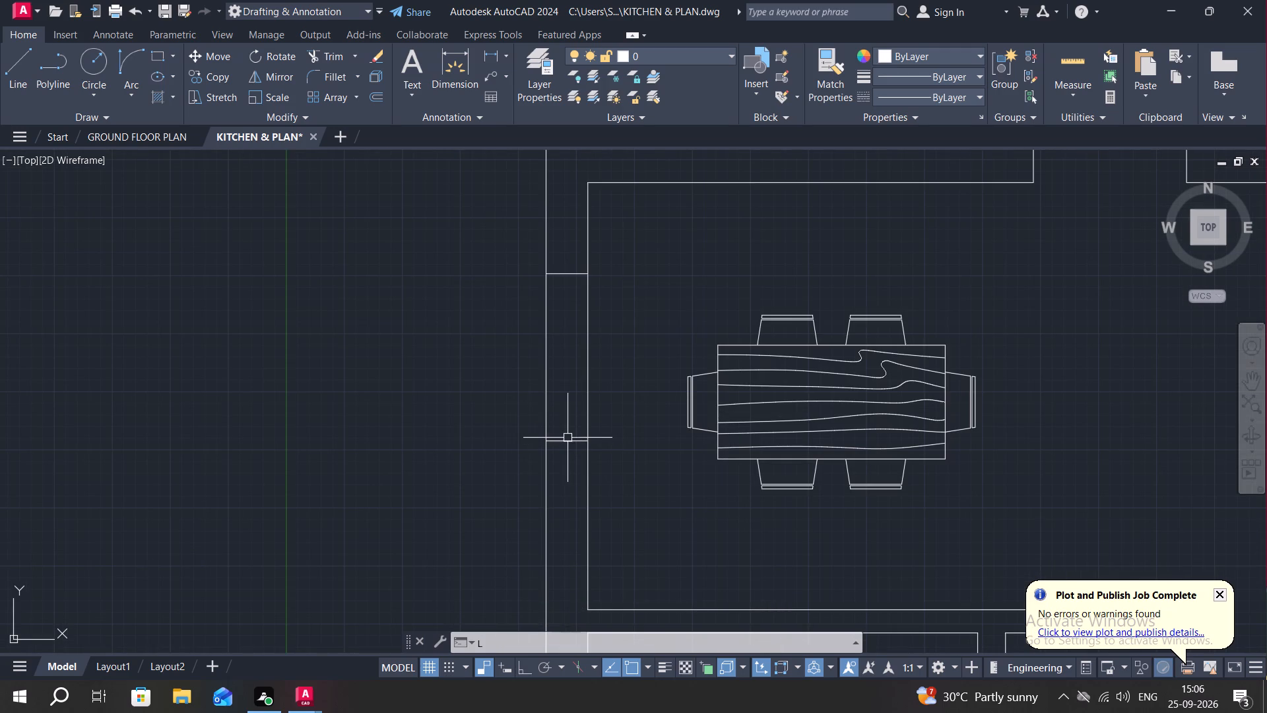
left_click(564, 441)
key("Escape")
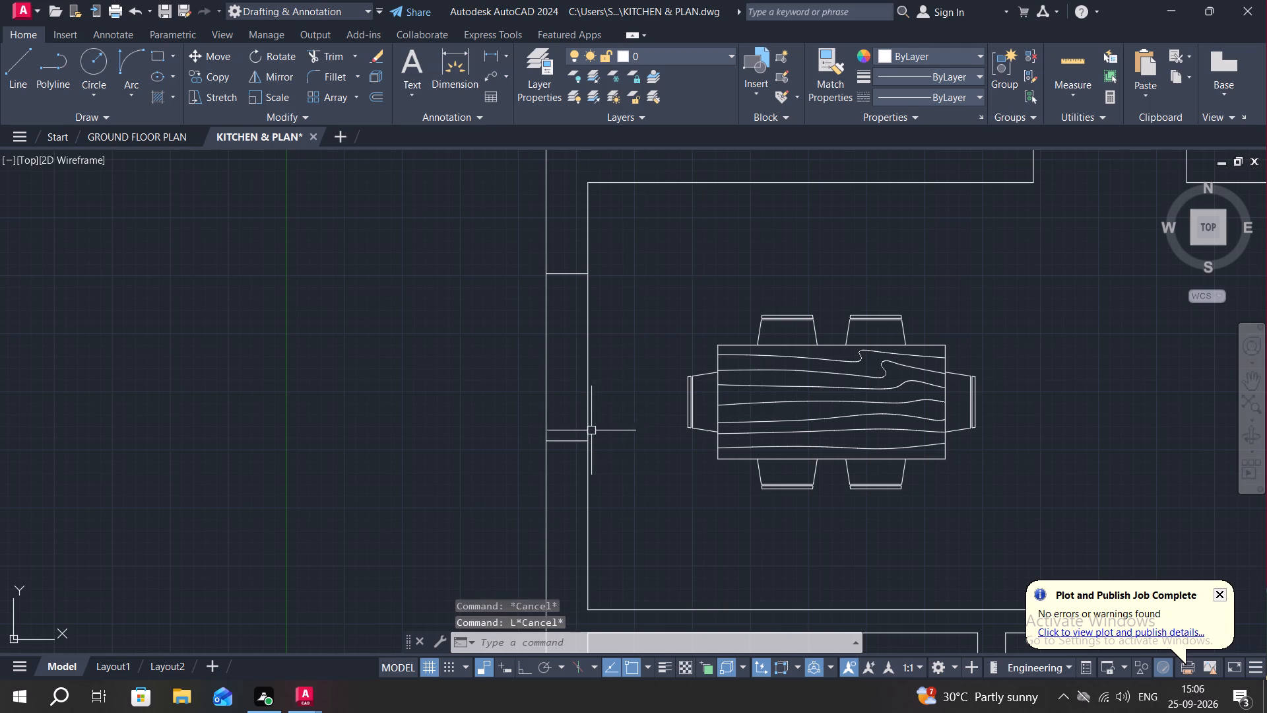
Delete the lower jamb line of the window opening in the outer wall beside the dining table.
left_click(575, 440)
key("Delete")
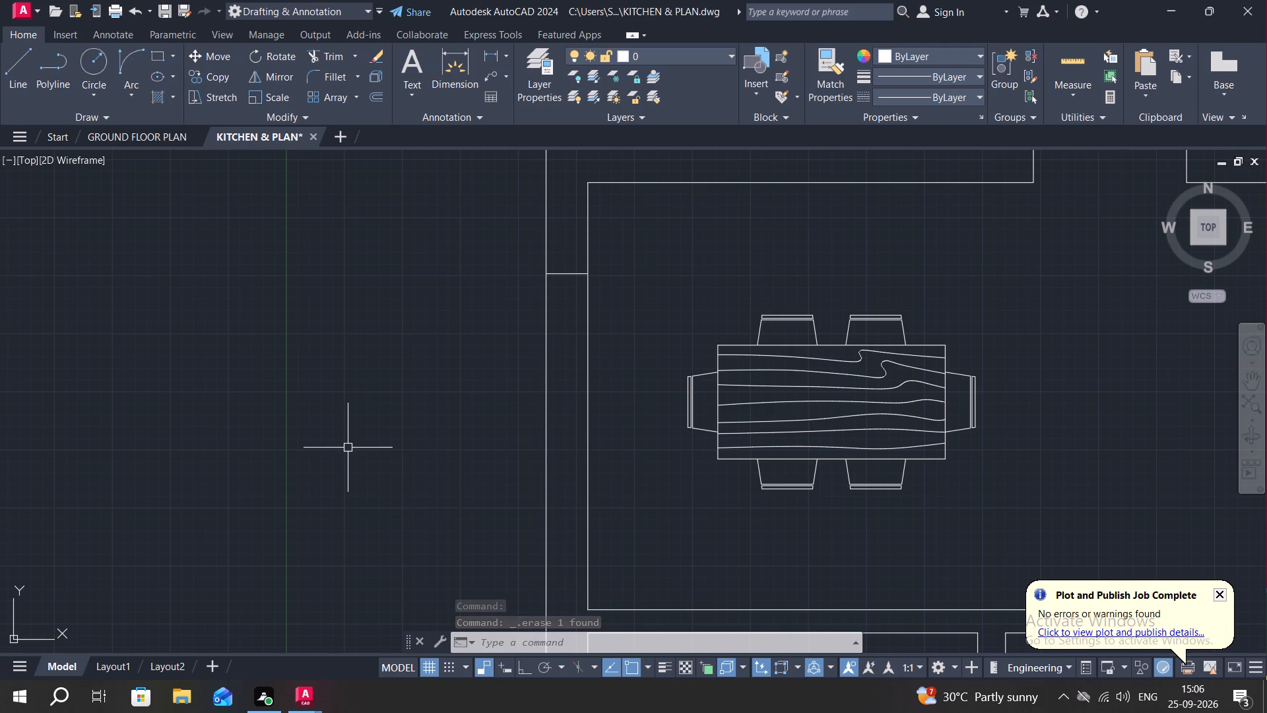
Offset the dining window opening's upper jamb line 3'6" downward within the wall.
key("o")
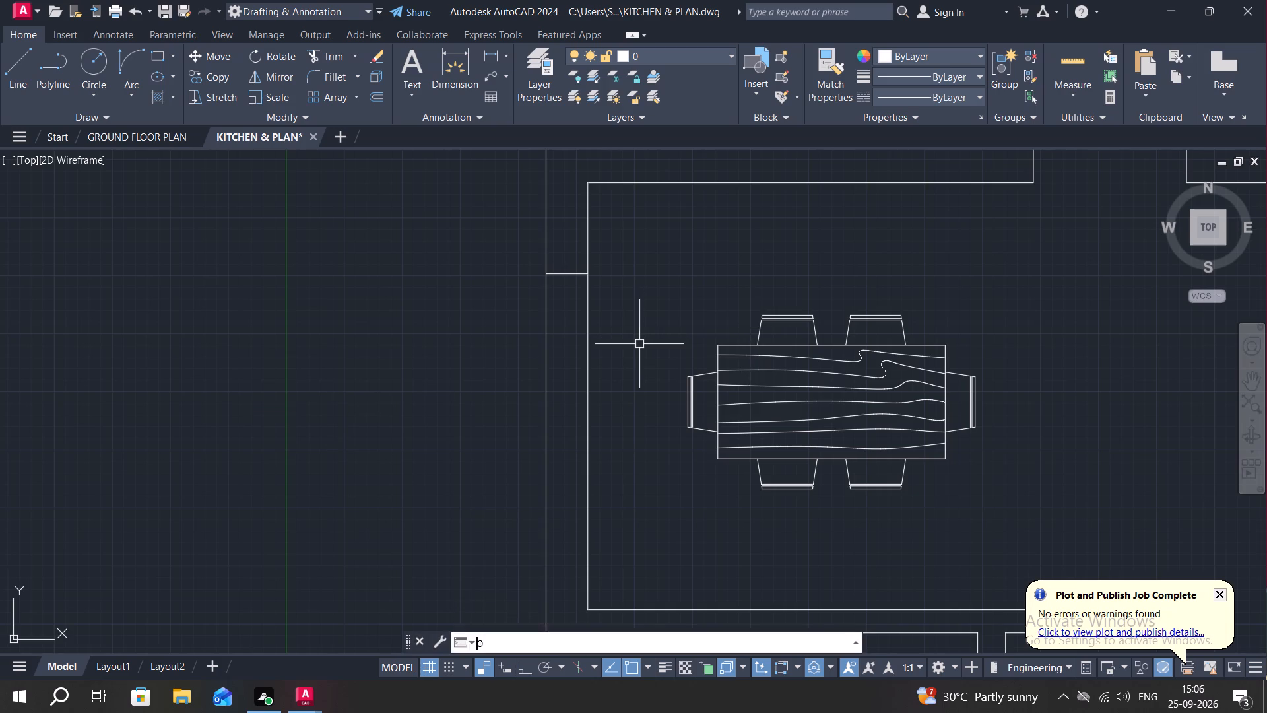
key("space")
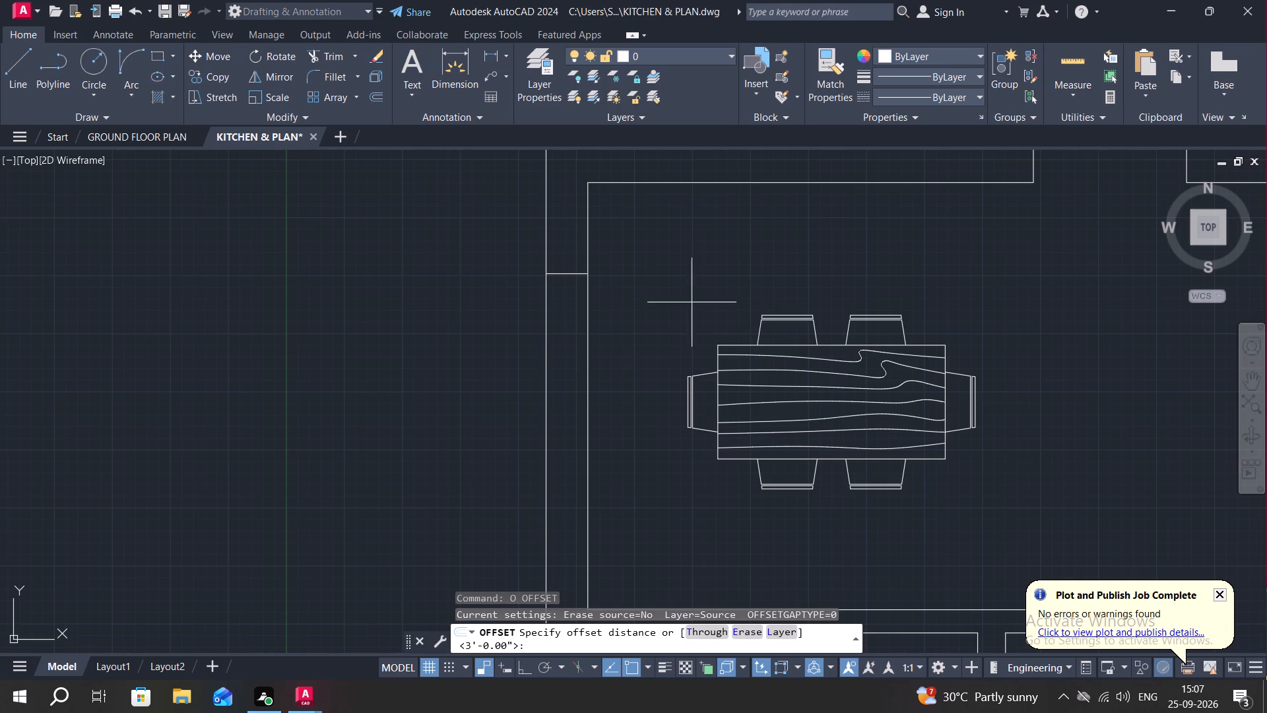
key("3")
type("'6\"")
key("Return")
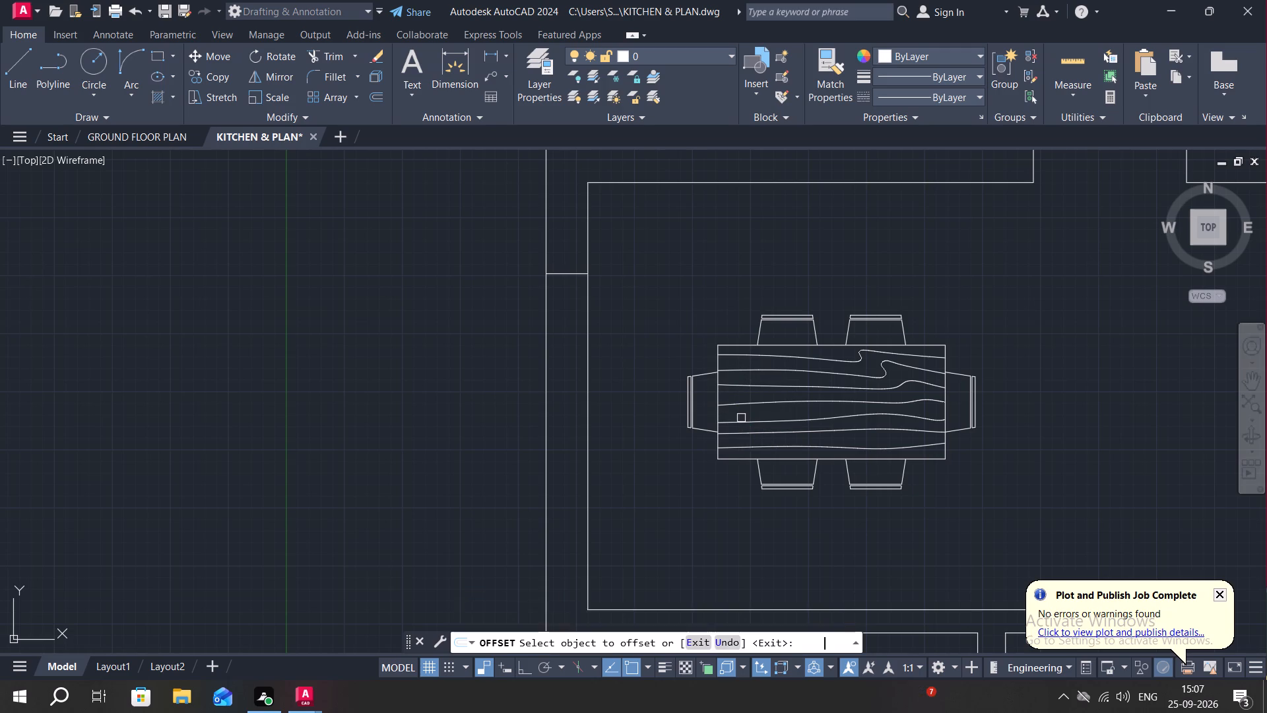
left_click(554, 271)
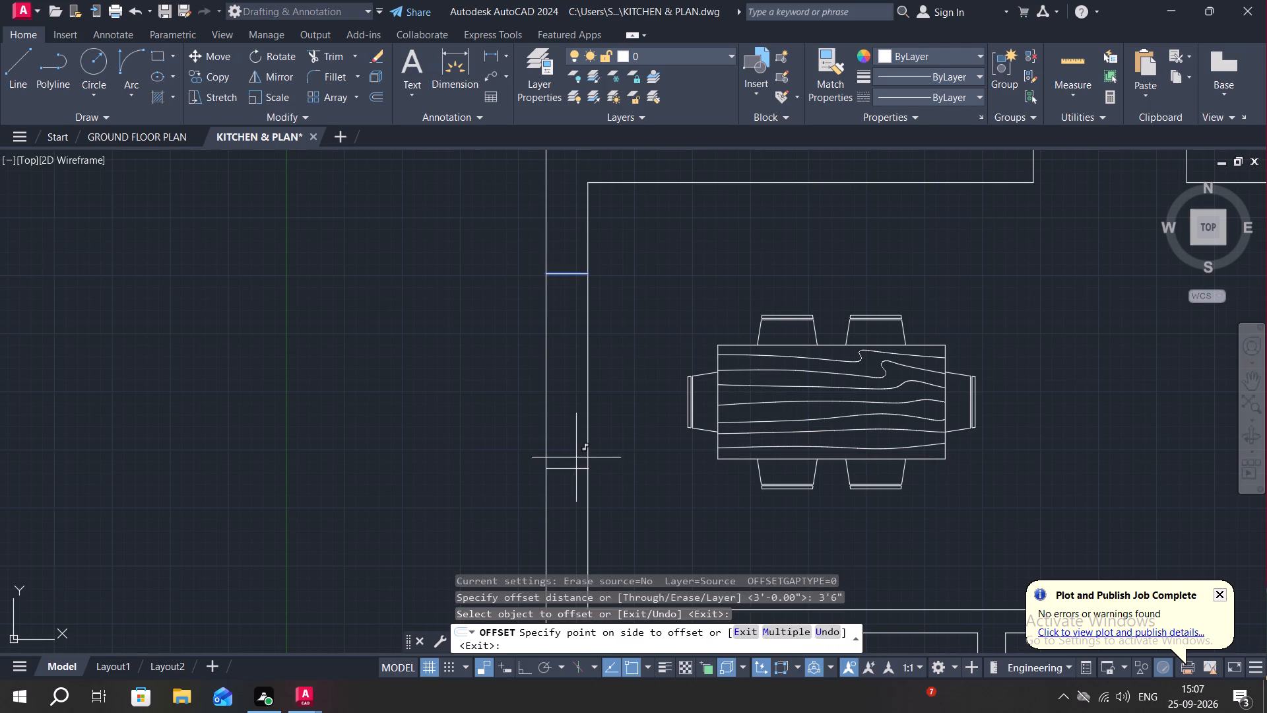
left_click(576, 458)
key("Escape")
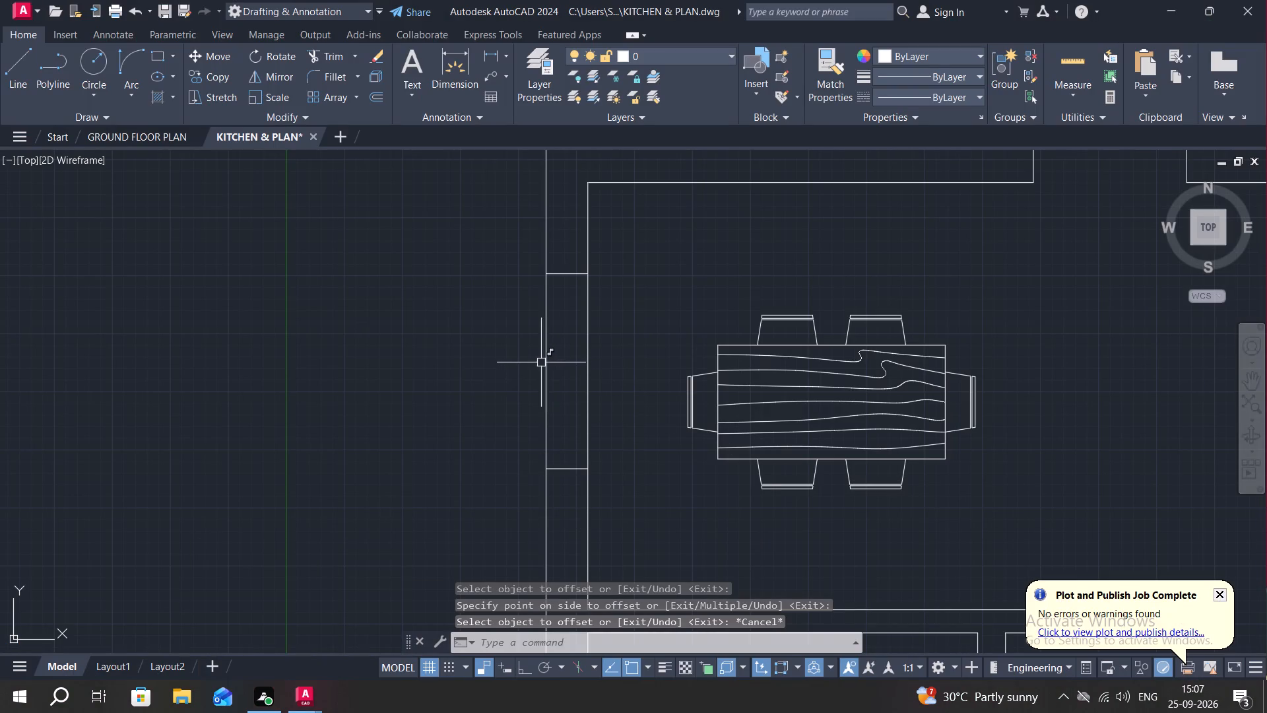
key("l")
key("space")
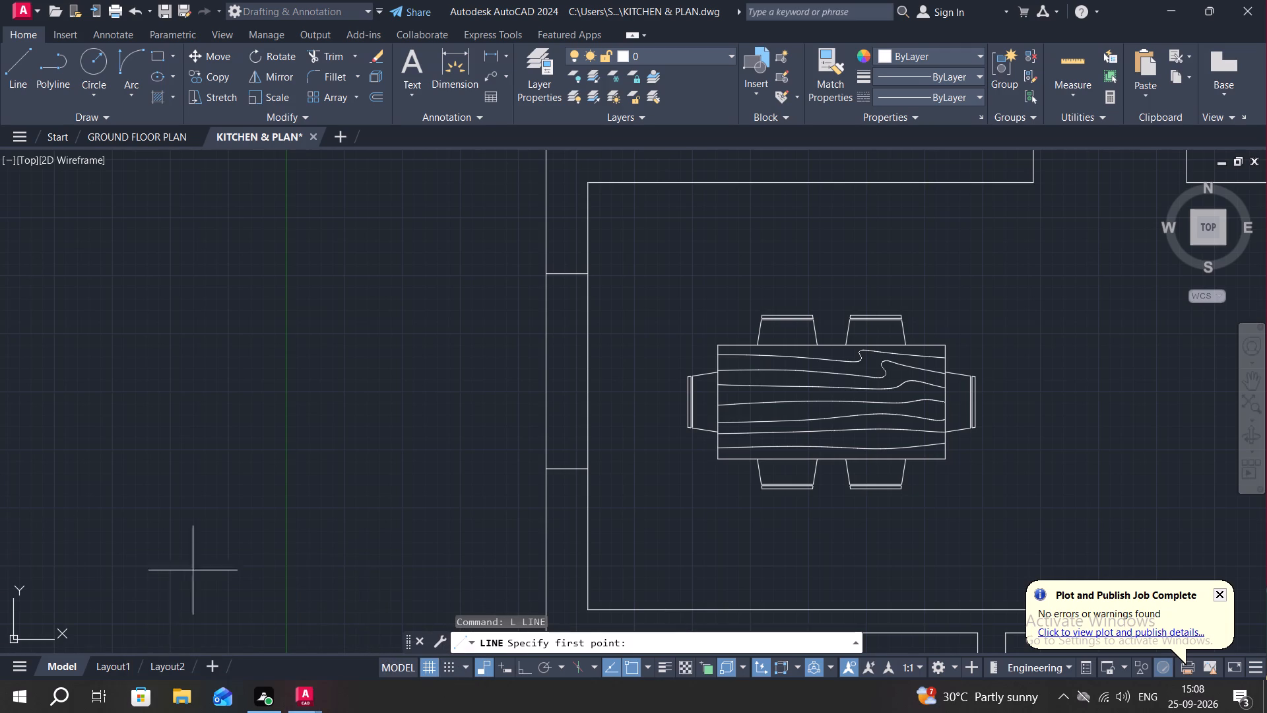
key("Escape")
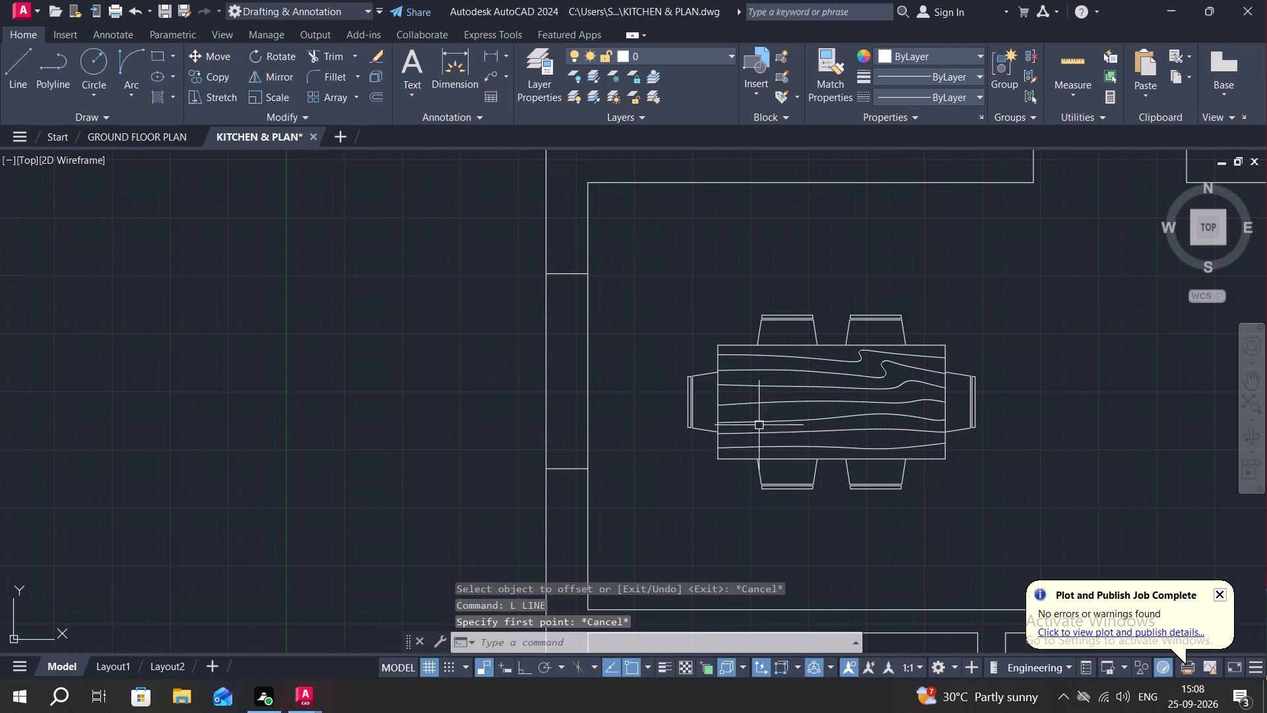
Draw a vertical line along the middle of the dining window opening, from the lower jamb line to the upper one.
middle_click_drag(766, 434, 740, 305)
middle_click_drag(576, 393, 754, 471)
key("l")
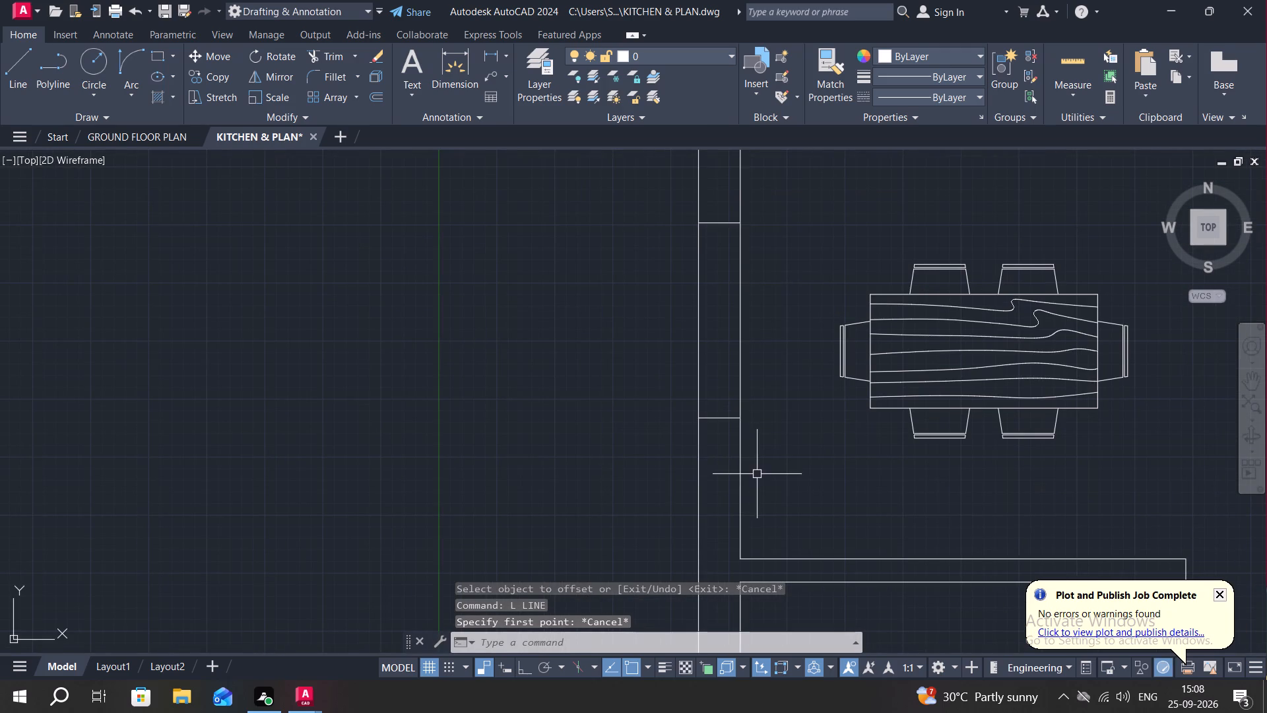
key("space")
left_click_drag(719, 413, 721, 401)
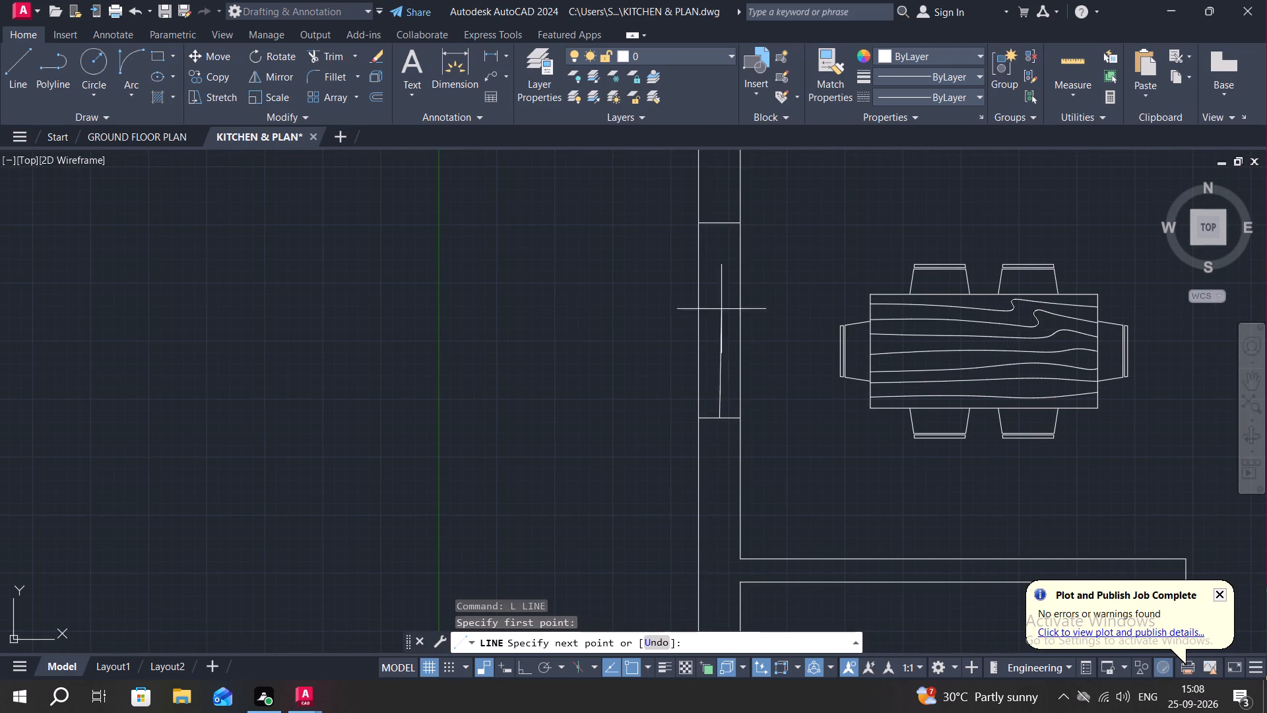
left_click(718, 222)
key("Escape")
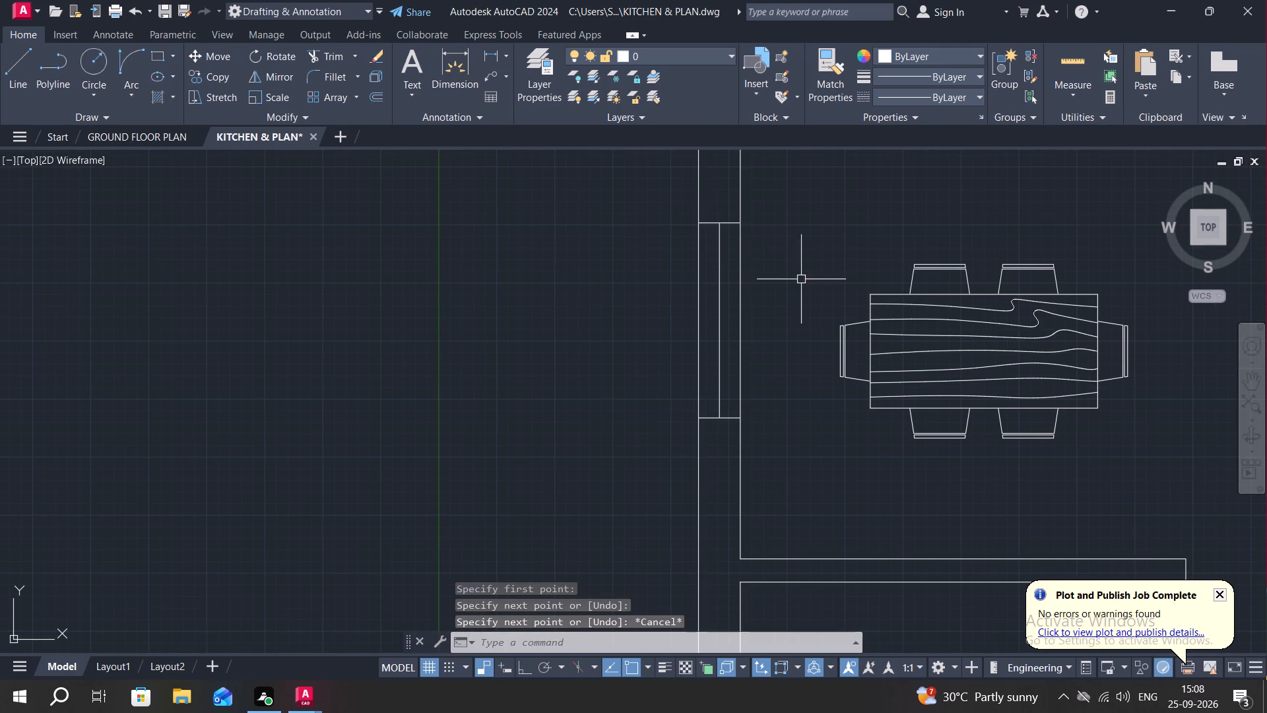
Offset the dining window's centre line 2" to both sides to form the window frame lines.
type("O")
key("space")
key("2")
key("shift+quotedbl")
key("Return")
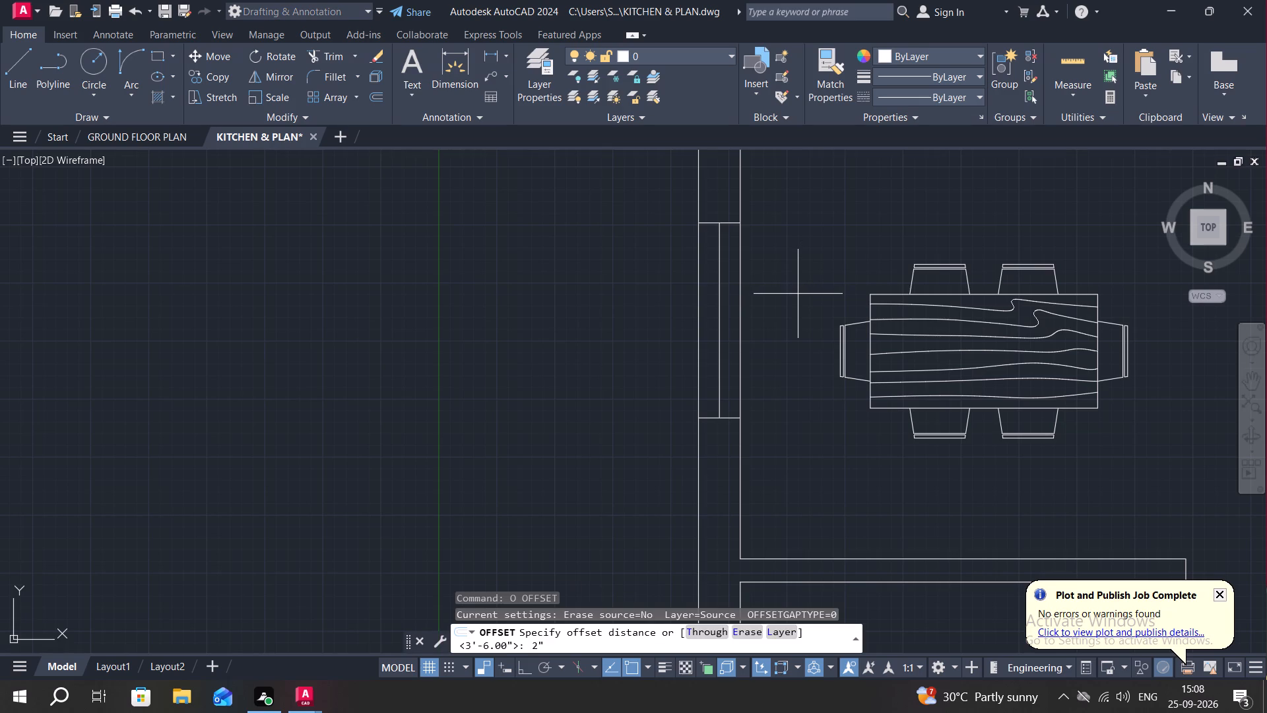
left_click(718, 329)
left_click(706, 329)
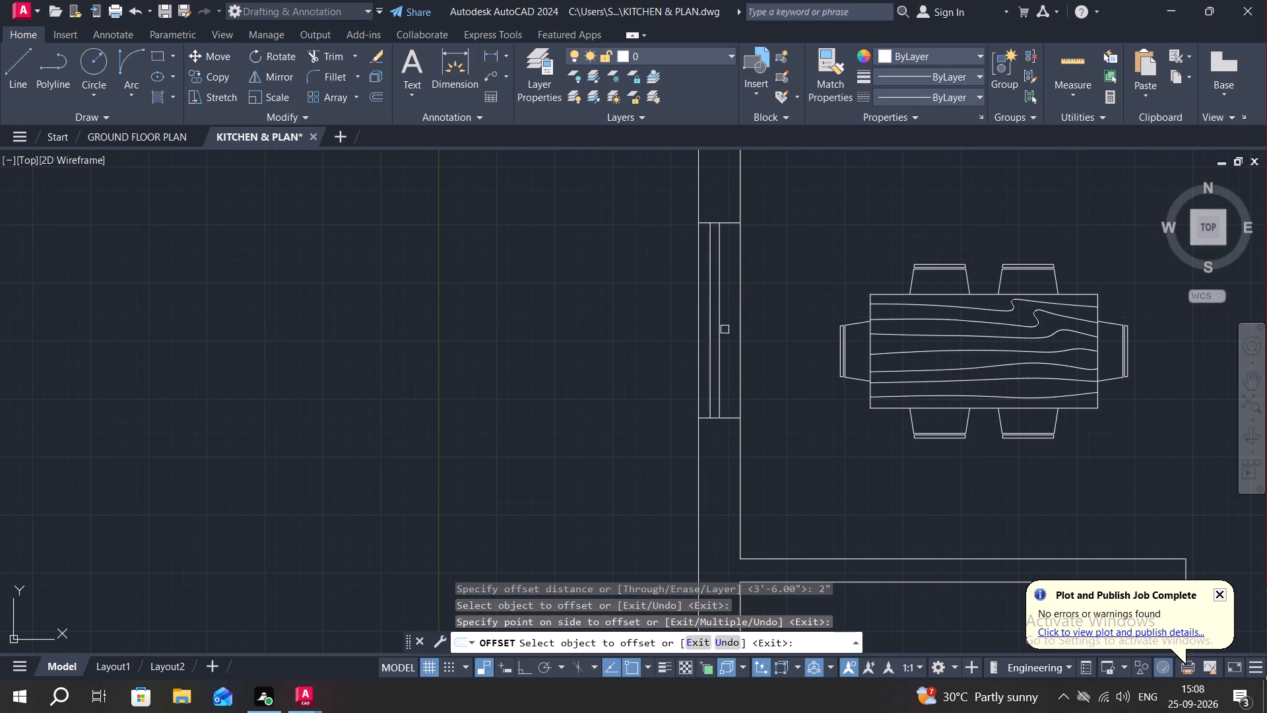
left_click(719, 327)
left_click(732, 333)
key("Escape")
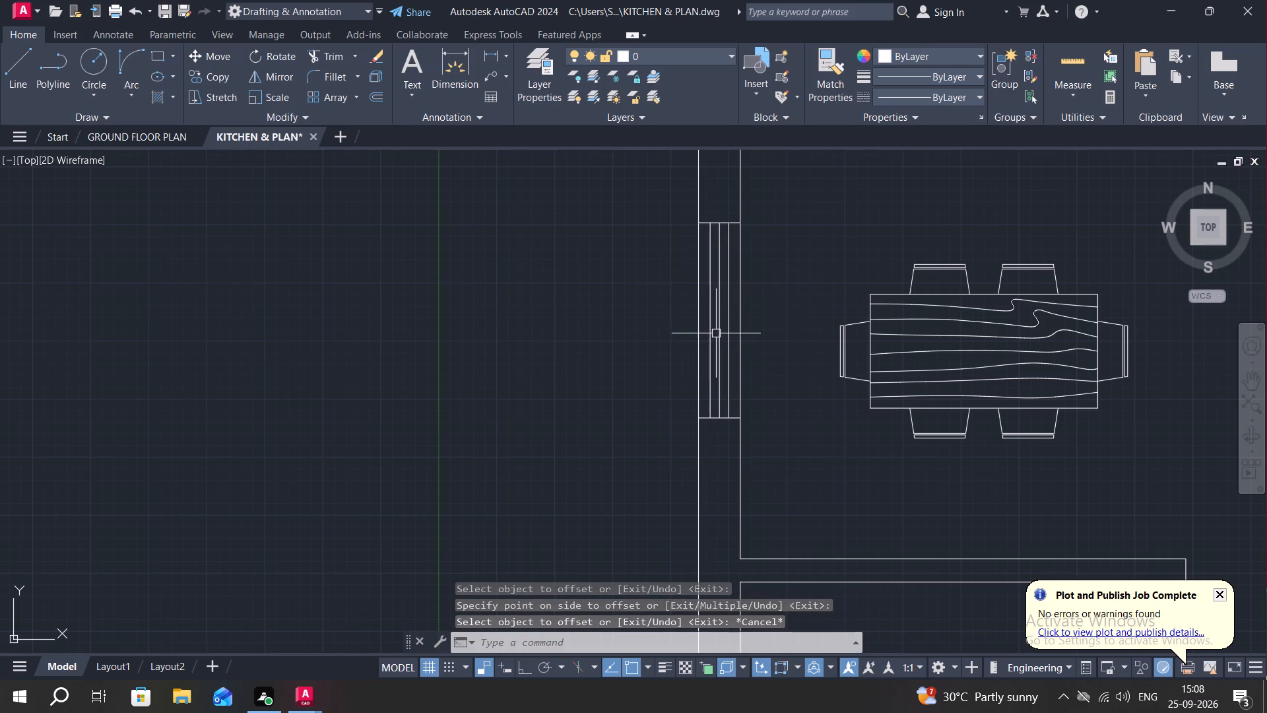
Delete the centre line of the dining window, keeping the two offset lines.
left_click(719, 333)
key("Delete")
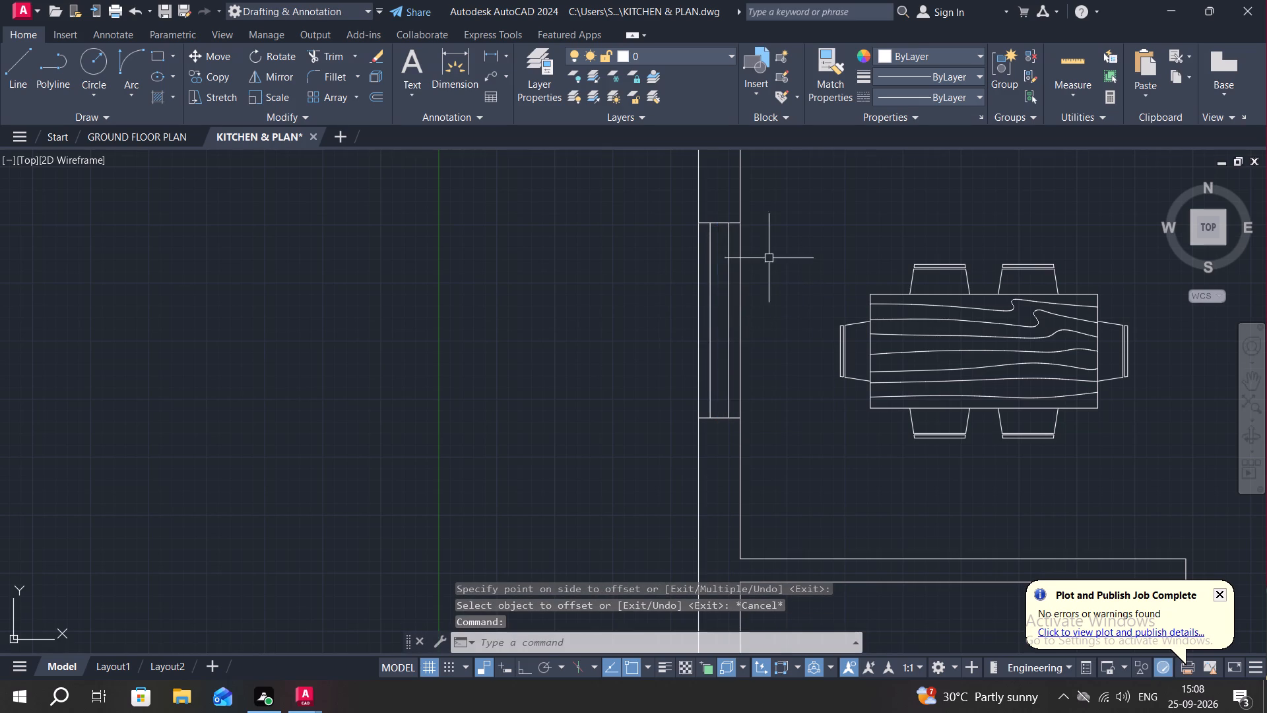
Draw a vertical centre line between the jamb lines of the west wall opening in the room above the dining area.
middle_click_drag(777, 345, 868, 712)
scroll(856, 452, "down", 2)
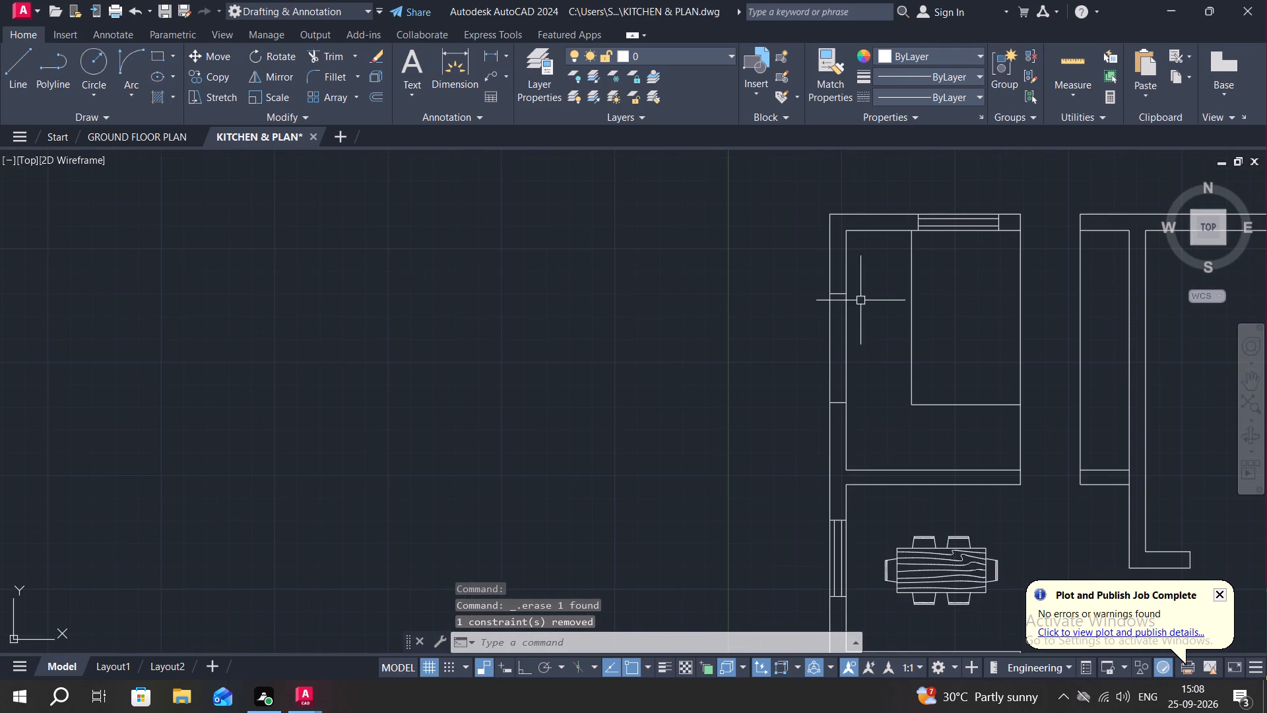
type("L")
key("space")
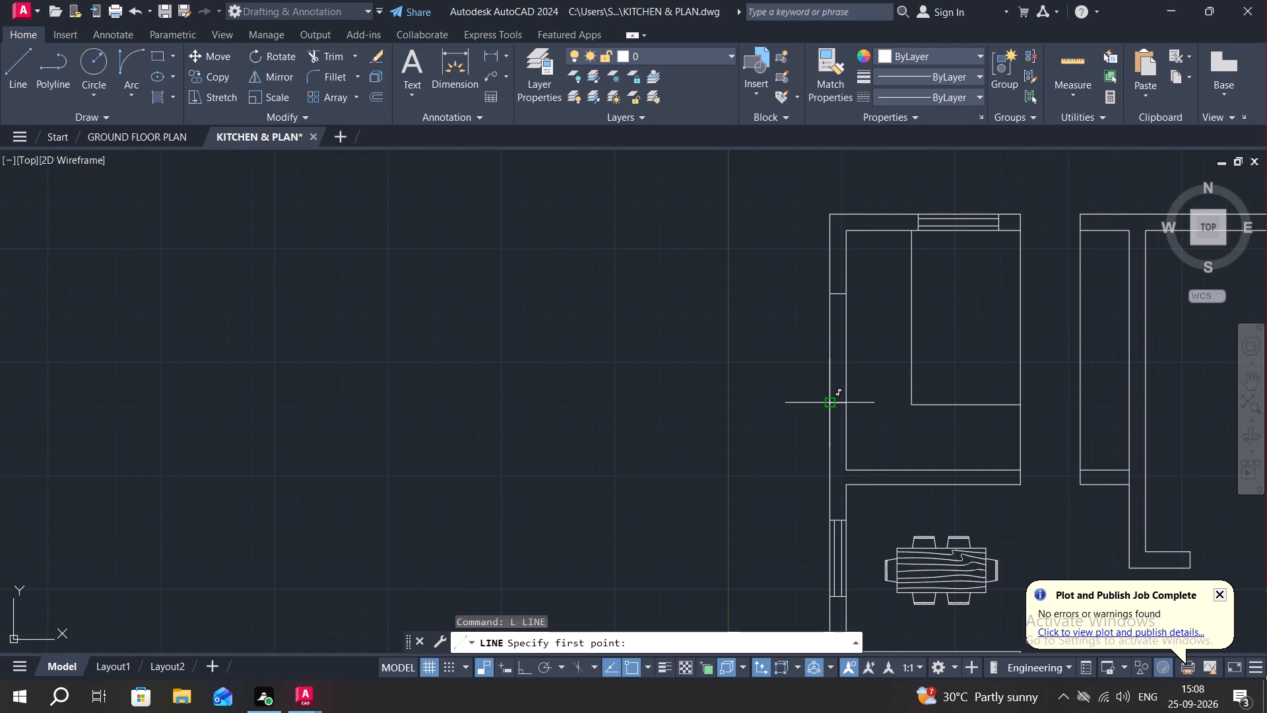
left_click(835, 405)
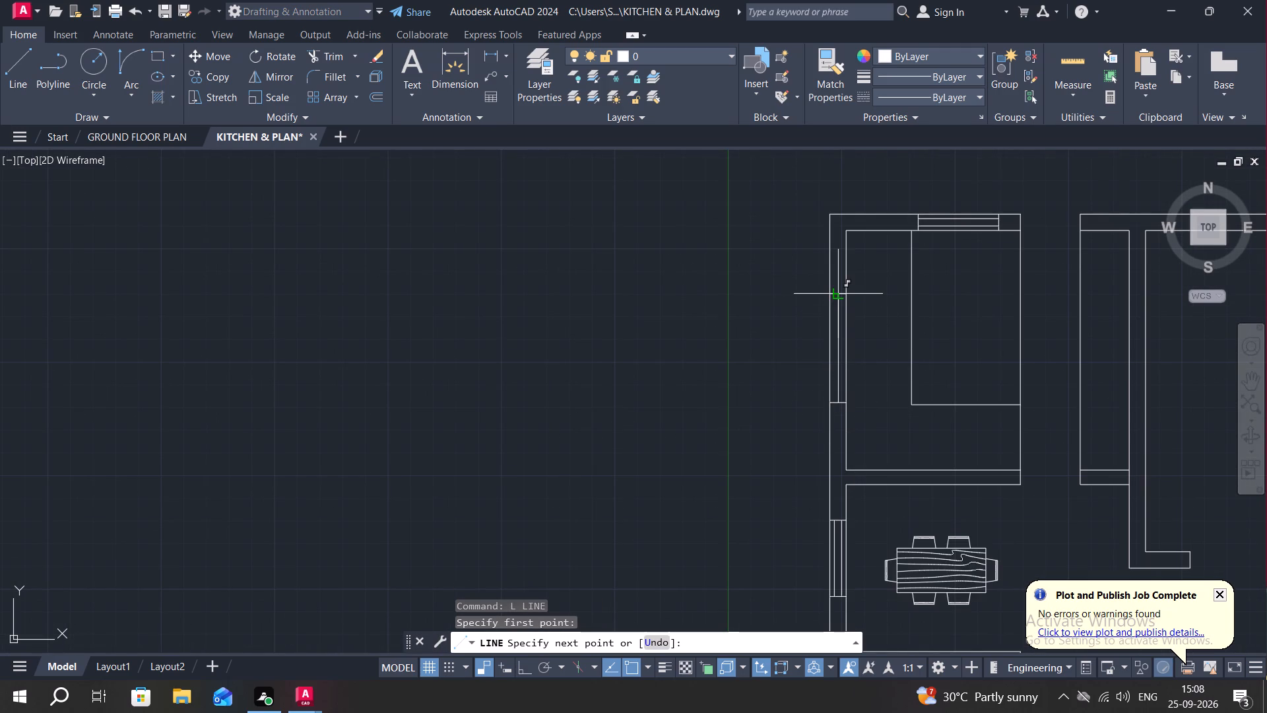
left_click(837, 296)
scroll(837, 286, "up", 3)
key("Escape")
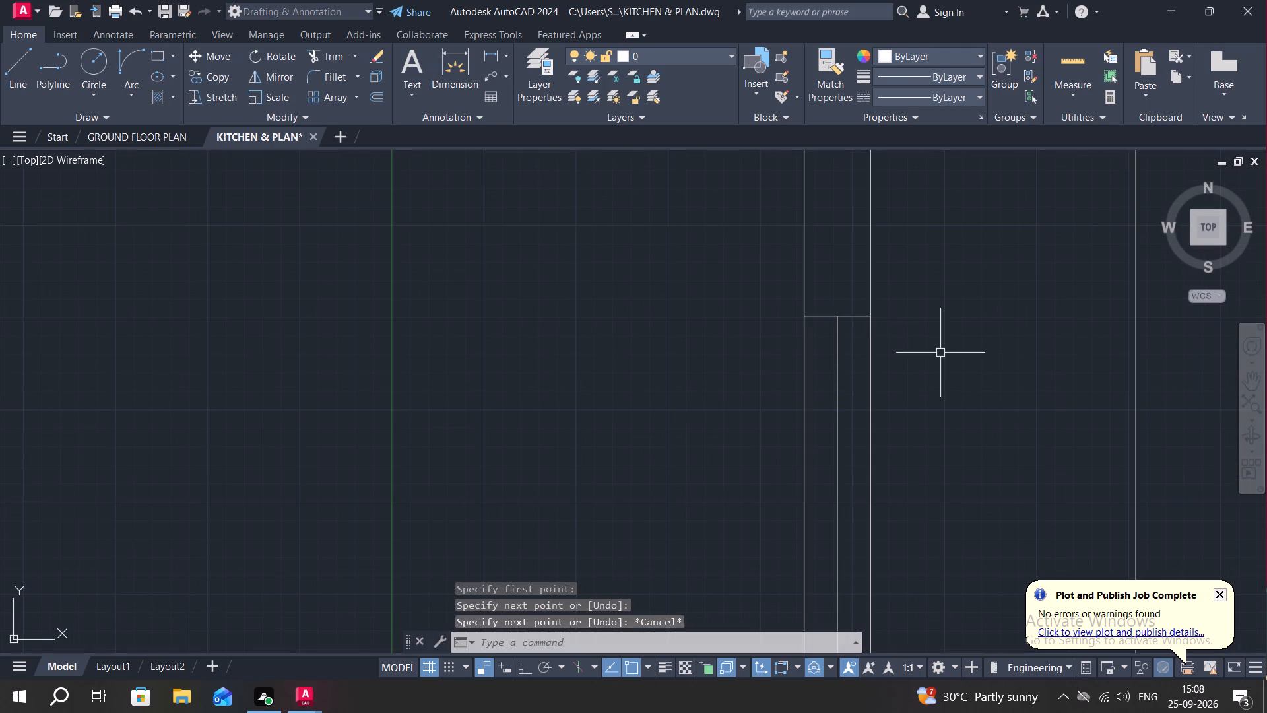
Offset that opening's centre line 2" to both sides within the west wall.
type("O")
key("space")
key("space")
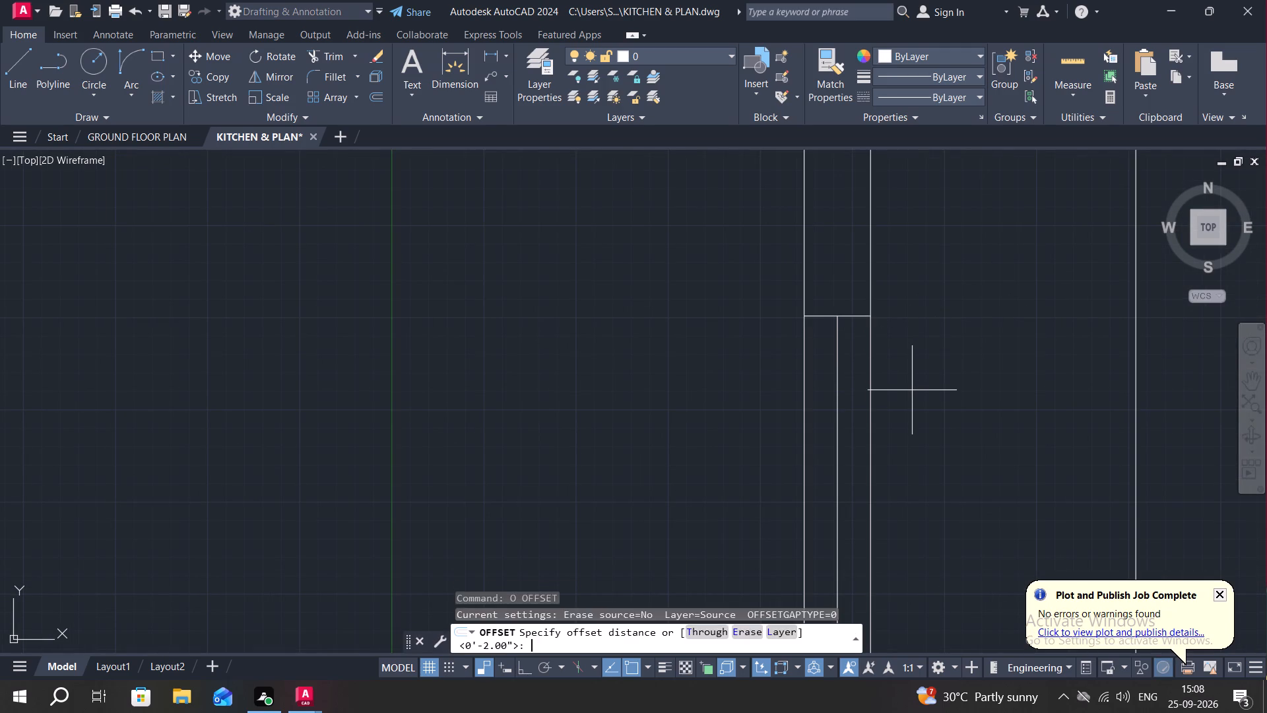
scroll(833, 405, "up", 1)
left_click(837, 406)
left_click(803, 411)
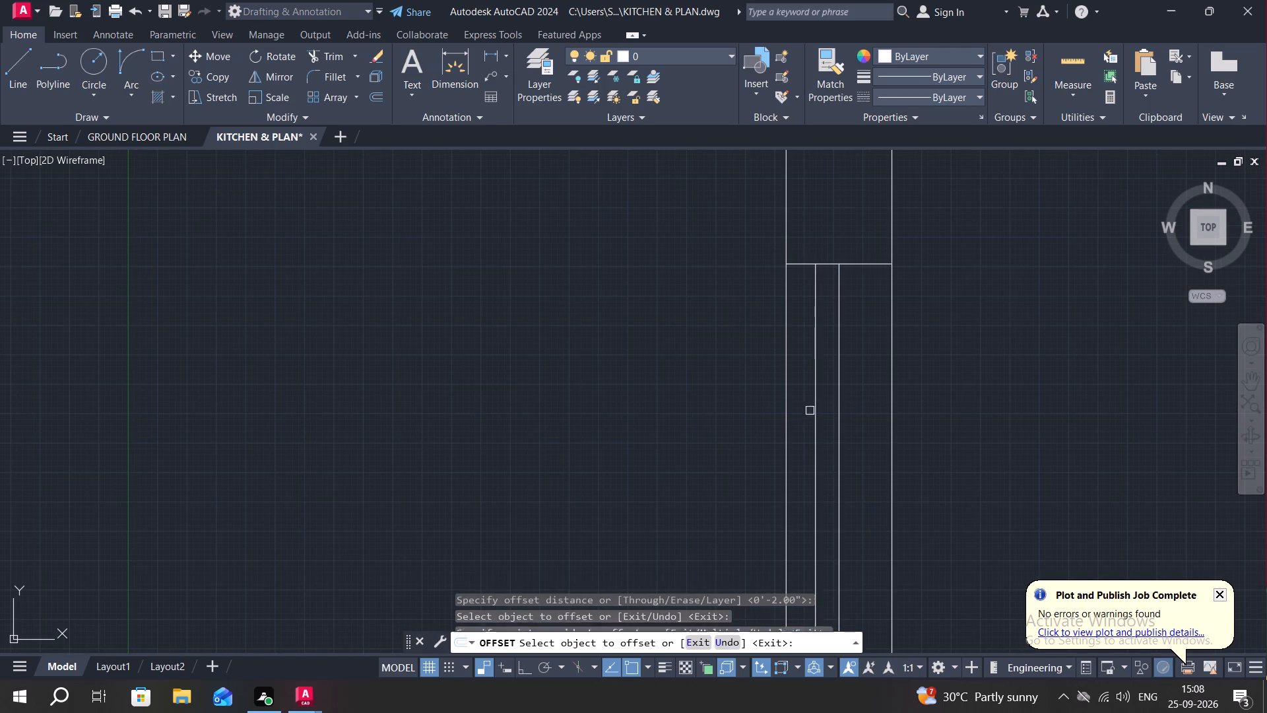
left_click(837, 407)
left_click(872, 426)
key("Escape")
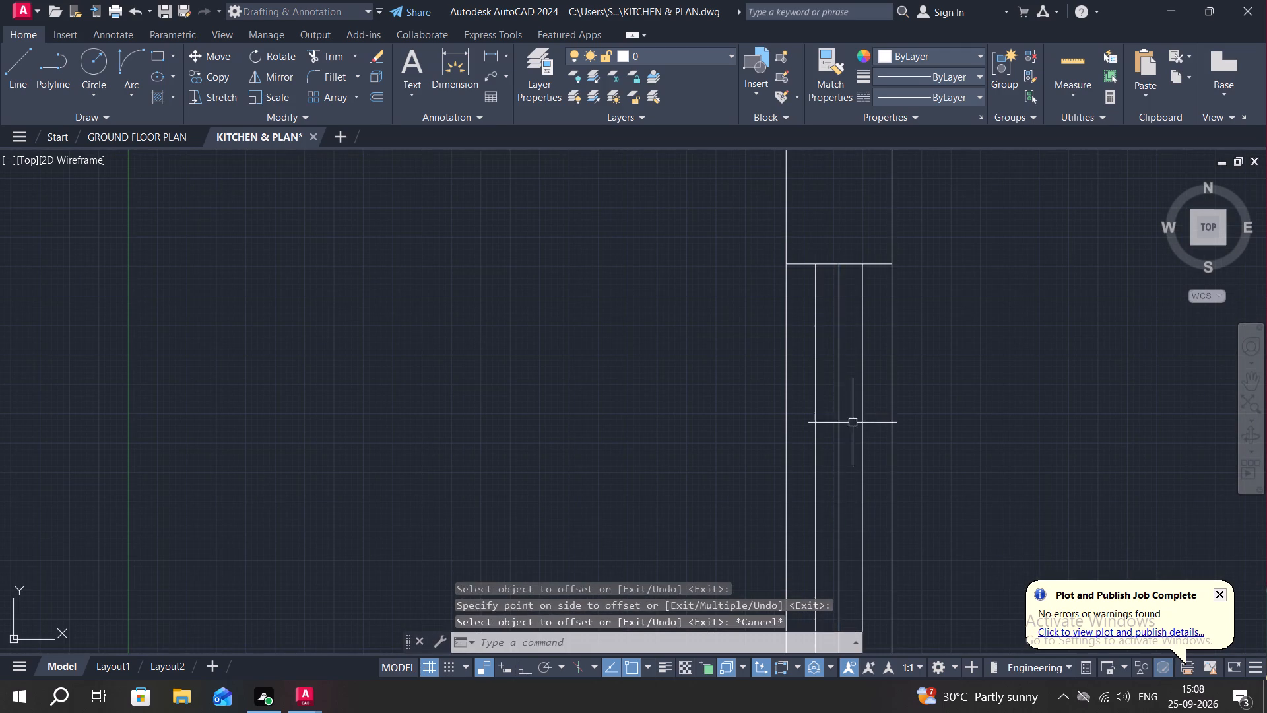
Delete the centre line of the upper room's west window, keeping the two offset lines.
left_click(839, 413)
key("Delete")
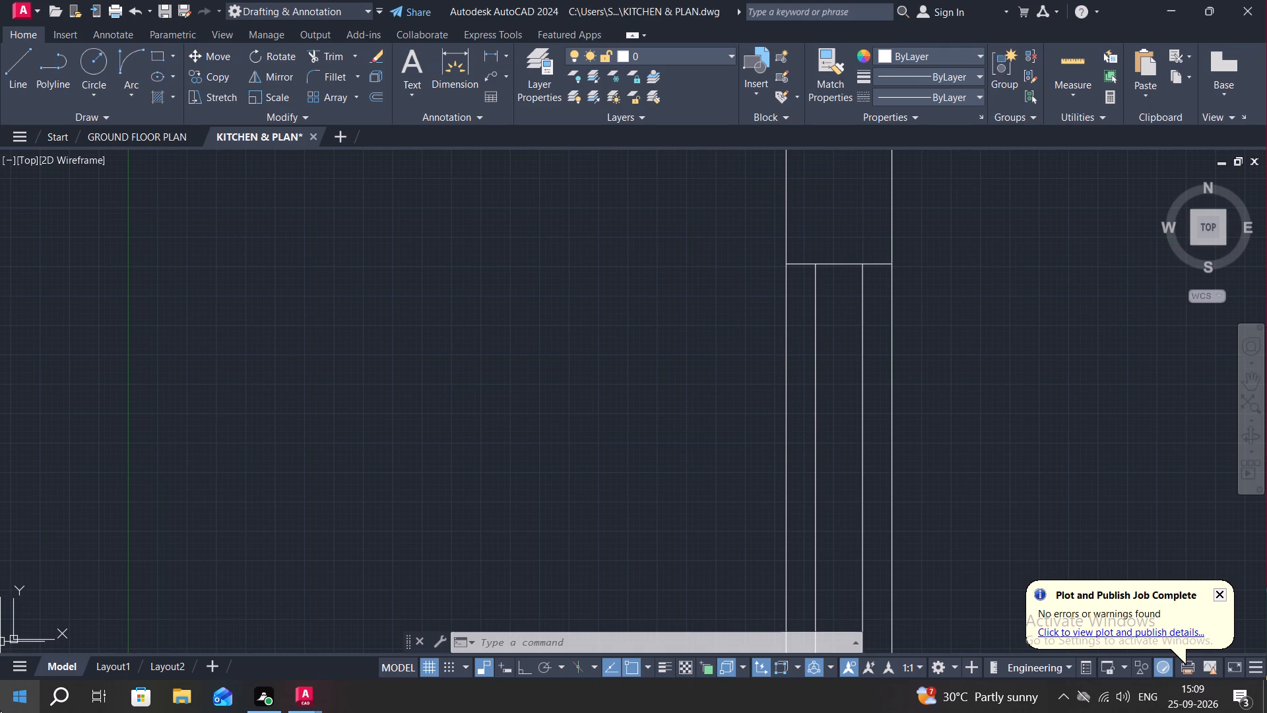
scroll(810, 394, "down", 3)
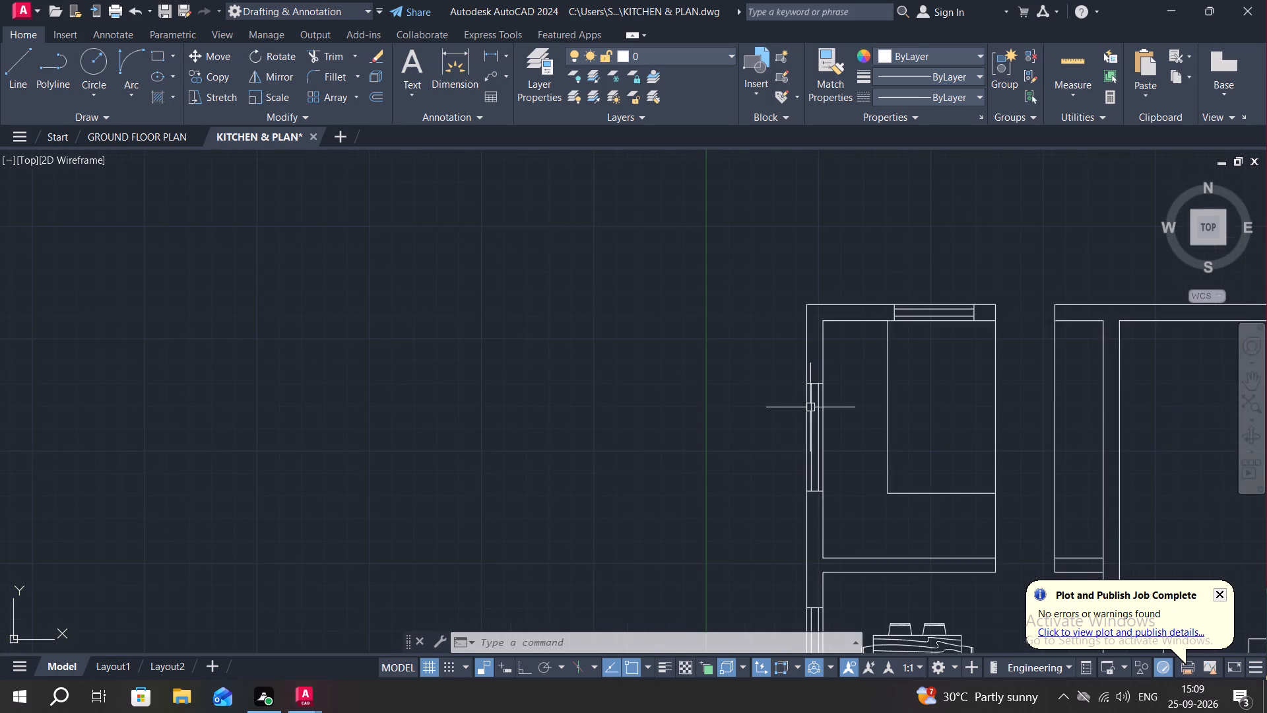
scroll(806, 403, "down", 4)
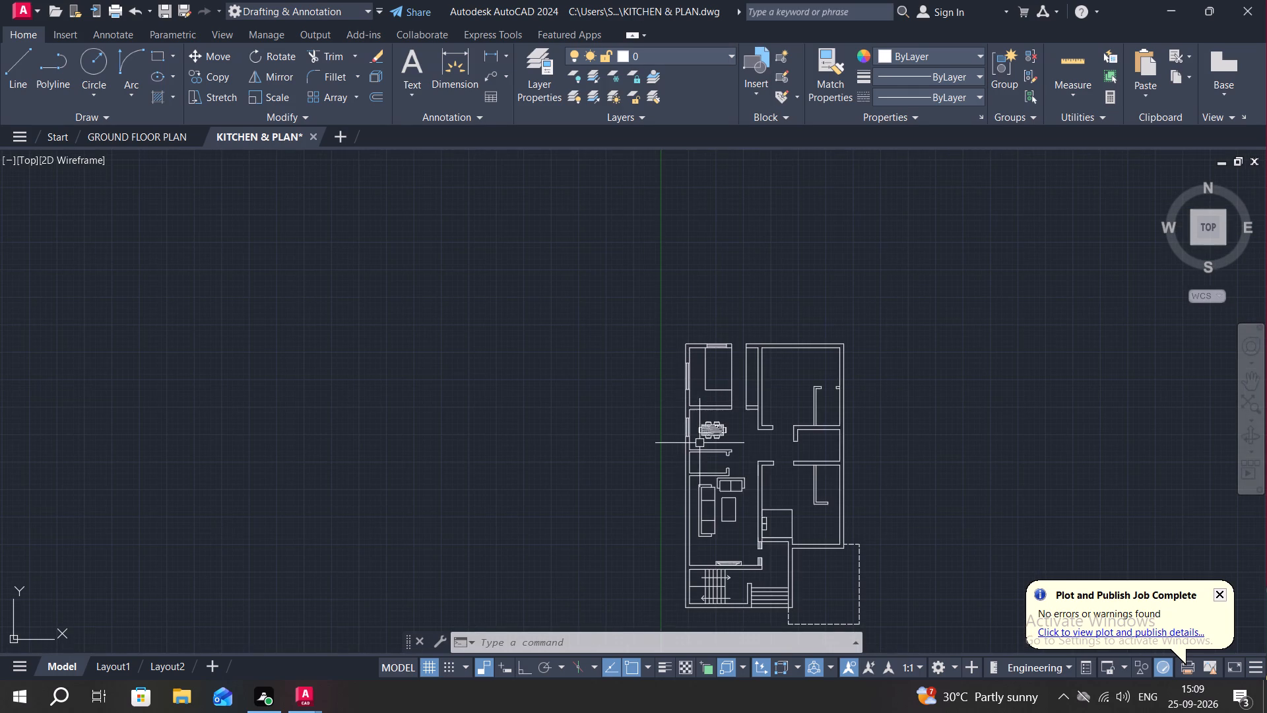
Draw a horizontal jamb line across the living room's west wall, just below the partition above the sofas.
scroll(682, 487, "up", 3)
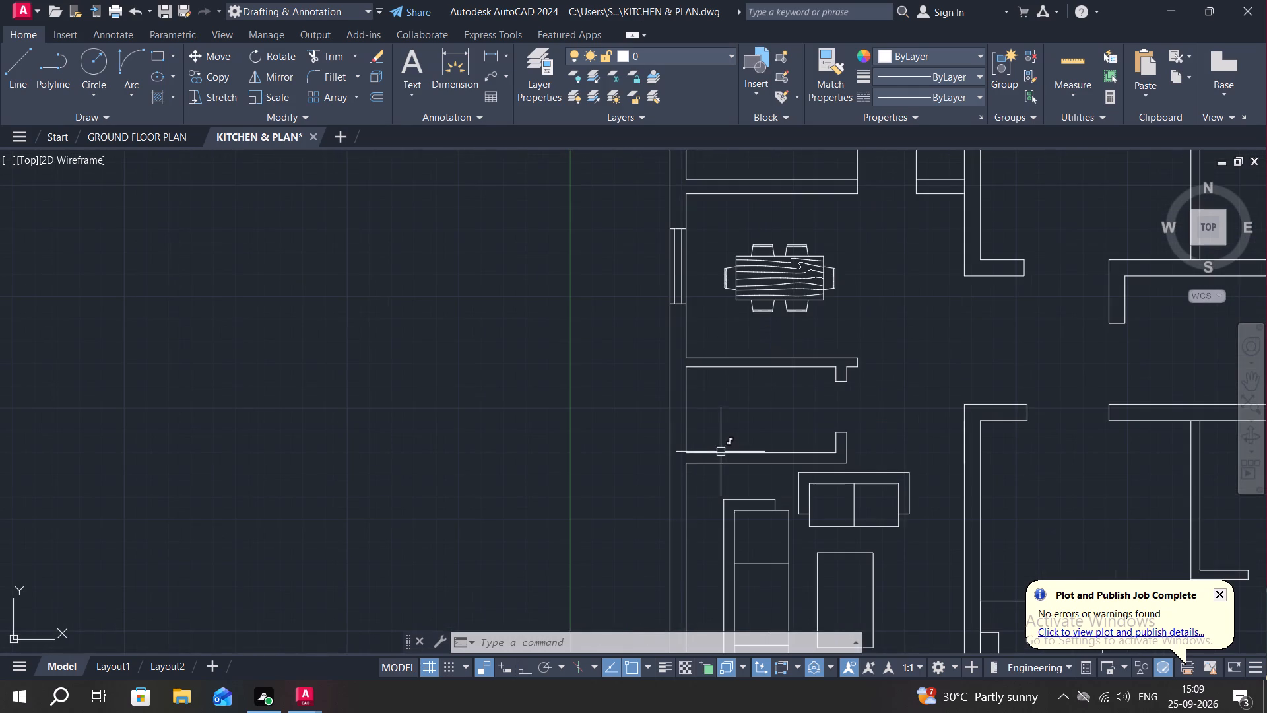
middle_click_drag(709, 440, 579, 174)
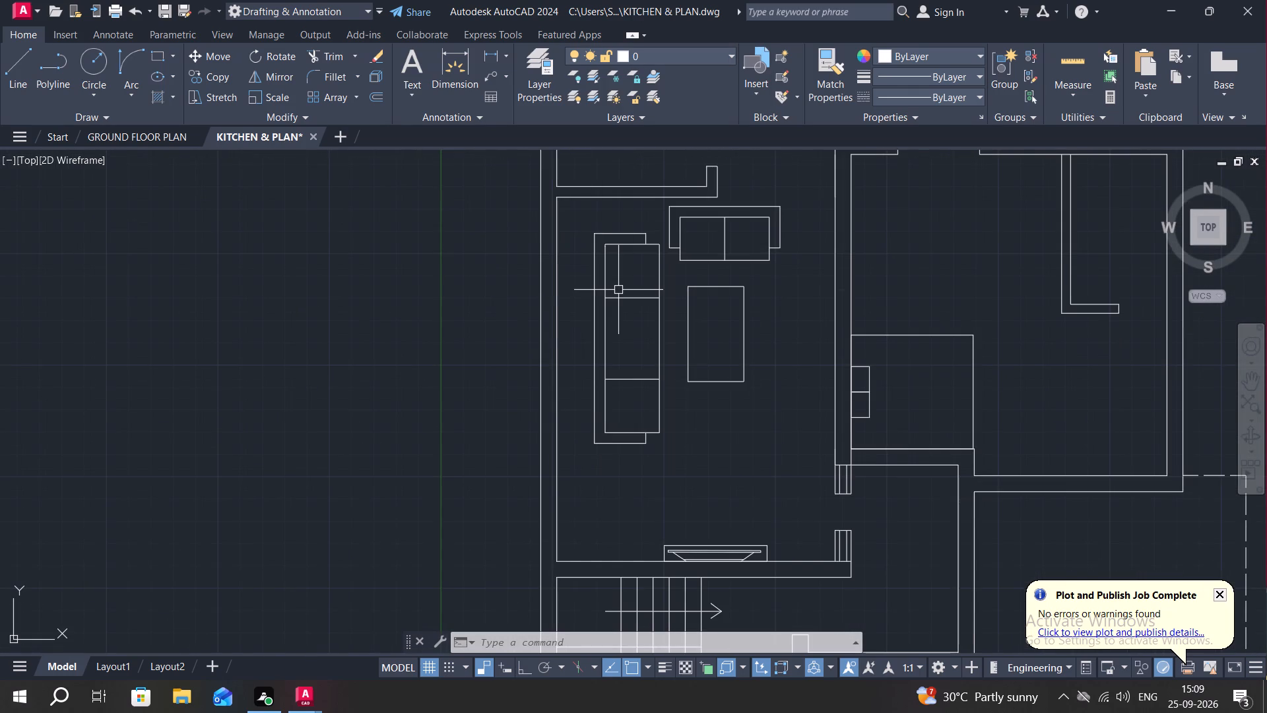
scroll(661, 459, "down", 2)
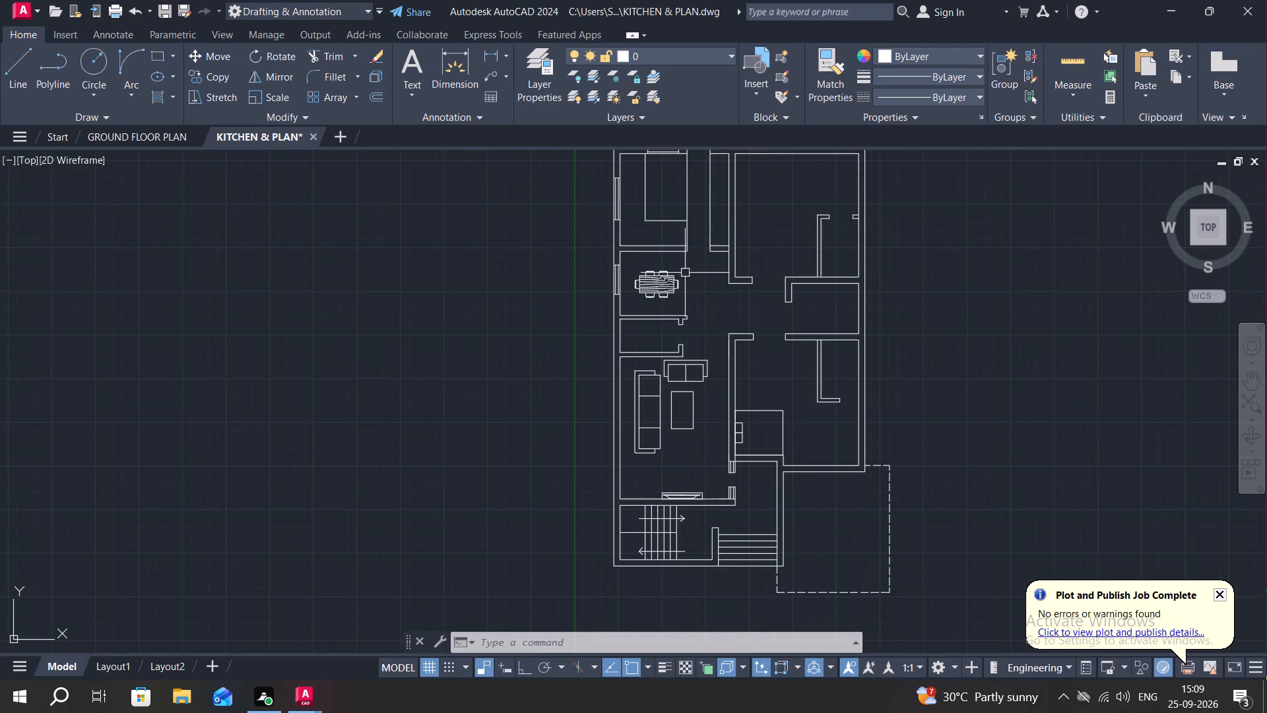
scroll(652, 363, "up", 3)
middle_click_drag(614, 380, 807, 391)
type("L")
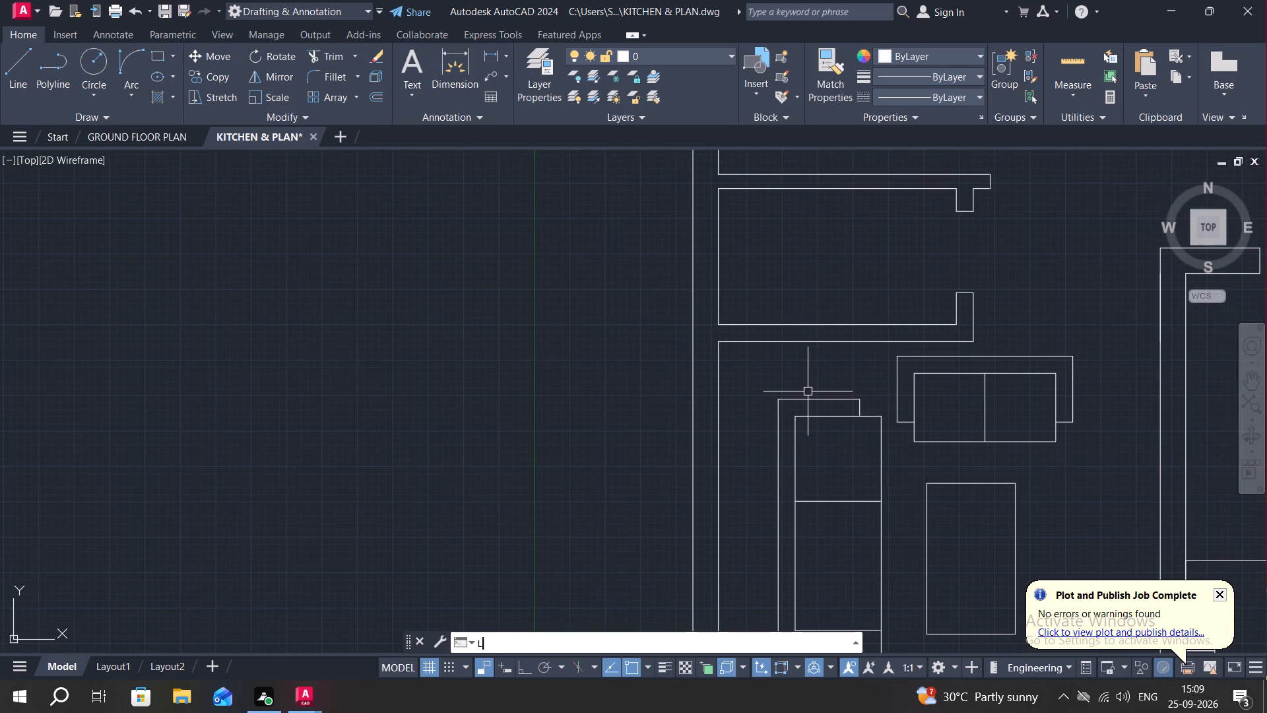
key("space")
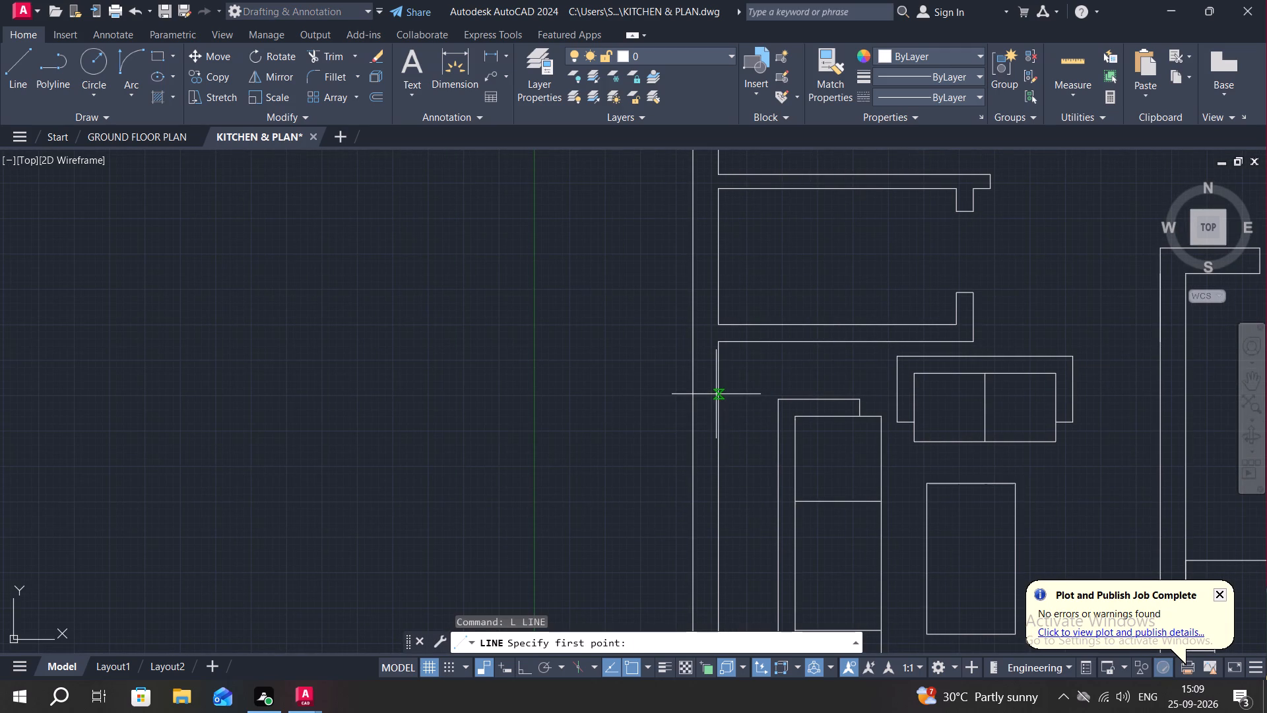
left_click(717, 378)
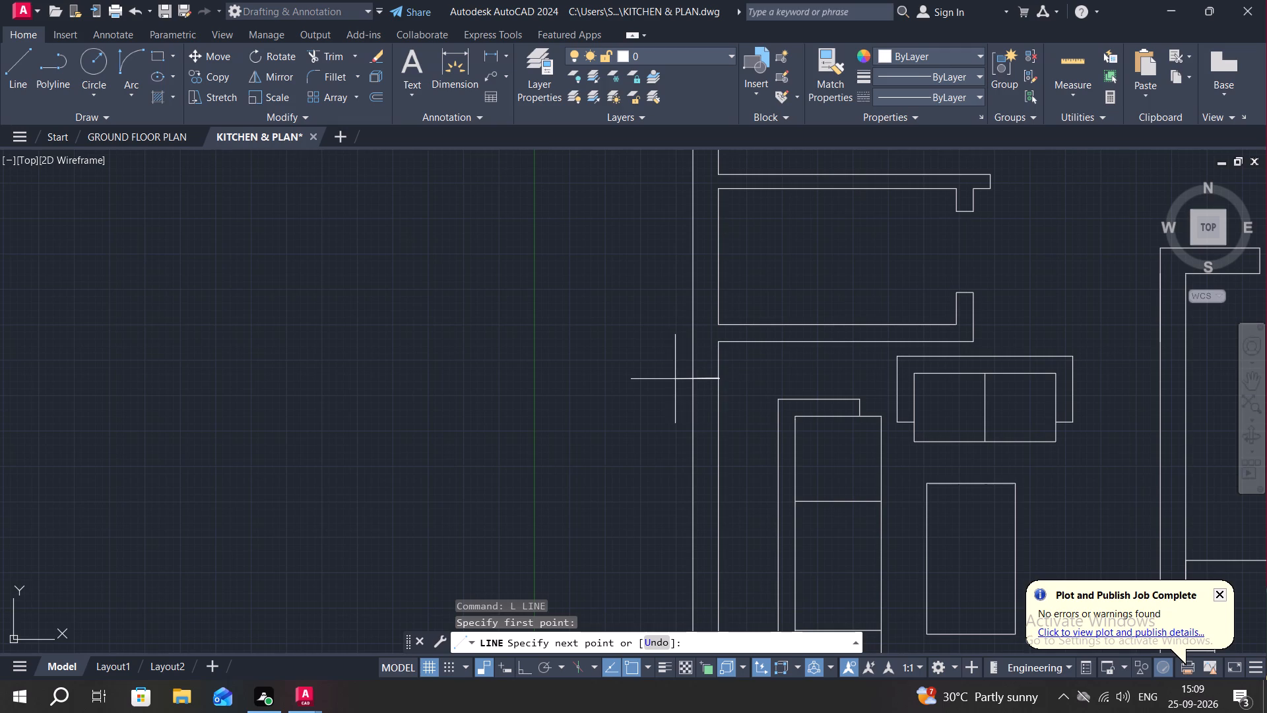
left_click(690, 379)
key("Escape")
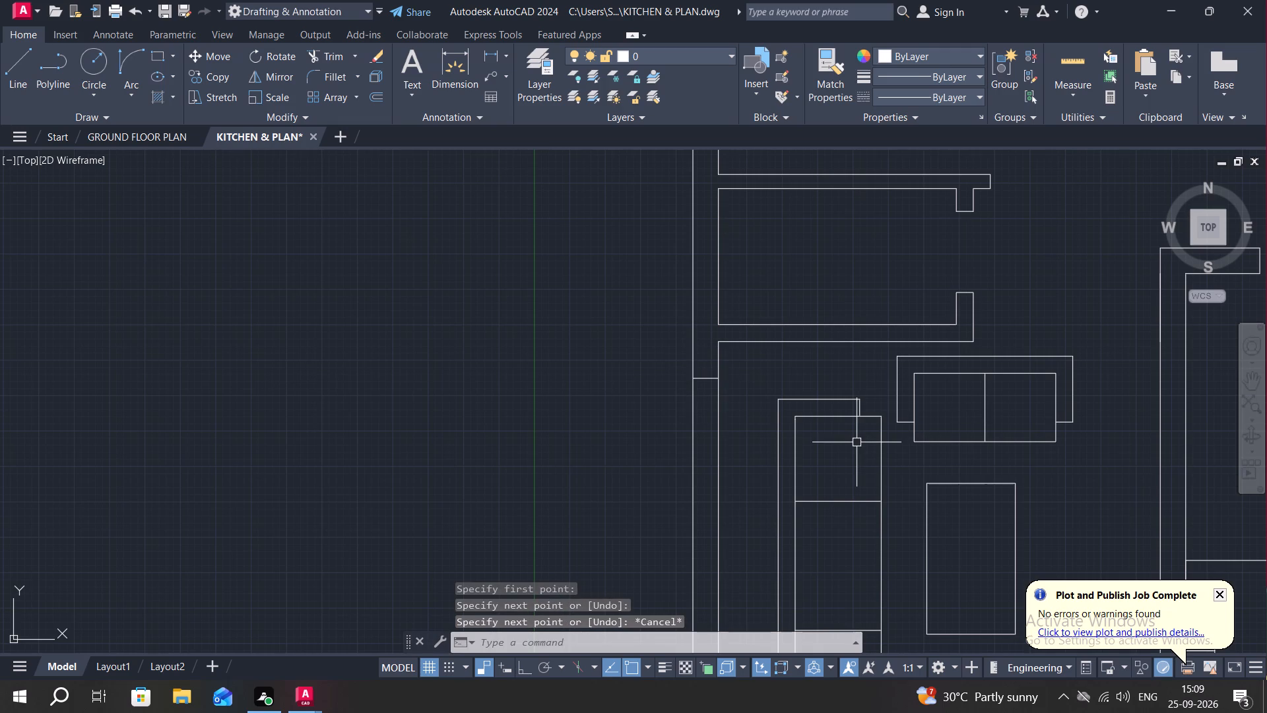
Offset that jamb line 3' southward to set the width of the living room's first west window.
key("o")
key("space")
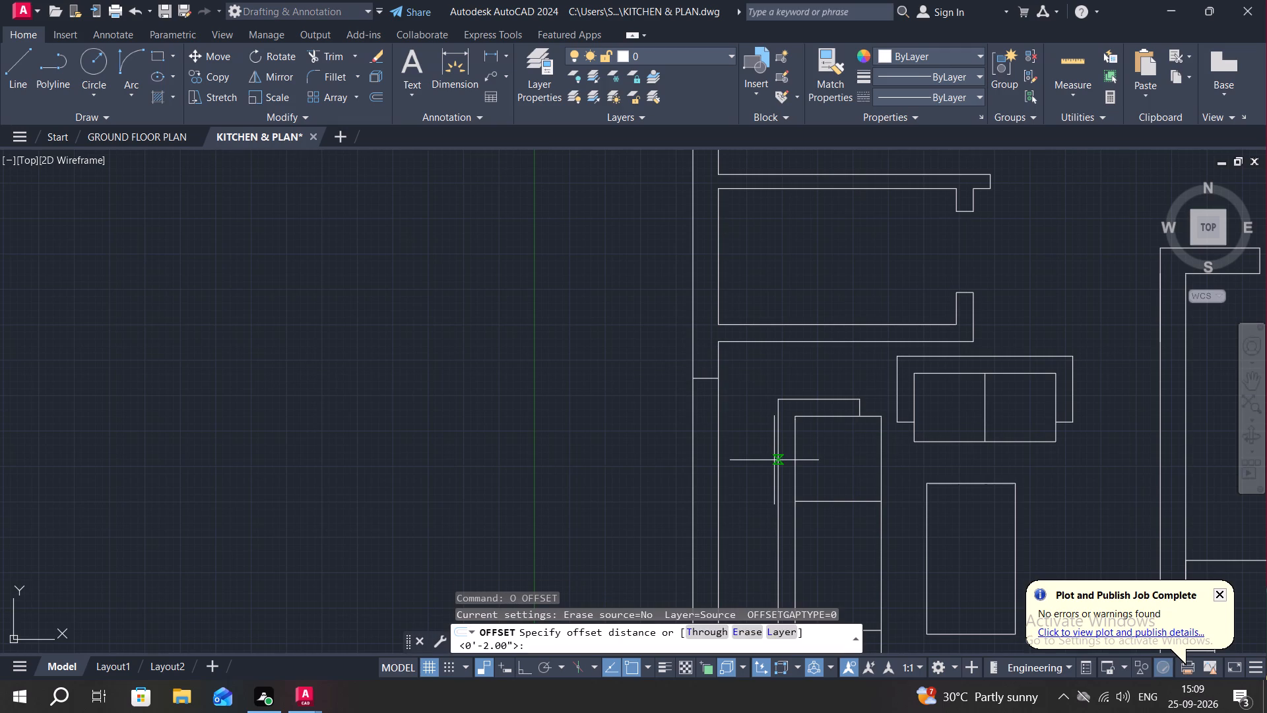
type("3'")
key("space")
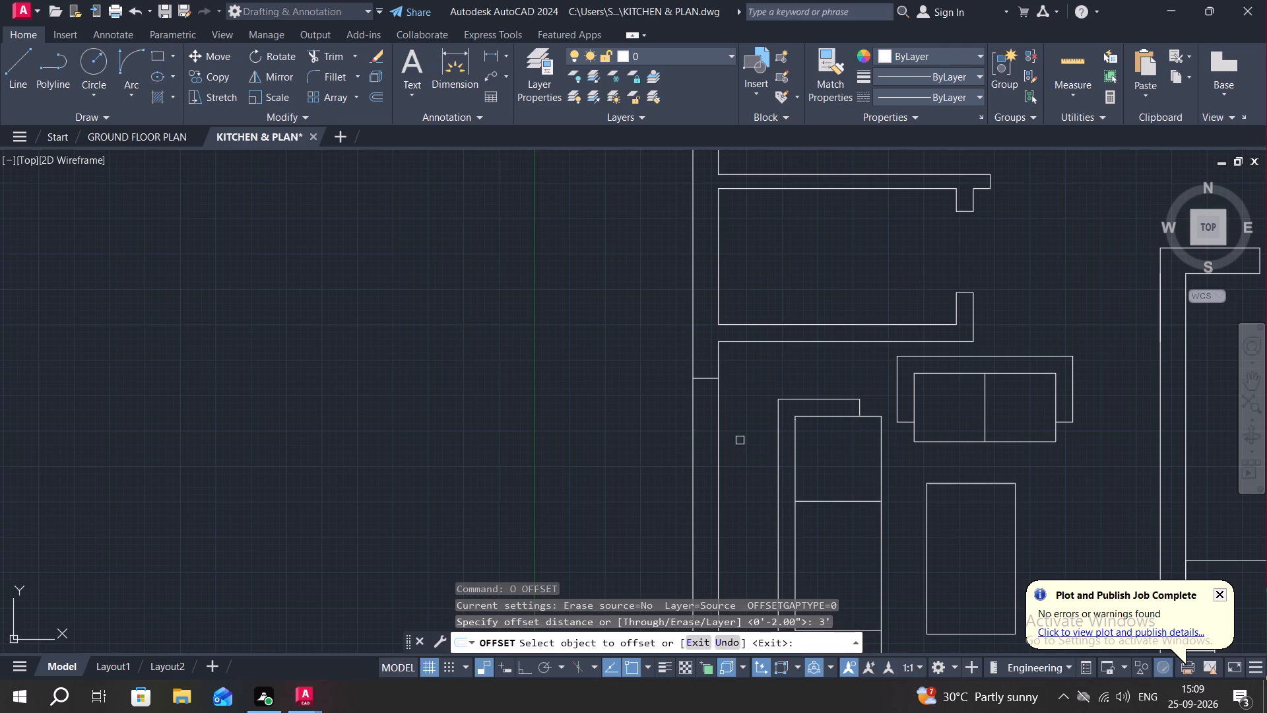
left_click(707, 378)
left_click(713, 504)
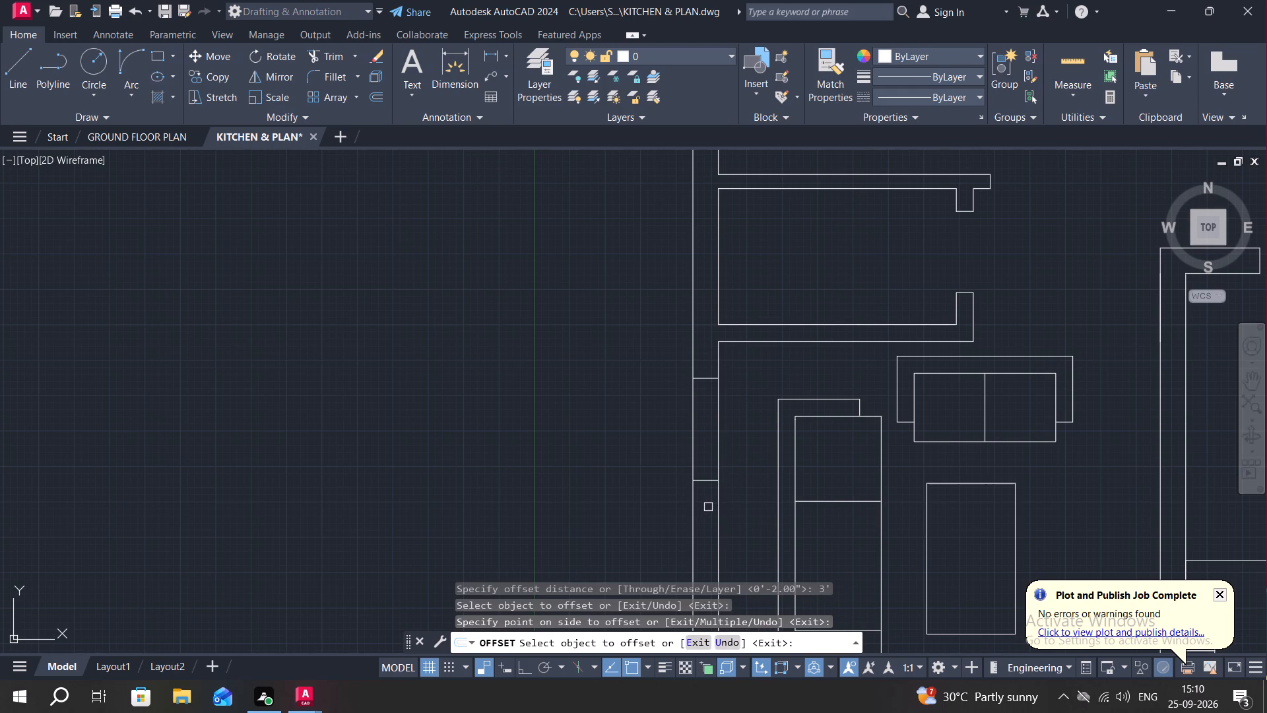
middle_click_drag(711, 500, 728, 313)
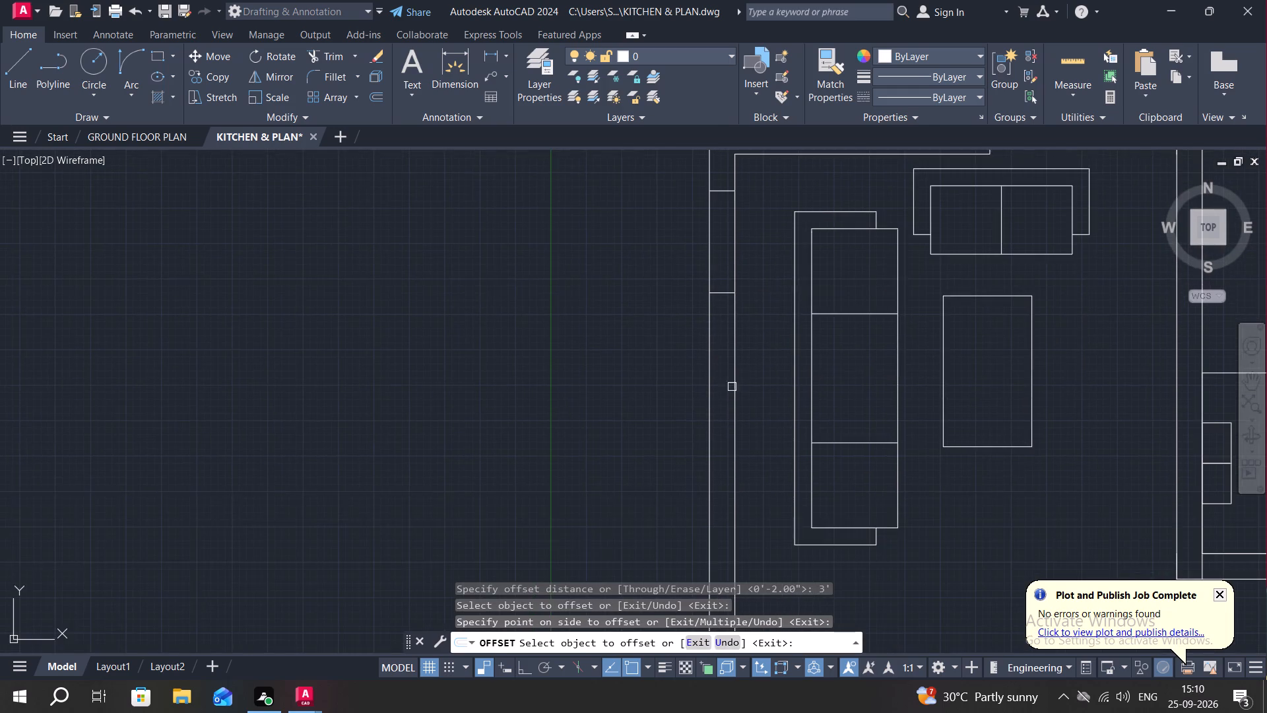
middle_click_drag(734, 384, 781, 239)
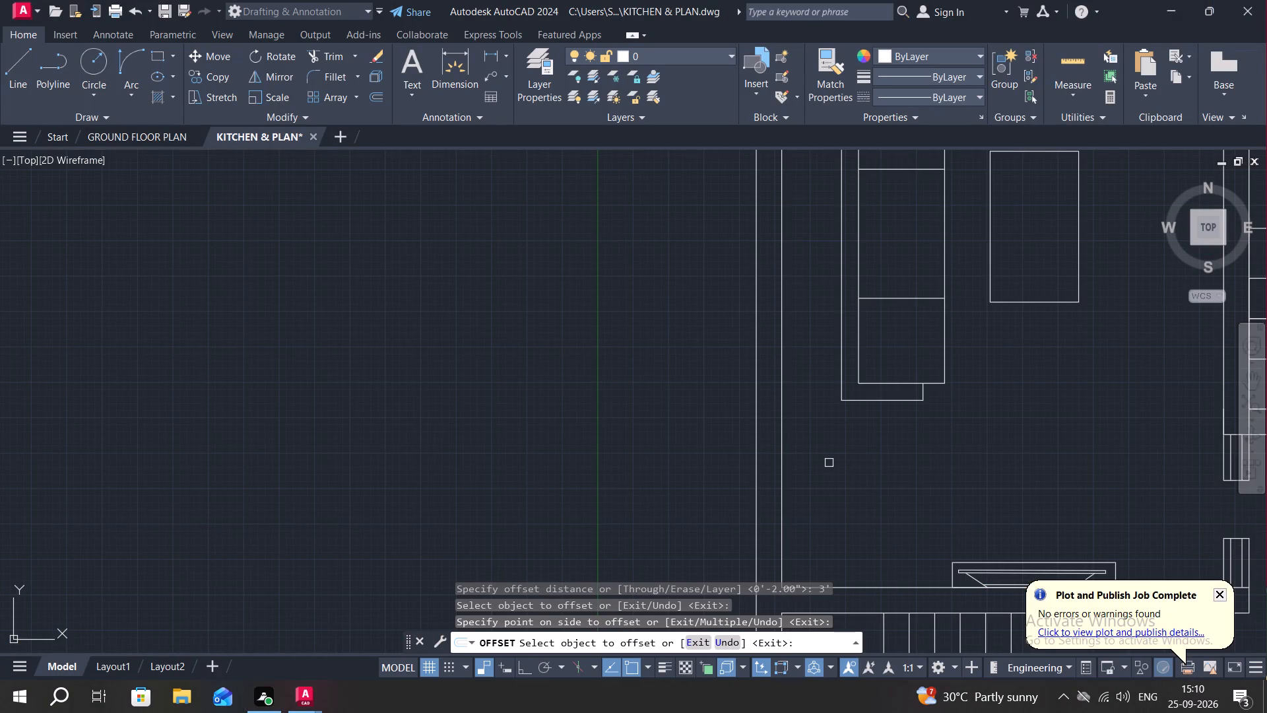
middle_click_drag(820, 358, 829, 398)
key("Escape")
Draw a jamb line for a second window across the west wall, beside the long sofa and below the first window.
type("L")
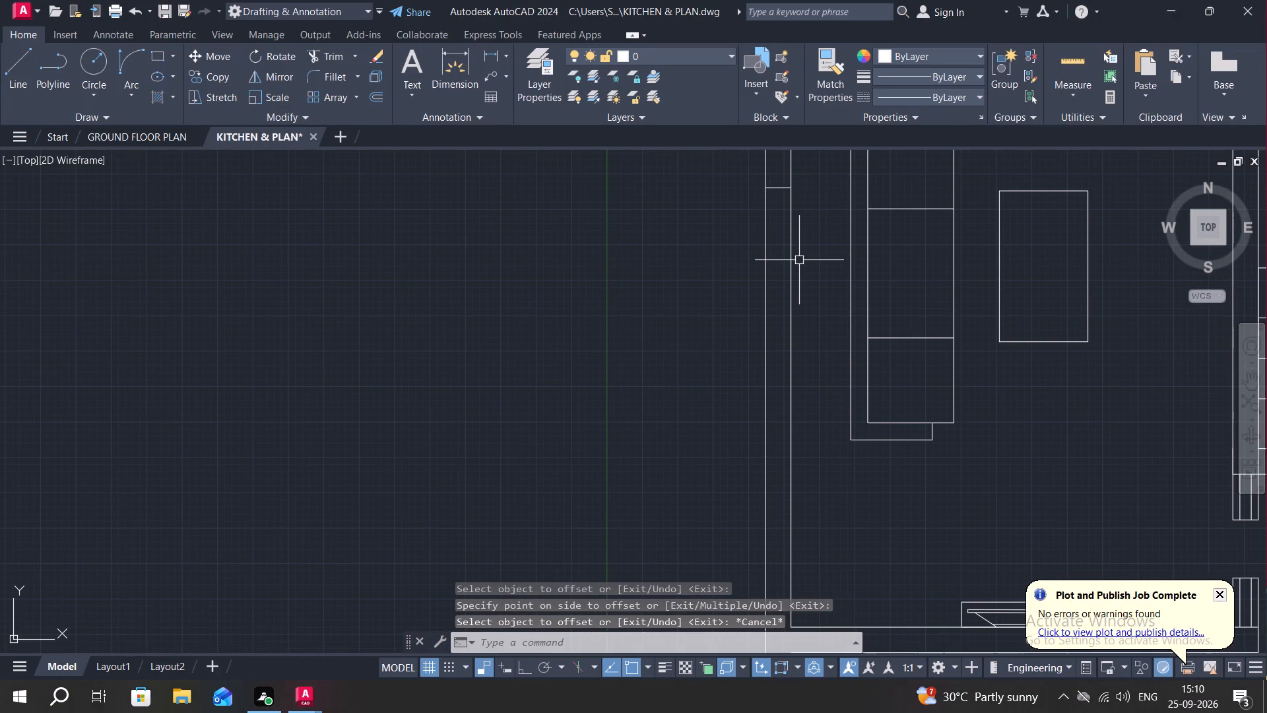
key("space")
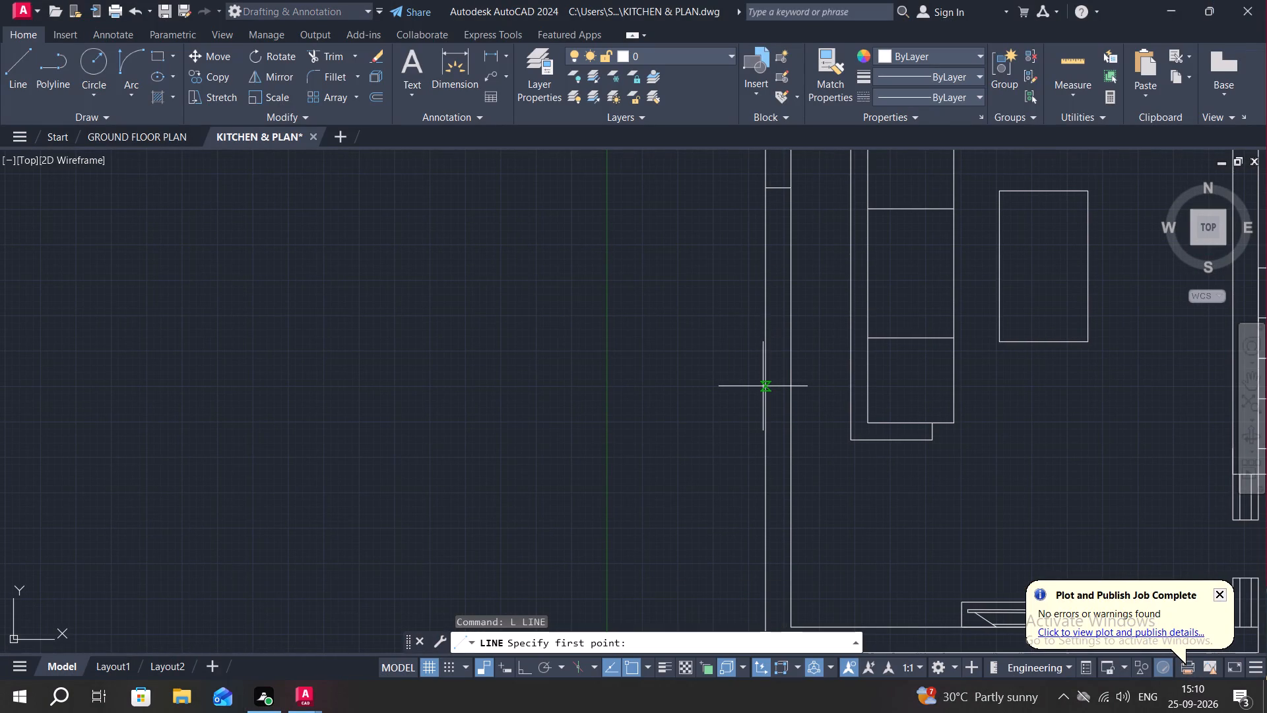
middle_click_drag(775, 250, 762, 358)
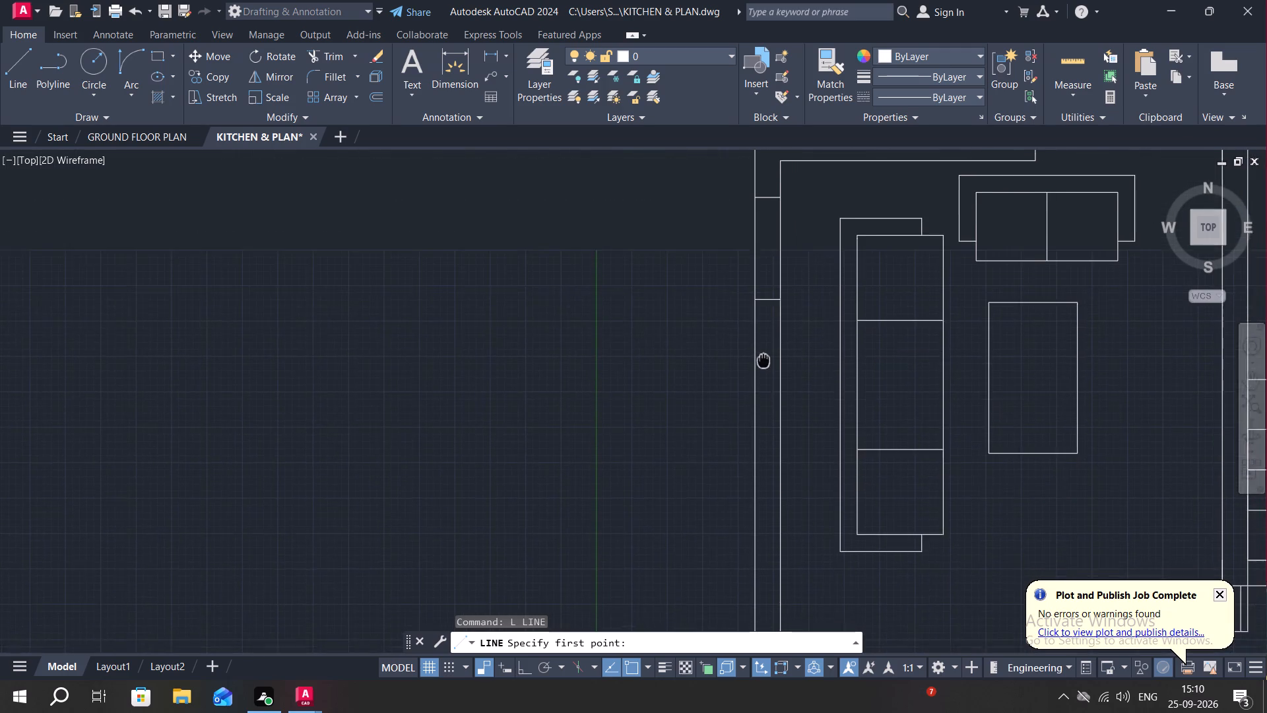
middle_click_drag(762, 358, 746, 318)
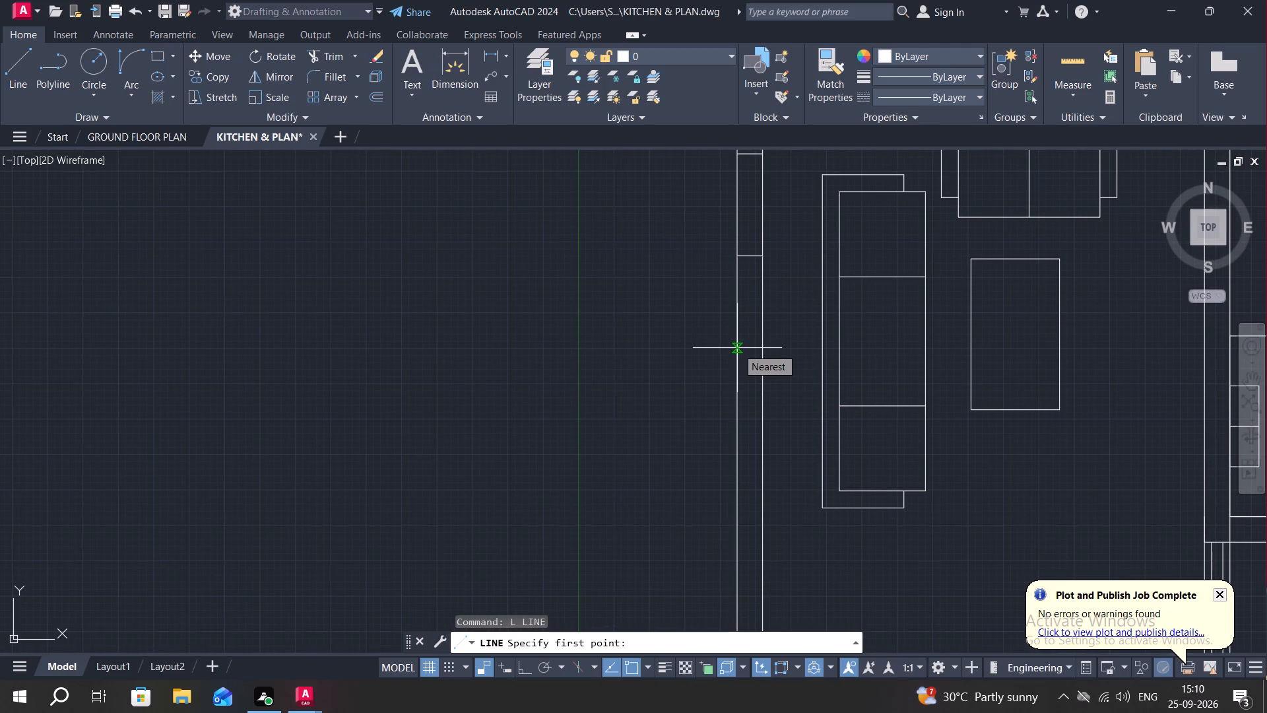
left_click(736, 356)
left_click(766, 355)
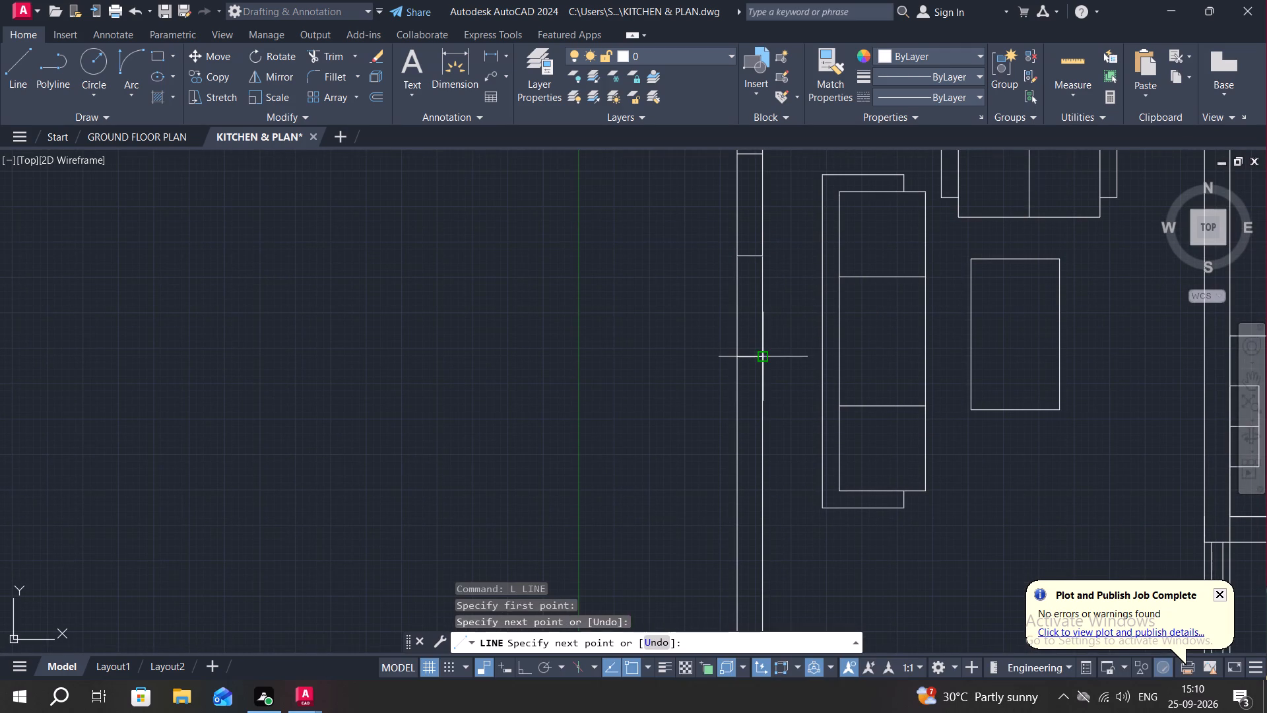
key("Escape")
Offset the second window's jamb line 3' southward within the west wall.
key("o")
key("space")
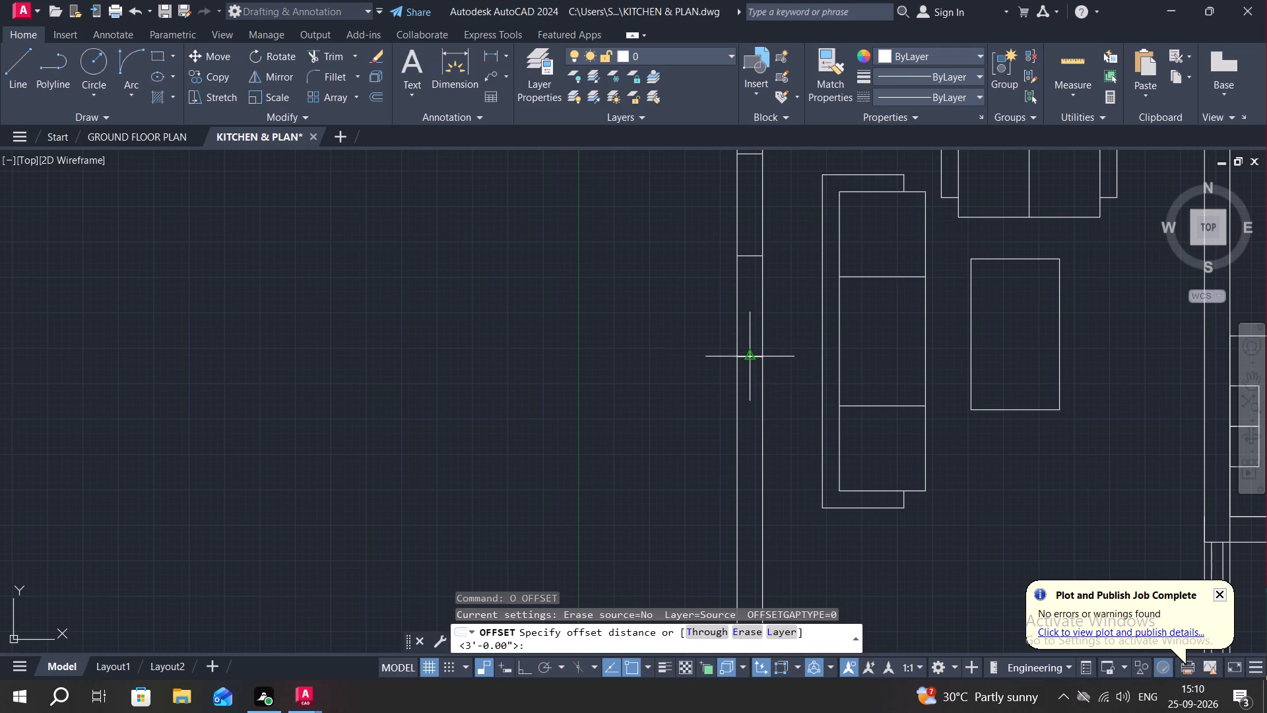
key("space")
left_click(750, 358)
left_click(758, 489)
middle_click_drag(796, 449, 793, 420)
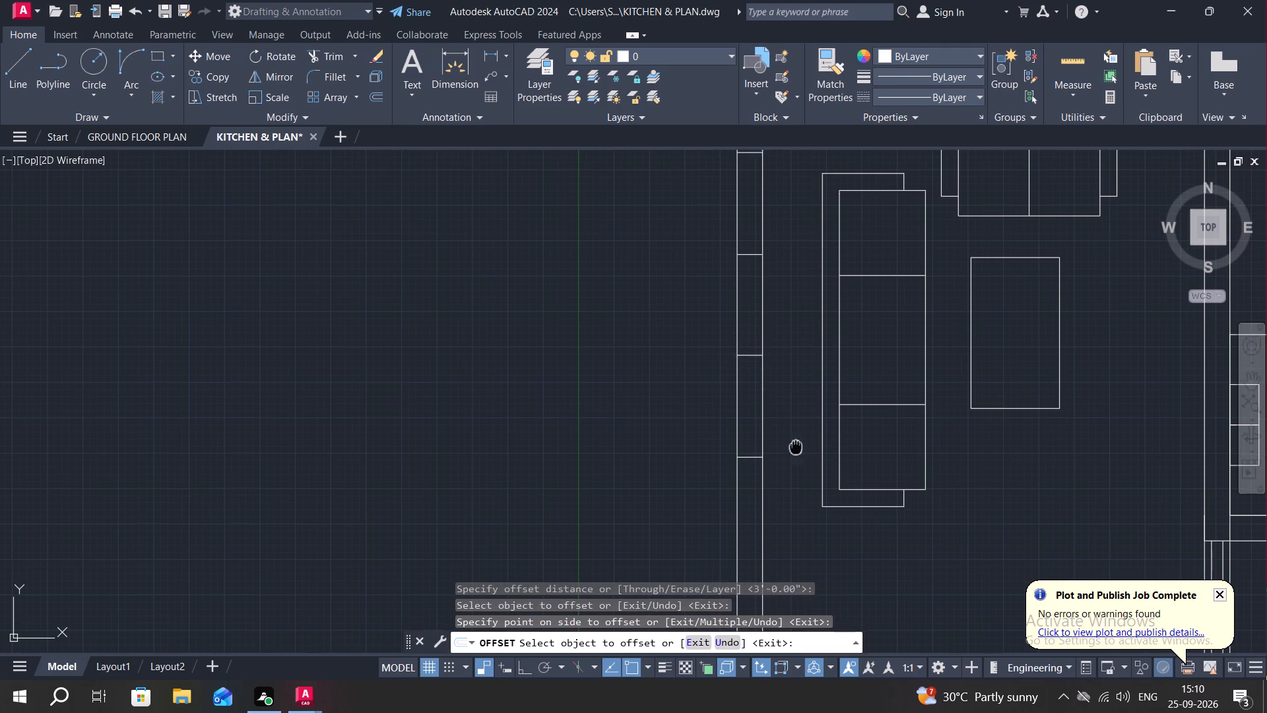
middle_click_drag(793, 420, 828, 187)
key("Escape")
Draw a jamb line for a third window across the living room's west wall, just below the long sofa.
key("l")
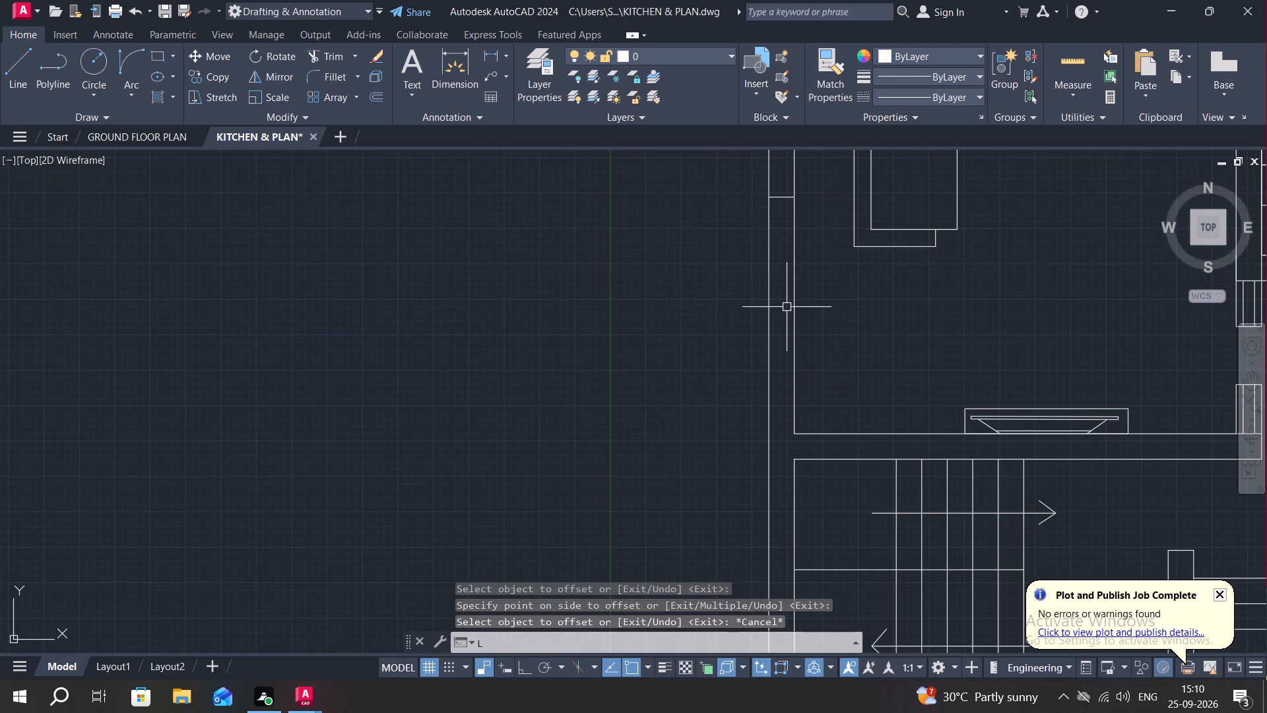
key("space")
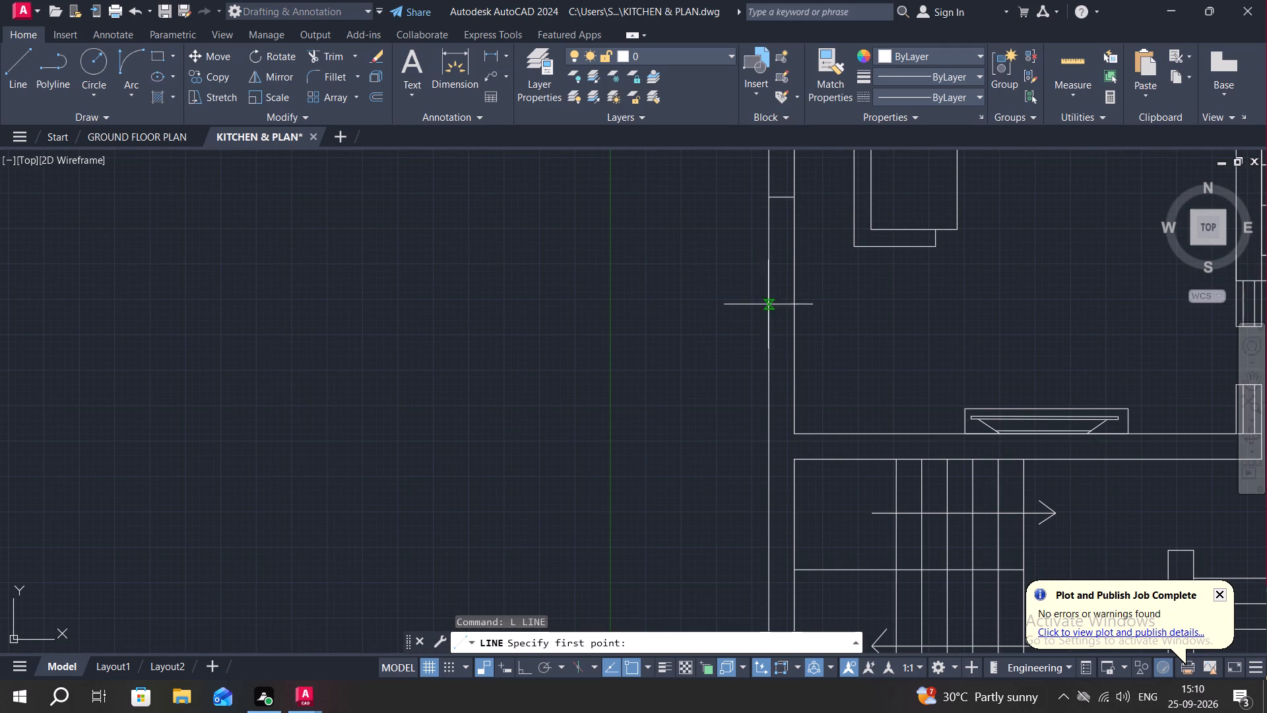
left_click(769, 269)
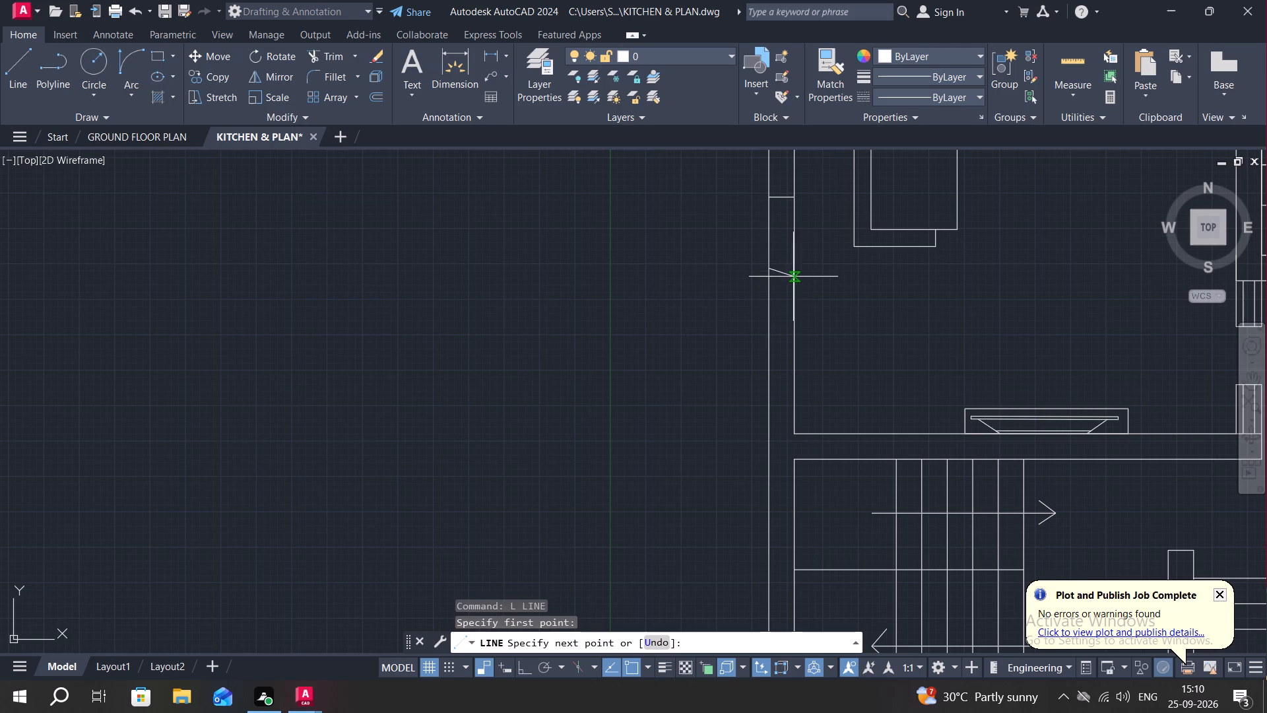
left_click(795, 267)
key("Escape")
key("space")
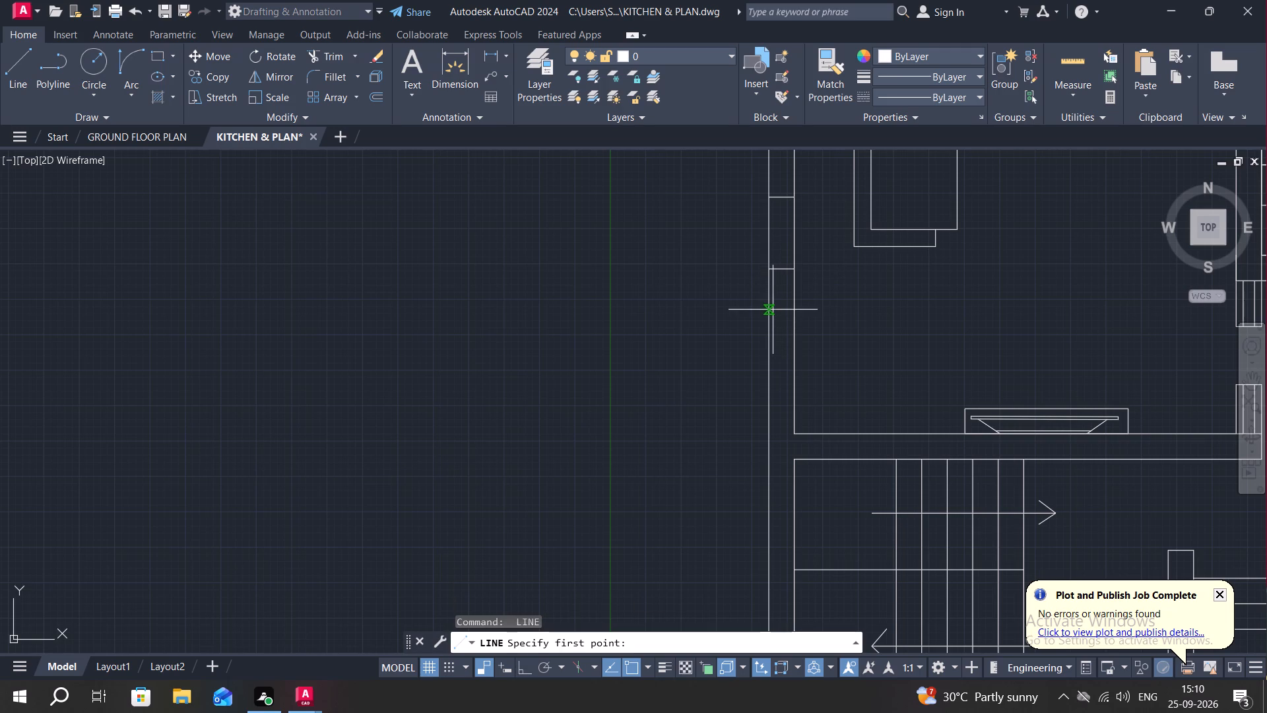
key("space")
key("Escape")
Offset the third window's jamb line 3' southward within the west wall.
type("O")
key("space")
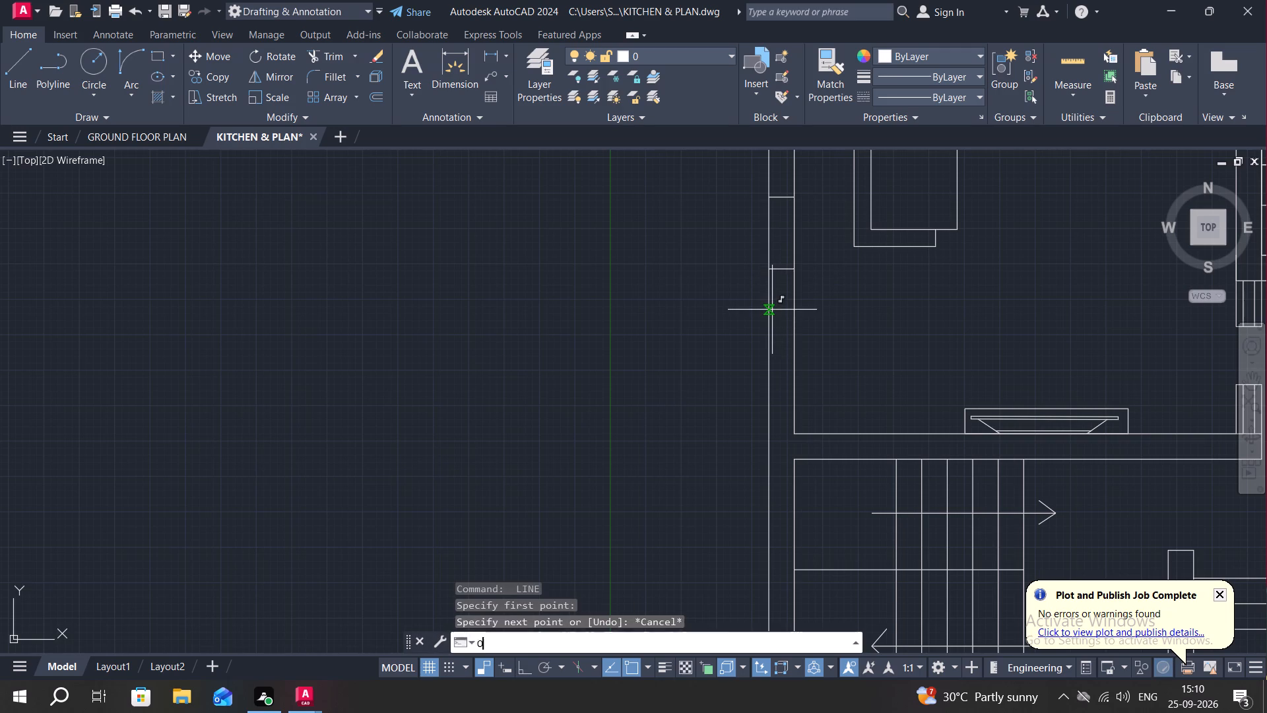
key("space")
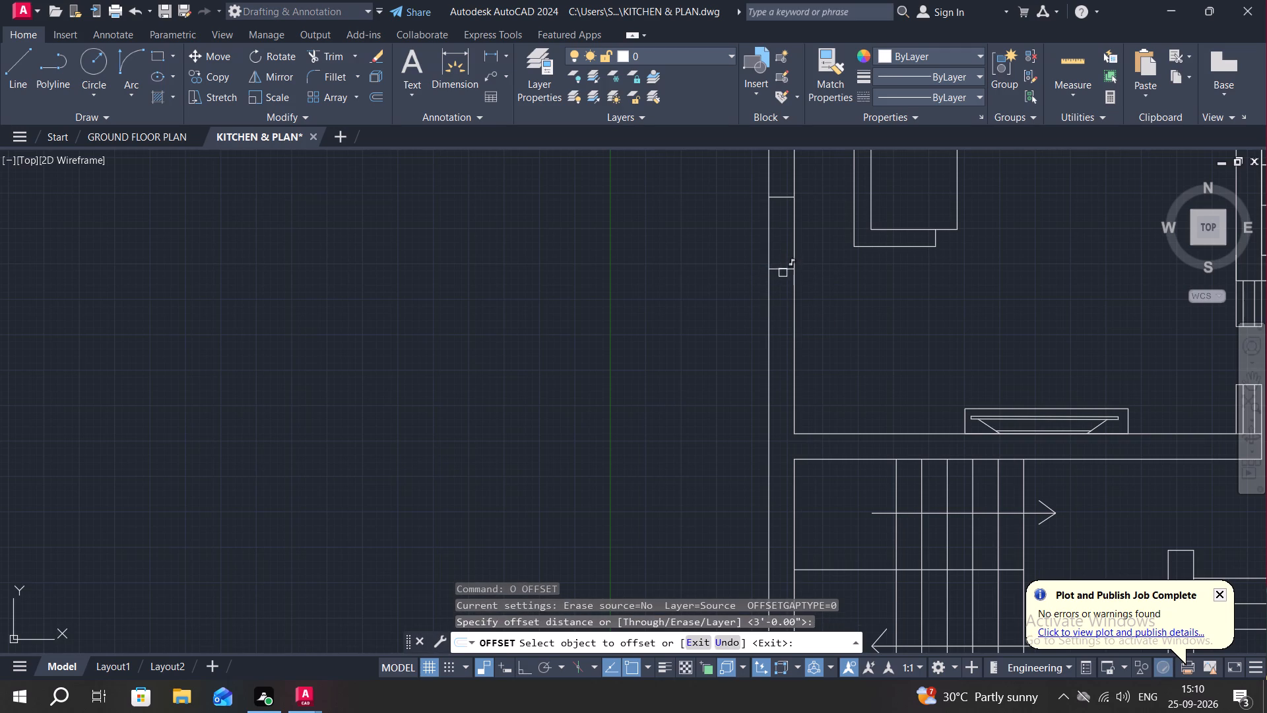
left_click(783, 269)
left_click(802, 401)
middle_click_drag(866, 329, 909, 516)
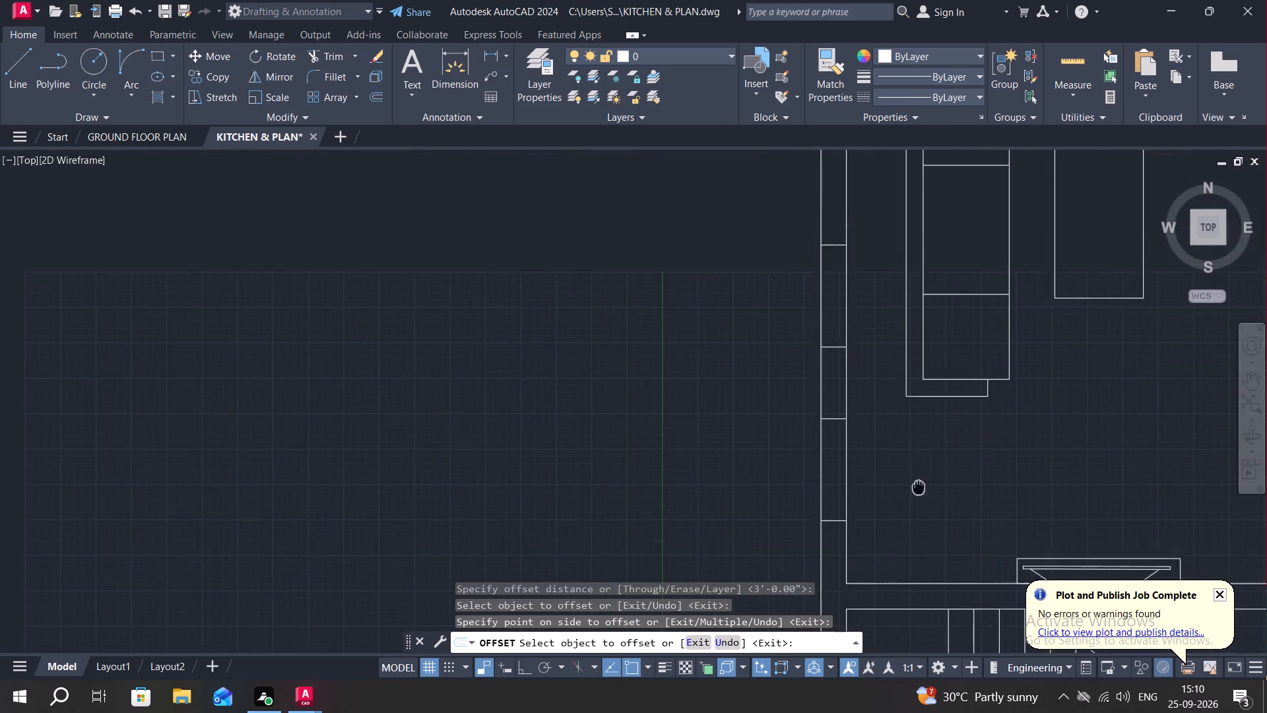
middle_click_drag(909, 516, 903, 528)
key("Escape")
Draw one vertical centre line in the west wall from the midpoint of the first window's top jamb to the third window's bottom jamb.
scroll(874, 332, "down", 2)
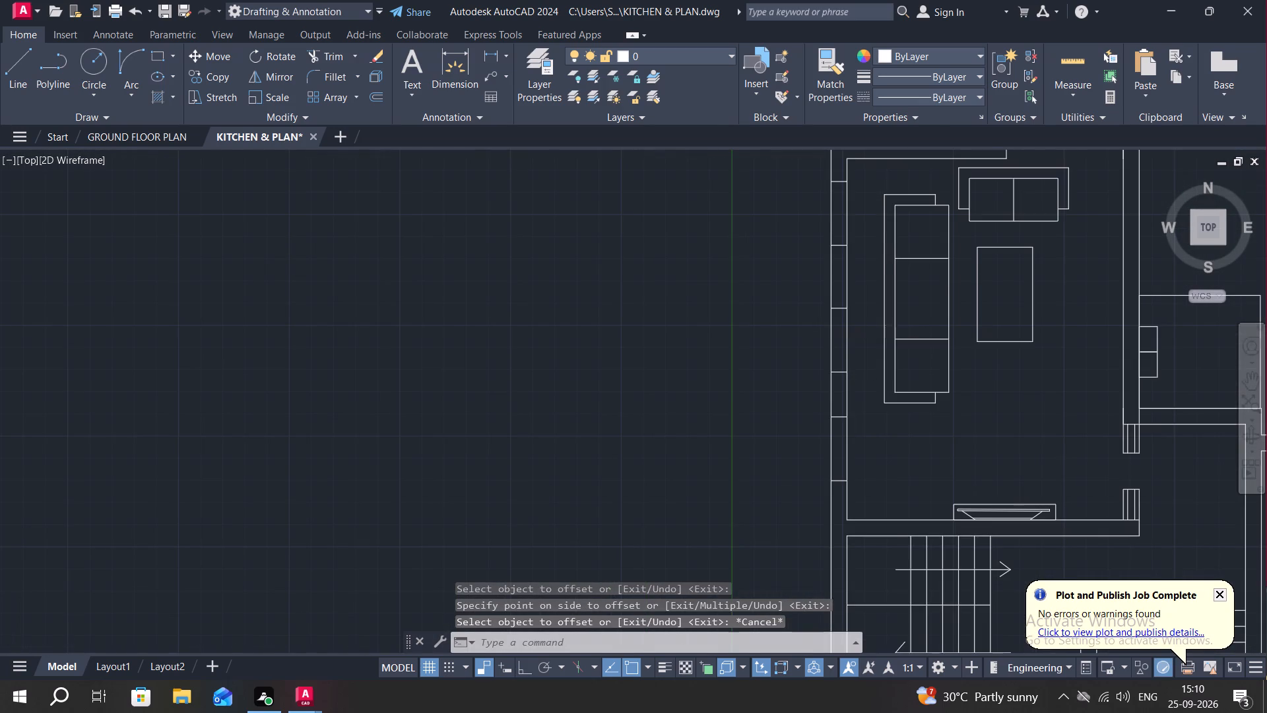
type("L")
key("space")
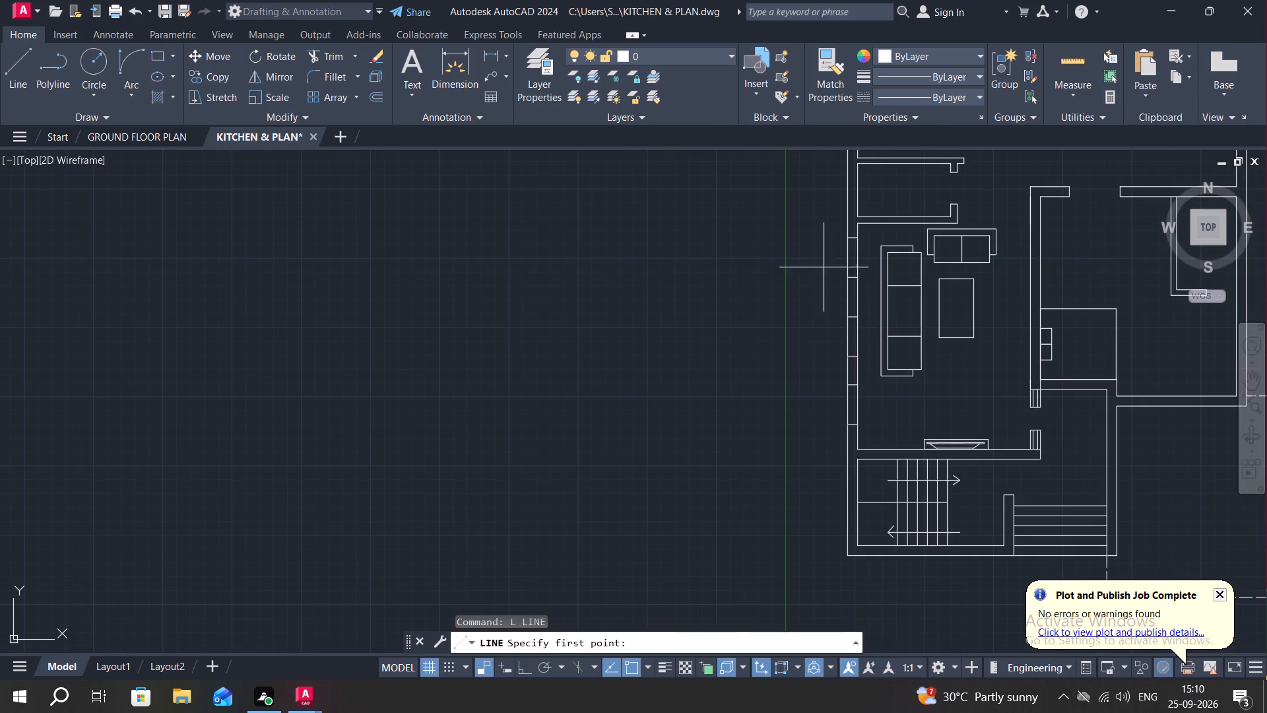
left_click(855, 242)
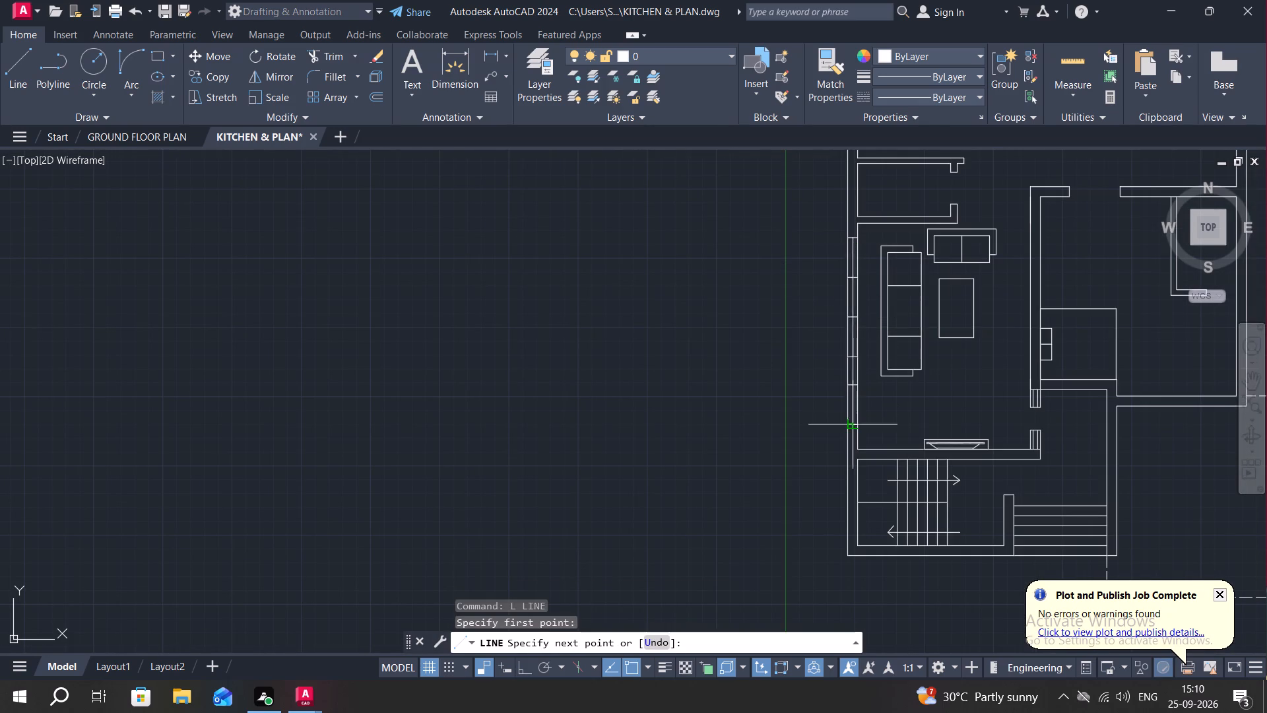
left_click(853, 424)
key("Escape")
Offset the living room windows' centre line 2" to both sides within the west wall.
key("o")
key("space")
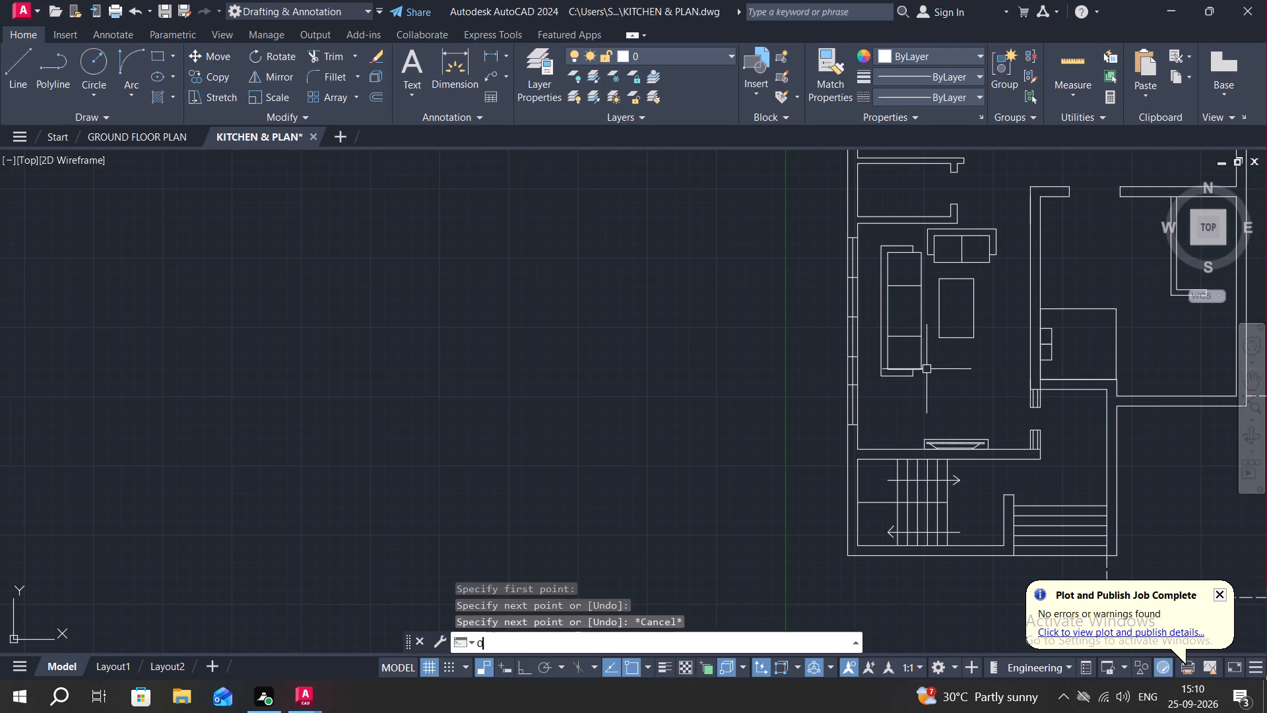
key("2")
key("shift+quotedbl")
key("Return")
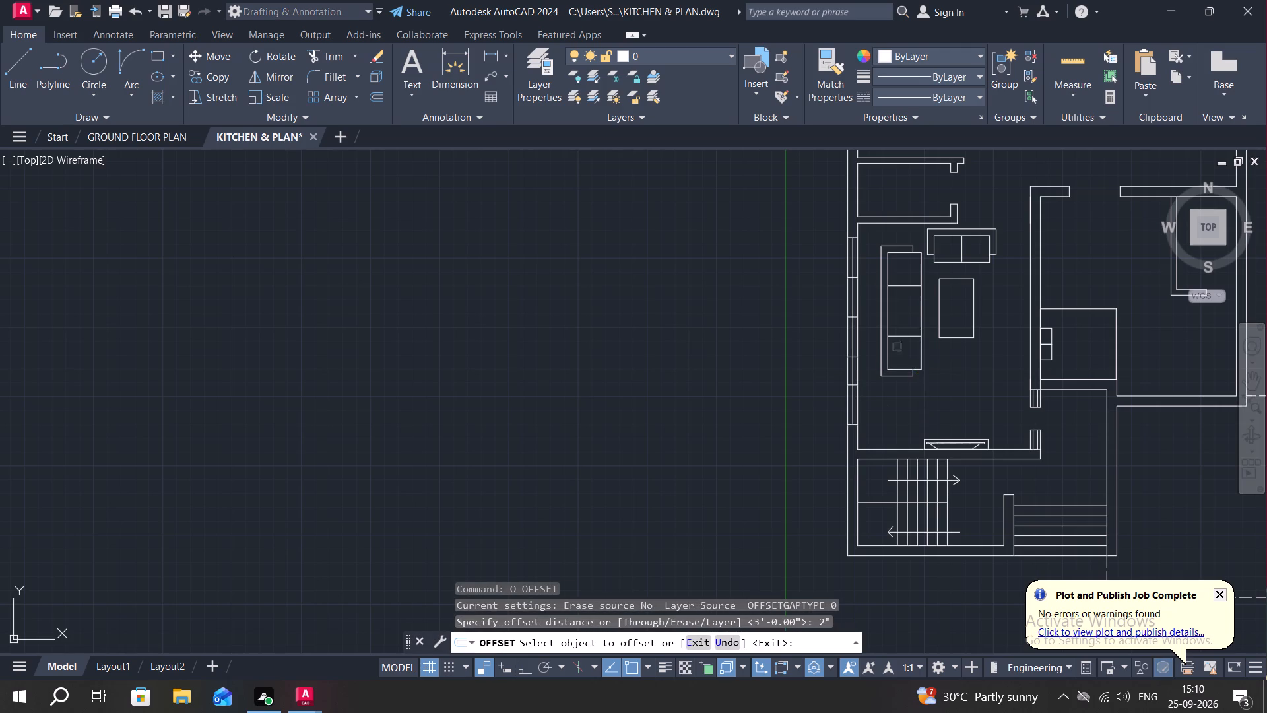
scroll(865, 341, "up", 3)
left_click(813, 345)
left_click(787, 355)
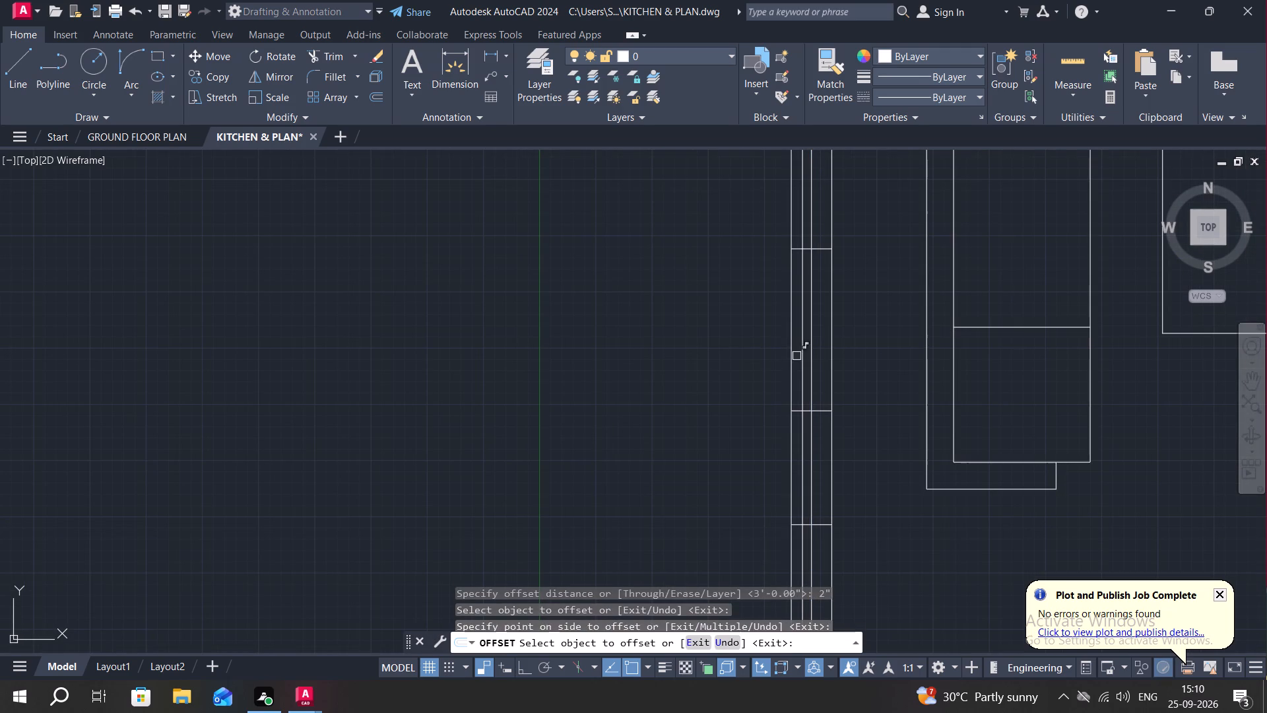
left_click(812, 356)
left_click(841, 367)
key("Escape")
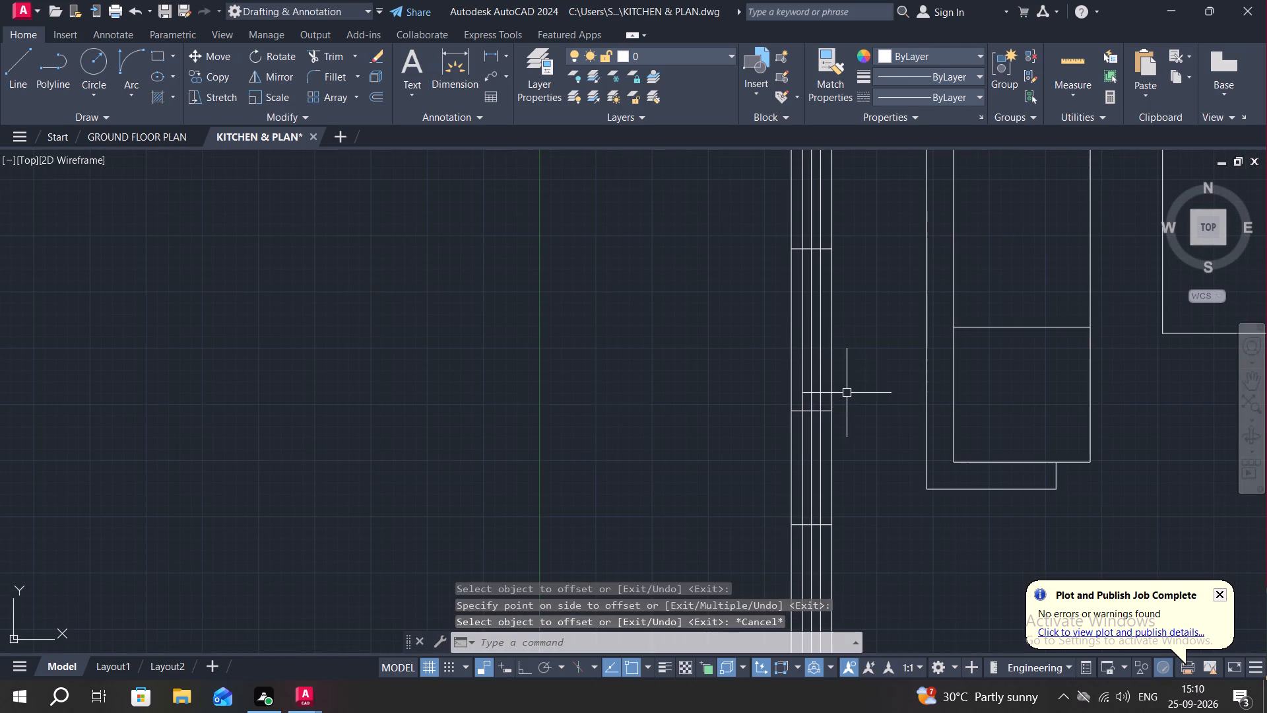
Trim the centre line out of the living room's first west window and all three window lines from the wall between the first and second windows.
type("TR")
key("space")
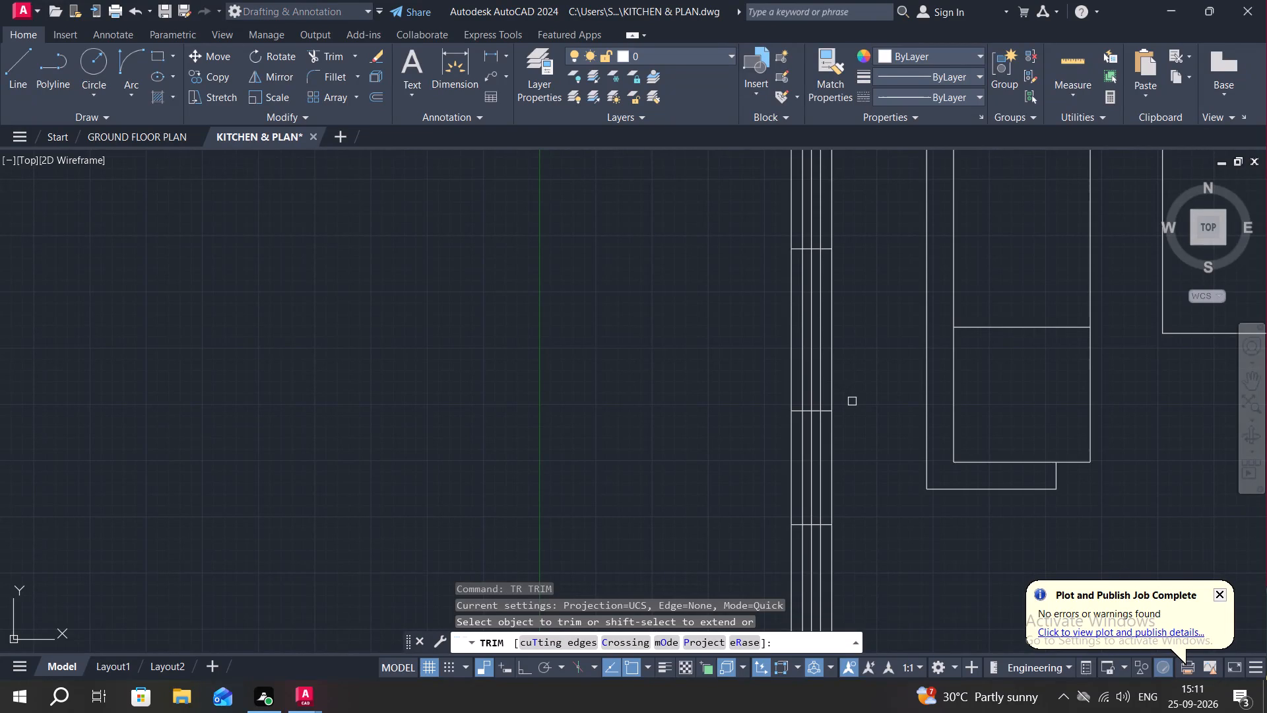
scroll(828, 220, "down", 1)
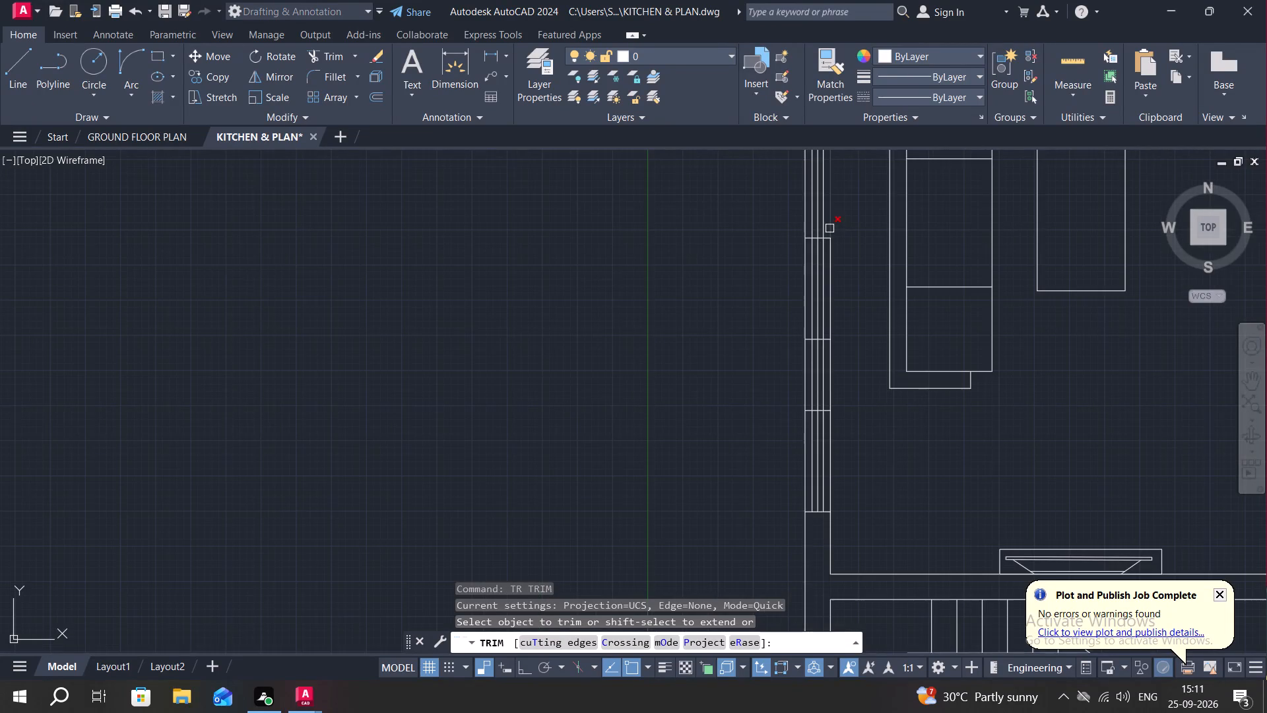
middle_click_drag(847, 232, 810, 580)
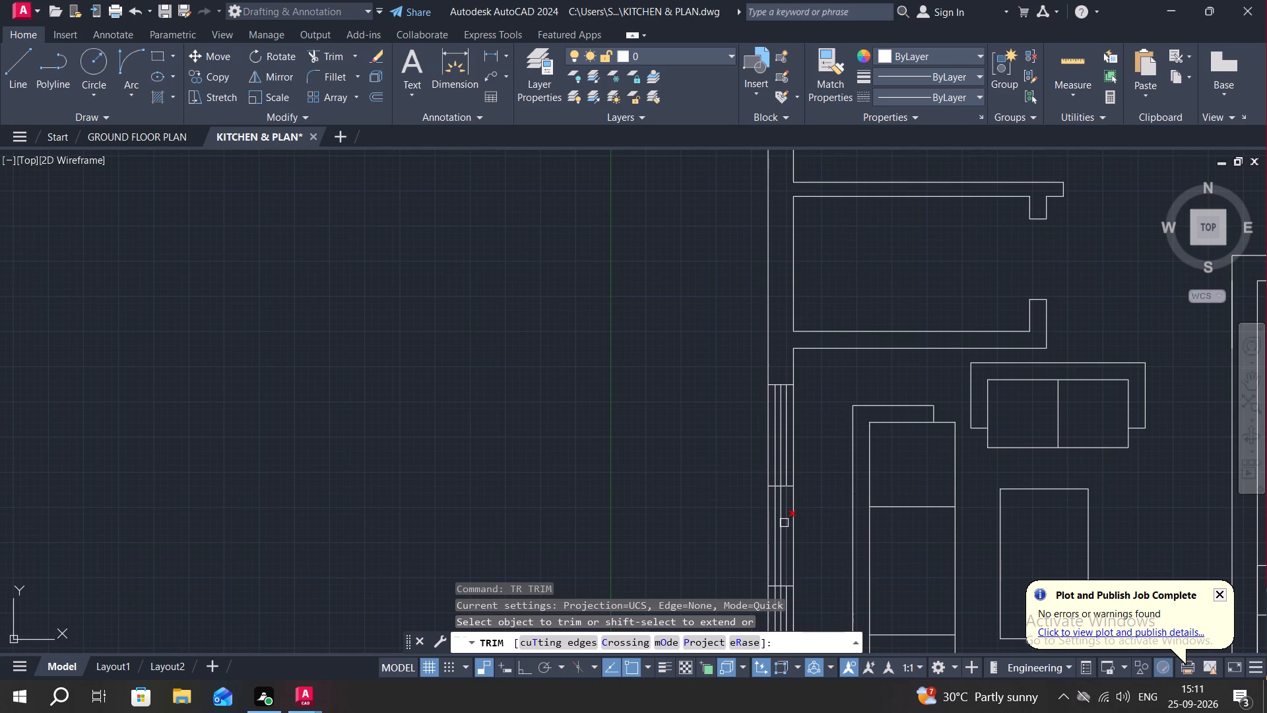
middle_click_drag(781, 523, 811, 290)
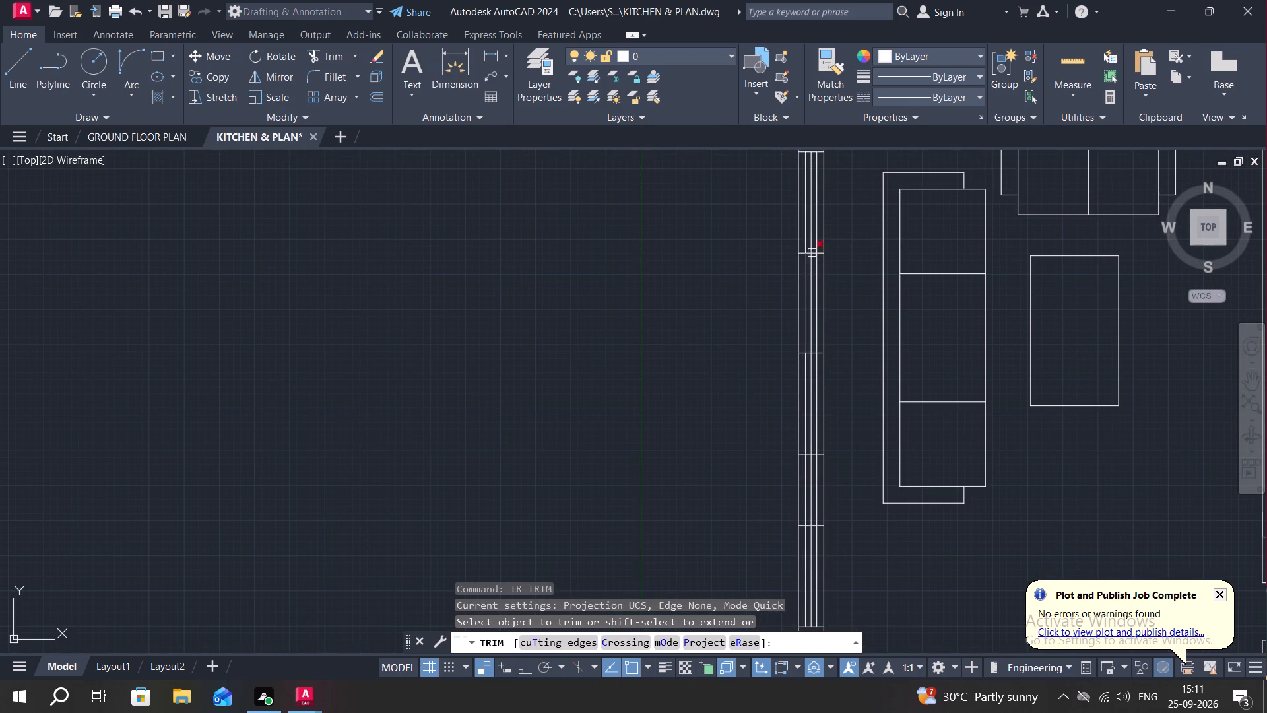
left_click(812, 242)
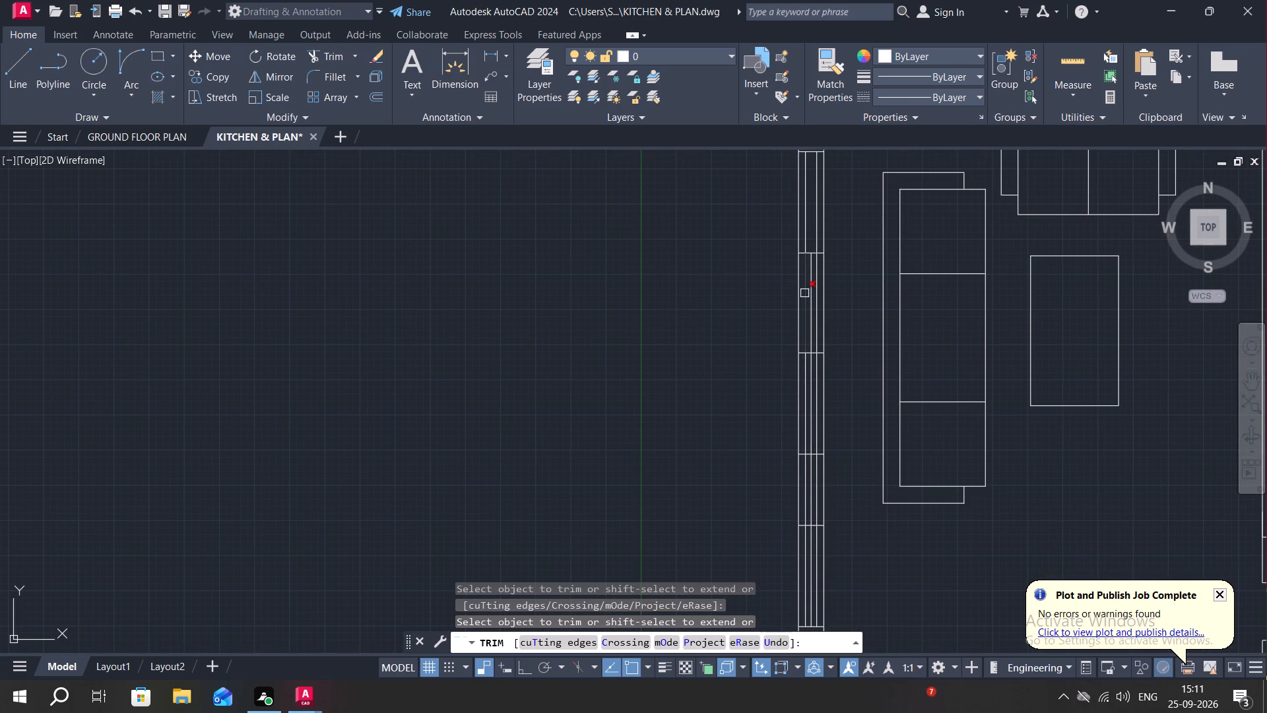
left_click(804, 293)
left_click(808, 303)
left_click(816, 311)
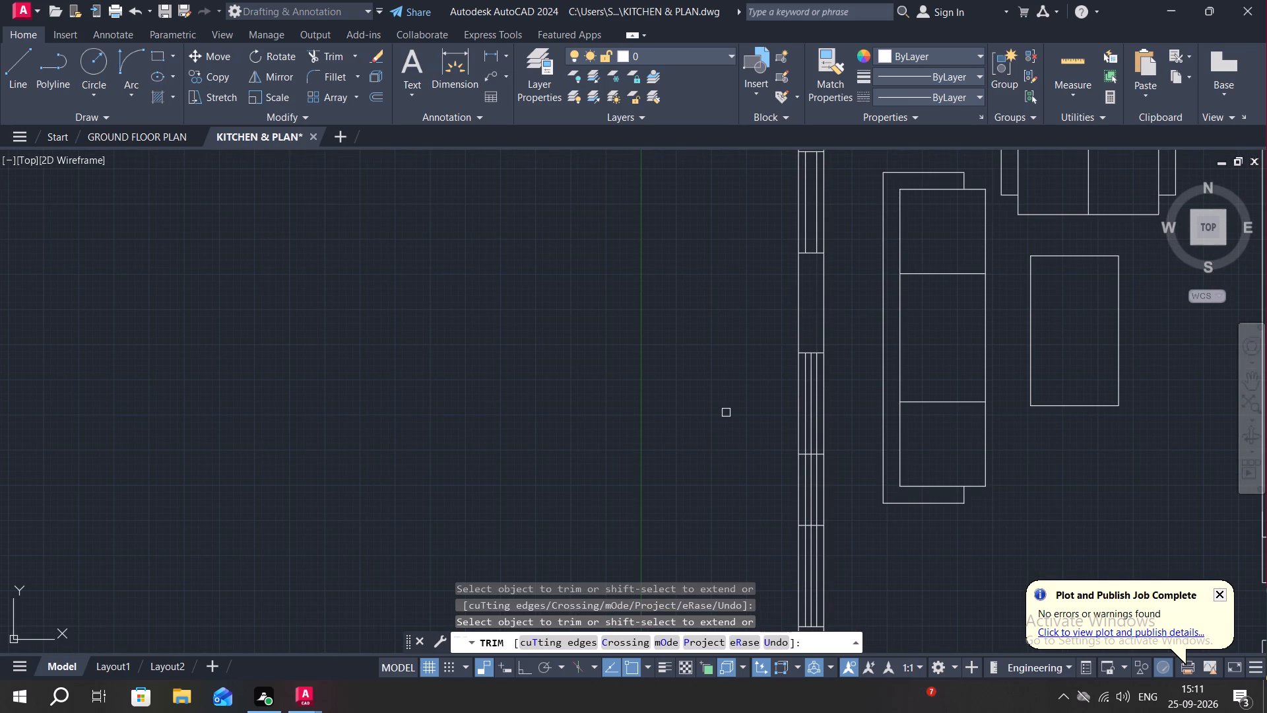
Trim the centre line out of the second and third west windows and all three window lines from the wall between them.
scroll(824, 385, "up", 1)
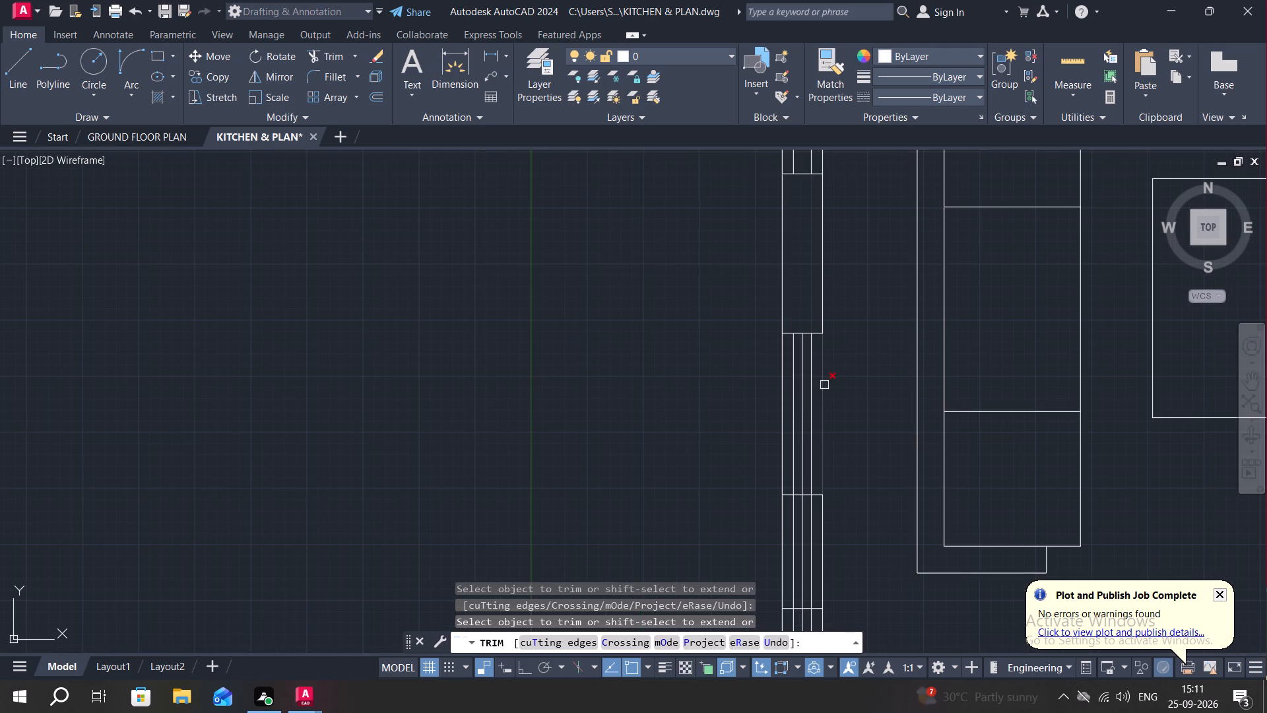
left_click(802, 411)
middle_click_drag(746, 472, 767, 219)
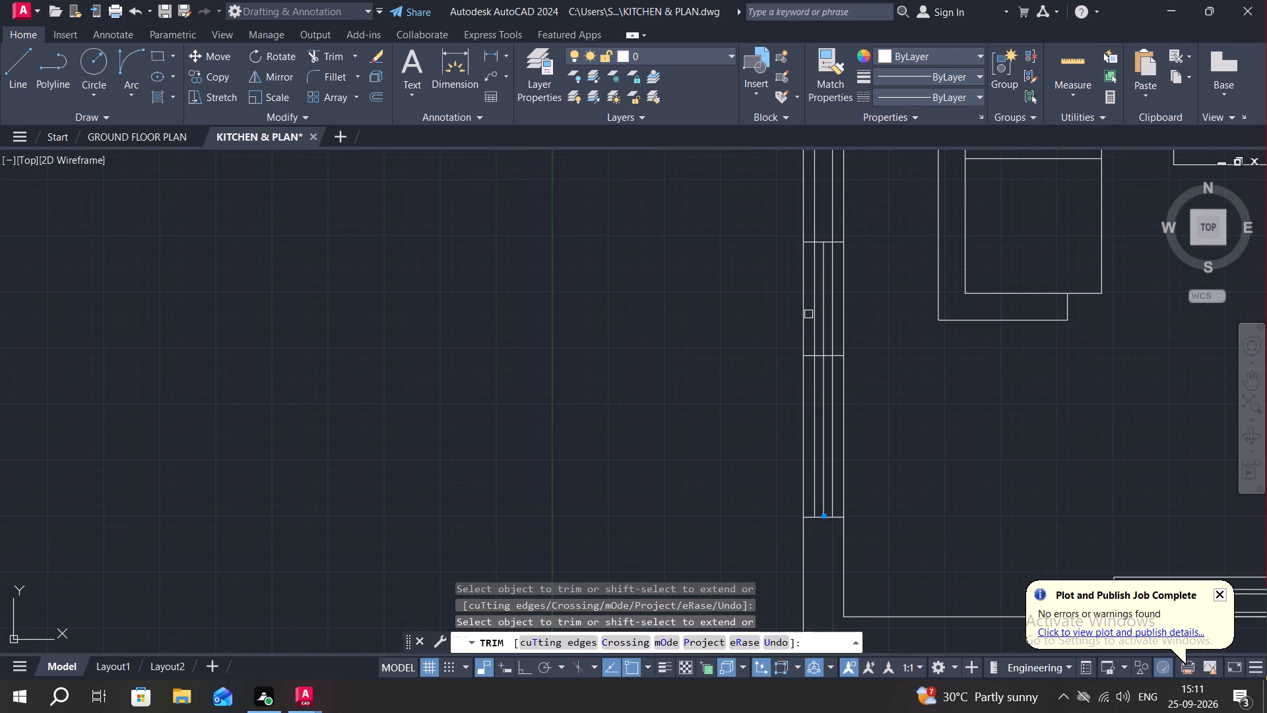
left_click_drag(808, 314, 832, 327)
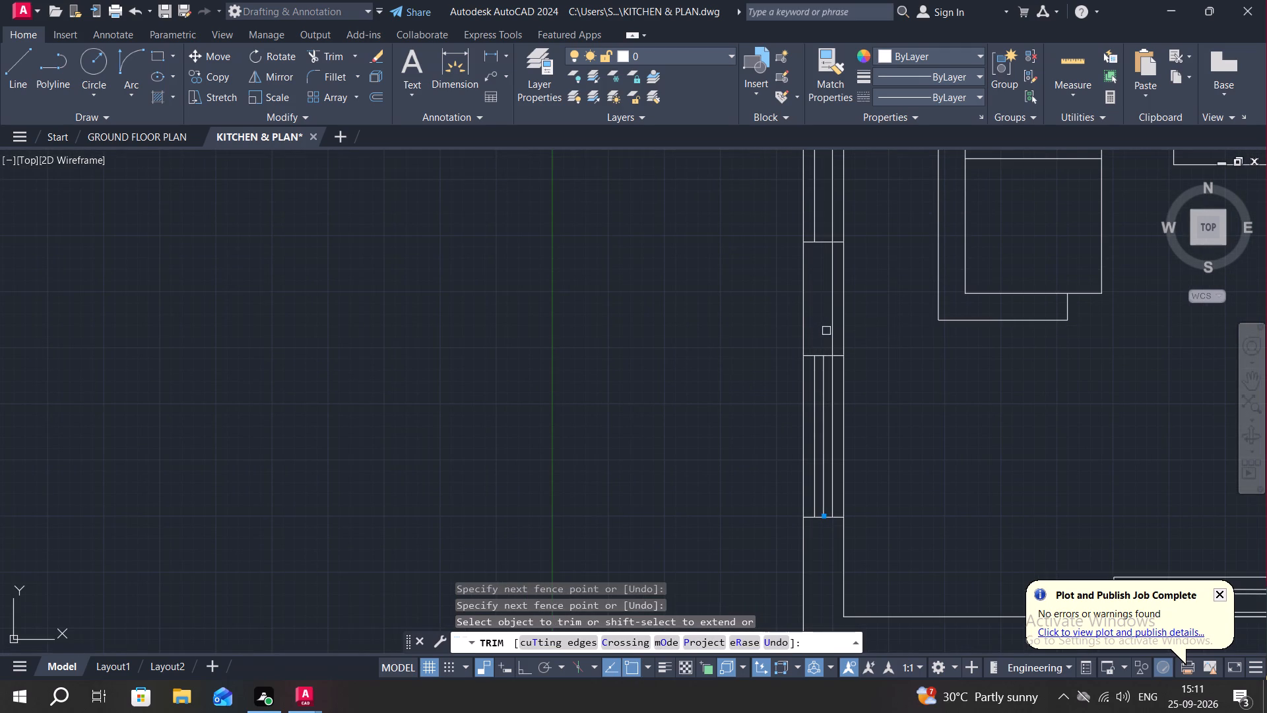
left_click(831, 335)
left_click(822, 372)
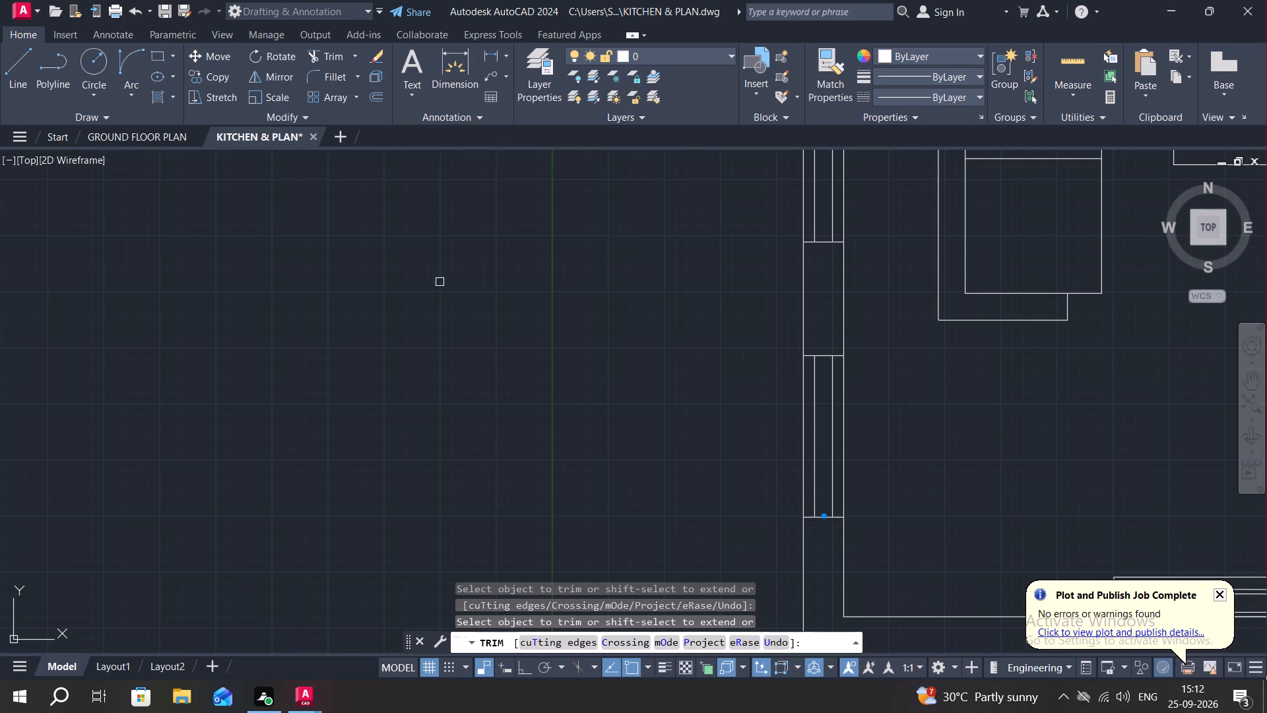
Draw a rectangle around the third living room window, spanning the west wall's thickness between its two jamb lines.
left_click(159, 57)
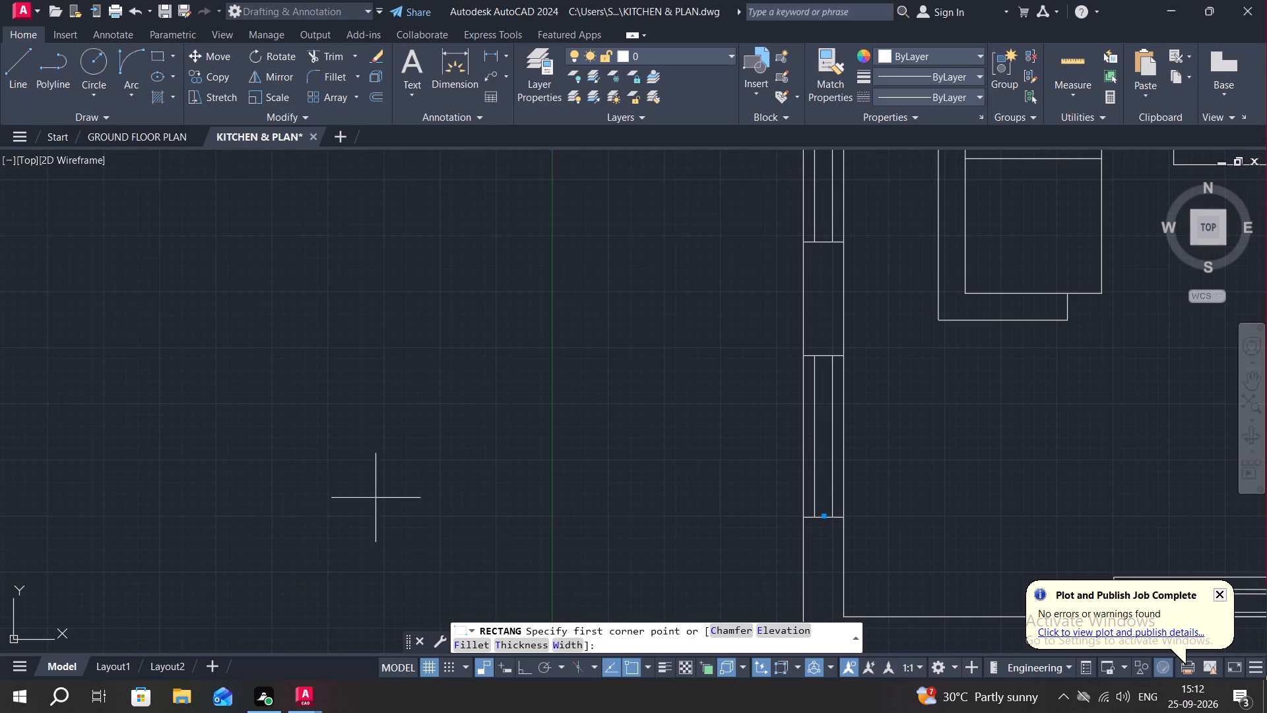
left_click(800, 360)
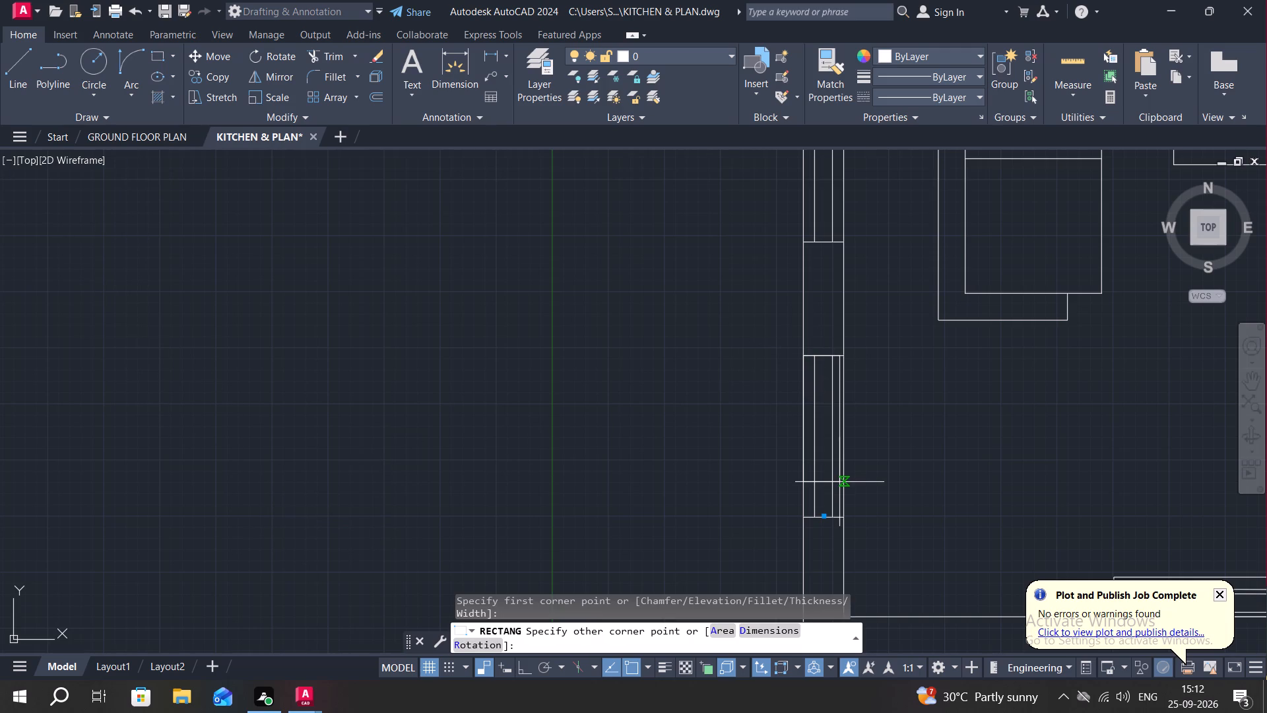
left_click(843, 516)
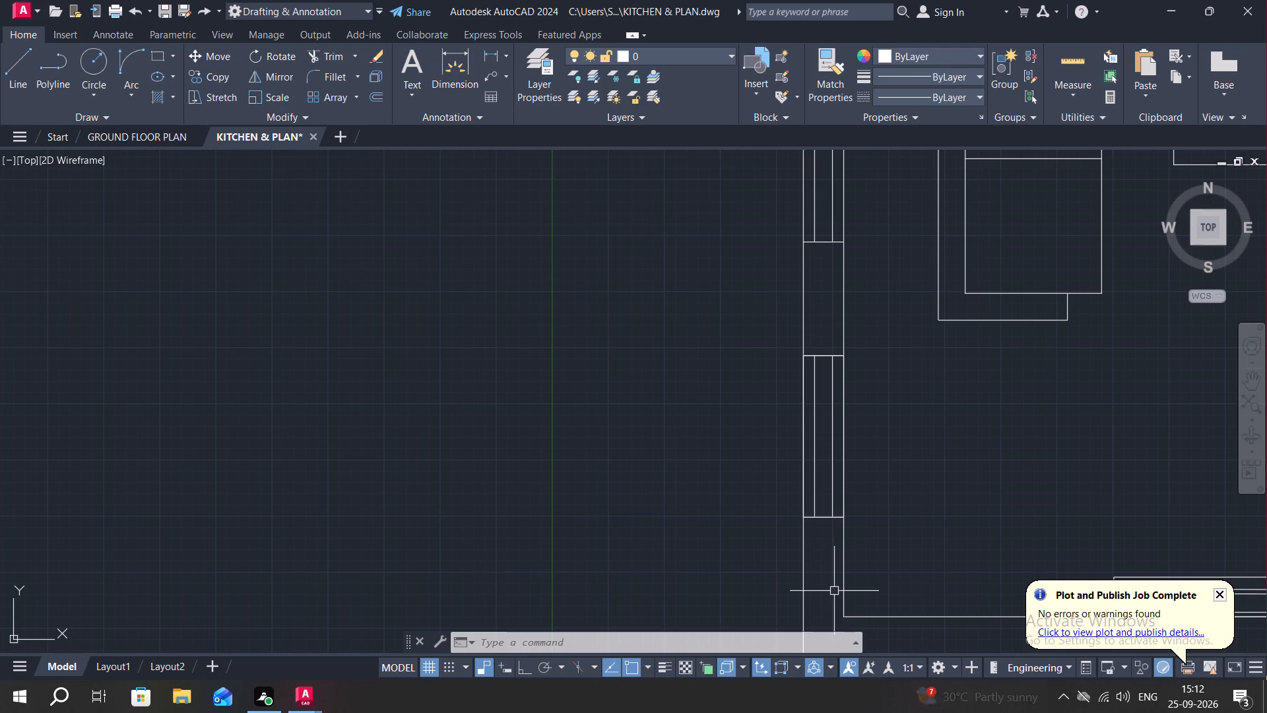
Draw a rectangle around the second living room window, from its top jamb's outer corner to its bottom jamb's inner corner.
middle_click_drag(895, 318, 983, 560)
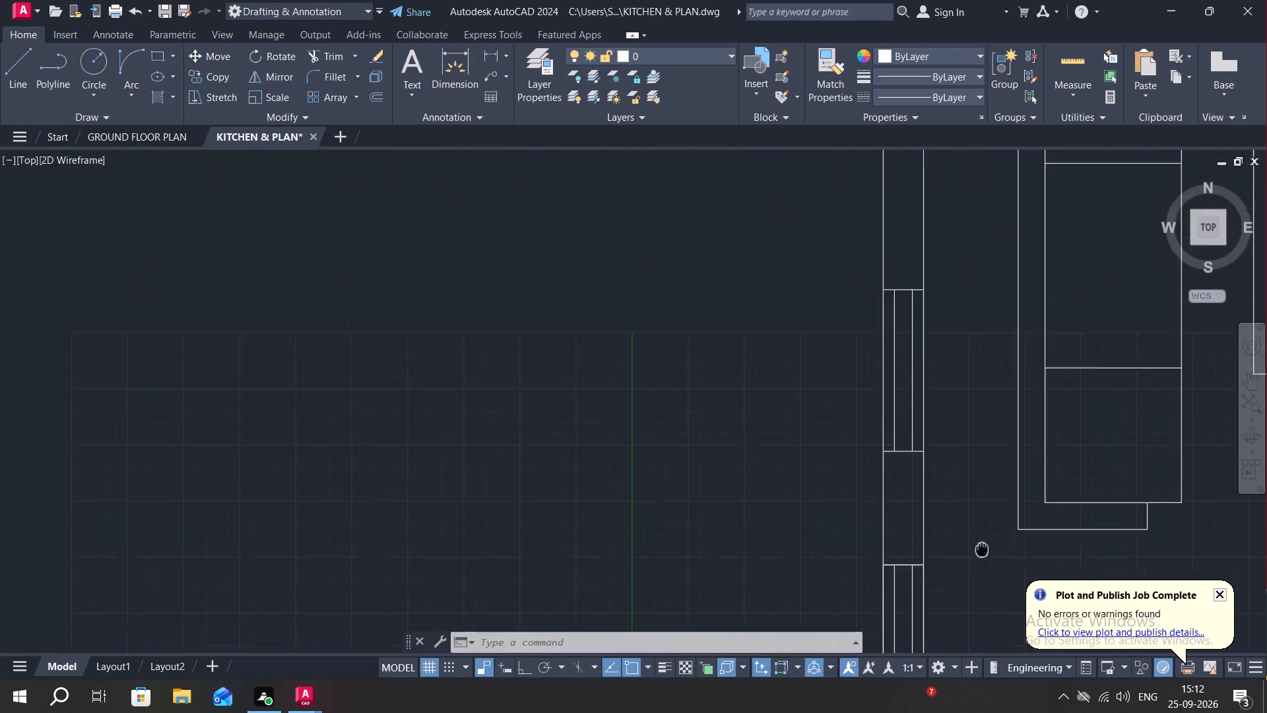
middle_click_drag(983, 560, 979, 565)
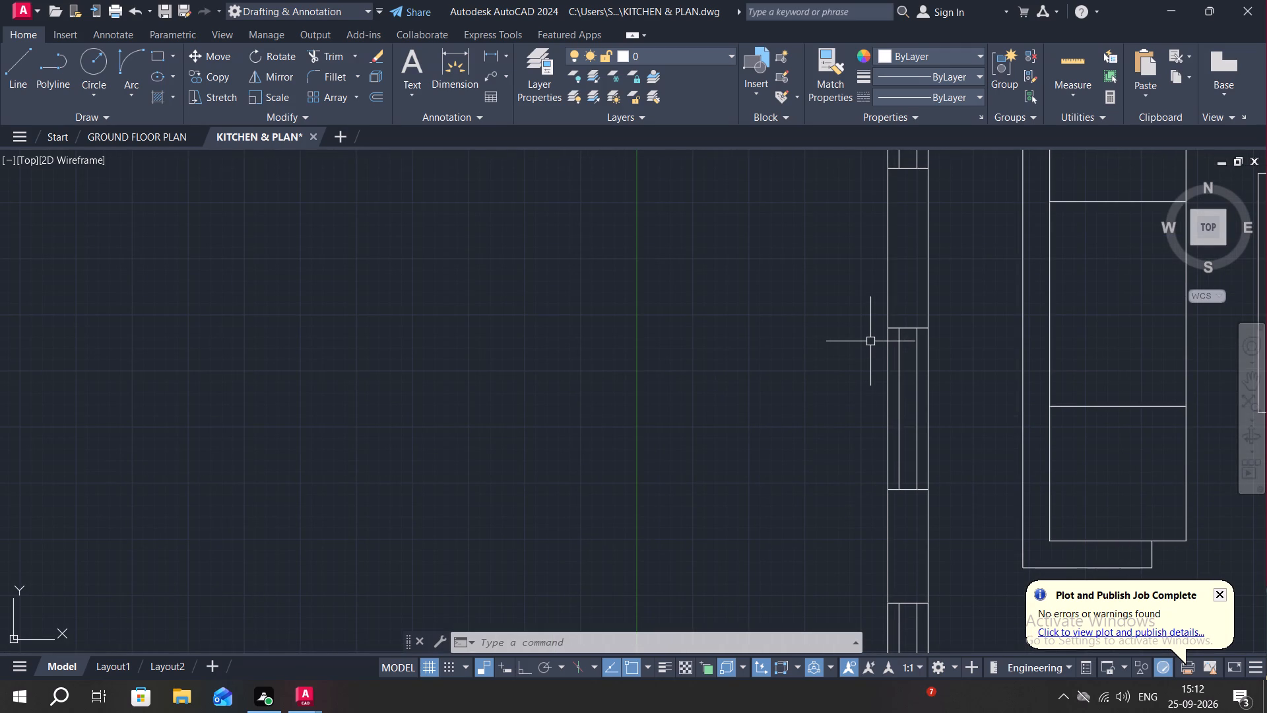
key("space")
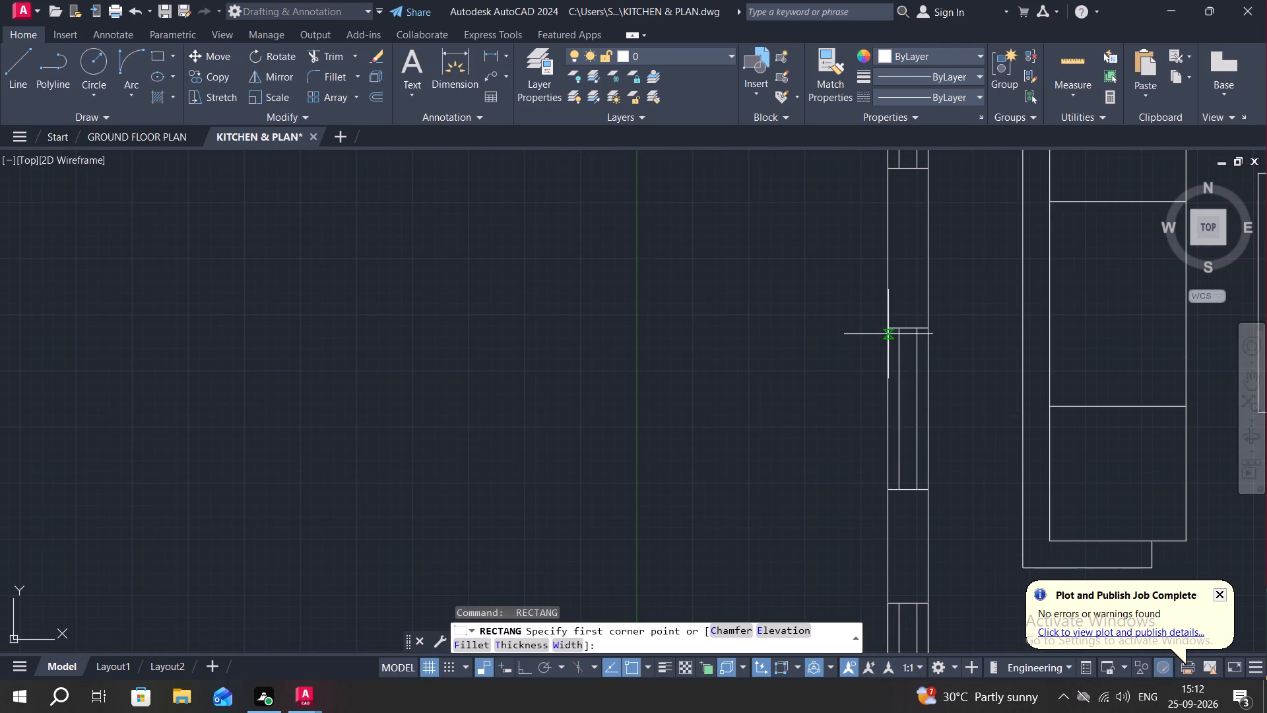
left_click(884, 332)
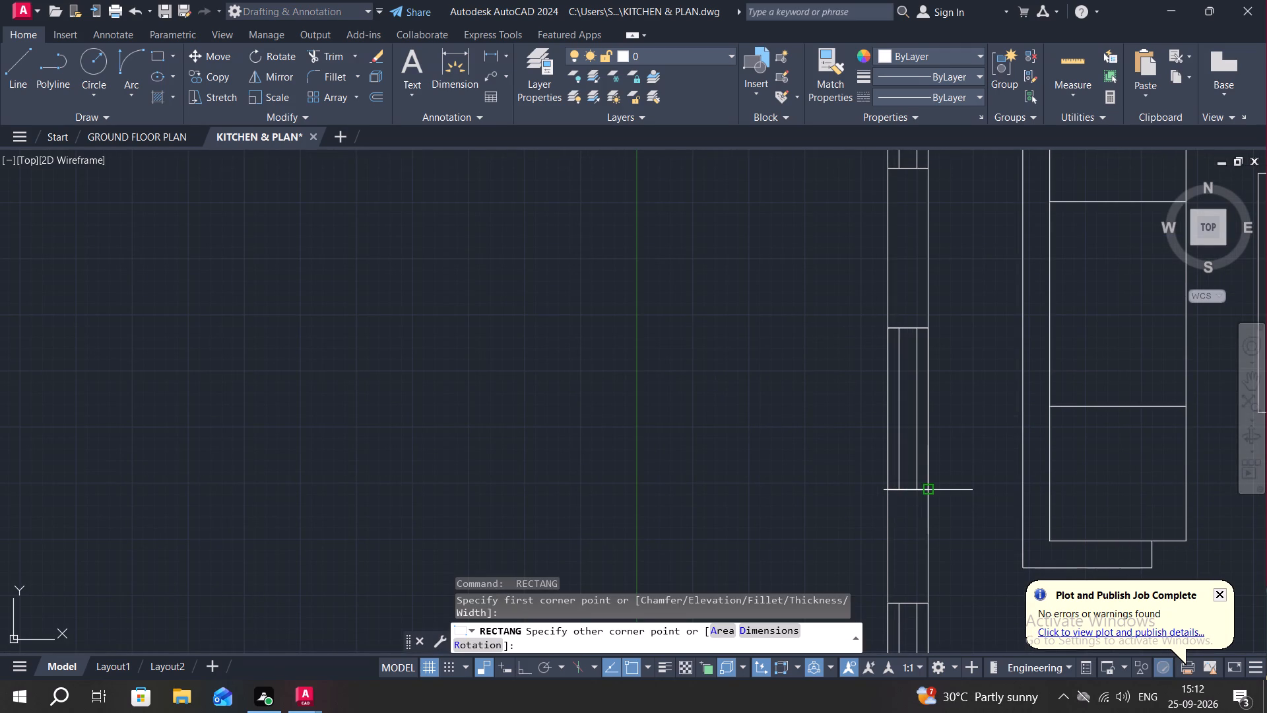
left_click(931, 487)
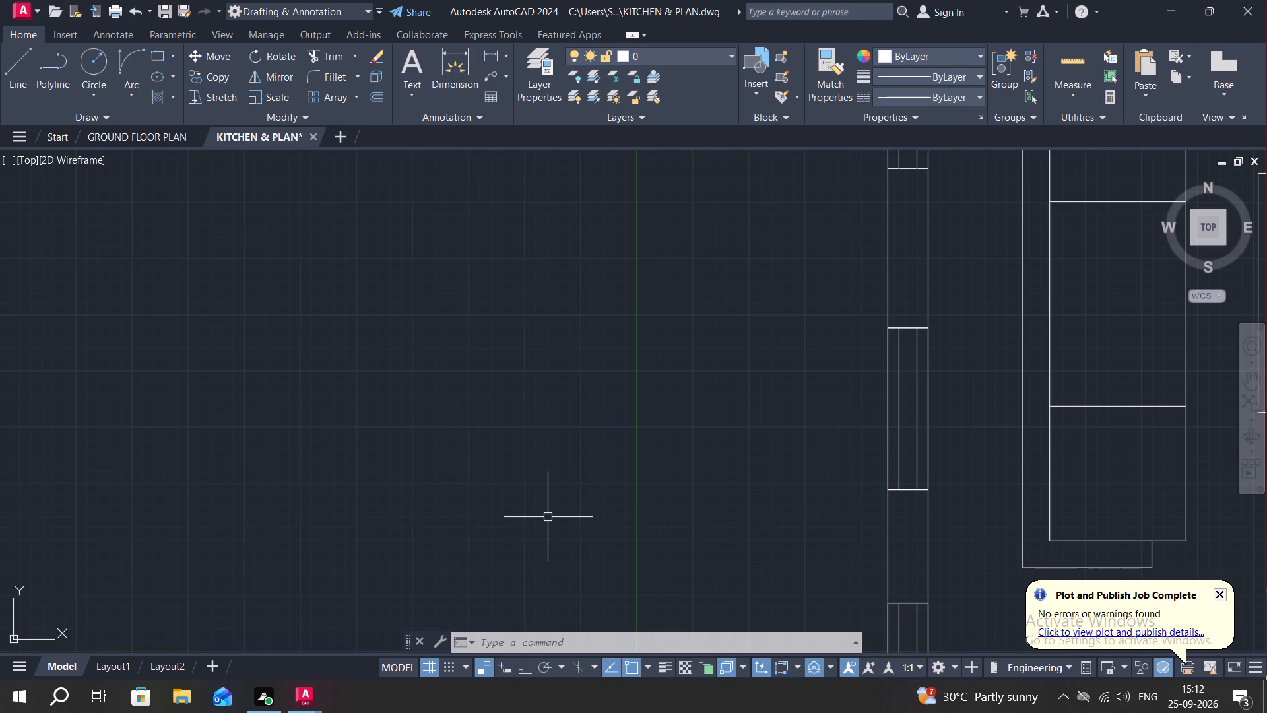
Draw a rectangle around the first living room window, from its top jamb's outer corner to its bottom jamb's inner corner.
middle_click_drag(923, 348, 900, 568)
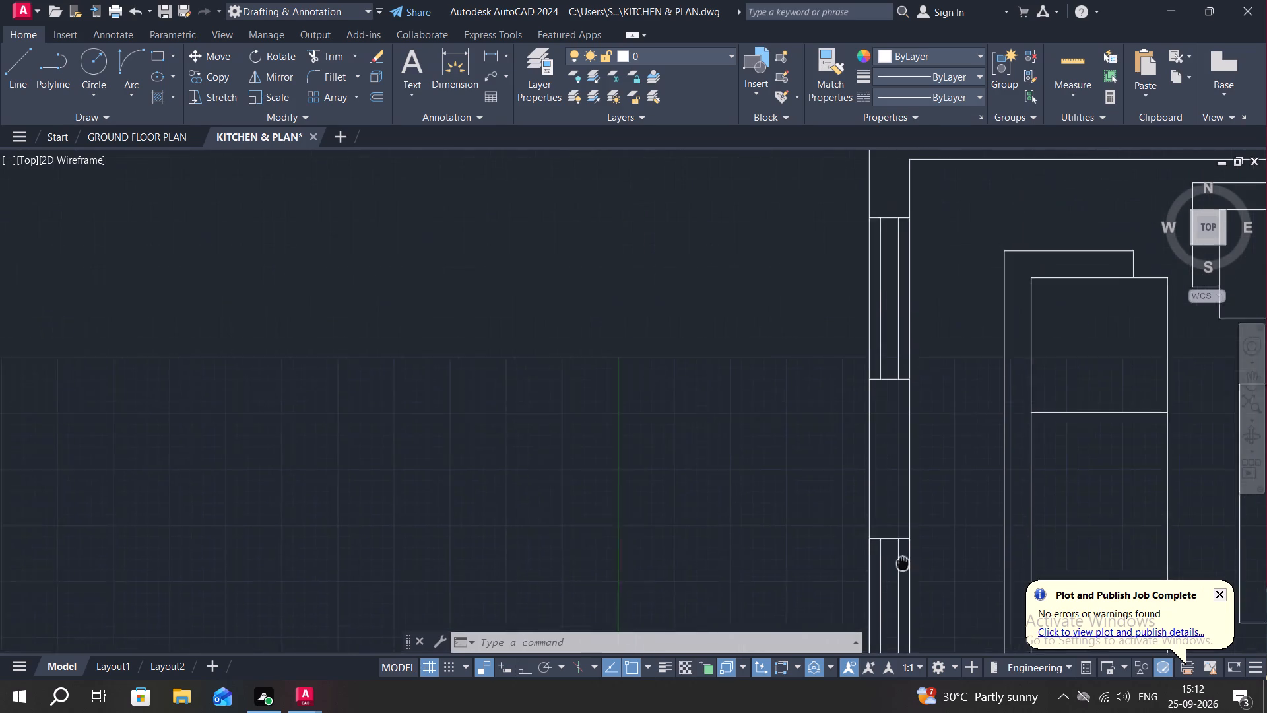
middle_click_drag(900, 568, 899, 570)
scroll(888, 543, "up", 1)
key("space")
middle_click_drag(856, 281, 818, 504)
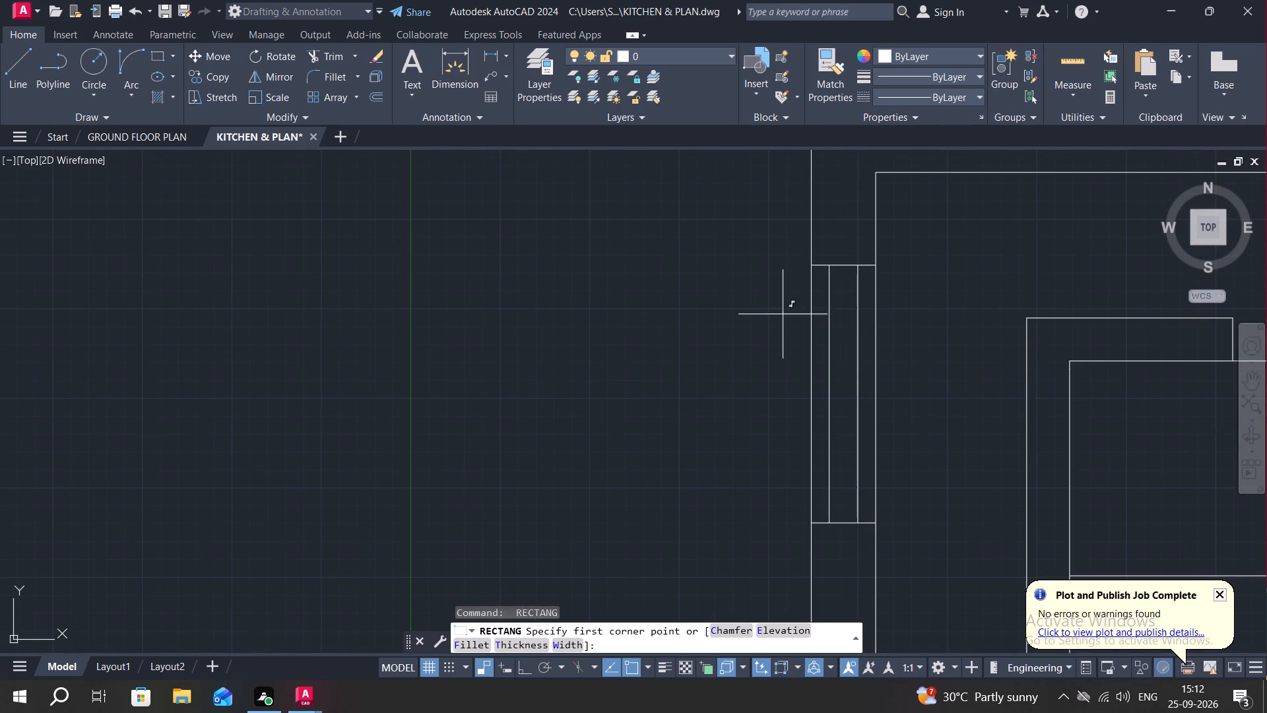
left_click(813, 269)
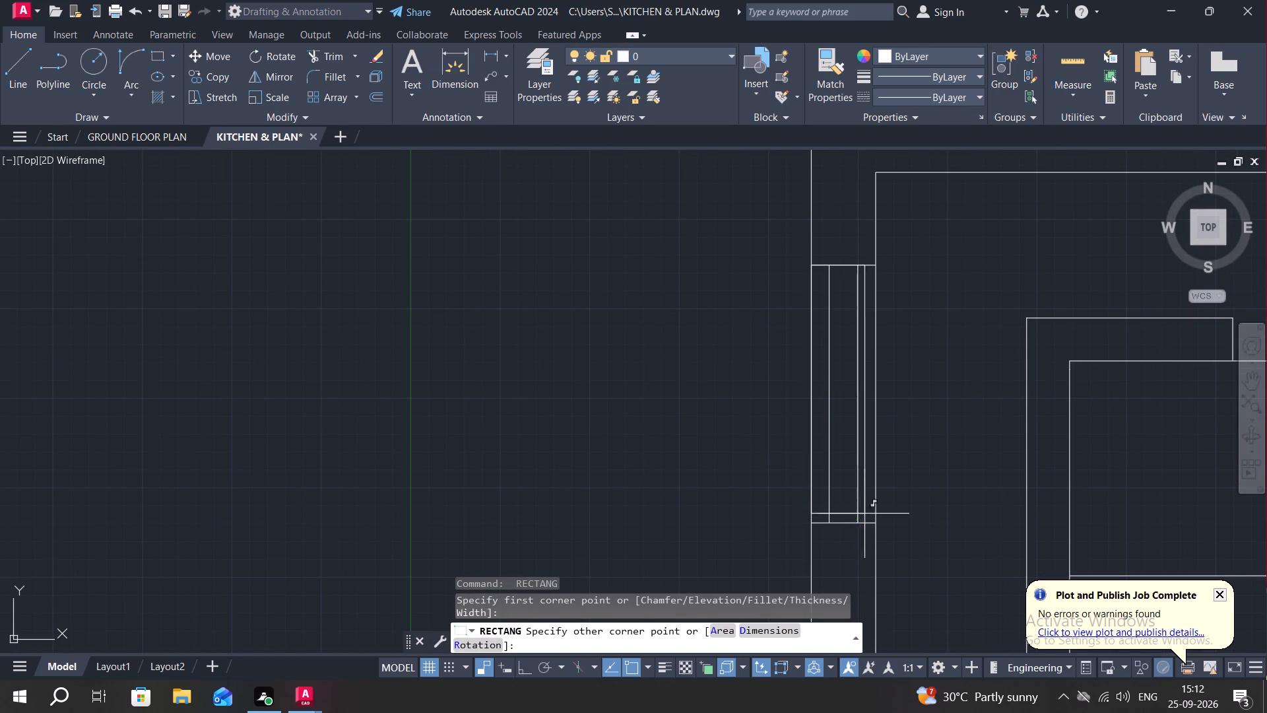
left_click(877, 522)
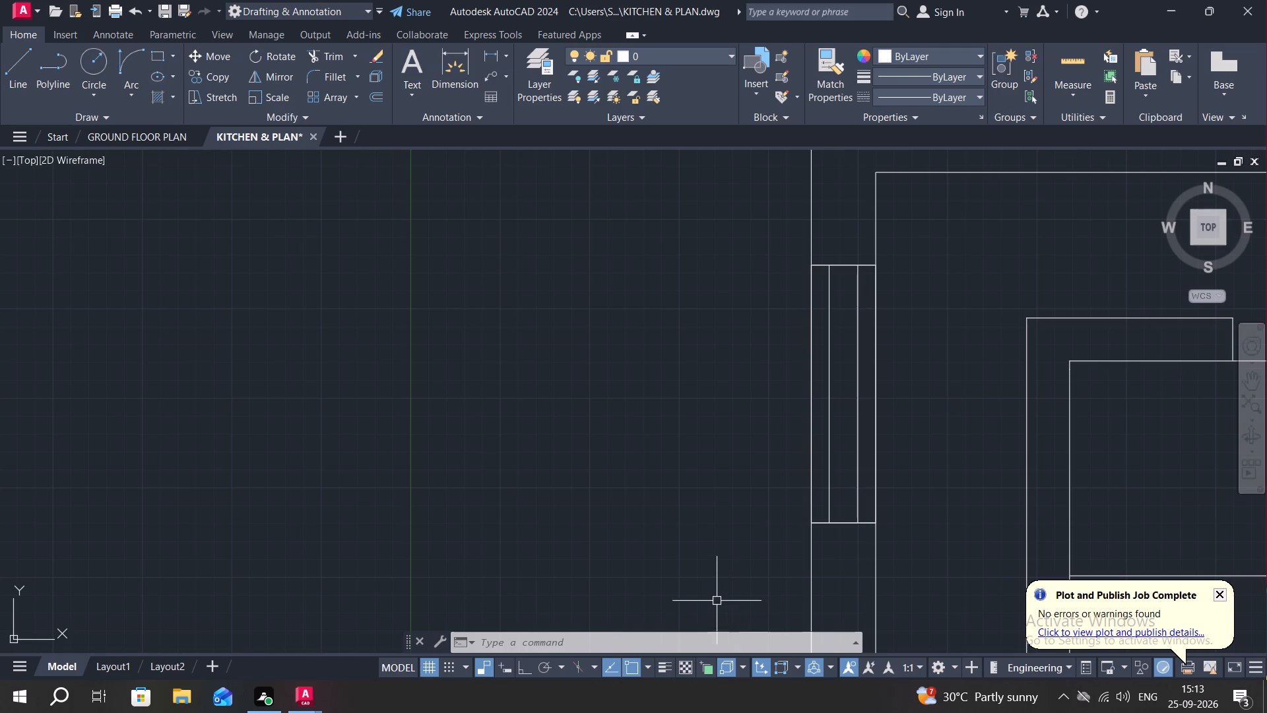
Draw a window jamb line across the north wall of the north-east room, slightly east of the room's middle.
scroll(818, 450, "down", 2)
scroll(756, 432, "down", 2)
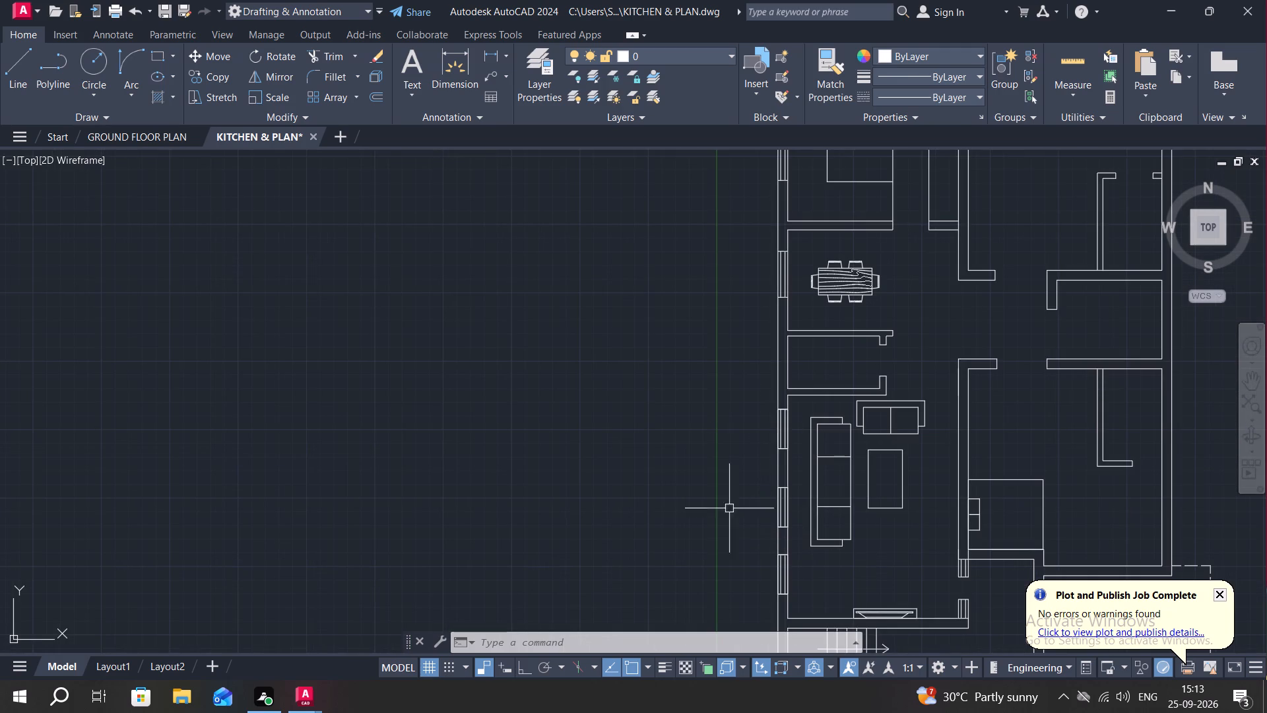
middle_click_drag(837, 469, 652, 448)
middle_click_drag(1041, 462, 1041, 463)
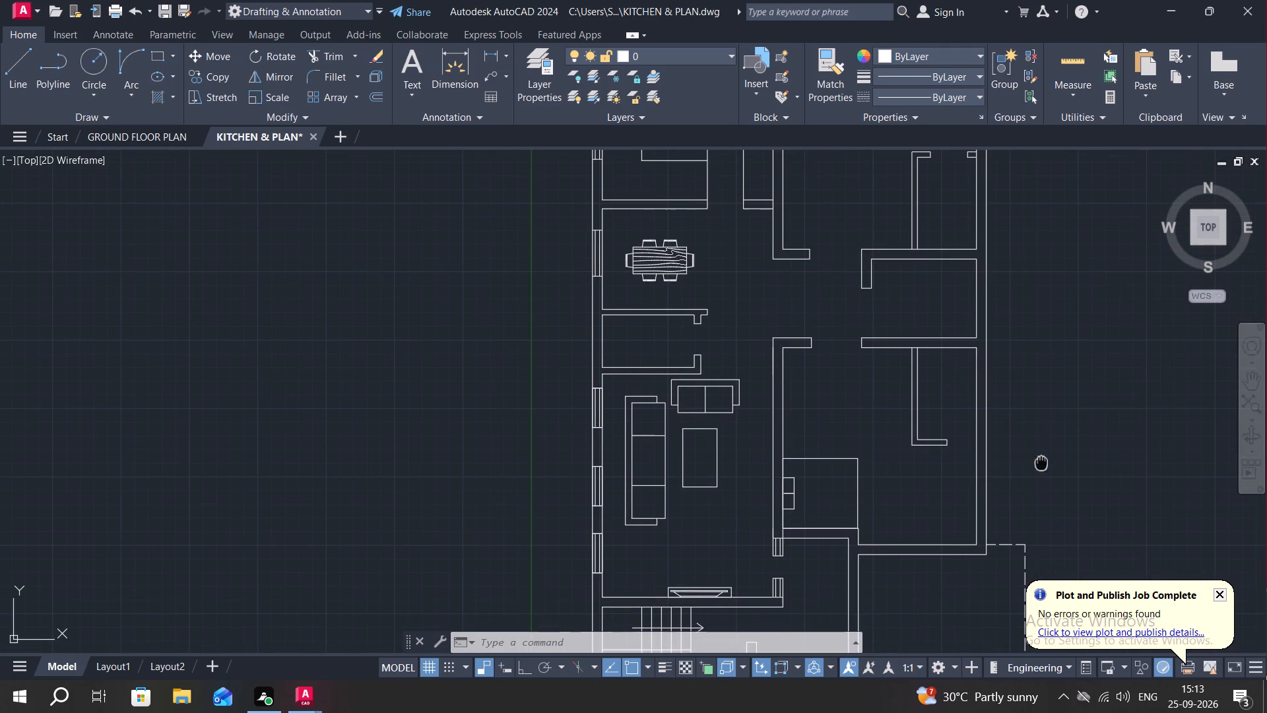
middle_click_drag(1041, 463, 939, 509)
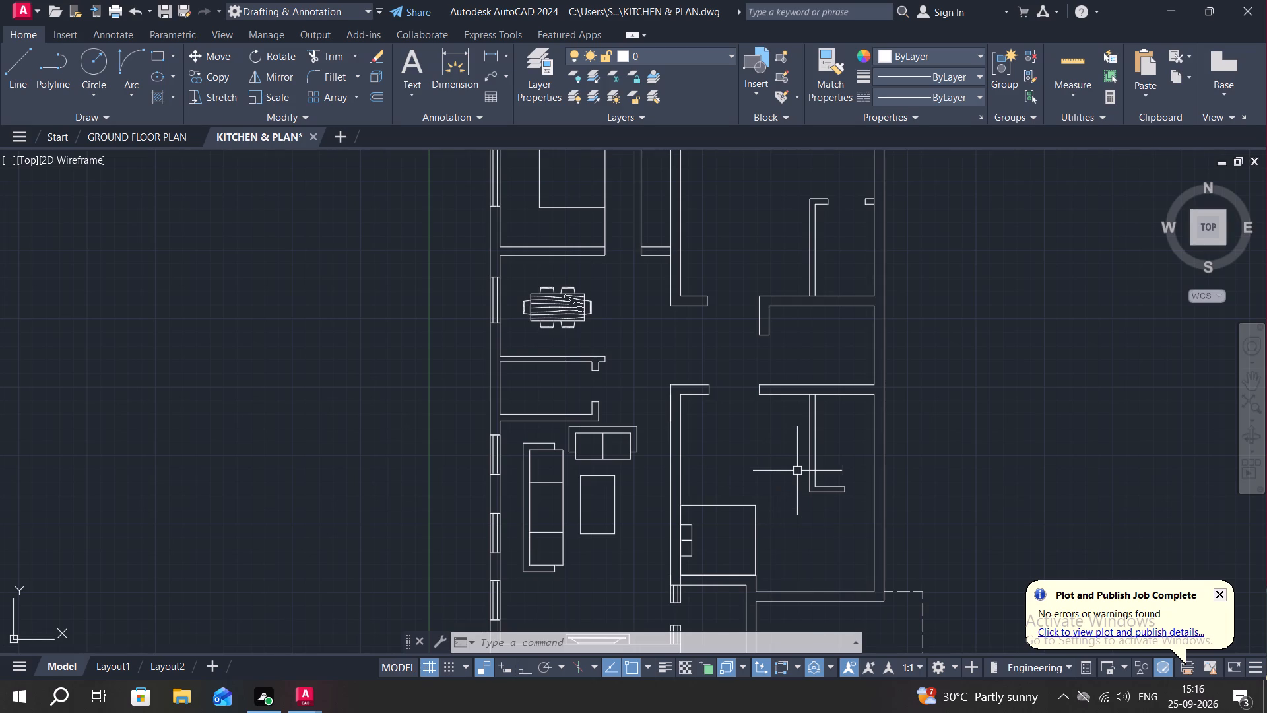
key("Escape")
middle_click_drag(755, 302, 698, 388)
key("Escape")
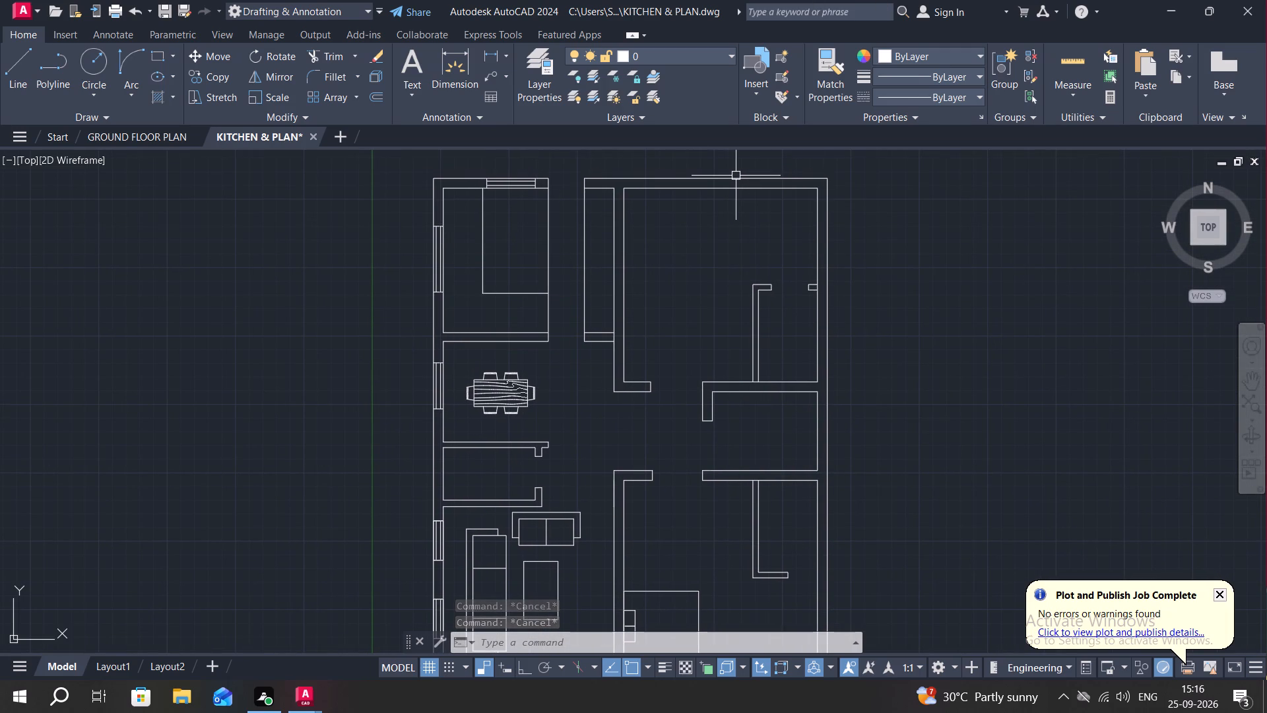
scroll(711, 170, "up", 3)
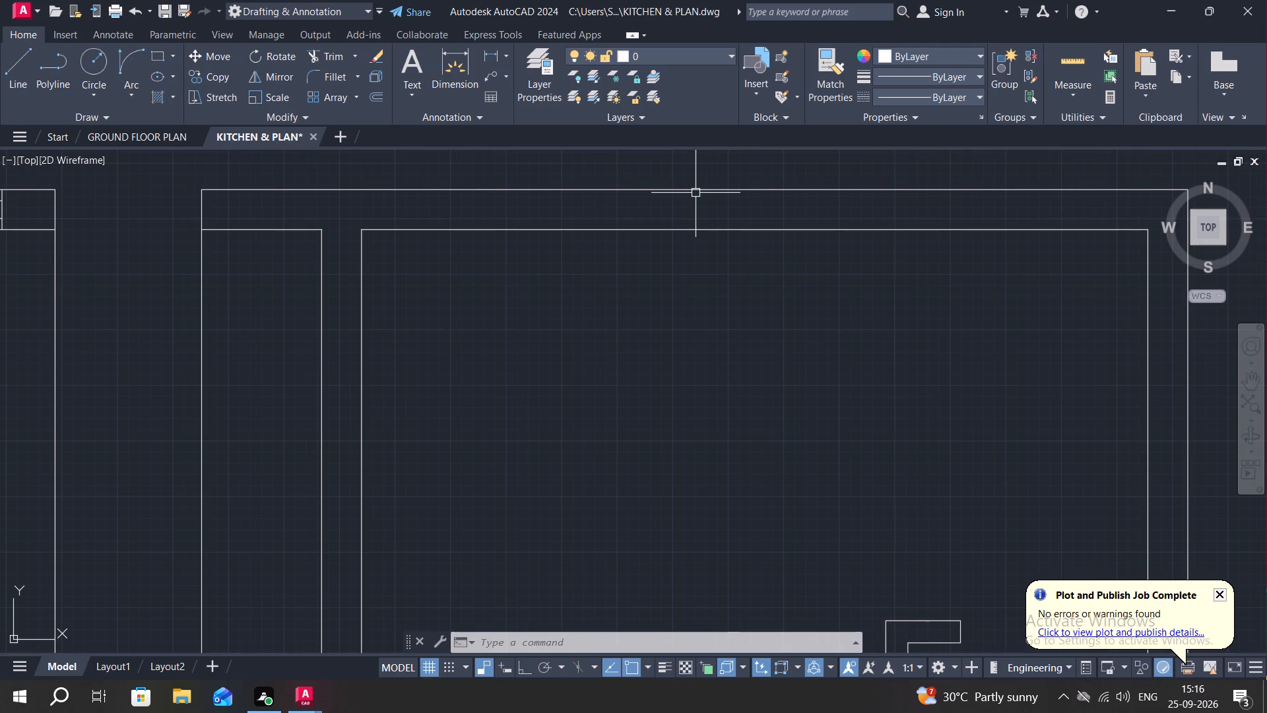
type("L")
key("space")
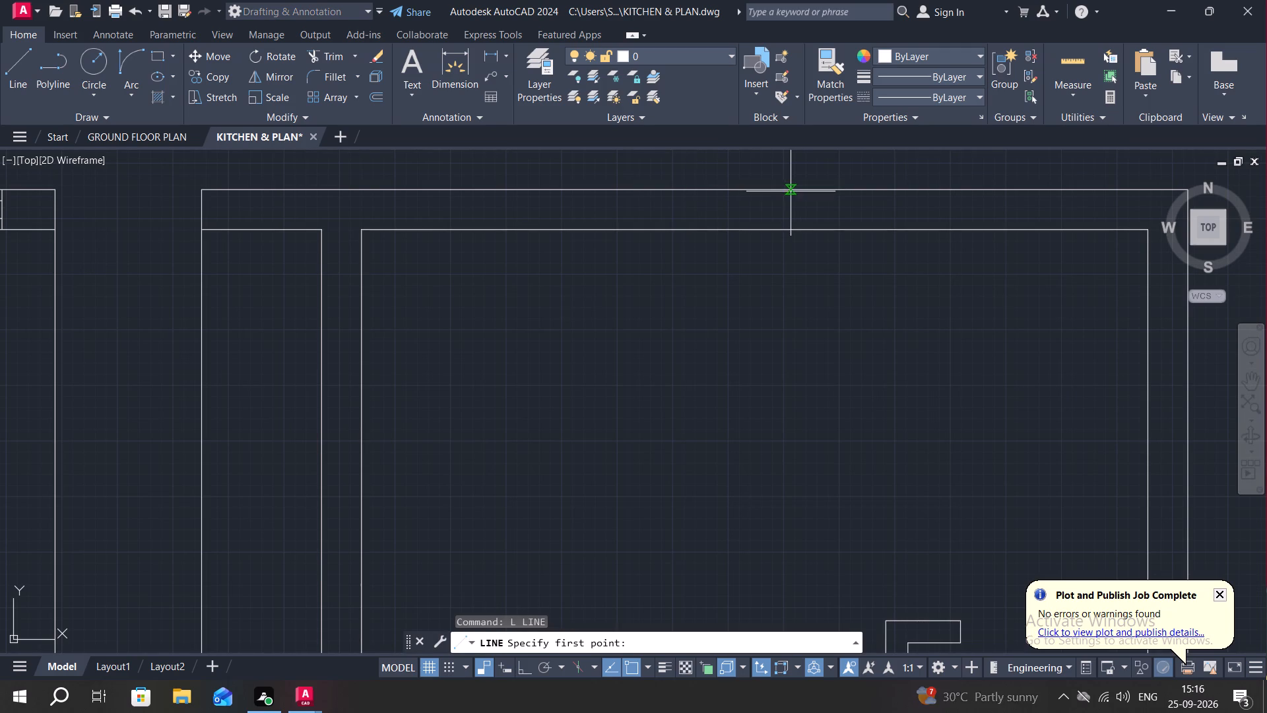
left_click(783, 192)
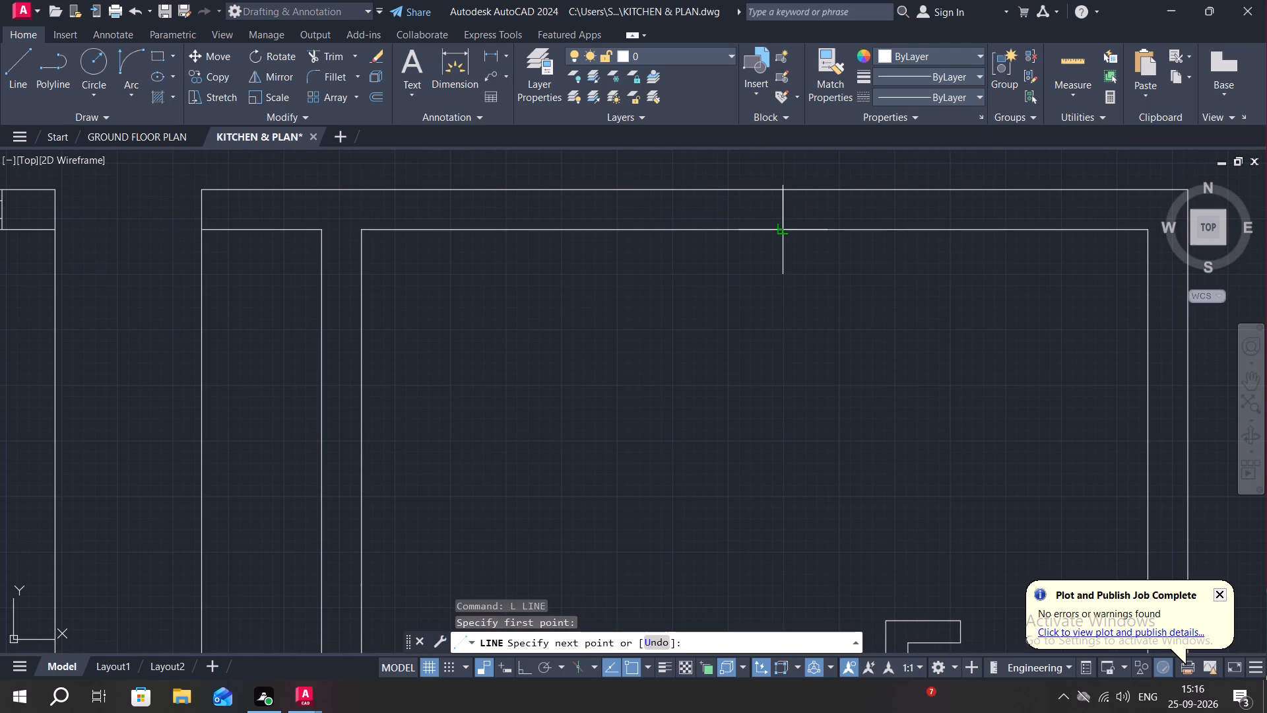
left_click(785, 228)
key("Escape")
Offset the north-east room's window jamb line 5' eastward within the north wall.
key("o")
key("space")
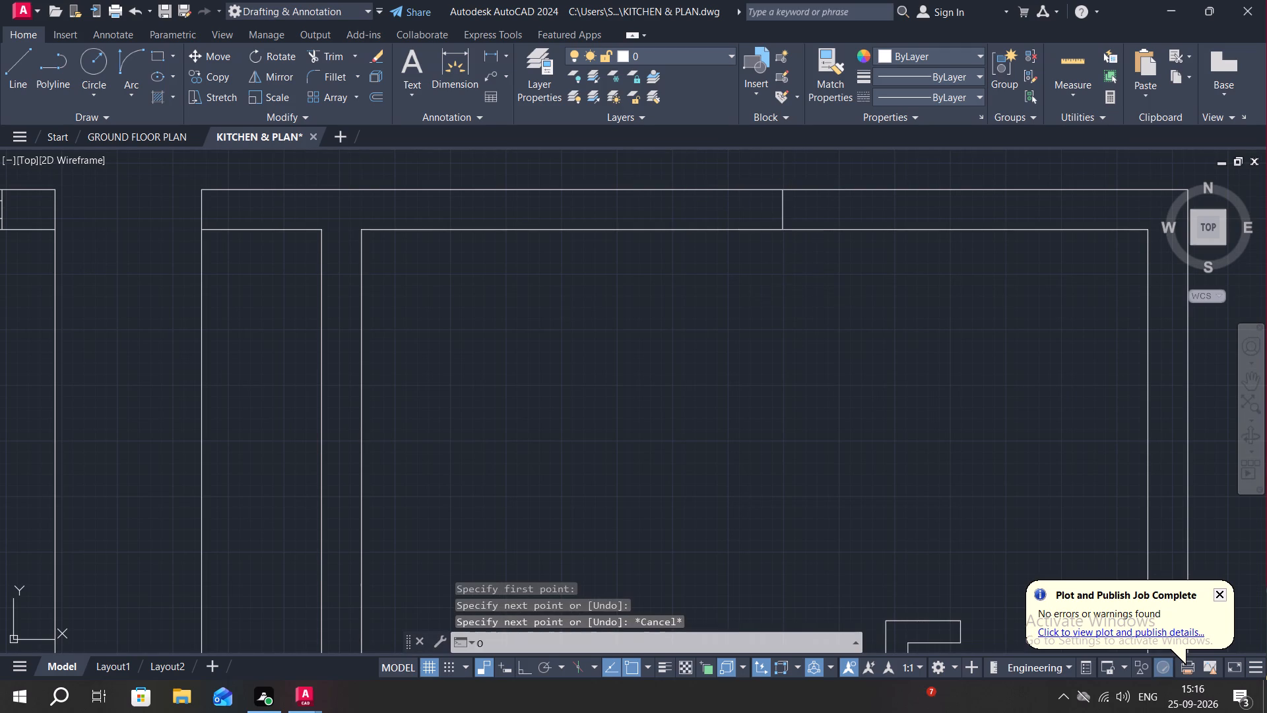
key("5")
key("apostrophe")
key("space")
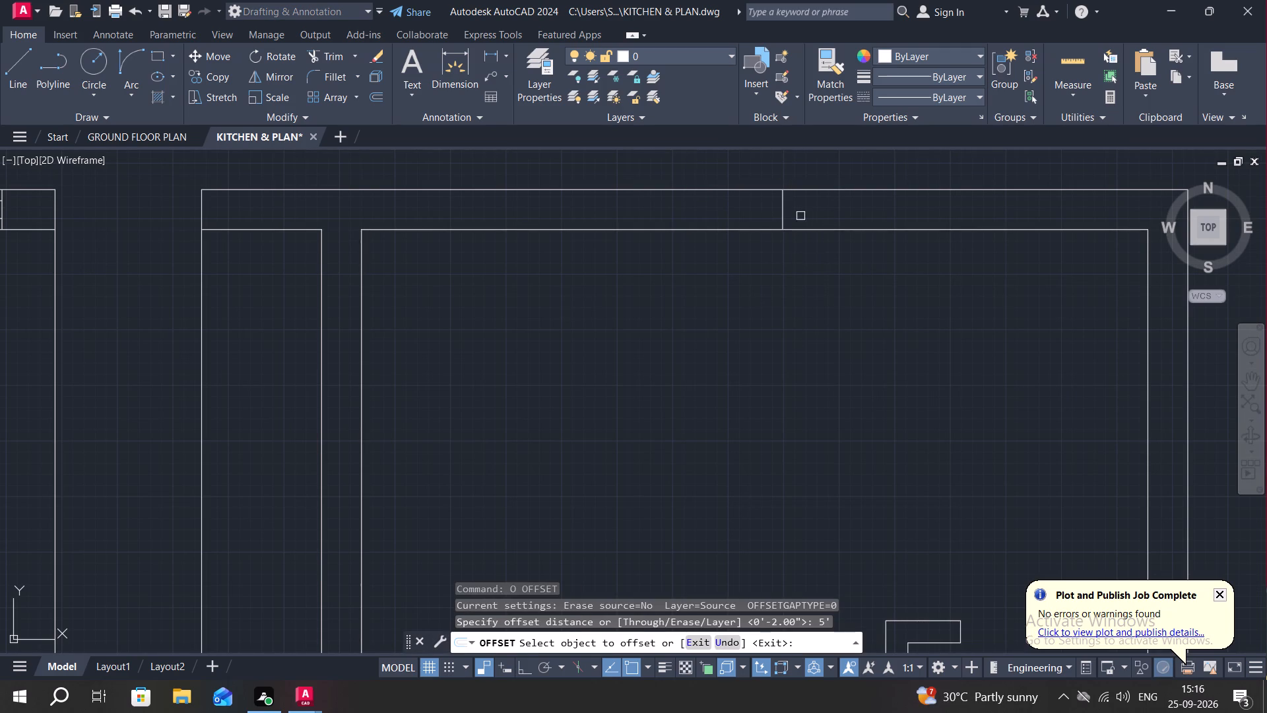
left_click(782, 219)
left_click(989, 213)
key("Escape")
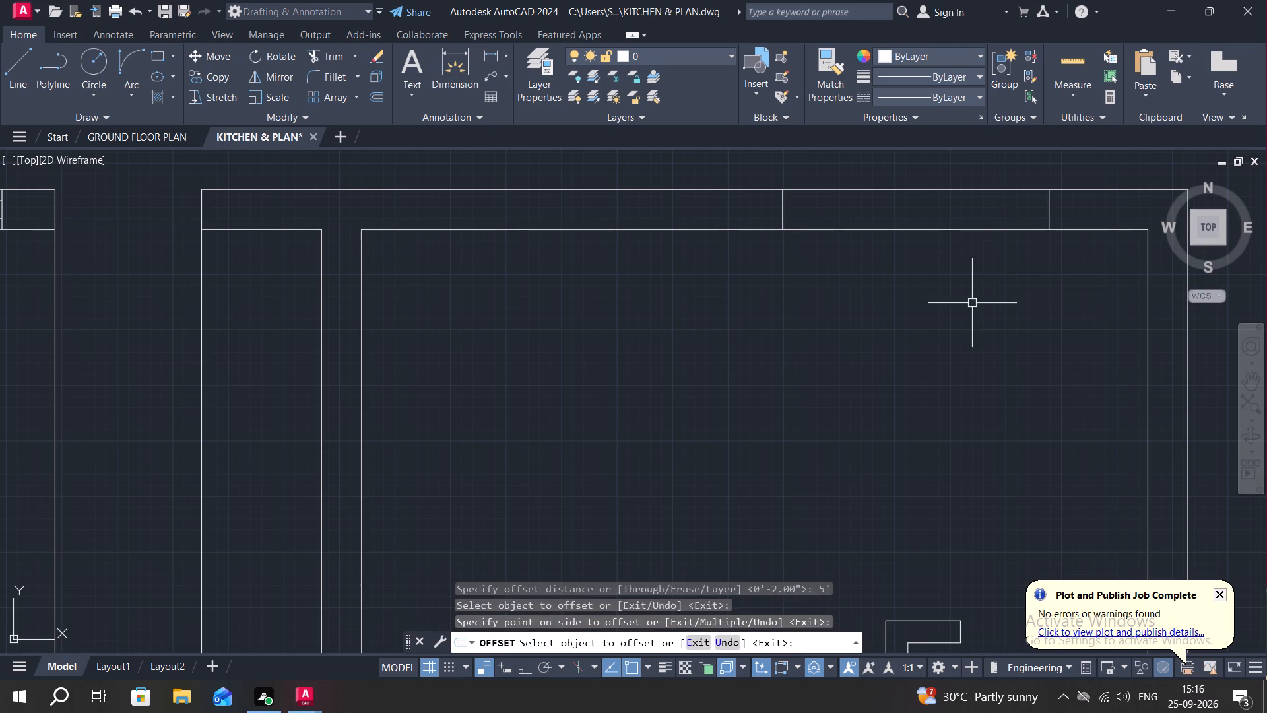
Draw a window jamb line across the east wall of the north-east room, slightly south of its north-east inner corner.
middle_click_drag(956, 310, 856, 211)
key("l")
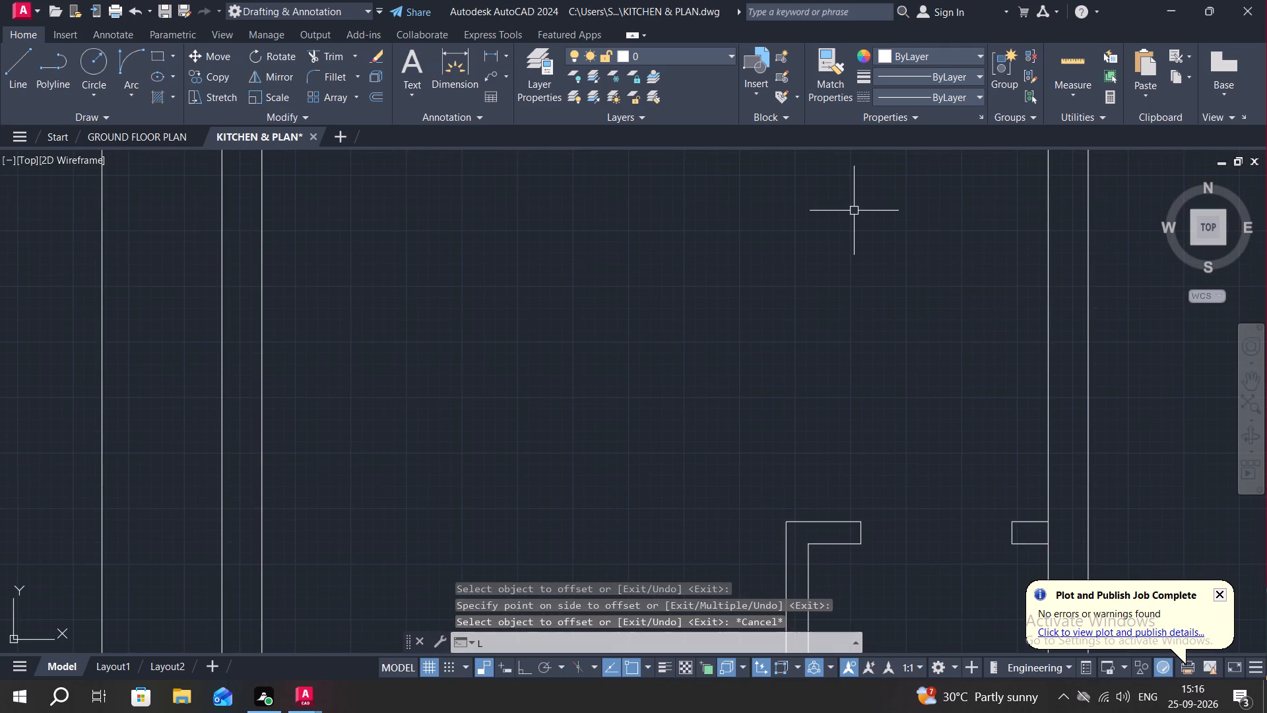
key("space")
scroll(983, 222, "down", 3)
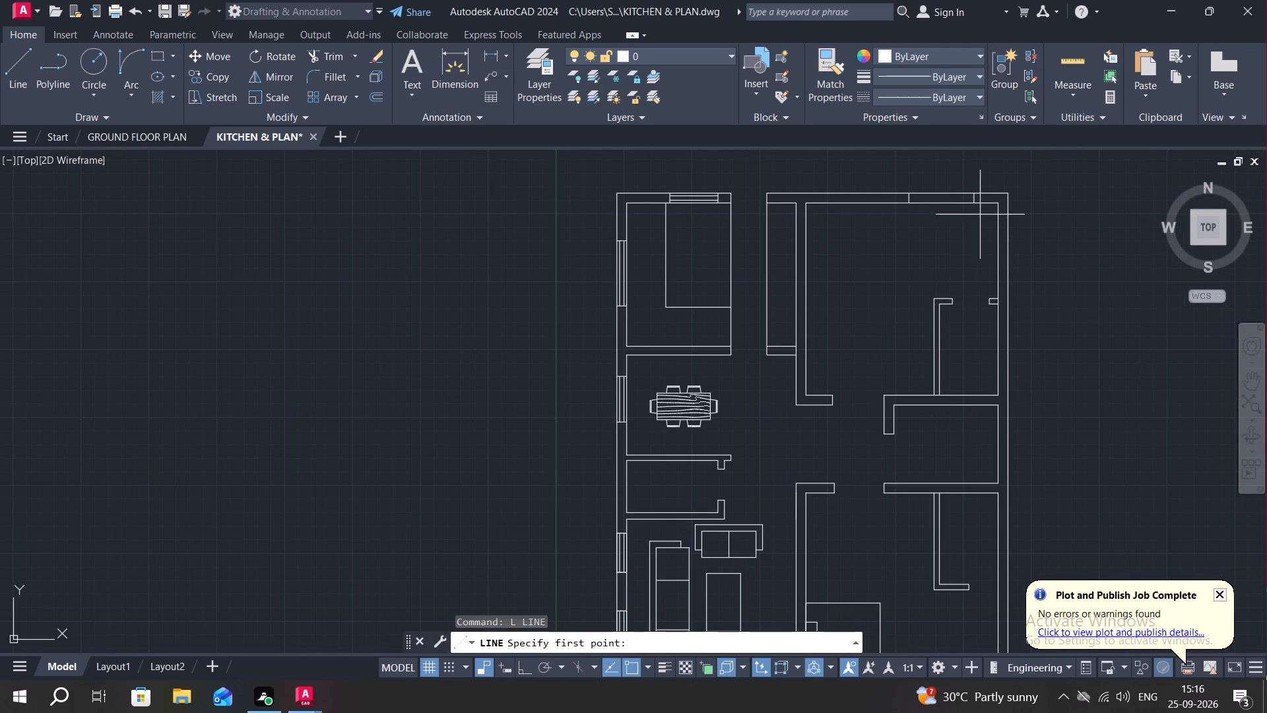
scroll(996, 215, "up", 2)
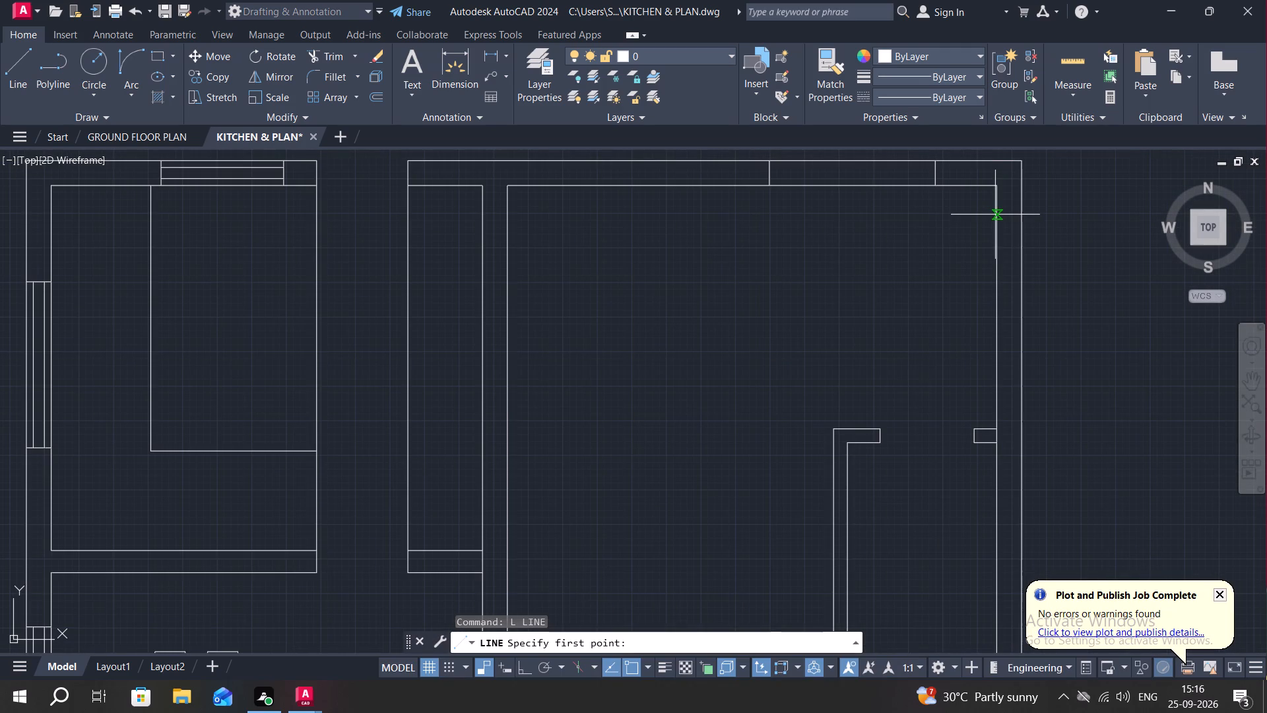
left_click(996, 219)
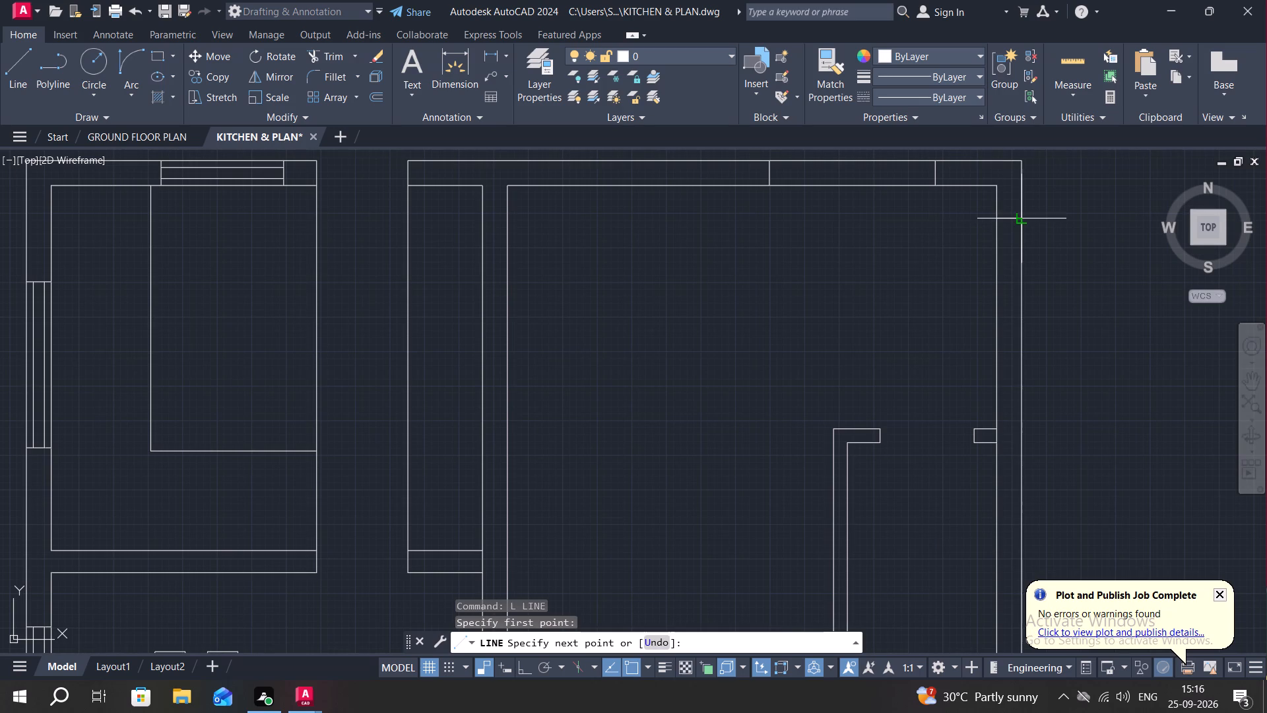
left_click(1018, 215)
key("Escape")
Offset the jamb line in the north-east room's east wall 5' southward.
key("o")
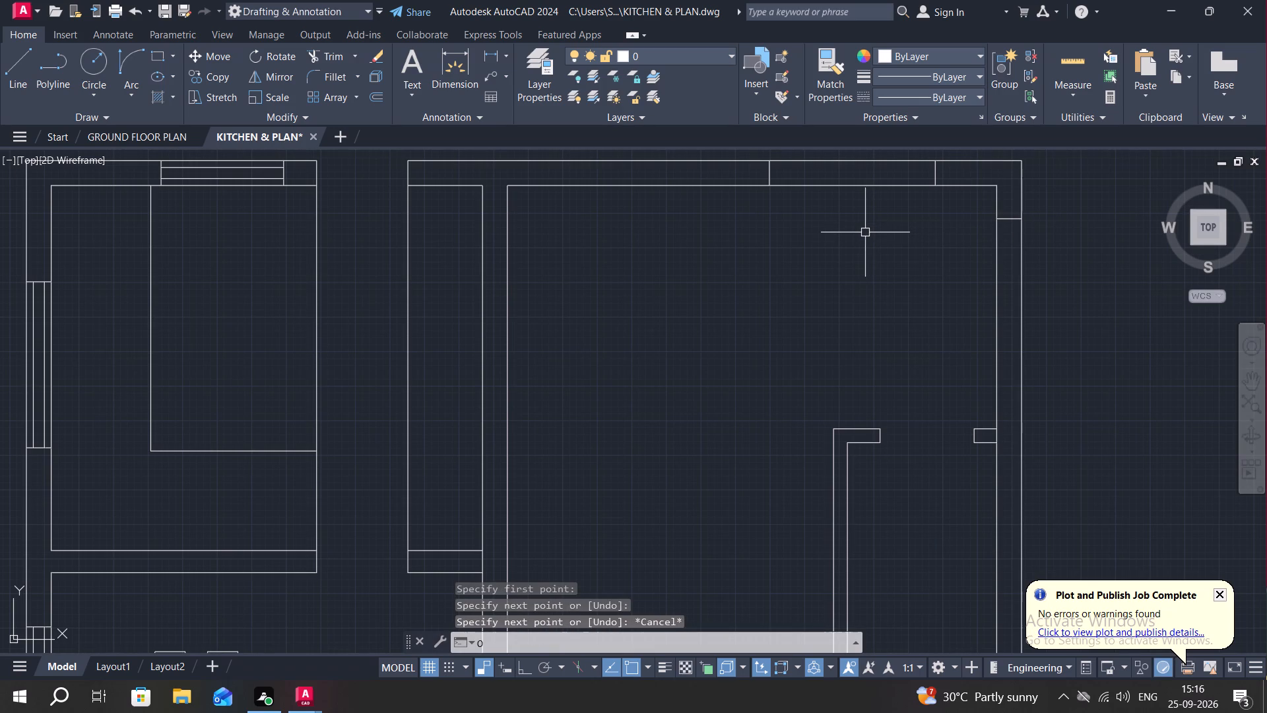
key("space")
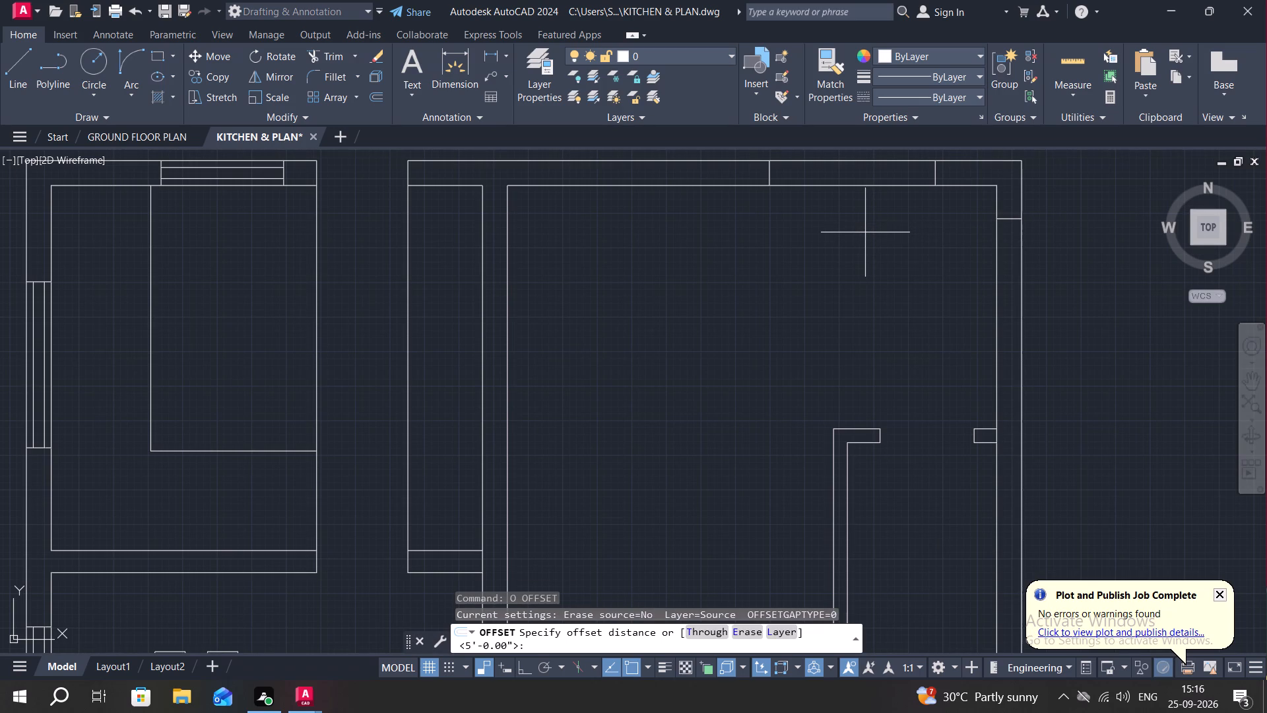
type("5'")
key("space")
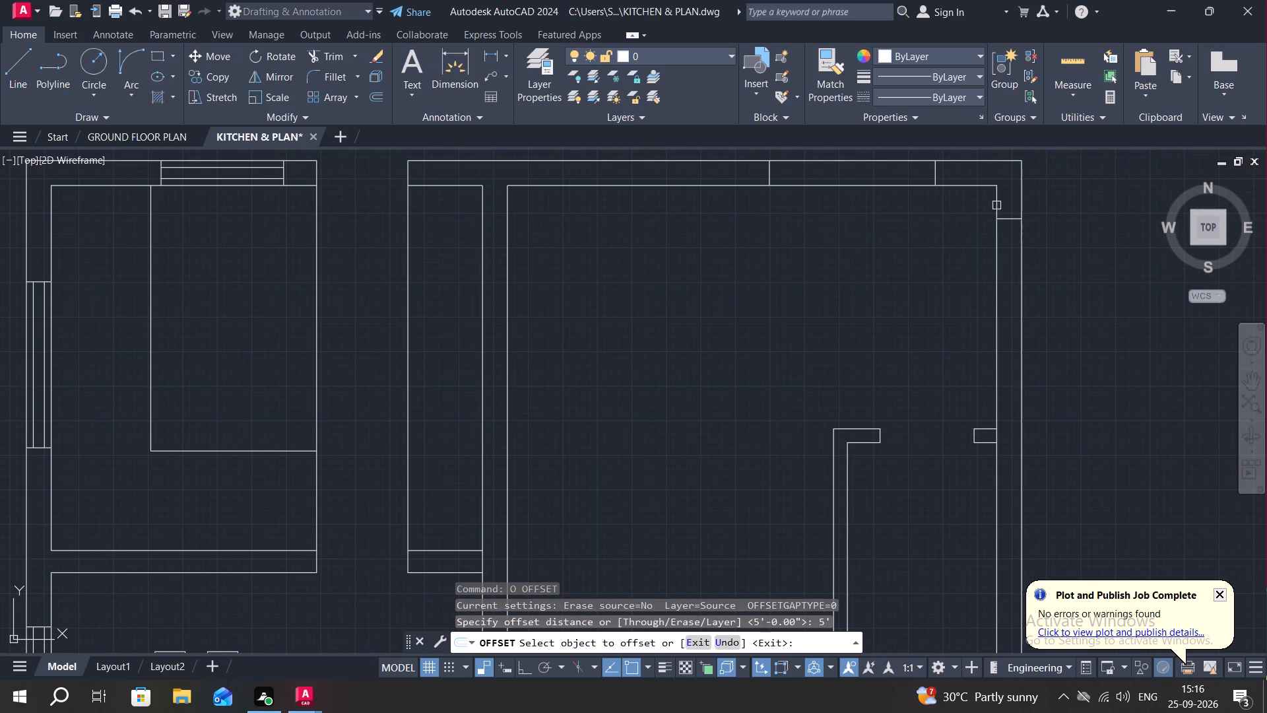
left_click(1005, 217)
left_click(996, 341)
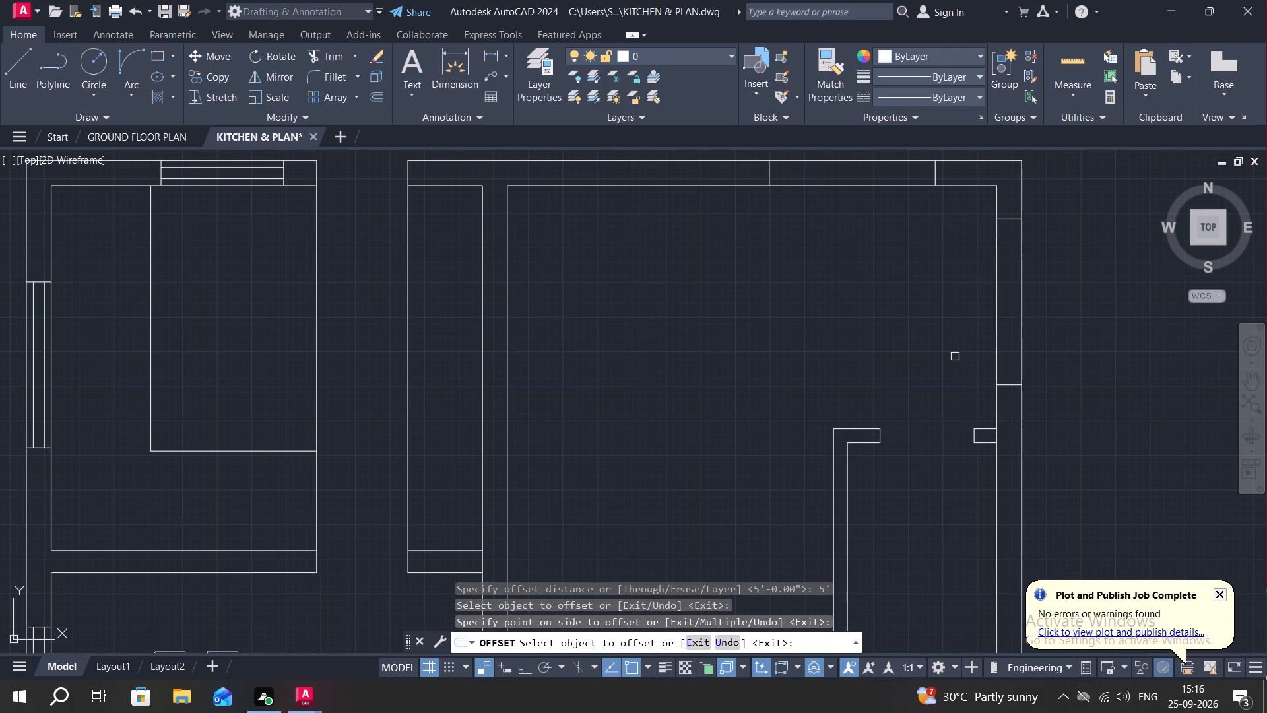
middle_click_drag(955, 354, 928, 231)
key("Escape")
Draw a window jamb line across the east wall of the small middle room, just south of its north wall.
middle_click_drag(996, 329, 990, 278)
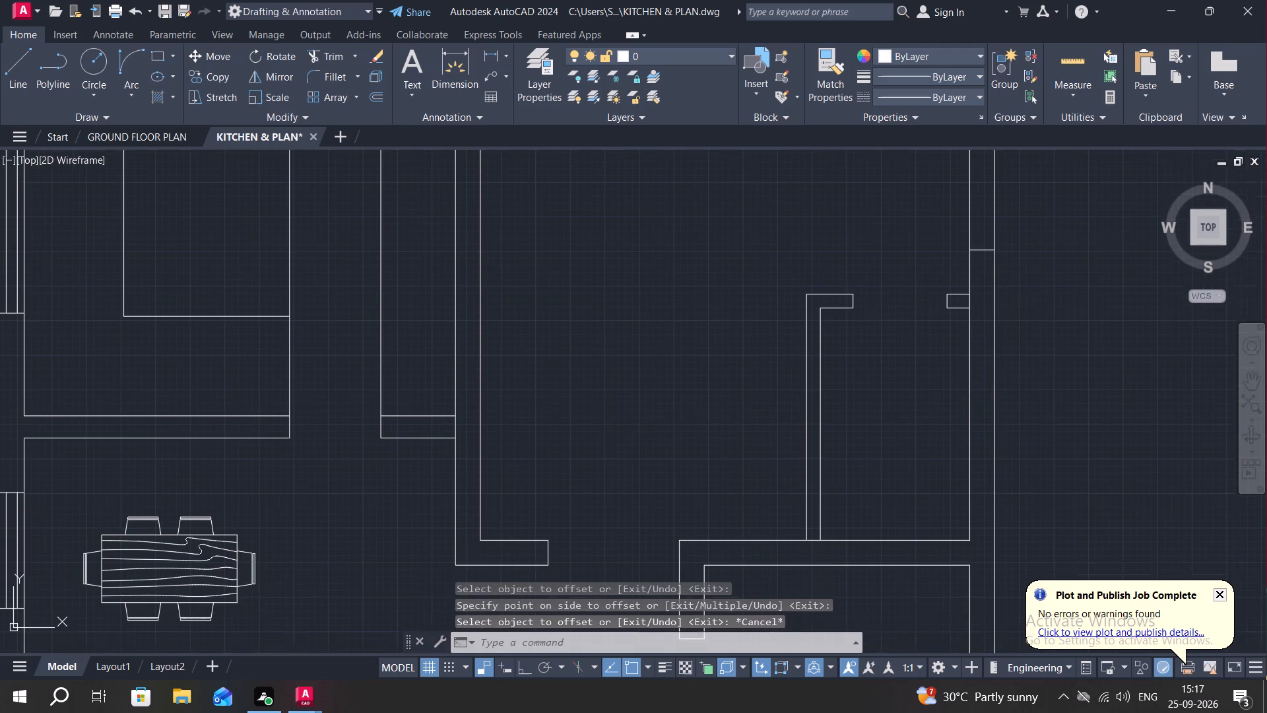
middle_click_drag(990, 278, 926, 131)
scroll(923, 267, "down", 1)
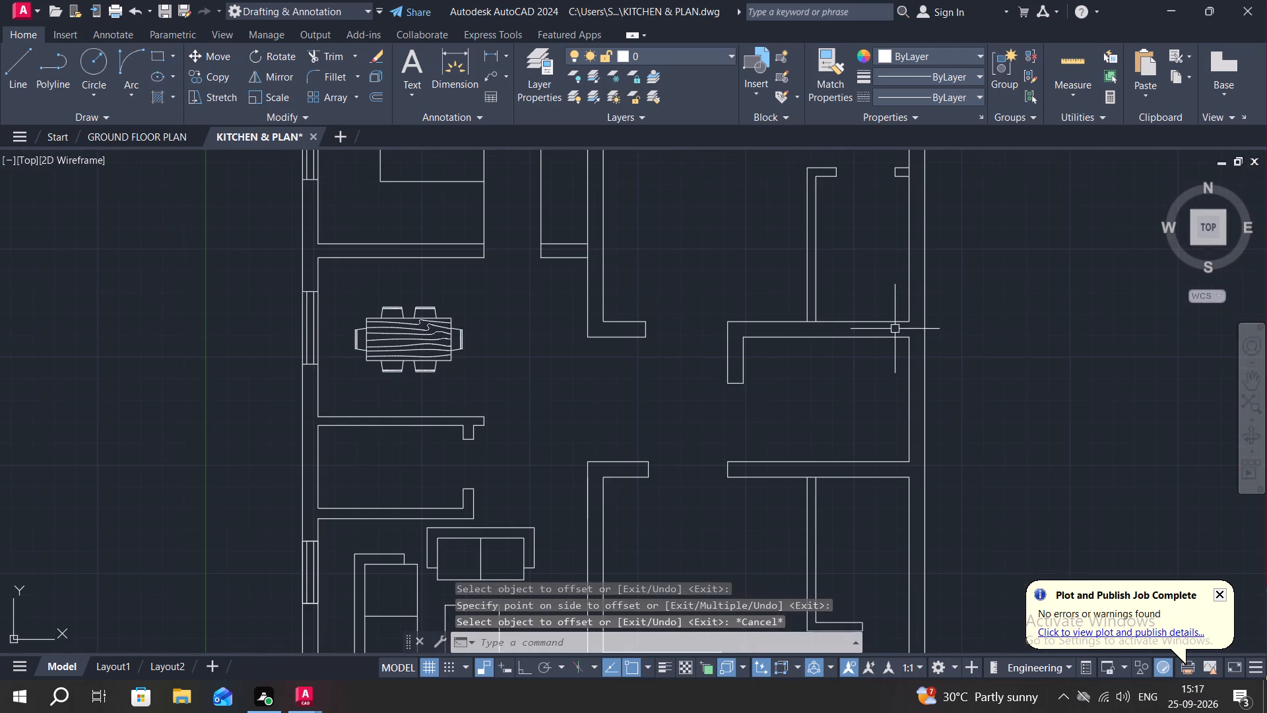
key("l")
key("space")
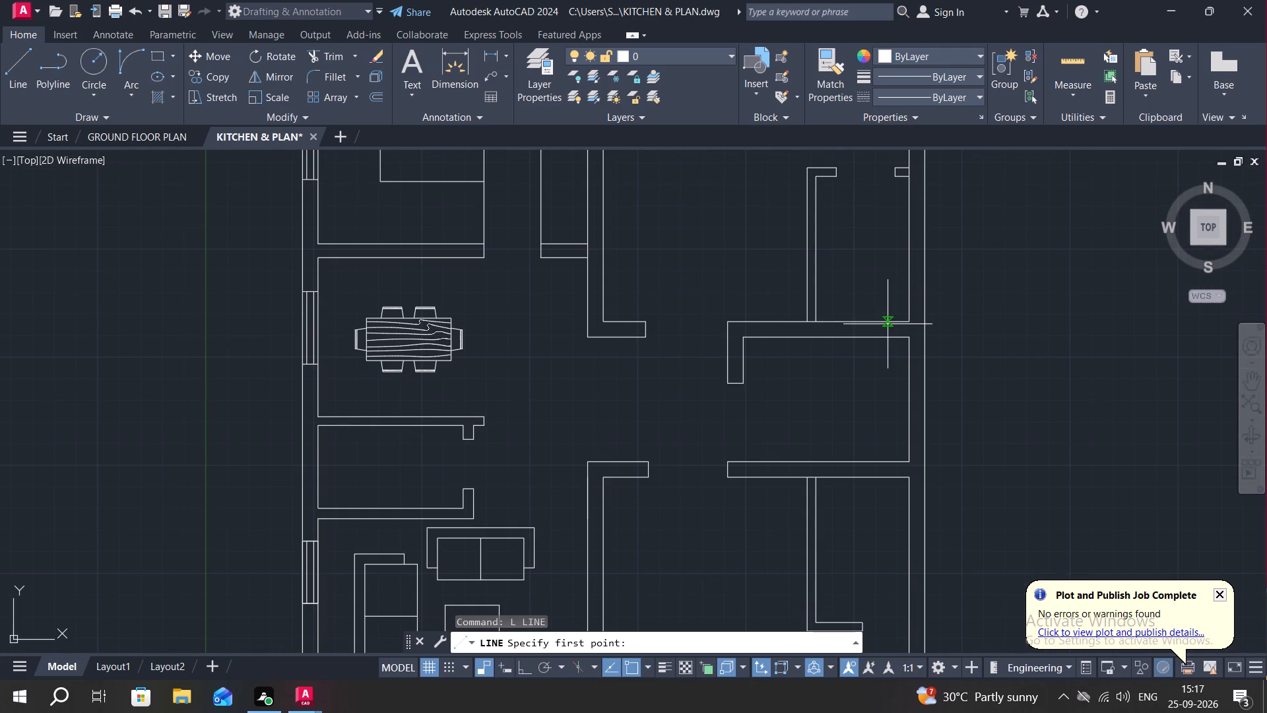
left_click(906, 359)
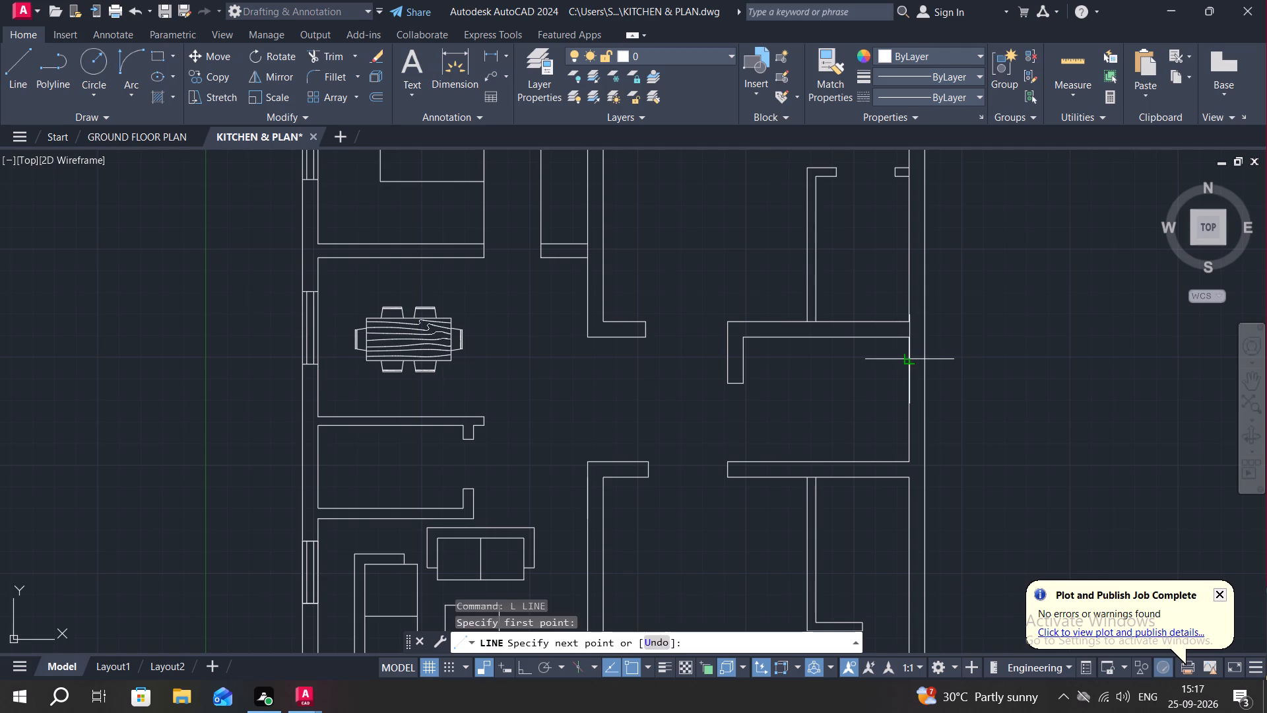
left_click(921, 358)
key("Escape")
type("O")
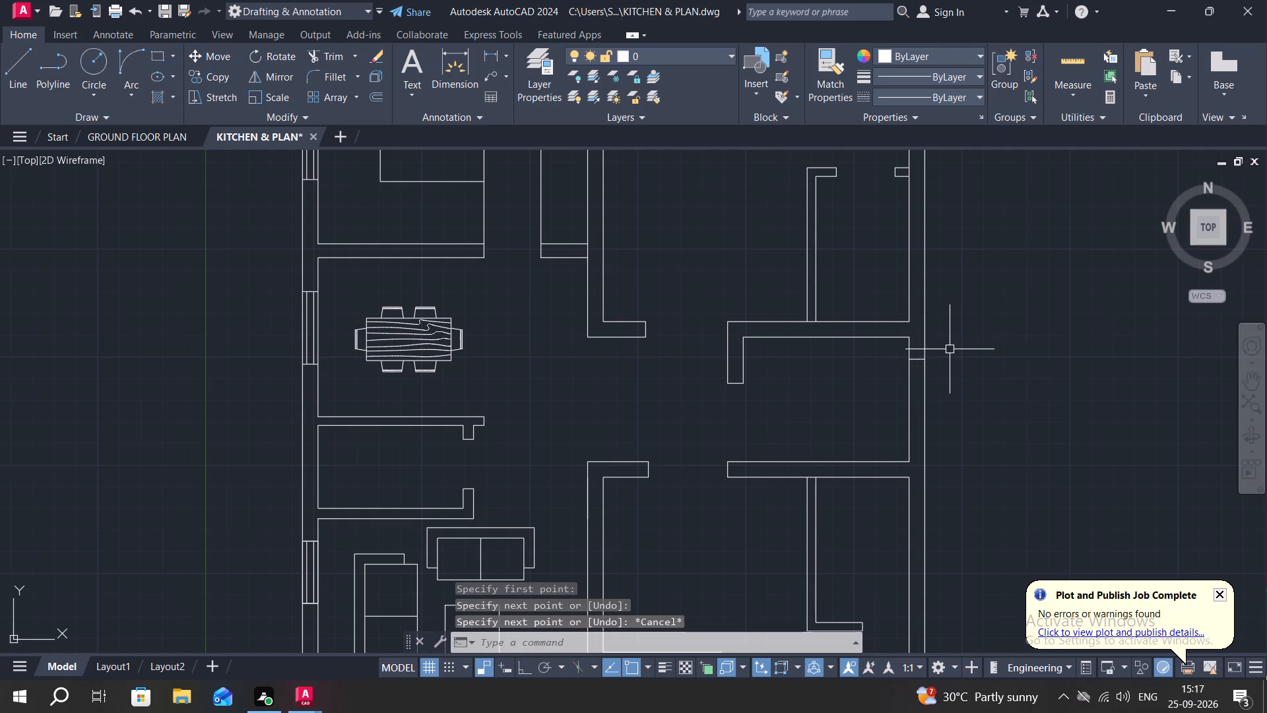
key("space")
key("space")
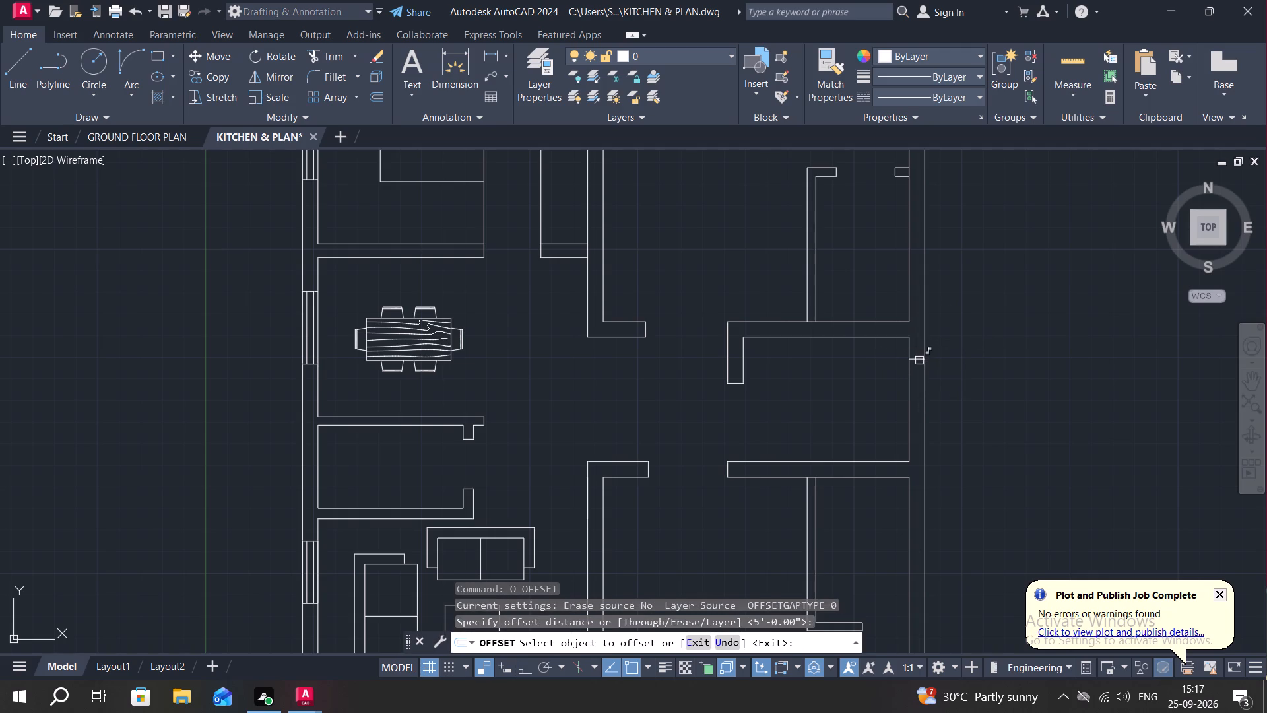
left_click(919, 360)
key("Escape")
Offset the middle room's jamb line 4' southward within the east wall.
key("o")
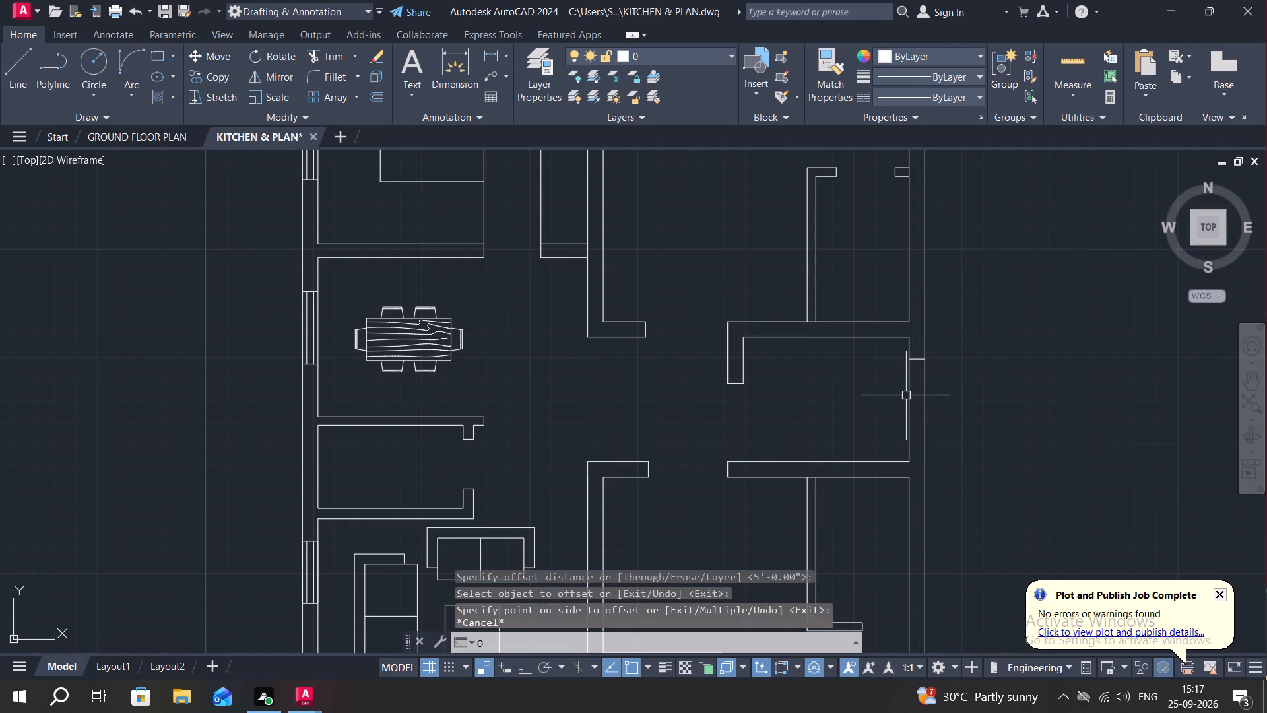
key("space")
type("4")
key("apostrophe")
key("space")
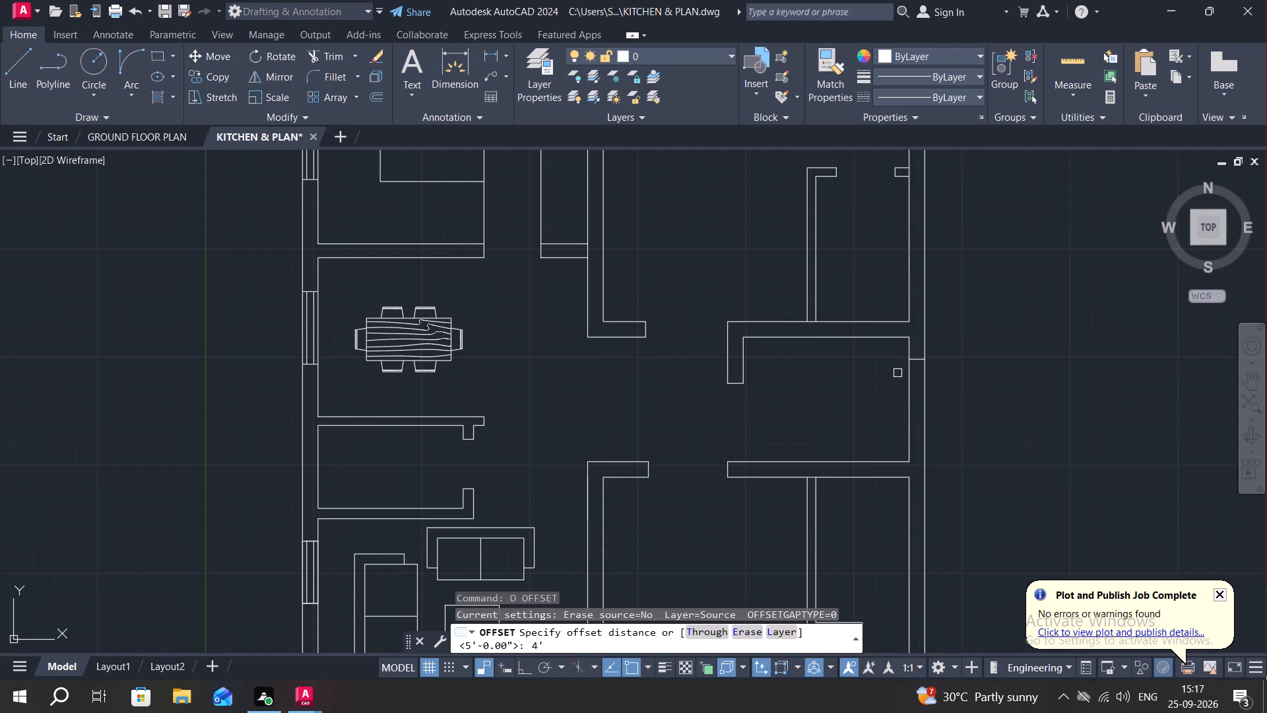
left_click(921, 360)
left_click(918, 387)
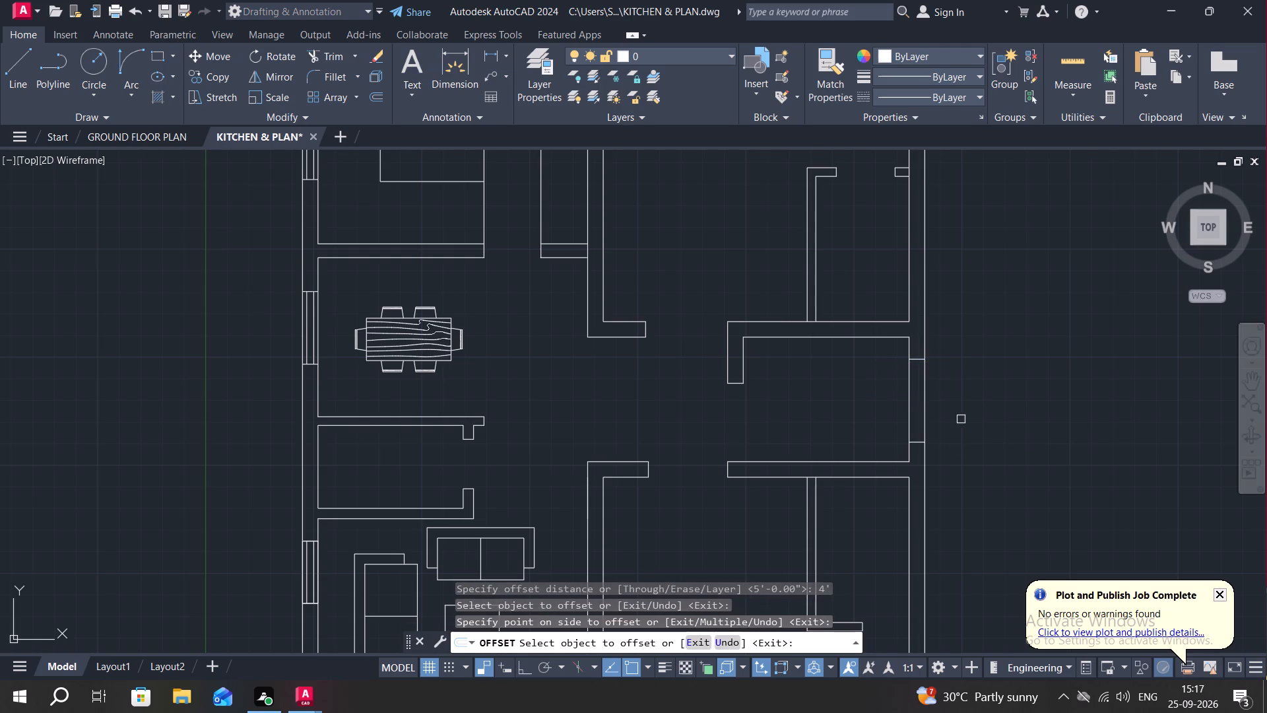
key("Escape")
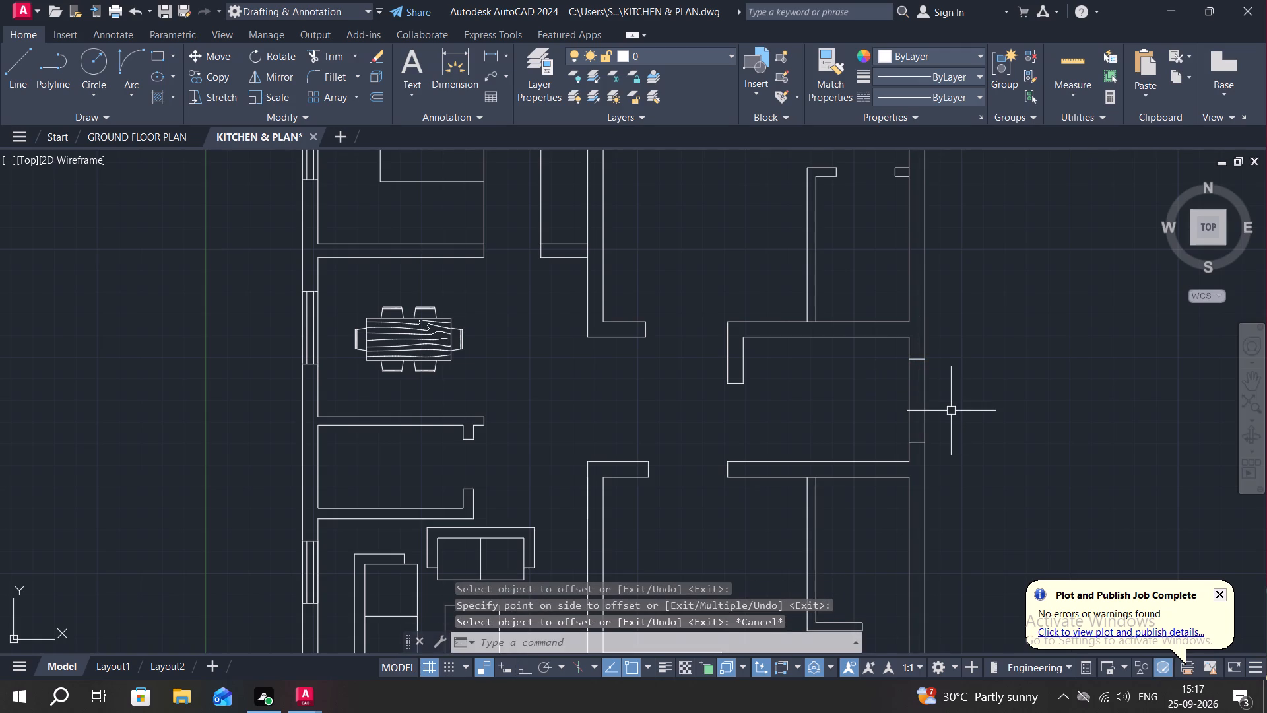
Draw a window jamb line across the east wall of the south-east room, a little north of its south wall.
middle_click_drag(856, 423, 785, 222)
middle_click_drag(791, 372, 770, 271)
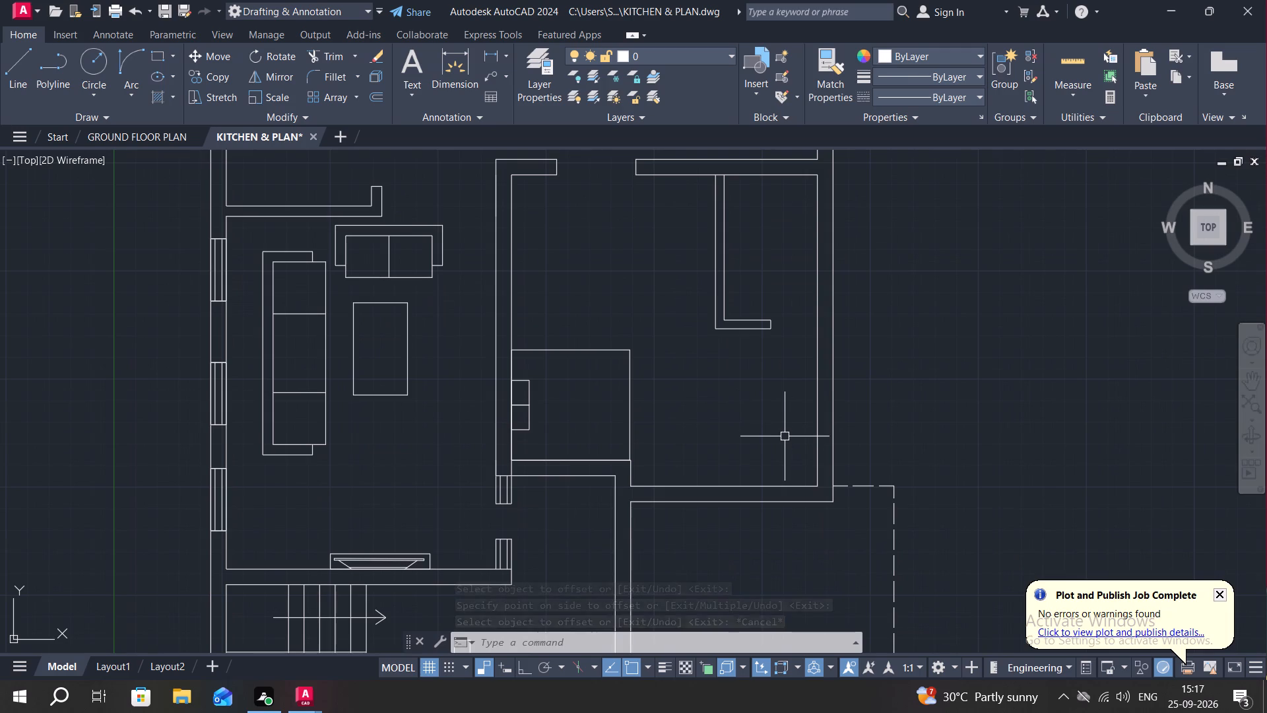
key("Escape")
type("L")
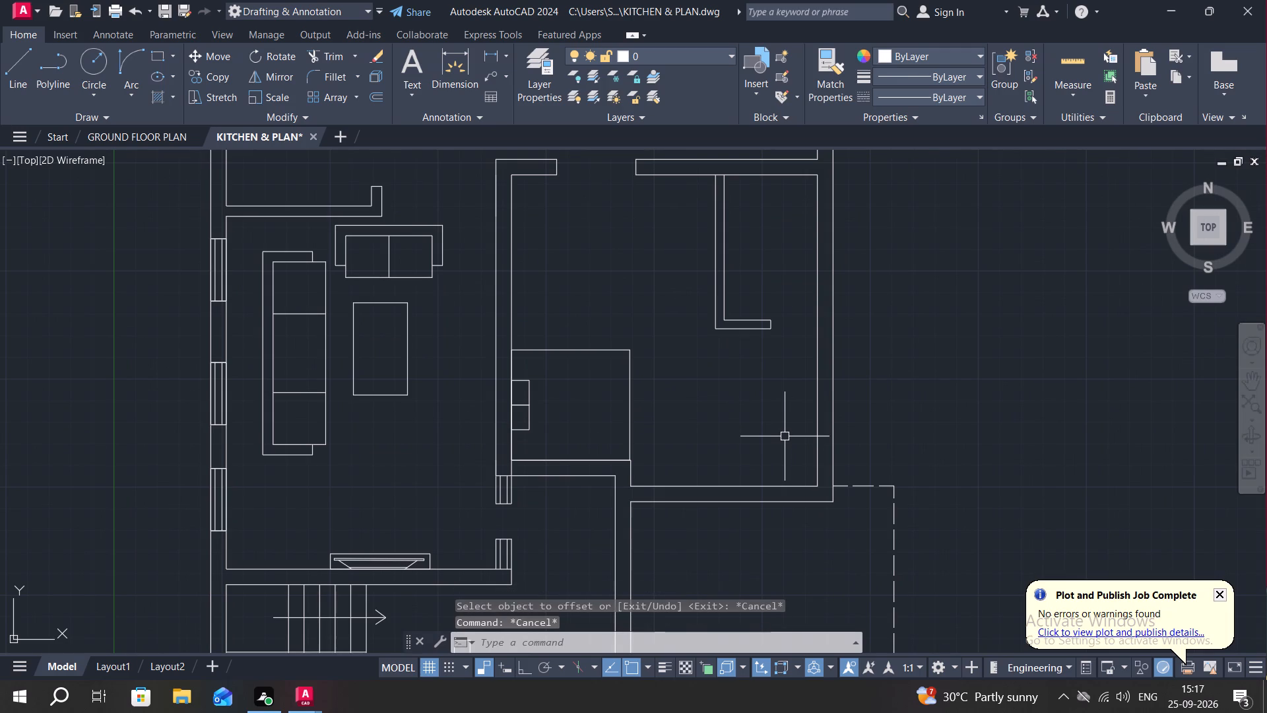
key("space")
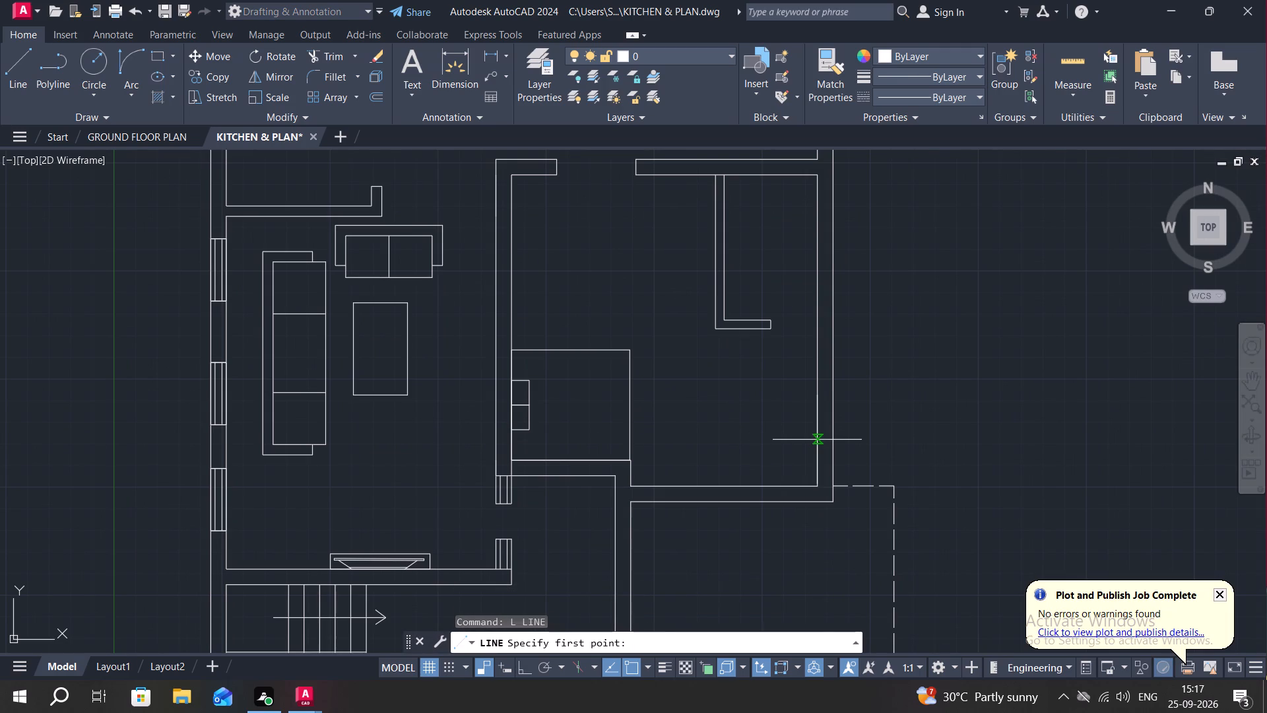
left_click(818, 440)
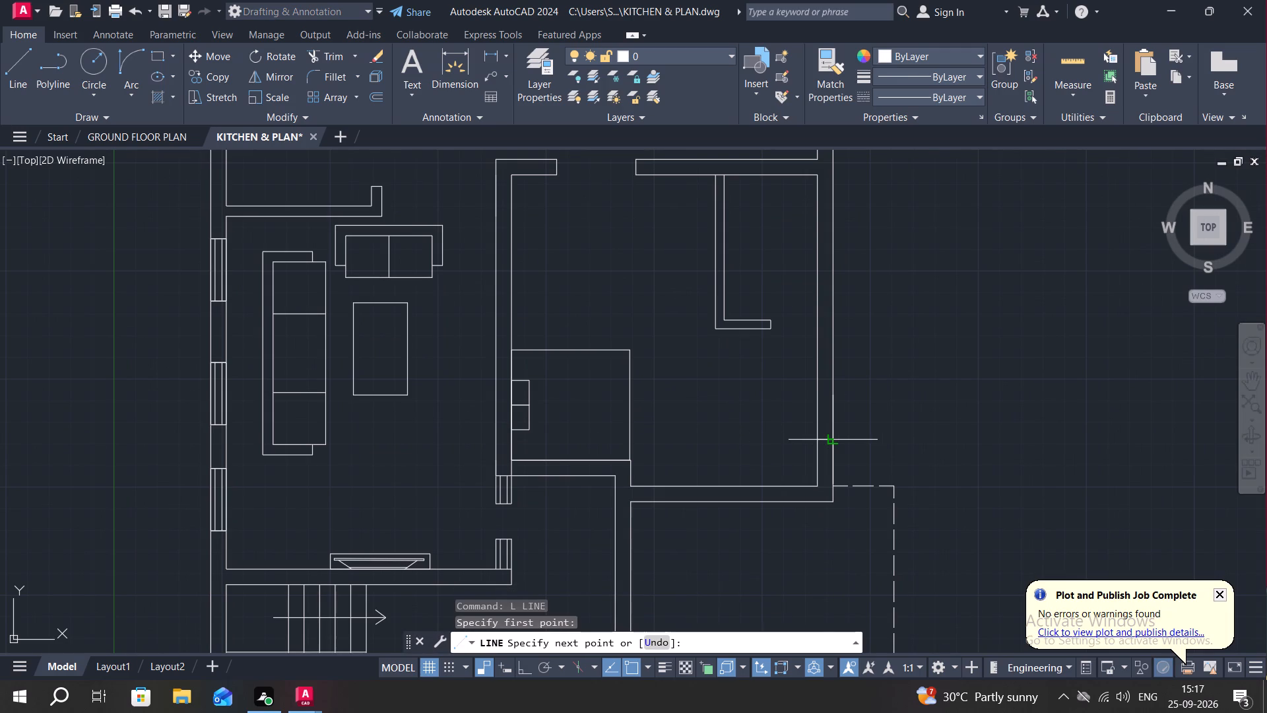
left_click(836, 438)
key("Escape")
Offset the jamb line in the south-east room's east wall 4' northward.
key("o")
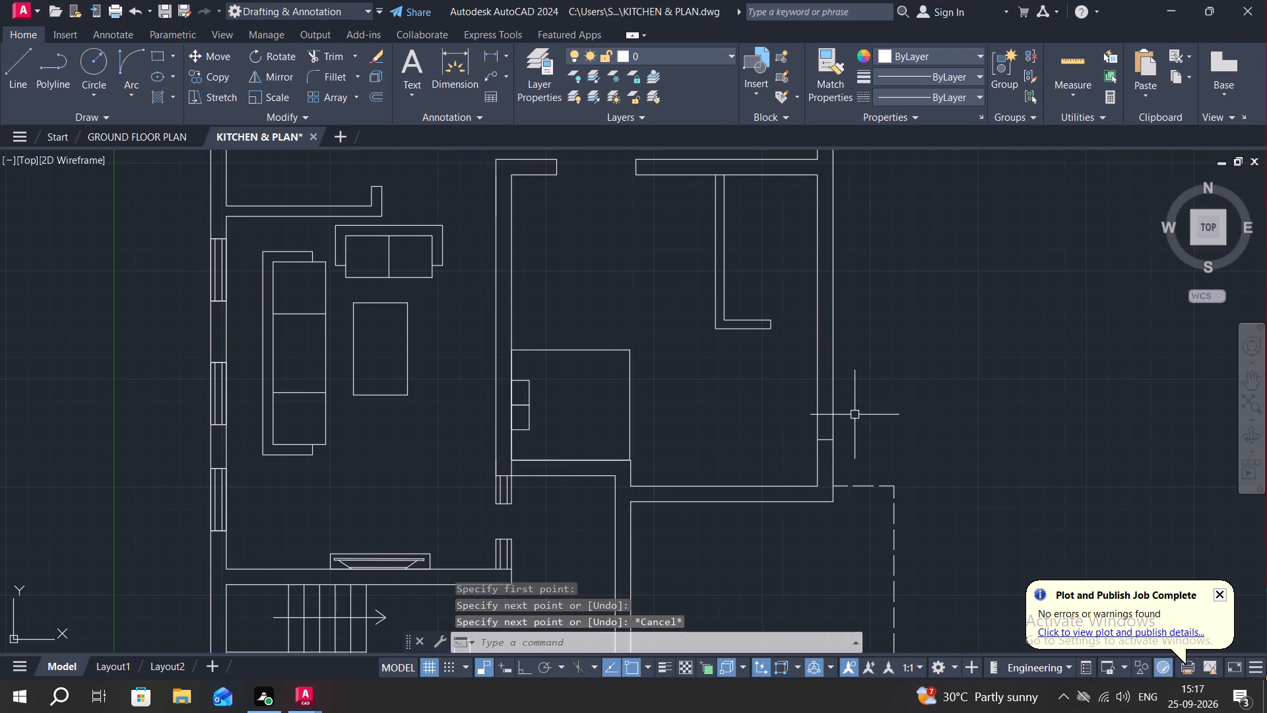
key("space")
key("space")
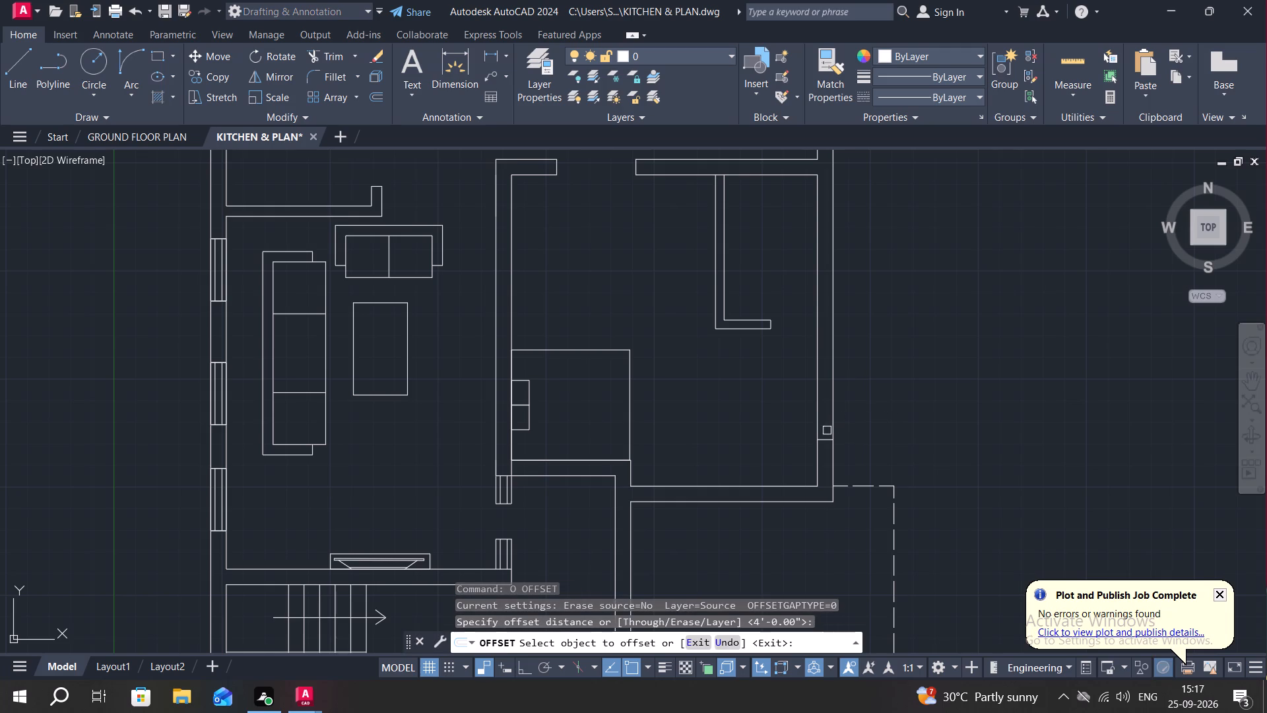
left_click(828, 440)
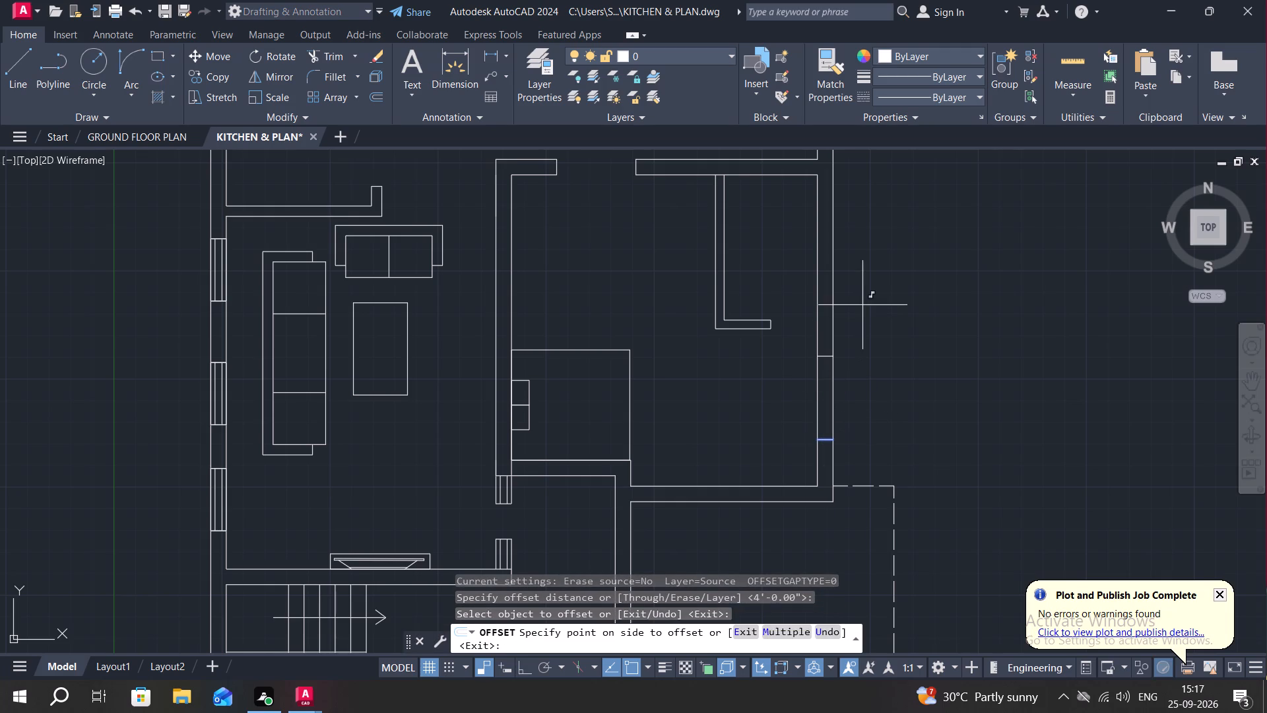
left_click(863, 303)
key("Escape")
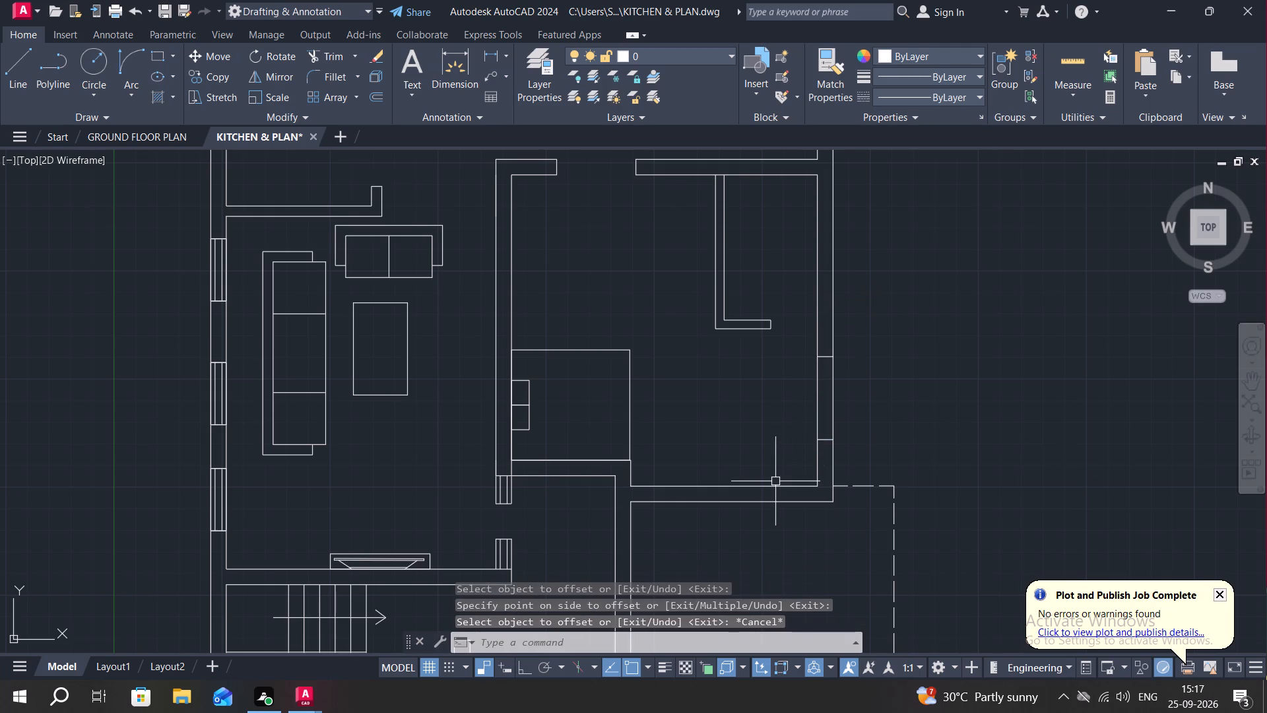
Draw a window jamb line across the south wall of the south-east room, a little west of its east wall.
key("l")
key("space")
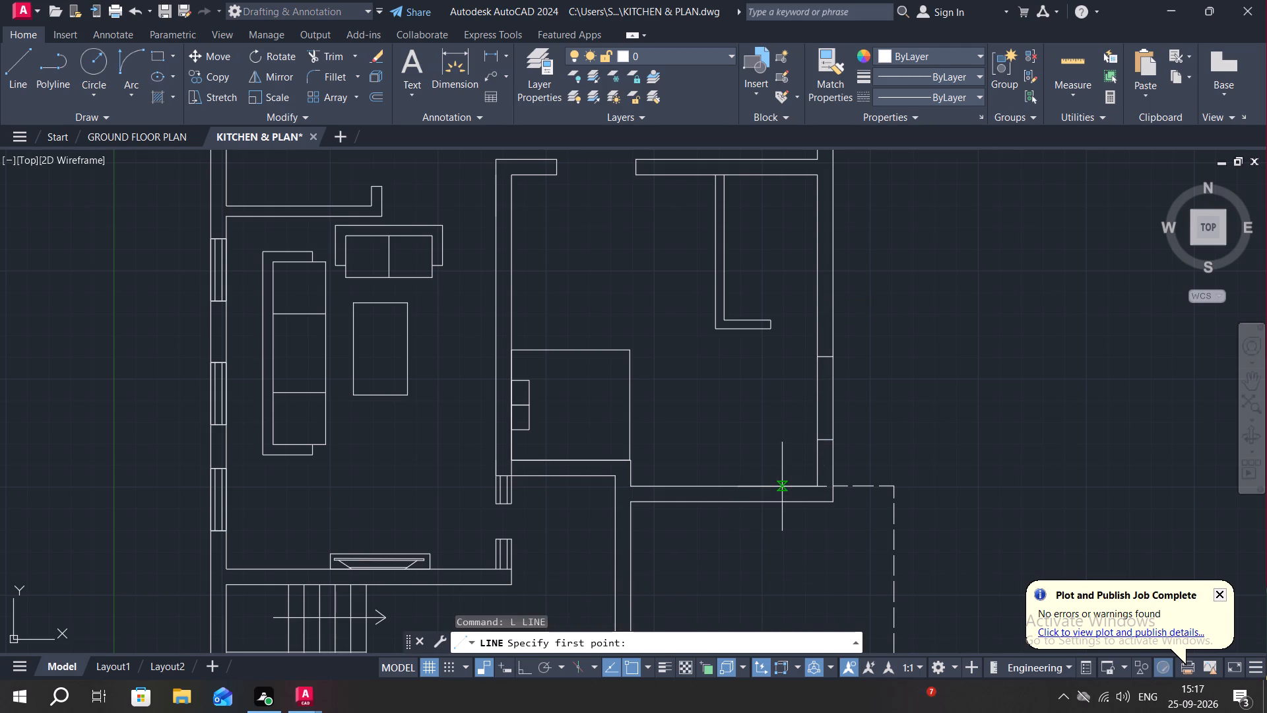
left_click(782, 487)
left_click(783, 501)
key("Escape")
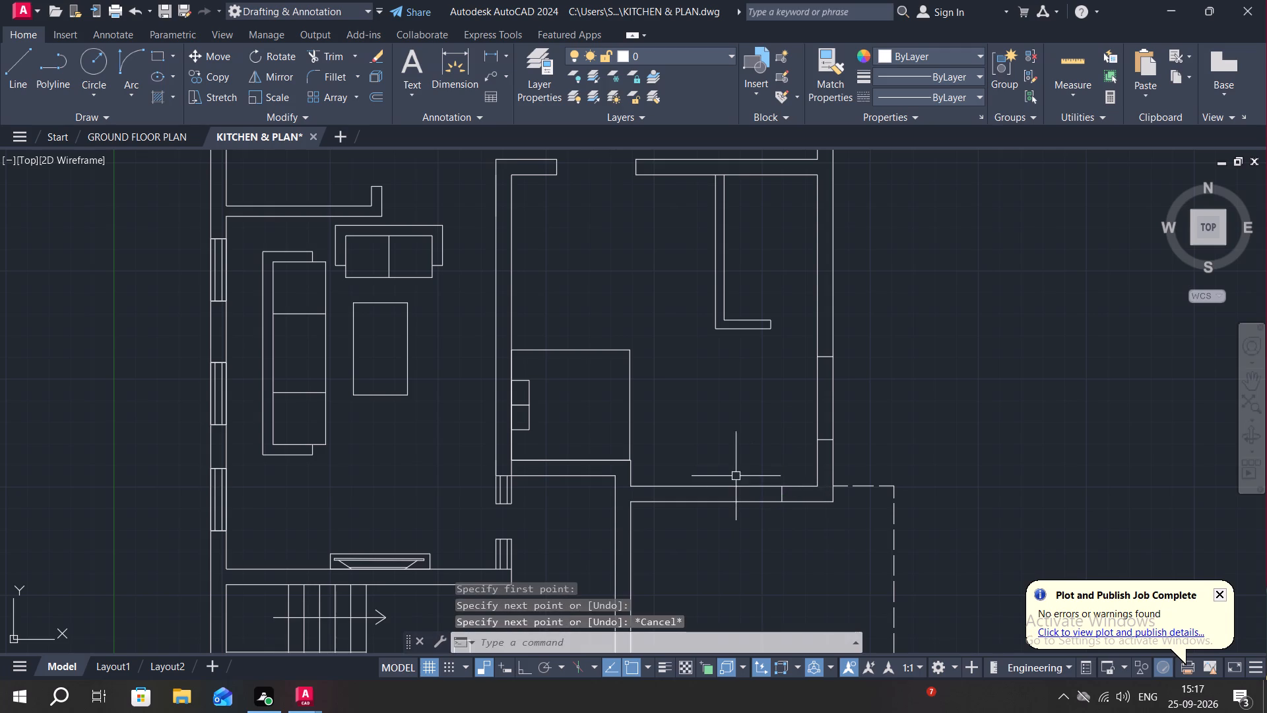
Offset the jamb line in the south-east room's south wall 4' westward.
key("o")
key("space")
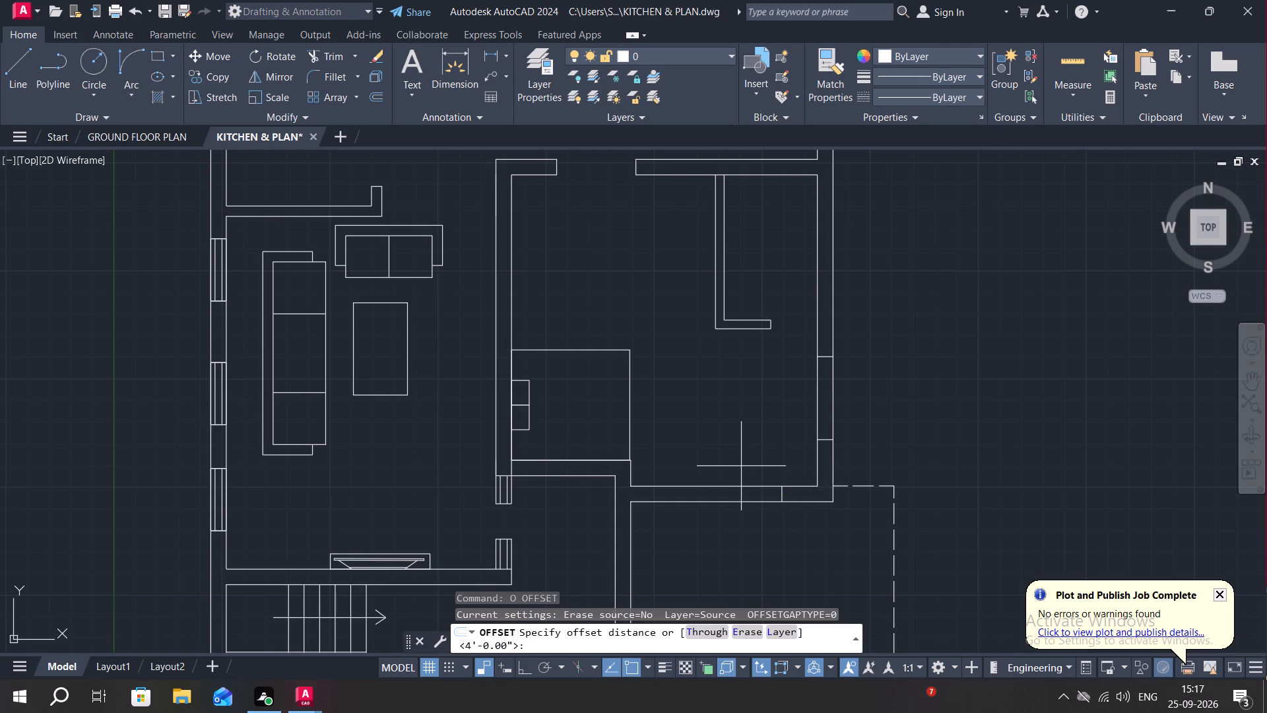
key("3")
key("apostrophe")
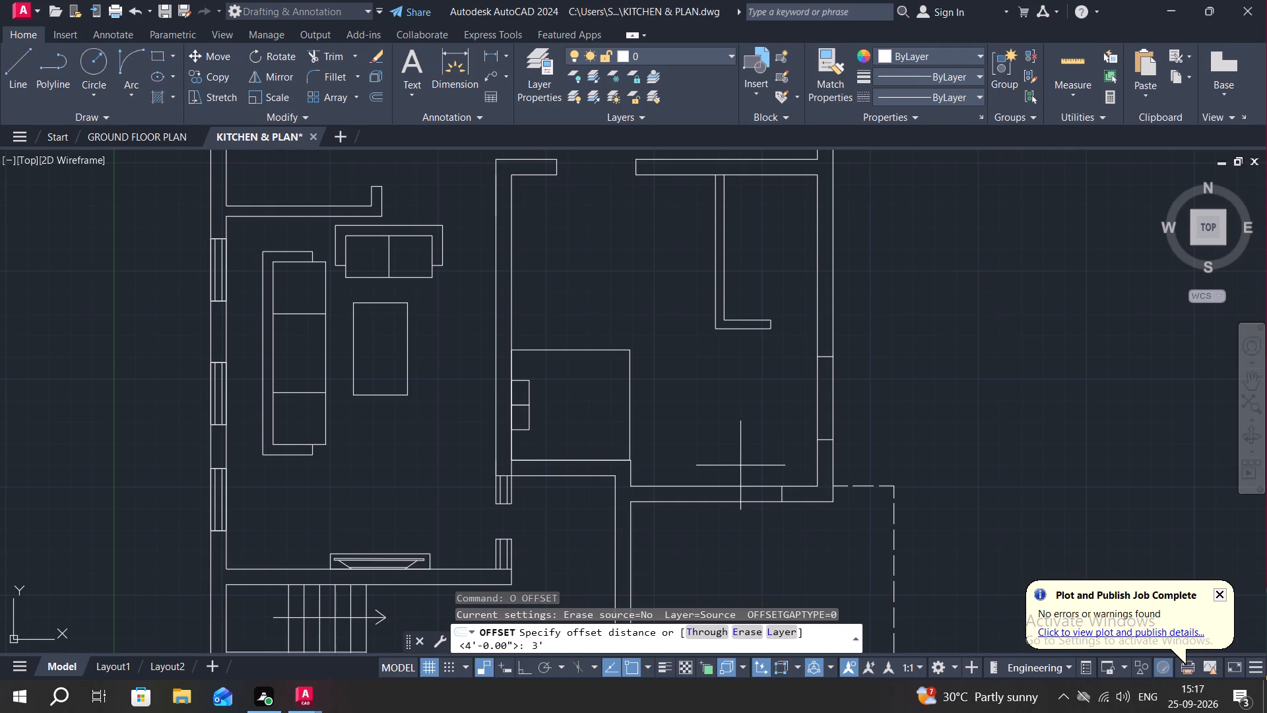
key("BackSpace")
key("BackSpace")
key("4")
key("apostrophe")
key("Return")
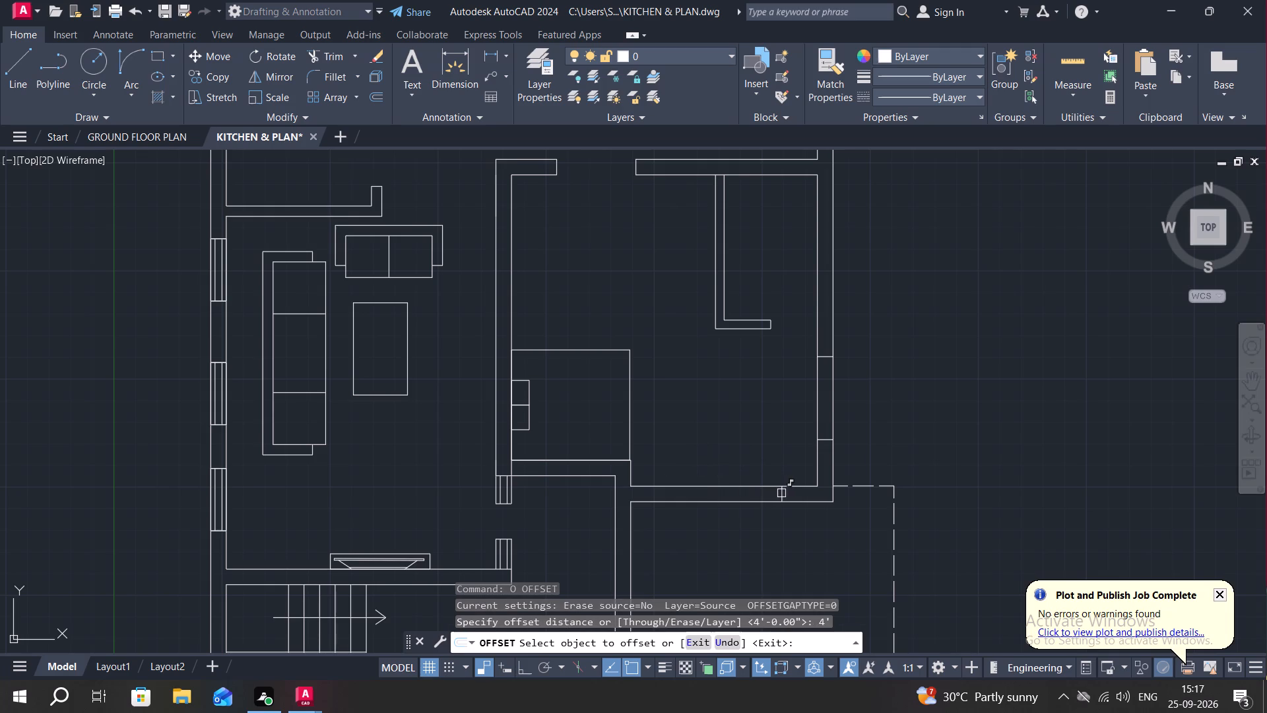
left_click(782, 493)
left_click(706, 483)
key("Escape")
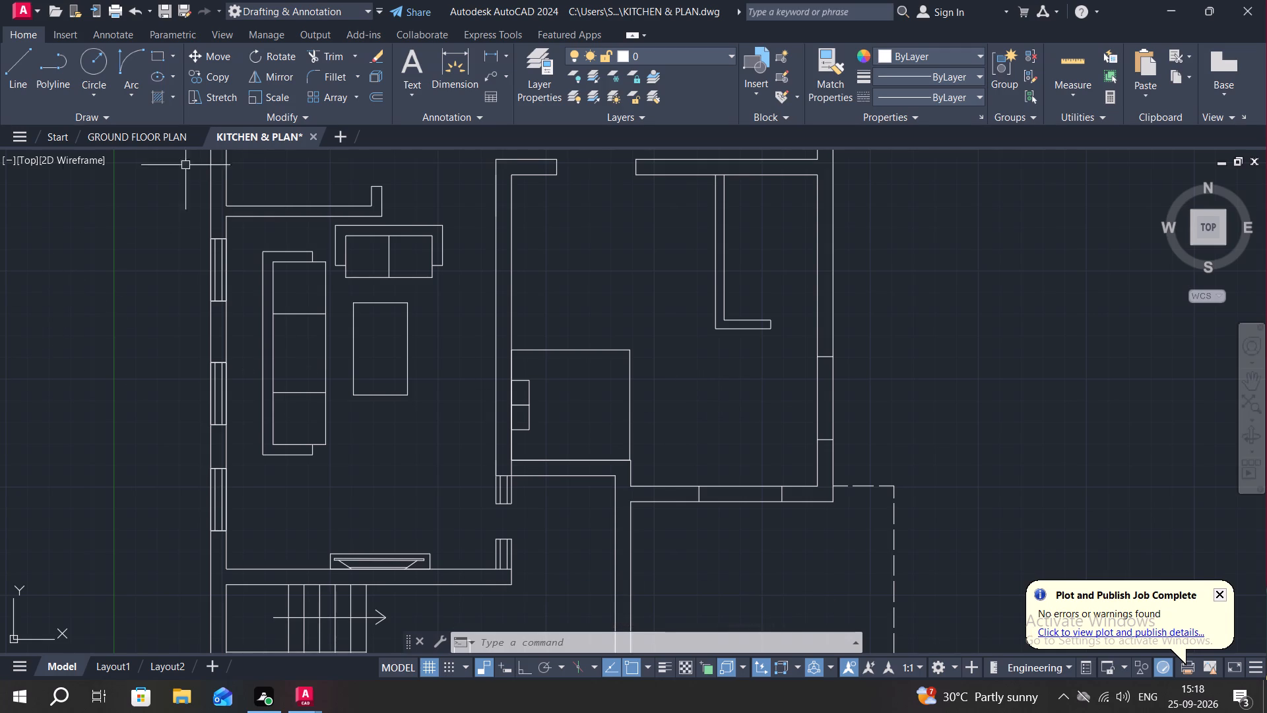
scroll(734, 286, "down", 1)
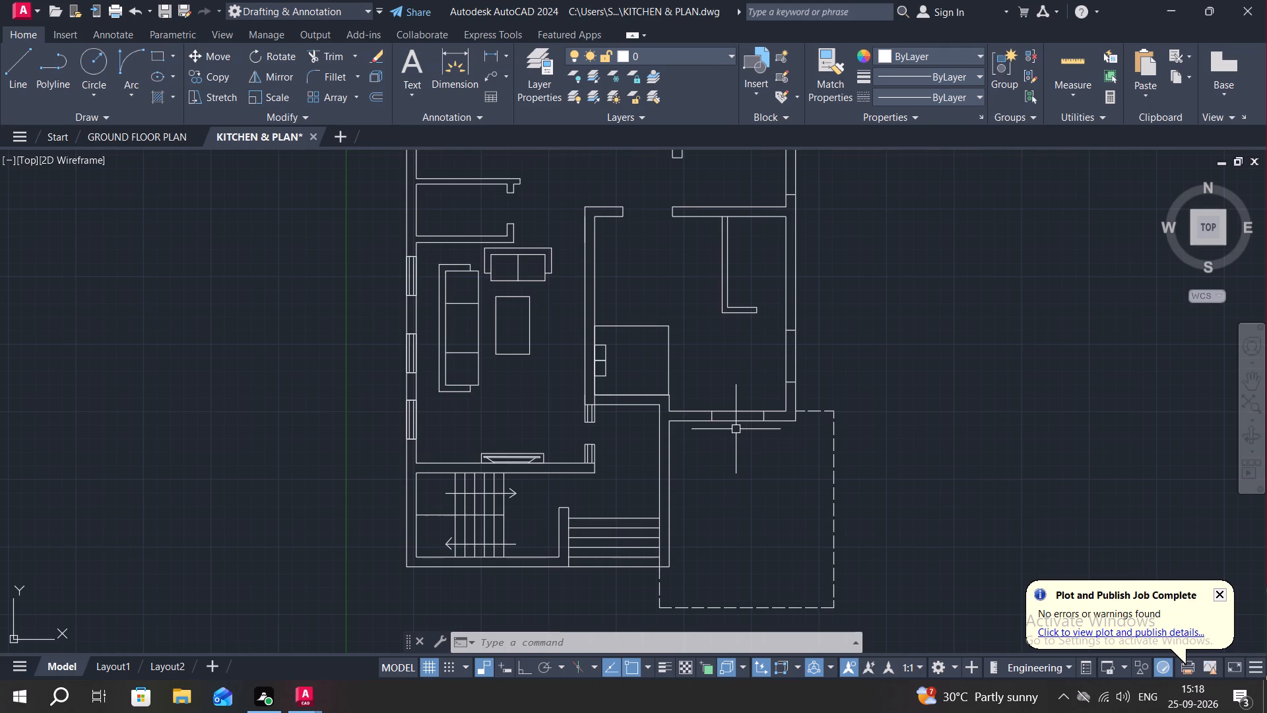
Draw a centre line between the two jambs of the window in the south-east room's south wall.
key("l")
key("space")
scroll(689, 401, "up", 3)
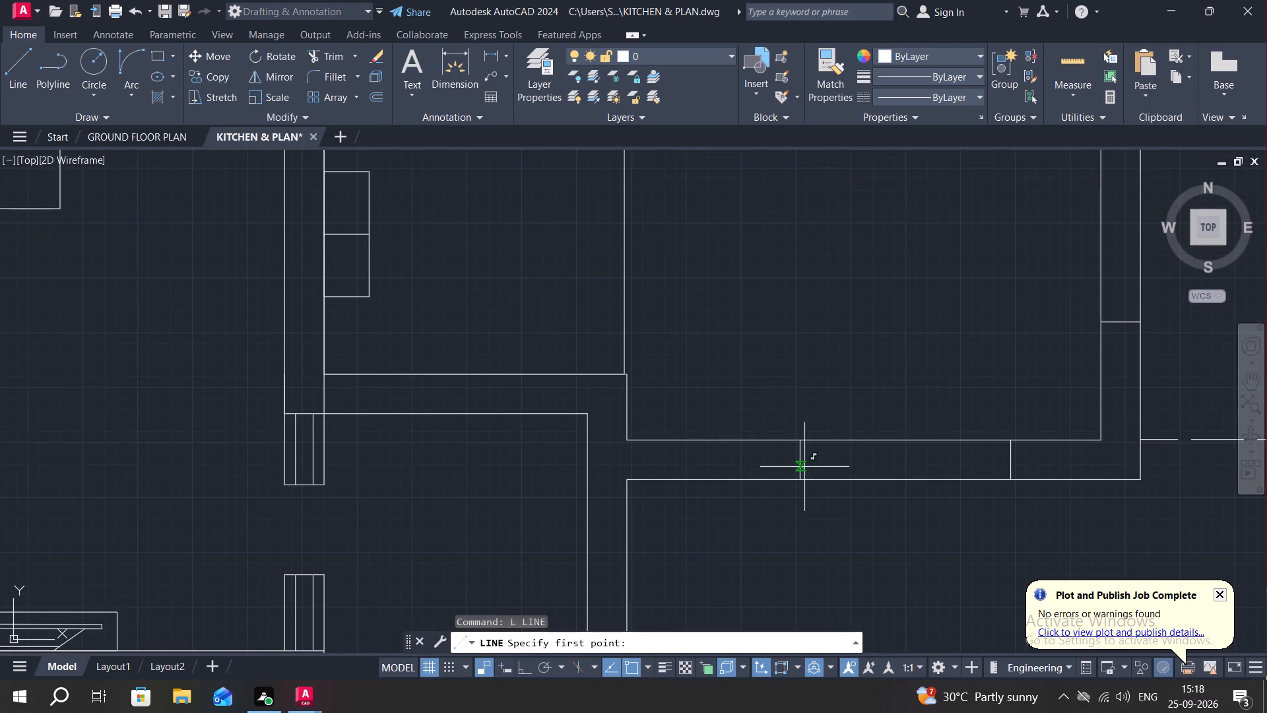
left_click(801, 456)
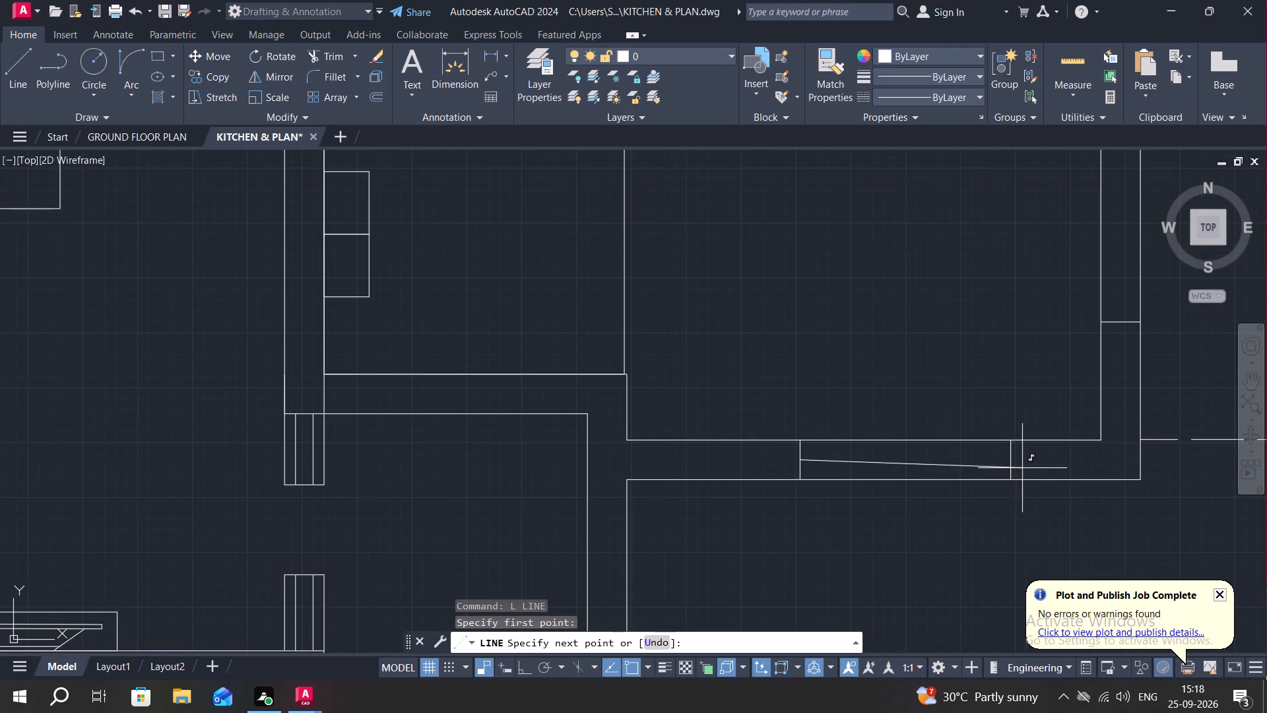
left_click(1010, 461)
key("Escape")
Draw a centre line between the two jambs of the window in the south-east room's east wall.
middle_click_drag(1043, 330, 952, 517)
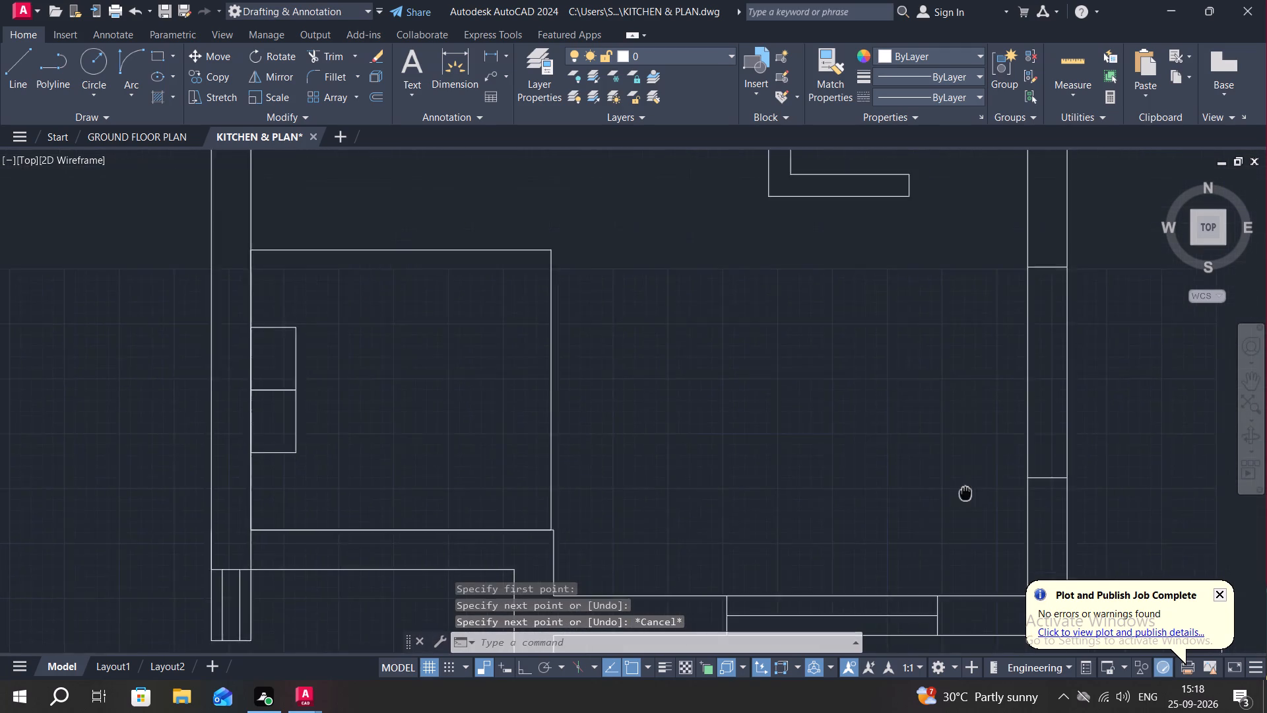
middle_click_drag(952, 517, 905, 617)
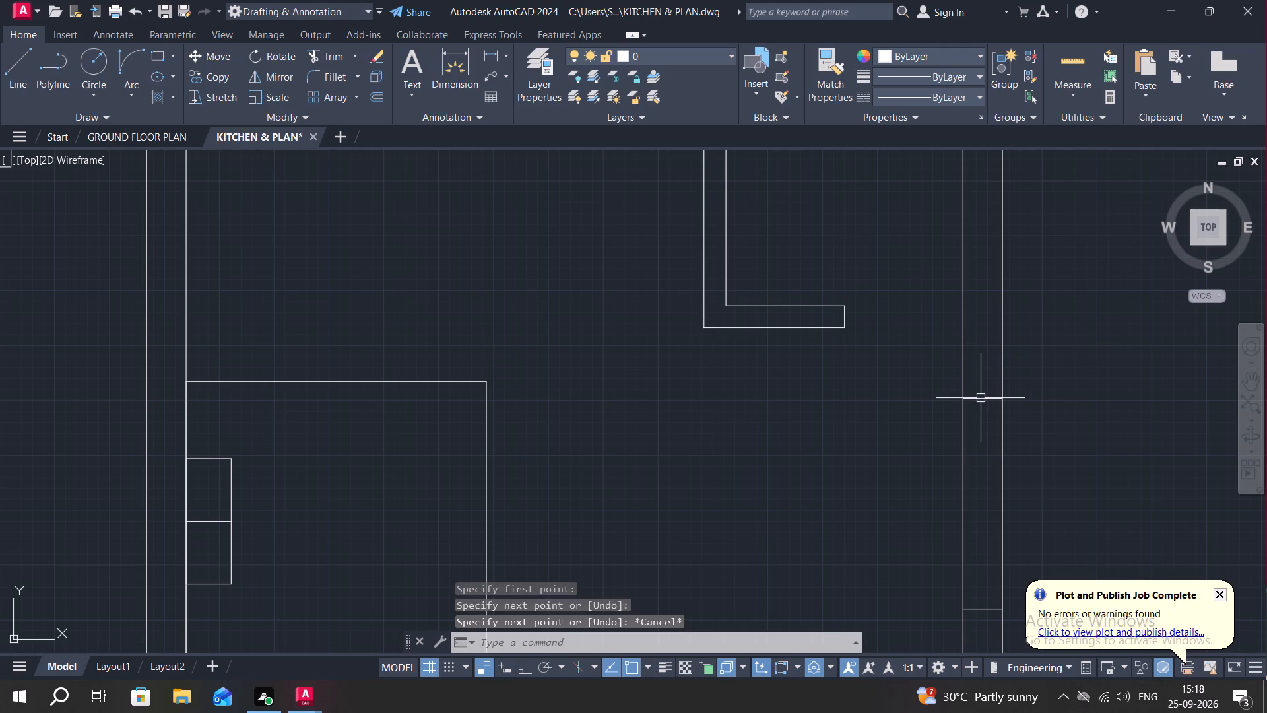
key("space")
left_click(981, 398)
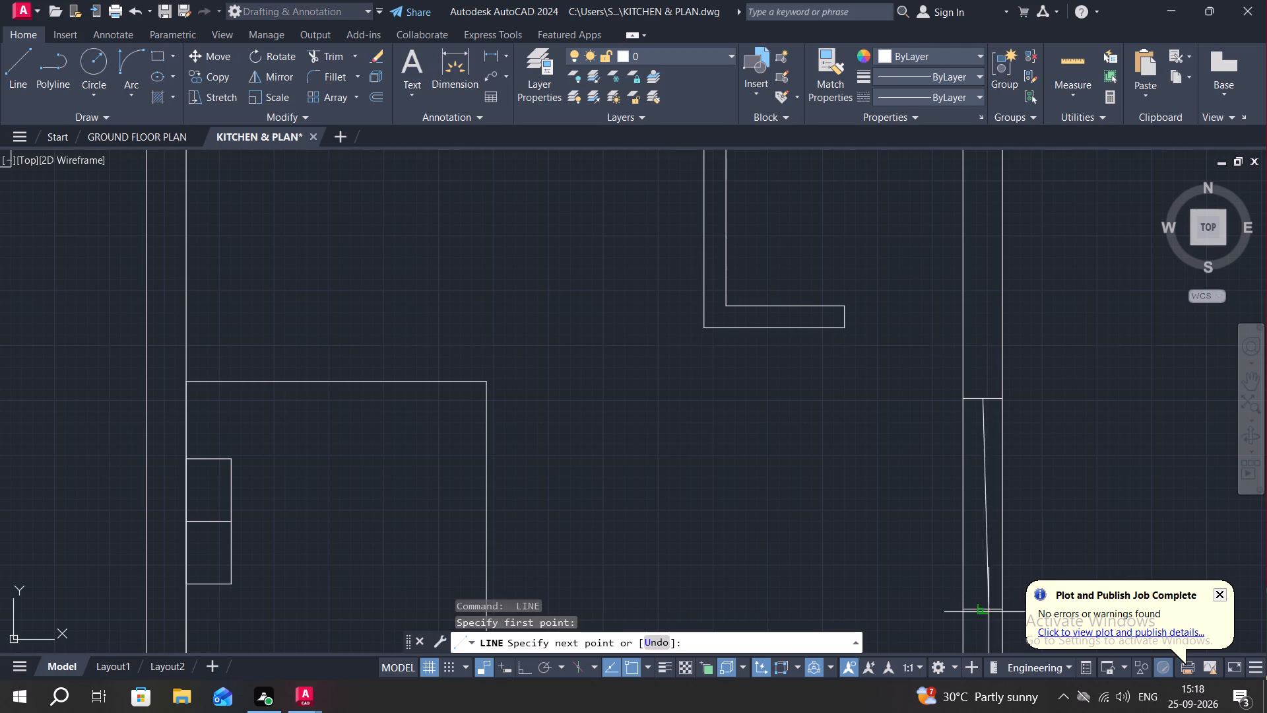
left_click(985, 607)
key("Escape")
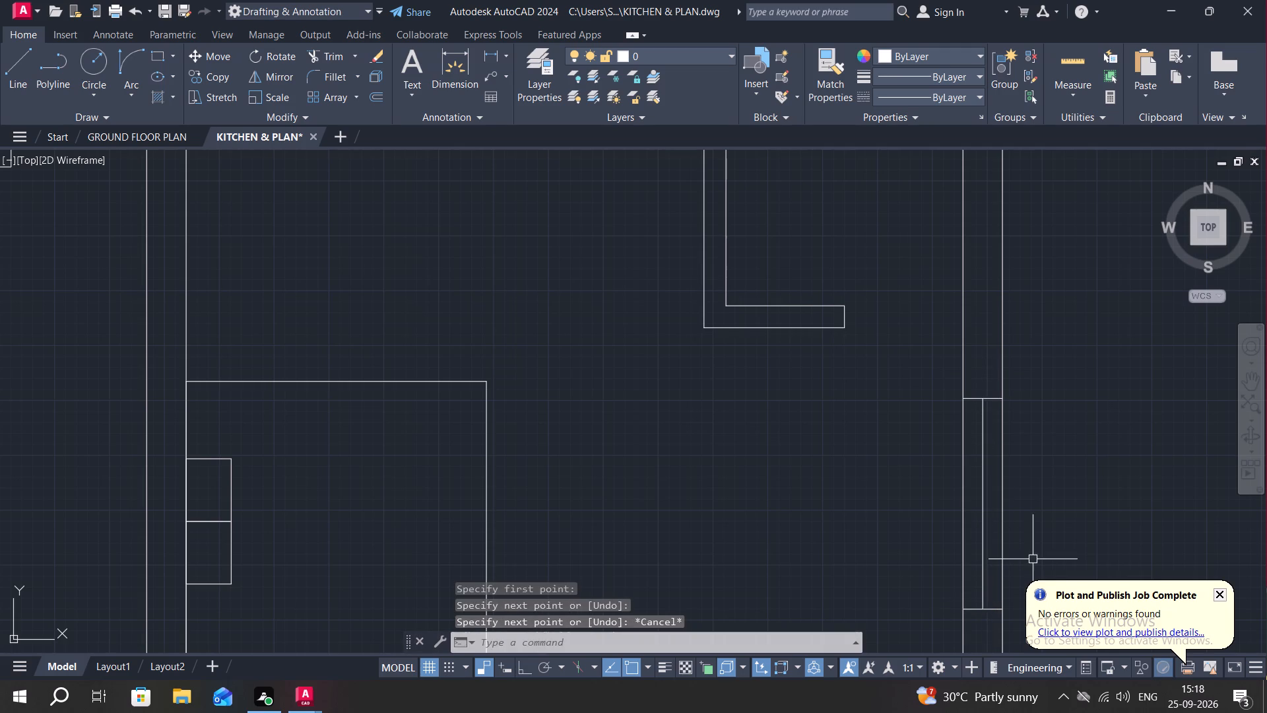
Draw a centre line between the window jambs in the east wall of the small room between the two eastern rooms.
scroll(996, 478, "down", 2)
scroll(998, 351, "down", 2)
scroll(981, 272, "up", 3)
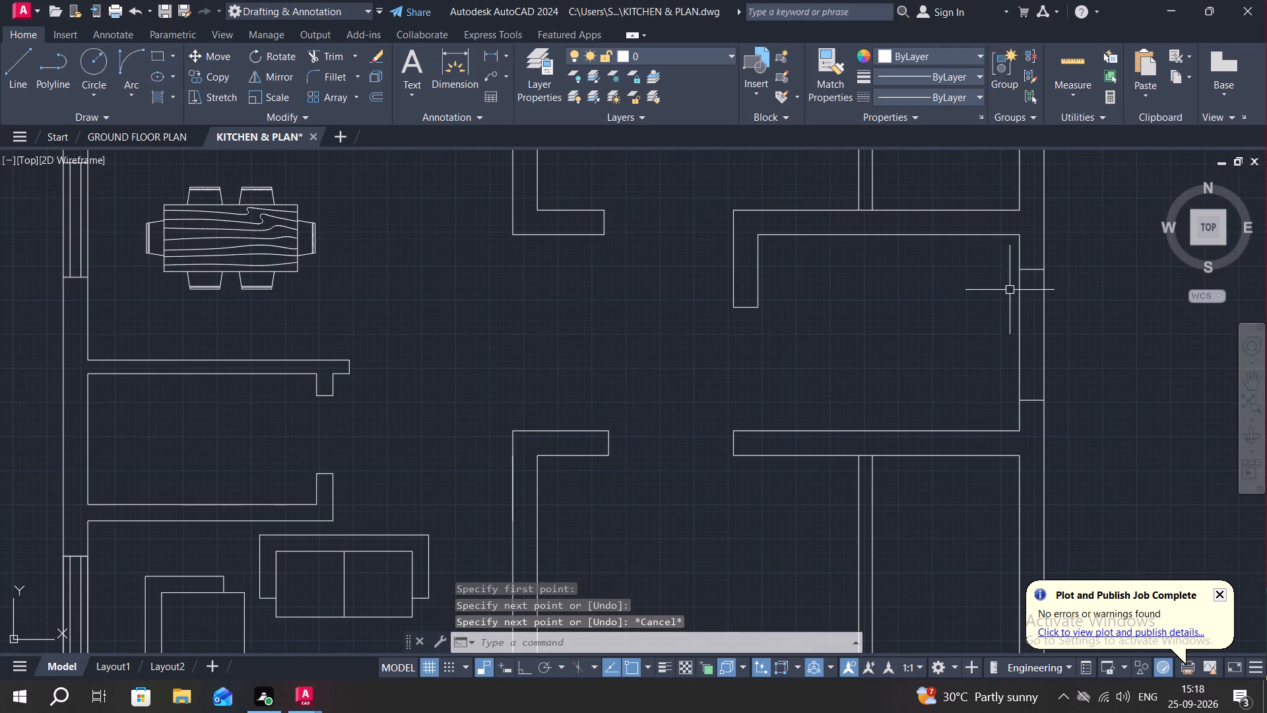
key("space")
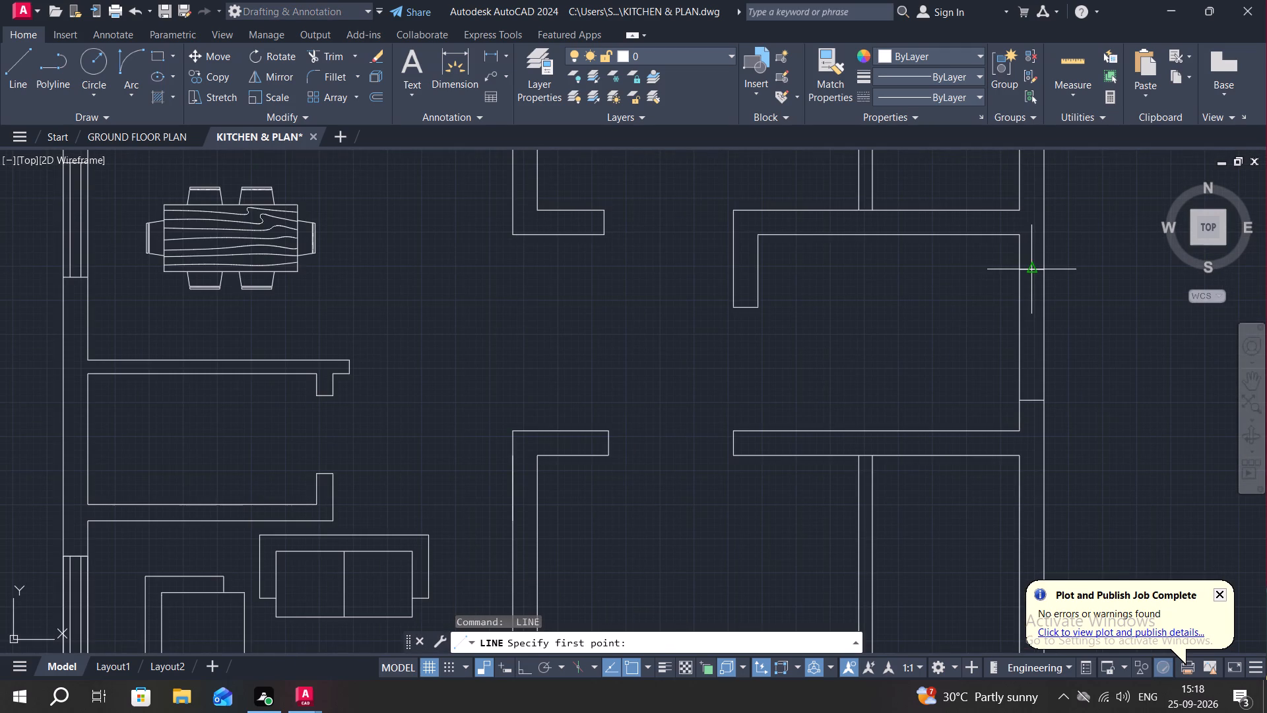
left_click(1034, 268)
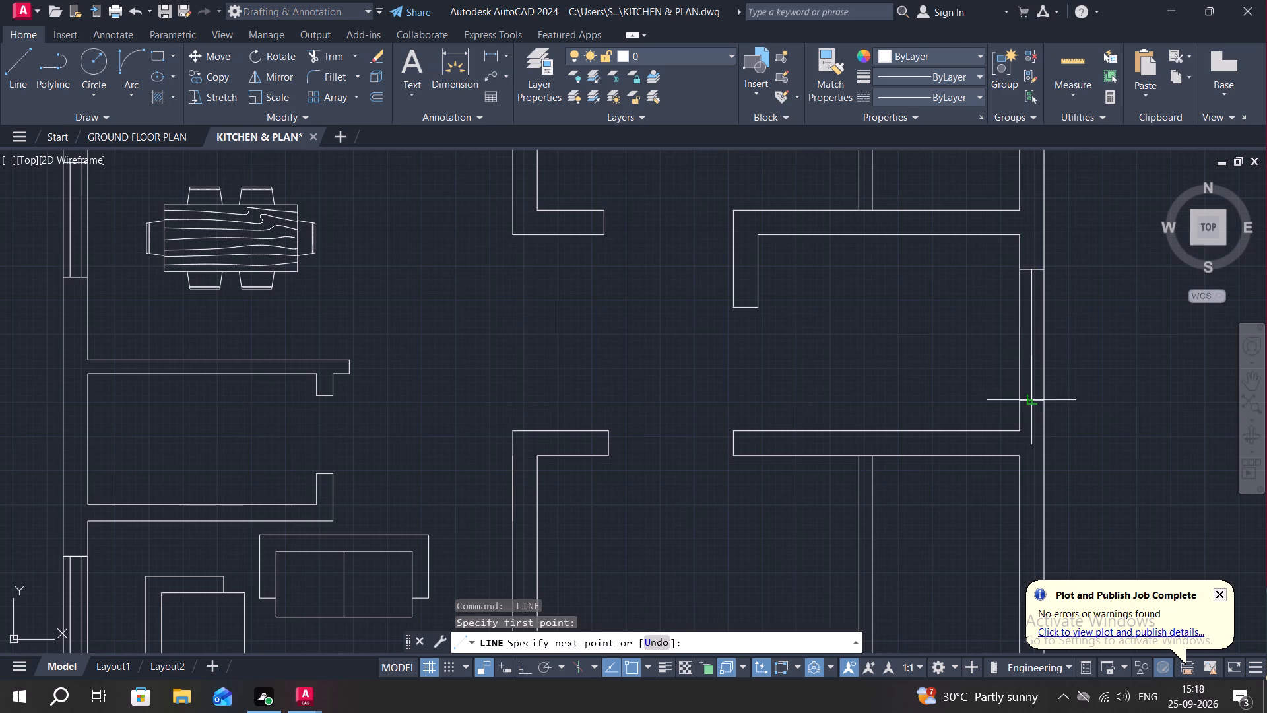
left_click(1032, 401)
key("Escape")
Draw a centre line between the two jambs of the window in the north-east room's north wall.
scroll(952, 378, "down", 2)
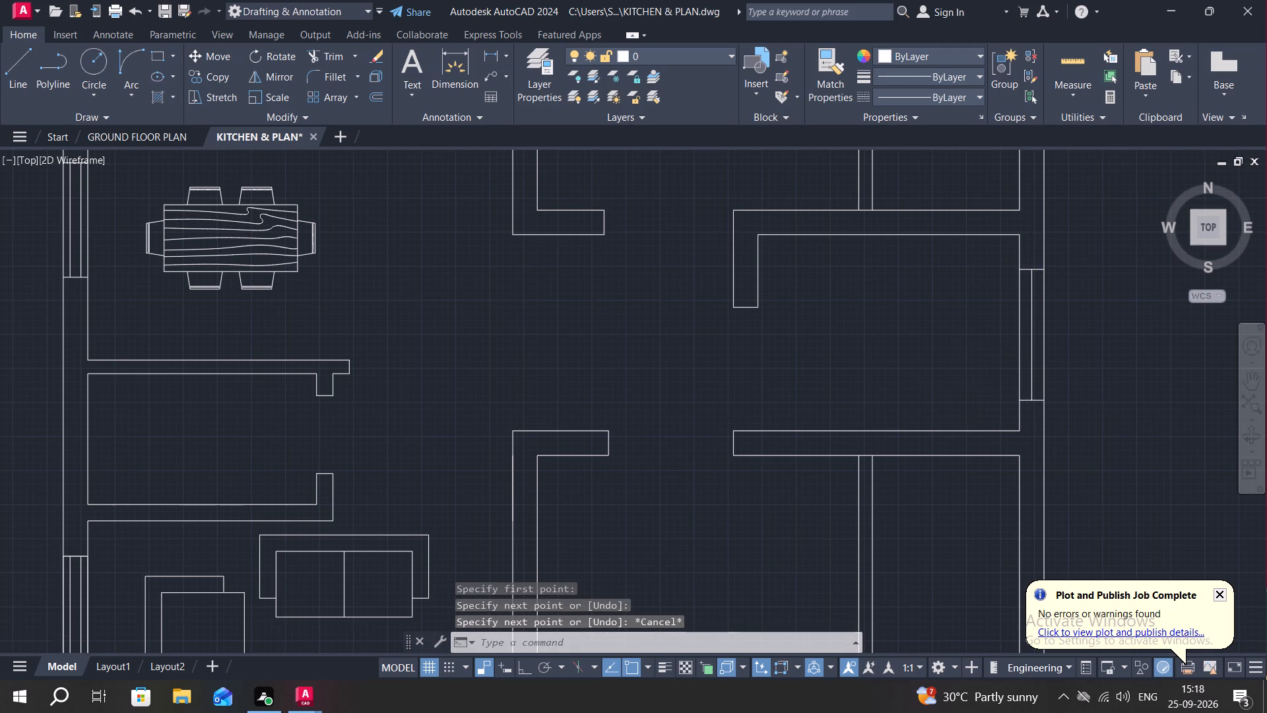
scroll(1082, 393, "down", 2)
scroll(1043, 278, "up", 1)
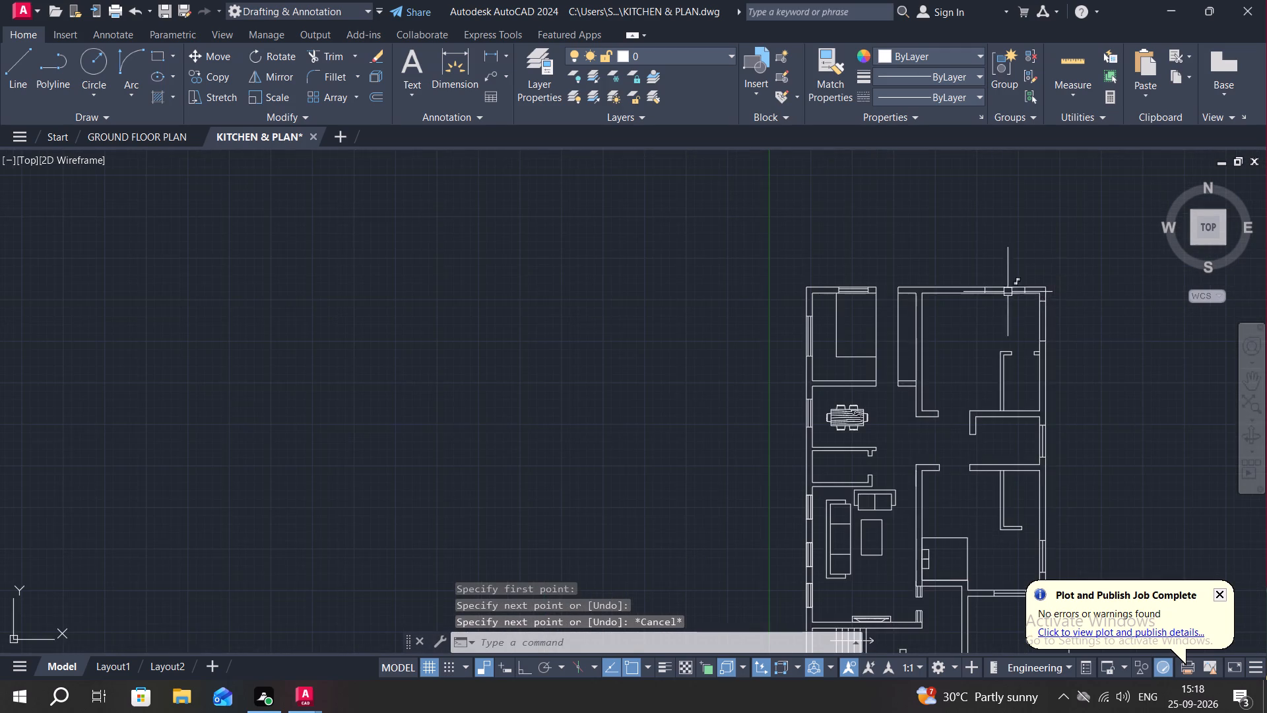
scroll(1002, 287, "up", 2)
scroll(937, 291, "up", 1)
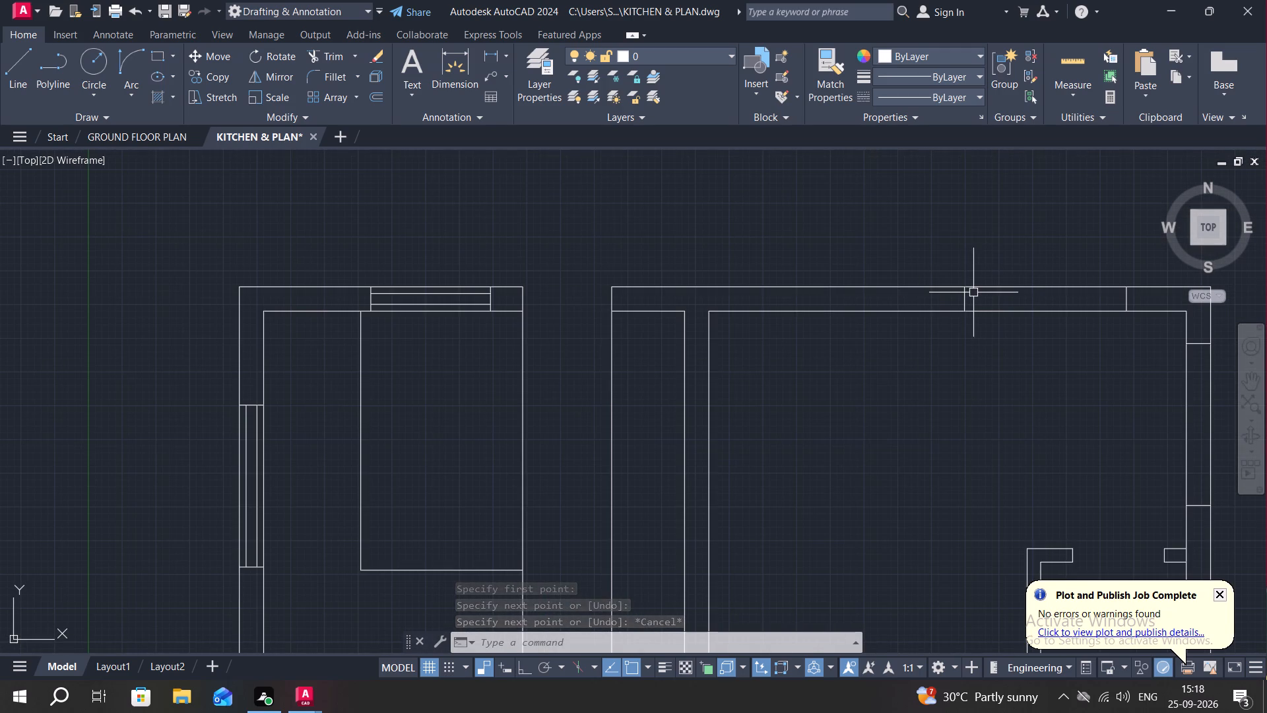
key("space")
left_click(965, 299)
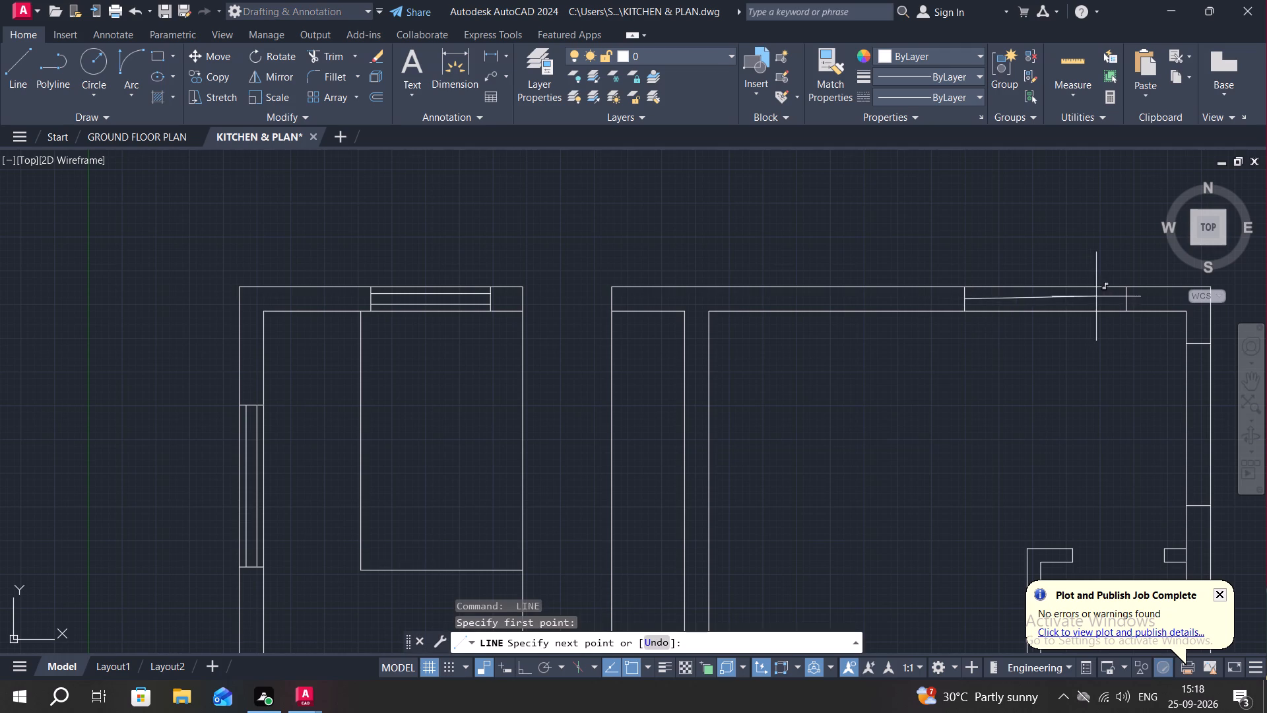
left_click(1128, 303)
key("space")
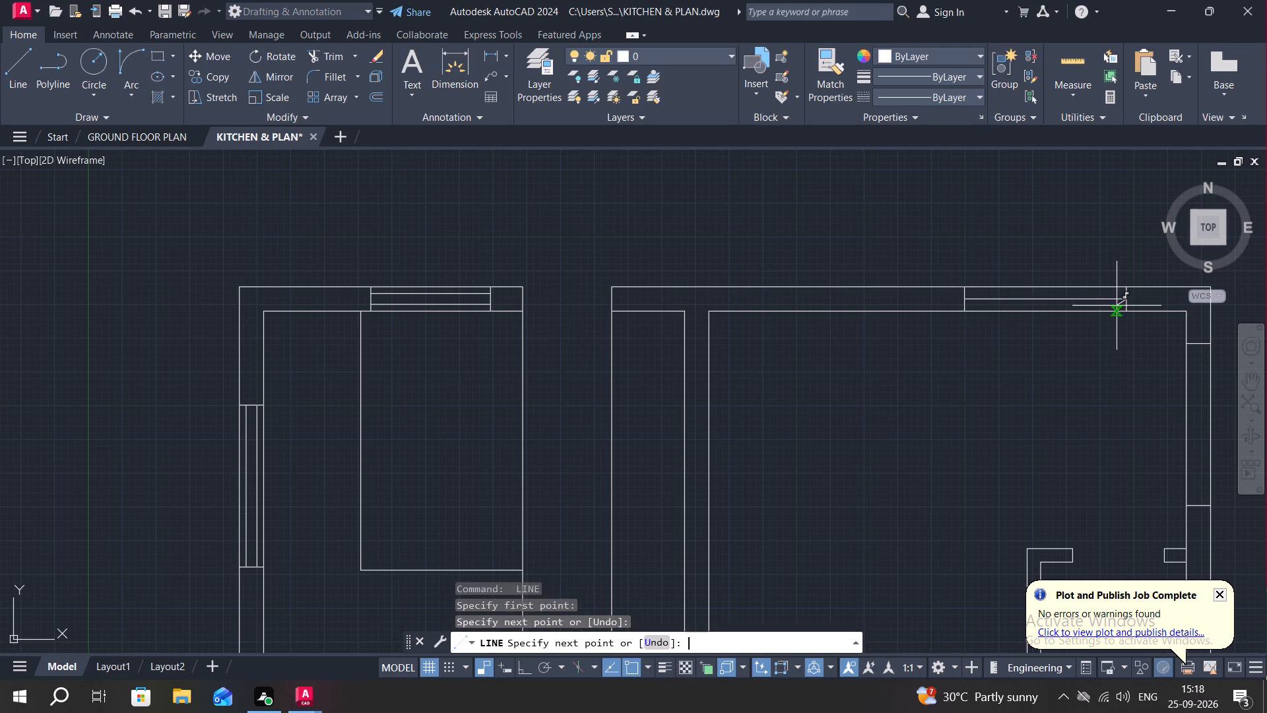
Draw a centre line between the two jambs of the window in the north-east room's east wall.
middle_click_drag(1154, 344, 1093, 316)
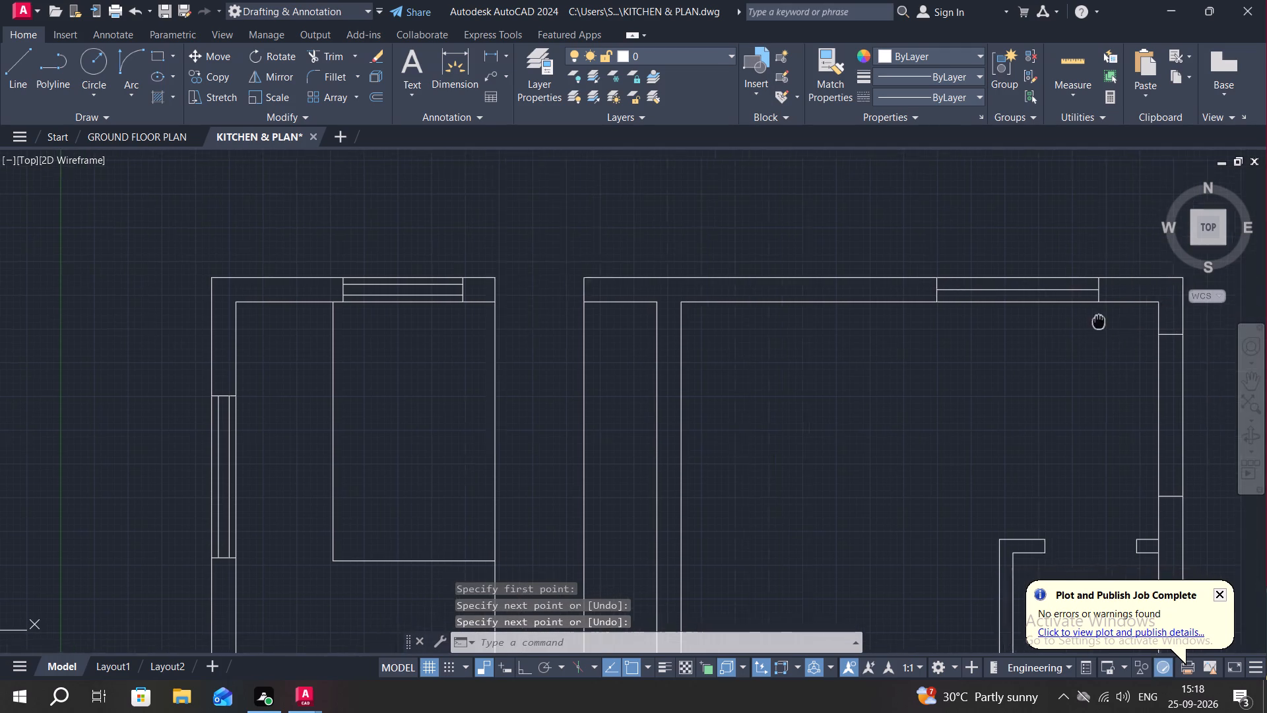
middle_click_drag(1093, 316, 975, 250)
key("space")
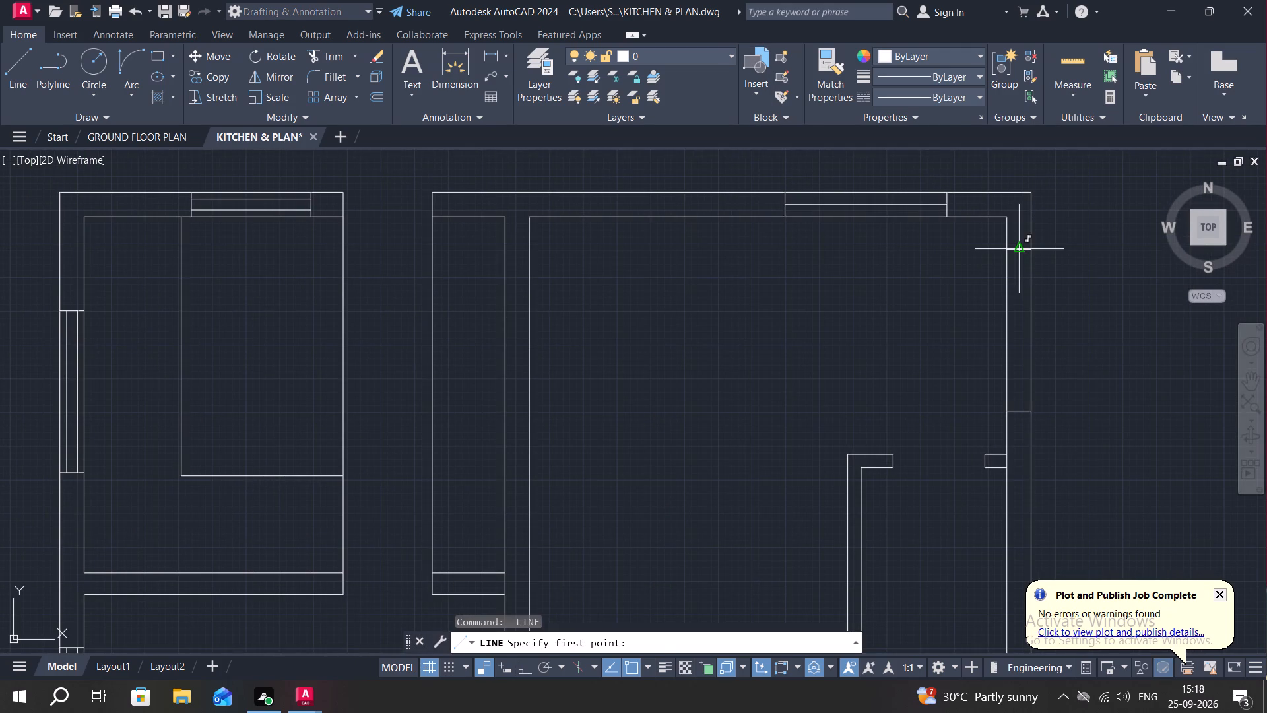
left_click(1020, 250)
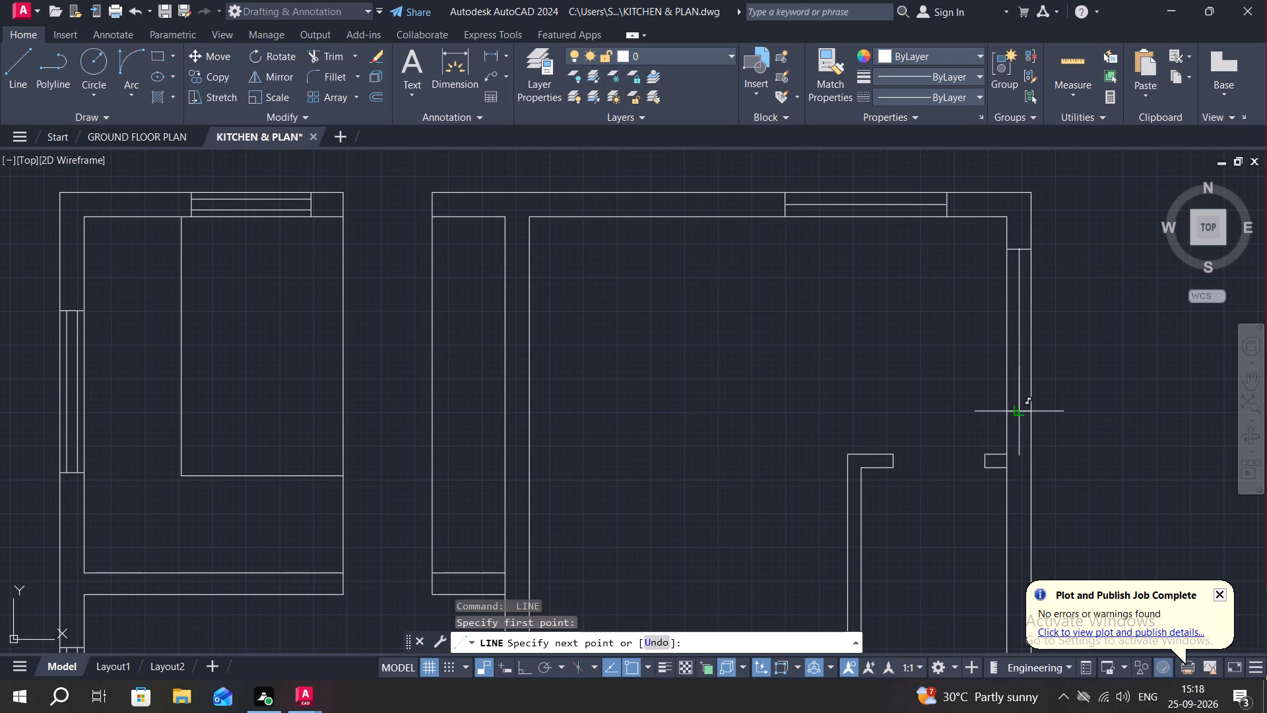
left_click(1019, 412)
key("Escape")
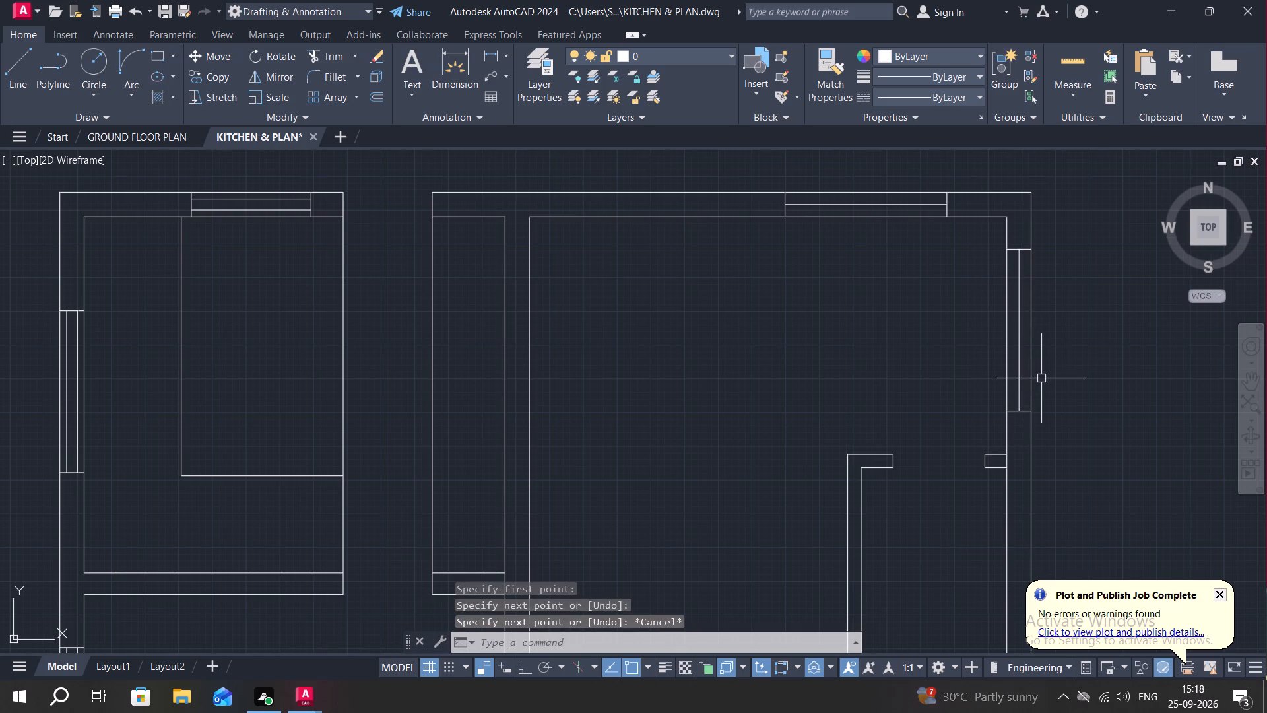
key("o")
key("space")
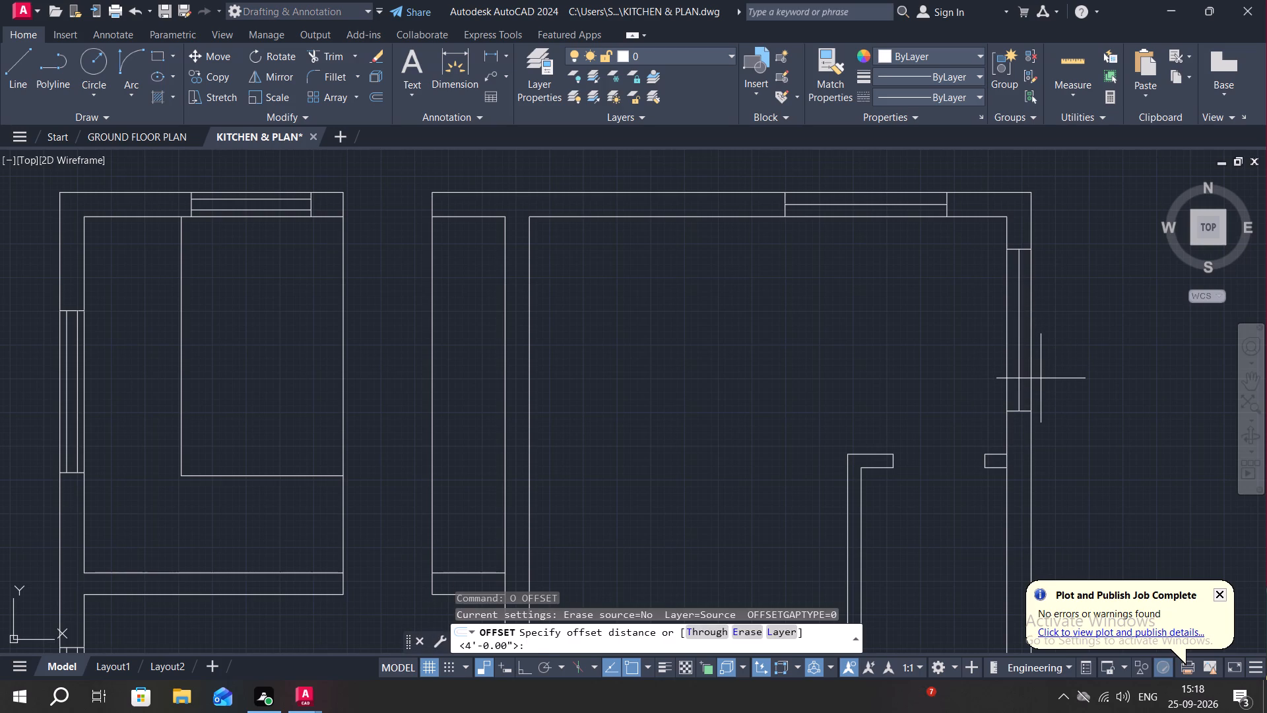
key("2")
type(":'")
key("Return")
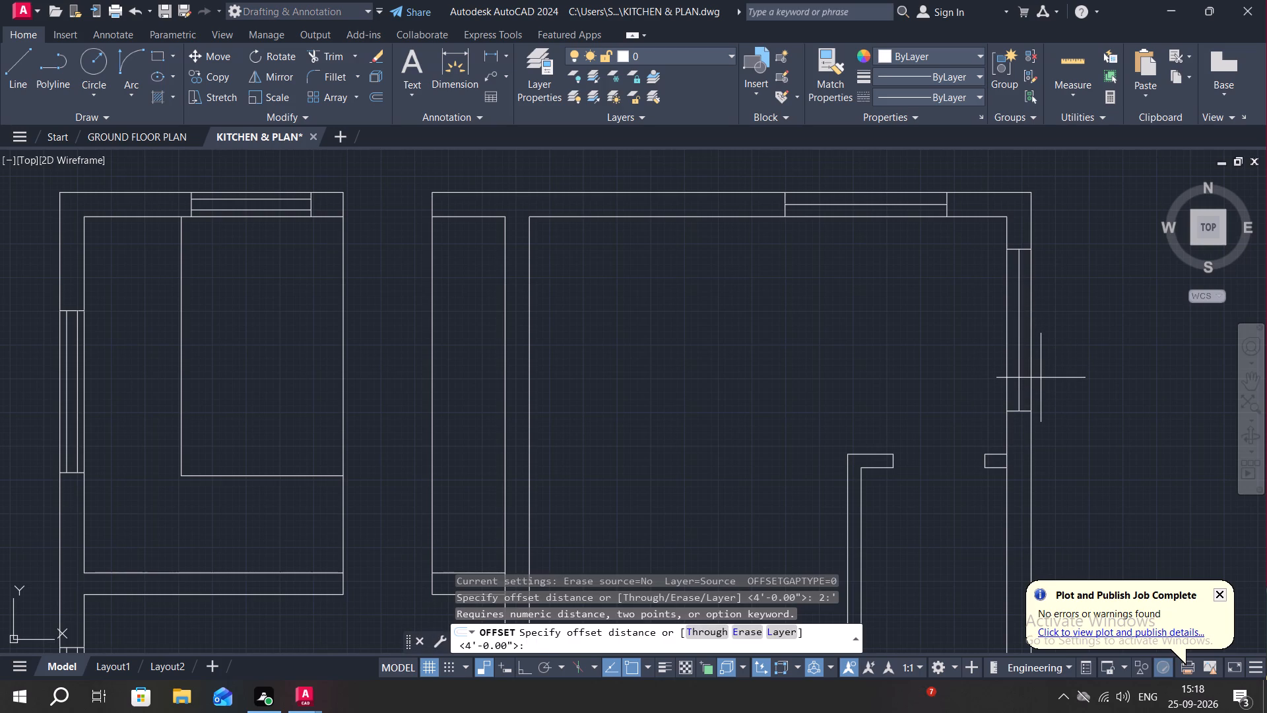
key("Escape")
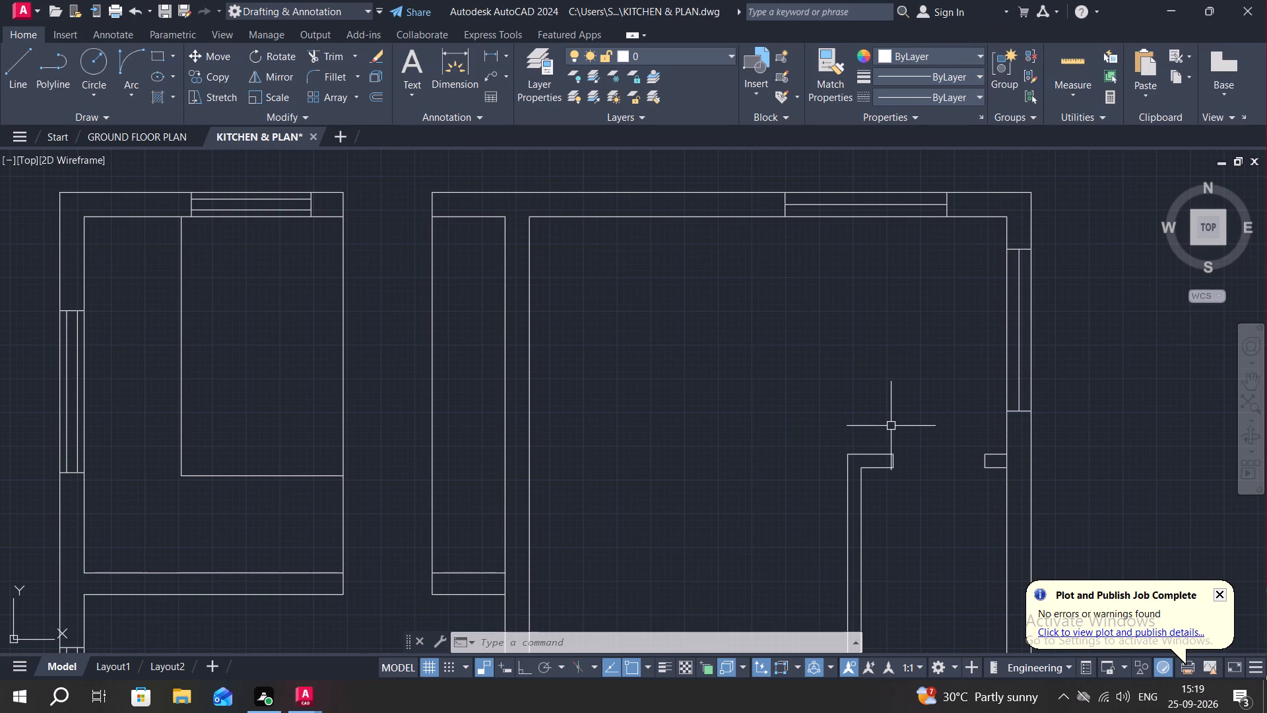
Offset the centre line of the north-east room's north-wall window 2" to both its south and north sides.
key("o")
key("space")
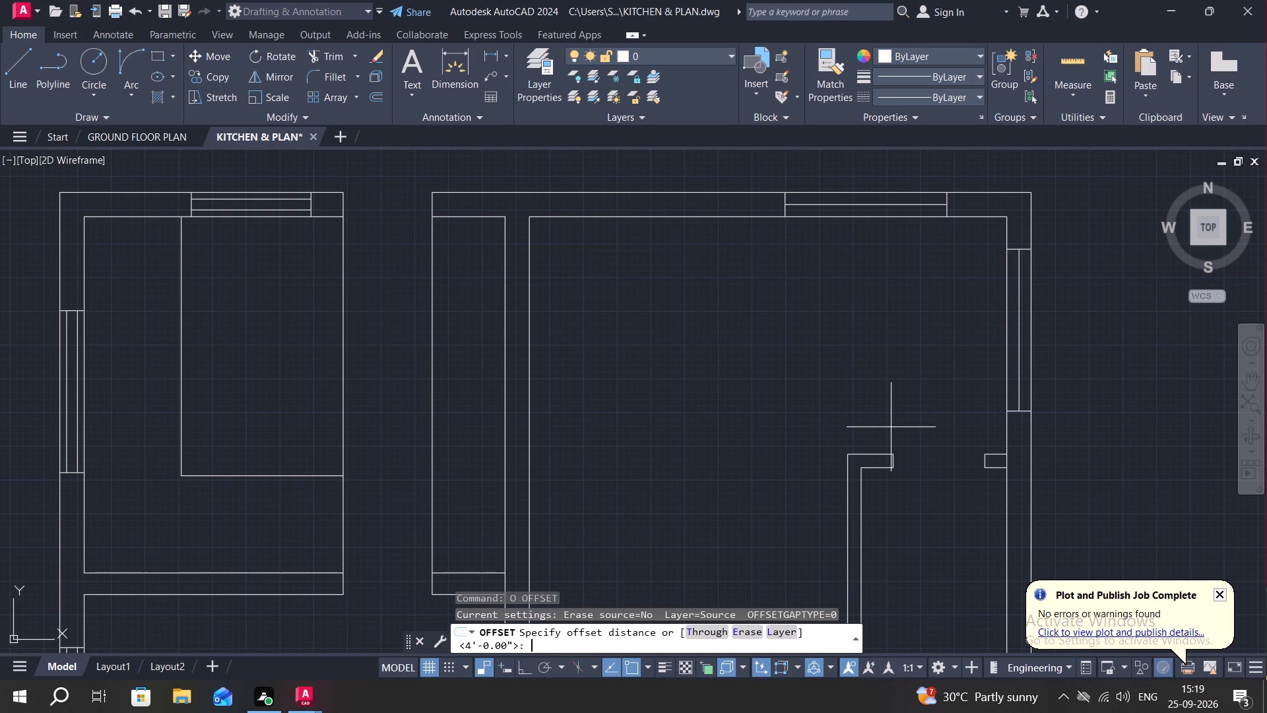
key("2")
key("shift+quotedbl")
key("Return")
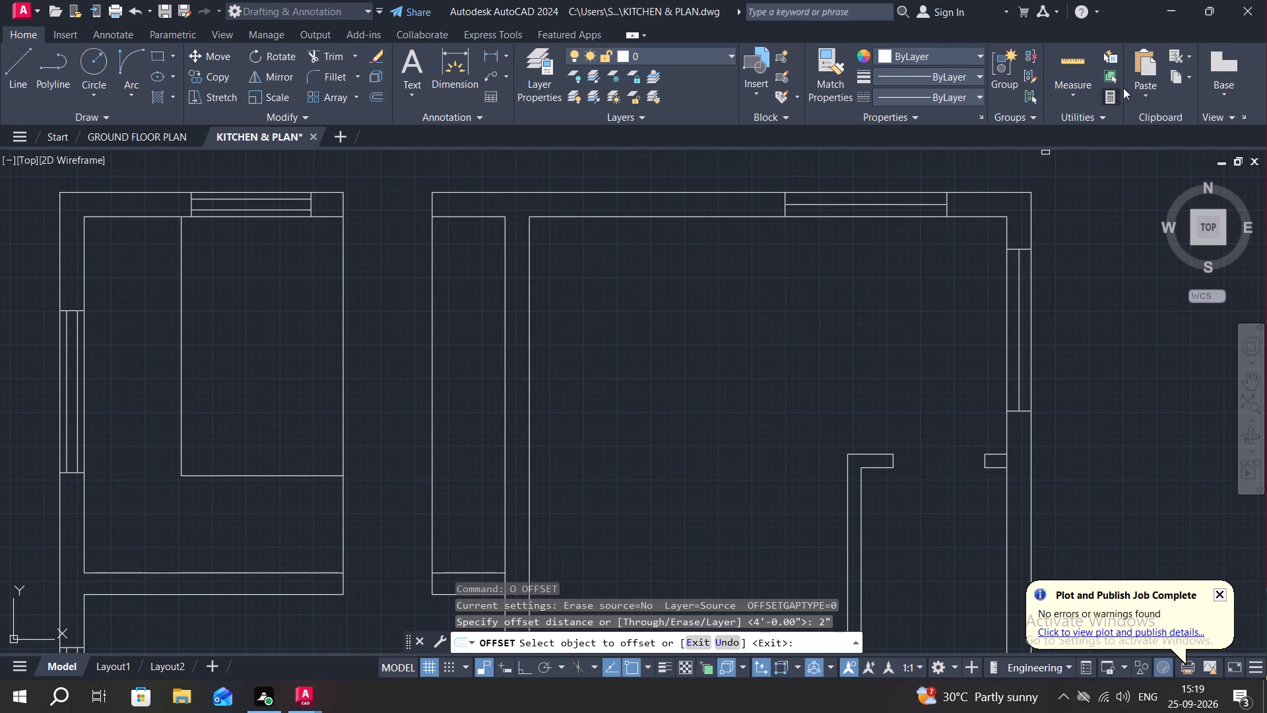
left_click(923, 203)
left_click(929, 215)
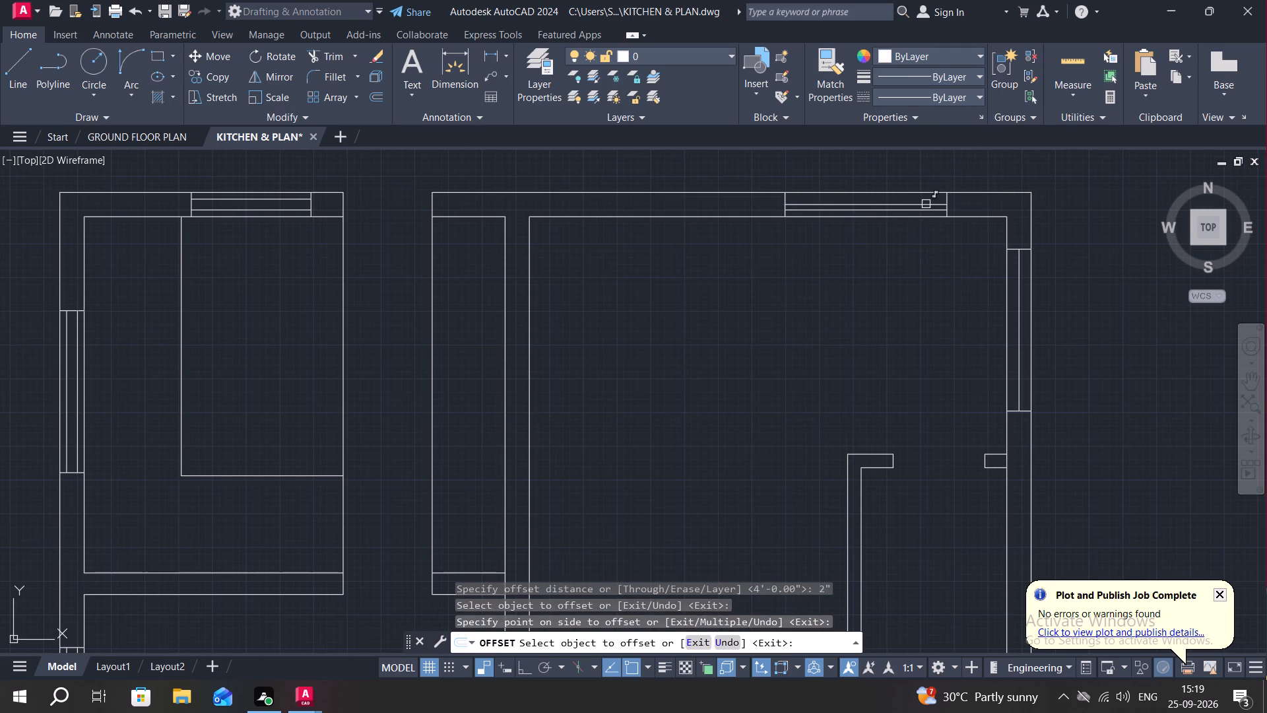
left_click(926, 204)
left_click(925, 197)
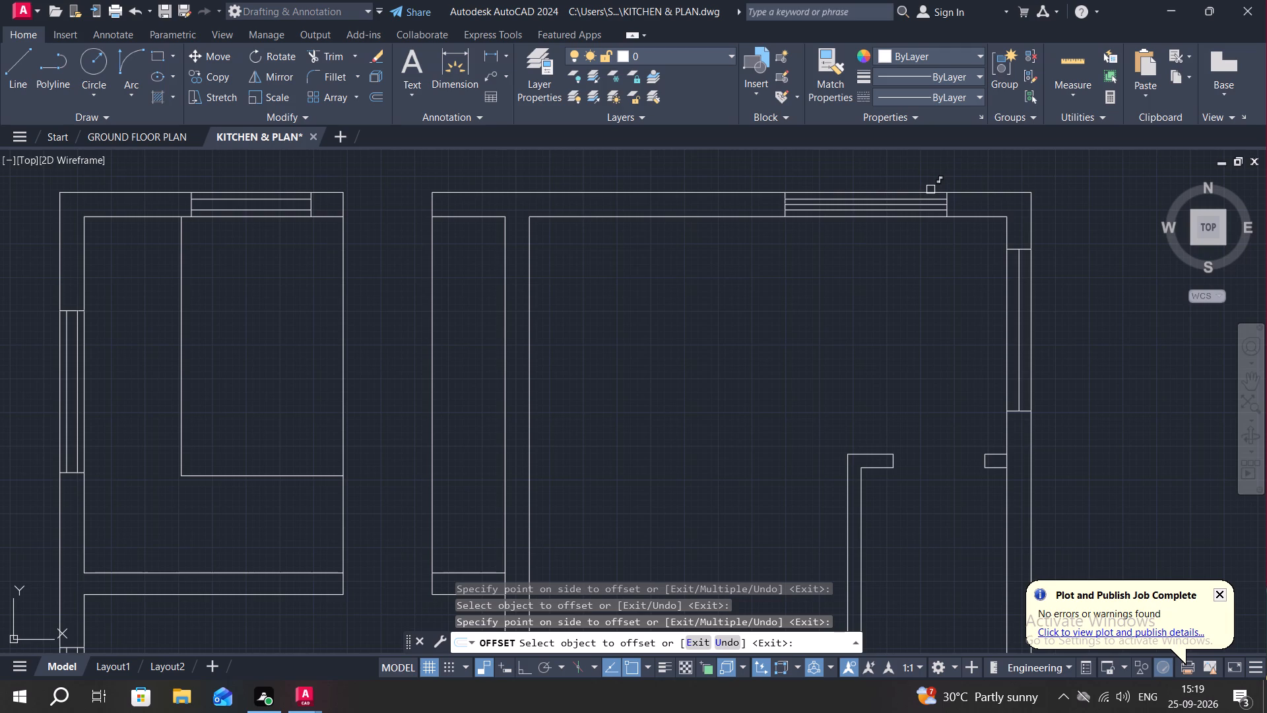
Offset the centre line of the north-east room's east-wall window 2" to both its west and east sides.
scroll(1053, 334, "up", 1)
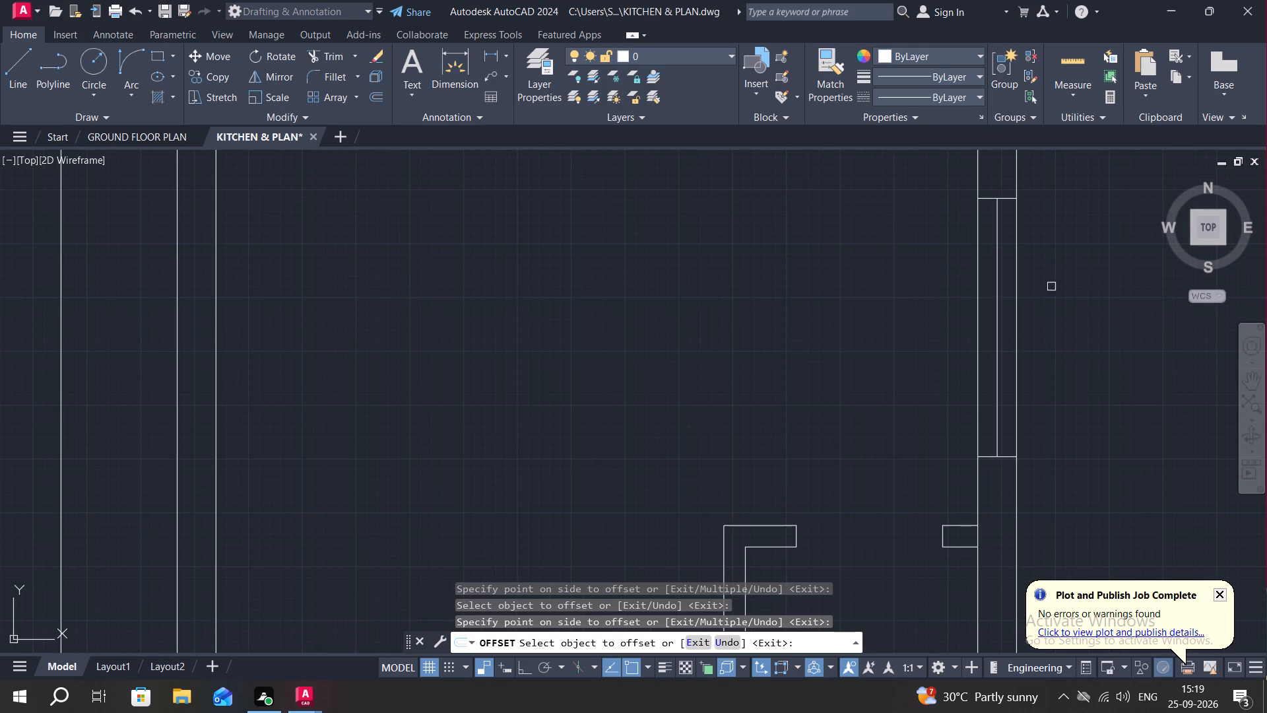
left_click(997, 343)
left_click(985, 349)
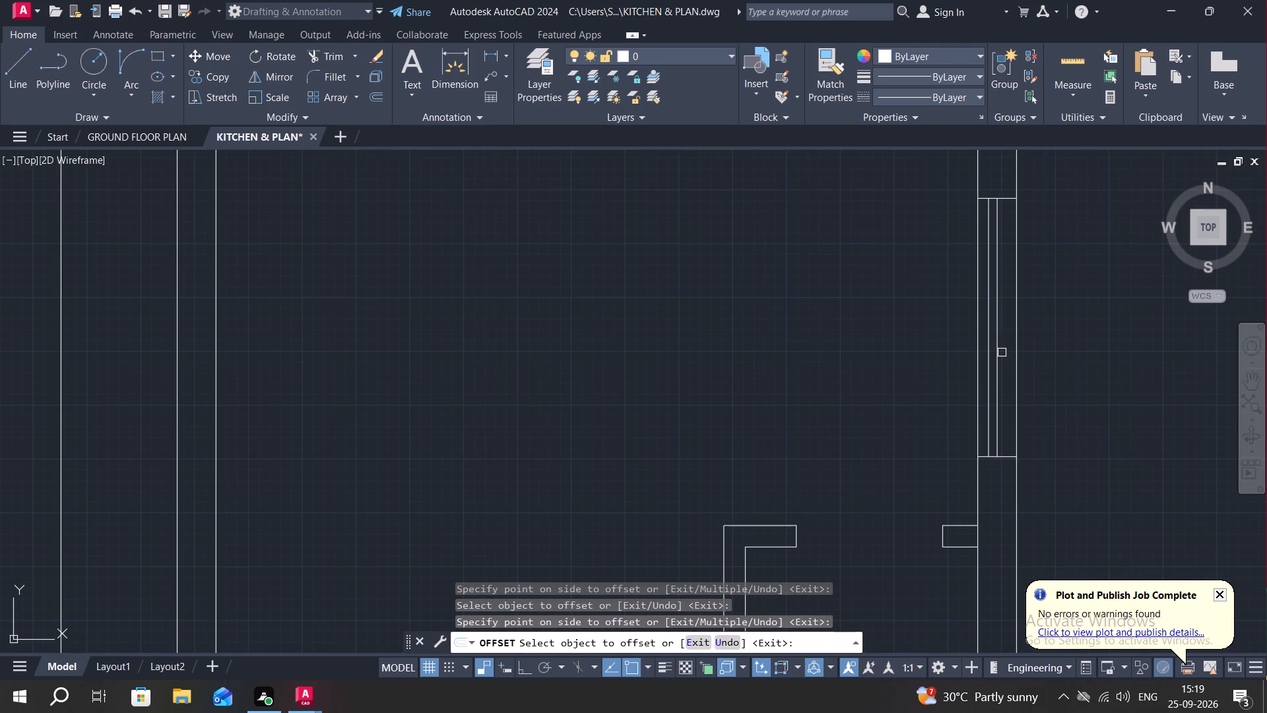
left_click(999, 349)
left_click(1008, 354)
Offset the window centre line in the small middle room's east wall 2" to both its west and east sides.
scroll(1068, 384, "down", 1)
middle_click_drag(1074, 395, 1093, 246)
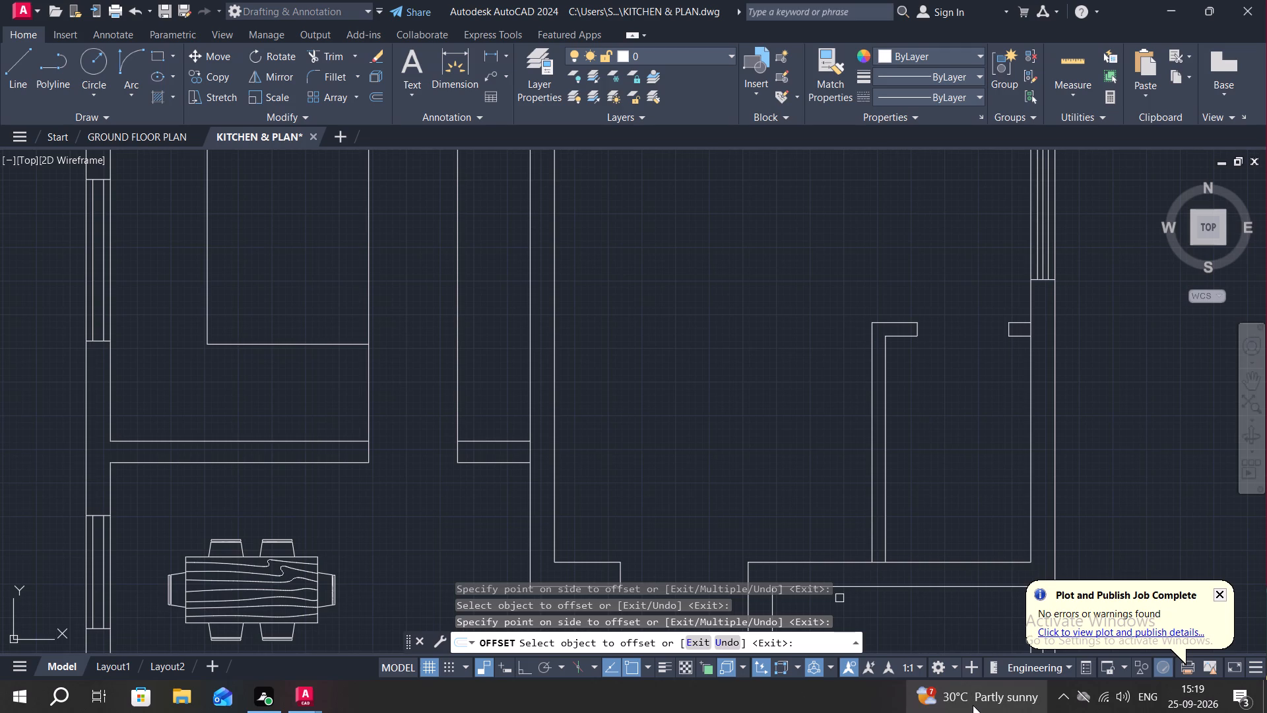
middle_click_drag(959, 696, 946, 327)
middle_click_drag(952, 481, 969, 193)
scroll(990, 306, "down", 1)
middle_click_drag(1020, 307, 1046, 24)
scroll(1046, 57, "down", 1)
scroll(1039, 245, "up", 3)
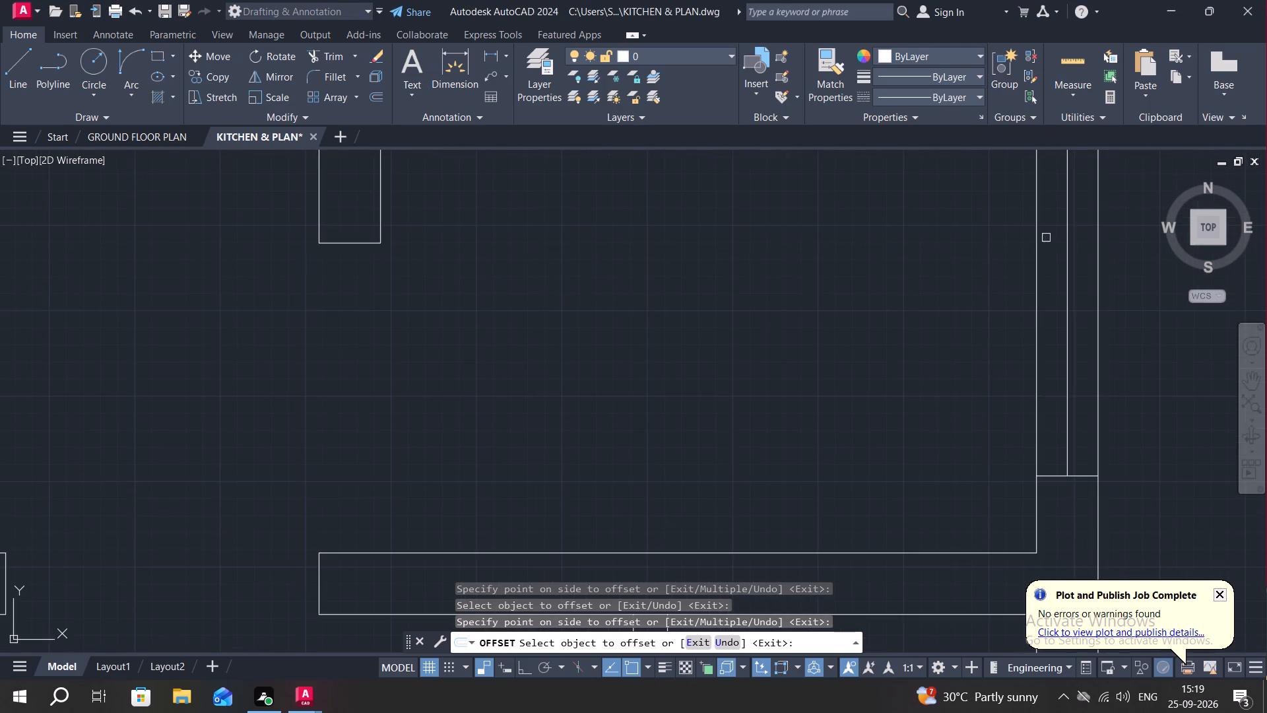
left_click(1064, 247)
left_click(1041, 259)
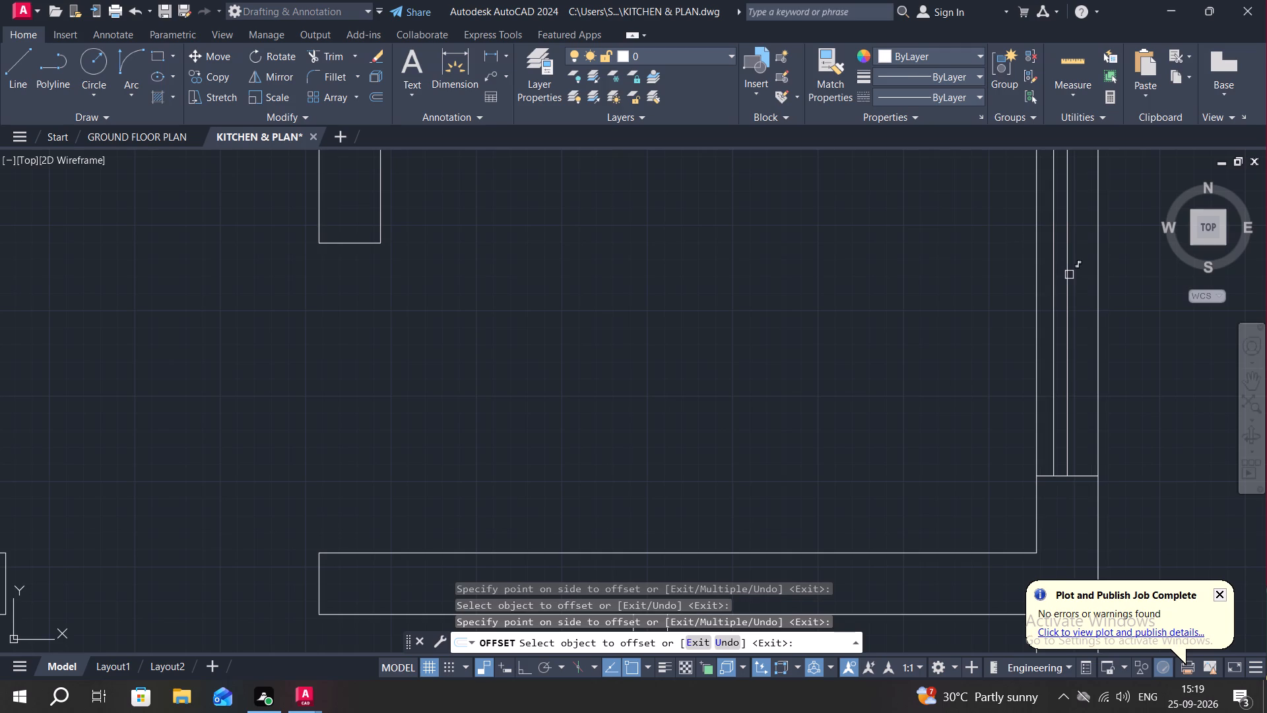
left_click(1066, 273)
left_click(1084, 283)
Offset the window centre line in the south-east room's east wall 2" to both its west and east sides.
scroll(791, 292, "down", 1)
middle_click_drag(902, 473, 898, 306)
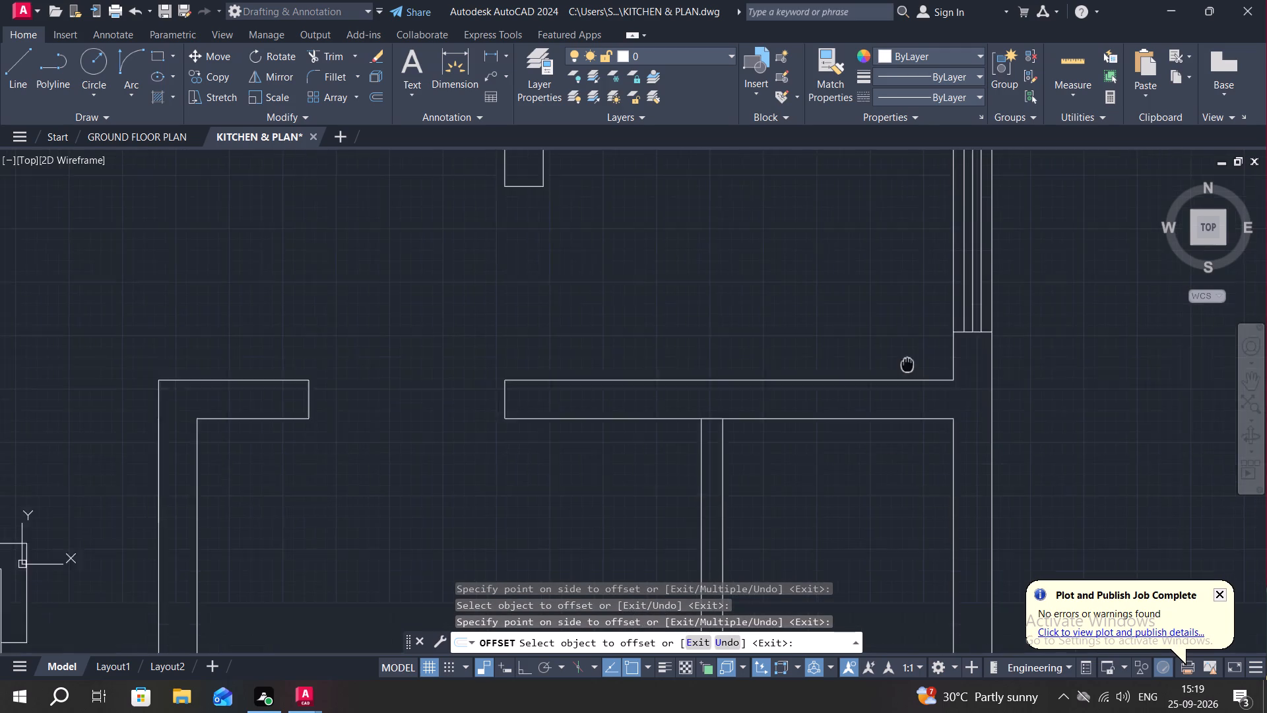
middle_click_drag(898, 306, 896, 262)
middle_click_drag(865, 415, 922, 71)
scroll(863, 300, "down", 2)
scroll(938, 380, "up", 3)
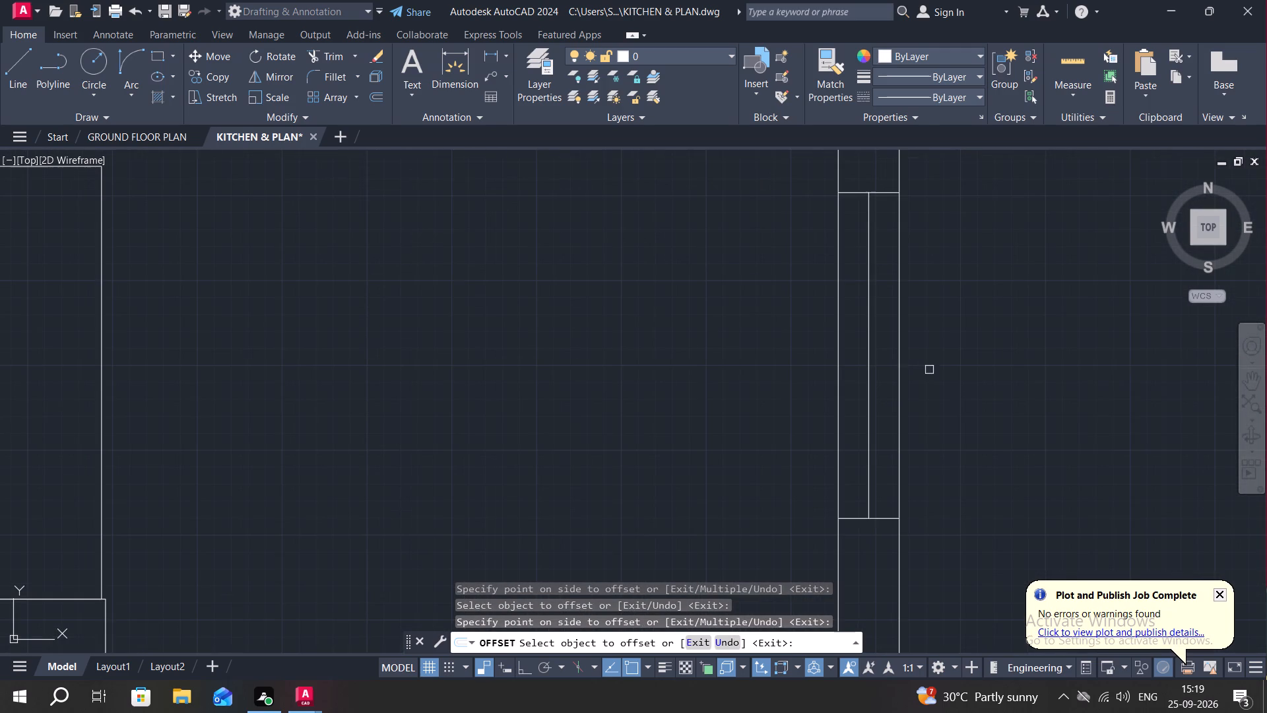
left_click(868, 365)
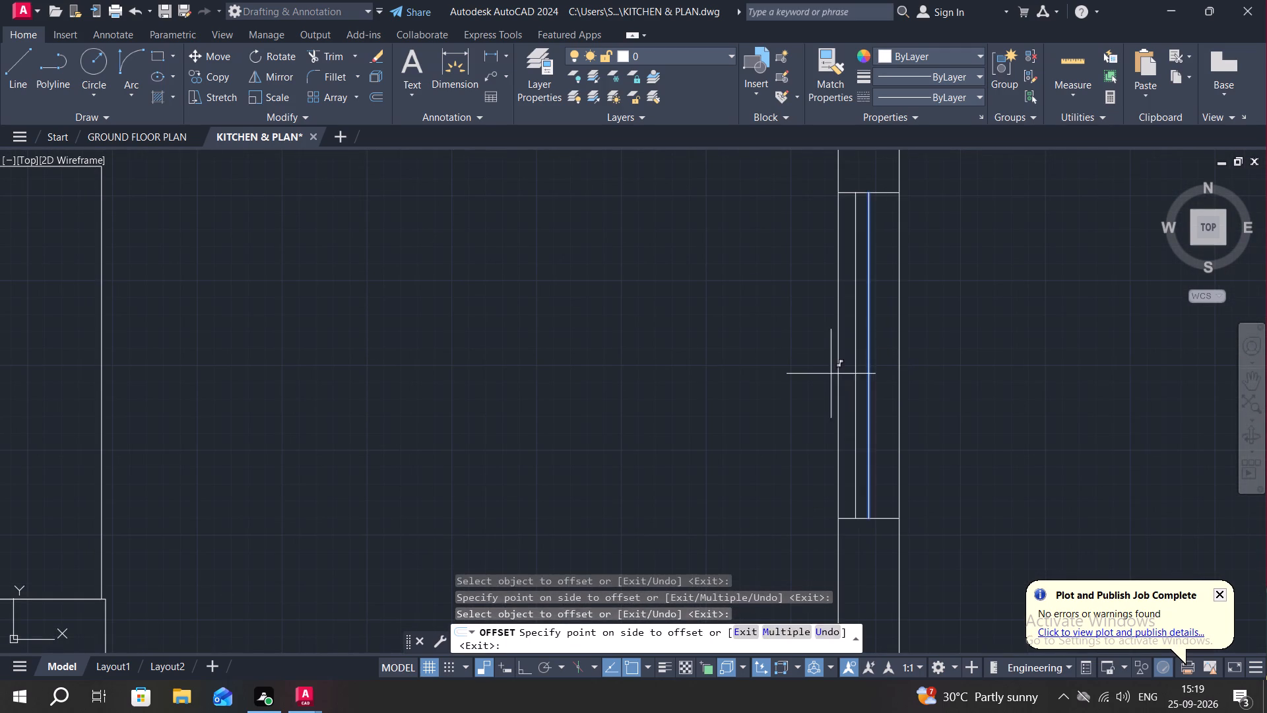
left_click(827, 376)
left_click(870, 382)
left_click(892, 396)
Offset the centre line of the south-east room's south-wall window 2" to both its north and south sides.
scroll(962, 368, "down", 2)
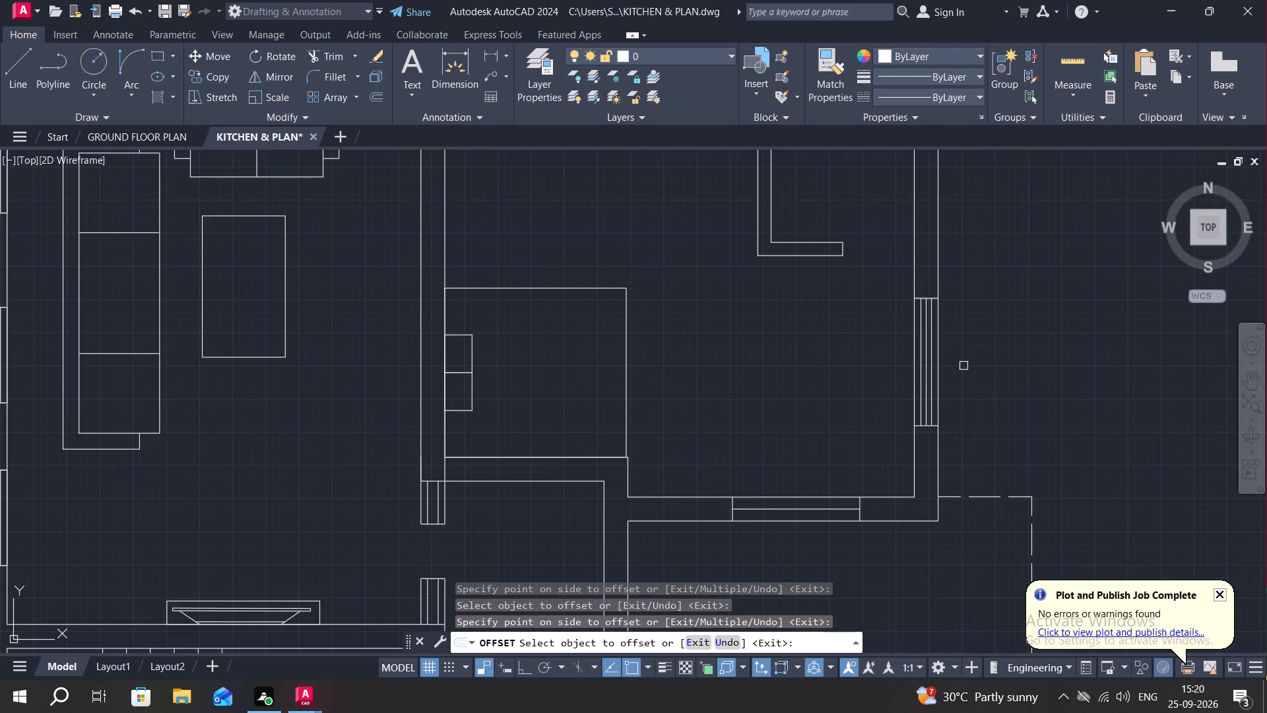
middle_click_drag(965, 384, 984, 283)
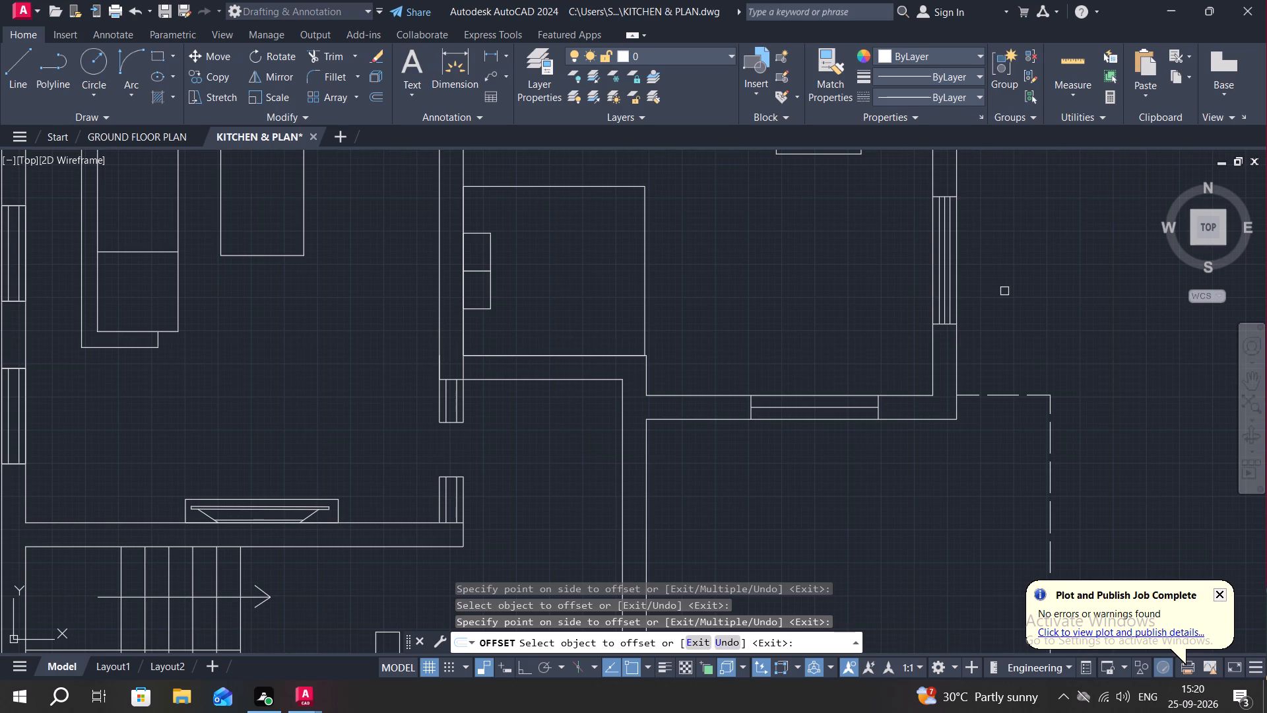
middle_click_drag(921, 410, 972, 377)
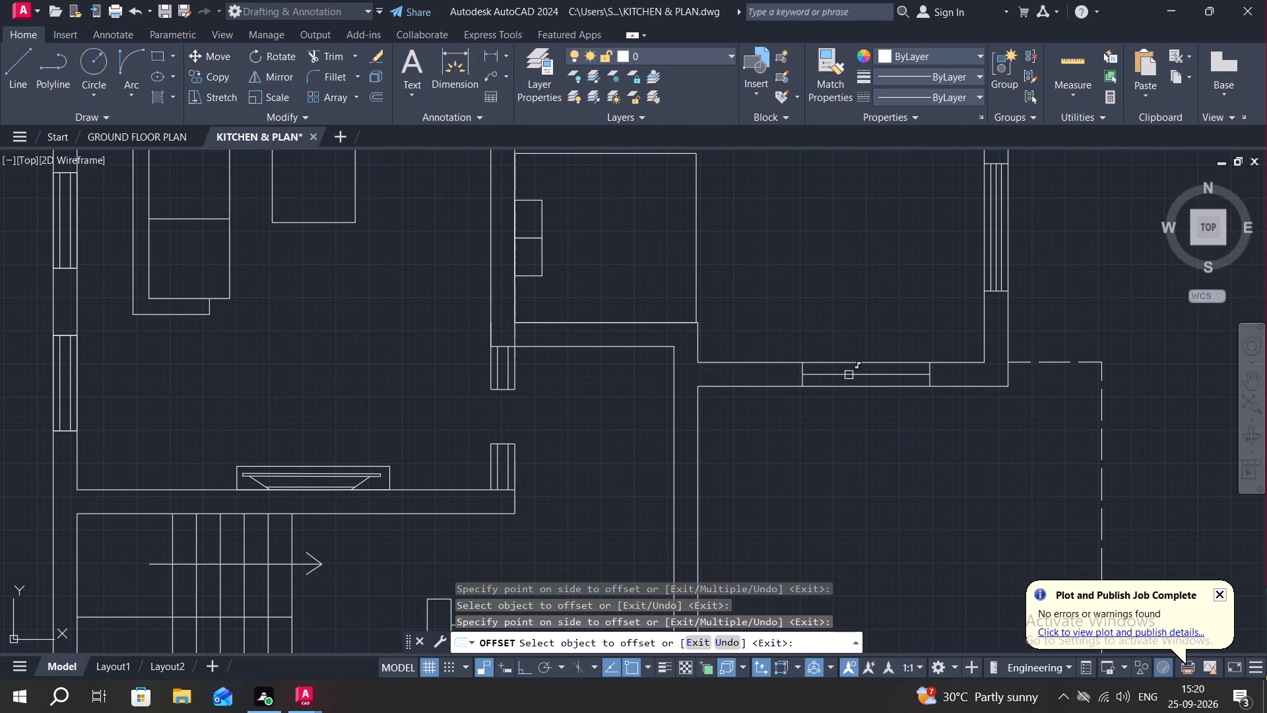
scroll(849, 375, "up", 2)
left_click(868, 370)
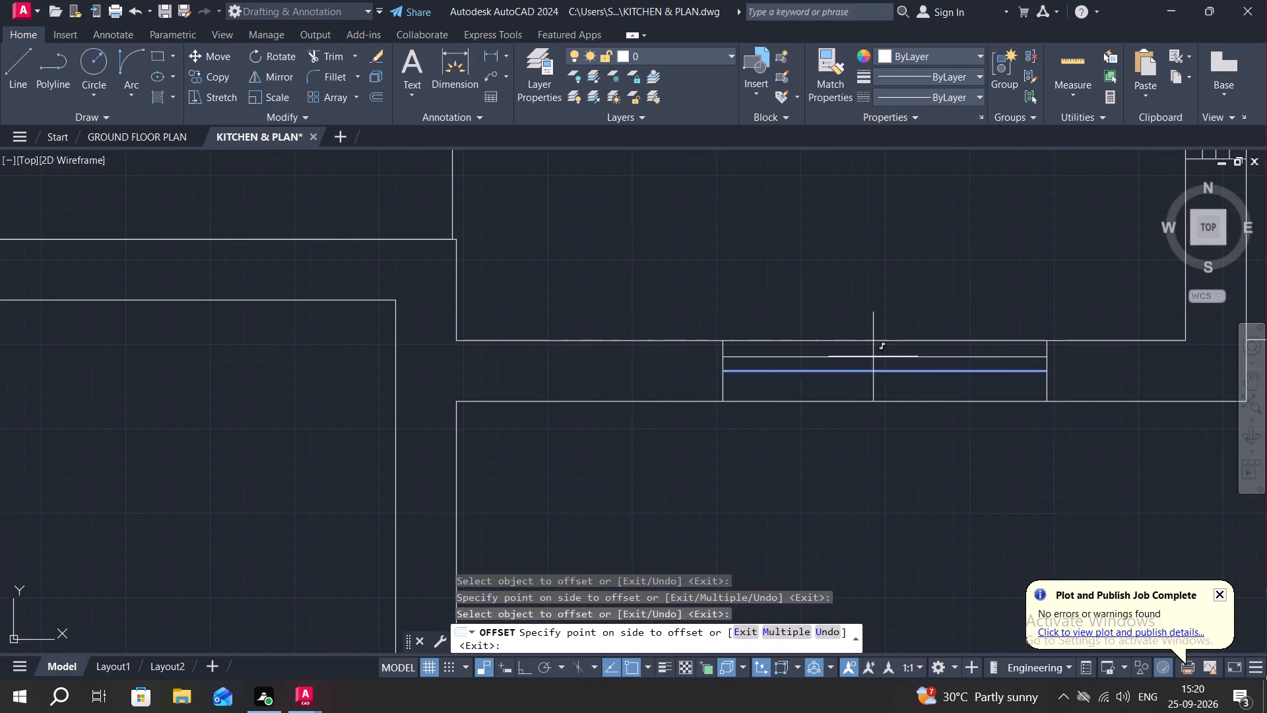
left_click(873, 355)
left_click(891, 371)
left_click(897, 384)
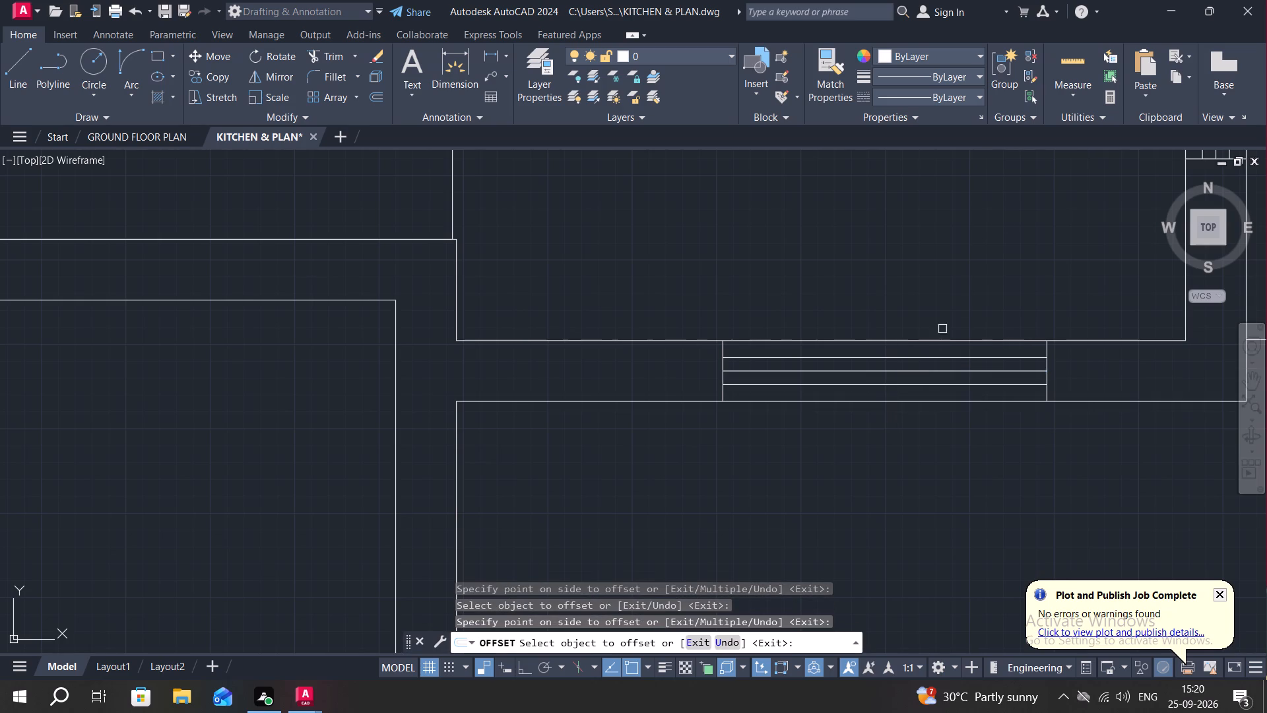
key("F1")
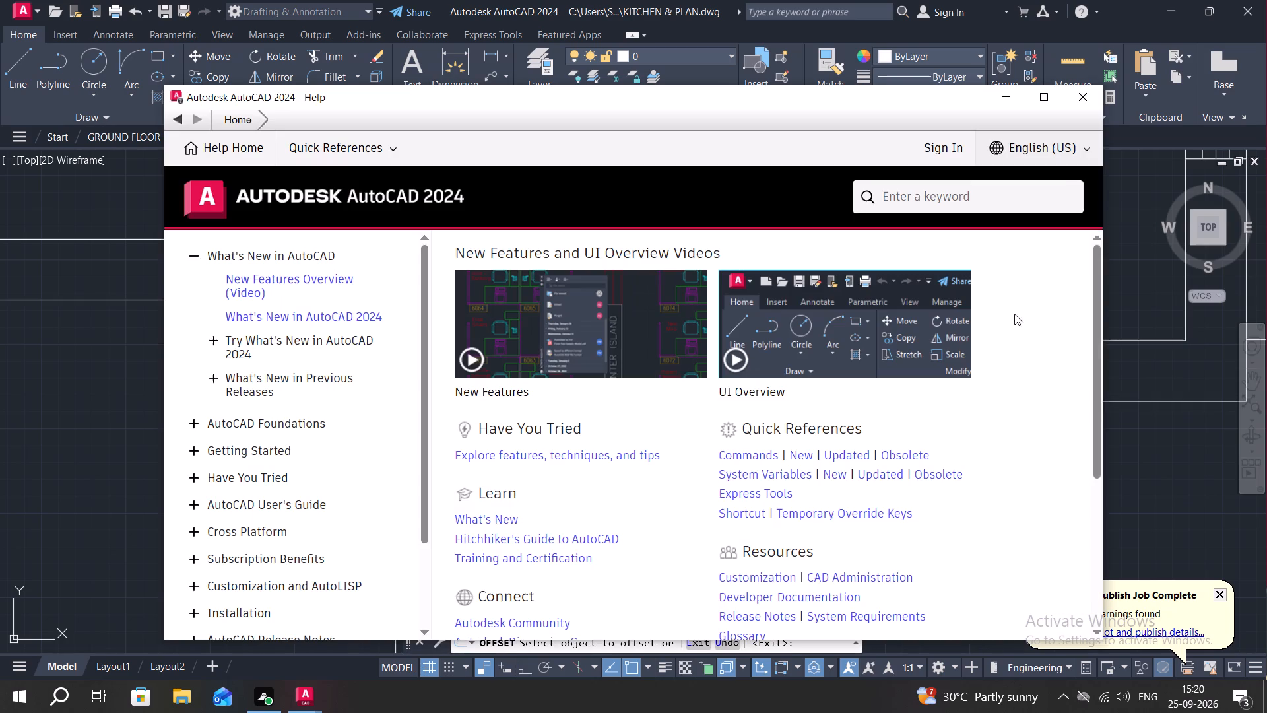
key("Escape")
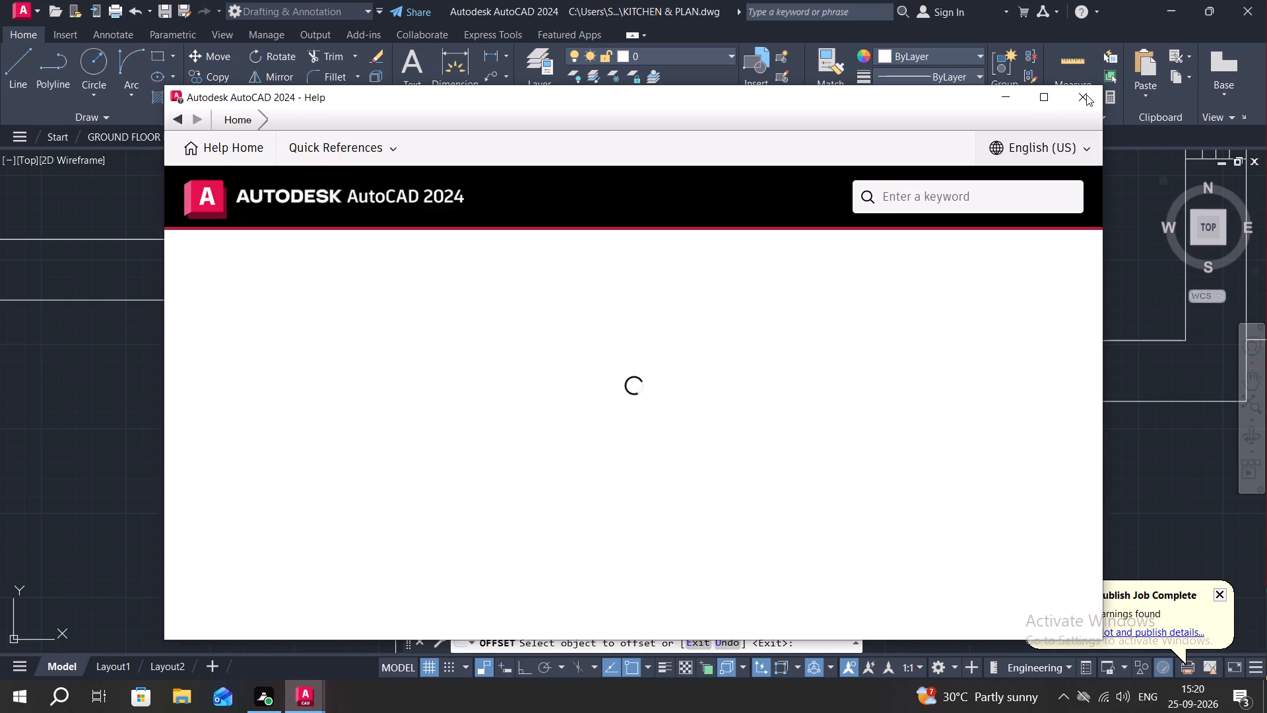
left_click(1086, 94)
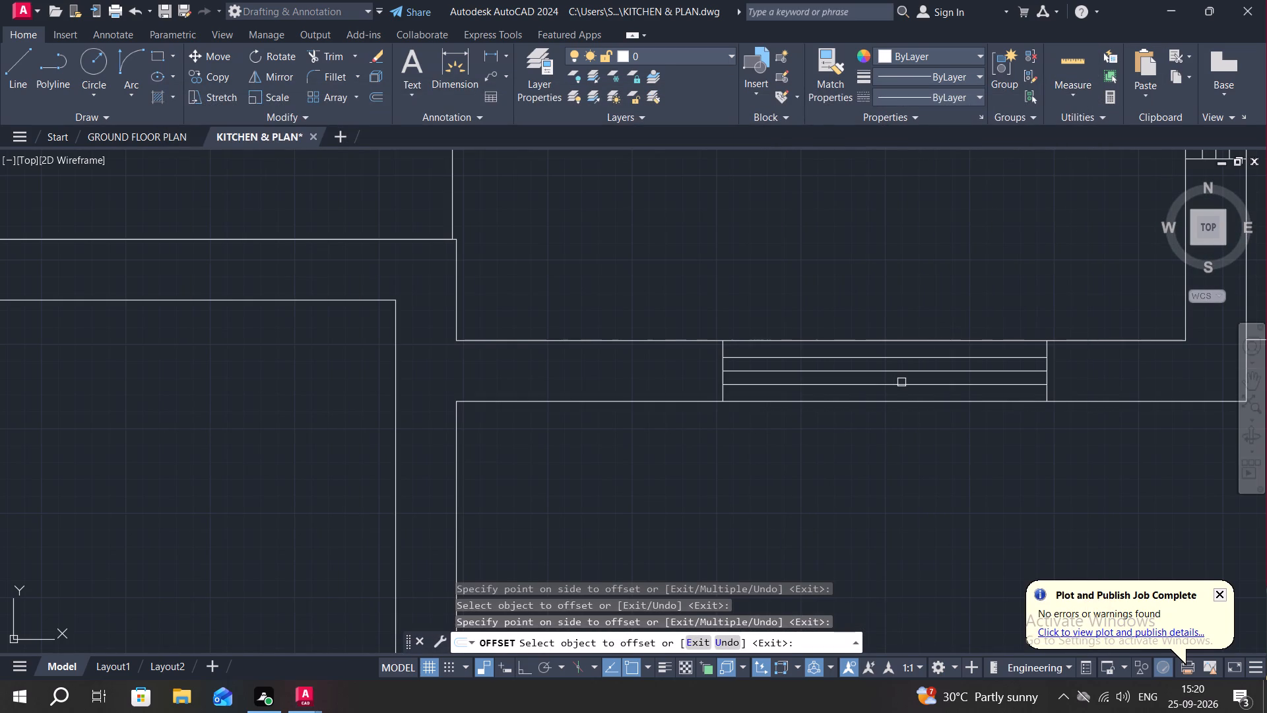
Erase the original centre lines of the south-east room's south-wall and east-wall windows, keeping their offset glazing lines.
key("space")
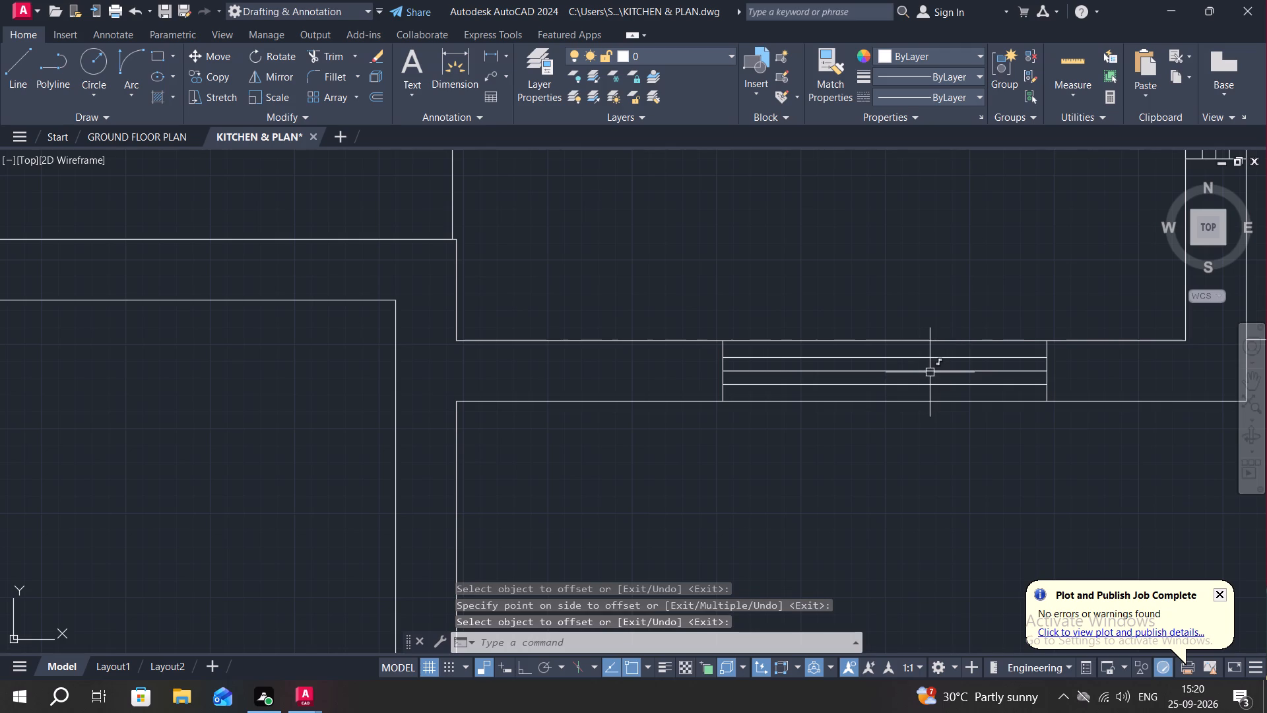
left_click(930, 372)
middle_click_drag(894, 291, 667, 454)
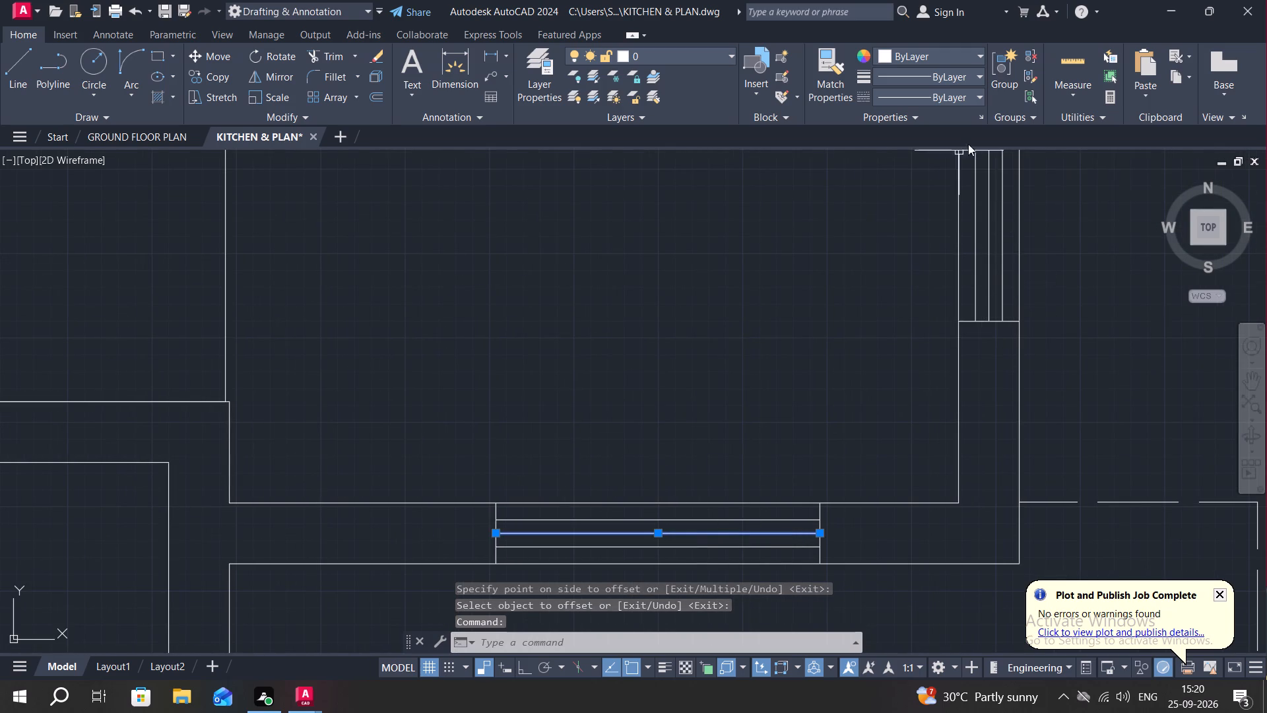
left_click(989, 178)
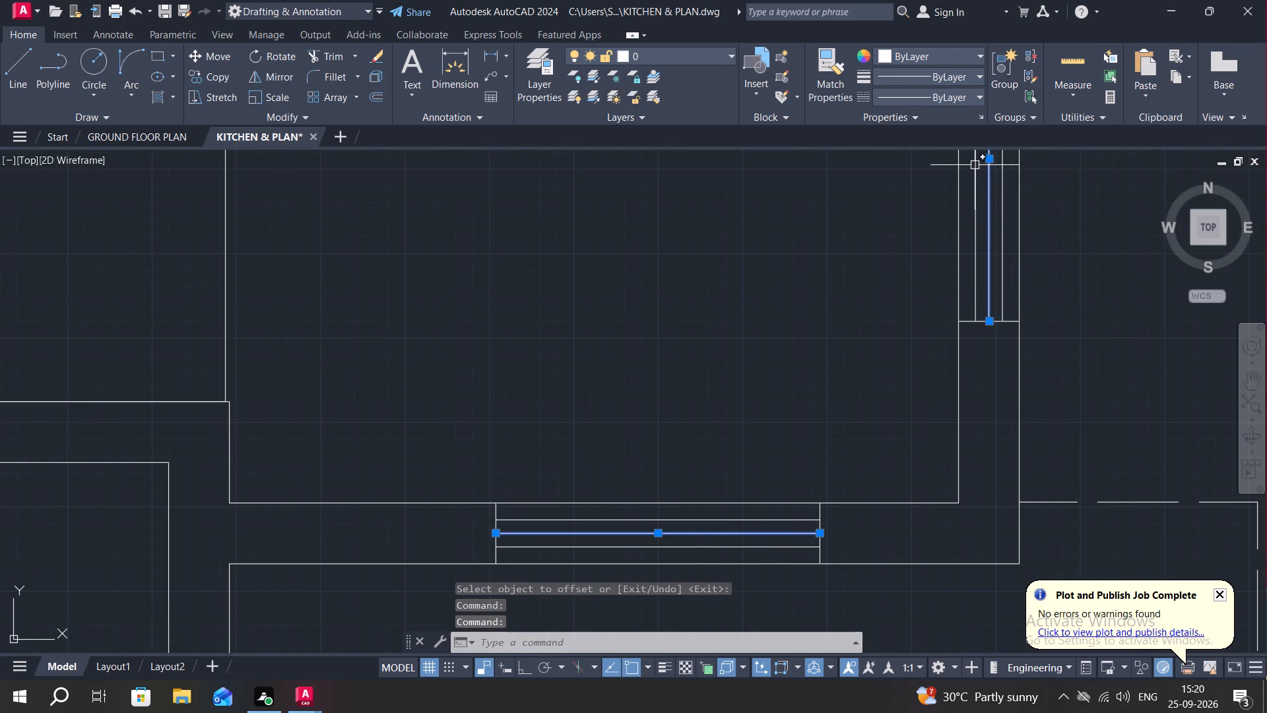
middle_click_drag(723, 163, 752, 314)
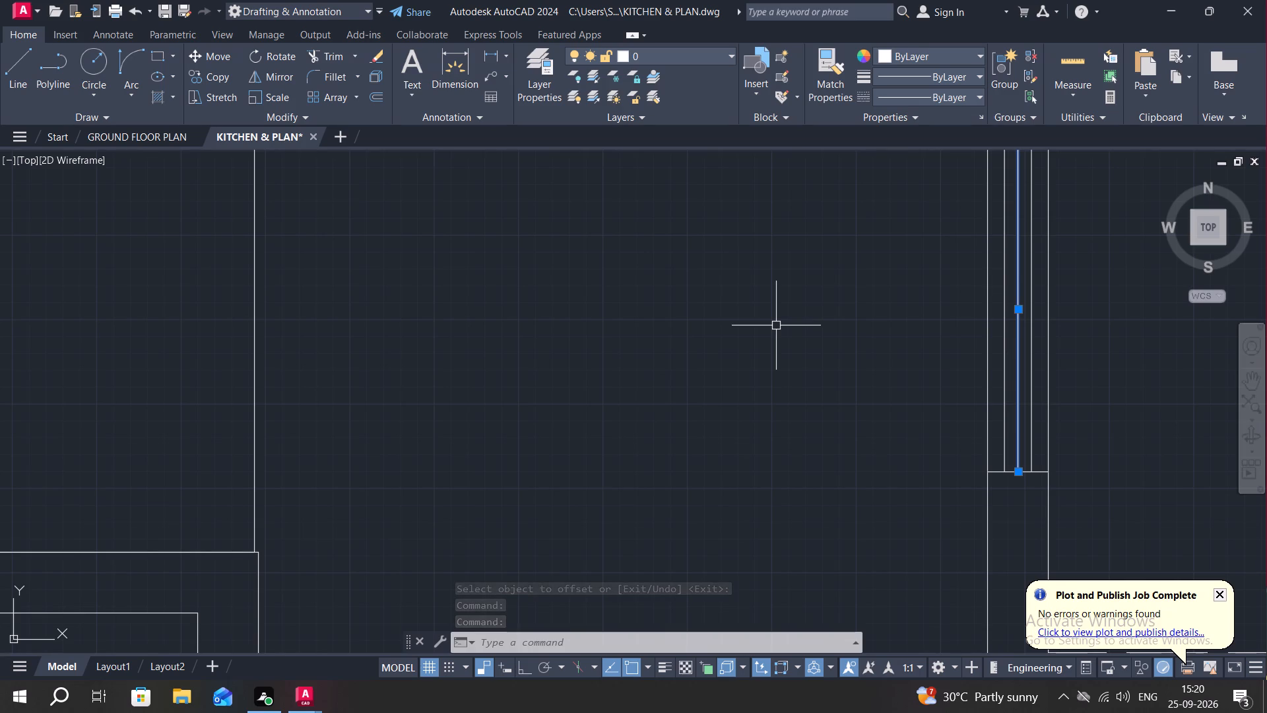
key("Delete")
Erase the original centre lines of the east-wall windows in the small middle room and the north-east room.
scroll(781, 322, "down", 4)
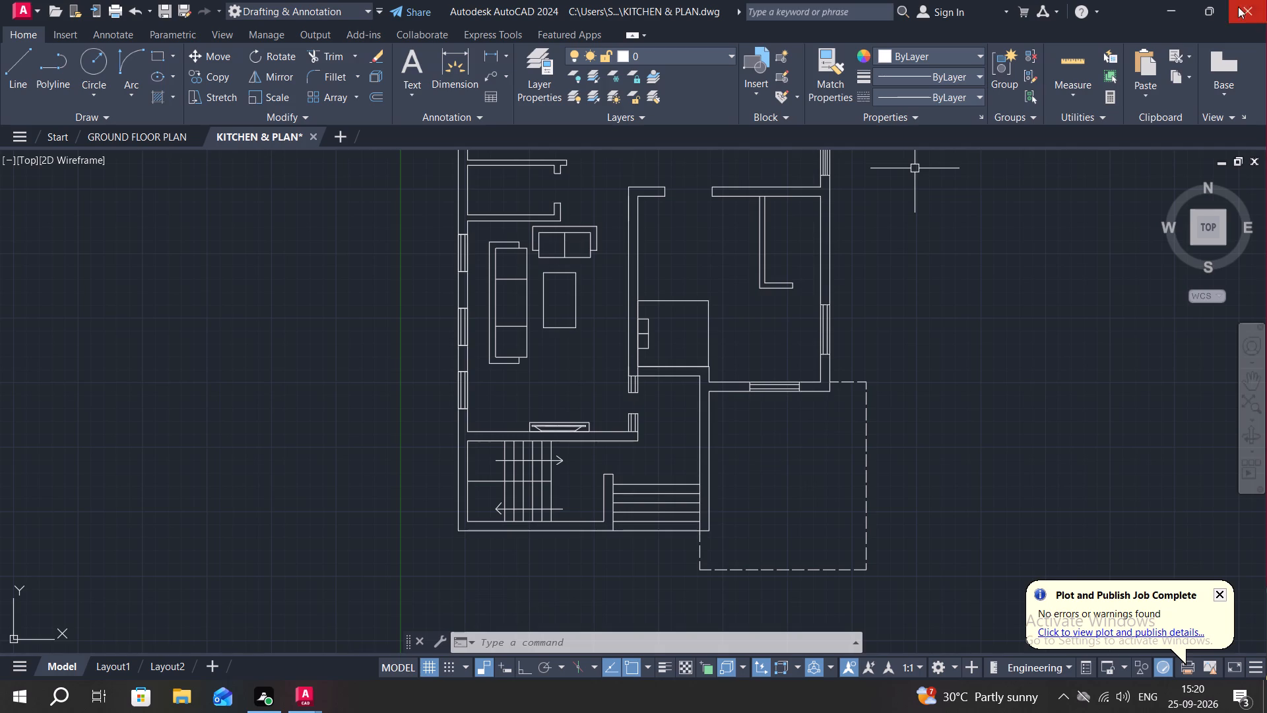
middle_click_drag(919, 214, 977, 428)
scroll(884, 320, "up", 3)
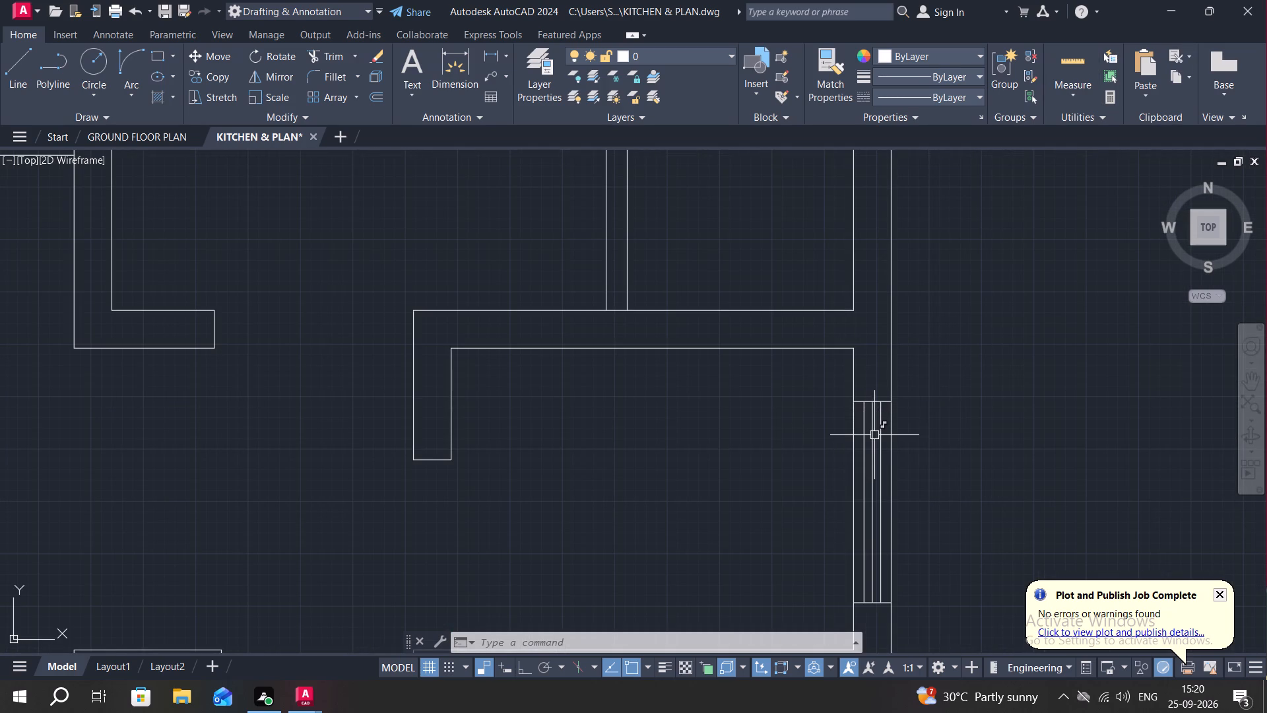
left_click(873, 426)
middle_click_drag(926, 231, 890, 585)
middle_click_drag(970, 51, 851, 593)
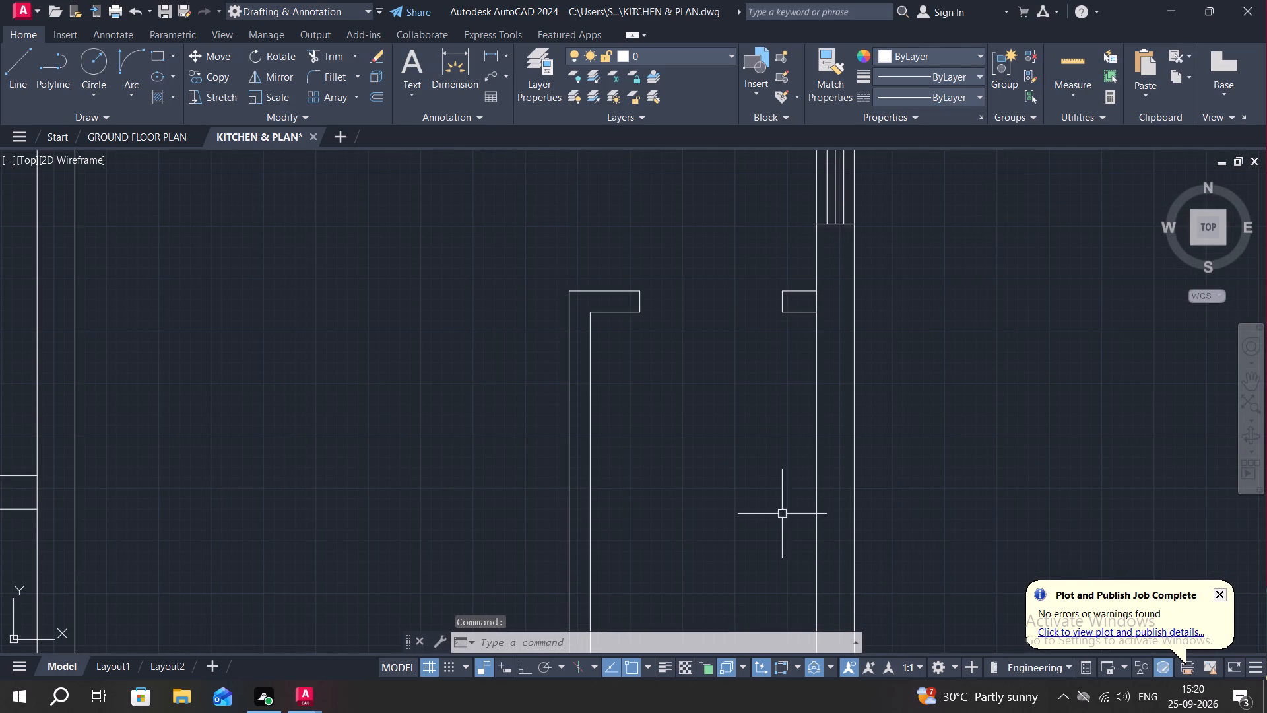
middle_click_drag(850, 133, 807, 382)
middle_click_drag(758, 263, 781, 502)
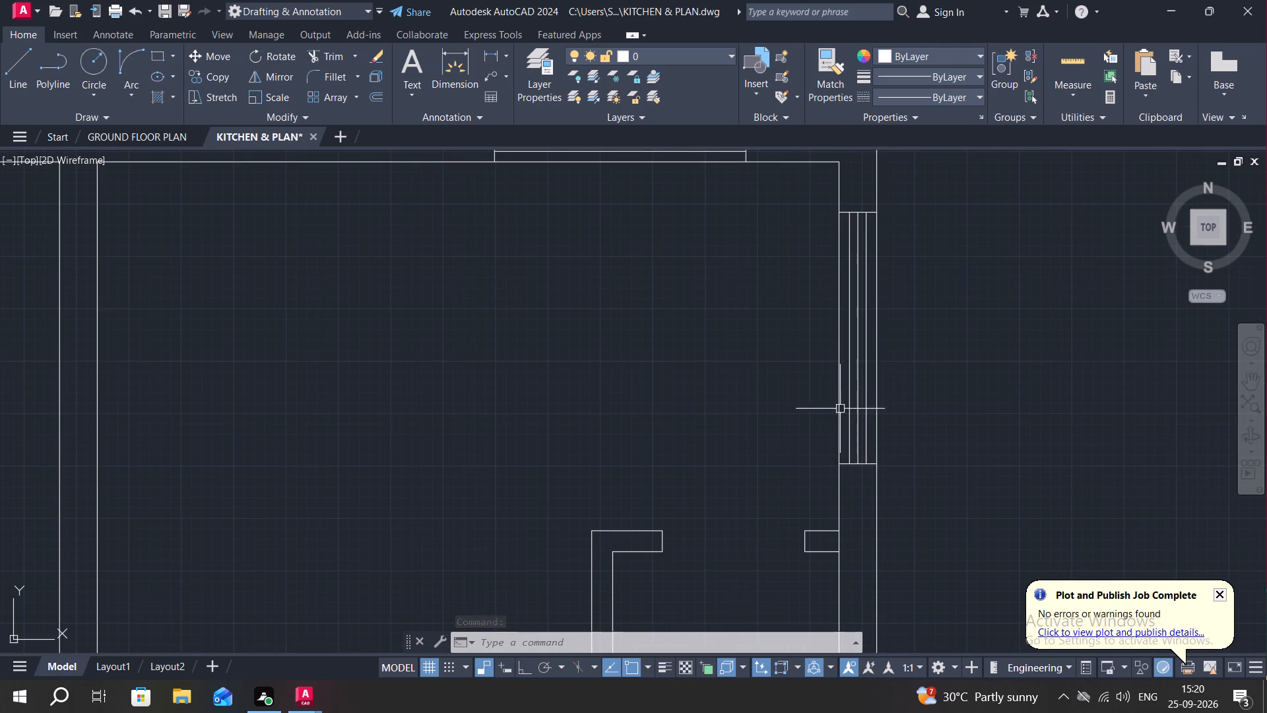
left_click(859, 343)
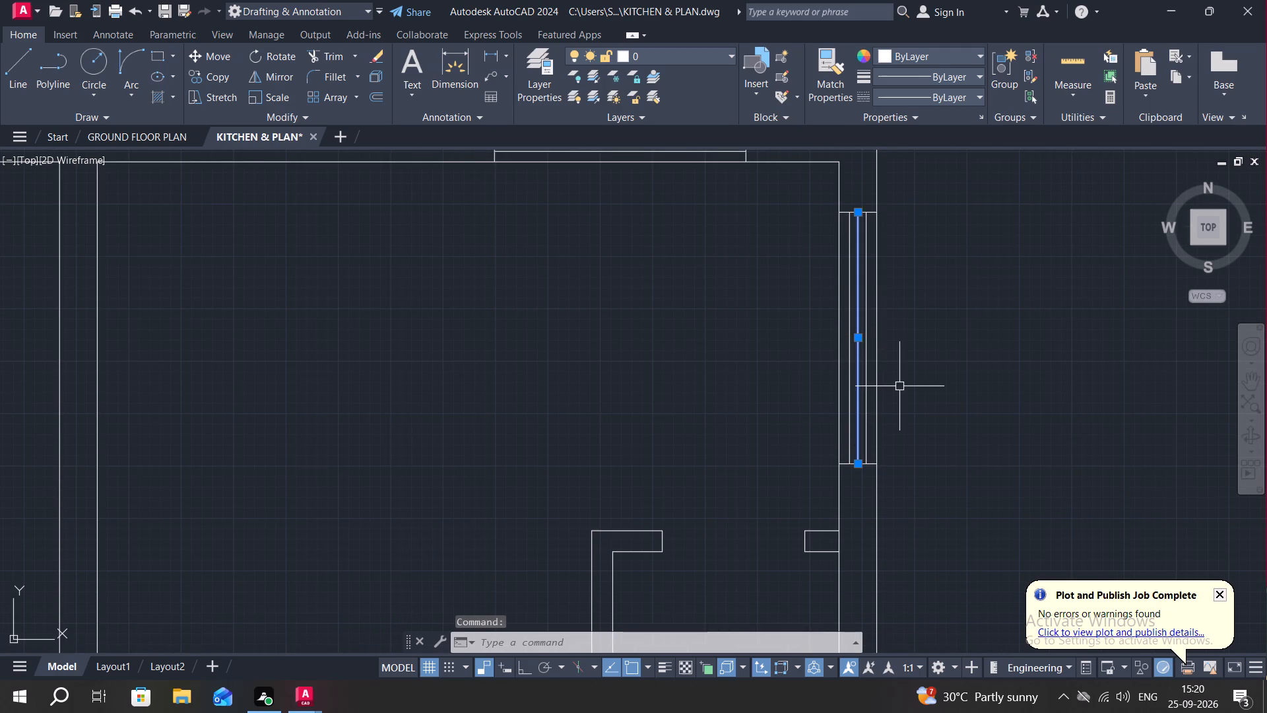
key("Delete")
Erase the original centre line of the north-east room's north-wall window.
scroll(969, 368, "down", 2)
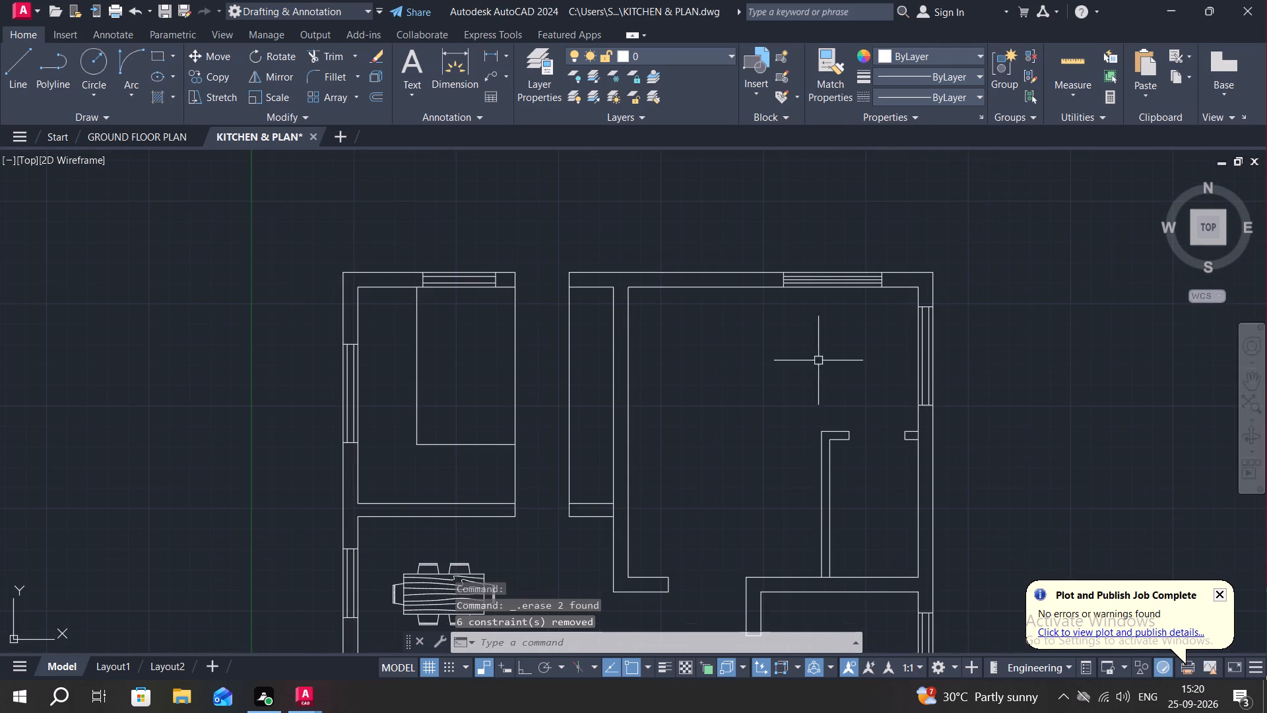
scroll(818, 271, "up", 4)
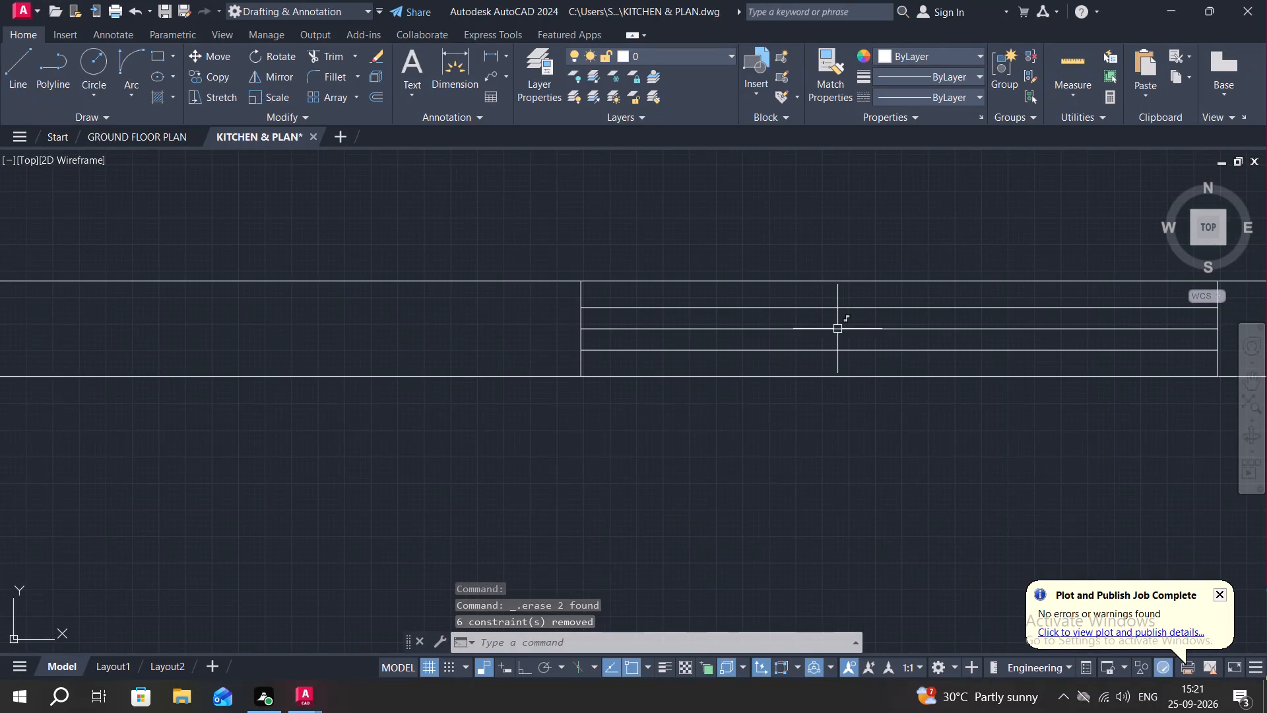
left_click(839, 329)
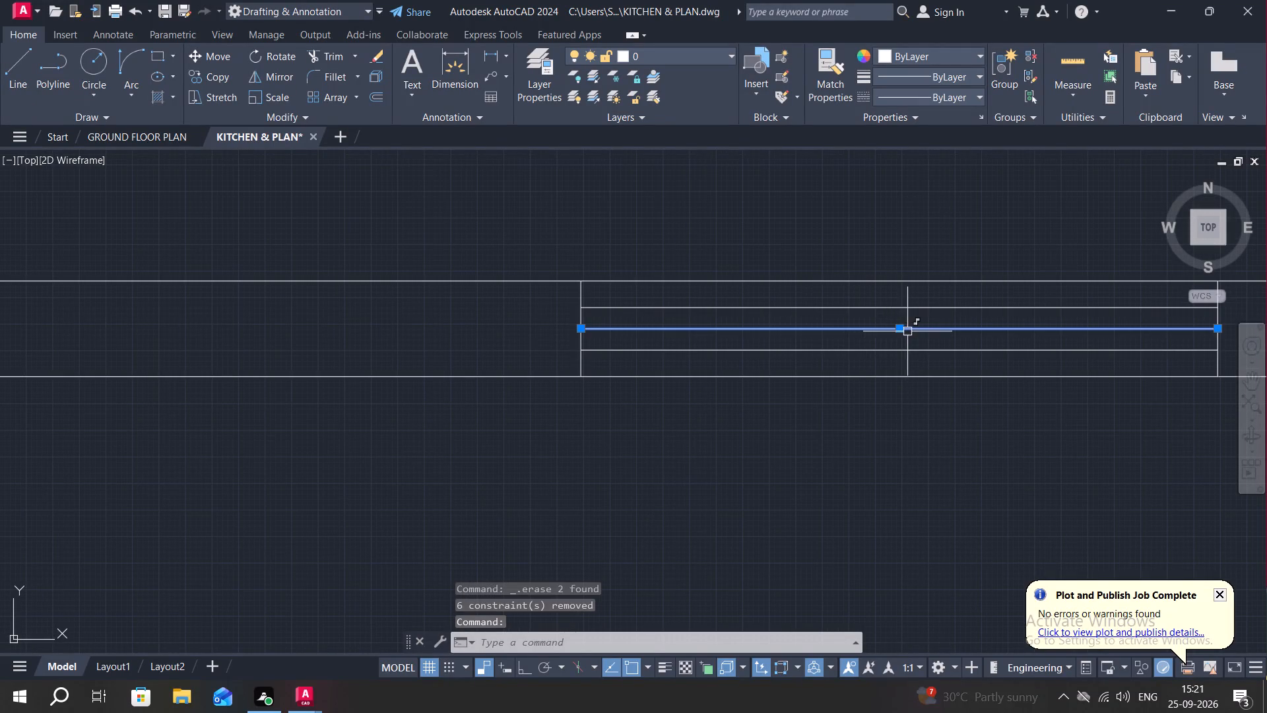
key("Delete")
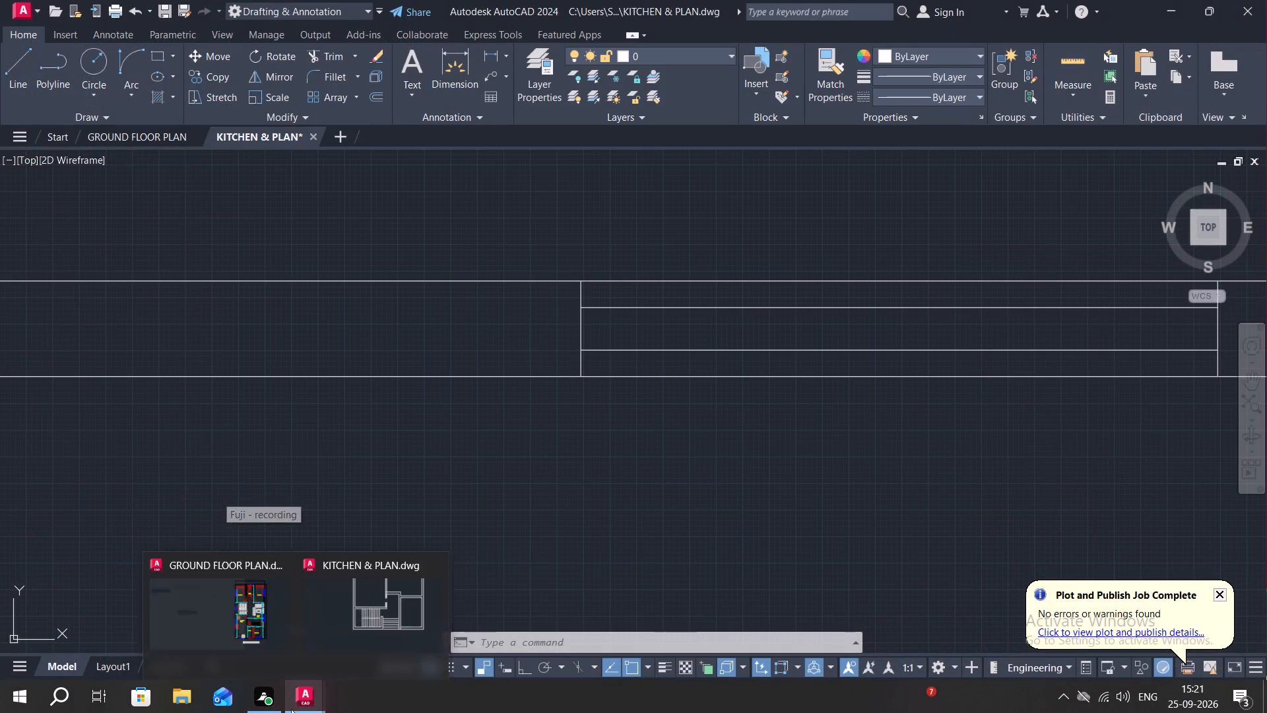
Examine the windows and walls across the whole floor plan, from the northern rooms down to the staircase.
scroll(589, 459, "down", 1)
scroll(824, 461, "down", 2)
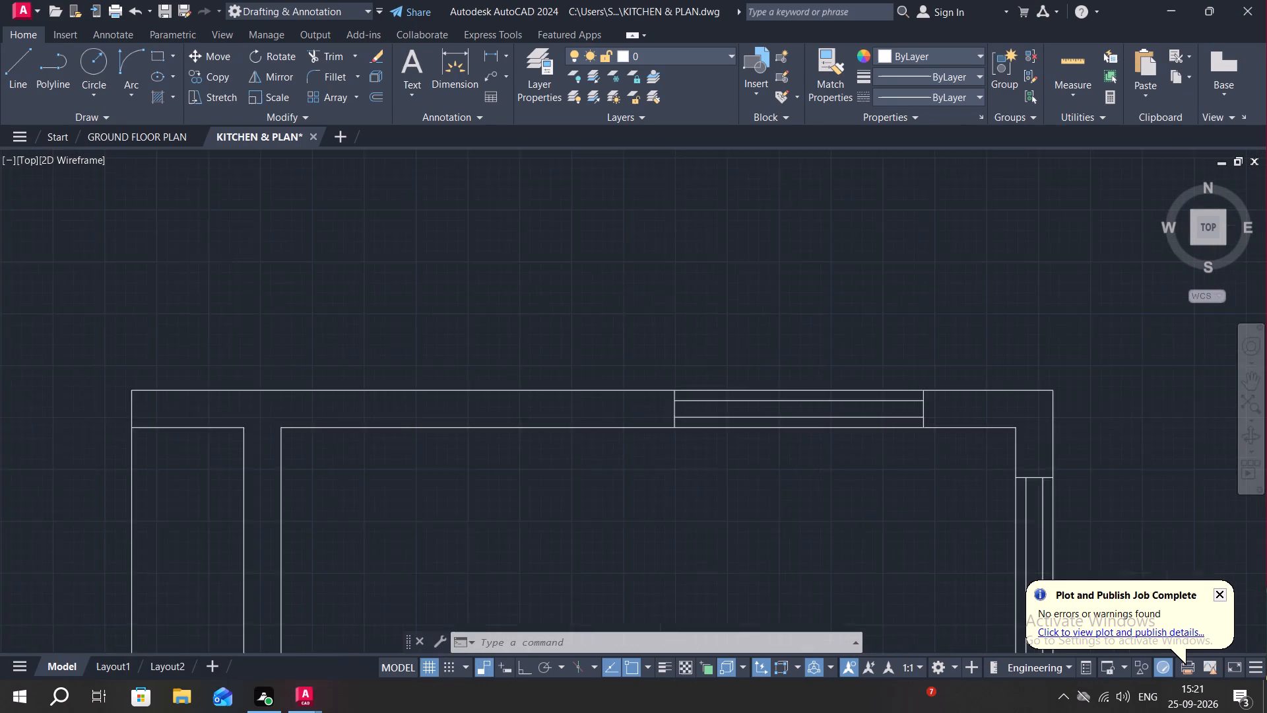
middle_click_drag(828, 496, 932, 351)
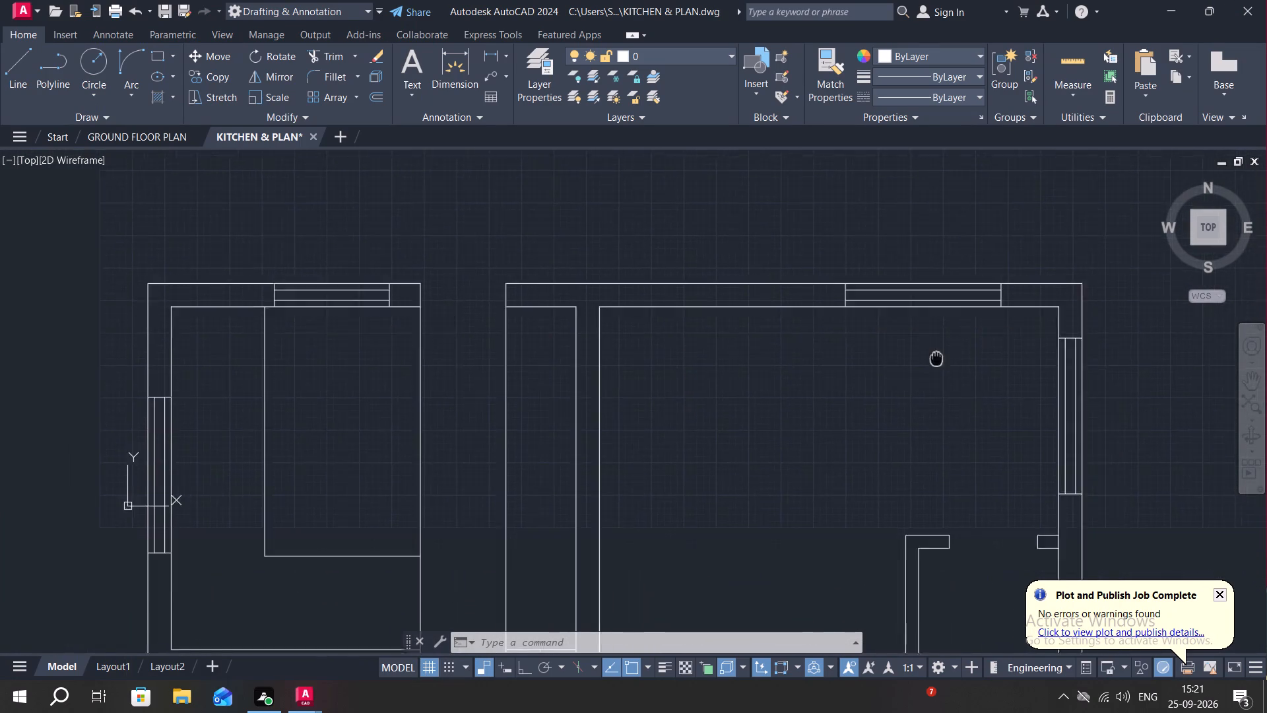
middle_click_drag(932, 351, 891, 313)
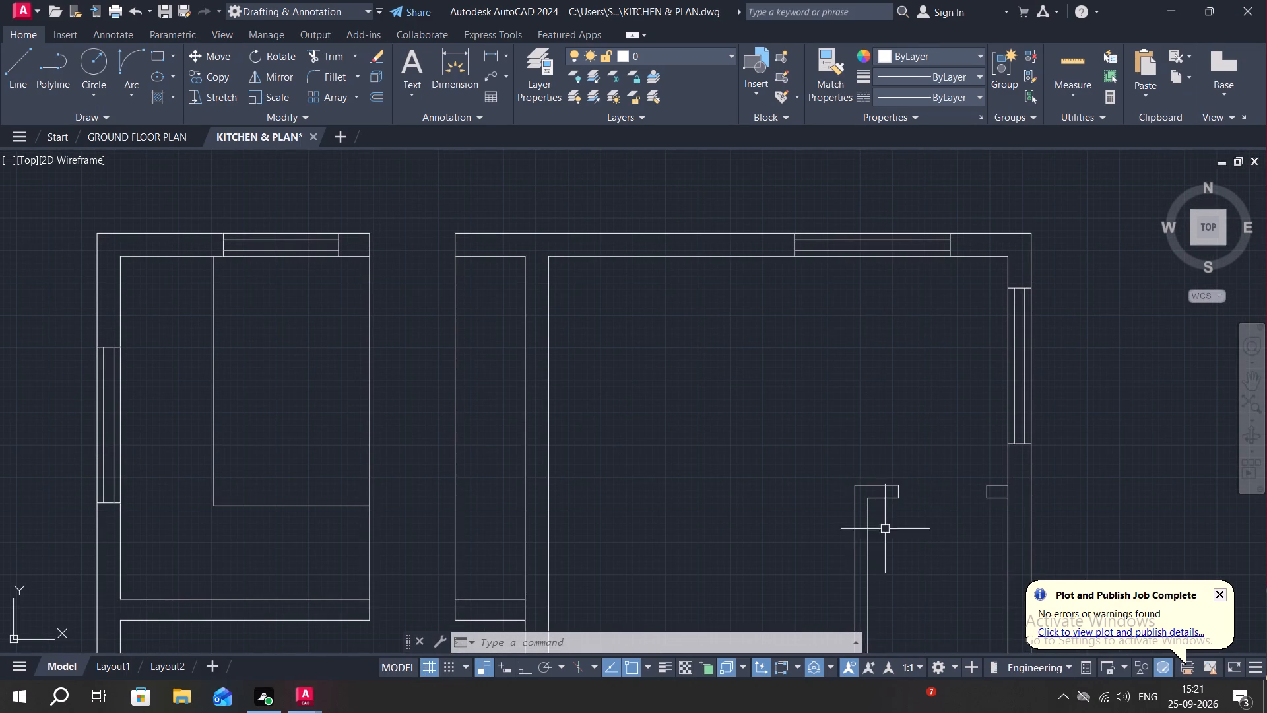
middle_click_drag(913, 553, 1019, 511)
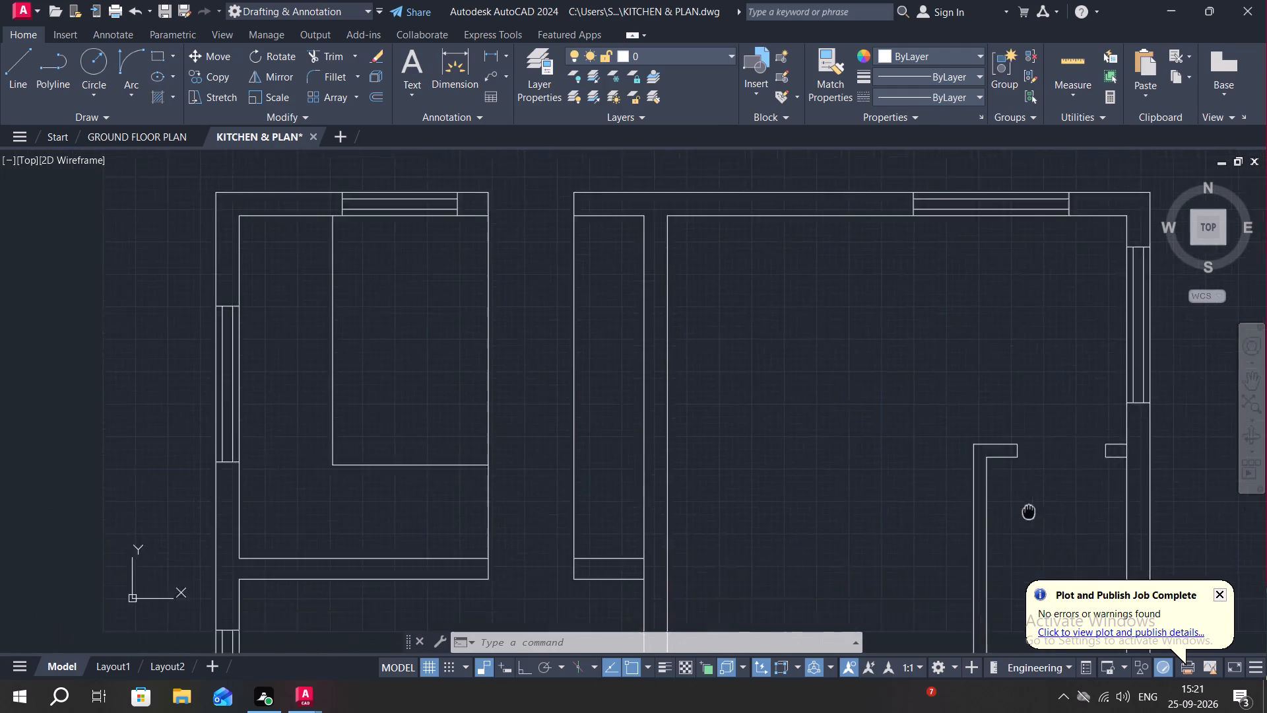
middle_click_drag(1019, 511, 884, 263)
scroll(724, 334, "down", 2)
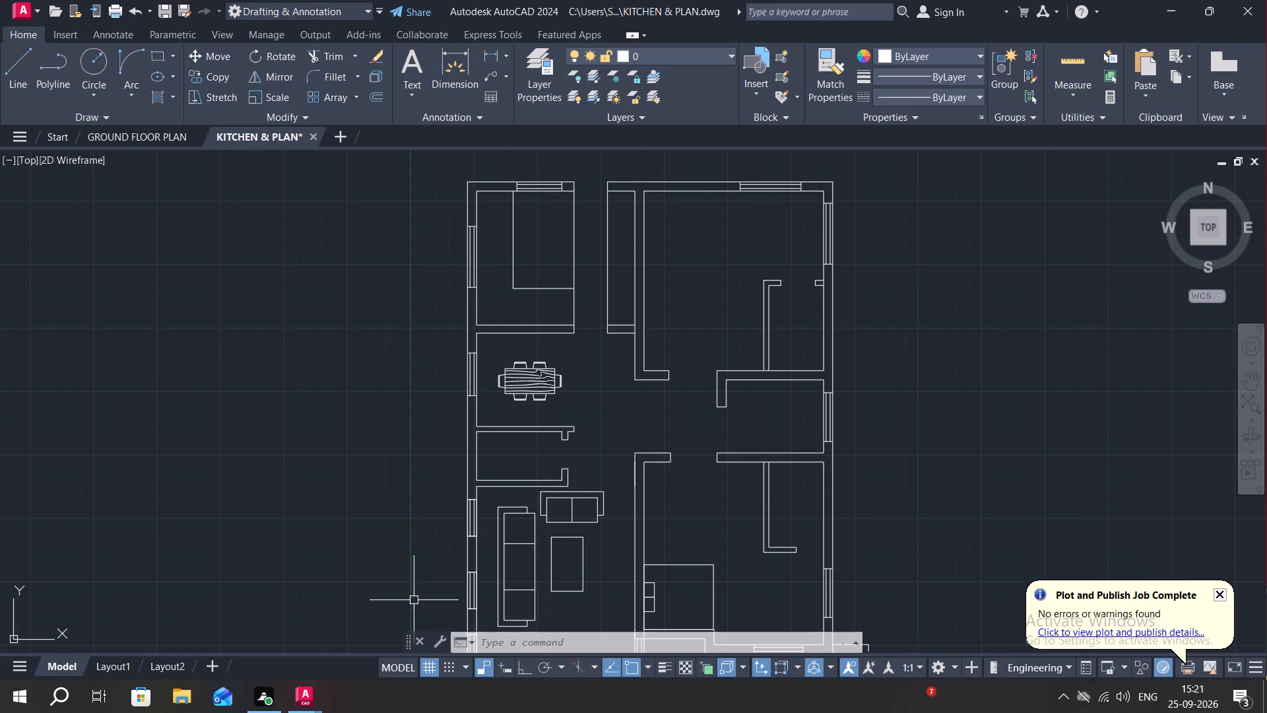
middle_click_drag(696, 549, 909, 345)
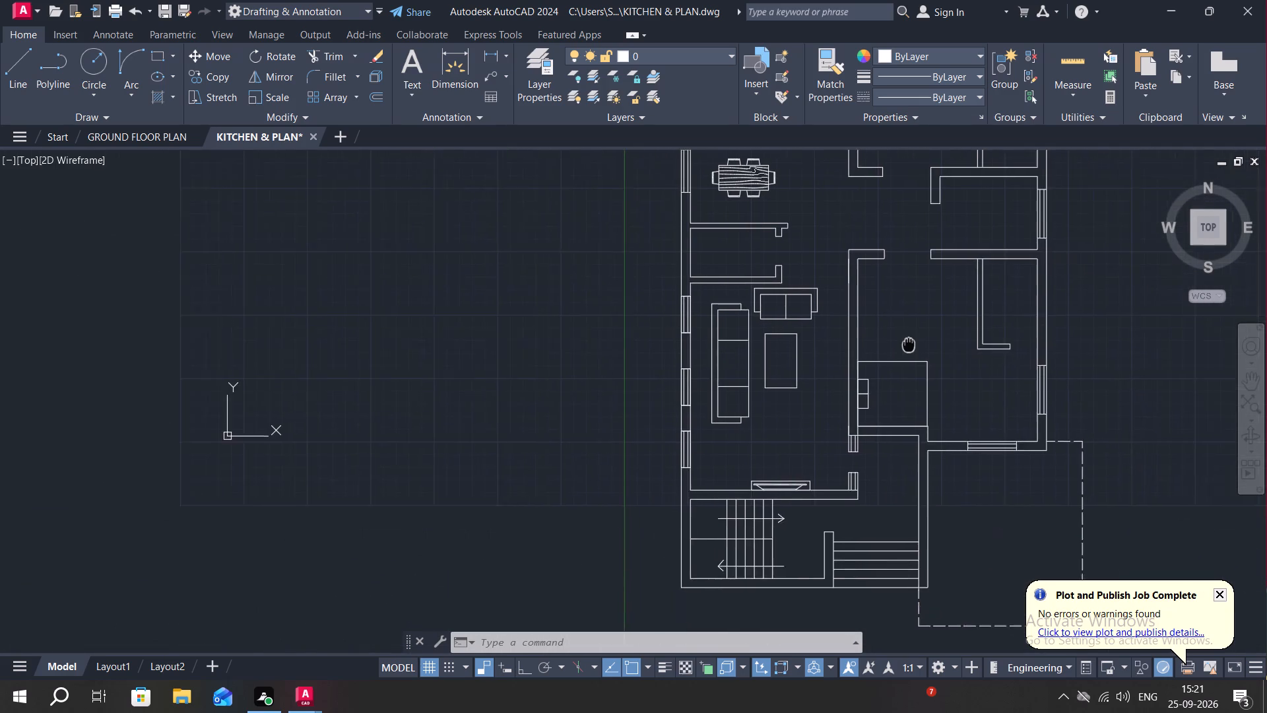
middle_click_drag(909, 345, 850, 363)
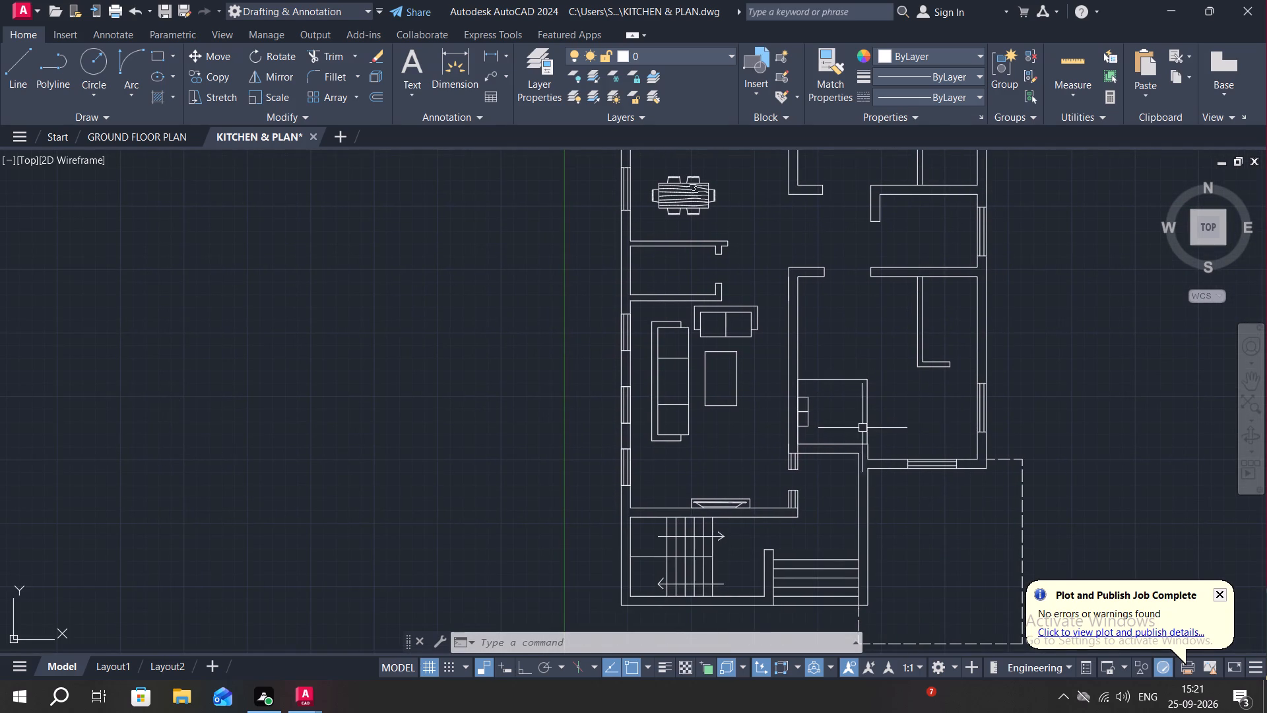
scroll(866, 428, "down", 1)
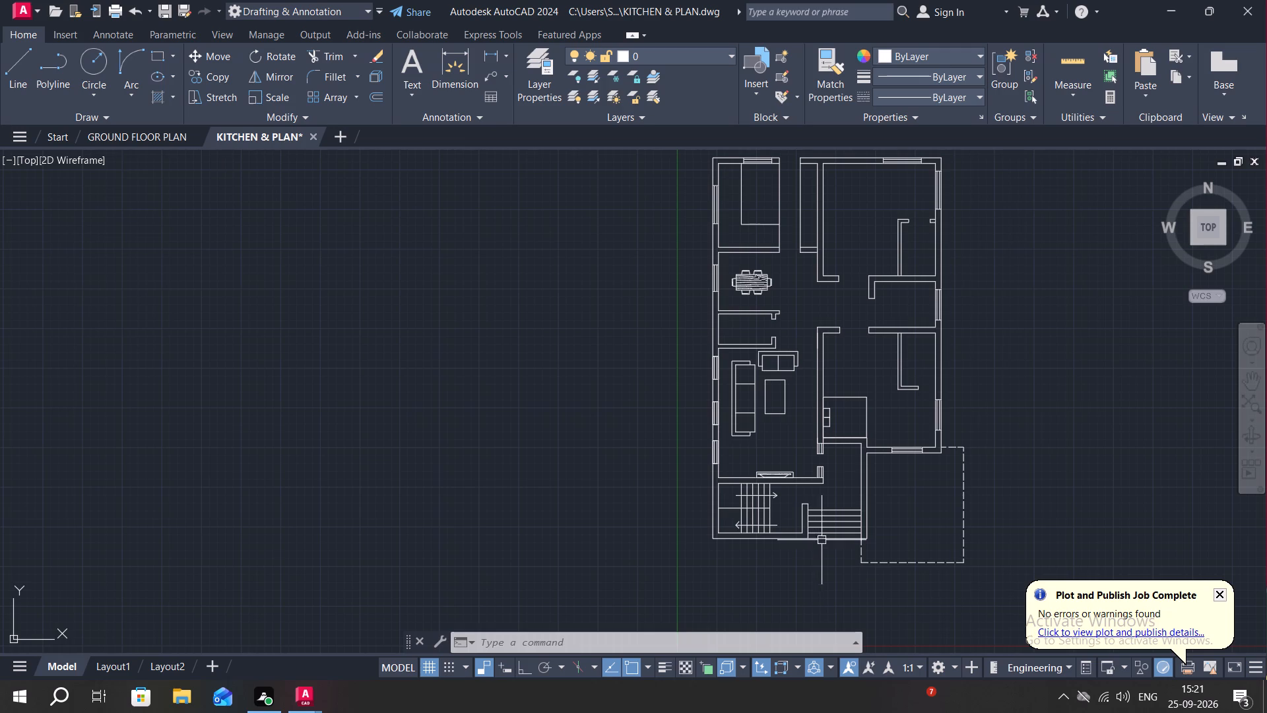
Add a horizontal linear dimension just below the south end of the narrow enclosed strip north-east of the dining table.
scroll(780, 255, "up", 2)
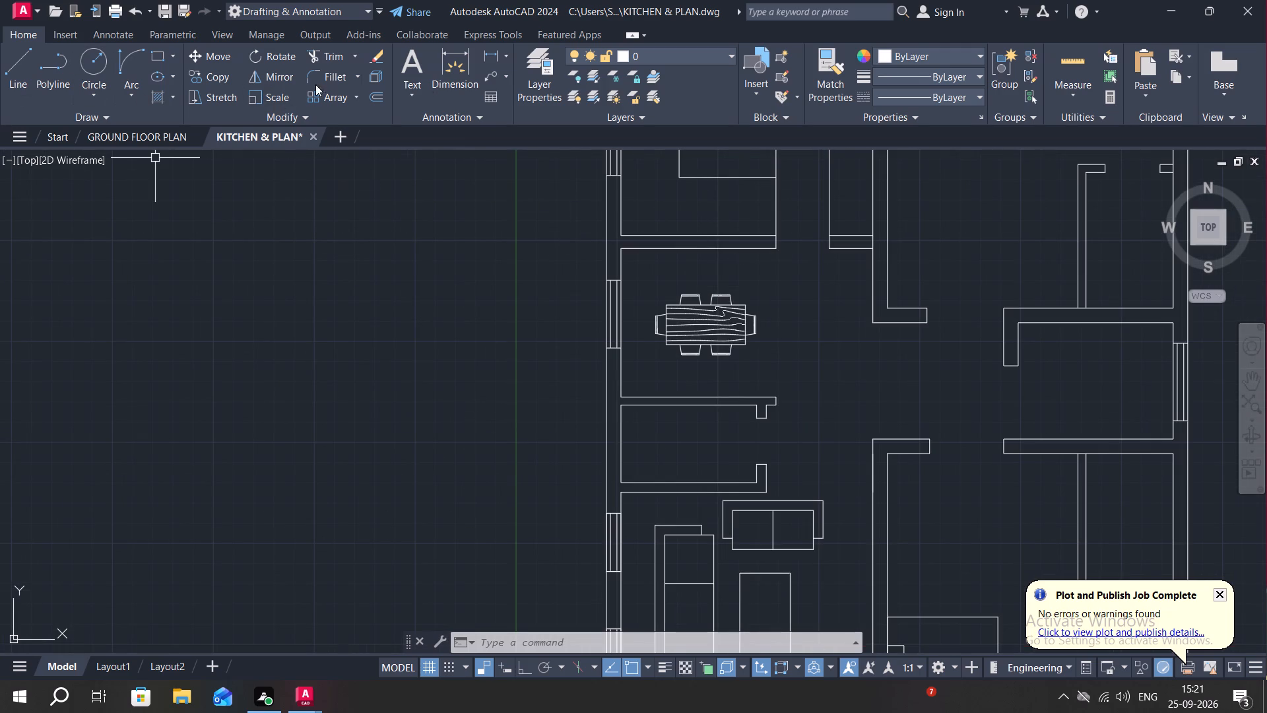
left_click(488, 53)
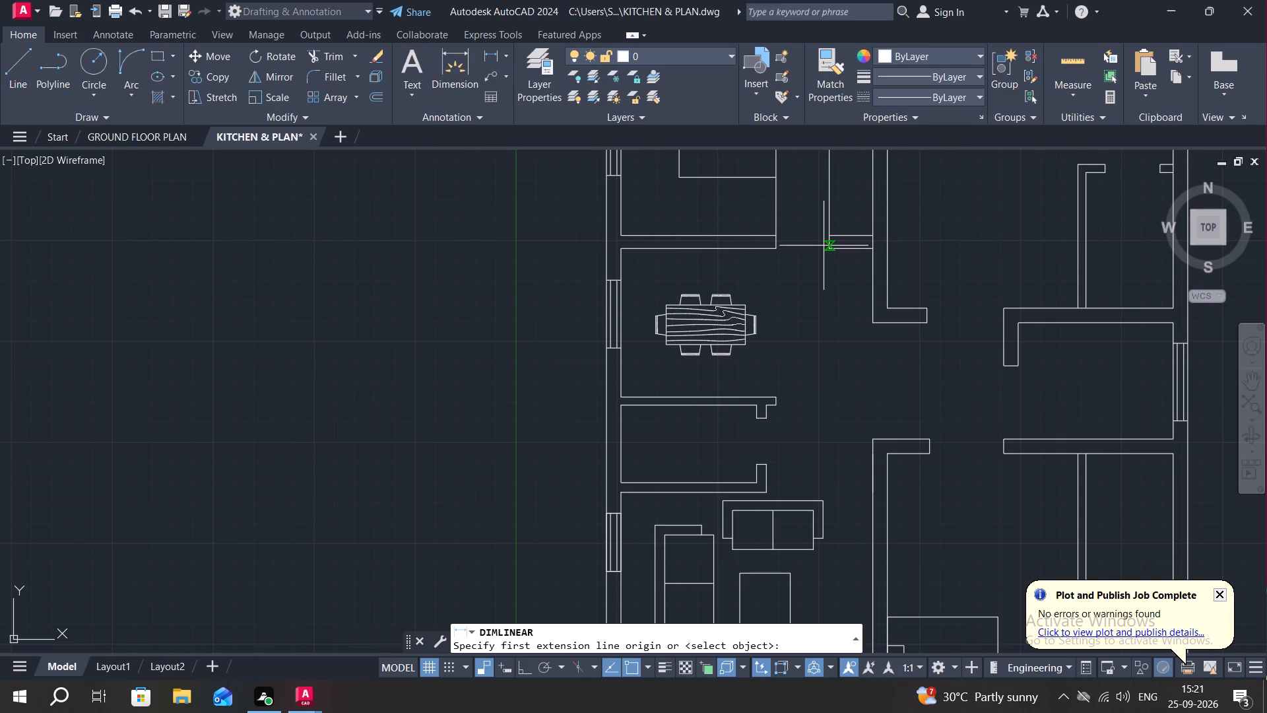
left_click(825, 249)
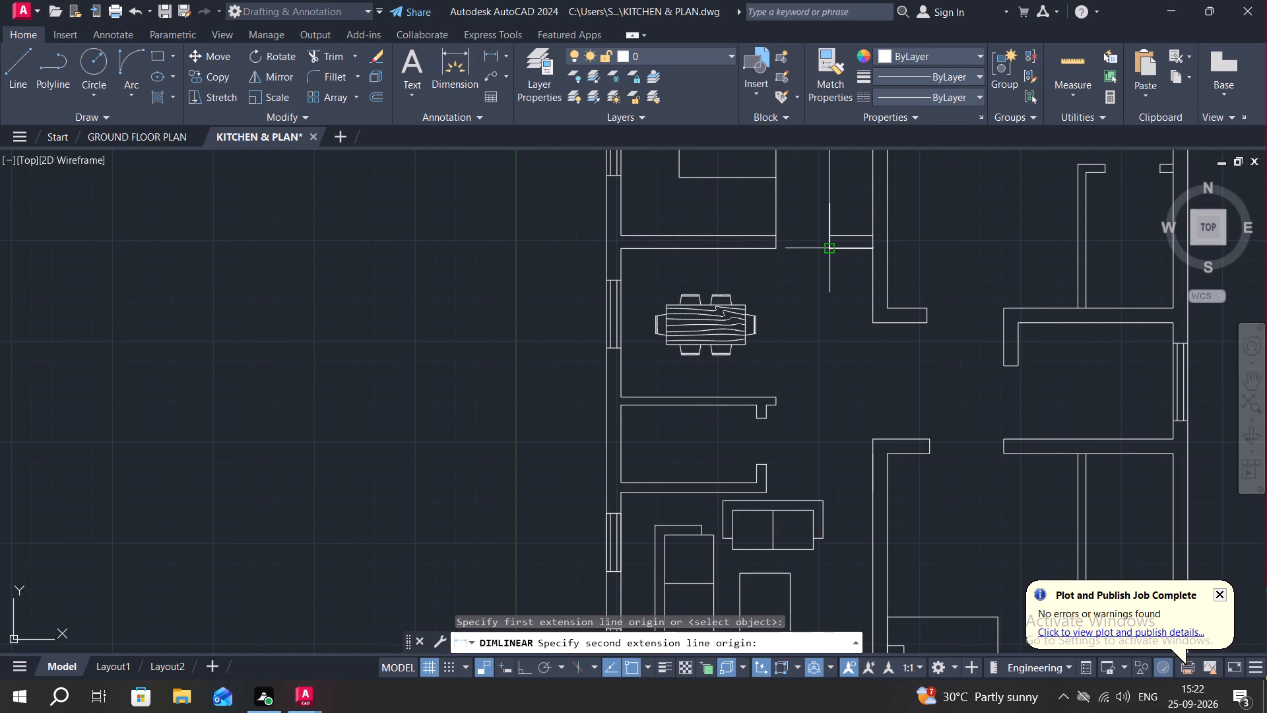
left_click(869, 249)
left_click(869, 255)
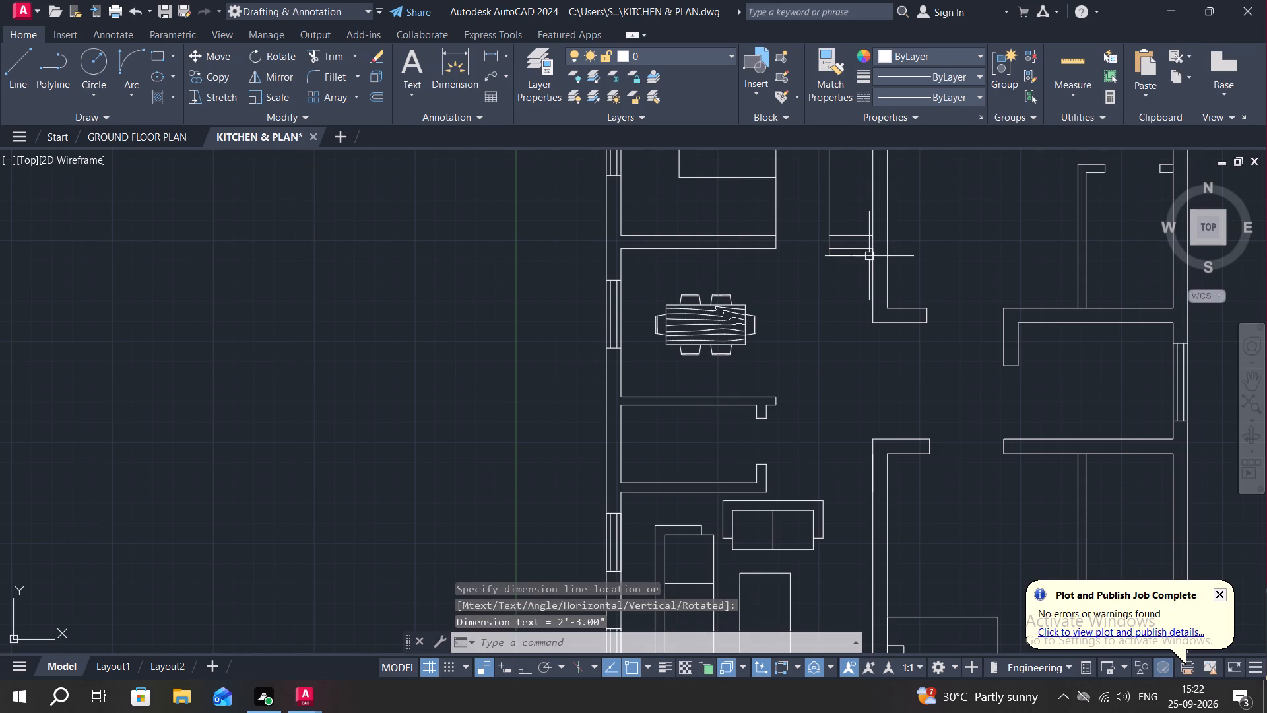
scroll(848, 255, "up", 6)
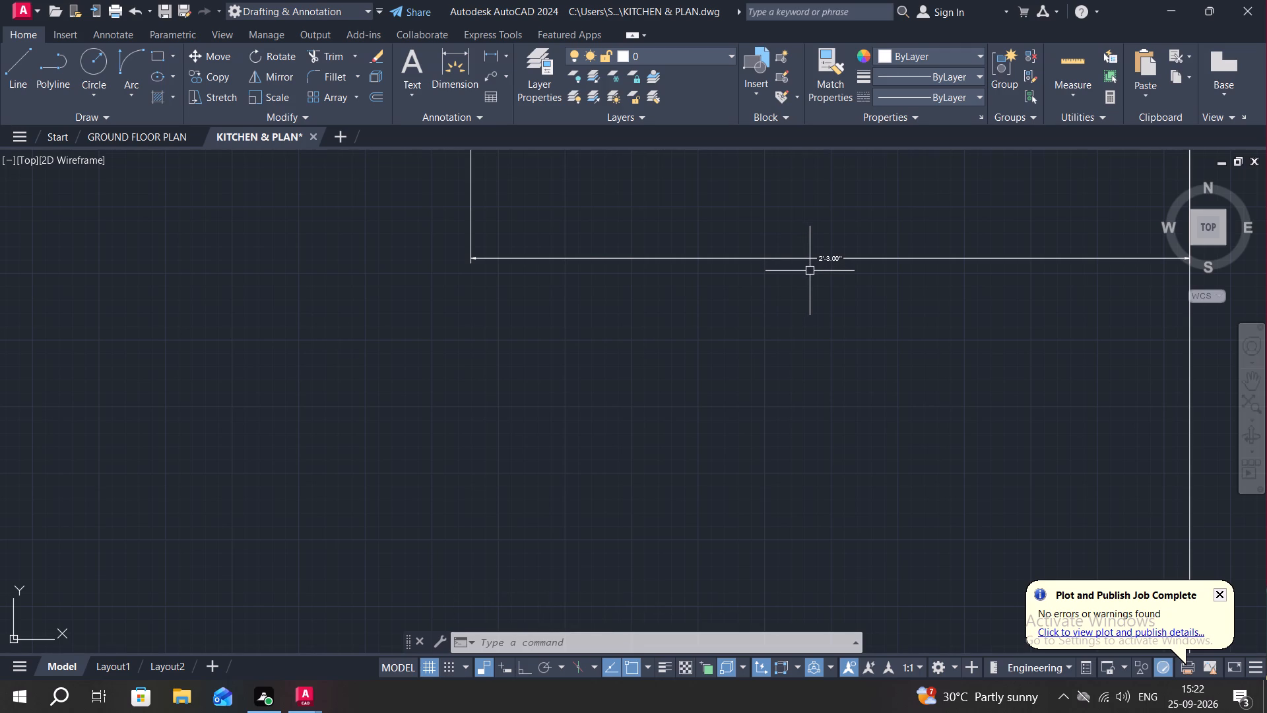
key("Escape")
key("Escape")
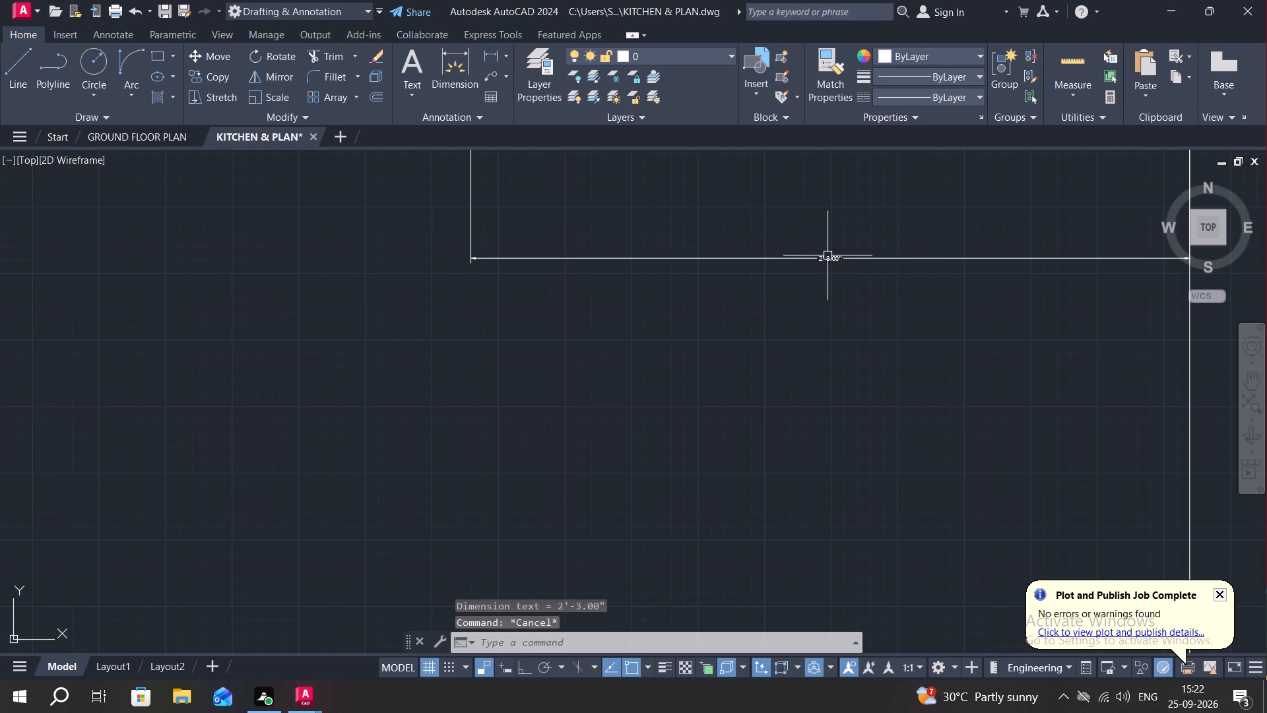
left_click(832, 258)
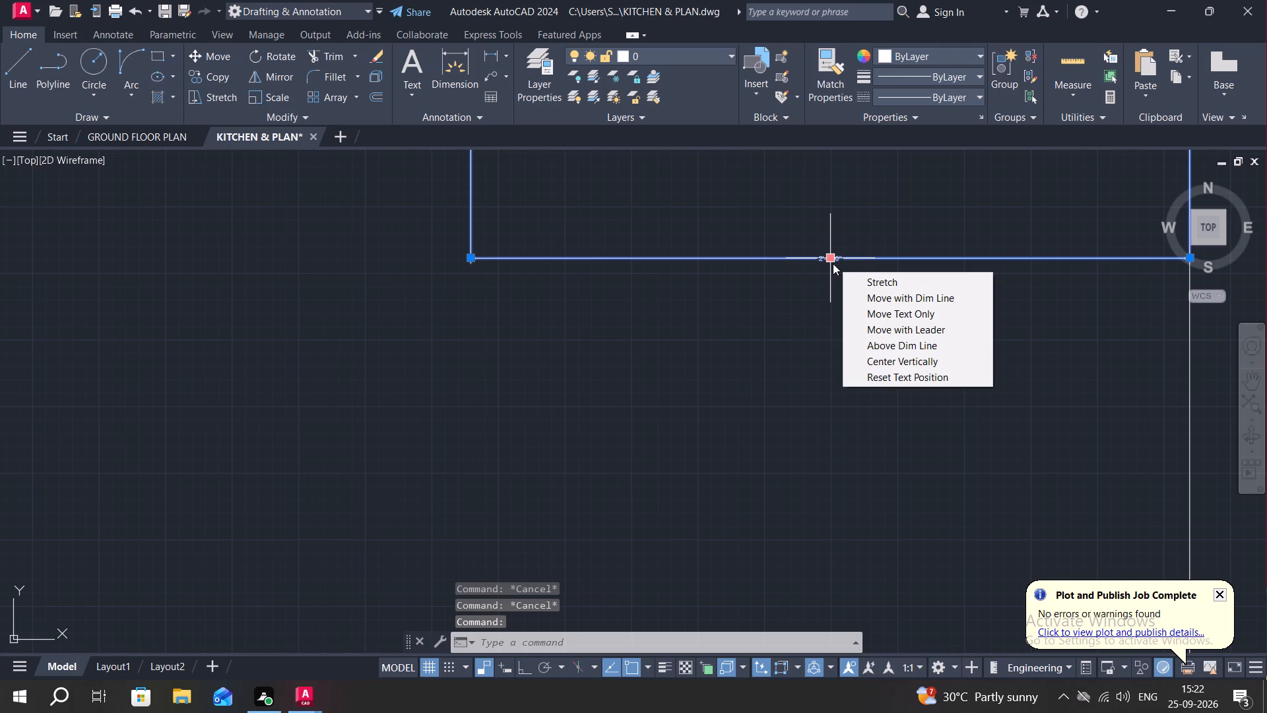
key("Escape")
Modify the Standard dimension style to use a text height of 6".
key("d")
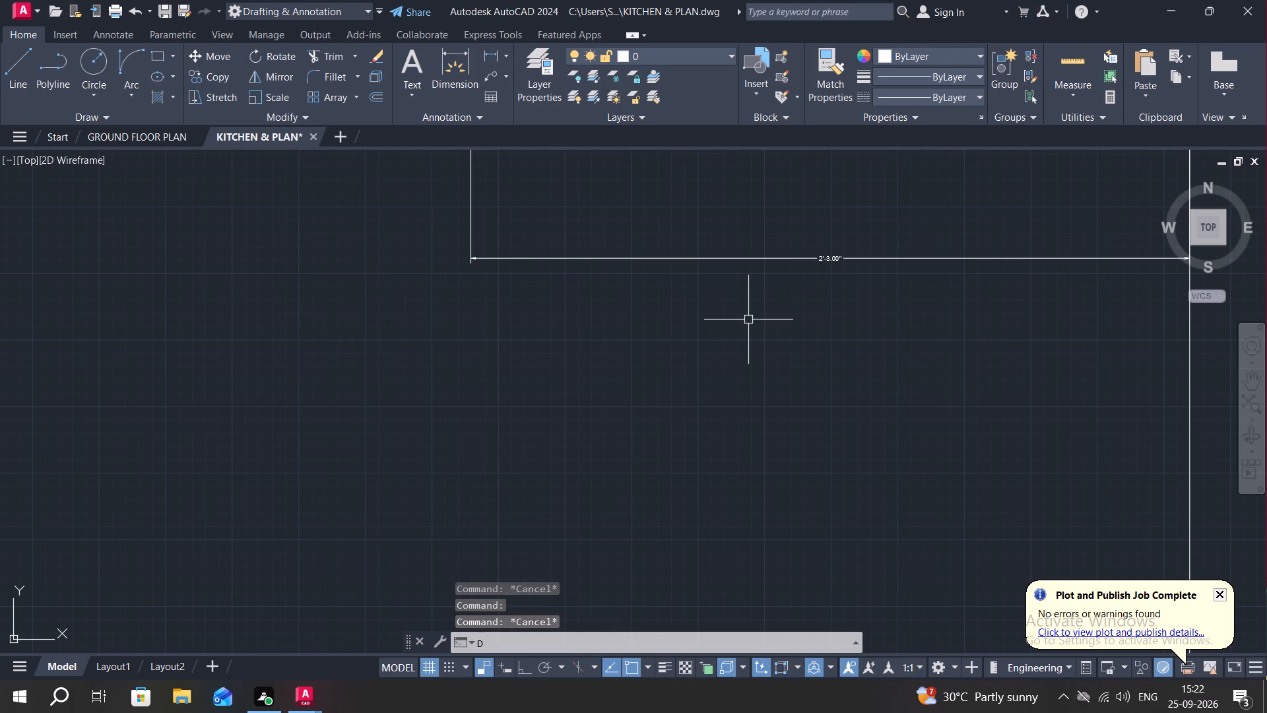
key("space")
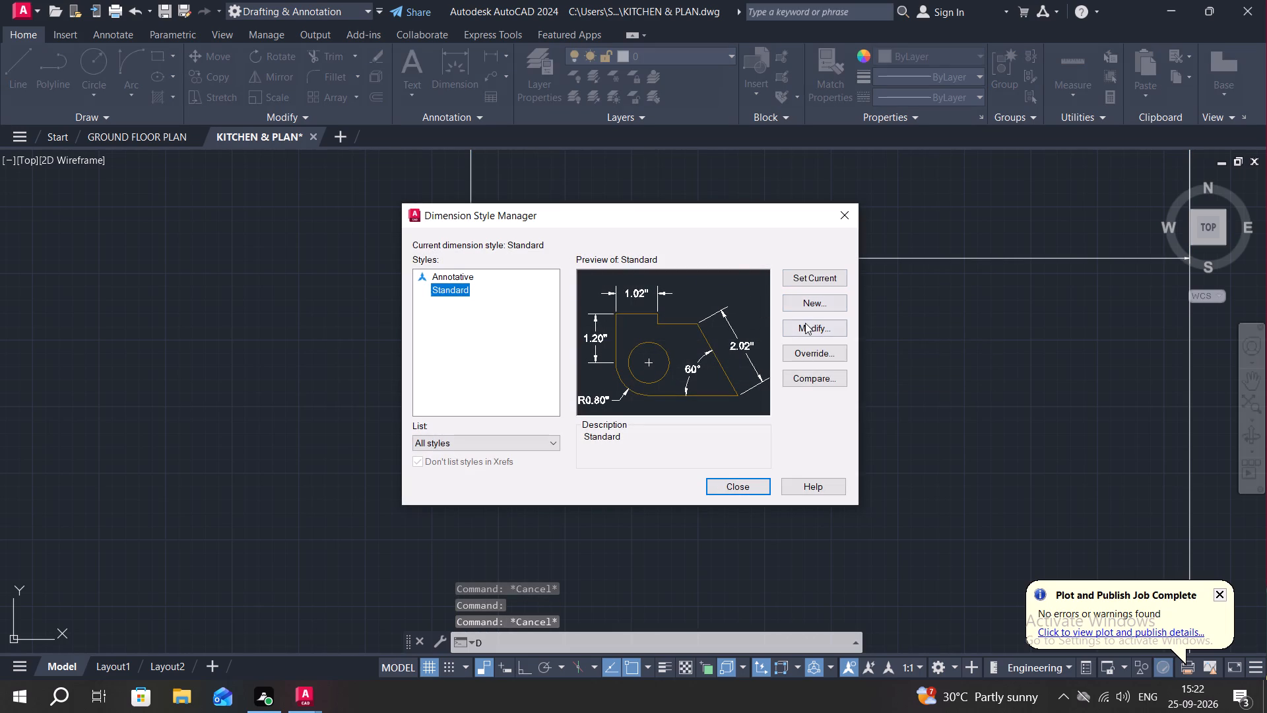
left_click(807, 324)
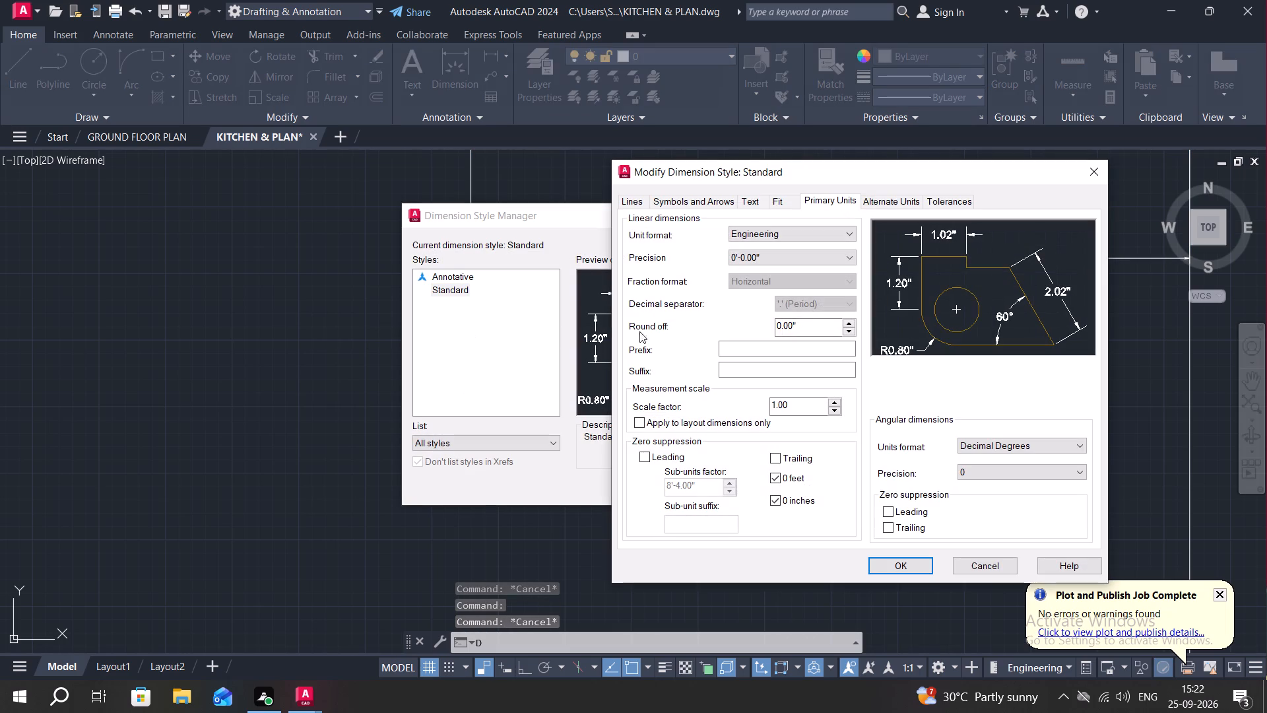
left_click(744, 201)
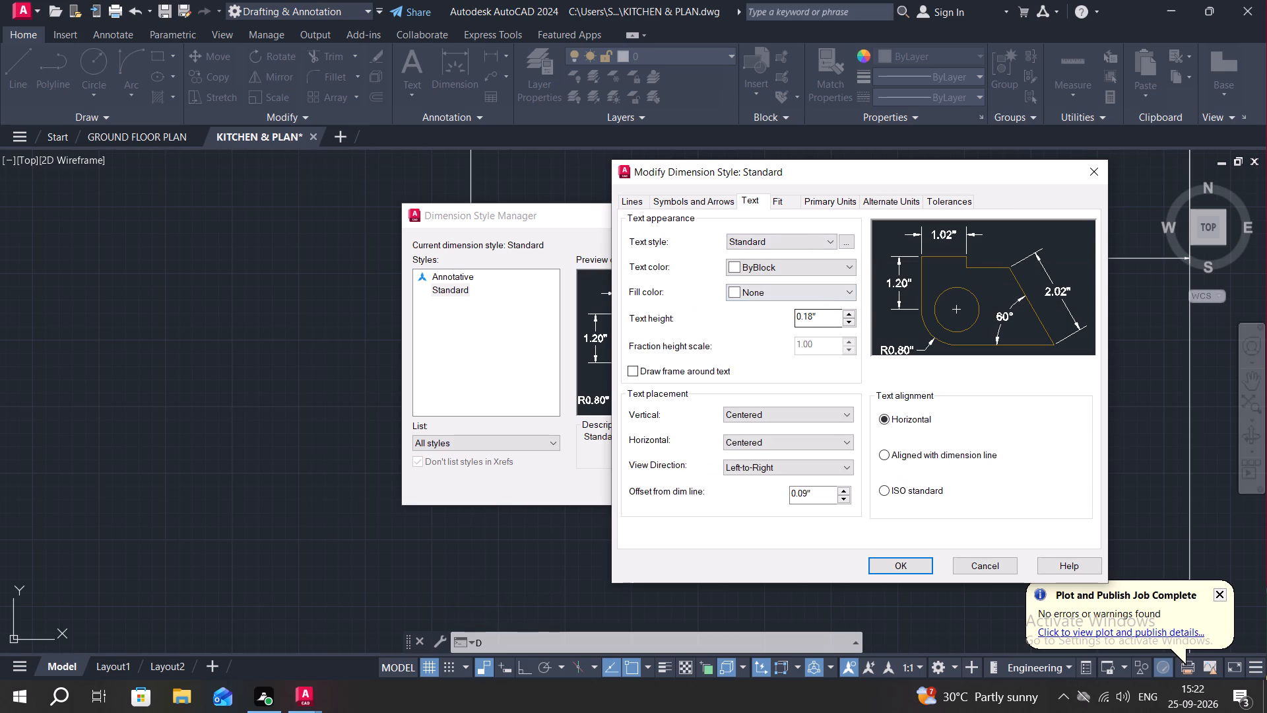
left_click(820, 320)
key("BackSpace")
key("BackSpace")
key("BackSpace")
key("BackSpace")
key("BackSpace")
key("BackSpace")
key("BackSpace")
key("BackSpace")
key("BackSpace")
key("BackSpace")
key("BackSpace")
key("BackSpace")
key("BackSpace")
key("6")
key("shift+quotedbl")
key("Return")
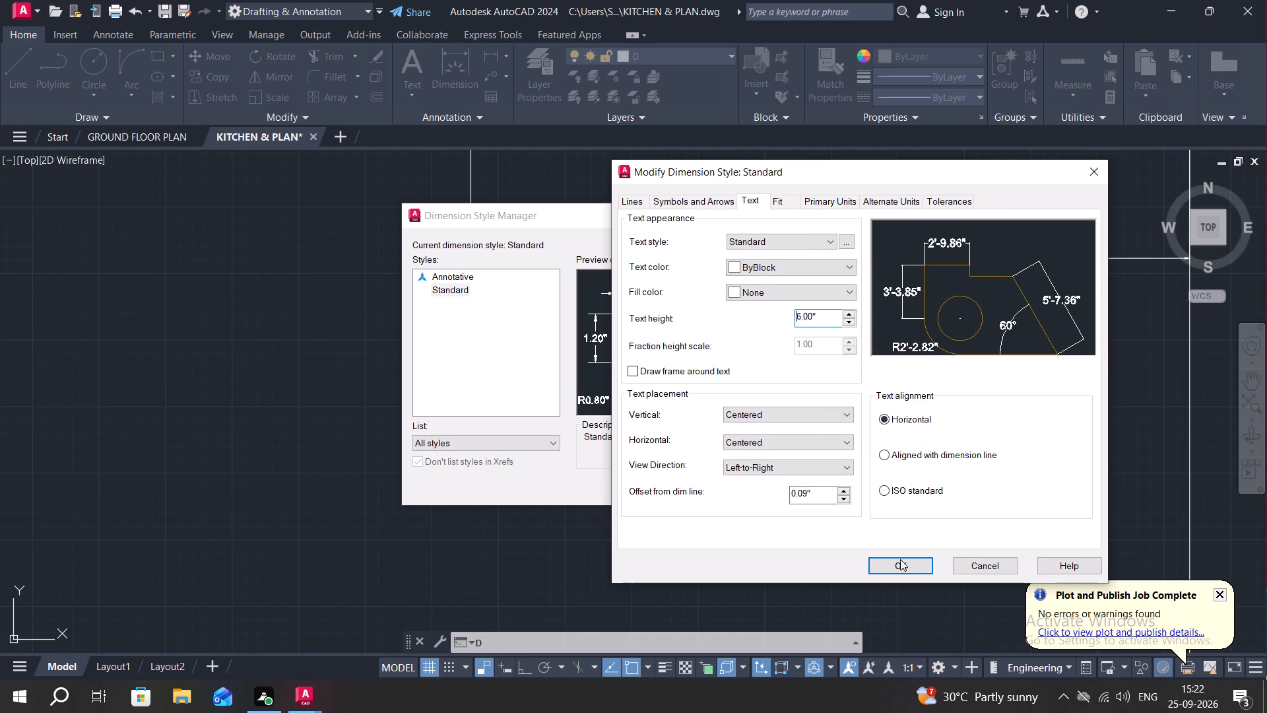
left_click(901, 568)
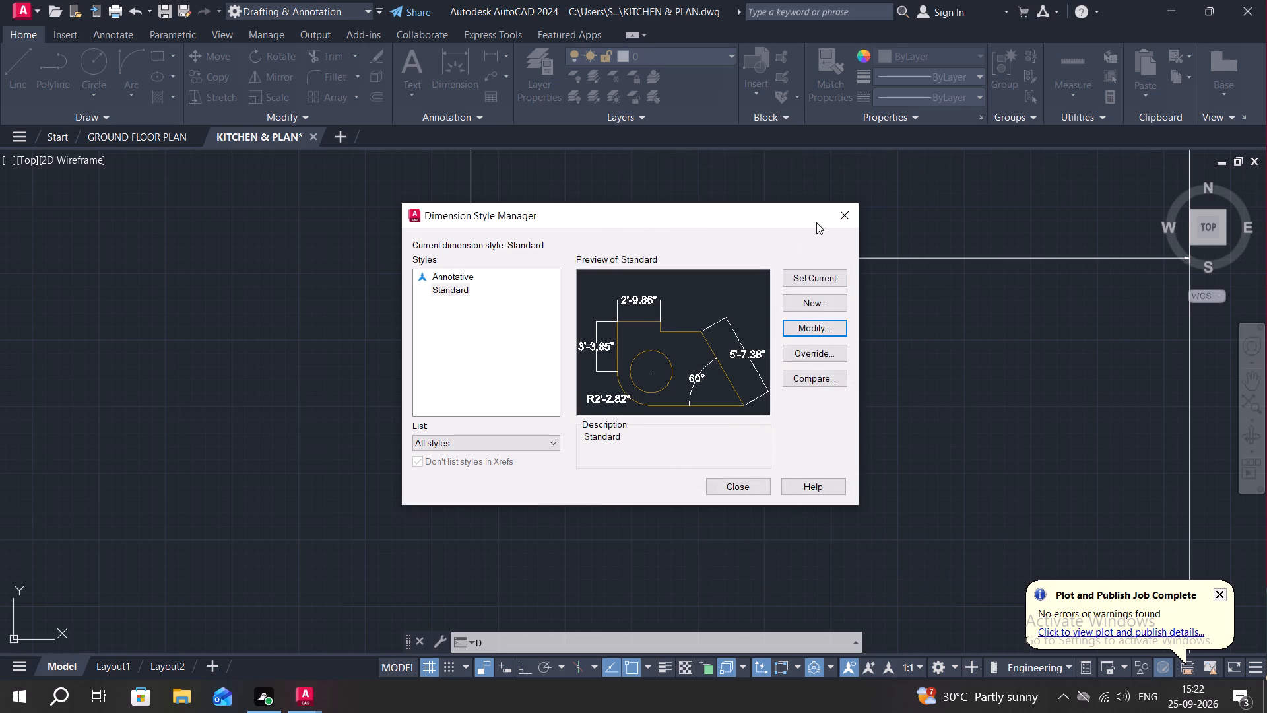
left_click(843, 216)
Override the text height of the new dimension below the narrow strip to 3" in its properties.
scroll(531, 330, "down", 1)
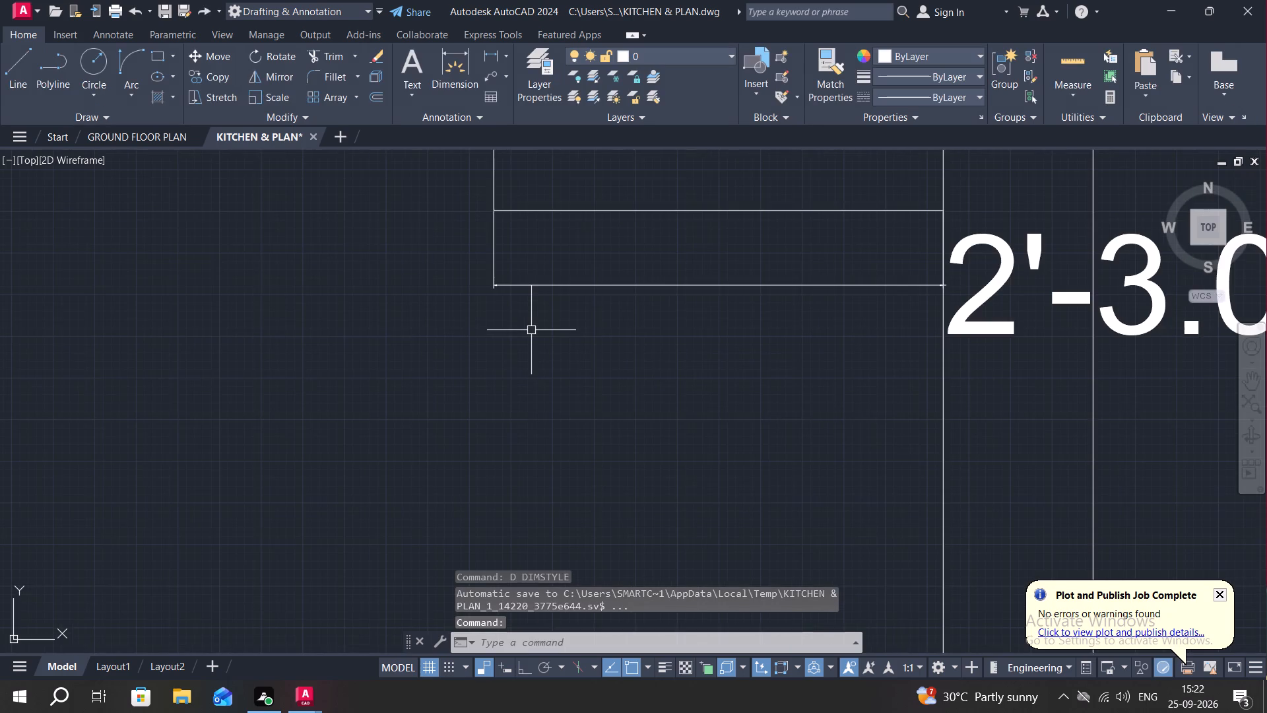
scroll(516, 309, "down", 2)
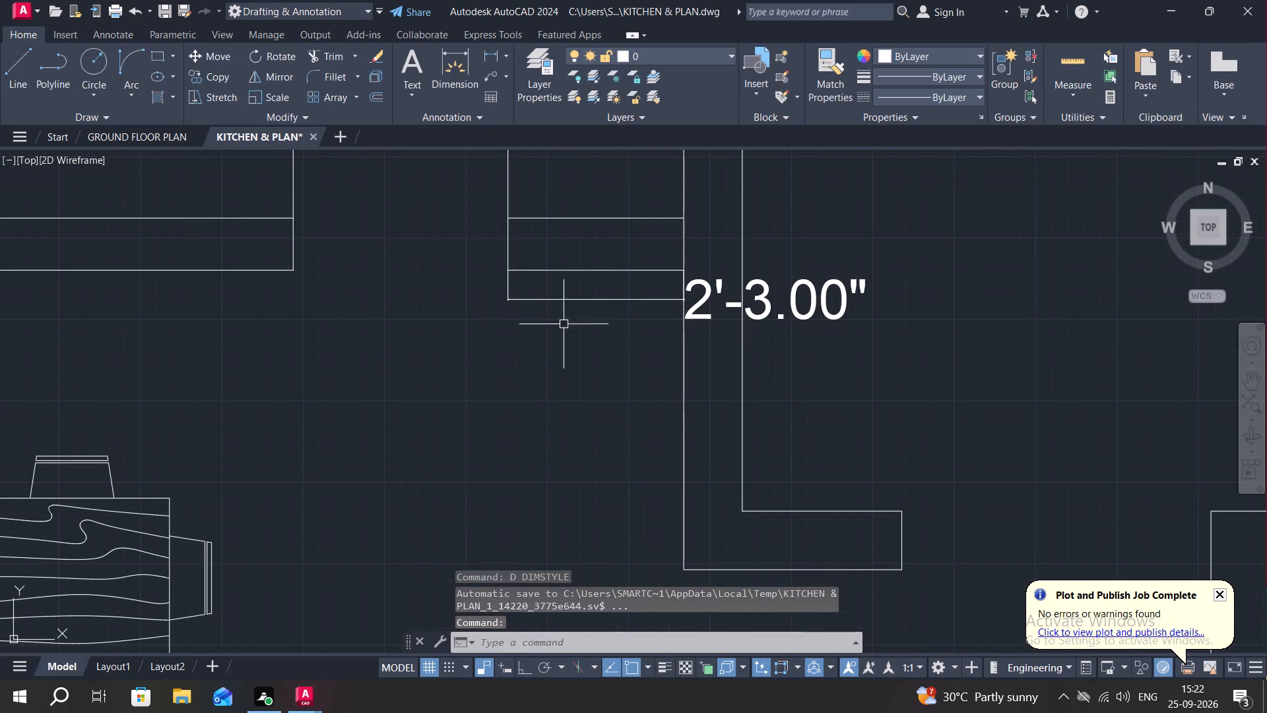
left_click(707, 289)
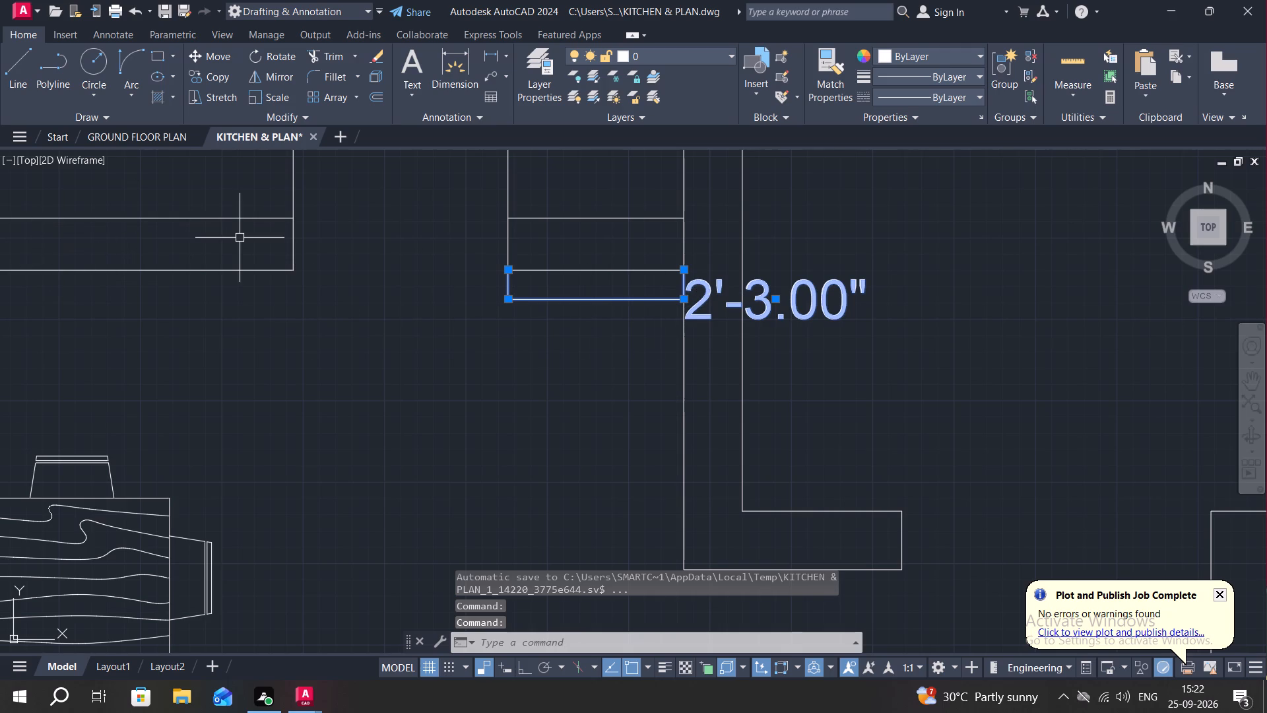
key("p")
key("r")
key("space")
key("space")
key("space")
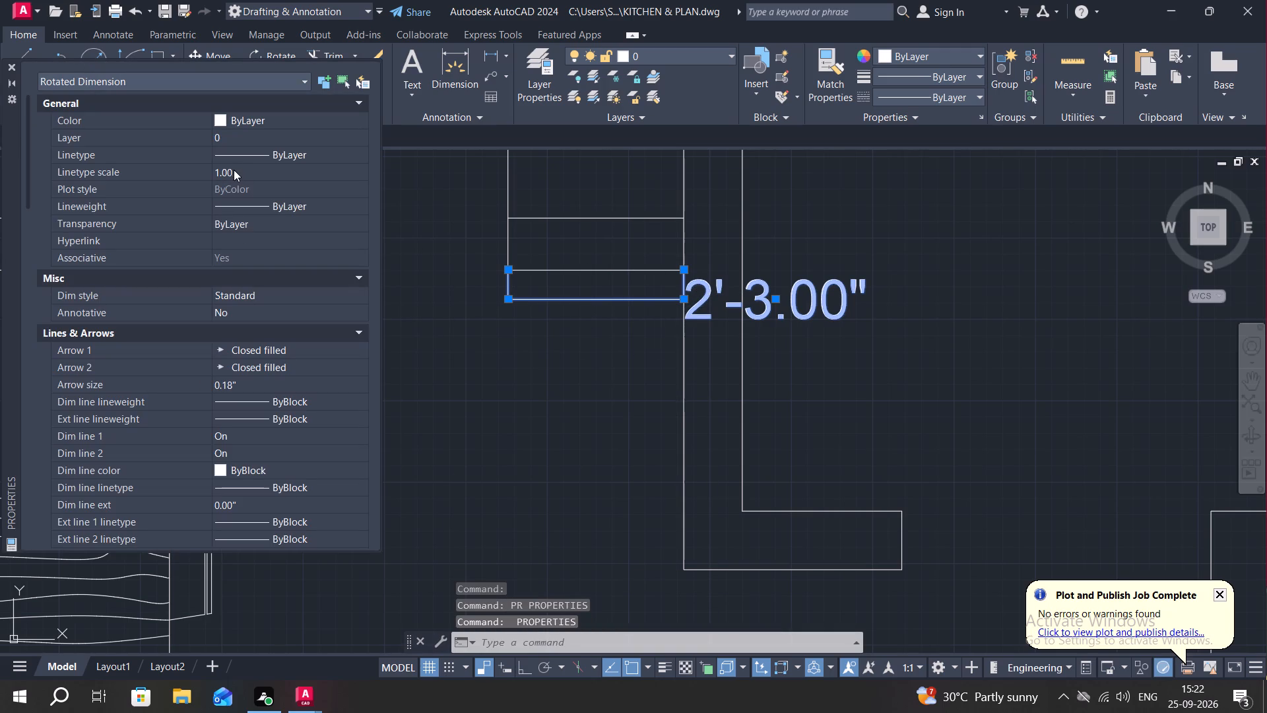
scroll(248, 378, "down", 2)
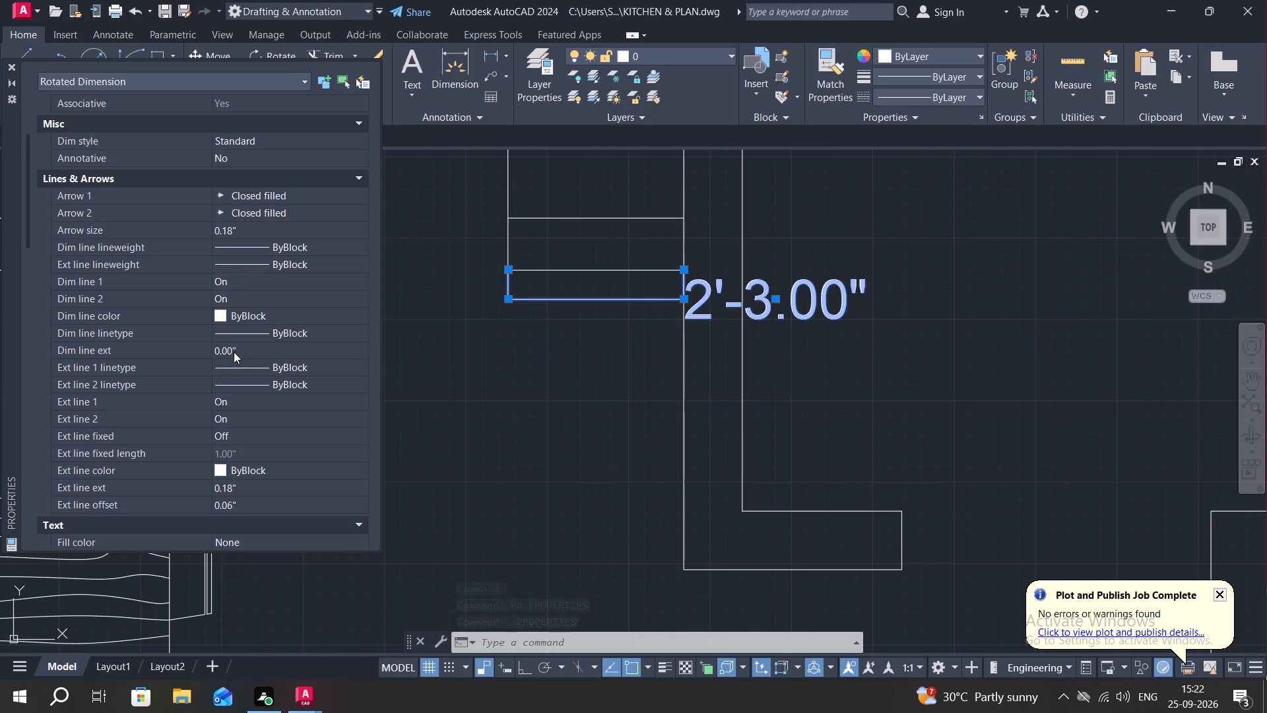
scroll(228, 372, "down", 4)
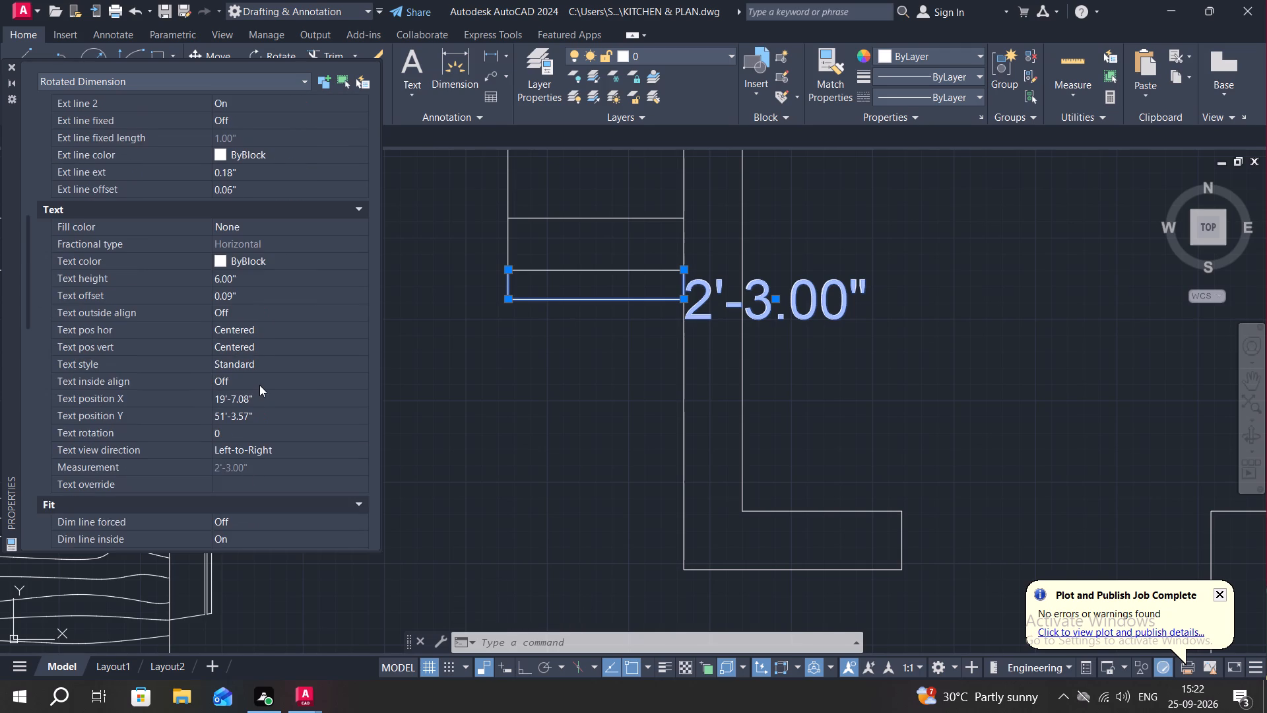
scroll(259, 385, "down", 3)
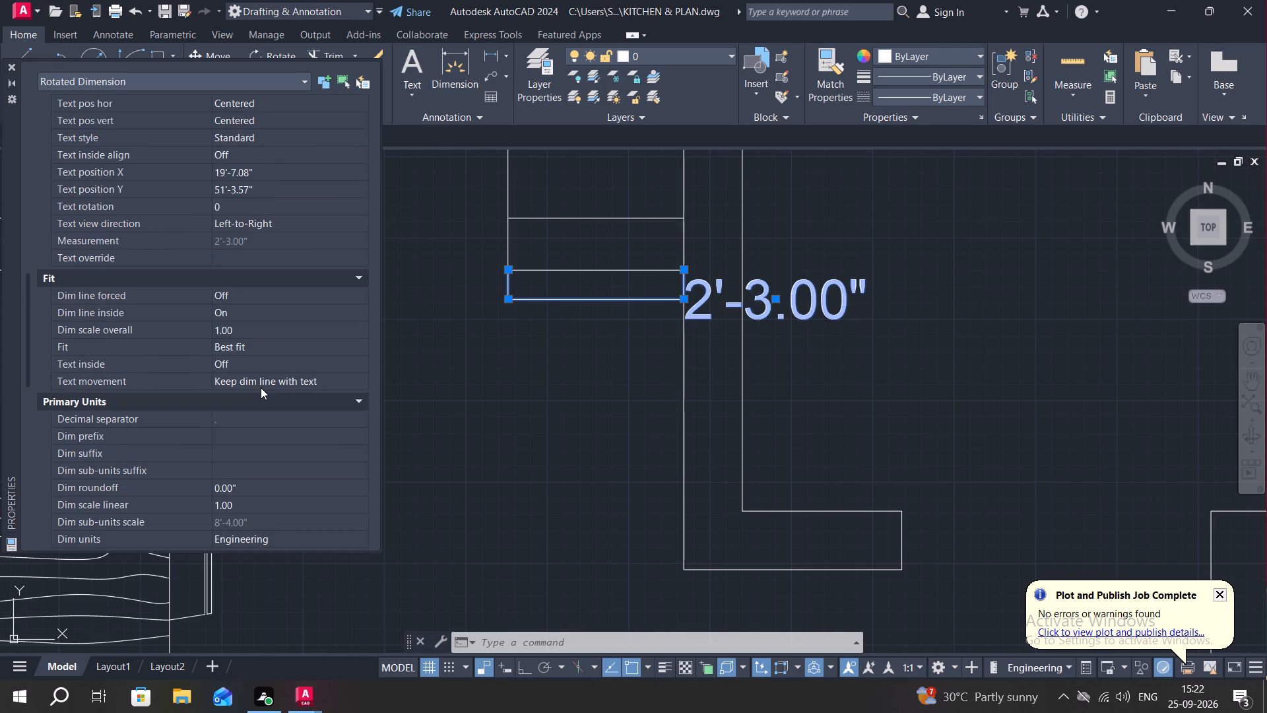
scroll(261, 388, "down", 5)
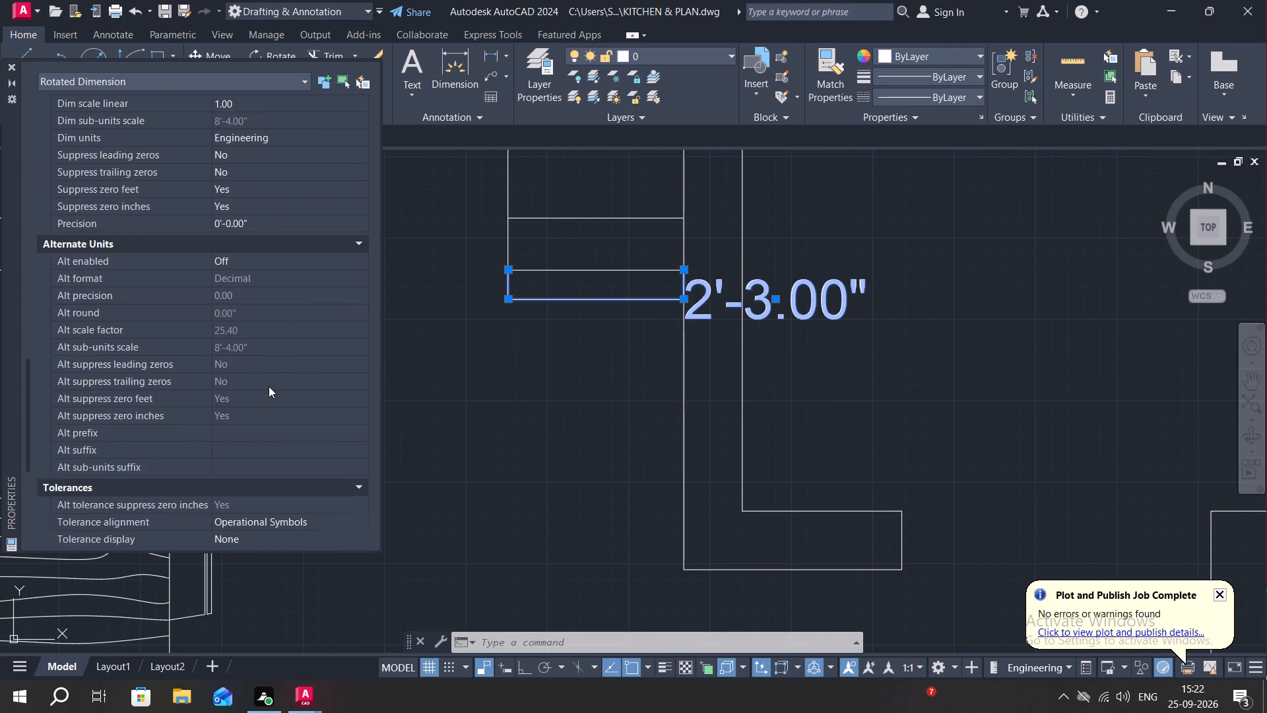
scroll(266, 390, "down", 6)
scroll(210, 311, "up", 3)
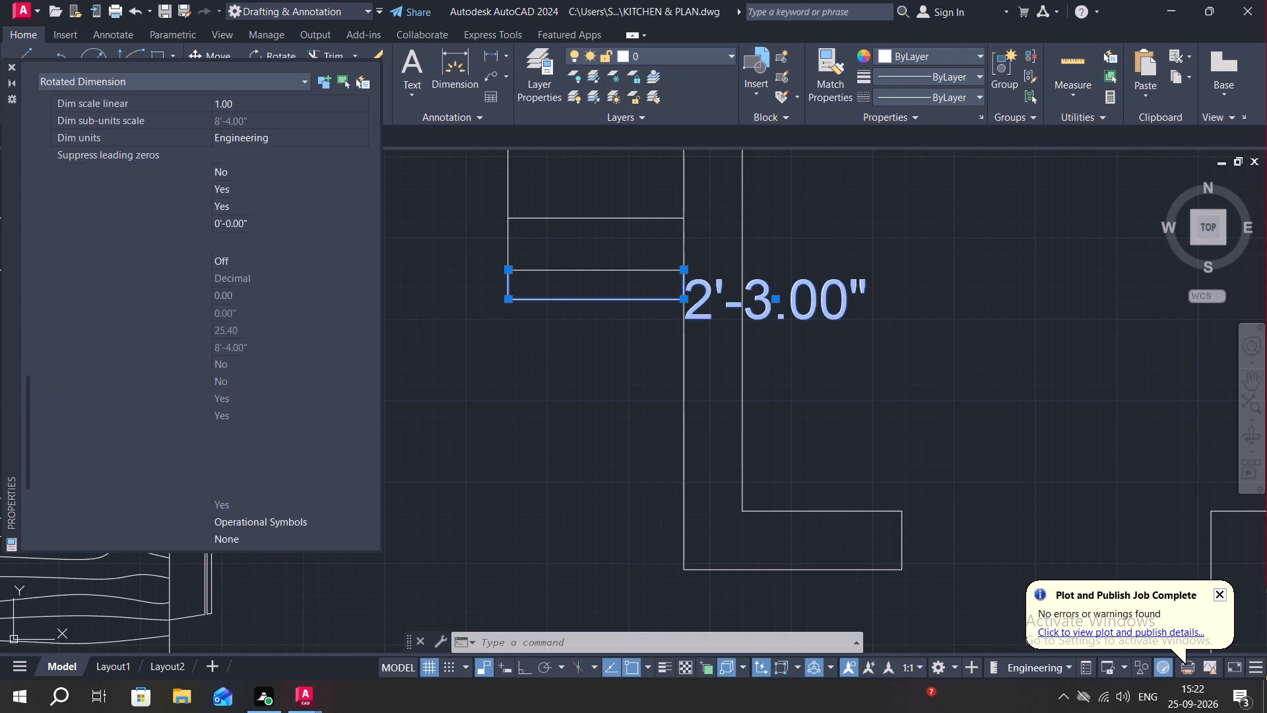
scroll(209, 305, "up", 5)
scroll(228, 252, "up", 2)
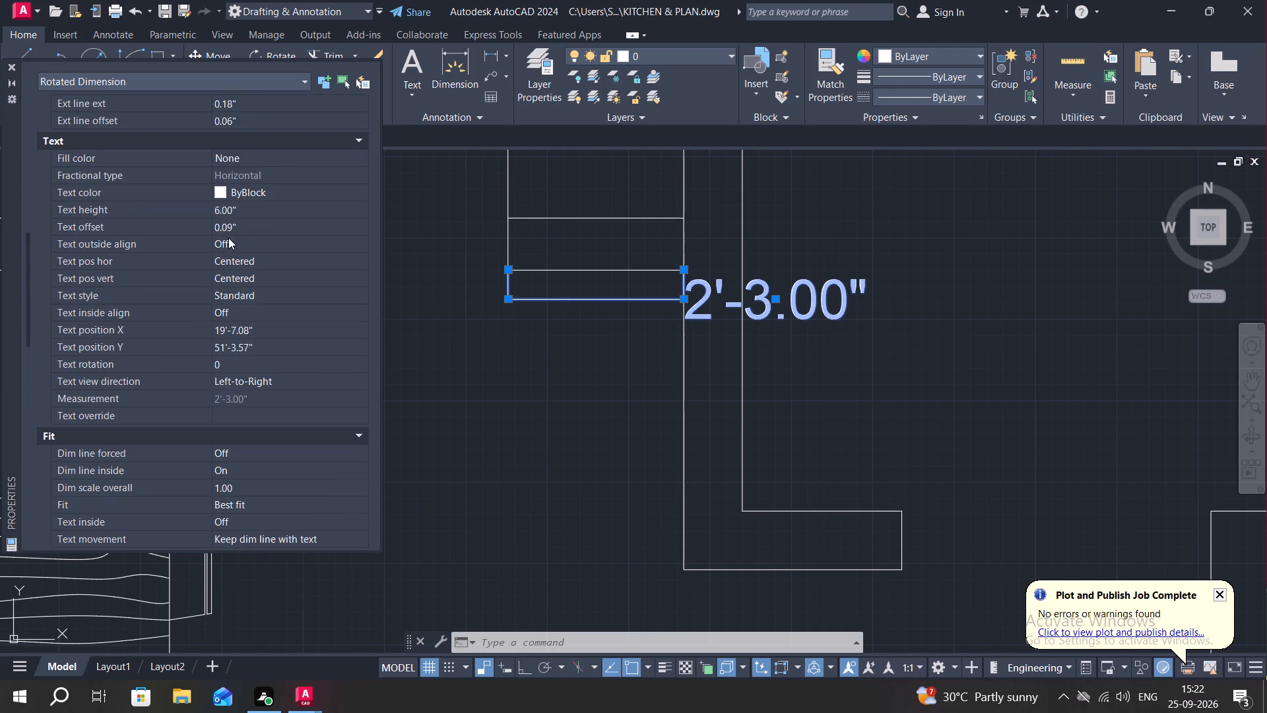
left_click(241, 206)
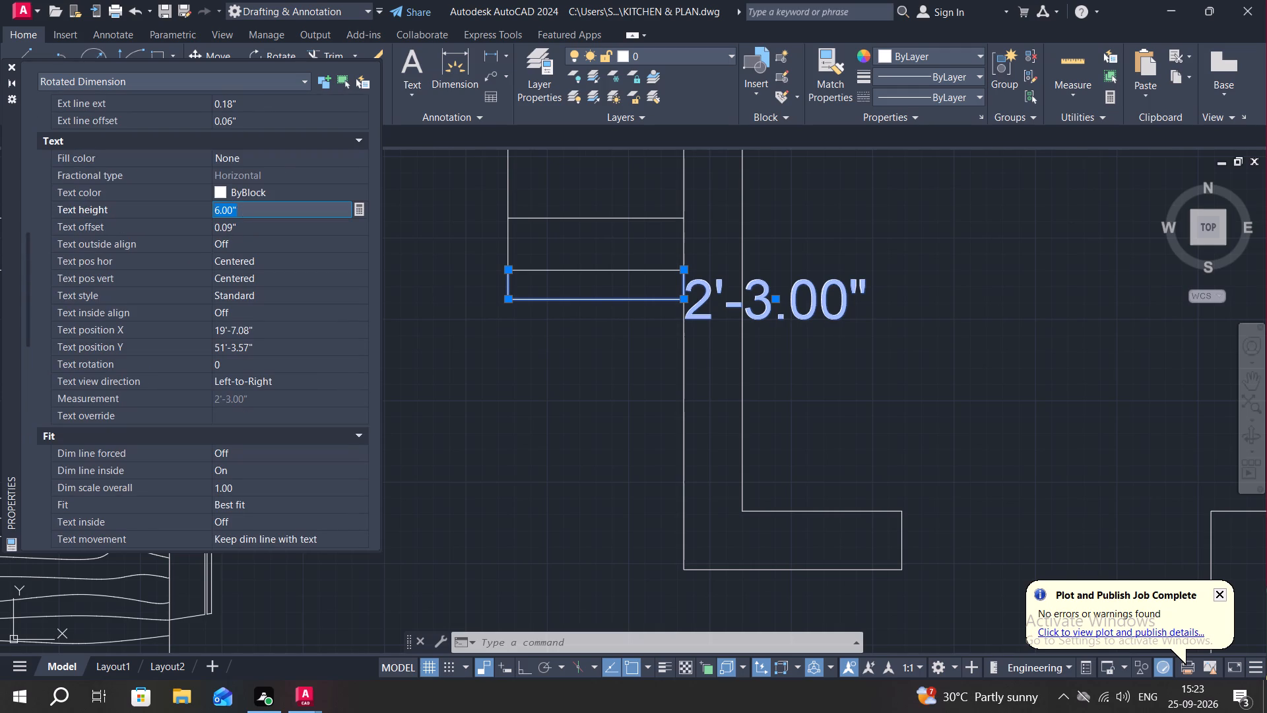
key("BackSpace")
key("3")
key("shift+quotedbl")
key("Return")
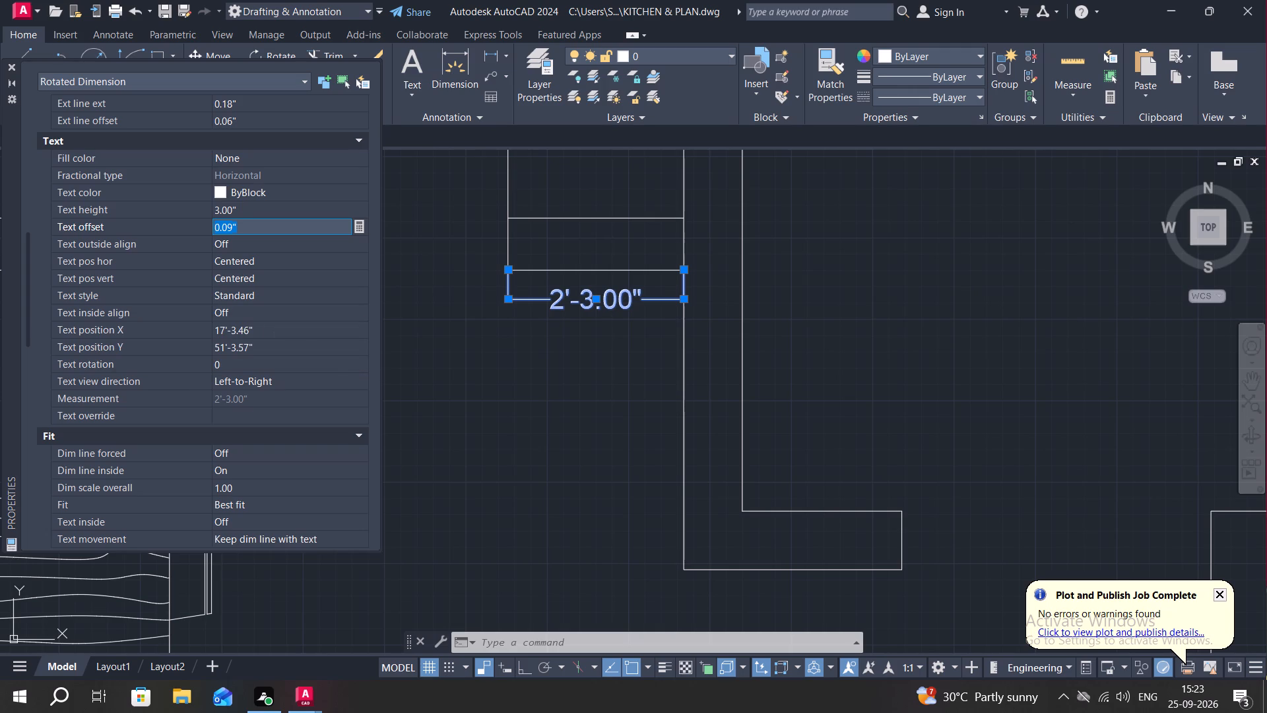
key("Escape")
key("space")
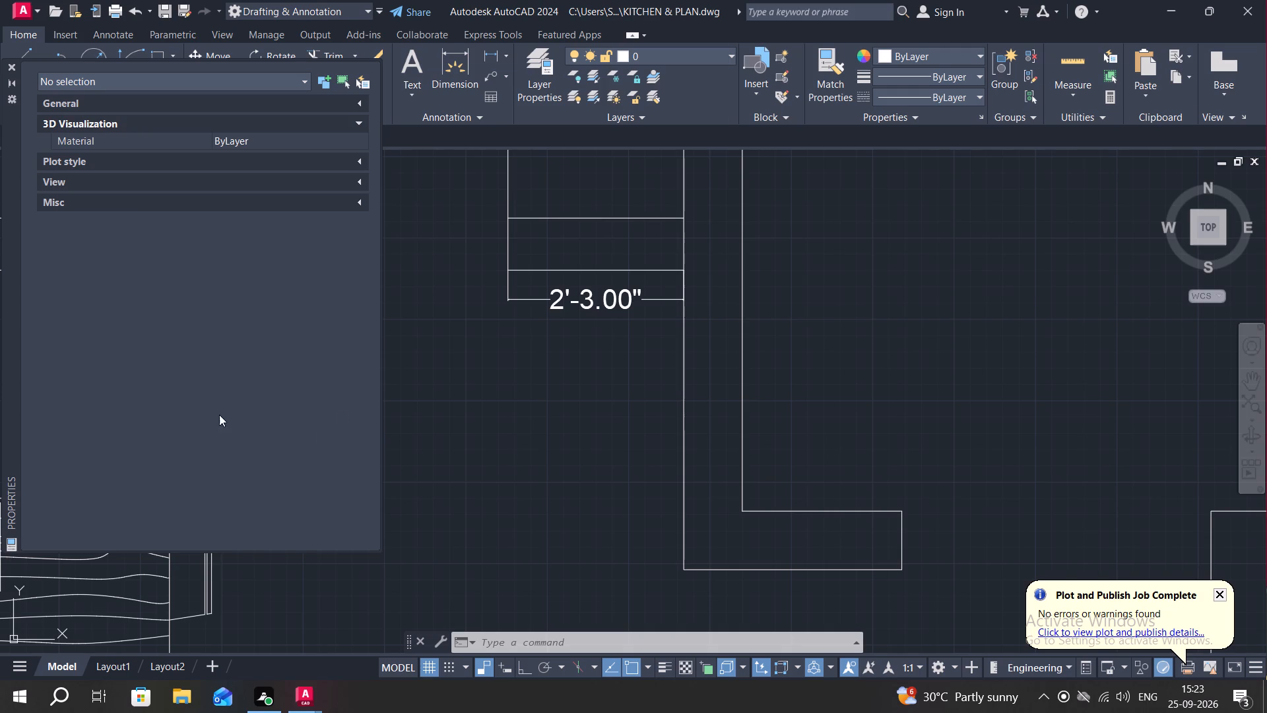
left_click(13, 65)
key("Escape")
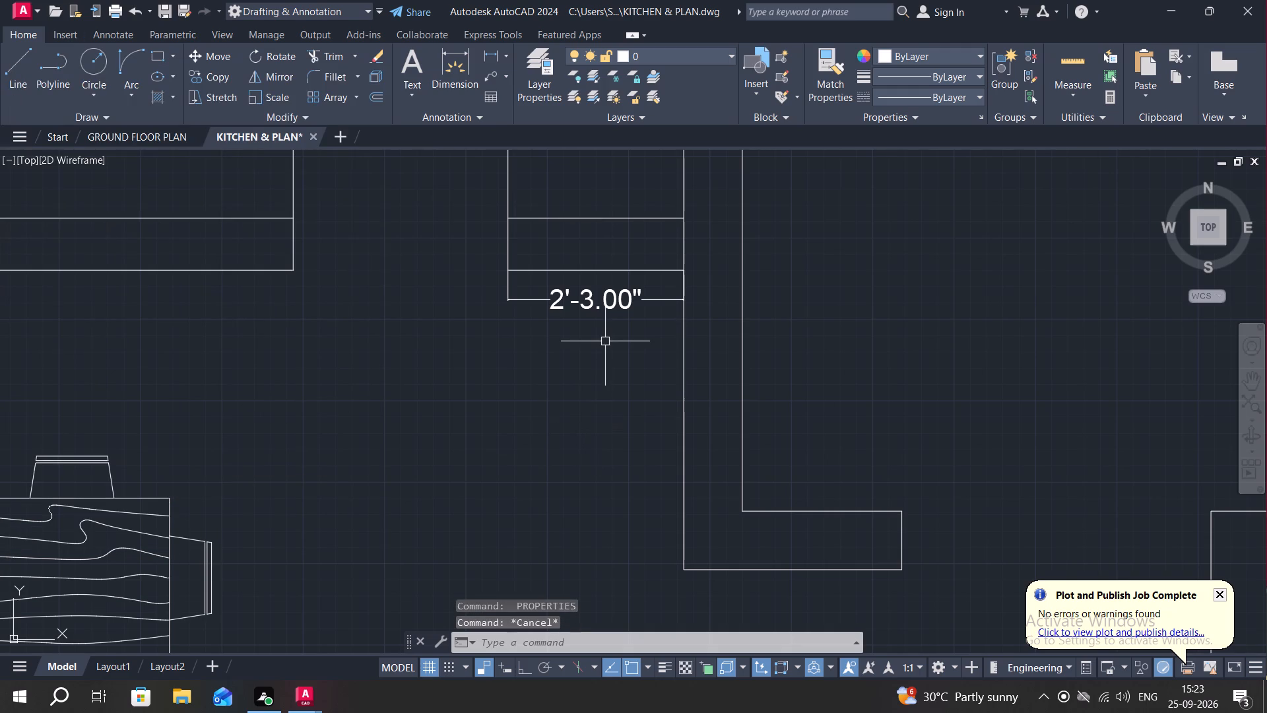
Override the arrow size of the dimension below the narrow strip to 3" in its properties.
left_click(645, 302)
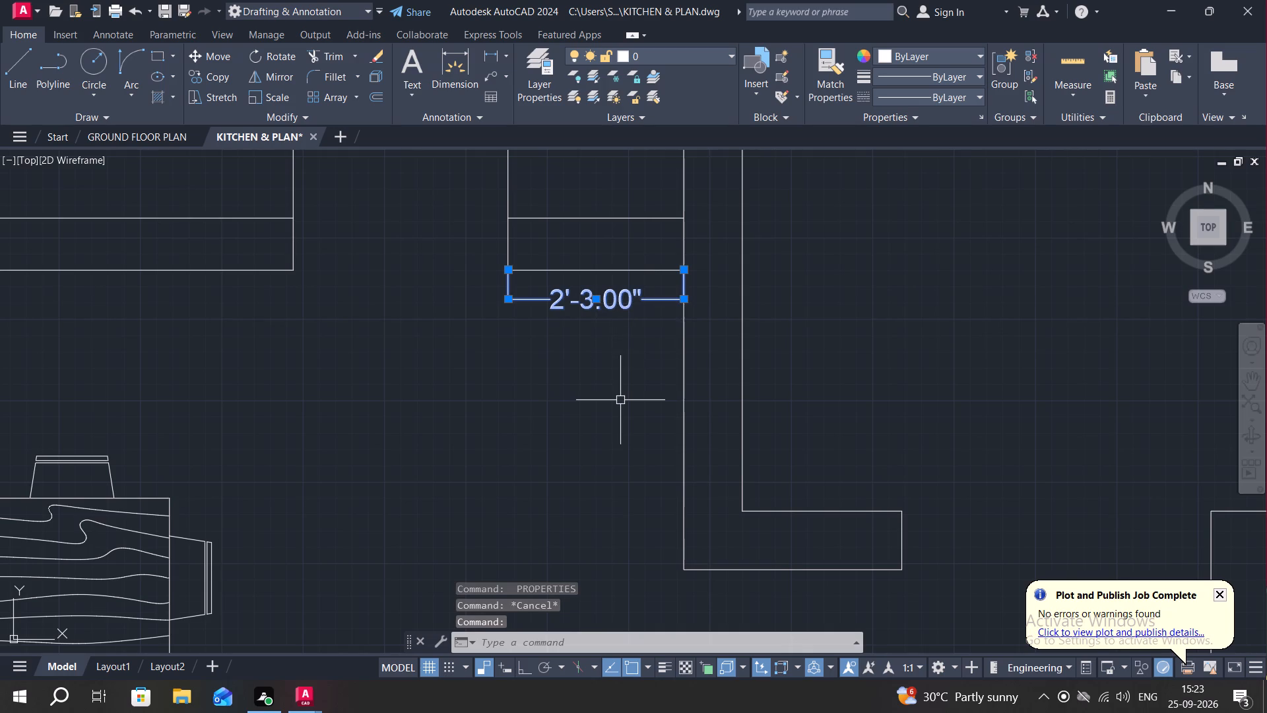
key("p")
key("r")
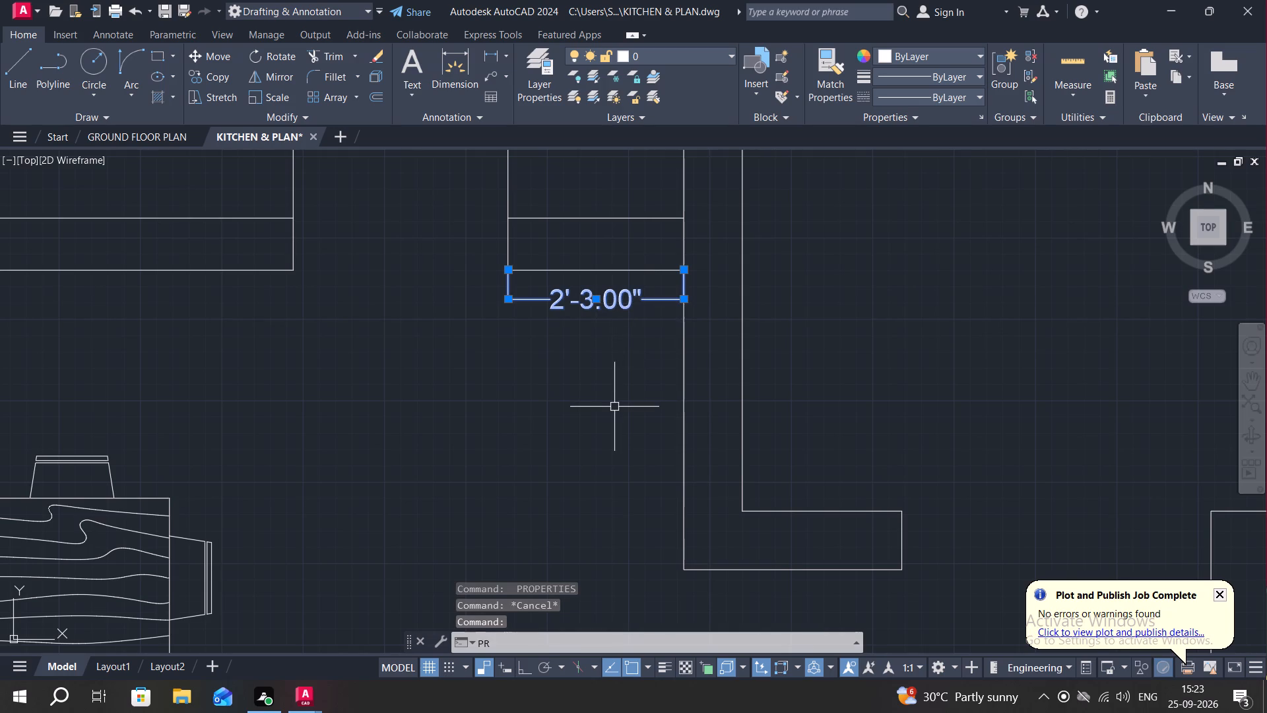
key("Return")
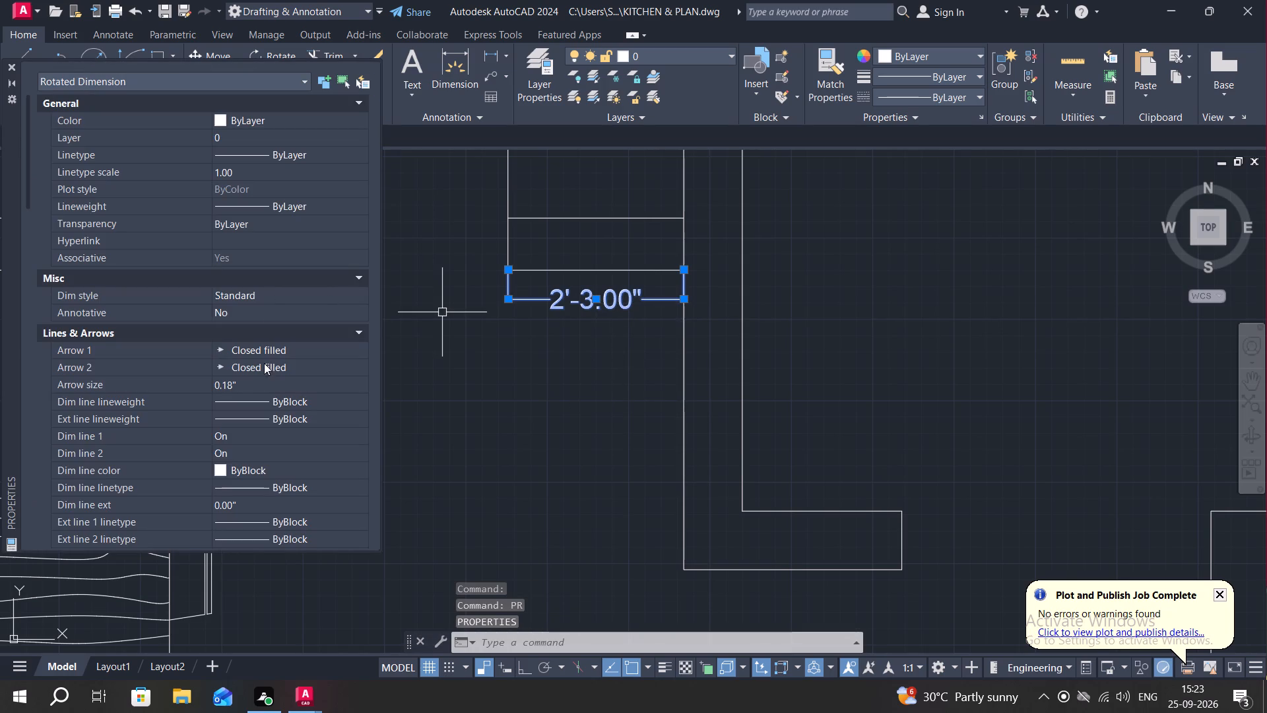
left_click(238, 381)
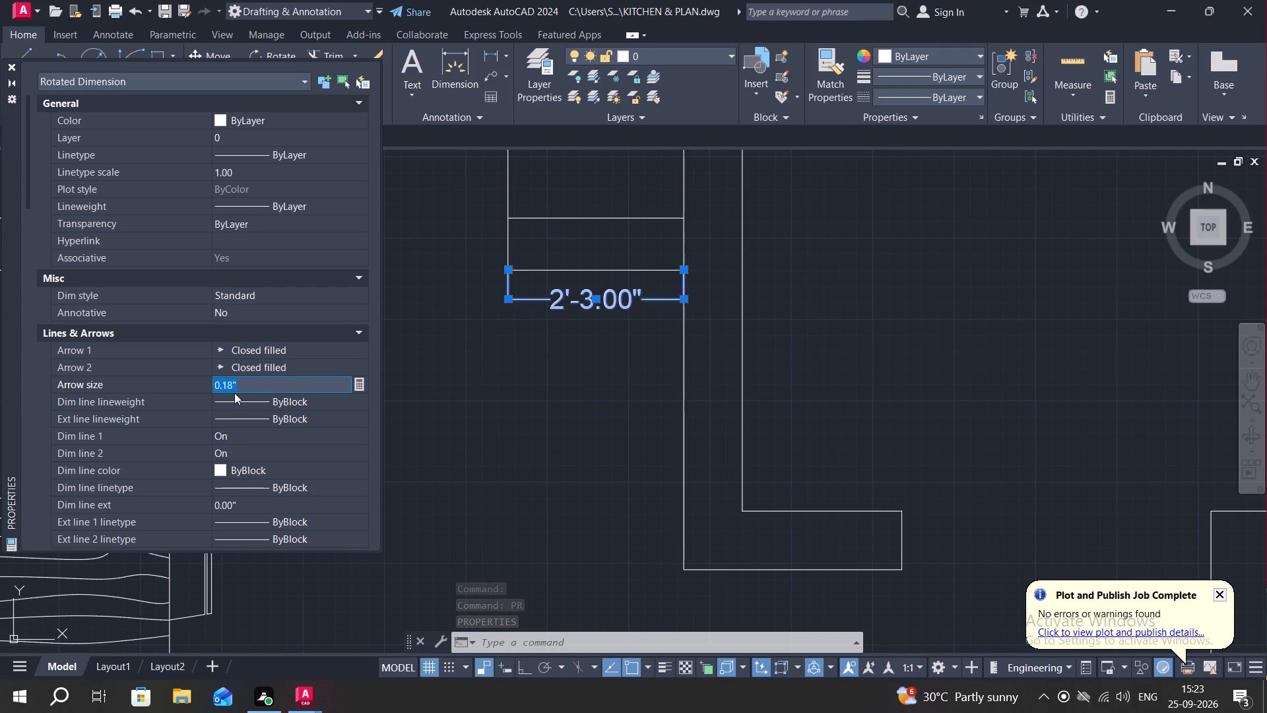
key("BackSpace")
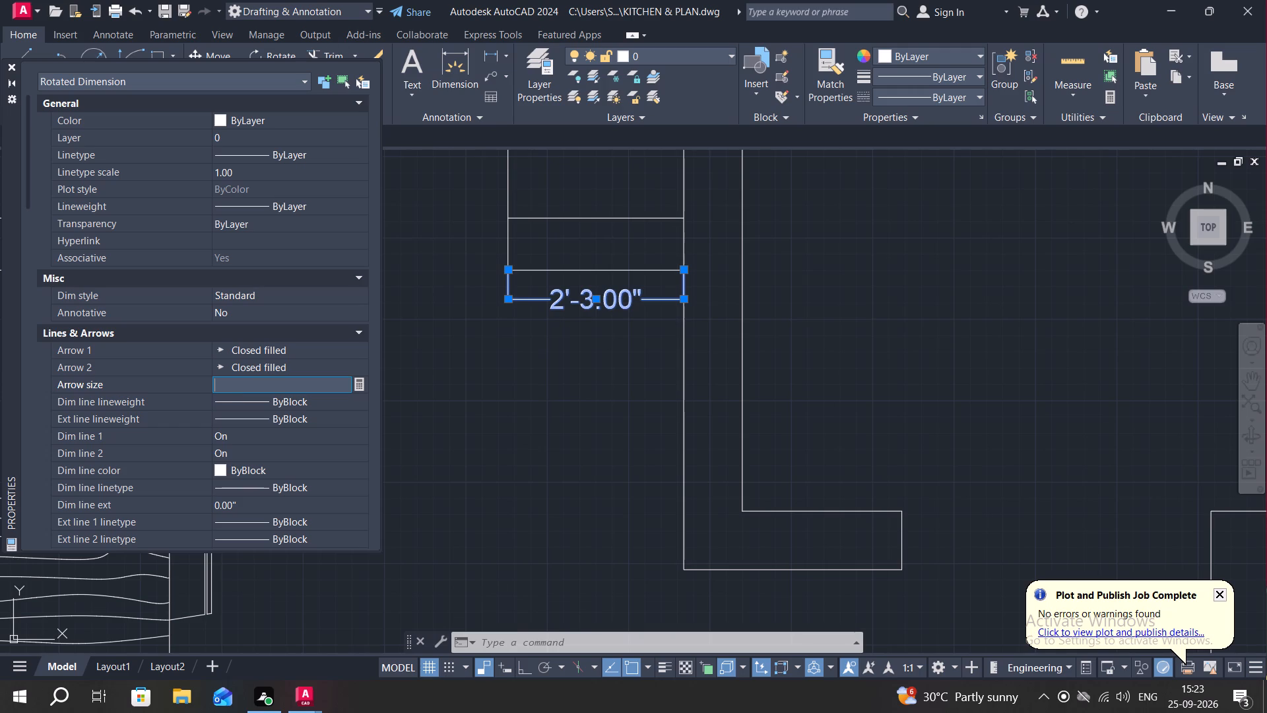
type("3\"")
key("Return")
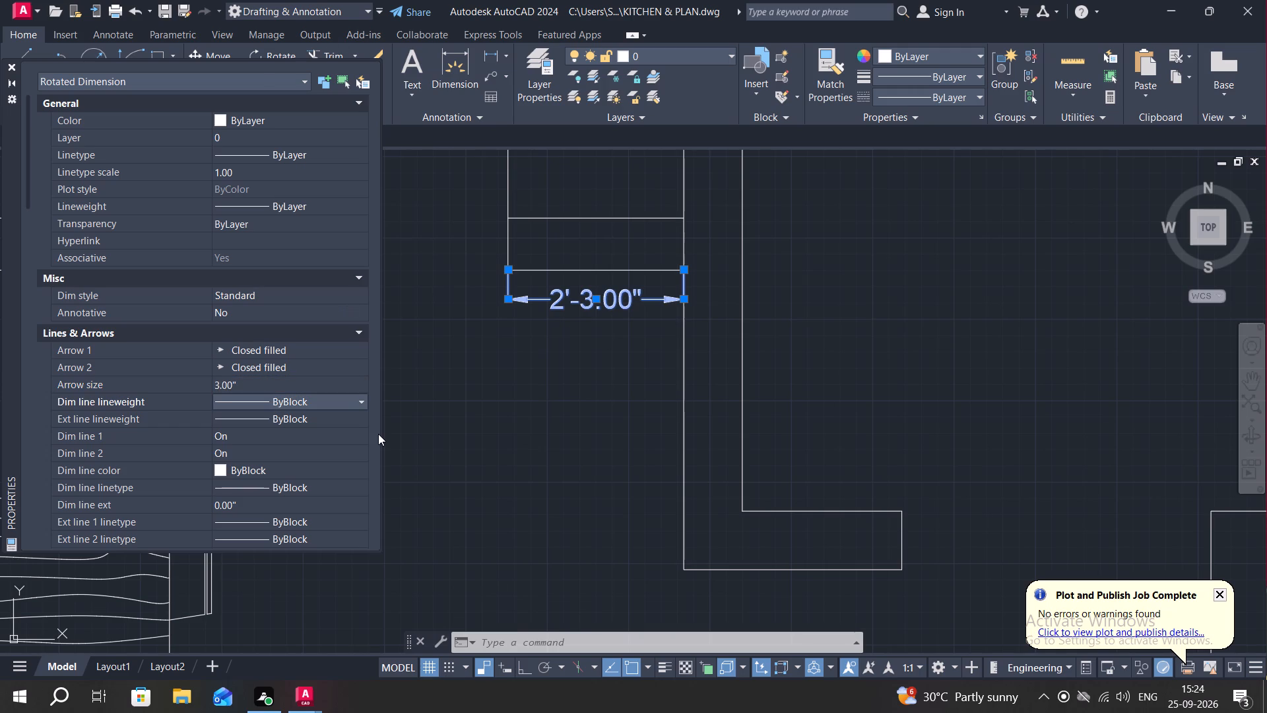
key("Escape")
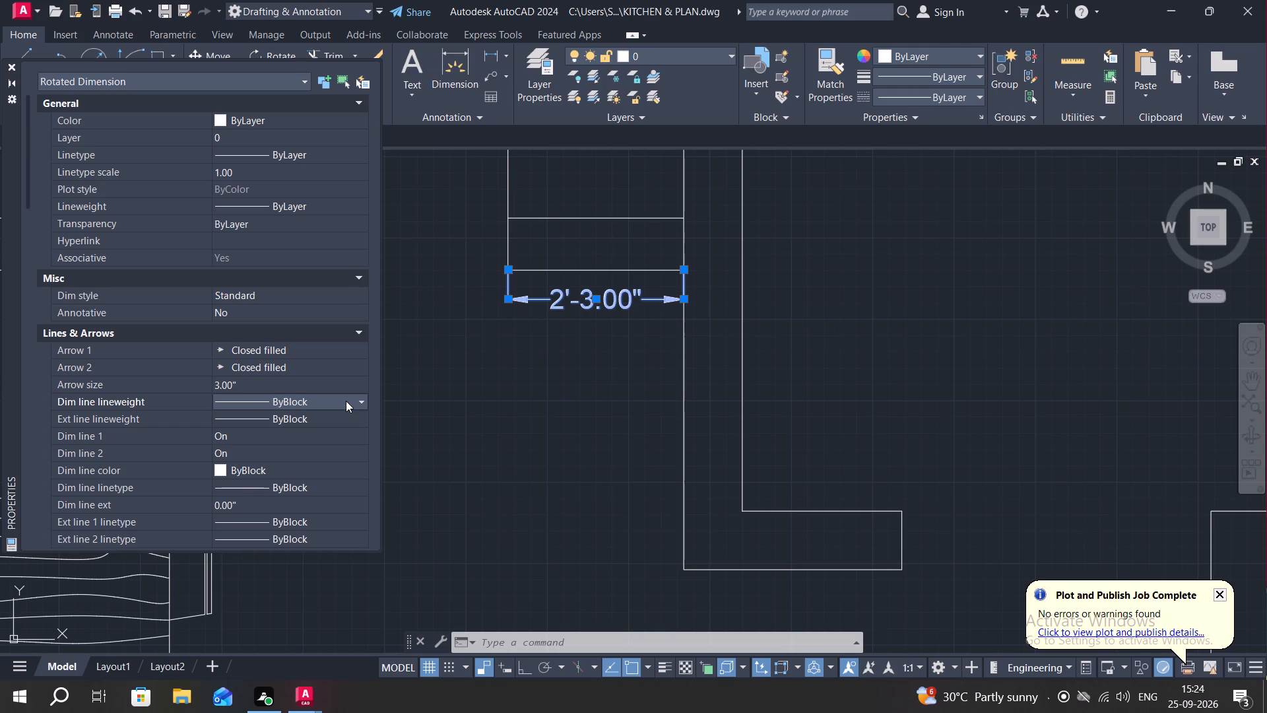
key("Escape")
left_click(5, 67)
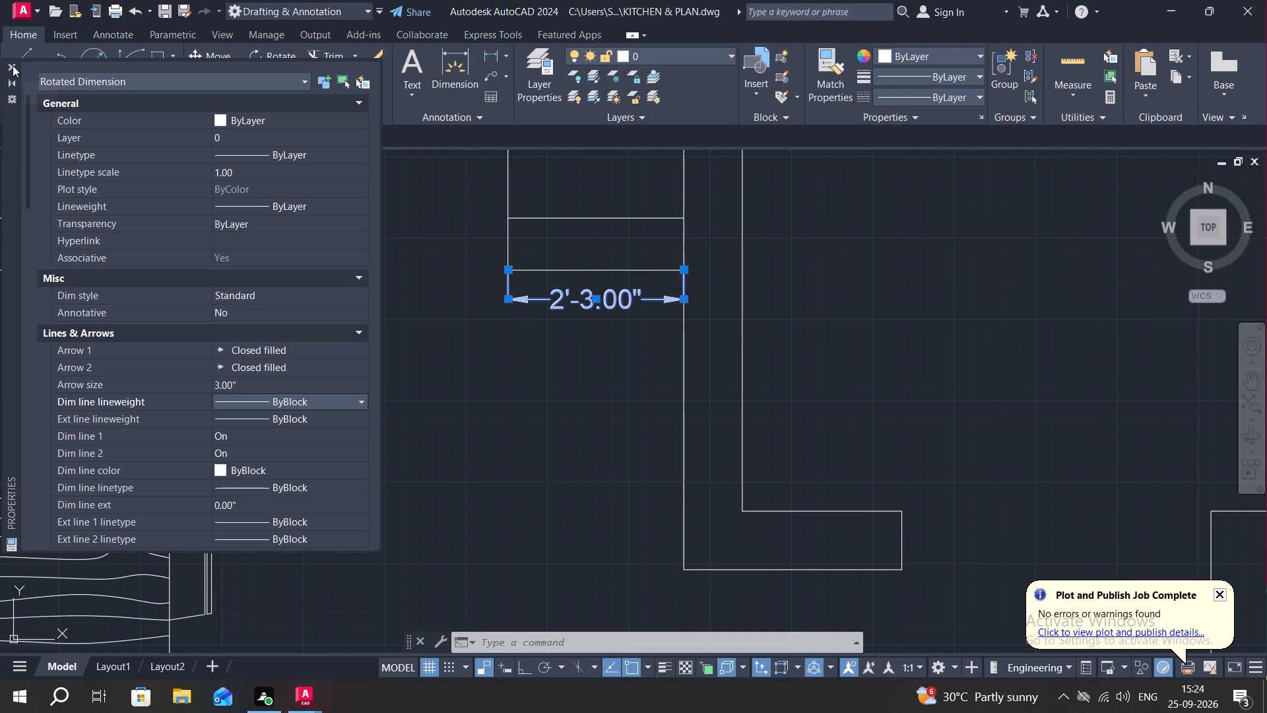
left_click(13, 65)
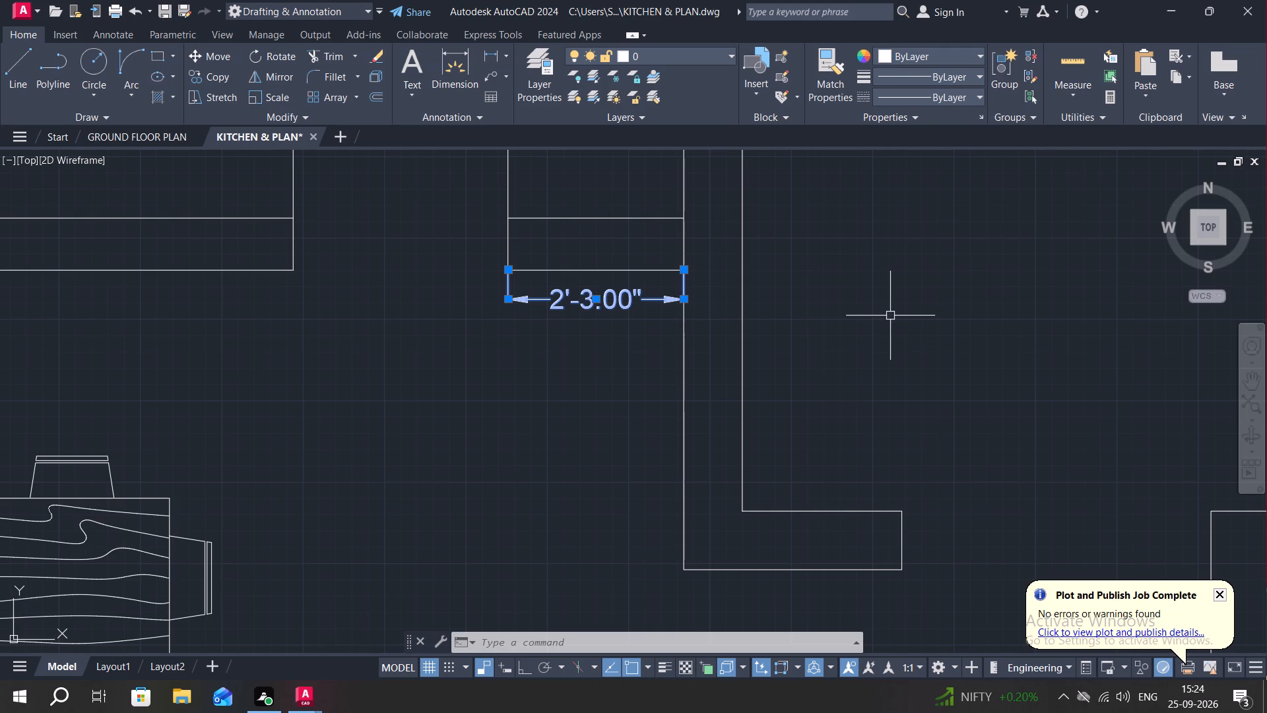
scroll(892, 320, "down", 3)
scroll(767, 358, "up", 2)
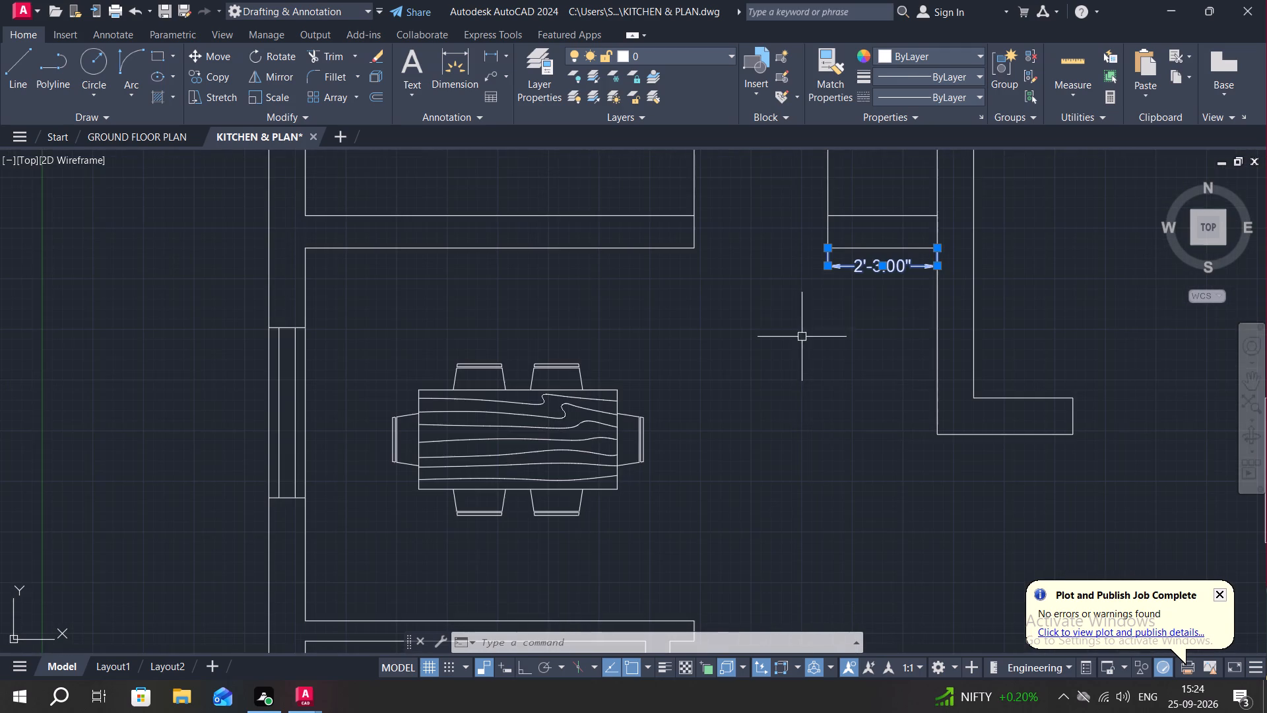
key("Escape")
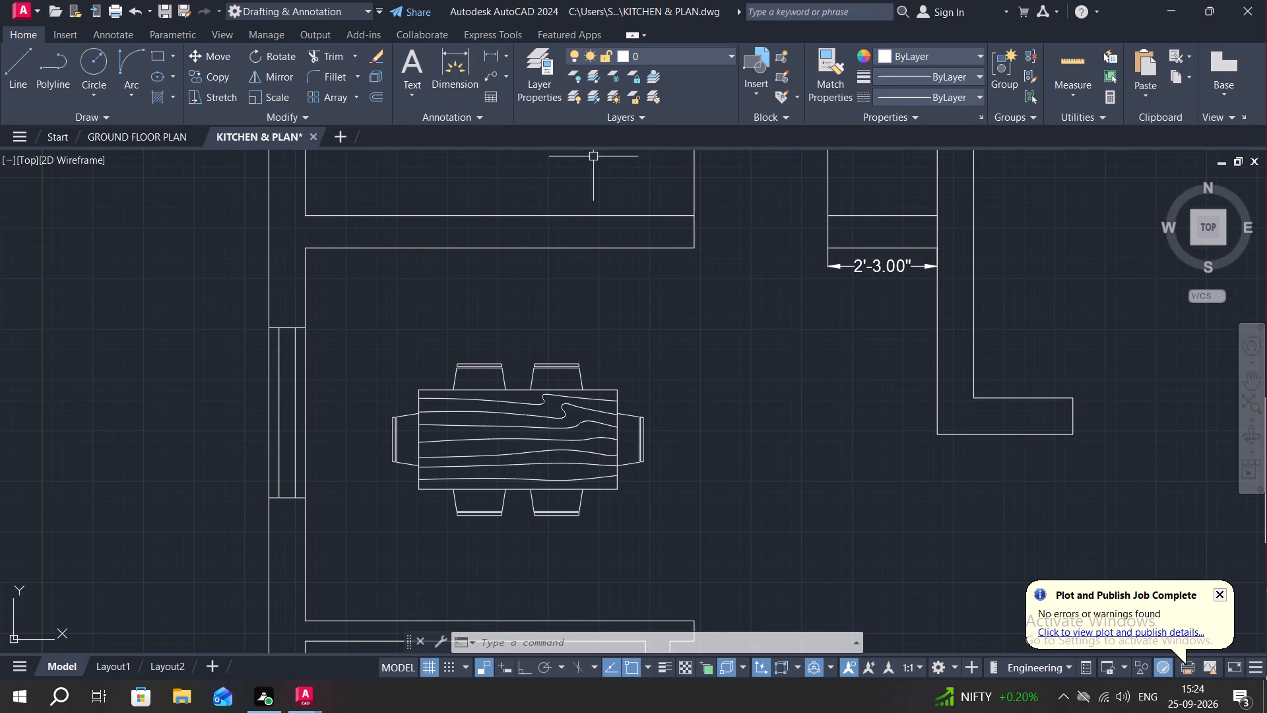
Add a vertical linear dimension for the north wall's thickness, placed just west of the plan's north-west corner.
scroll(754, 302, "down", 1)
middle_click_drag(663, 227, 672, 249)
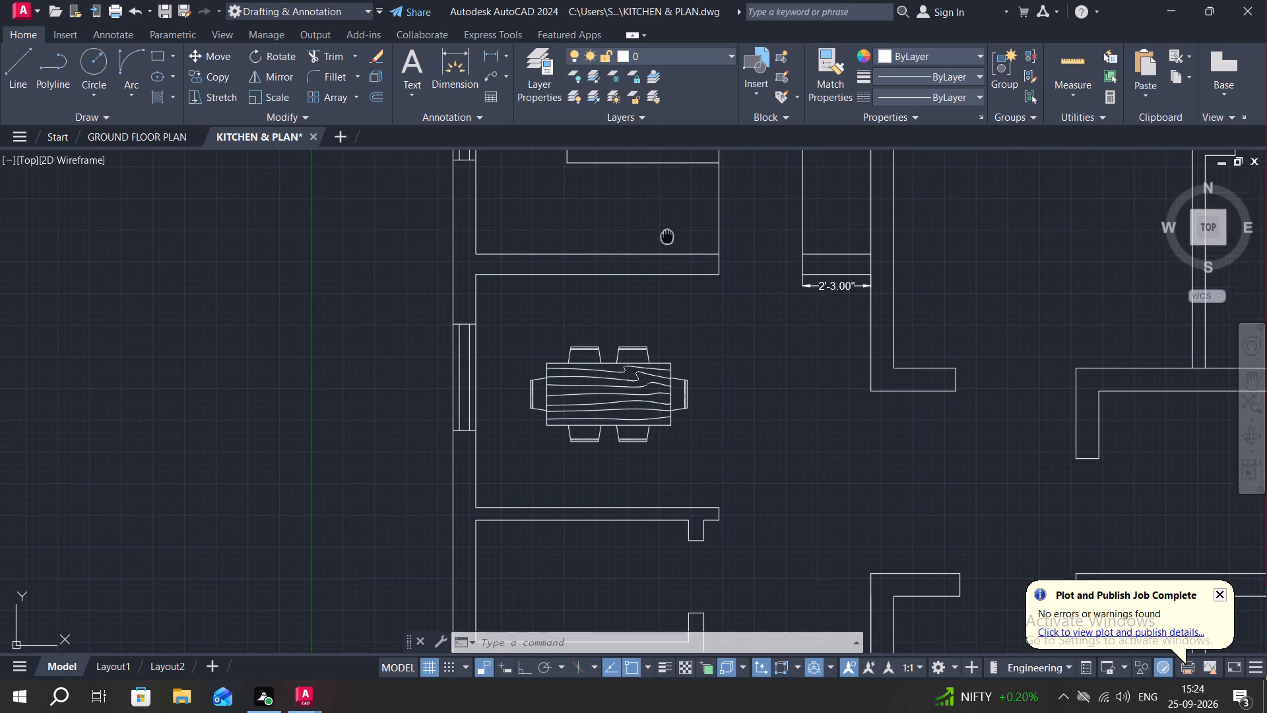
middle_click_drag(672, 249, 838, 597)
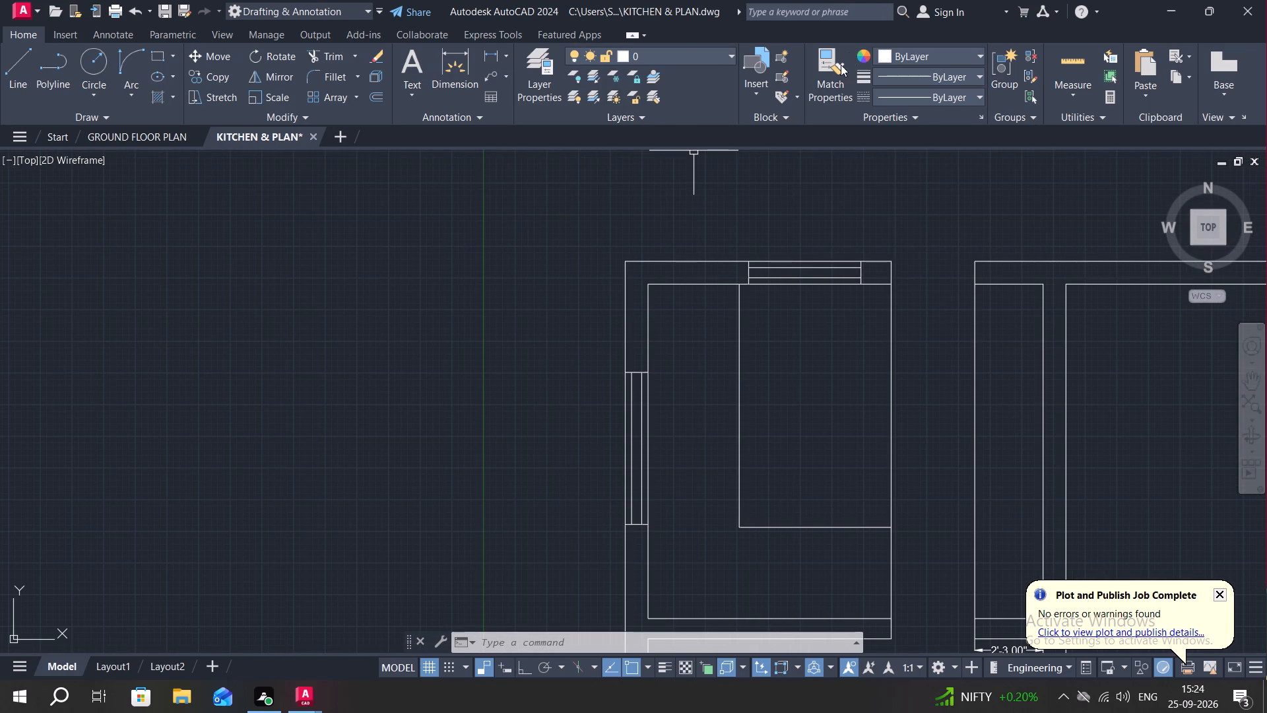
left_click(489, 51)
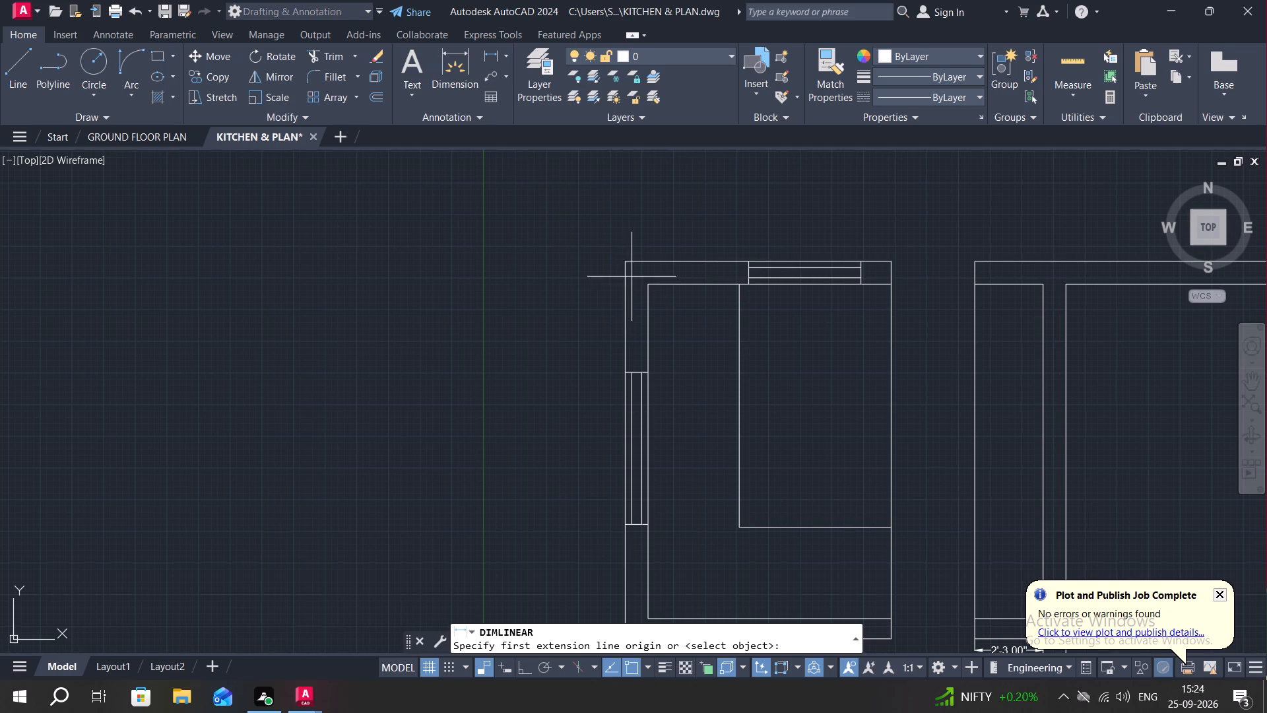
left_click(652, 259)
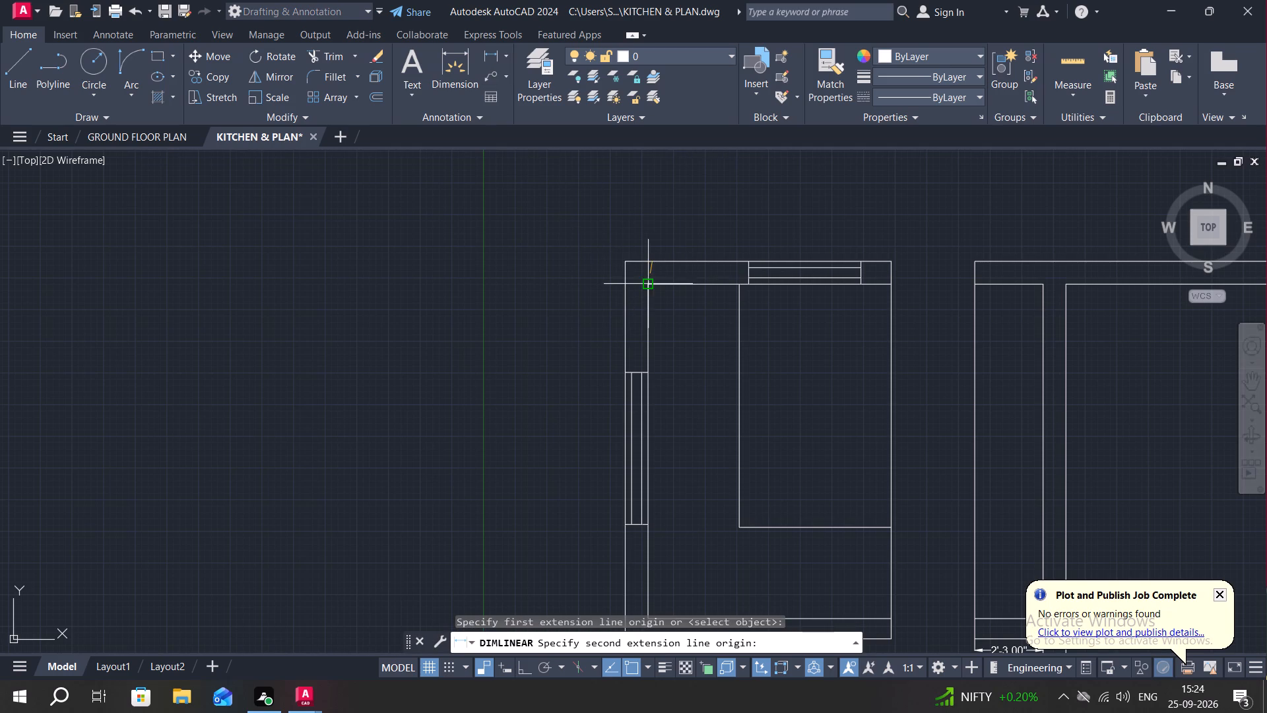
left_click(651, 281)
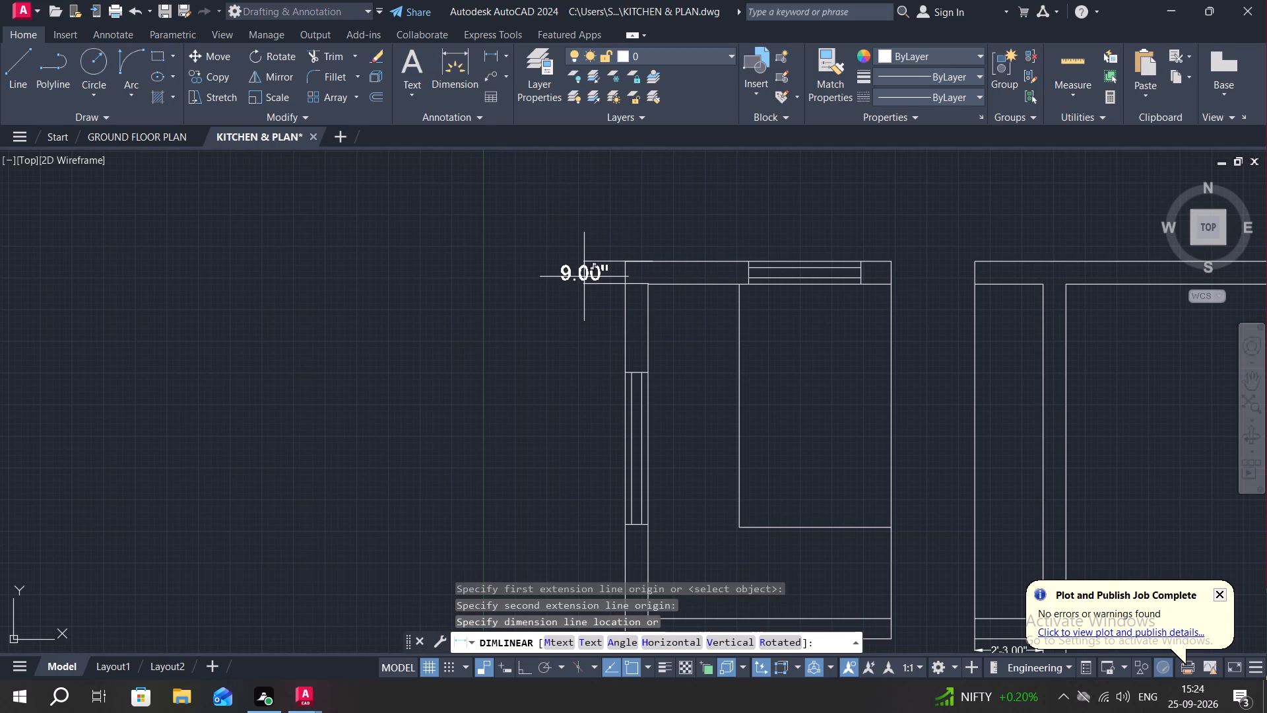
left_click(584, 277)
Dimension the north-west room's interior north-south length, aligned with the wall-thickness dimension outside the west wall.
middle_click_drag(593, 294, 577, 210)
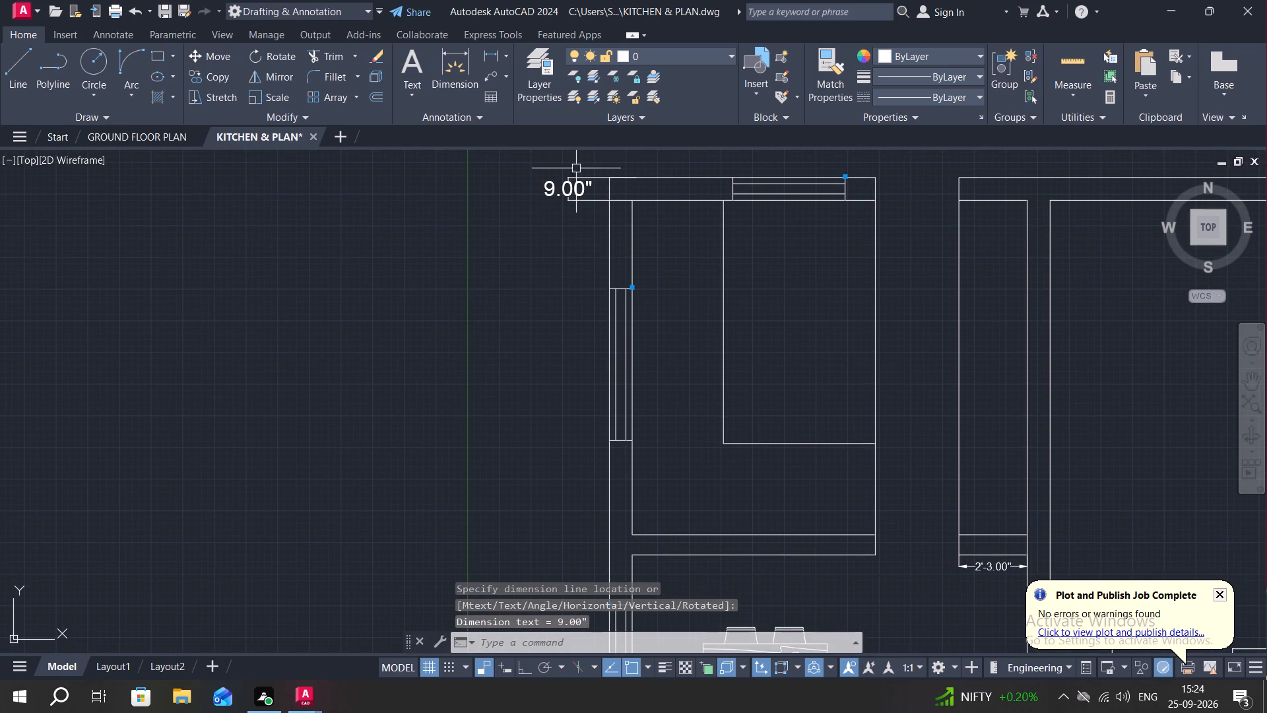
left_click(491, 51)
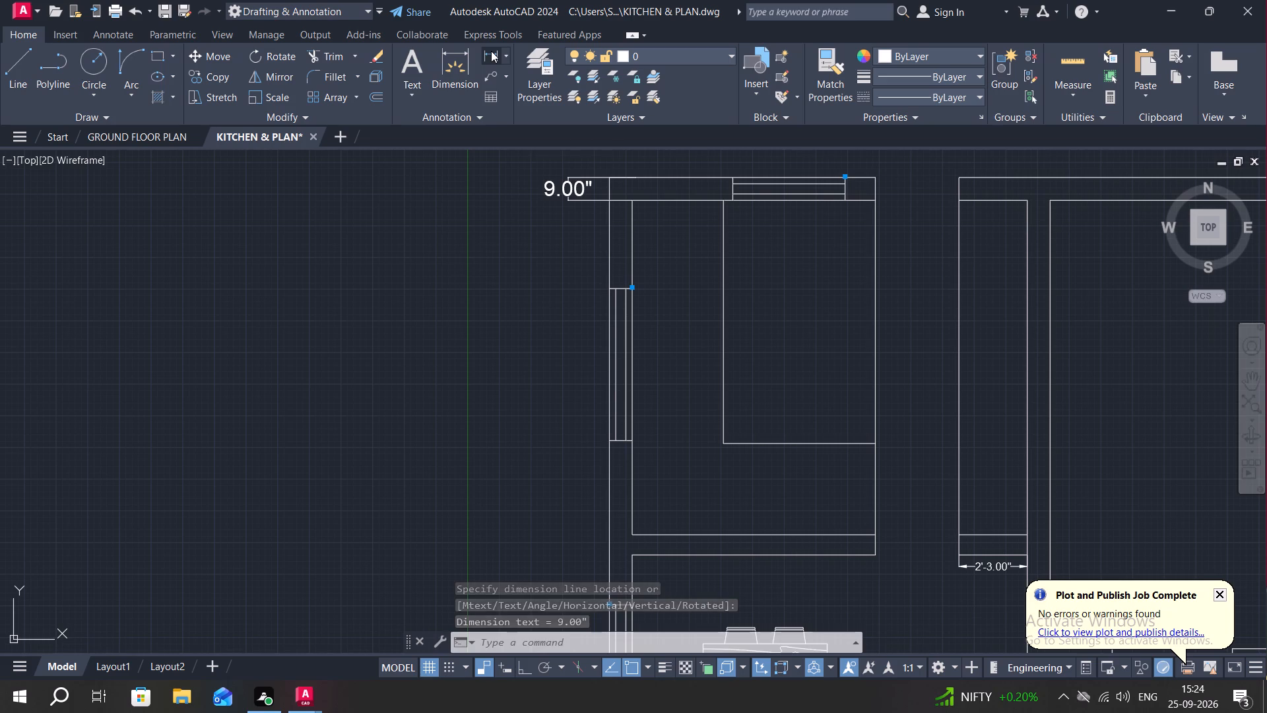
left_click(629, 533)
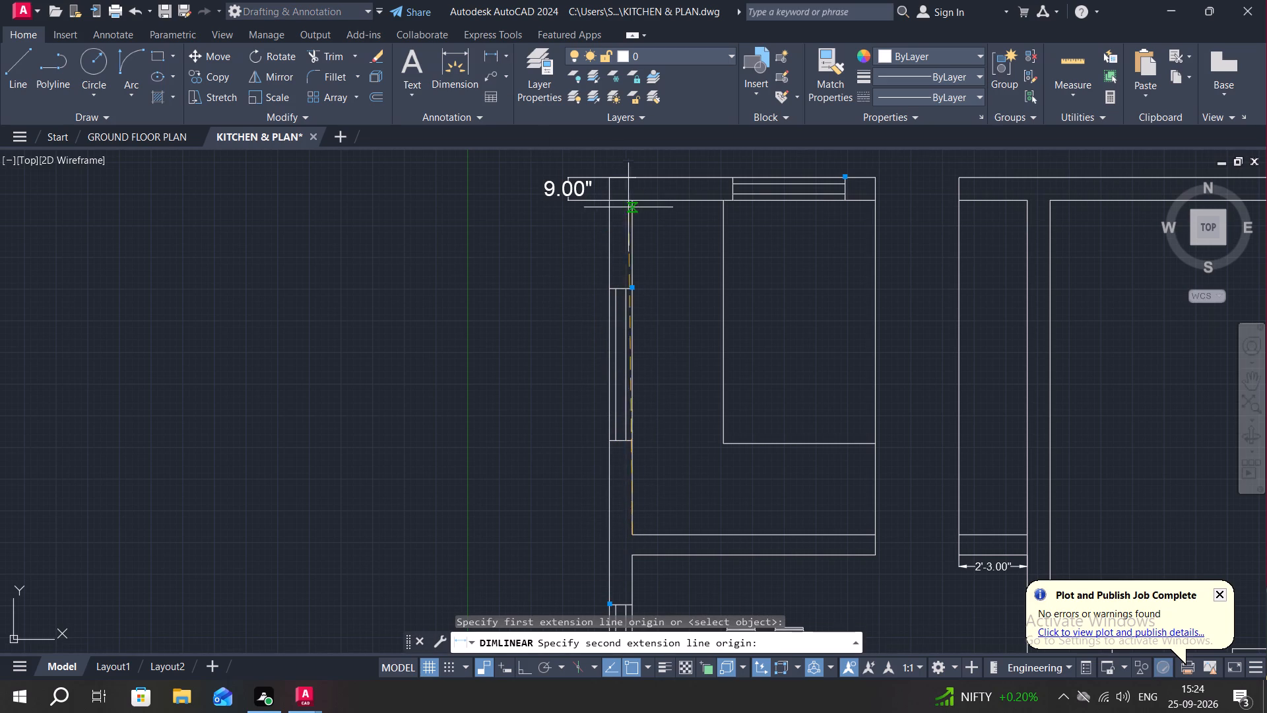
left_click(632, 202)
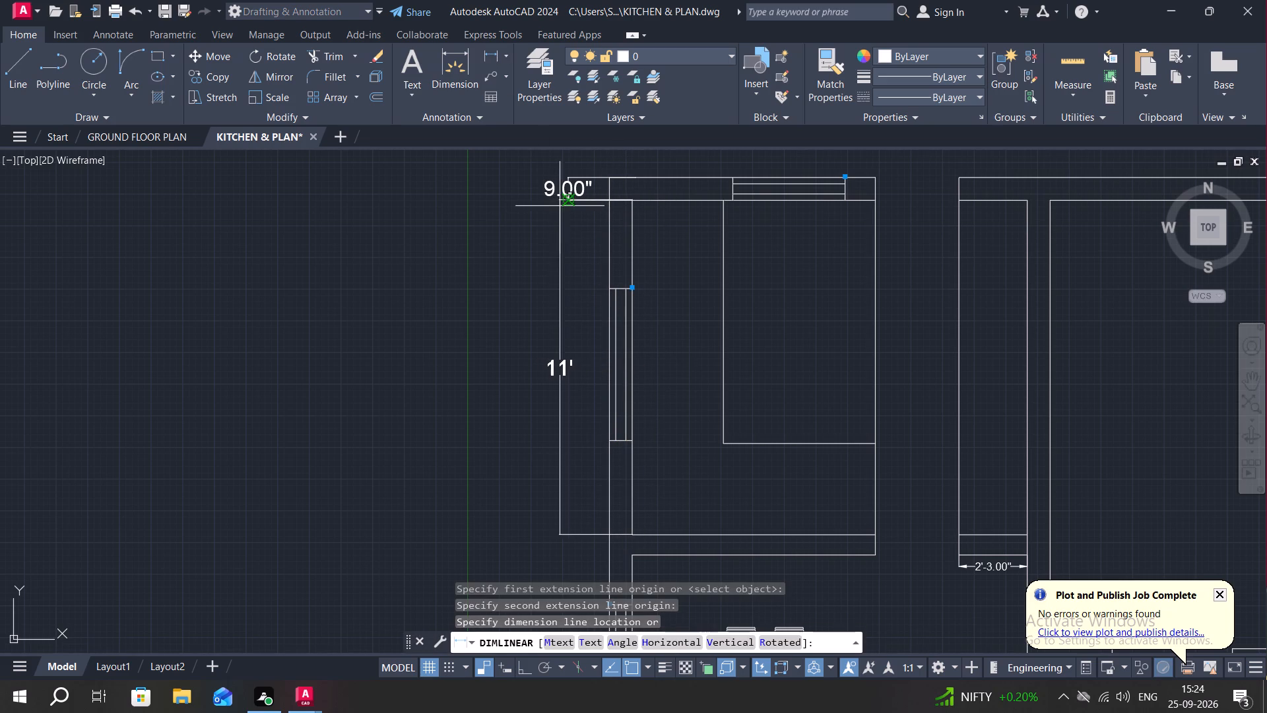
left_click(572, 201)
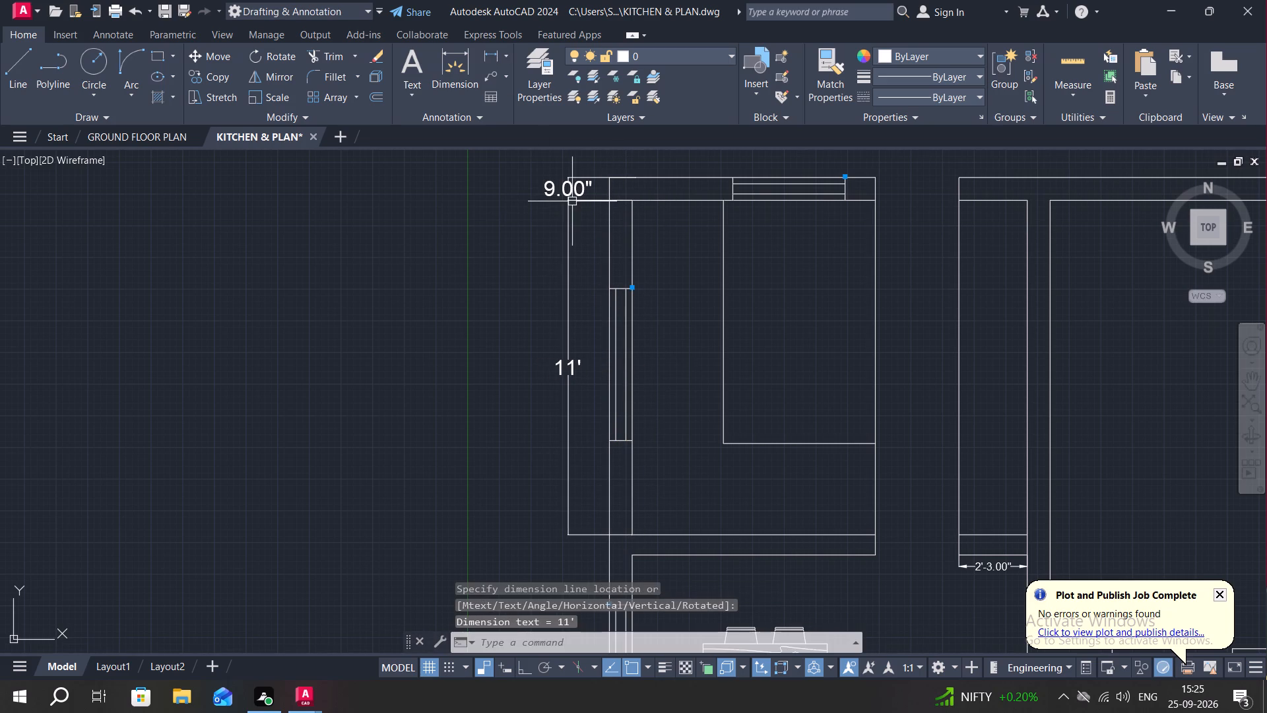
Dimension the thickness of the wall between the north-west room and the dining area, in line with the dimensions along the west side.
left_click(494, 50)
middle_click_drag(502, 335, 470, 161)
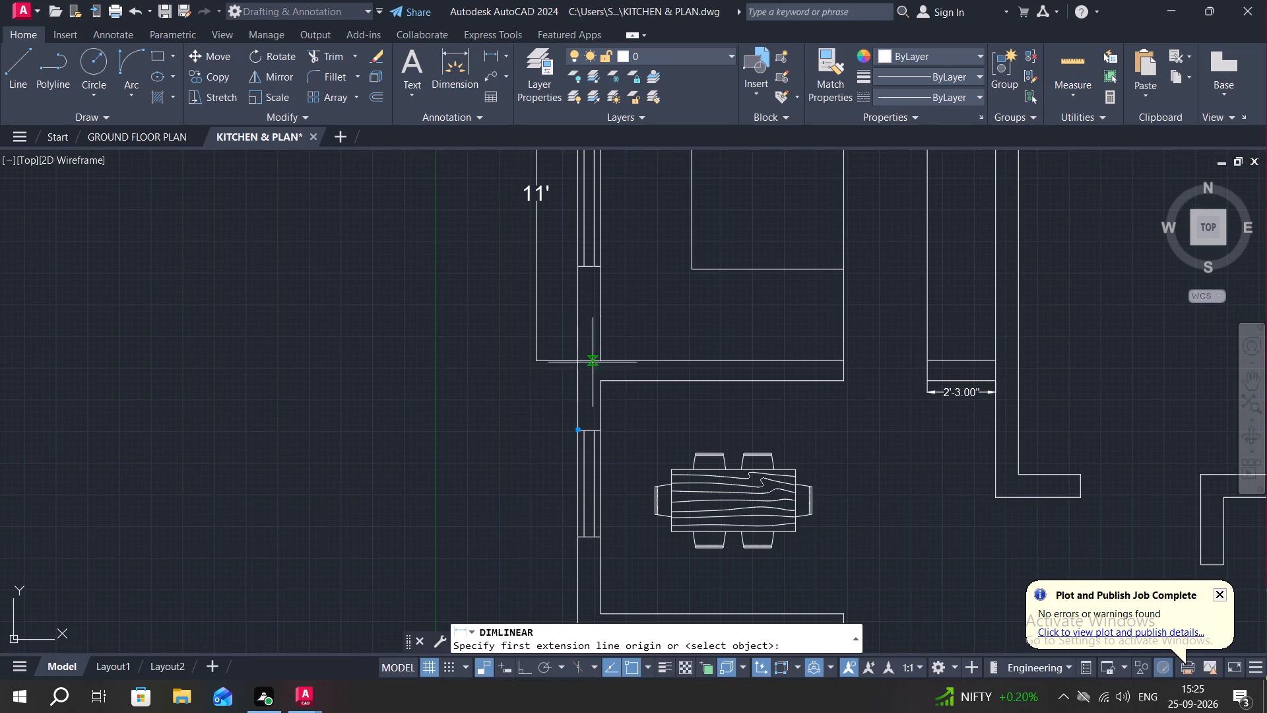
left_click(599, 362)
left_click(597, 384)
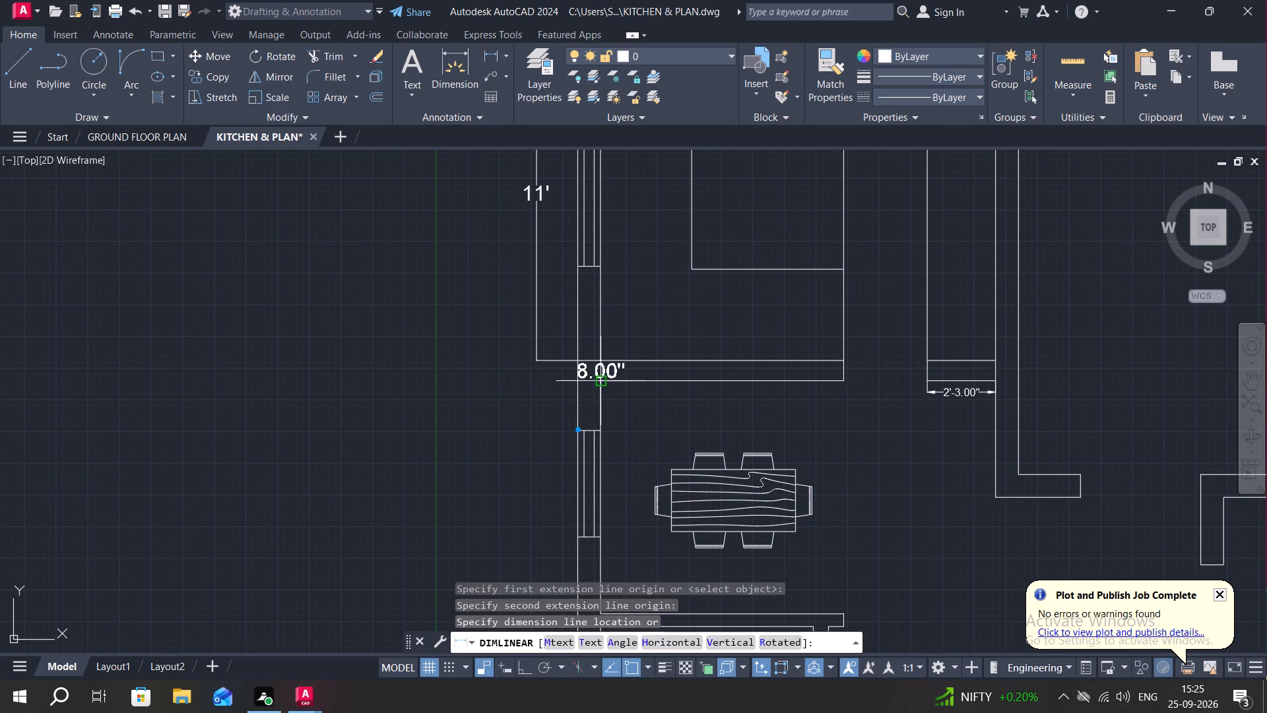
left_click(536, 378)
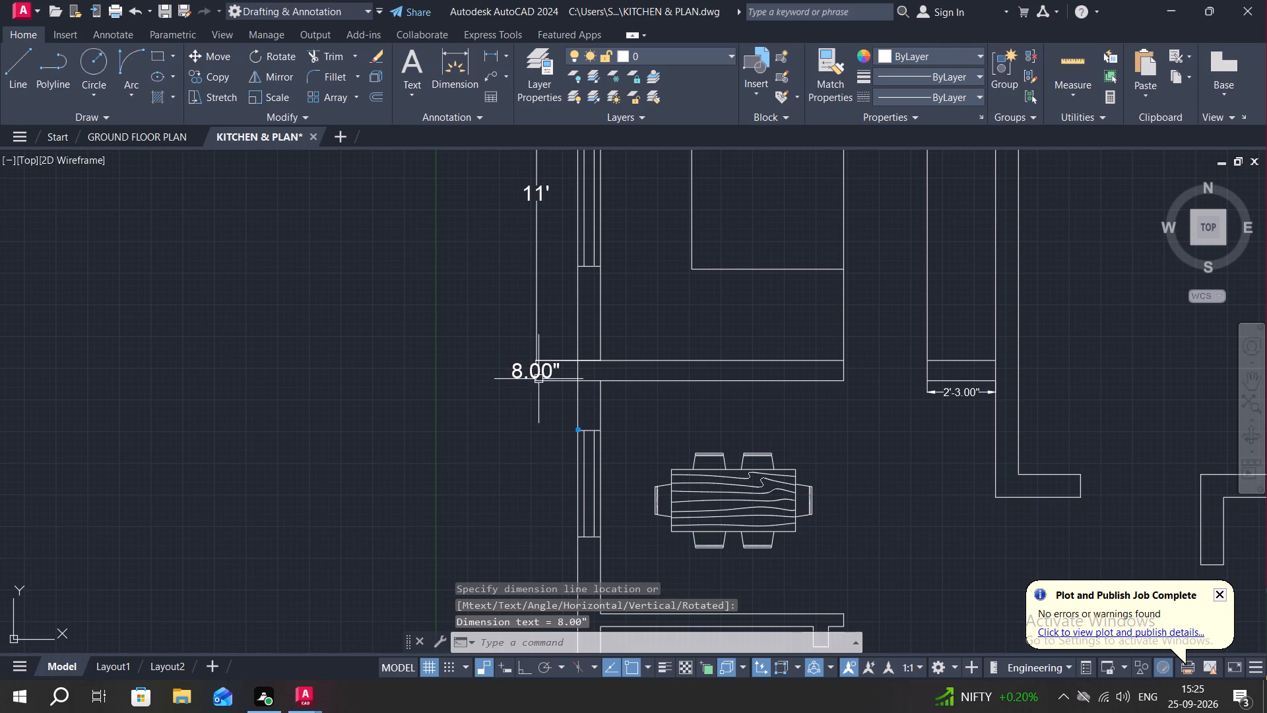
Dimension the dining area's interior north-south length between its two walls, continuing the dimension line west of the plan.
left_click(490, 53)
left_click(599, 382)
middle_click_drag(602, 417, 602, 415)
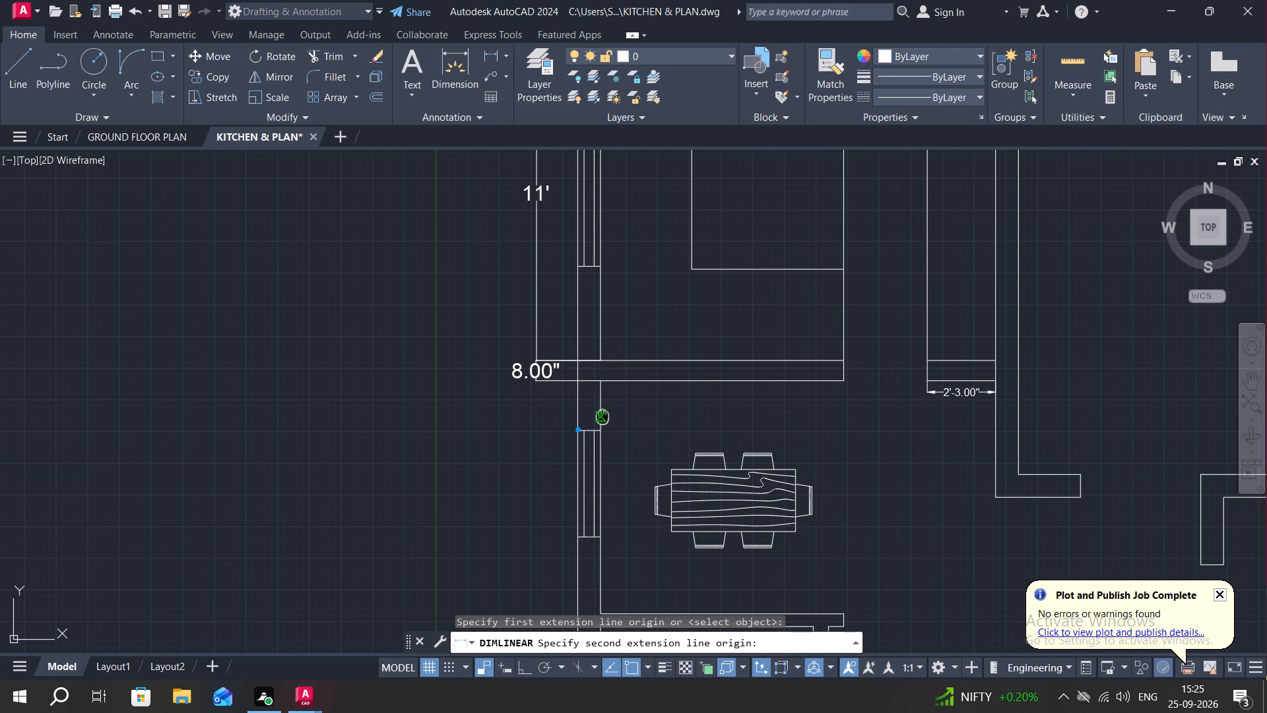
middle_click_drag(602, 415, 620, 276)
left_click(619, 469)
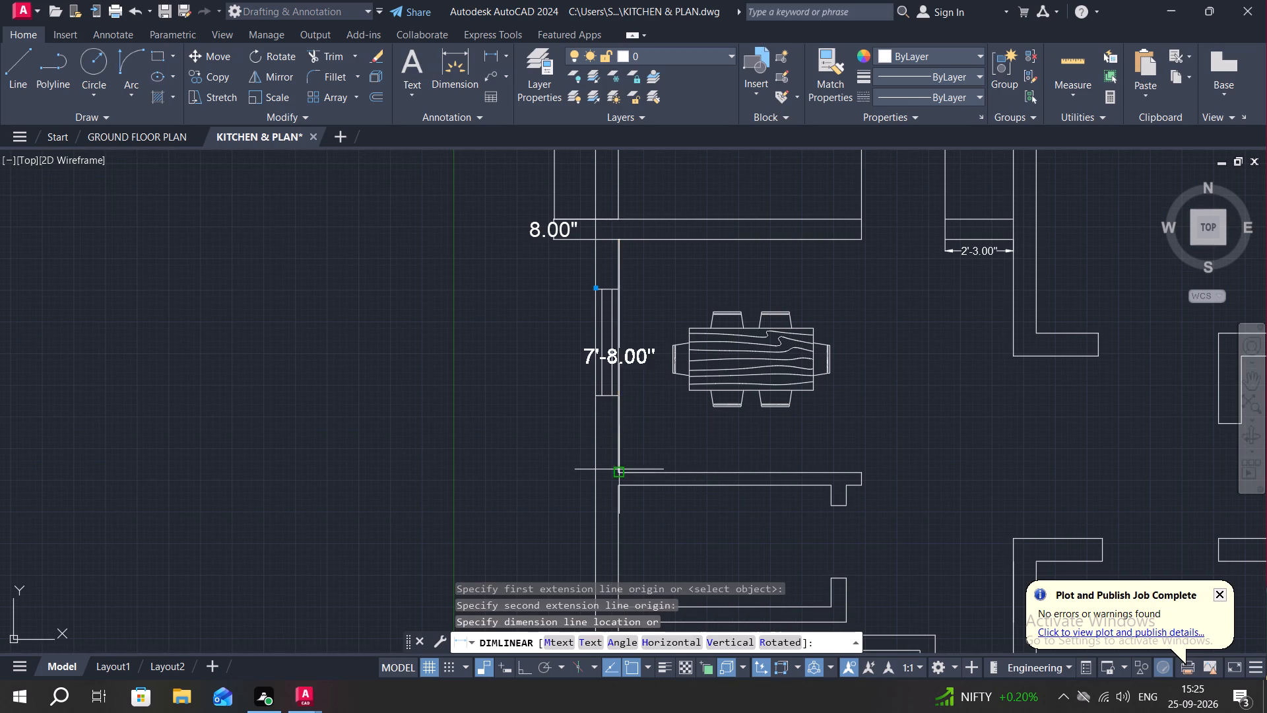
left_click(554, 460)
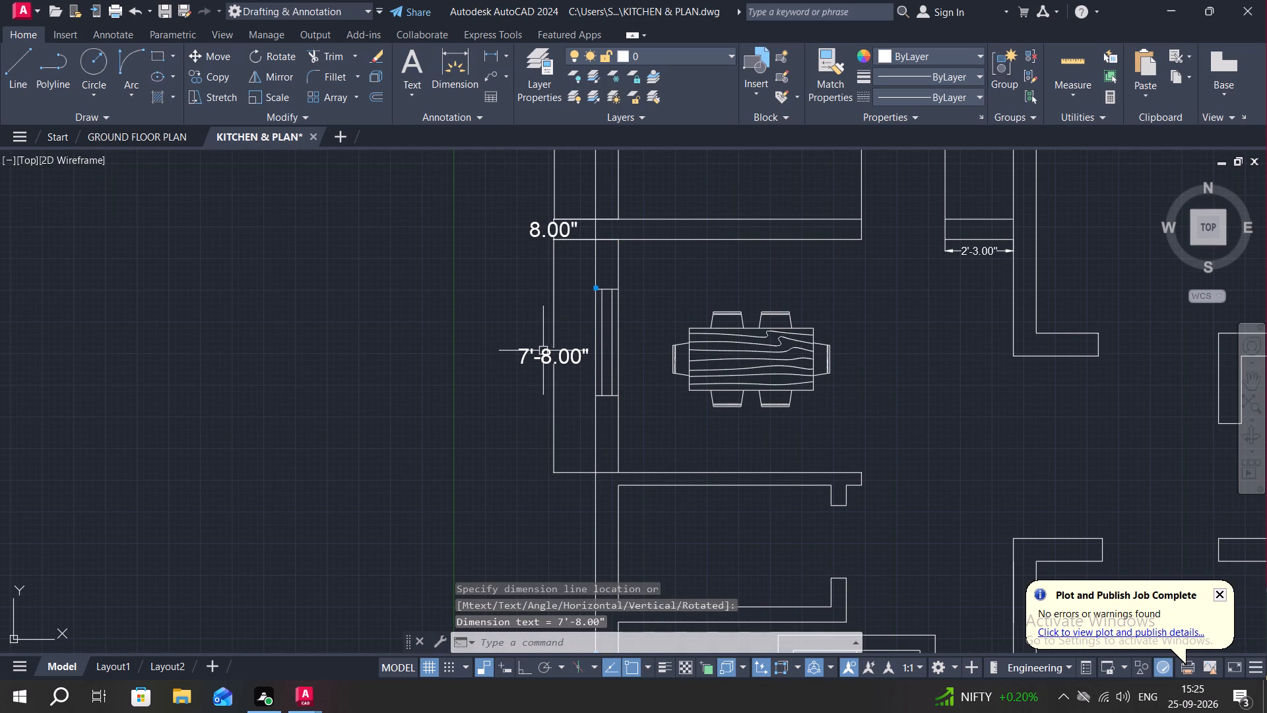
Replace the text of the dining area's north-south dimension with 8'.
double_click(543, 351)
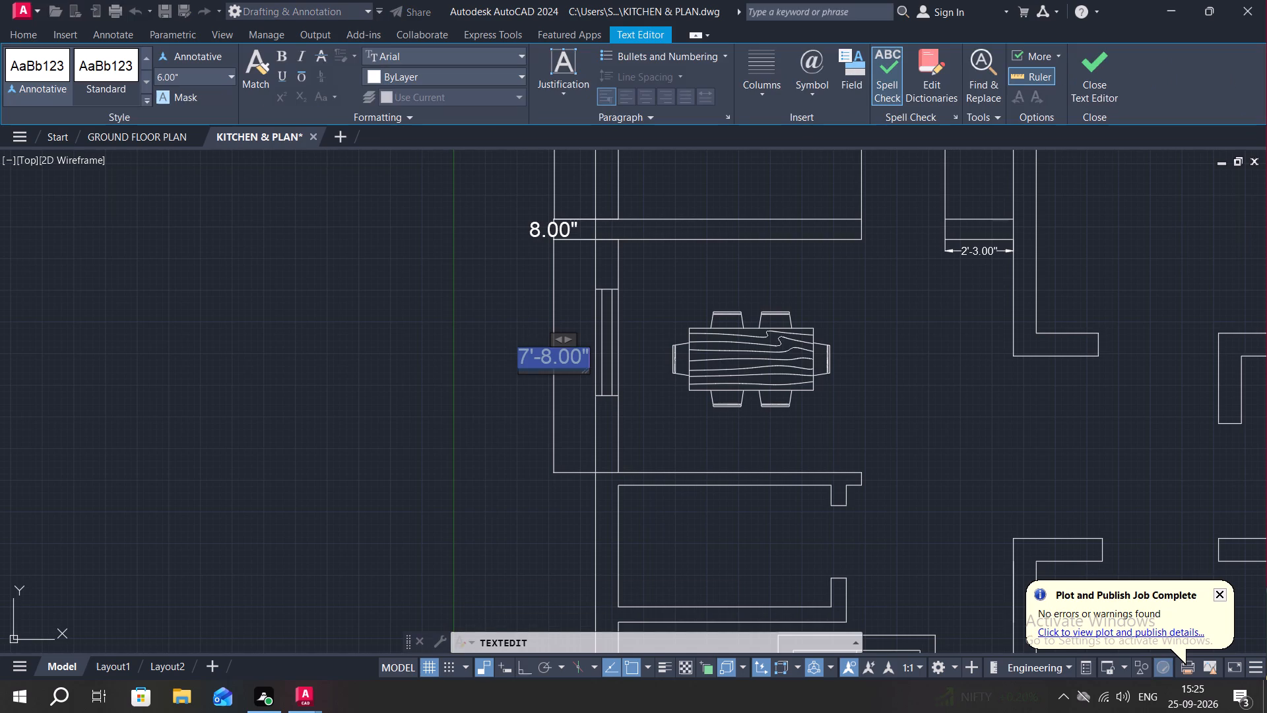
left_click(584, 357)
key("BackSpace")
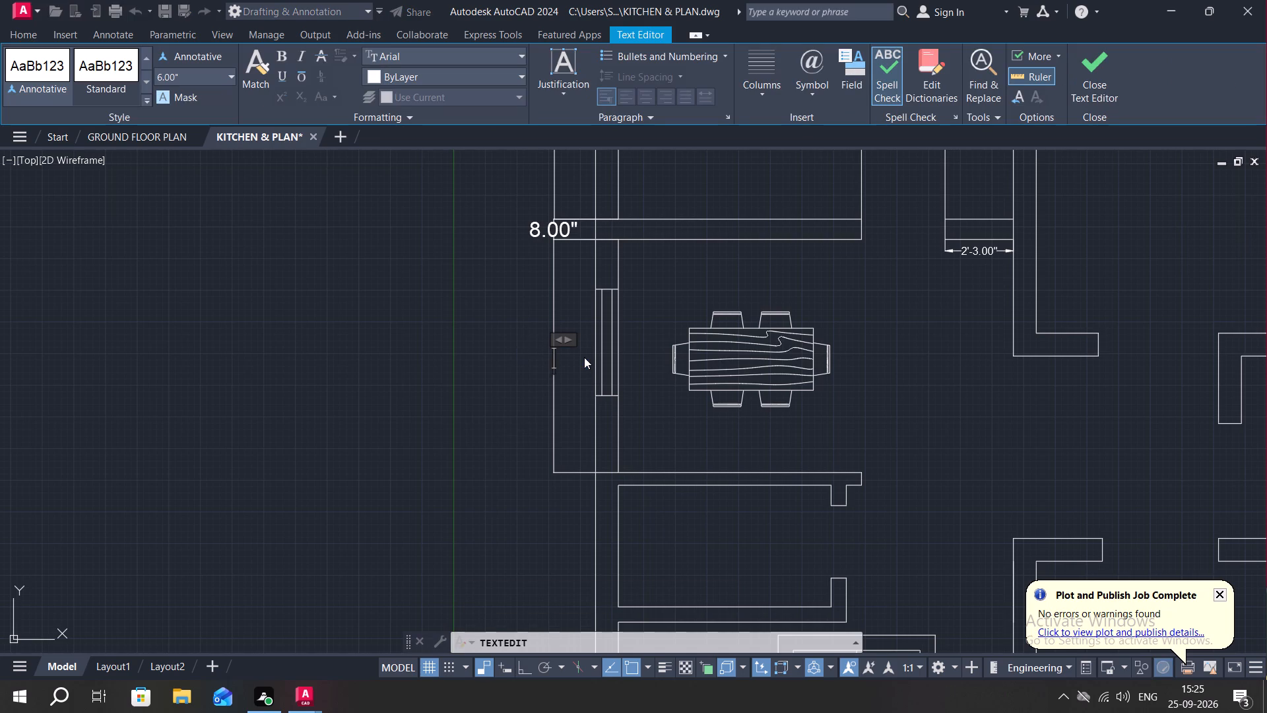
type("8'")
key("Return")
left_click(571, 381)
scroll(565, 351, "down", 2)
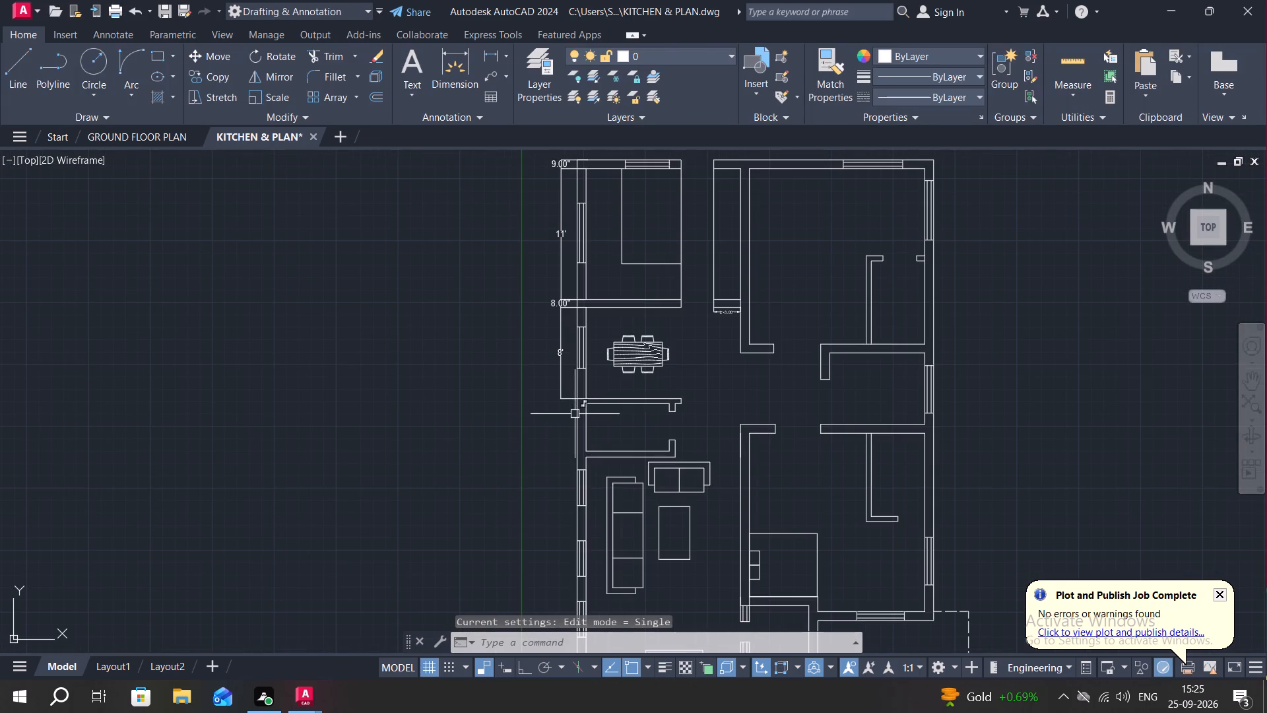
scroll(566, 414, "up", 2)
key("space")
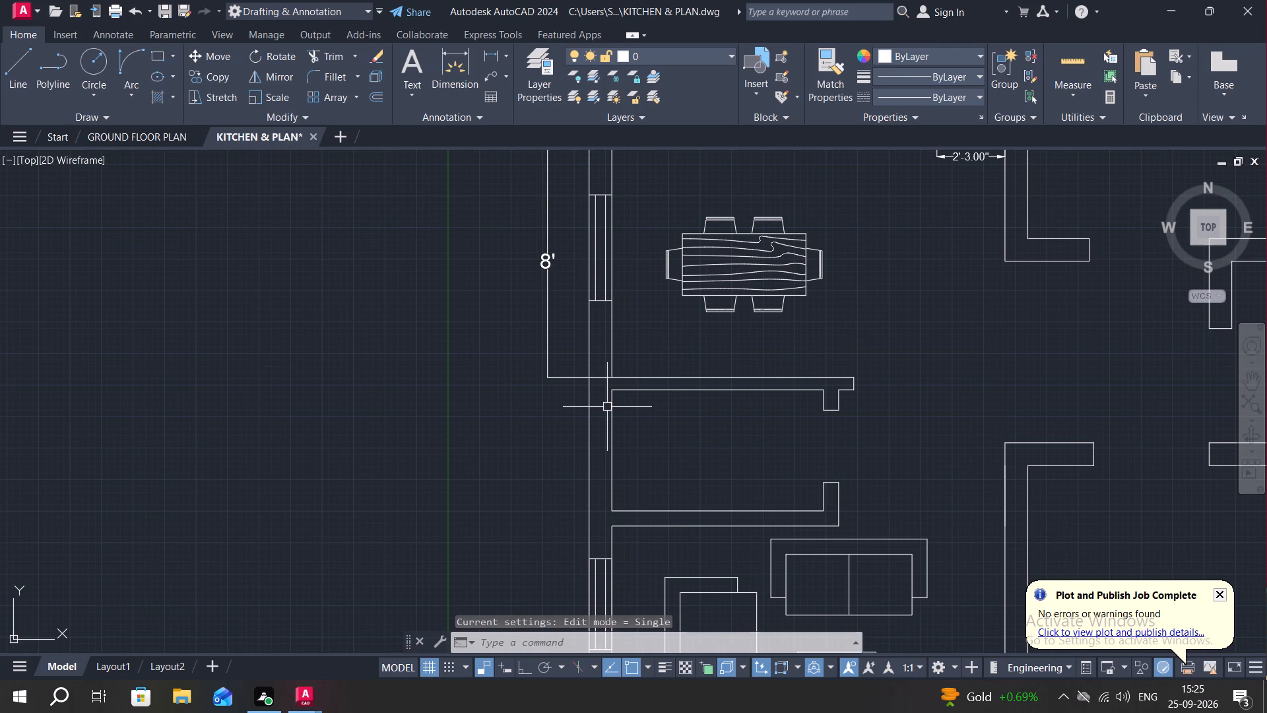
Dimension the thickness of the wall directly south of the dining area, in line with the dimensions along the west side.
key("Escape")
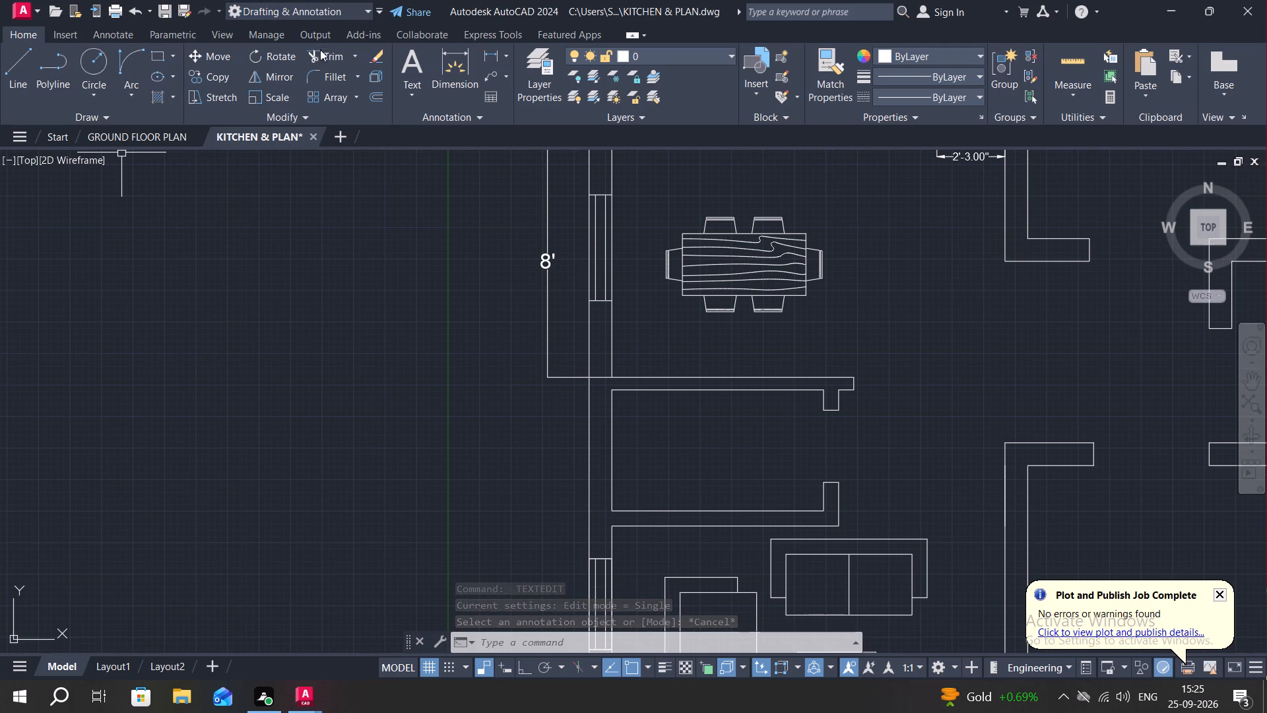
left_click(486, 48)
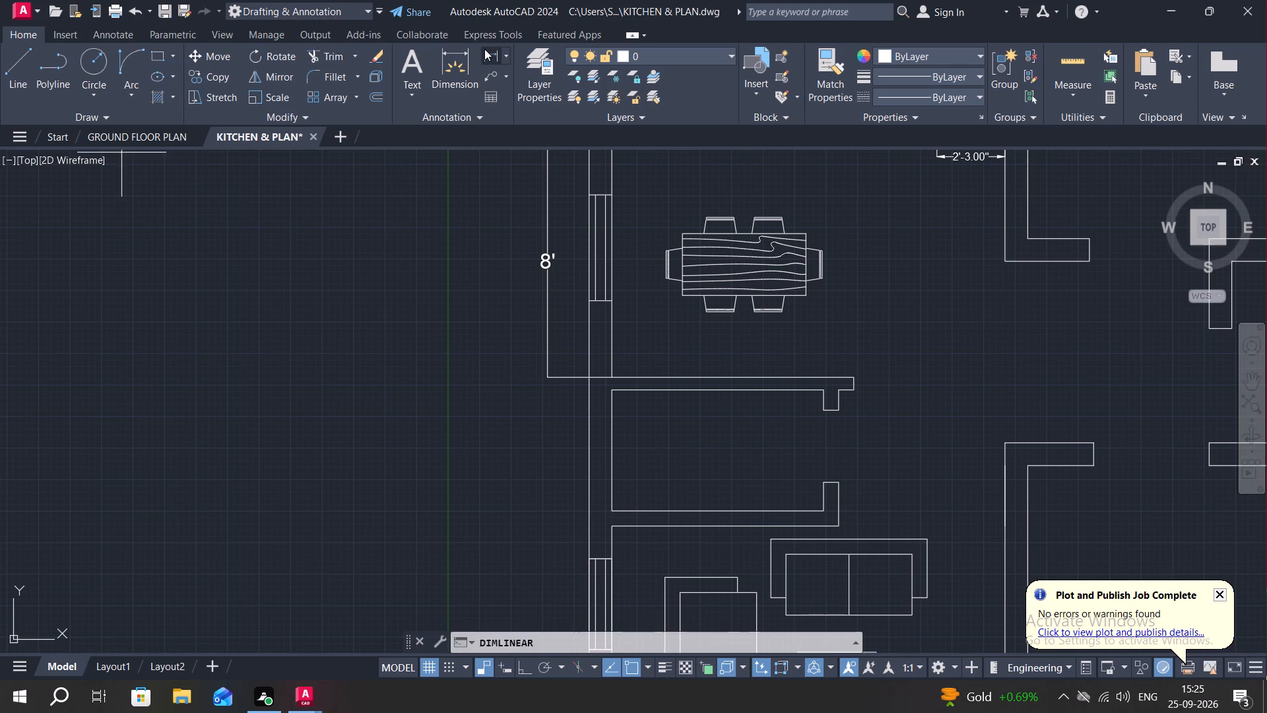
left_click(608, 374)
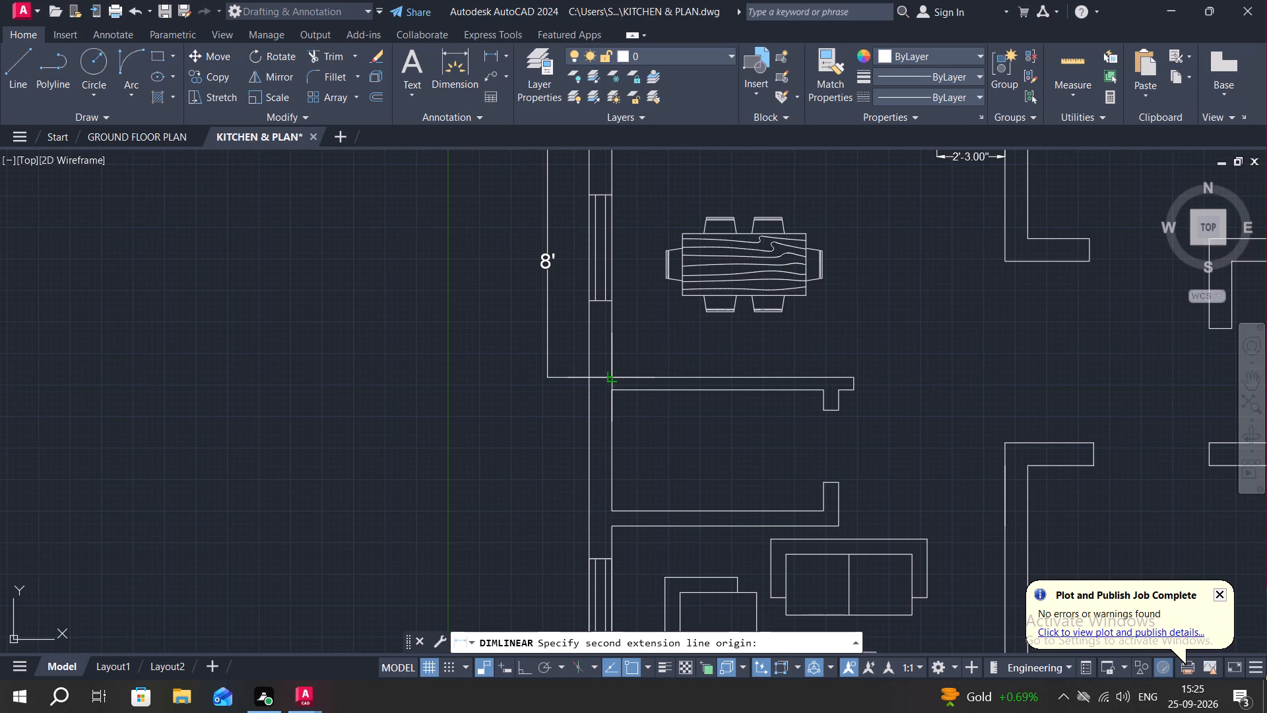
left_click(614, 388)
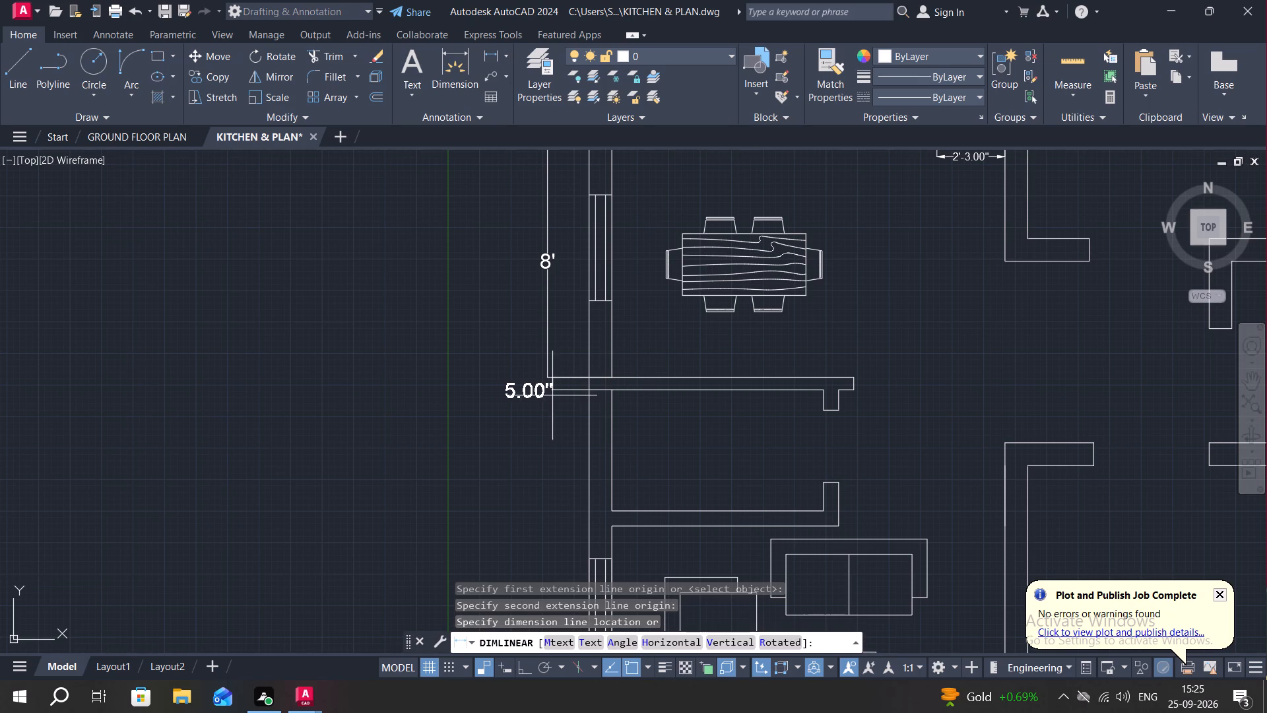
left_click(546, 395)
Dimension the interior north-south length of the small room between the dining area and living room, continuing the west dimension line.
middle_click_drag(576, 388, 582, 347)
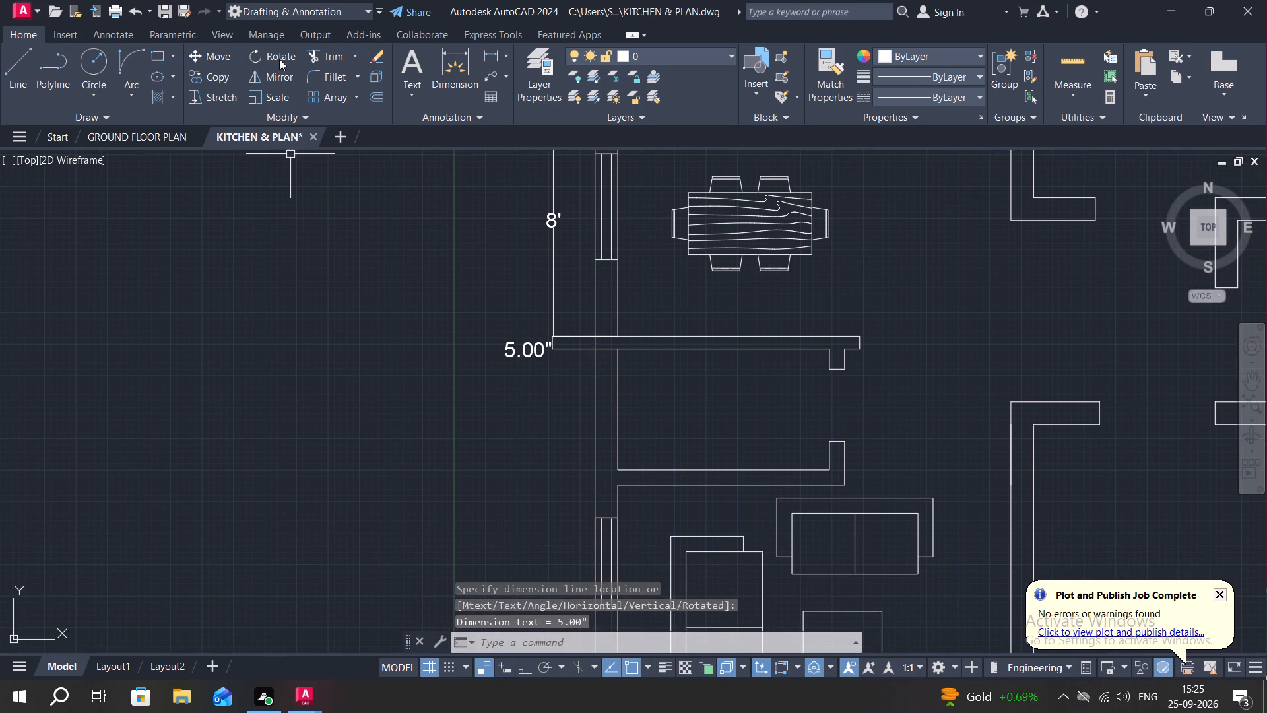
left_click(490, 52)
left_click(616, 353)
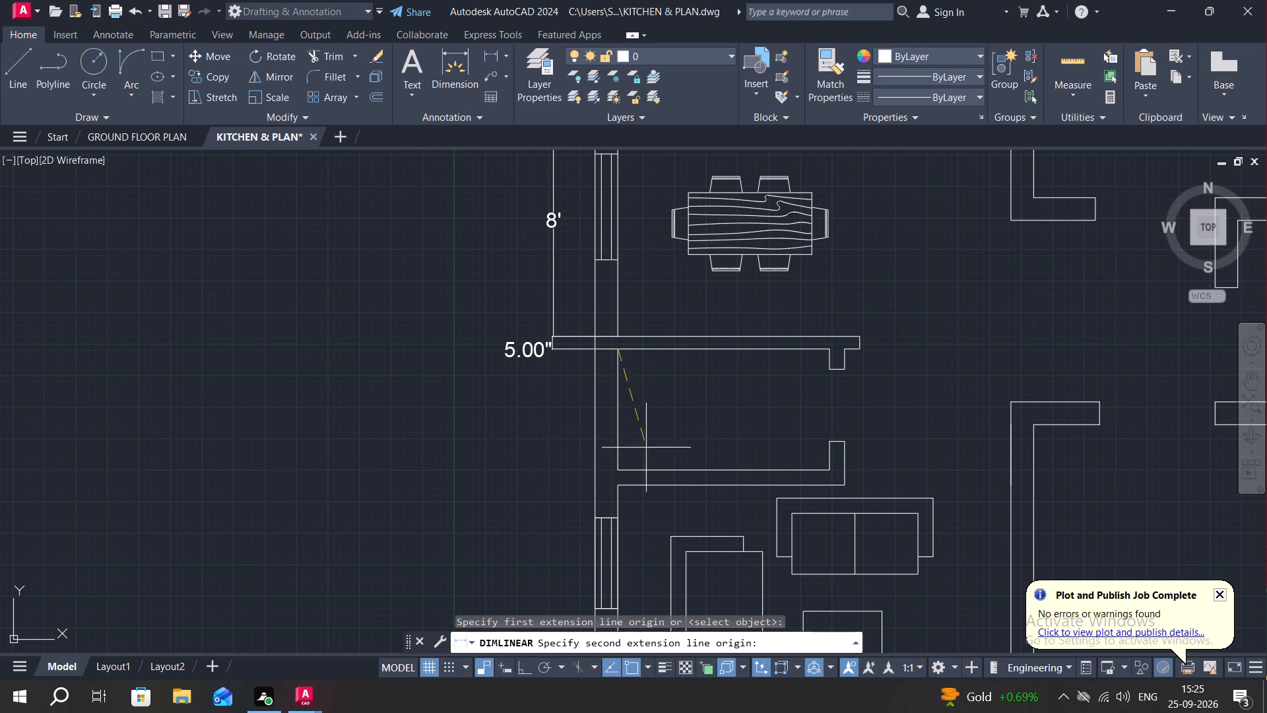
left_click(618, 472)
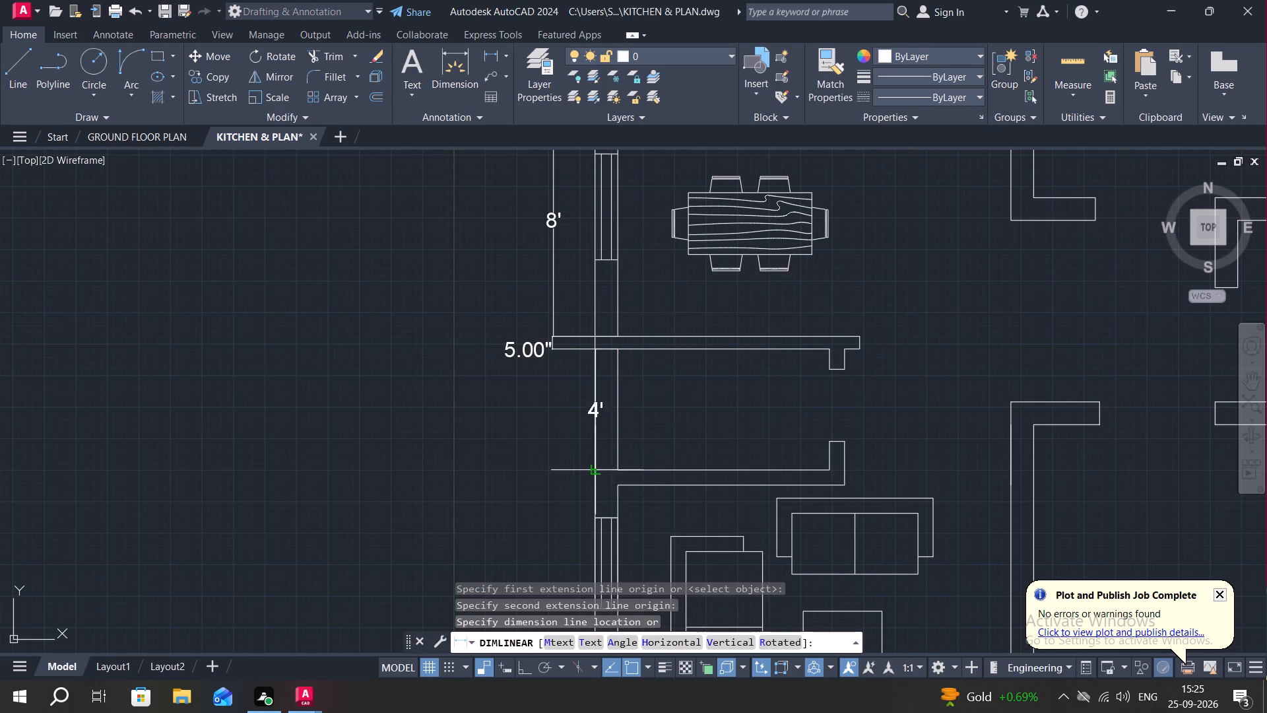
left_click(553, 472)
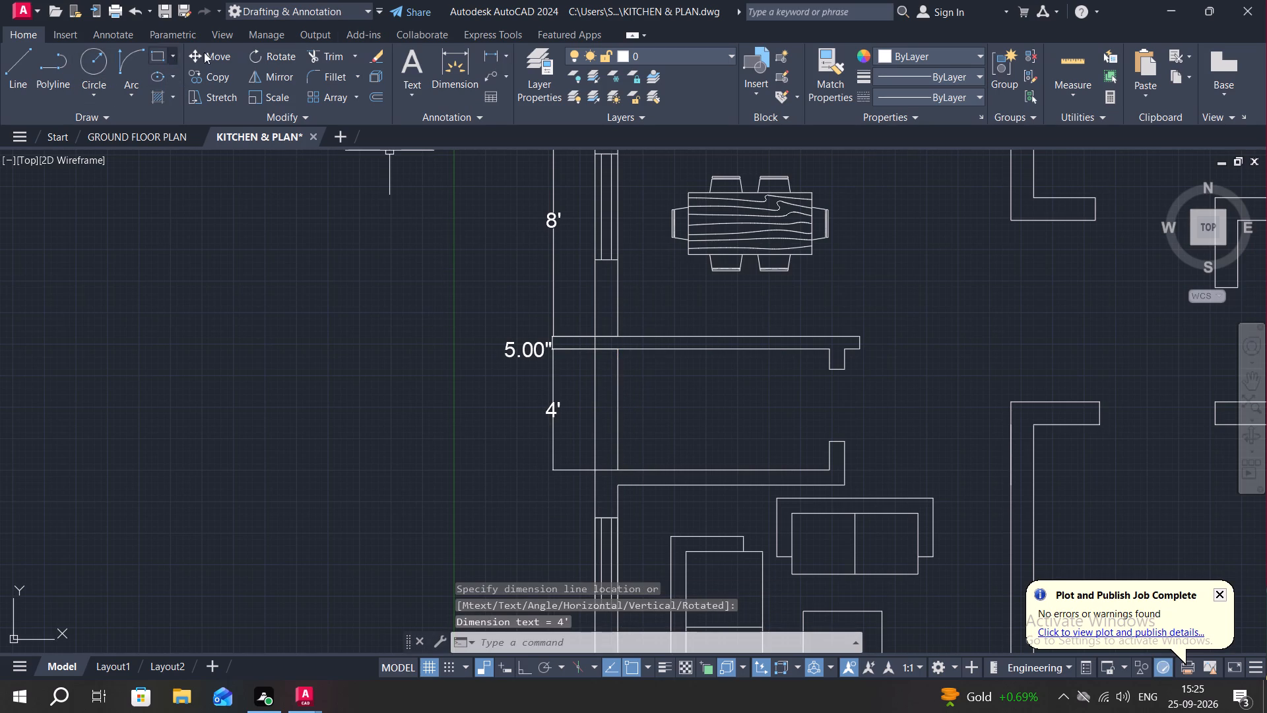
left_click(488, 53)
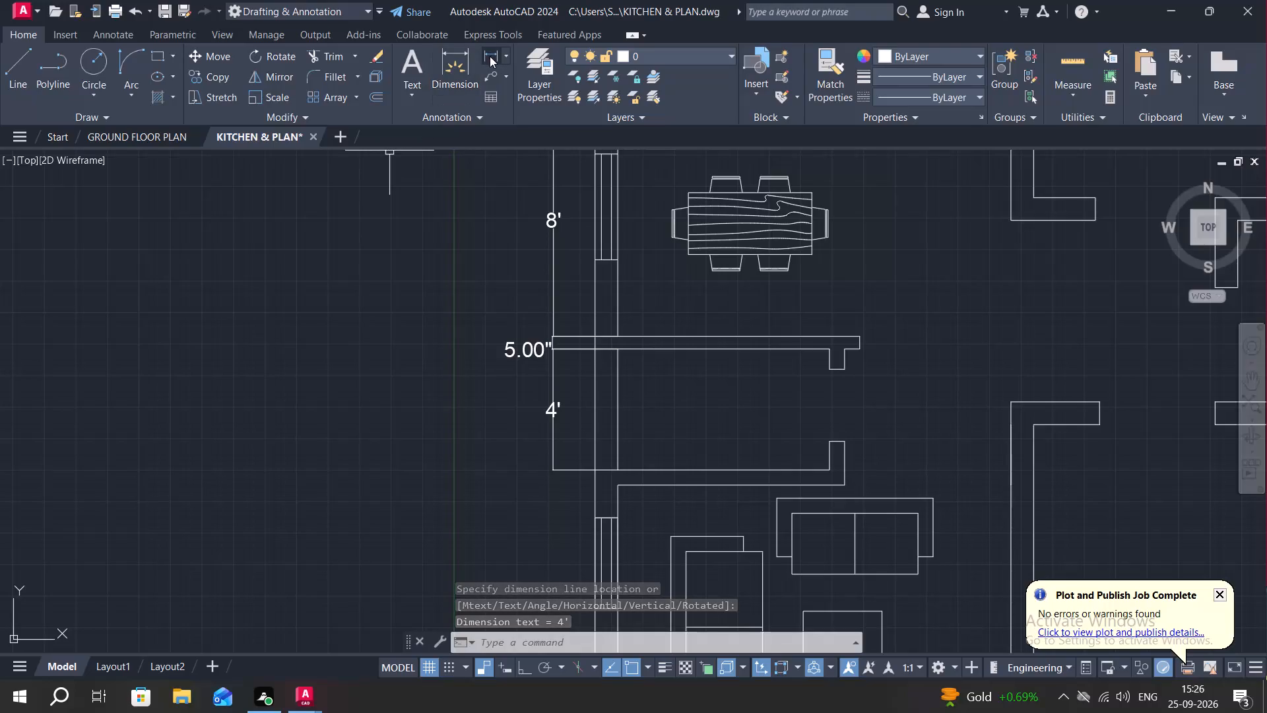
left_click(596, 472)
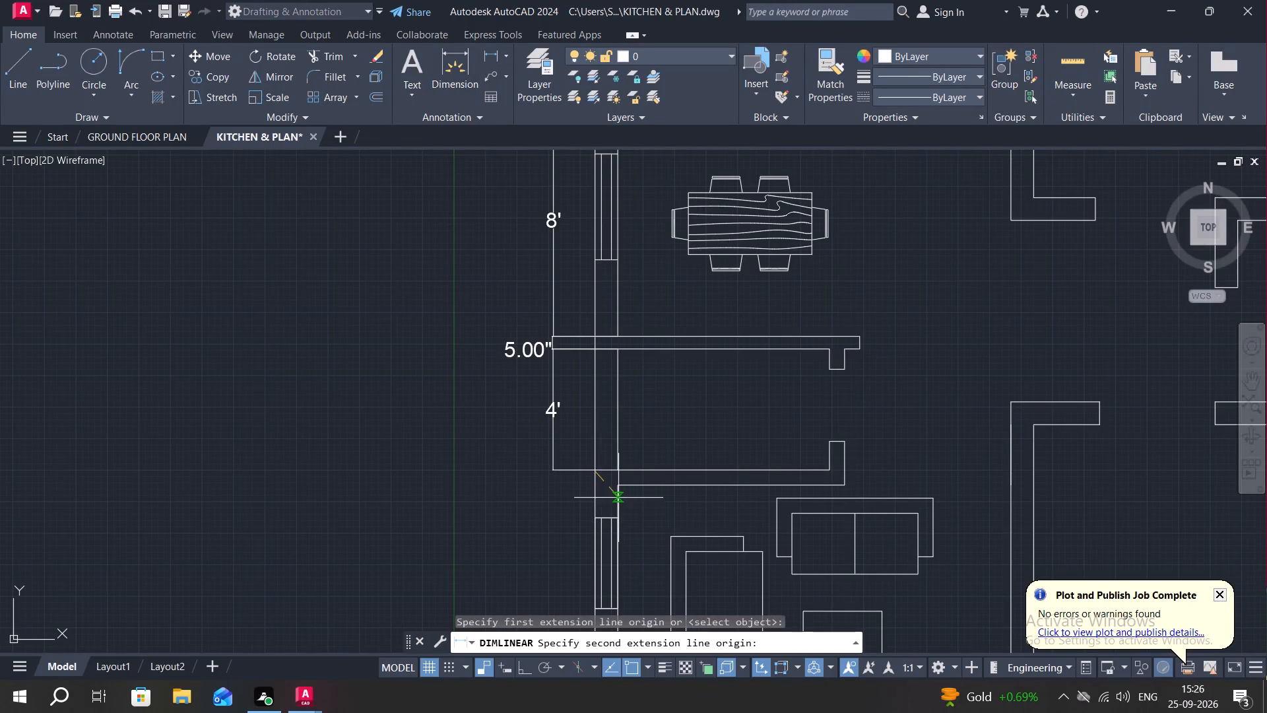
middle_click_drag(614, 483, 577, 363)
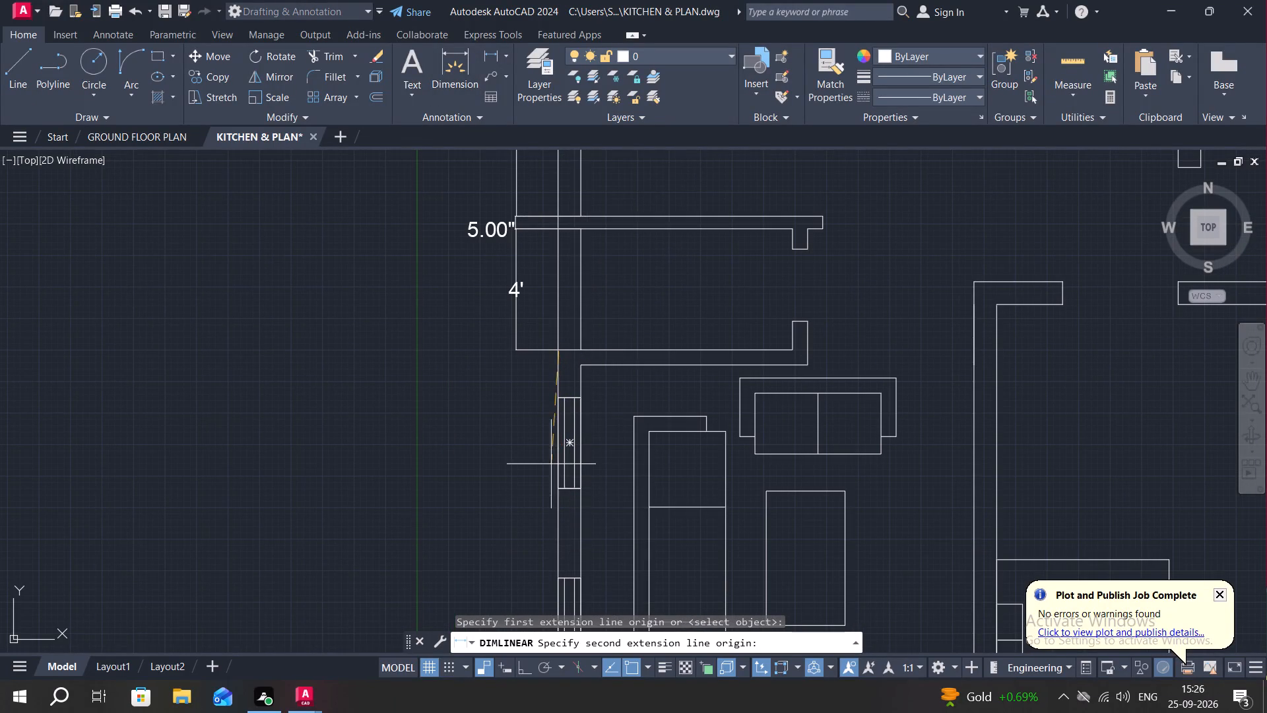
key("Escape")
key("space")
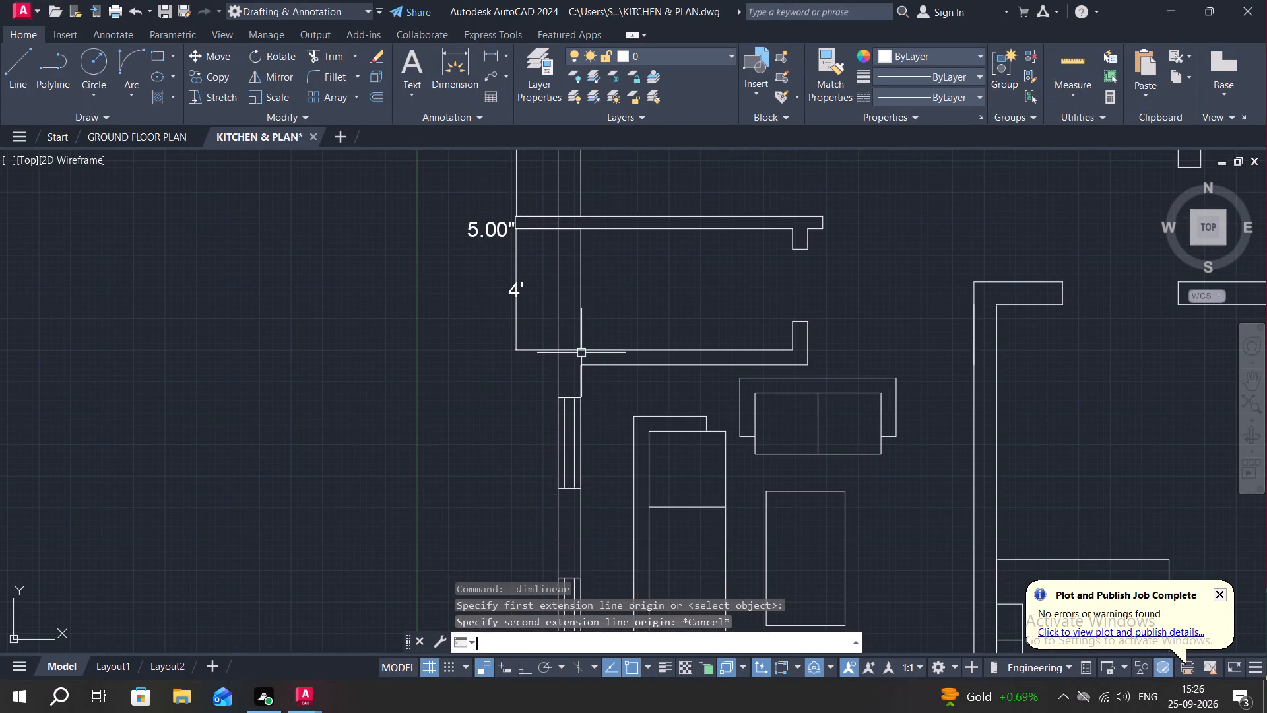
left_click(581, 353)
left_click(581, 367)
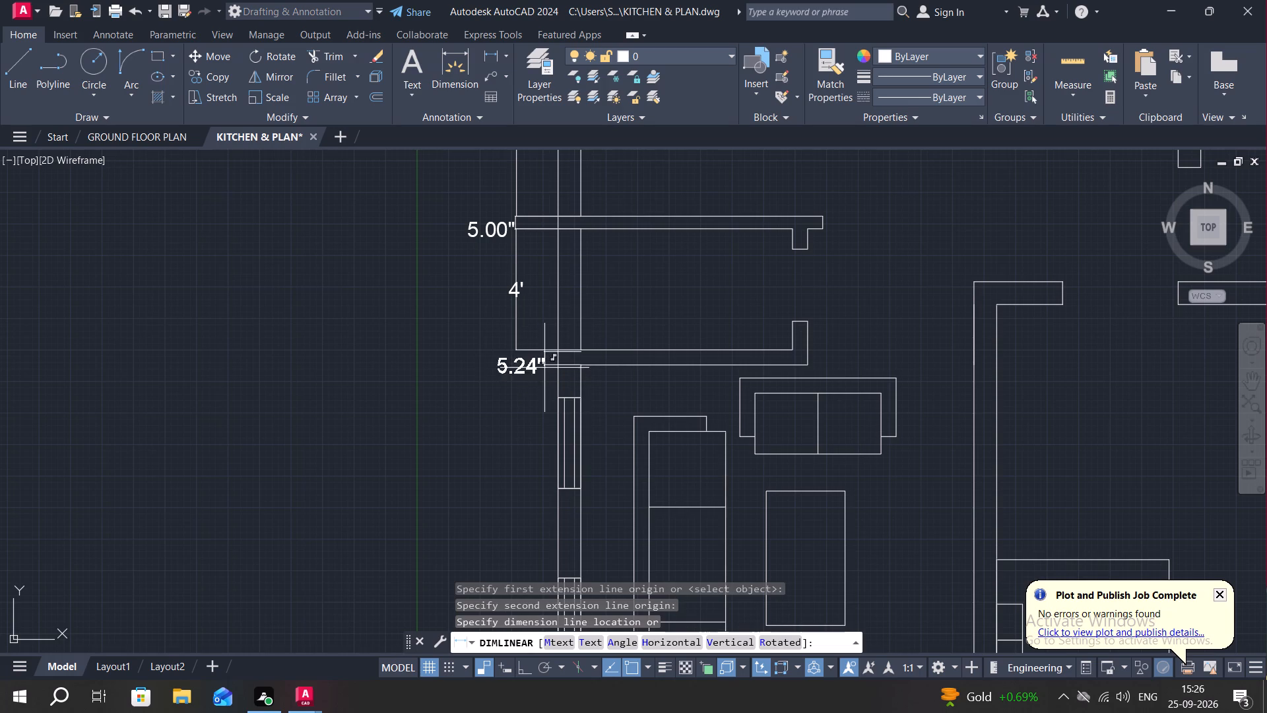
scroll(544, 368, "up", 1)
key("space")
Dimension the thickness of the wall between the small room and the living room, in line with the west-side dimensions.
key("space")
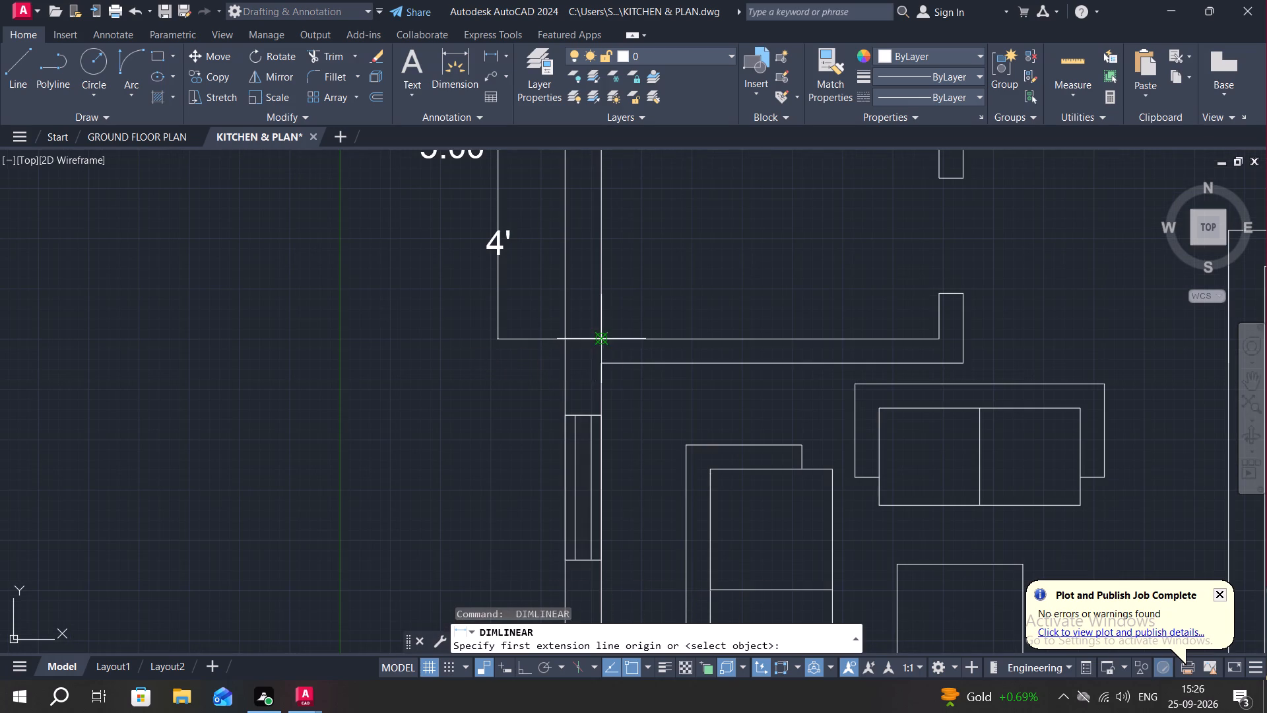
left_click(601, 341)
left_click(601, 367)
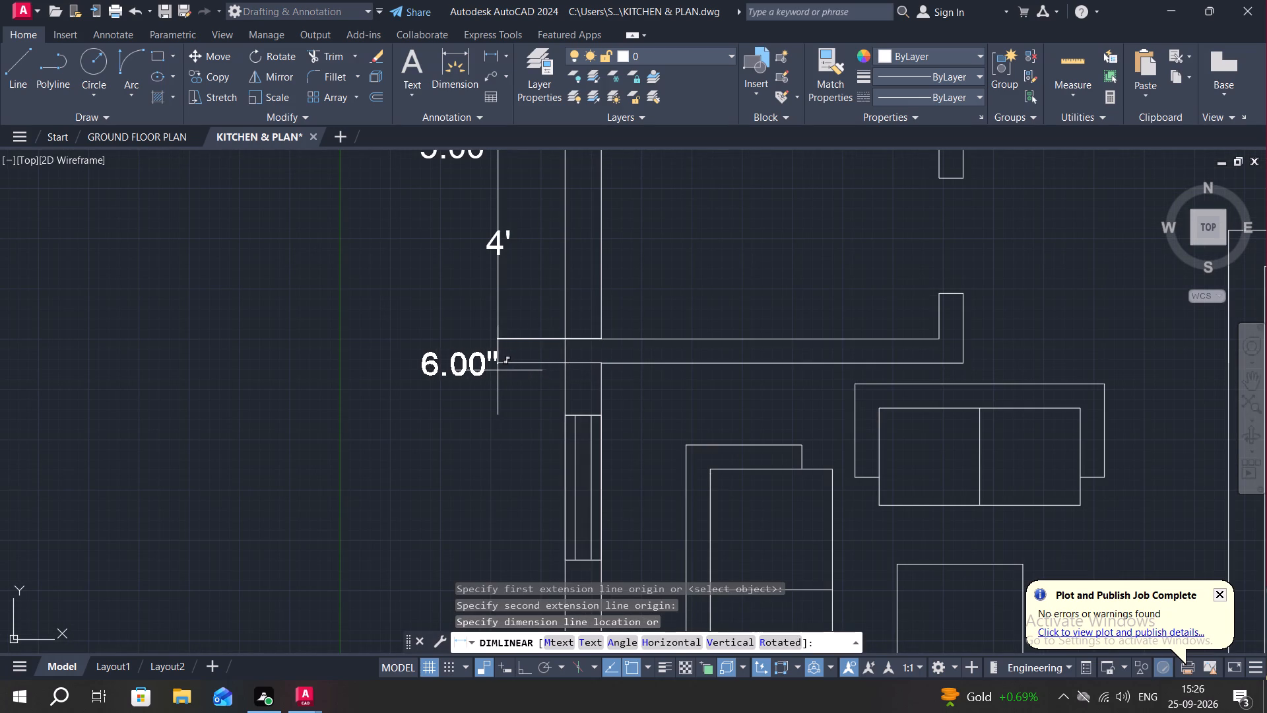
left_click(497, 370)
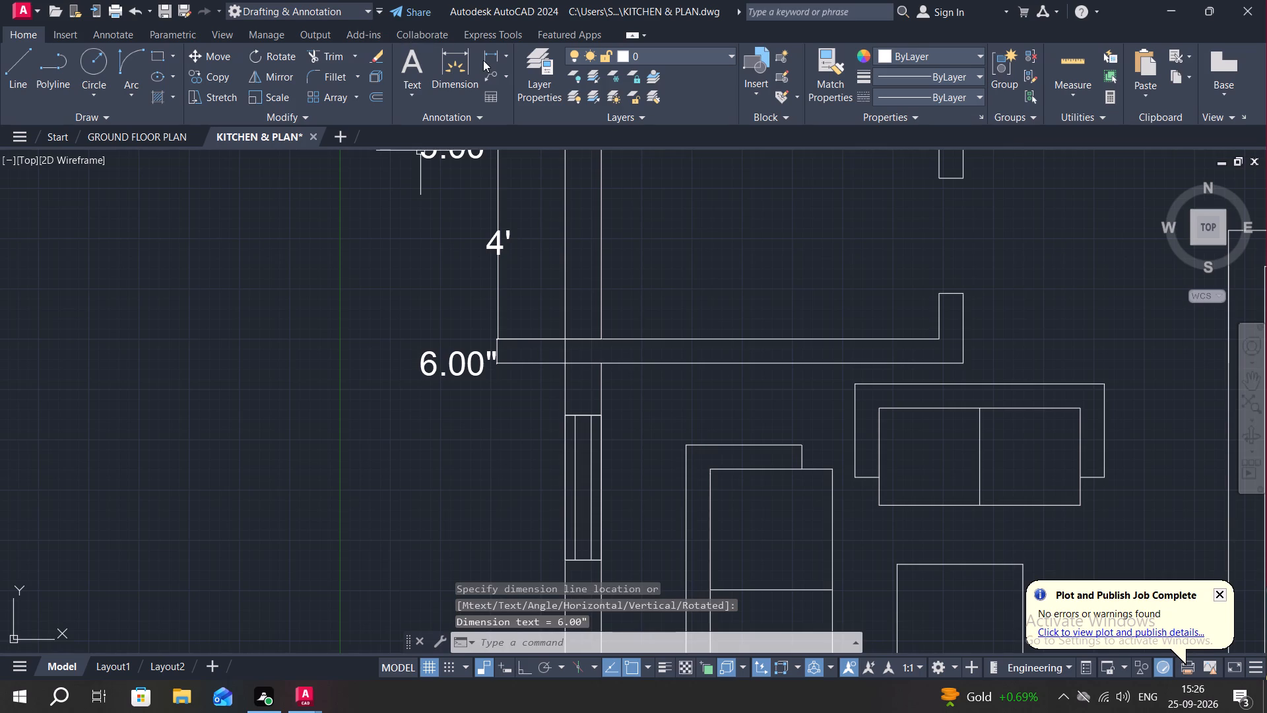
Dimension the living room's interior north-south length down to the staircase wall, continuing the dimension line west of the plan.
left_click(490, 50)
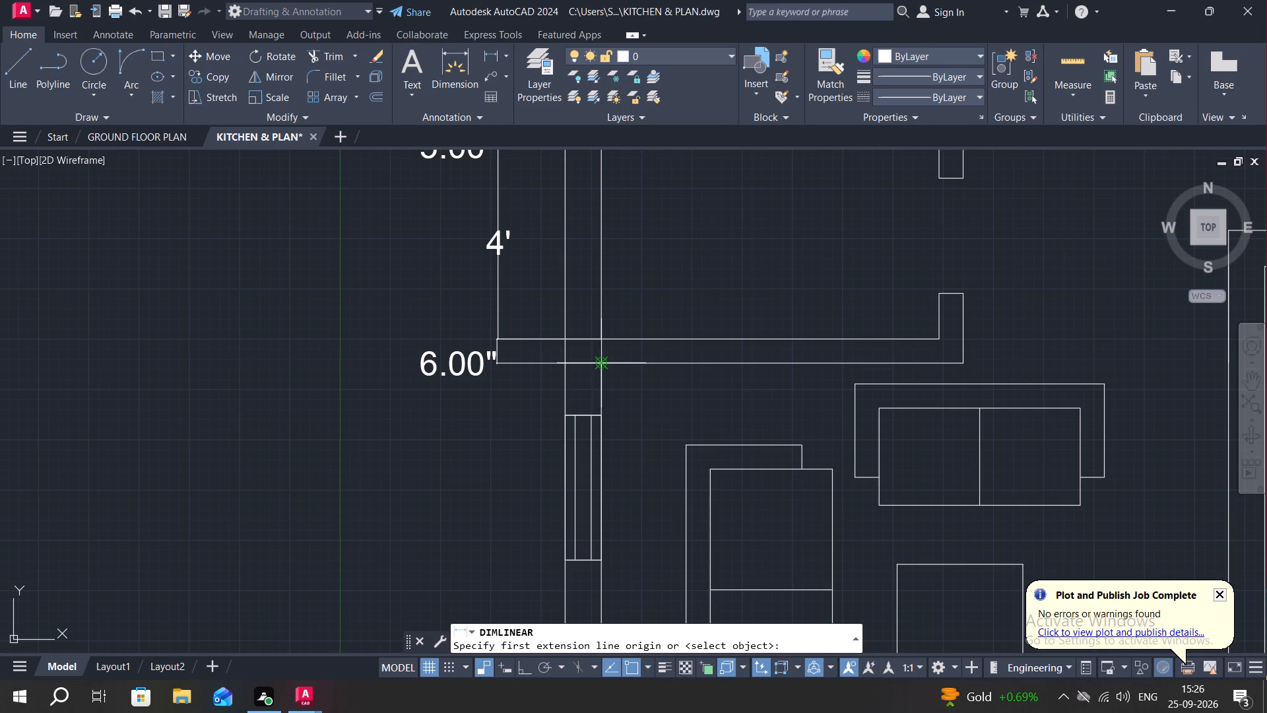
left_click(599, 366)
middle_click_drag(626, 450, 587, 294)
scroll(622, 450, "down", 3)
middle_click_drag(609, 425, 600, 377)
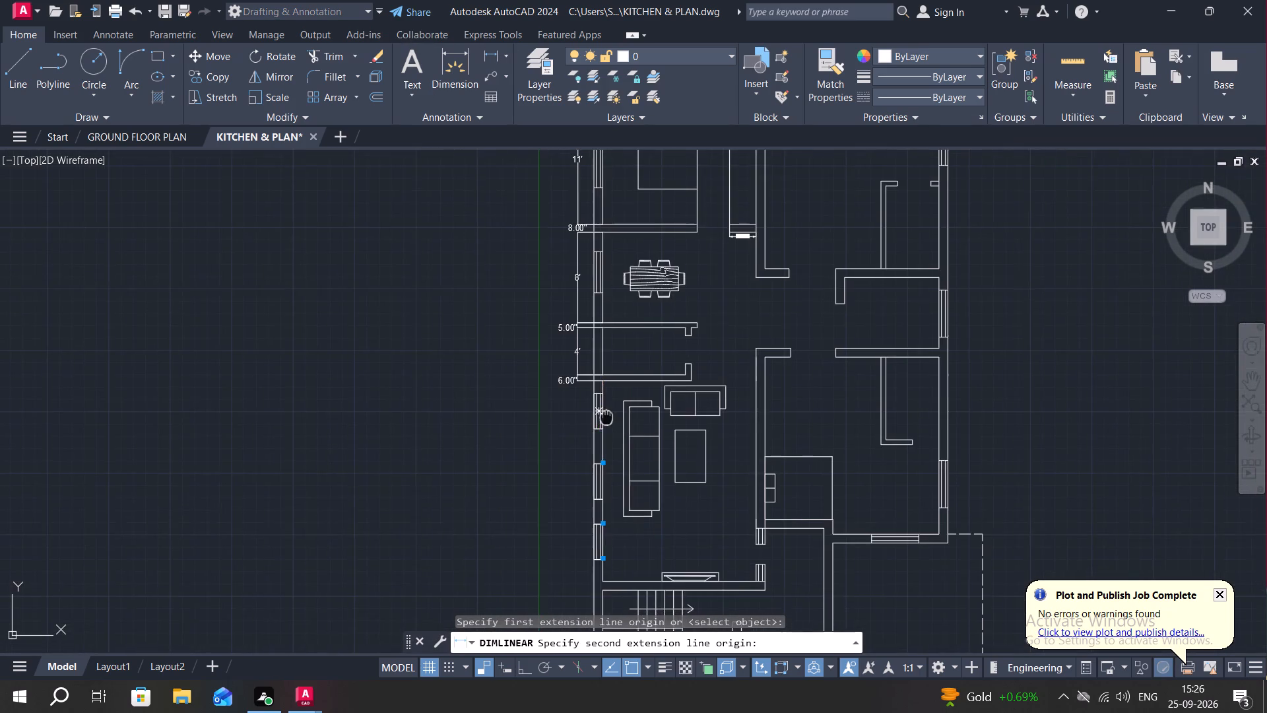
middle_click_drag(600, 377, 588, 228)
scroll(586, 385, "up", 3)
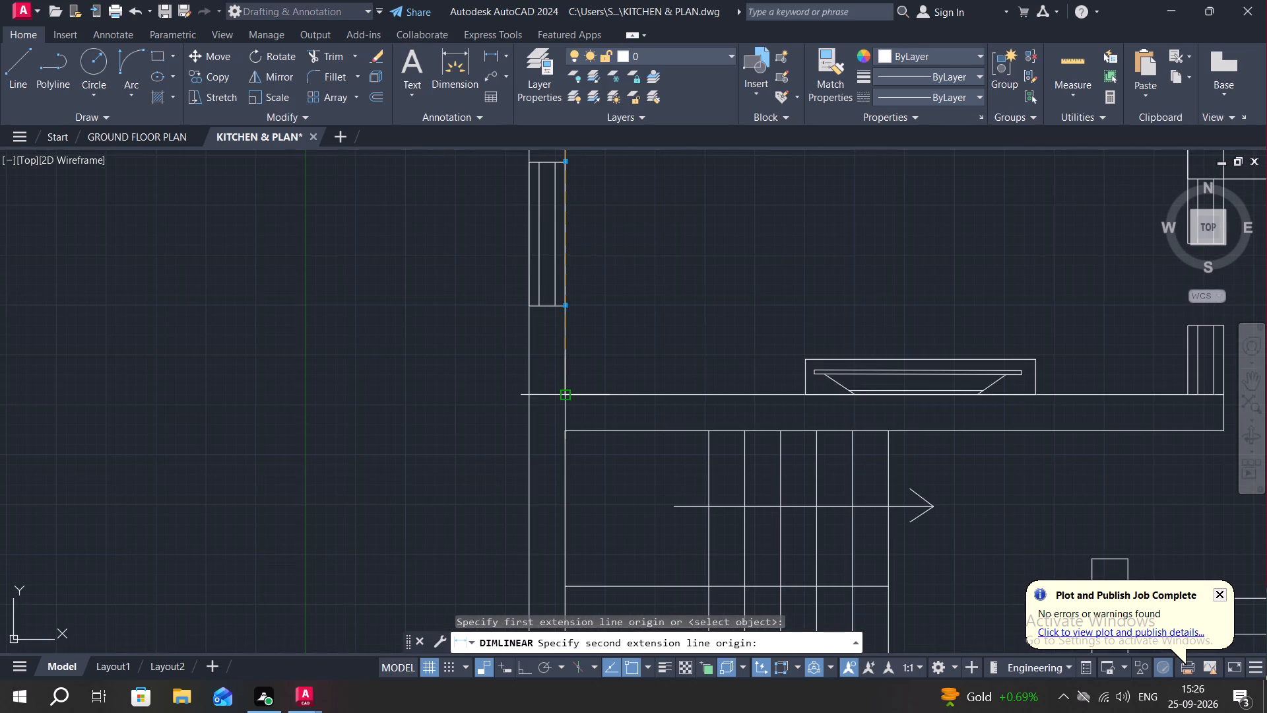
left_click(565, 399)
scroll(482, 392, "down", 4)
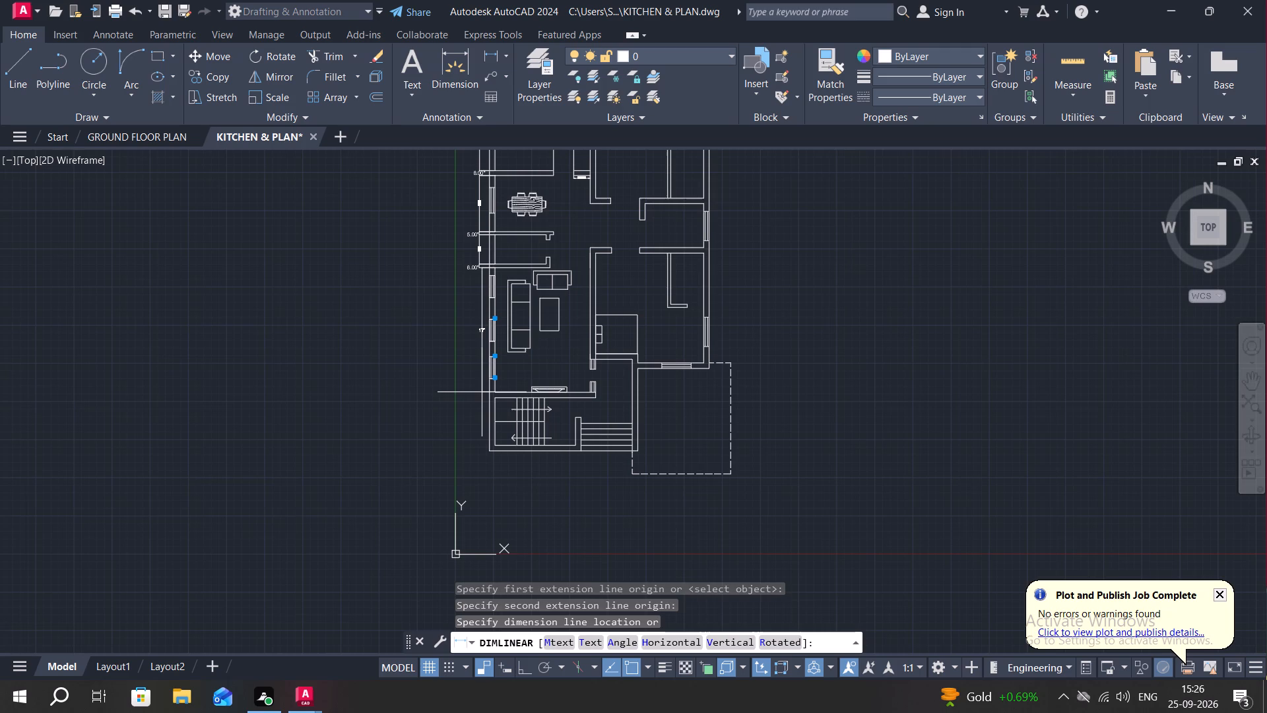
scroll(480, 392, "up", 3)
middle_click_drag(480, 392, 494, 452)
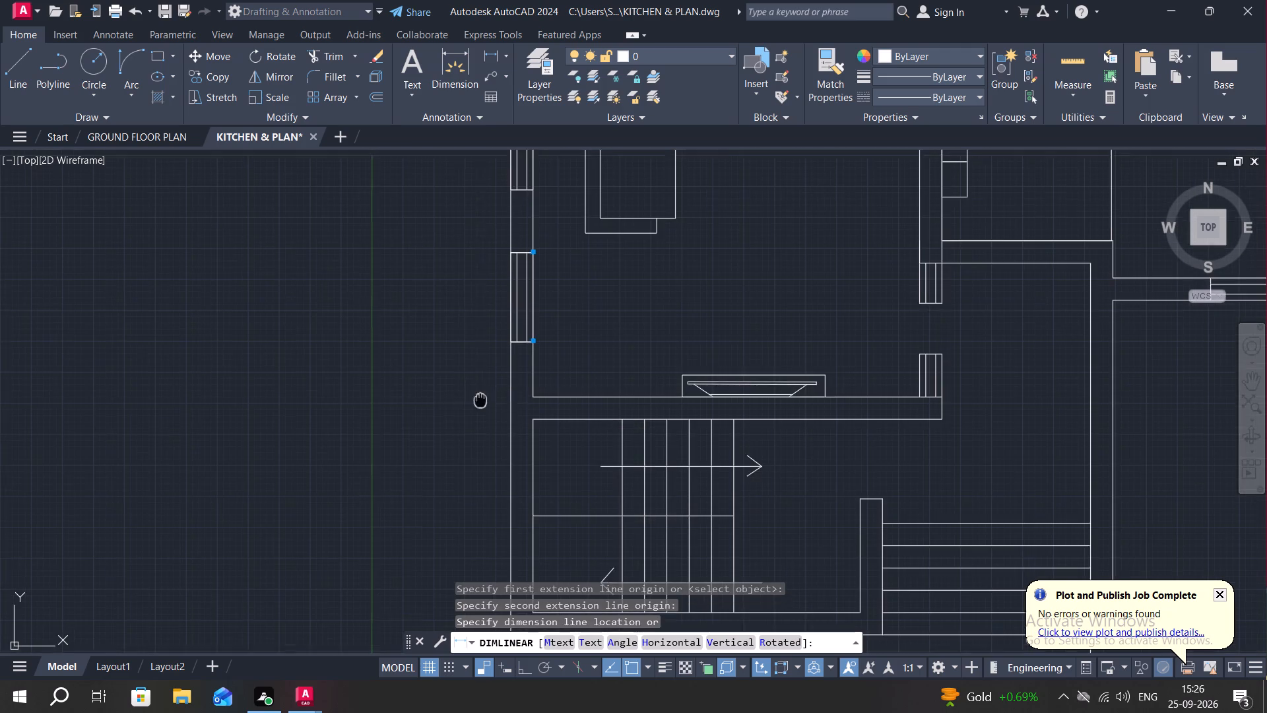
middle_click_drag(494, 452, 512, 562)
scroll(512, 562, "down", 1)
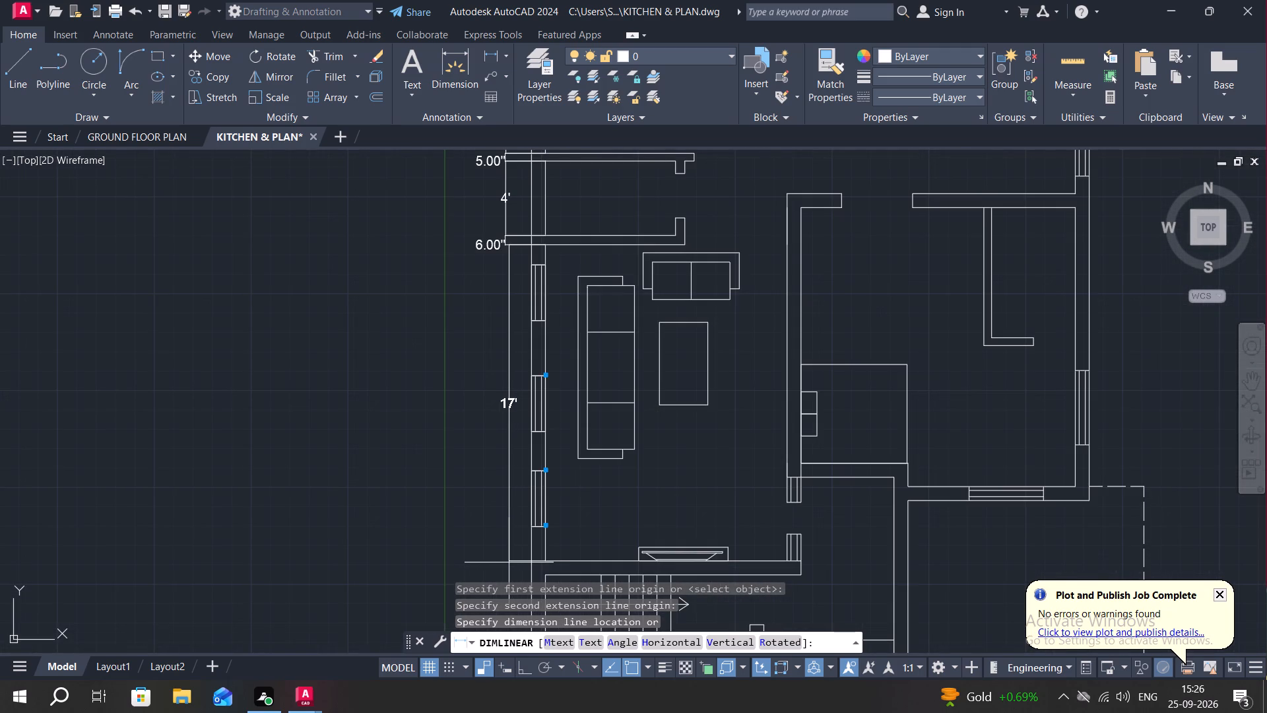
left_click(505, 562)
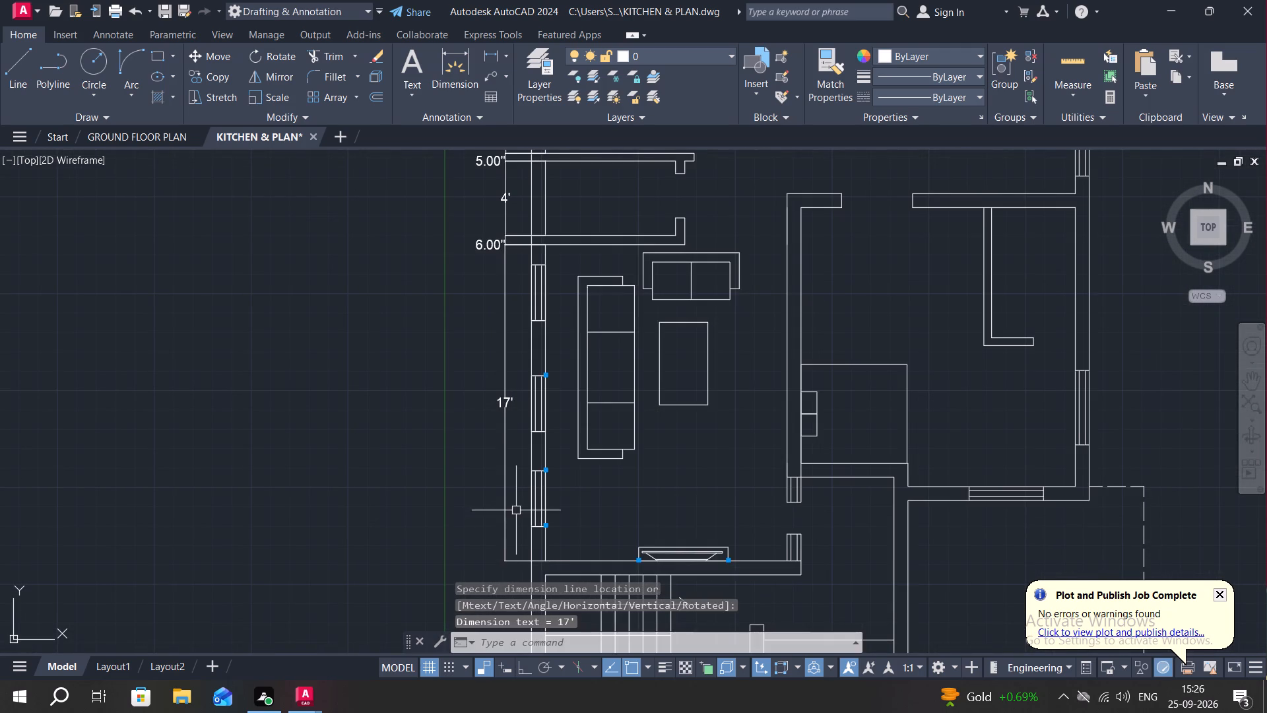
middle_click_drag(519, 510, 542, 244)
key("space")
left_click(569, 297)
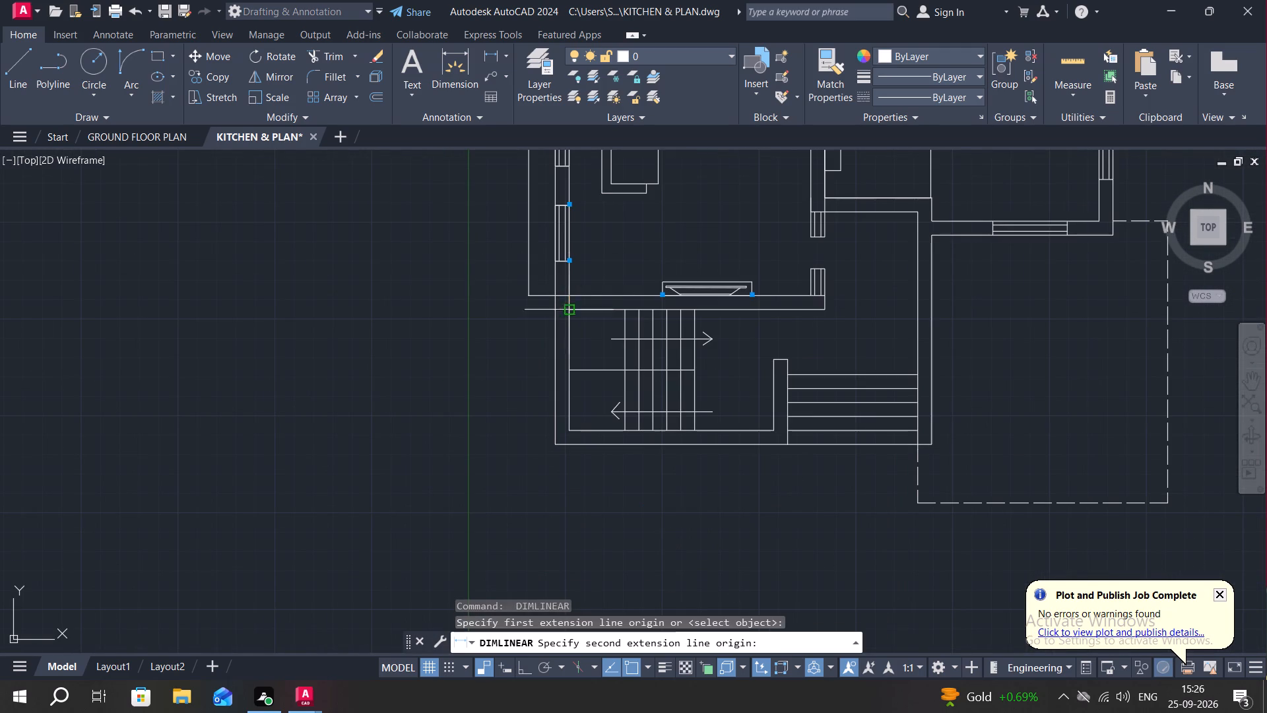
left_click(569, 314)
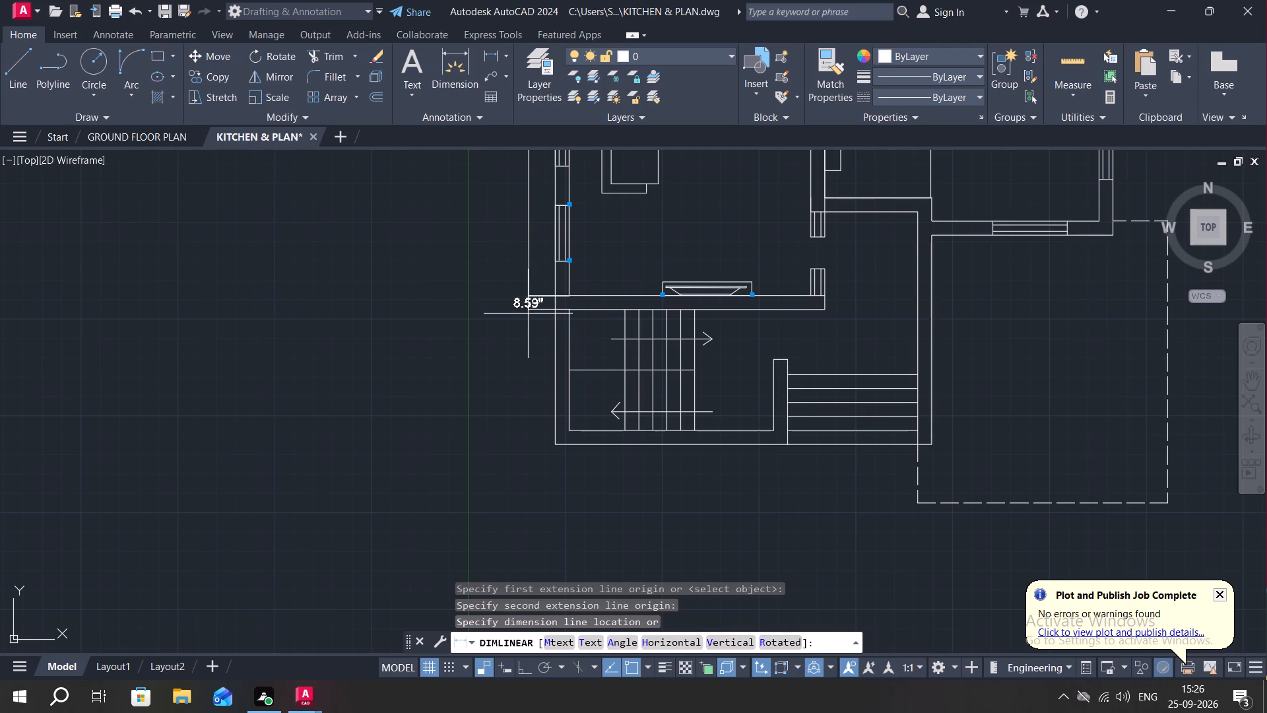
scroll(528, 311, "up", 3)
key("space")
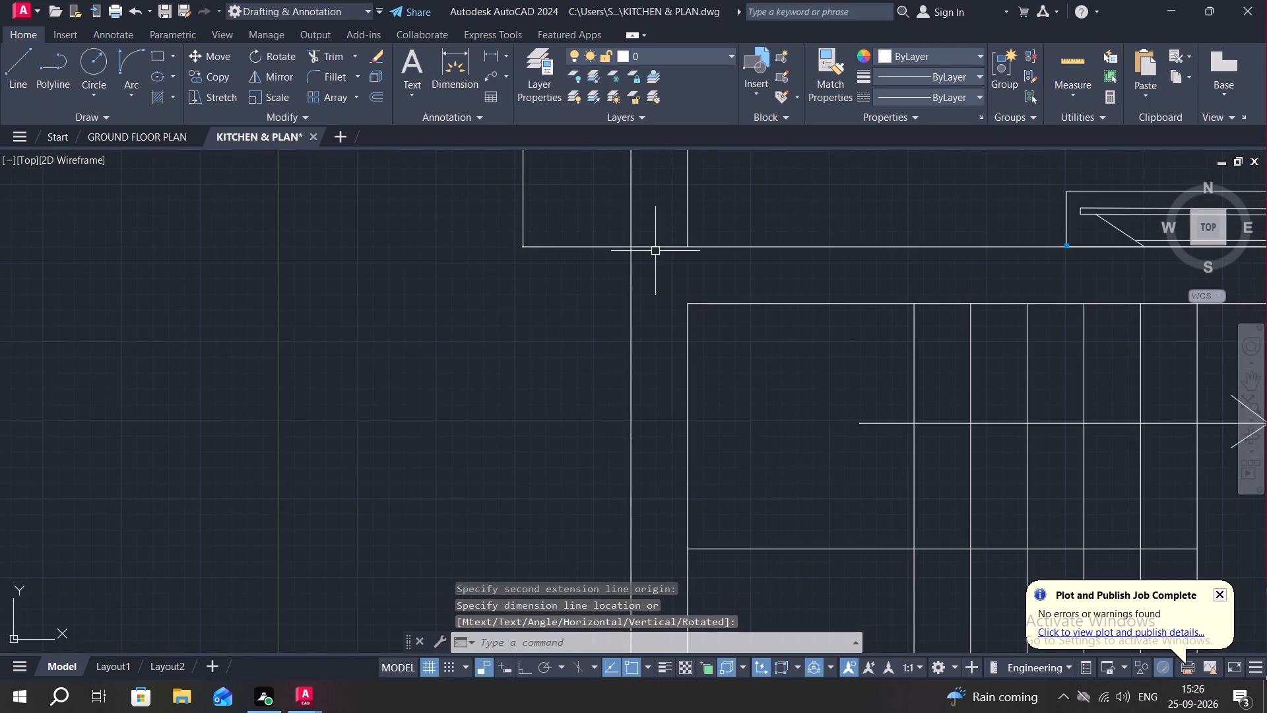
Dimension the thickness of the wall between the living room and the staircase, in line with the west-side dimensions.
key("space")
left_click(687, 248)
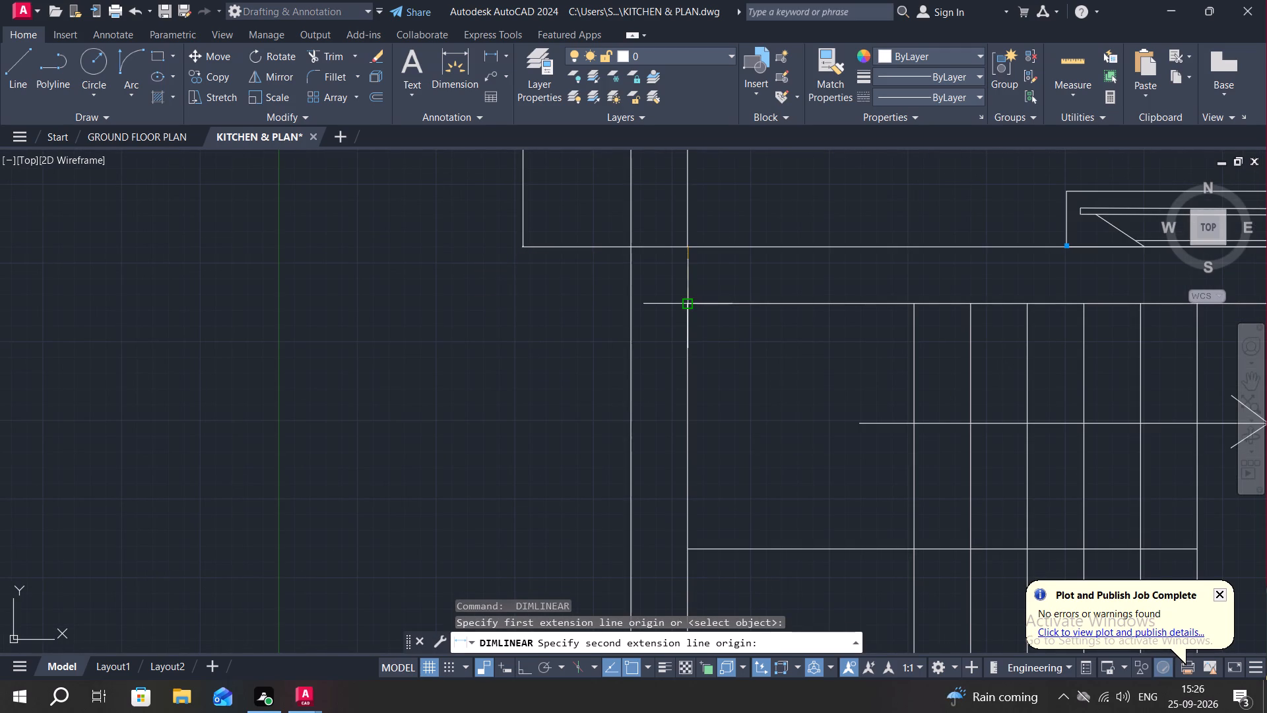
left_click_drag(686, 303, 679, 305)
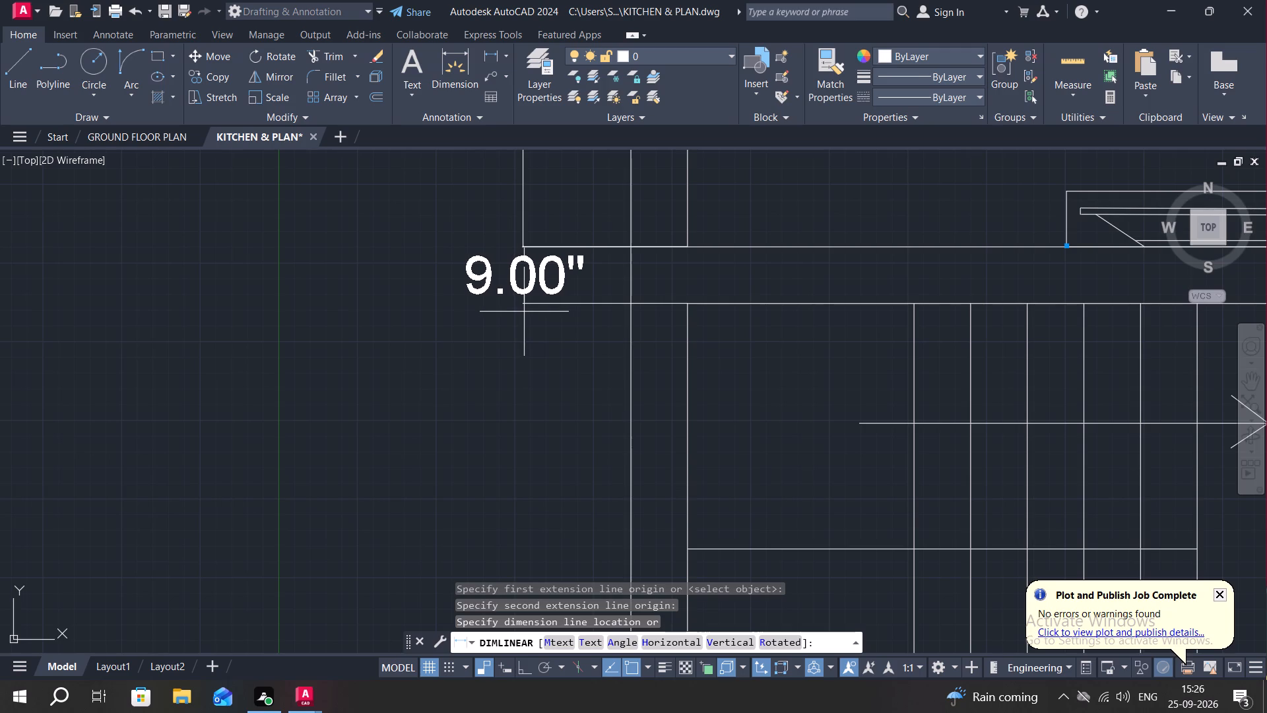
left_click(524, 312)
Dimension the staircase area's interior north-south length between its two walls, continuing the dimension line west of the plan.
key("space")
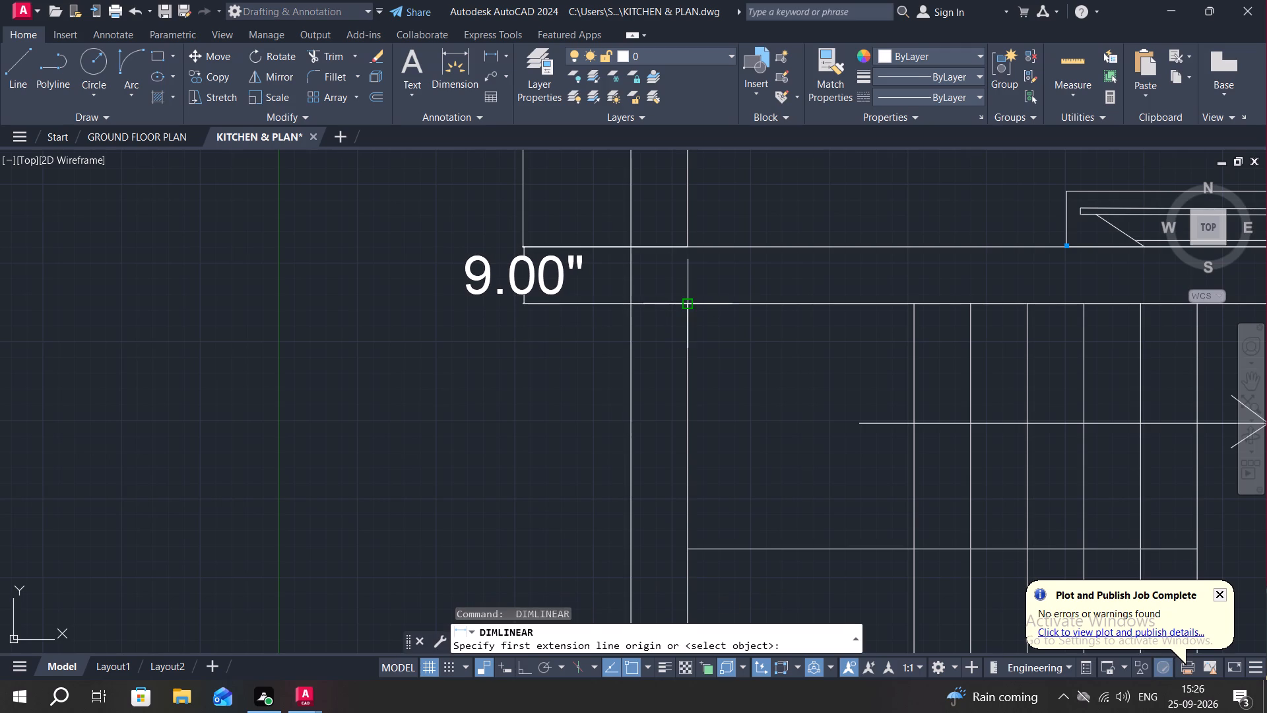
left_click(686, 305)
middle_click_drag(697, 326, 667, 143)
scroll(649, 225, "down", 3)
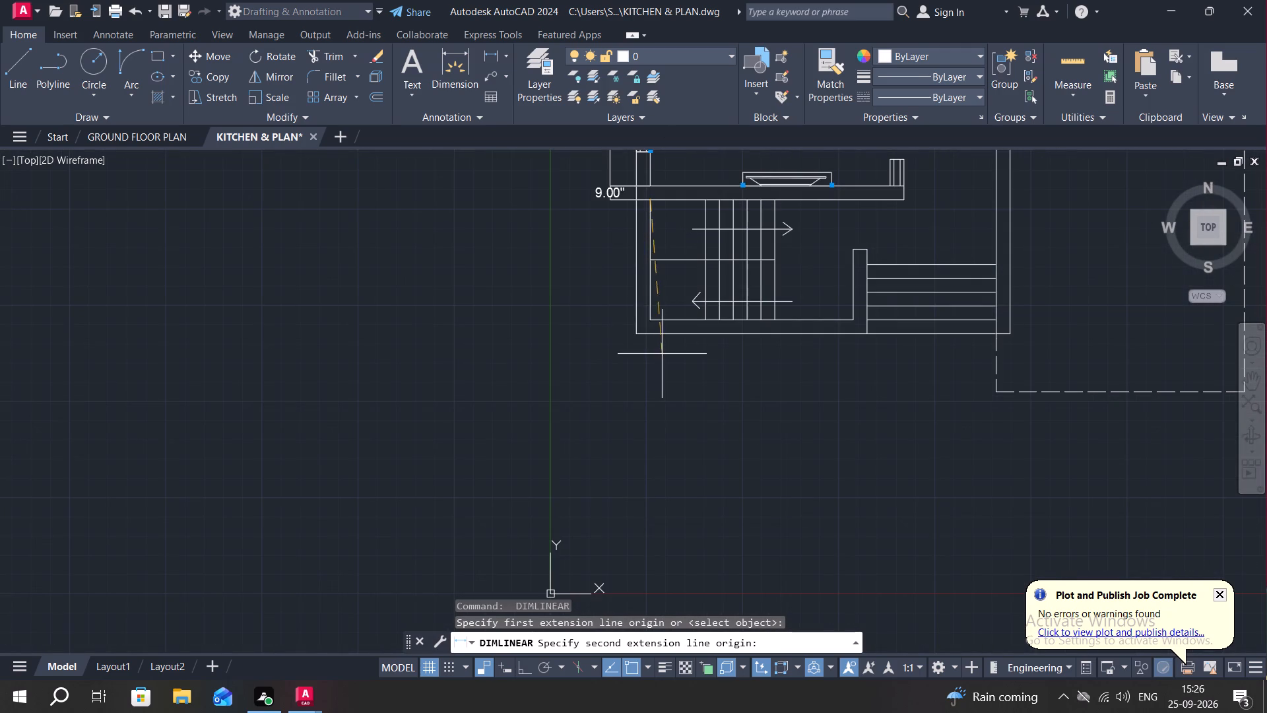
left_click(655, 320)
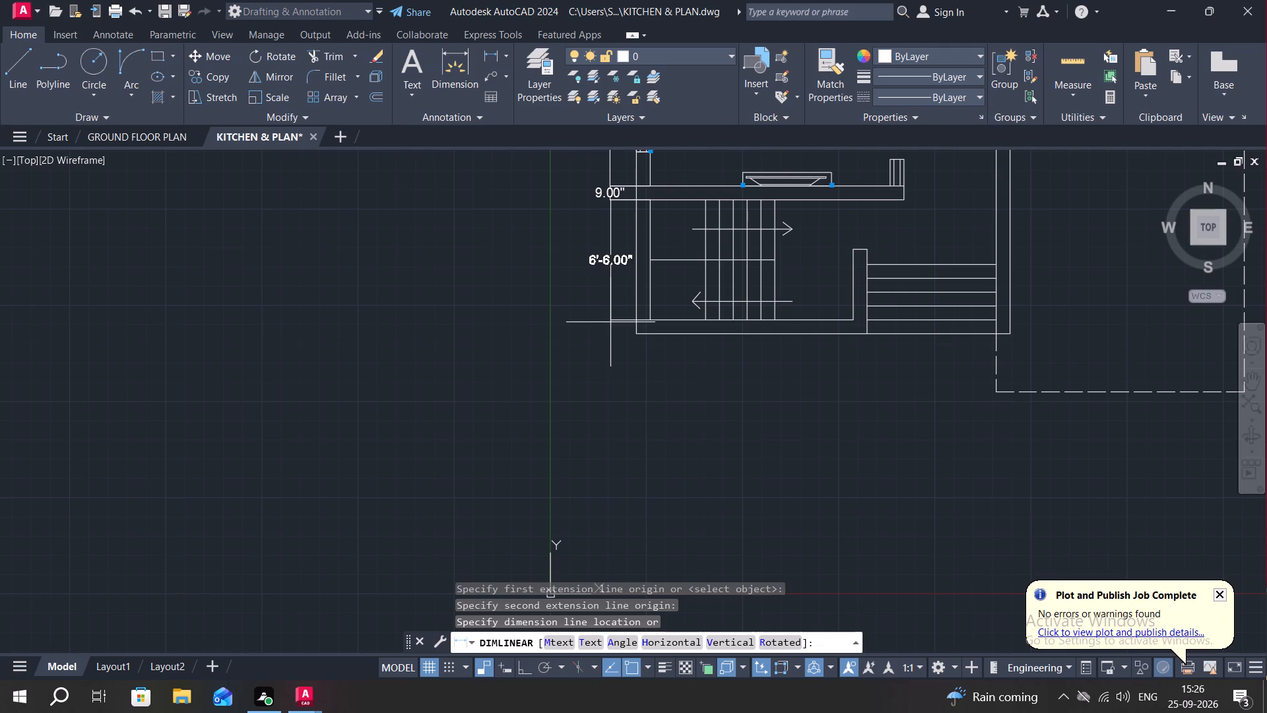
left_click(610, 322)
Dimension the thickness of the outer wall south of the staircase, at the south end of the west dimension line.
key("space")
left_click(651, 319)
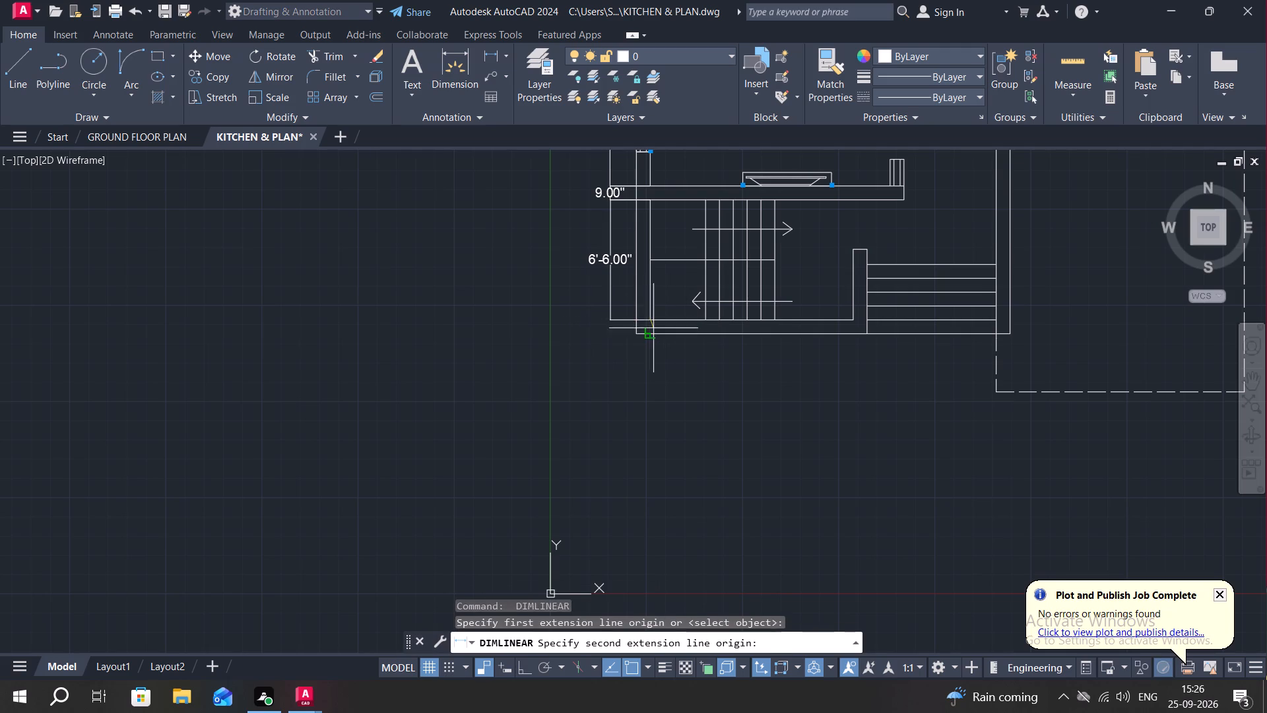
left_click(652, 332)
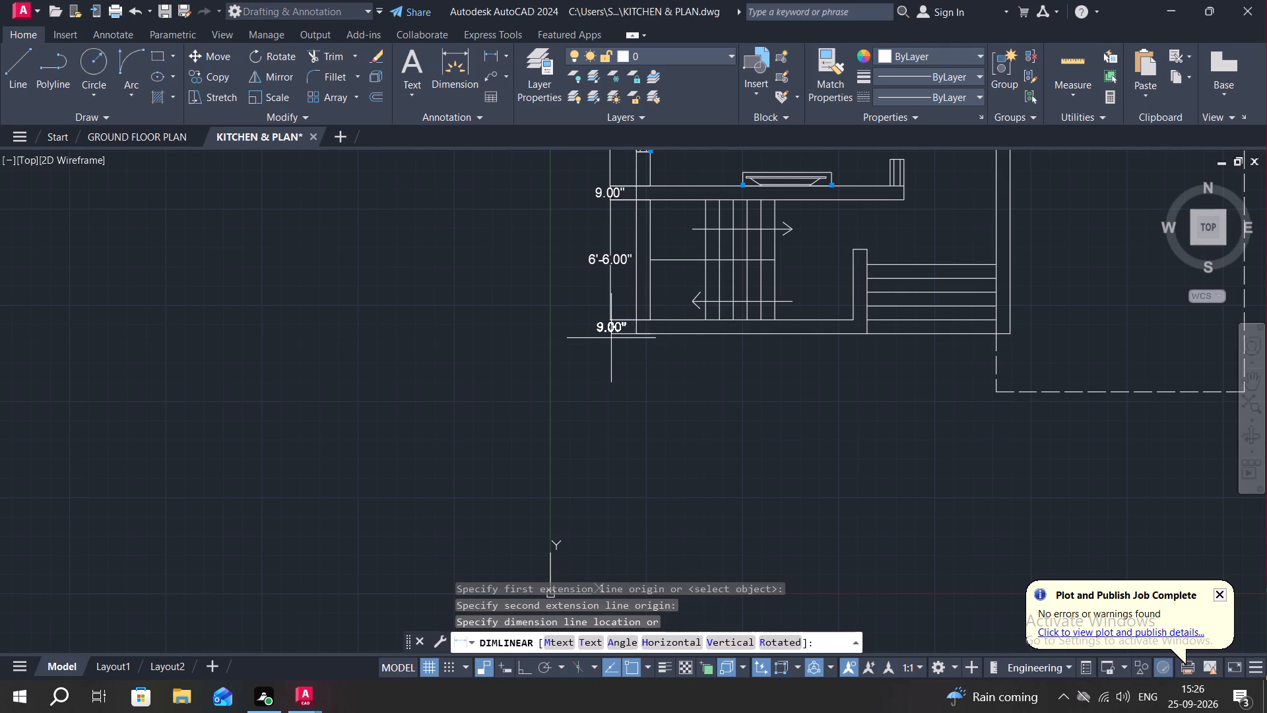
left_click(611, 337)
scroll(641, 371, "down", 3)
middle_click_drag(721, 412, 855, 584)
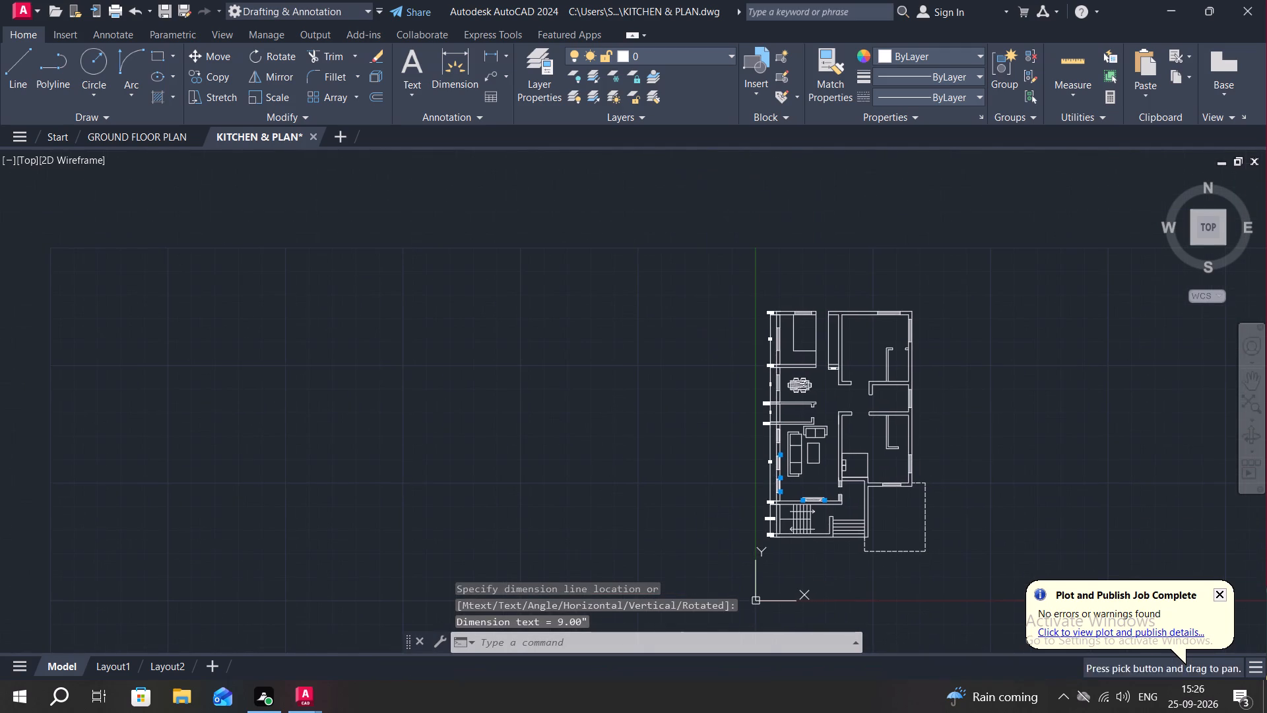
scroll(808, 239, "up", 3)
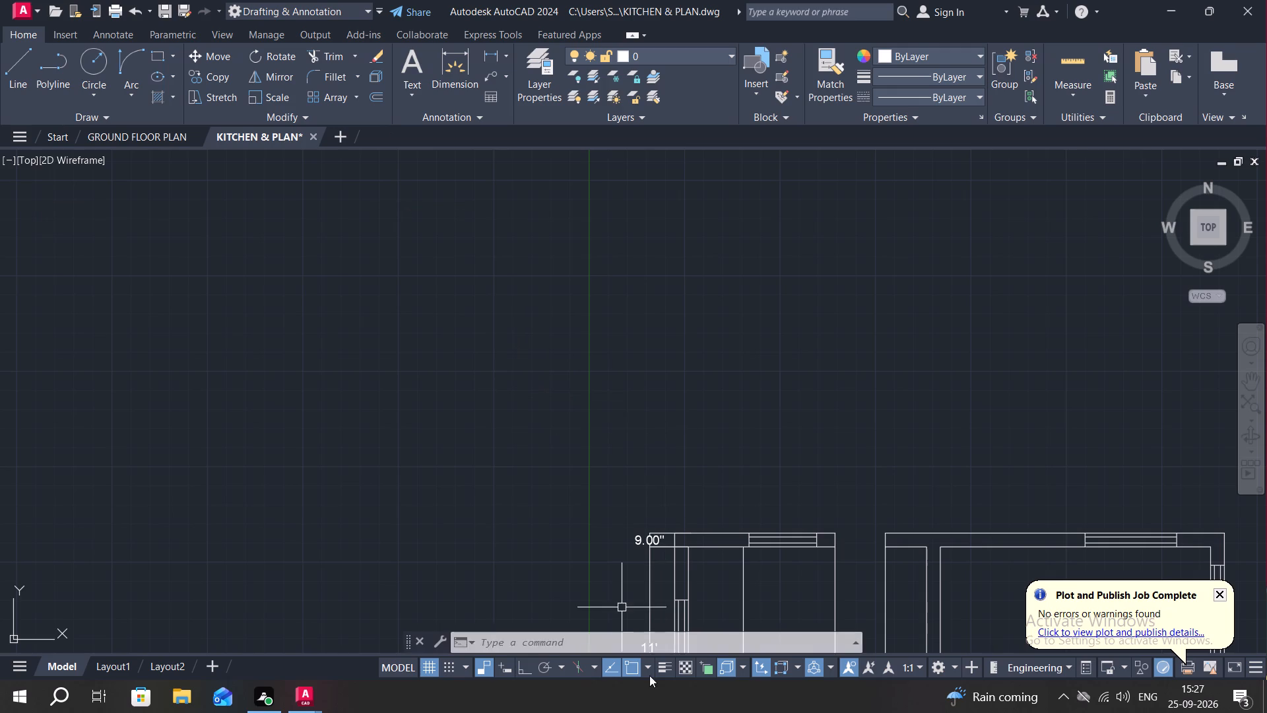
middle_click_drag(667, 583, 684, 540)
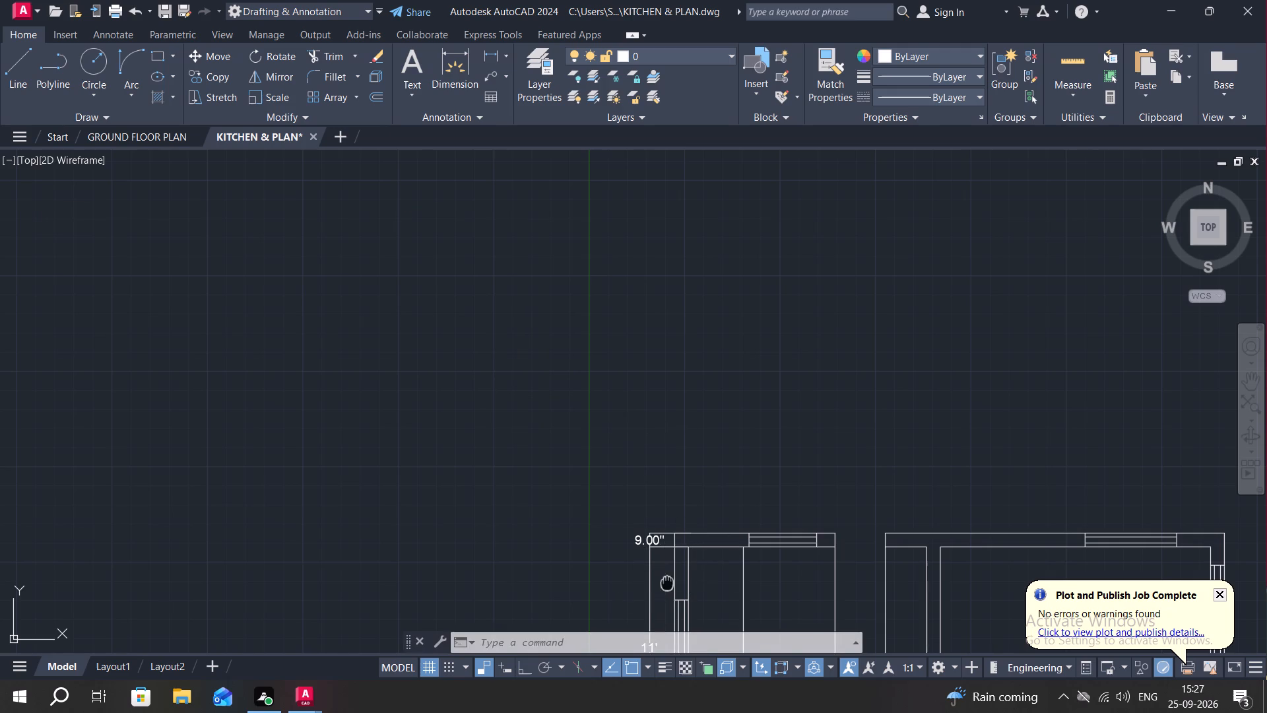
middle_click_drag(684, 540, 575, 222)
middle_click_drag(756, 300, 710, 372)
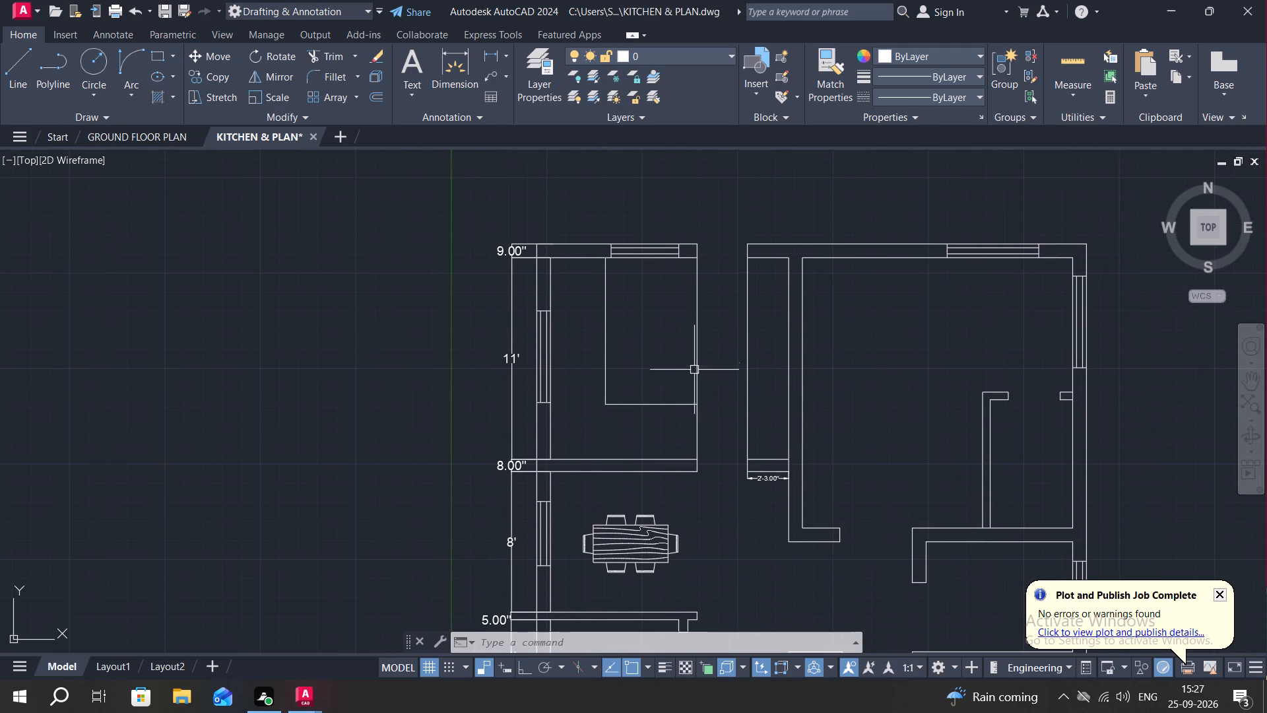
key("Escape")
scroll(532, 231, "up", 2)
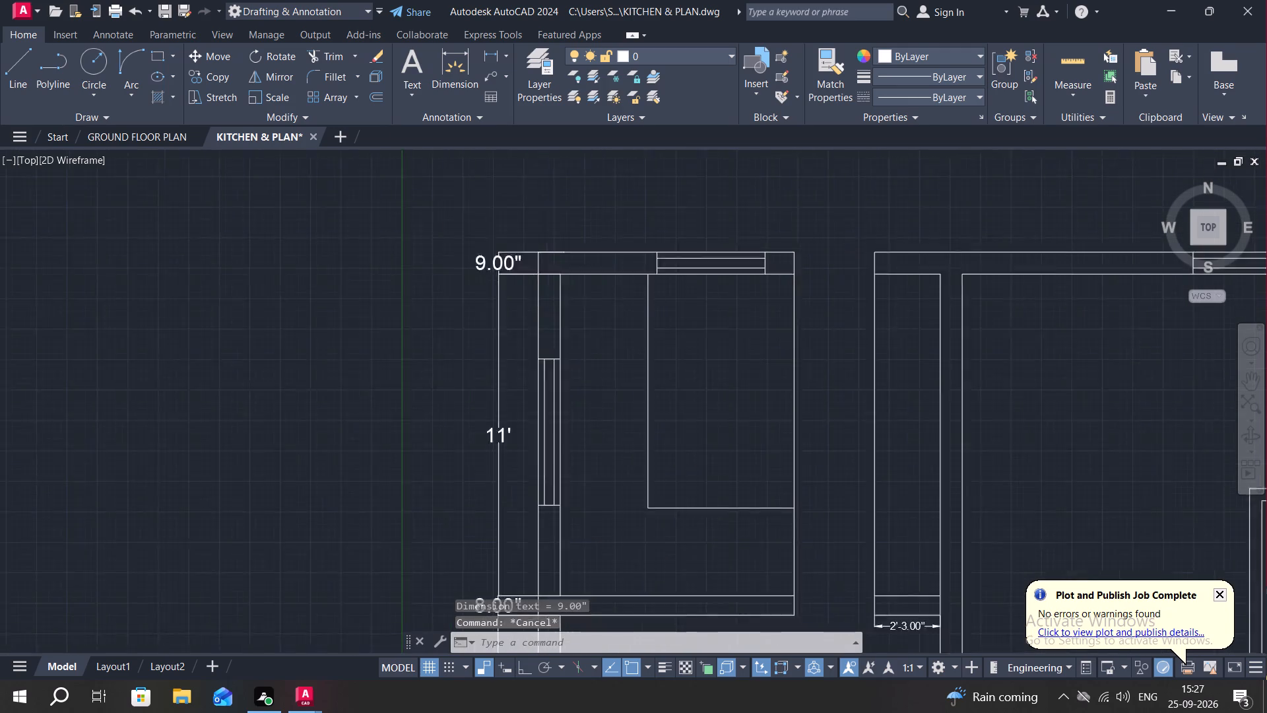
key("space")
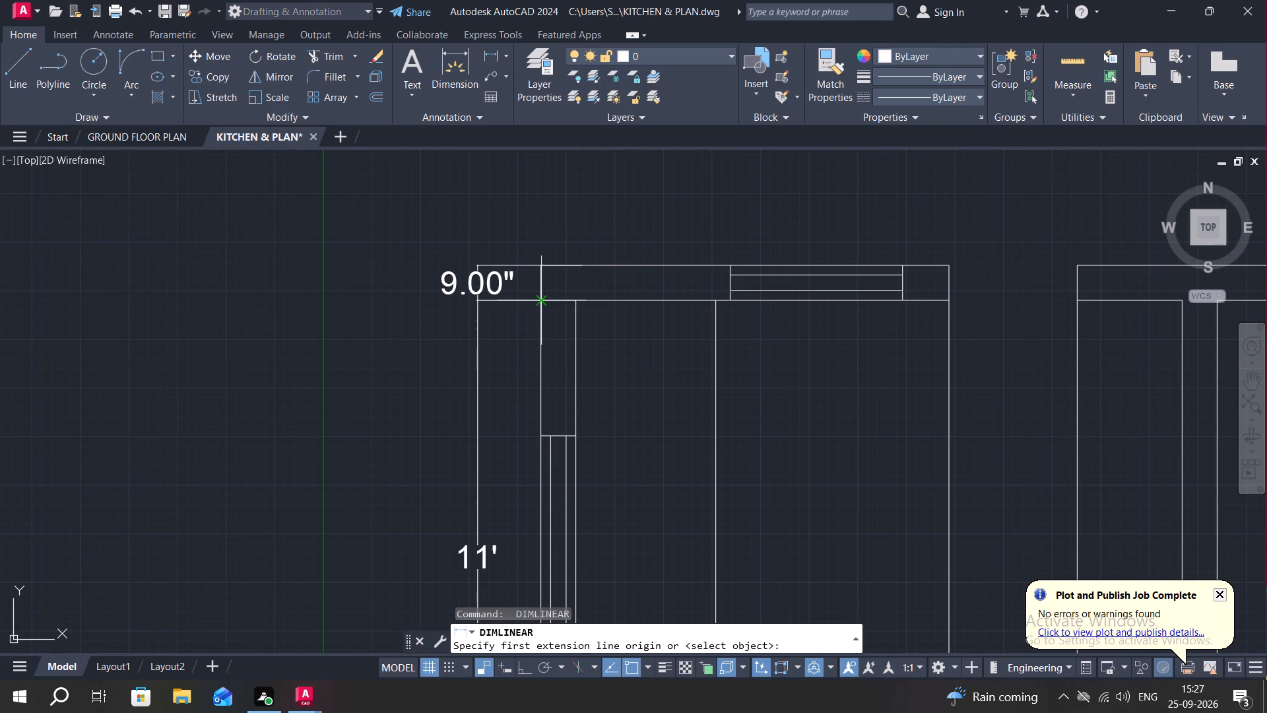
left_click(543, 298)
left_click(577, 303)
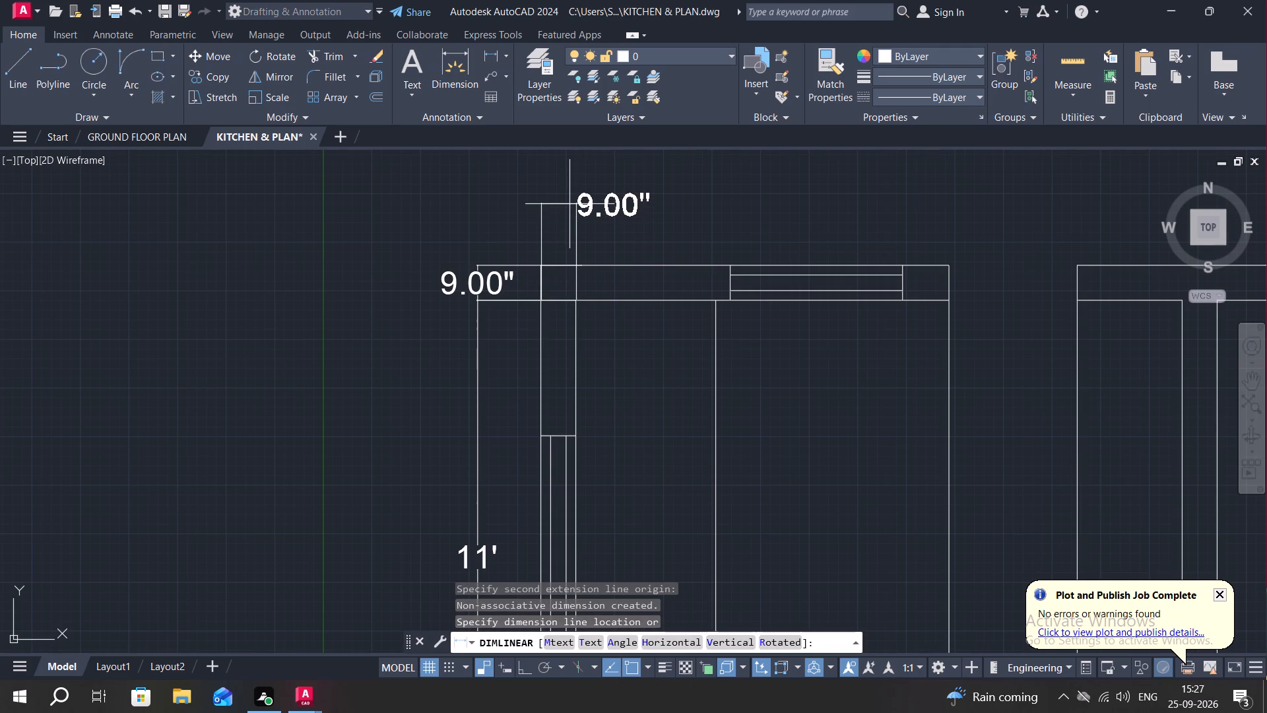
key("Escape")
Dimension the thickness of the west outer wall at the plan's northwest corner, placing the dimension line north of the plan.
key("space")
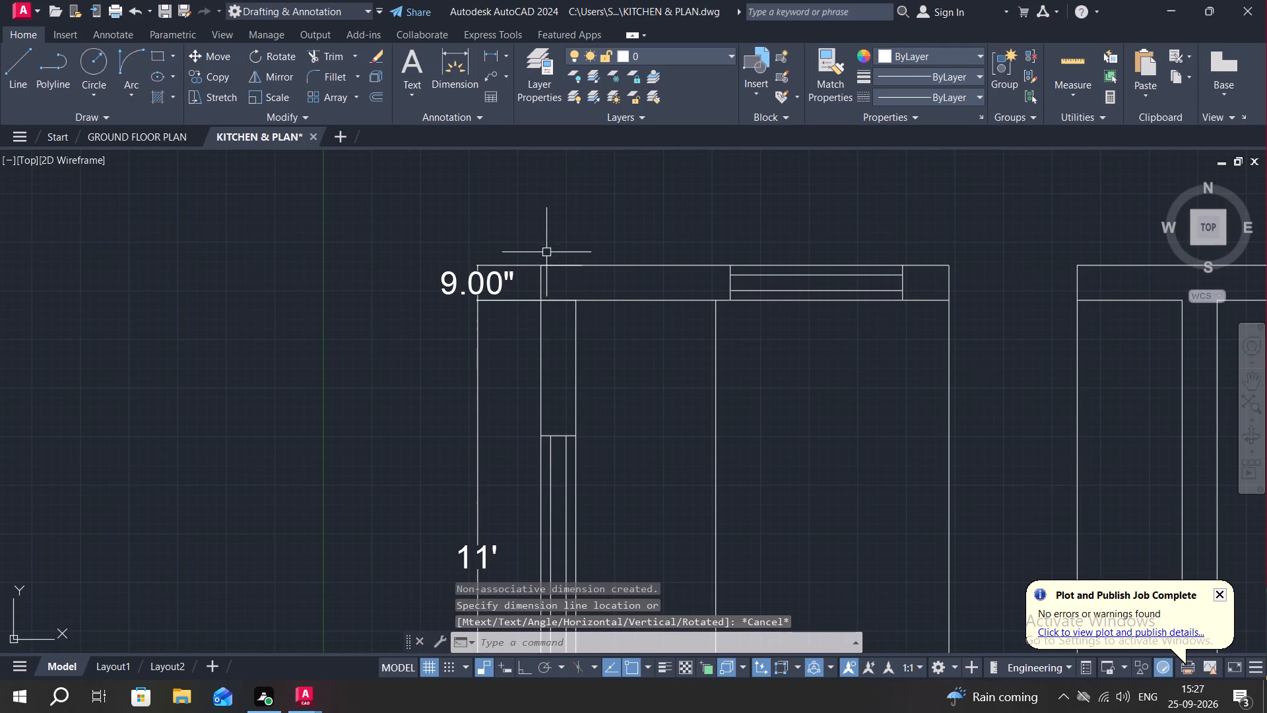
left_click(541, 301)
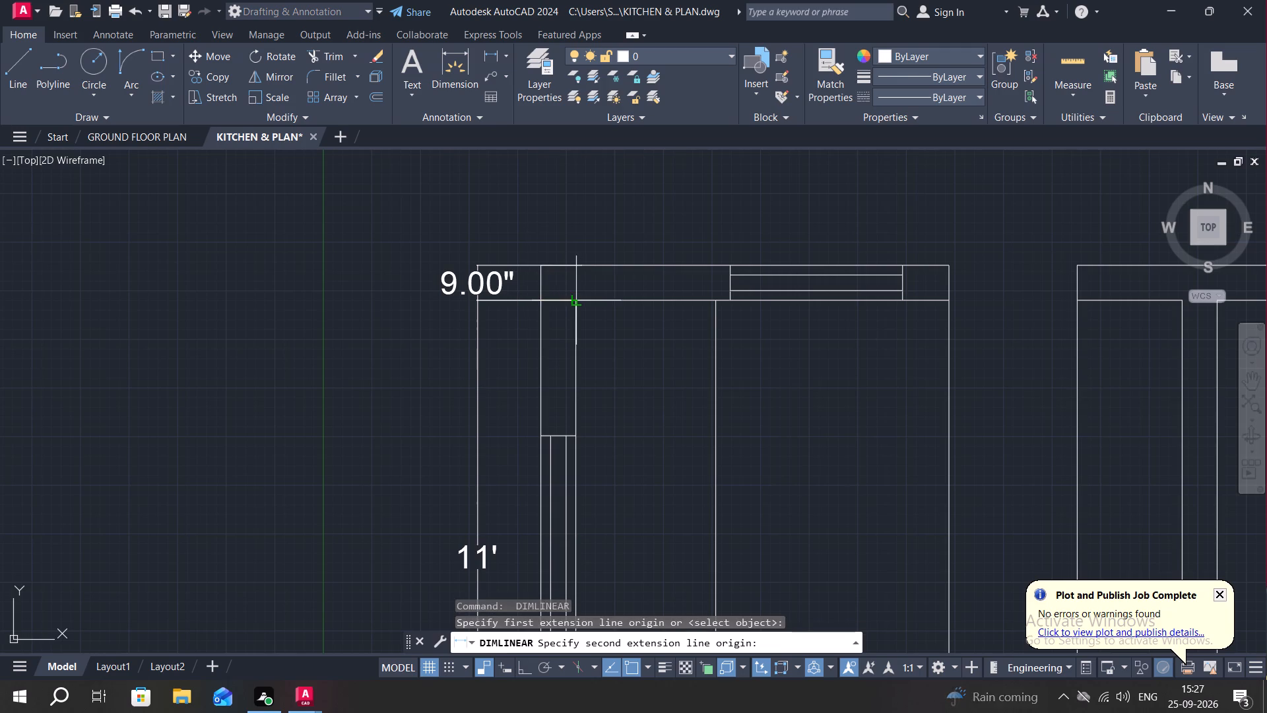
left_click_drag(576, 296, 574, 289)
left_click(553, 215)
Dimension the northwest room's interior east-west width, in line with the wall-thickness dimension north of the plan.
key("space")
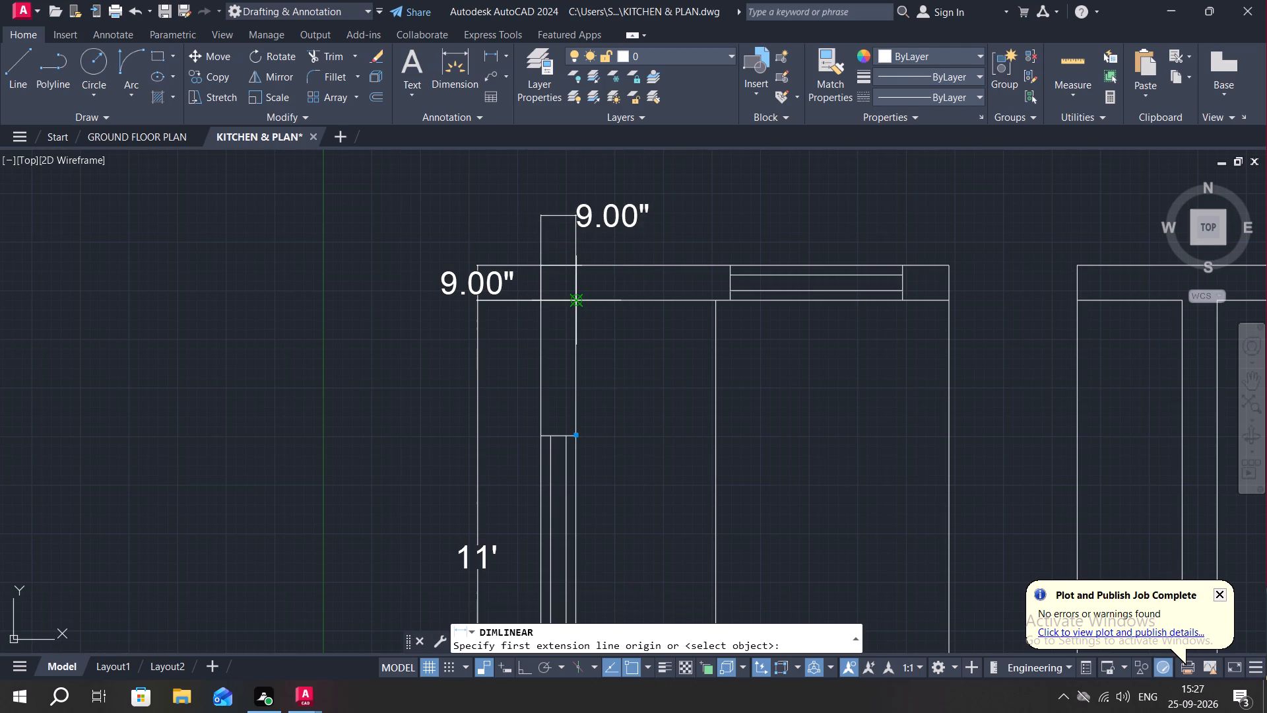
left_click(573, 304)
middle_click_drag(944, 293, 627, 327)
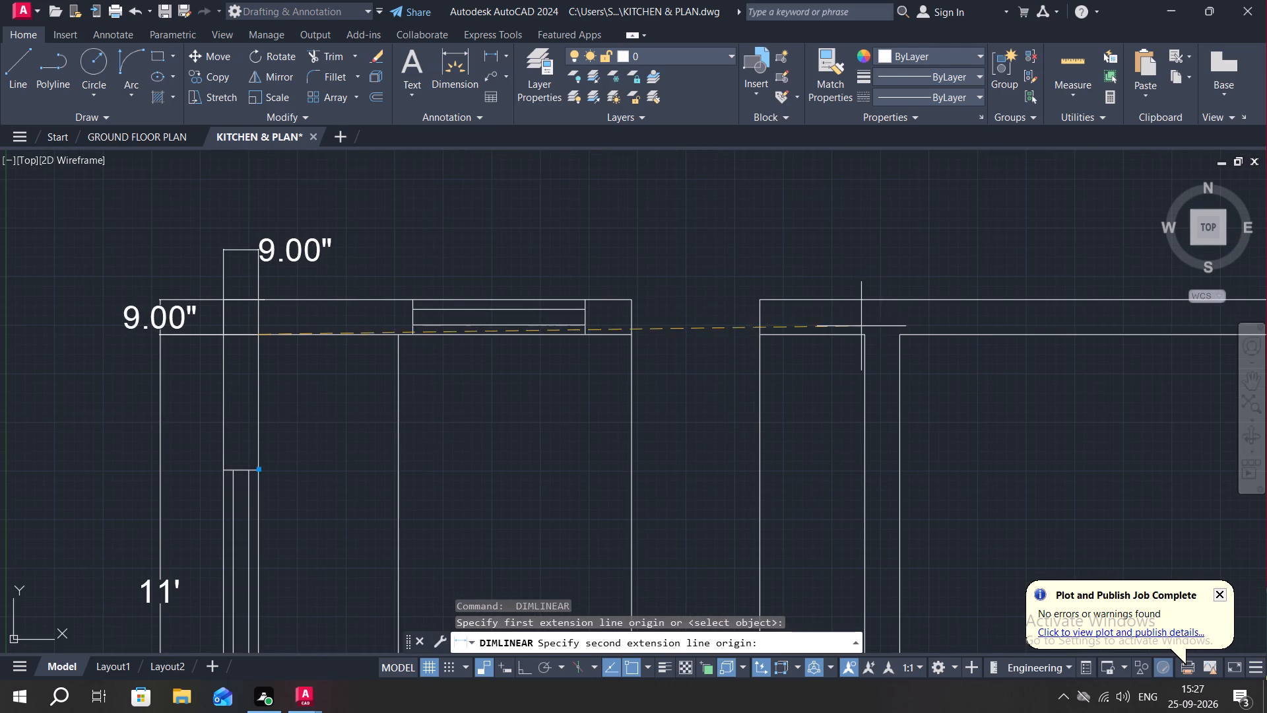
left_click(866, 337)
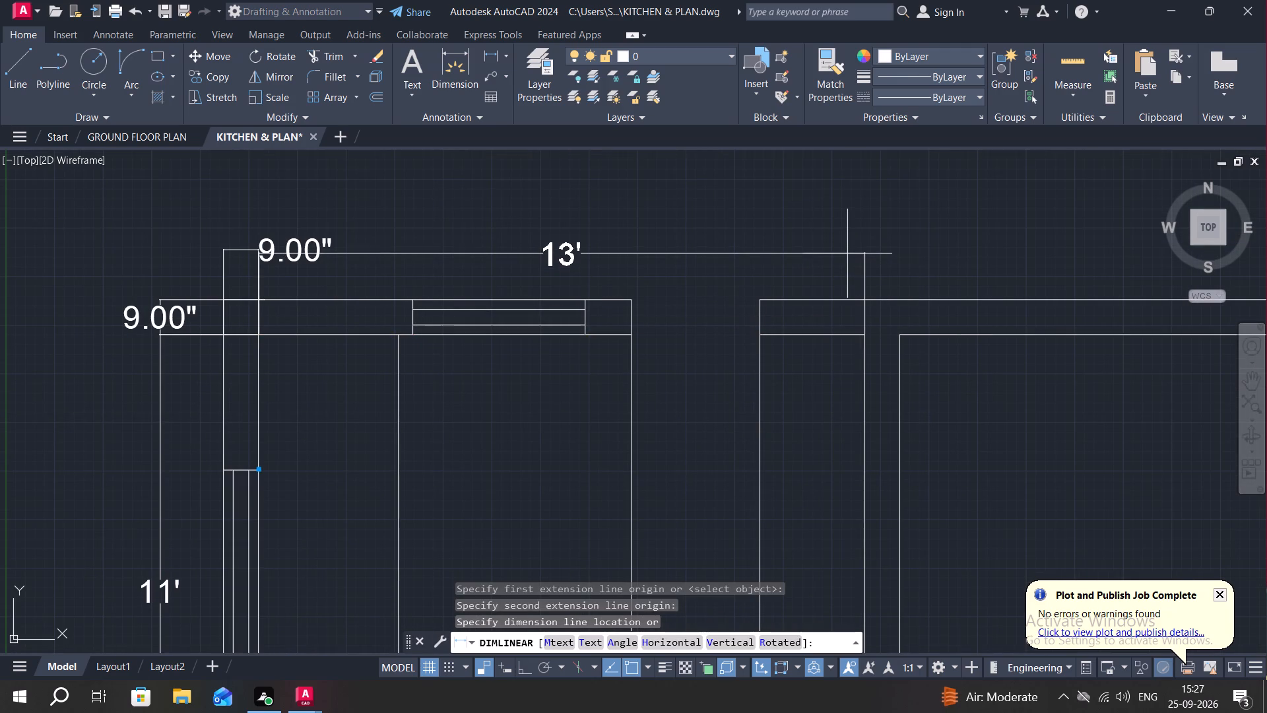
left_click(849, 251)
Dimension the thickness of the wall between the northwest and northeast rooms, continuing the dimension line north of the plan.
key("space")
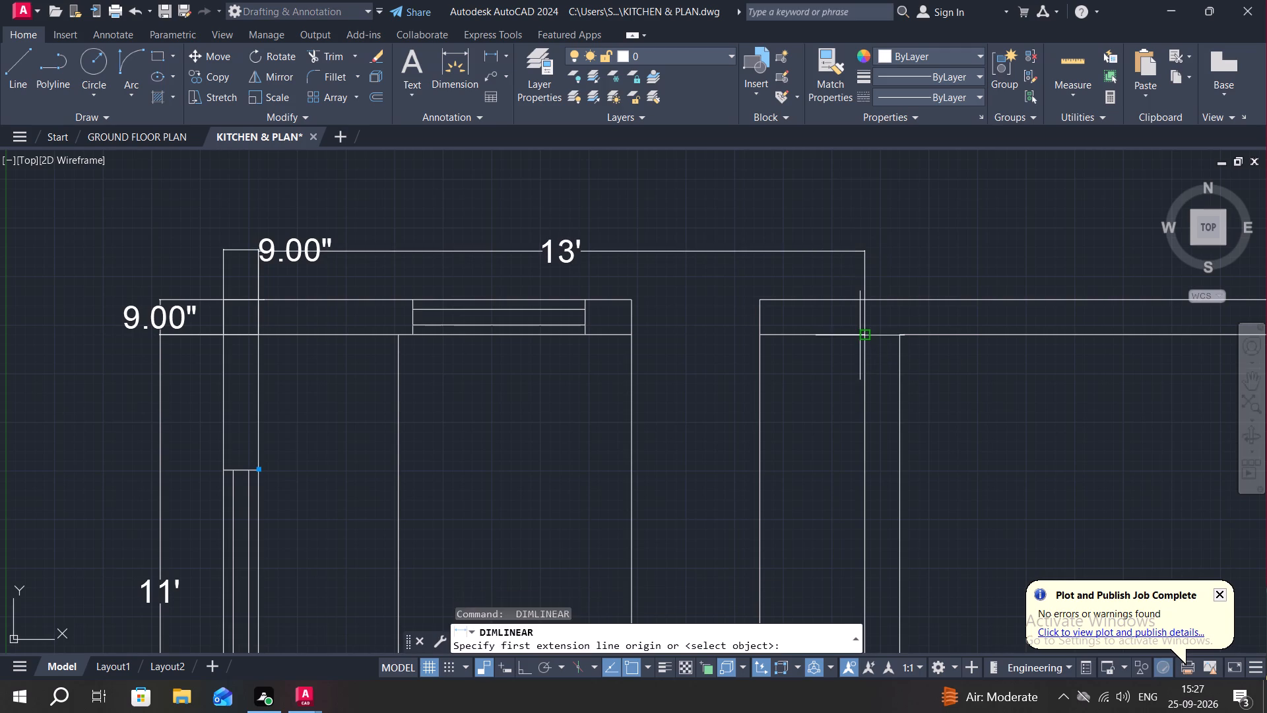
left_click(860, 335)
left_click(903, 333)
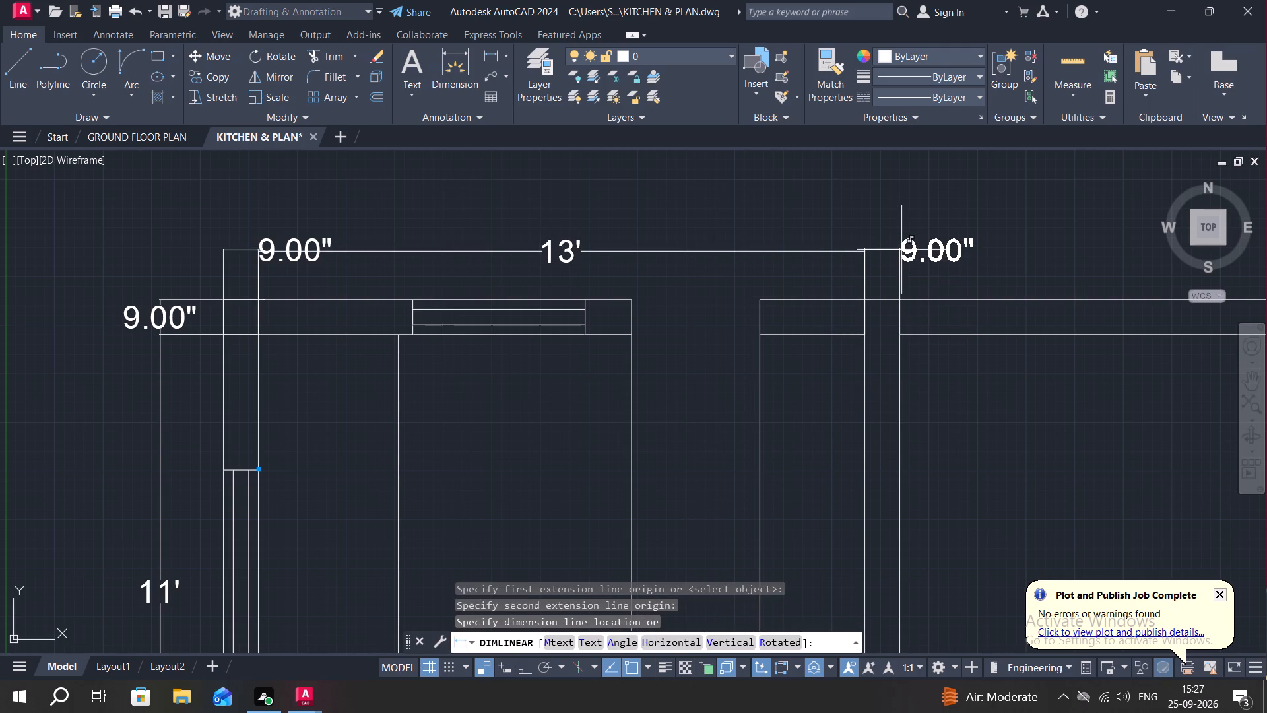
left_click(902, 251)
Dimension the northeast room's interior east-west width up to the east outer wall, in line with the other north-side dimensions.
key("space")
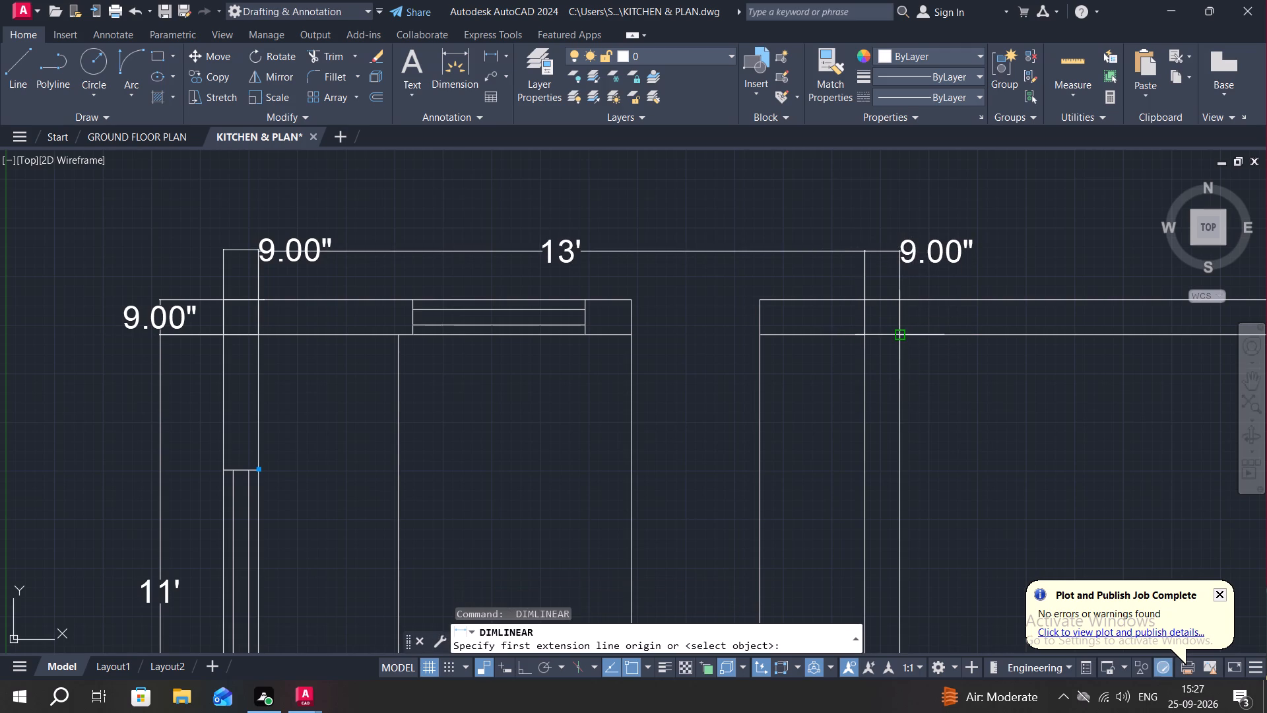
left_click(901, 337)
middle_click_drag(693, 325, 439, 322)
scroll(438, 336, "down", 3)
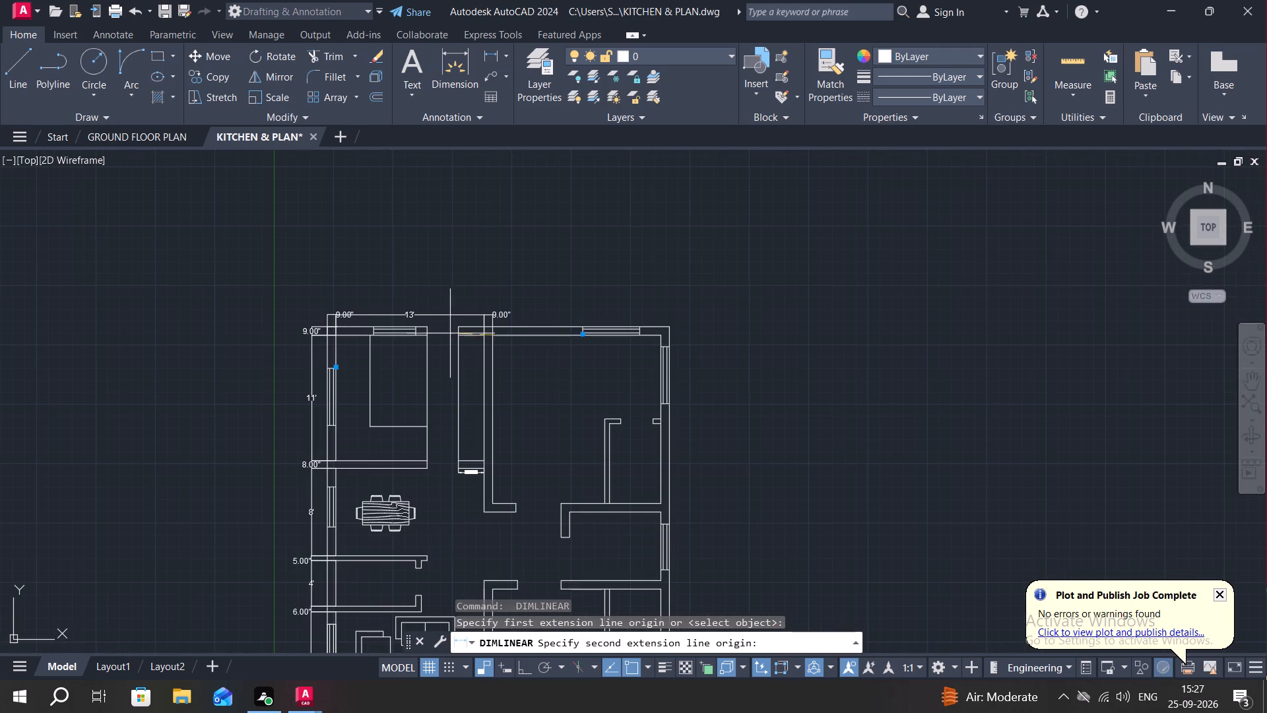
scroll(668, 331, "up", 5)
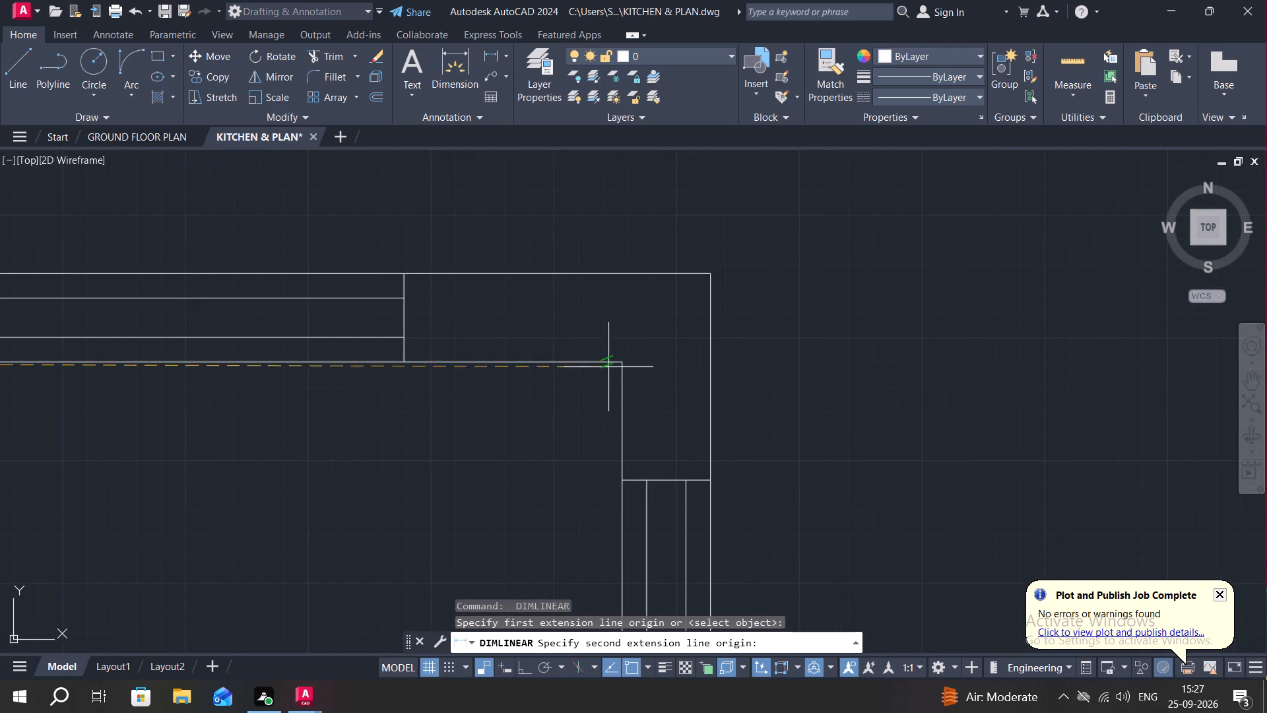
left_click(624, 361)
scroll(619, 323, "down", 3)
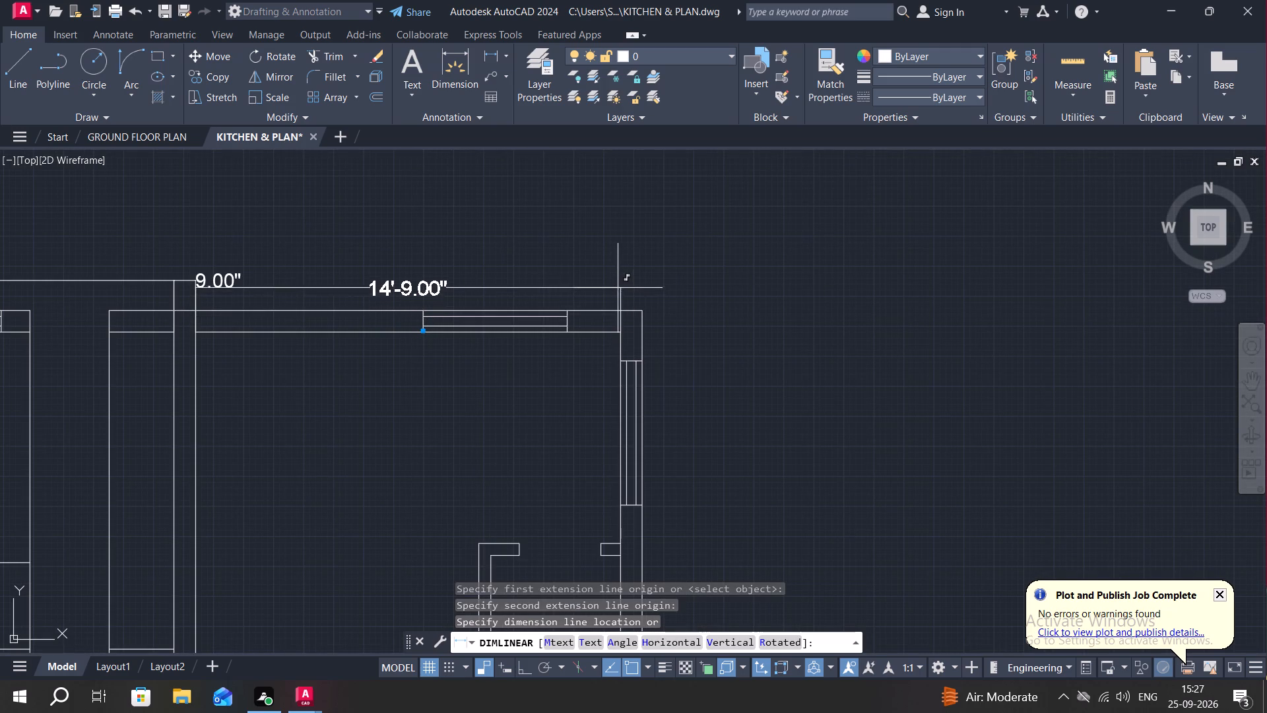
scroll(618, 283, "up", 3)
scroll(620, 287, "down", 1)
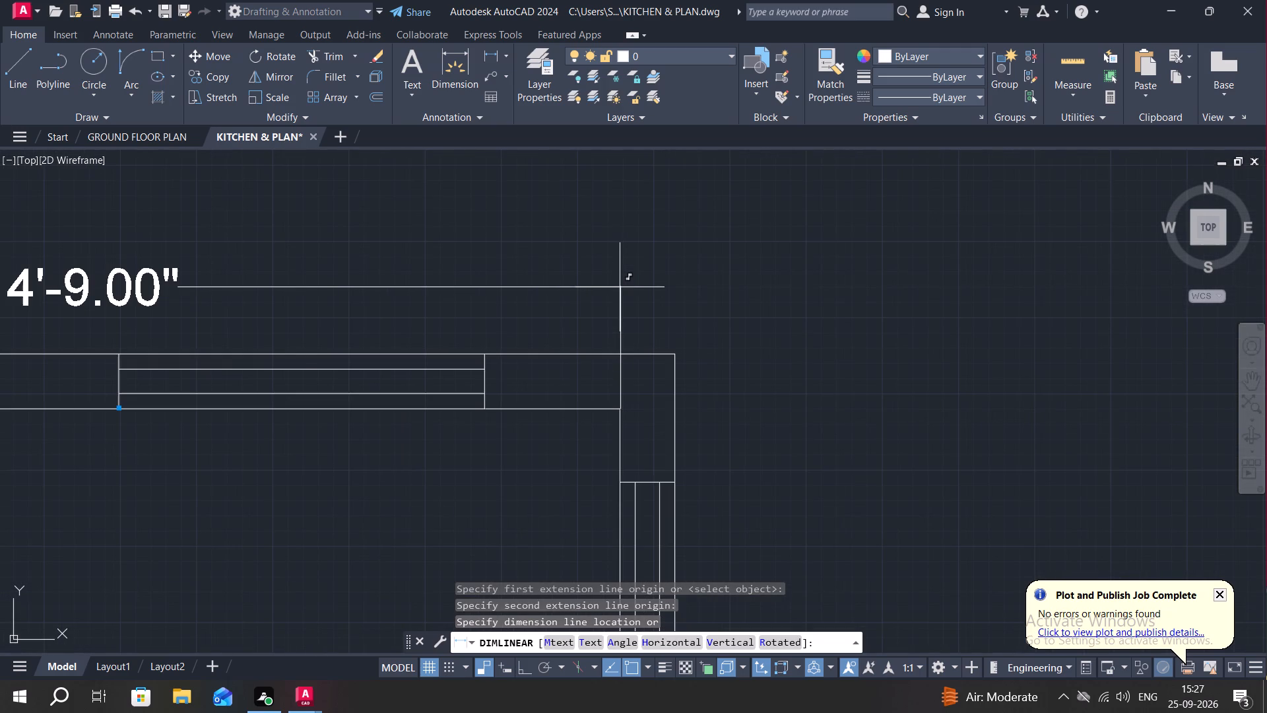
scroll(620, 287, "down", 1)
middle_click_drag(620, 287, 1022, 313)
scroll(1022, 313, "up", 1)
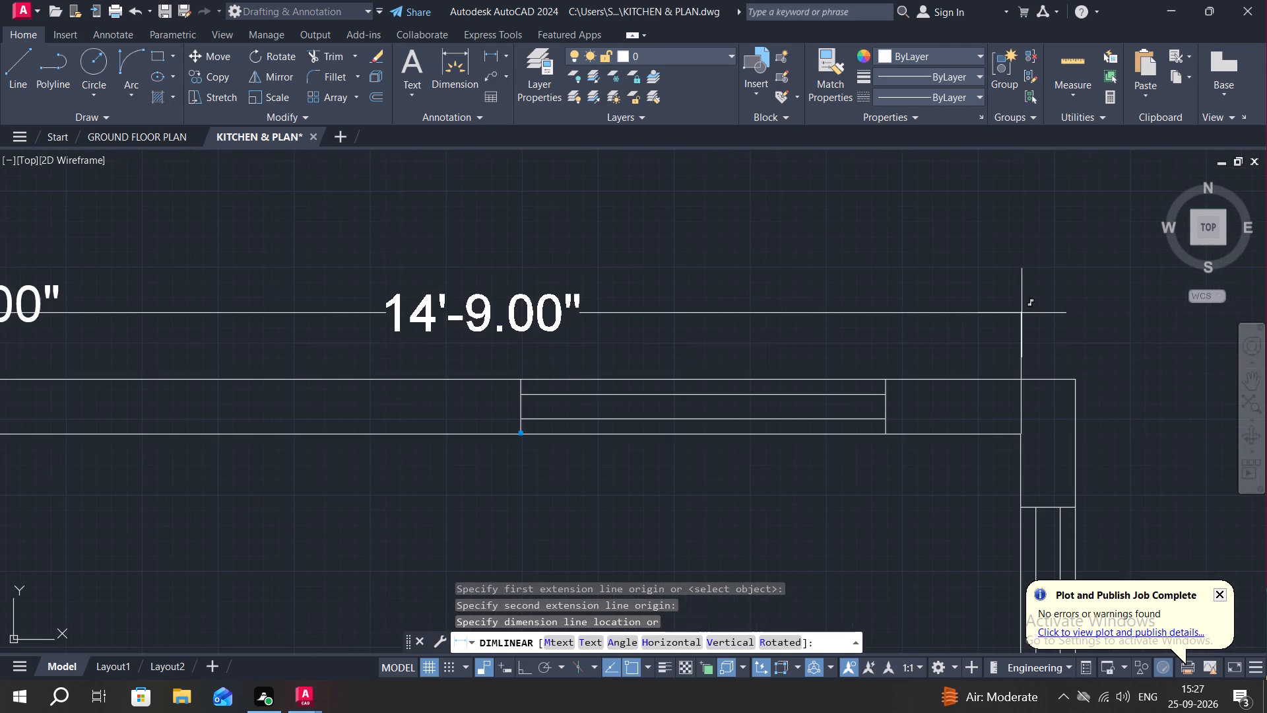
scroll(1022, 313, "down", 1)
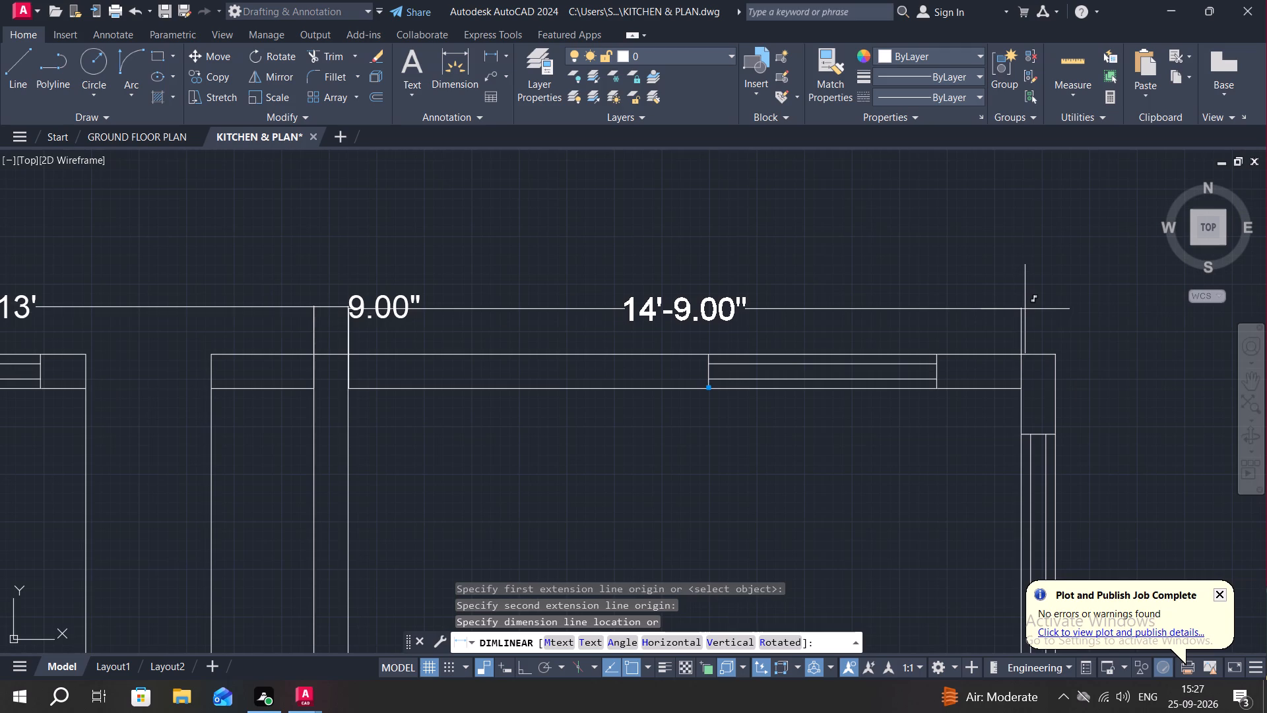
left_click(1025, 307)
Dimension the thickness of the east outer wall at the east end of the north dimension line.
key("space")
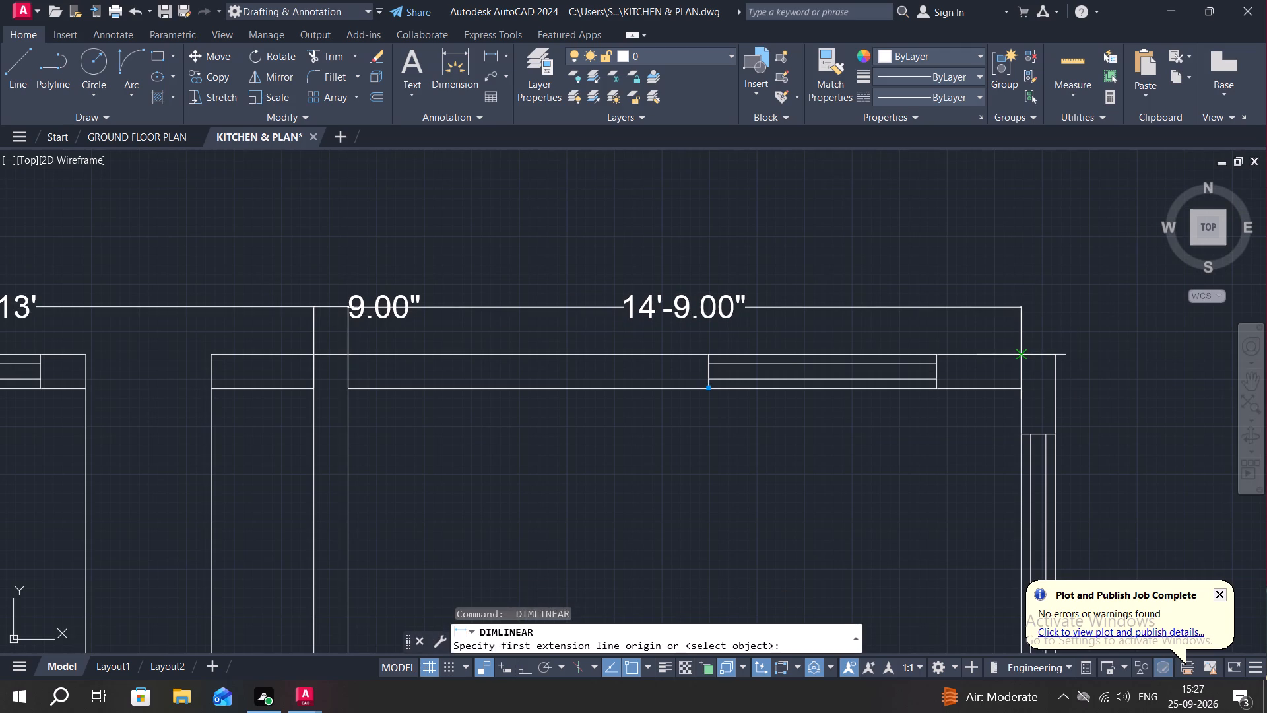
left_click(1020, 354)
left_click(1056, 356)
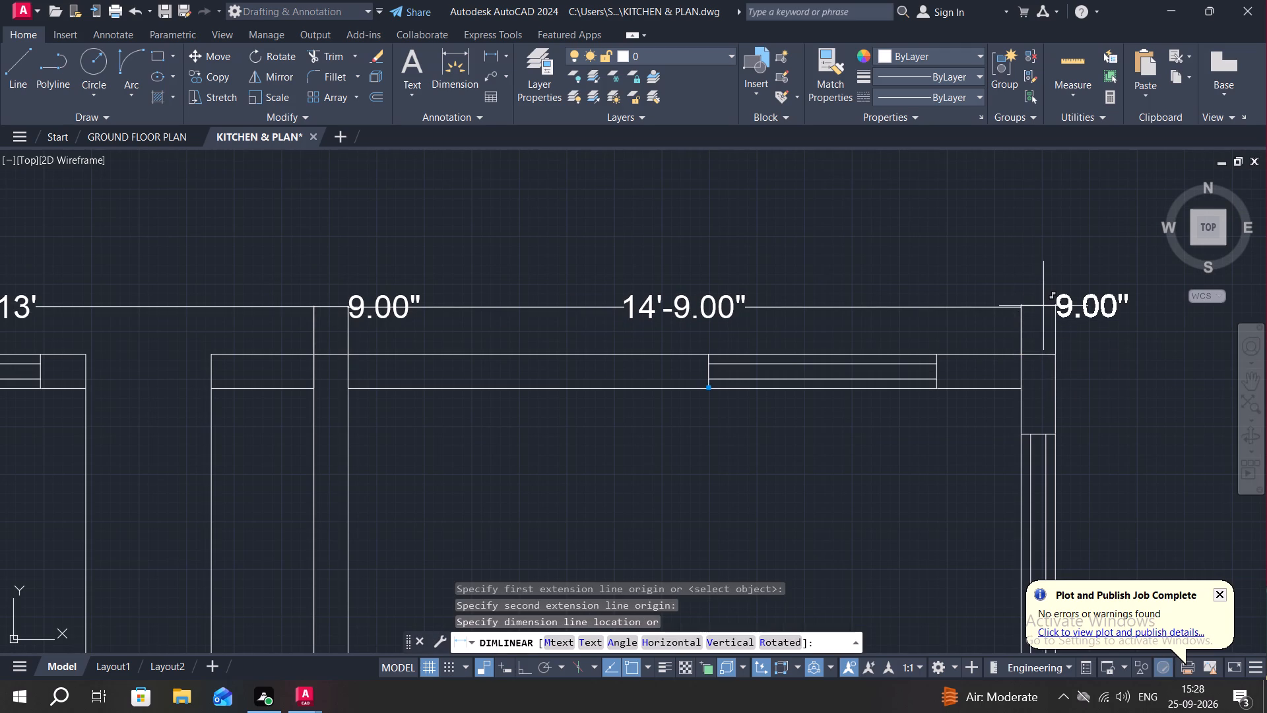
left_click(1048, 306)
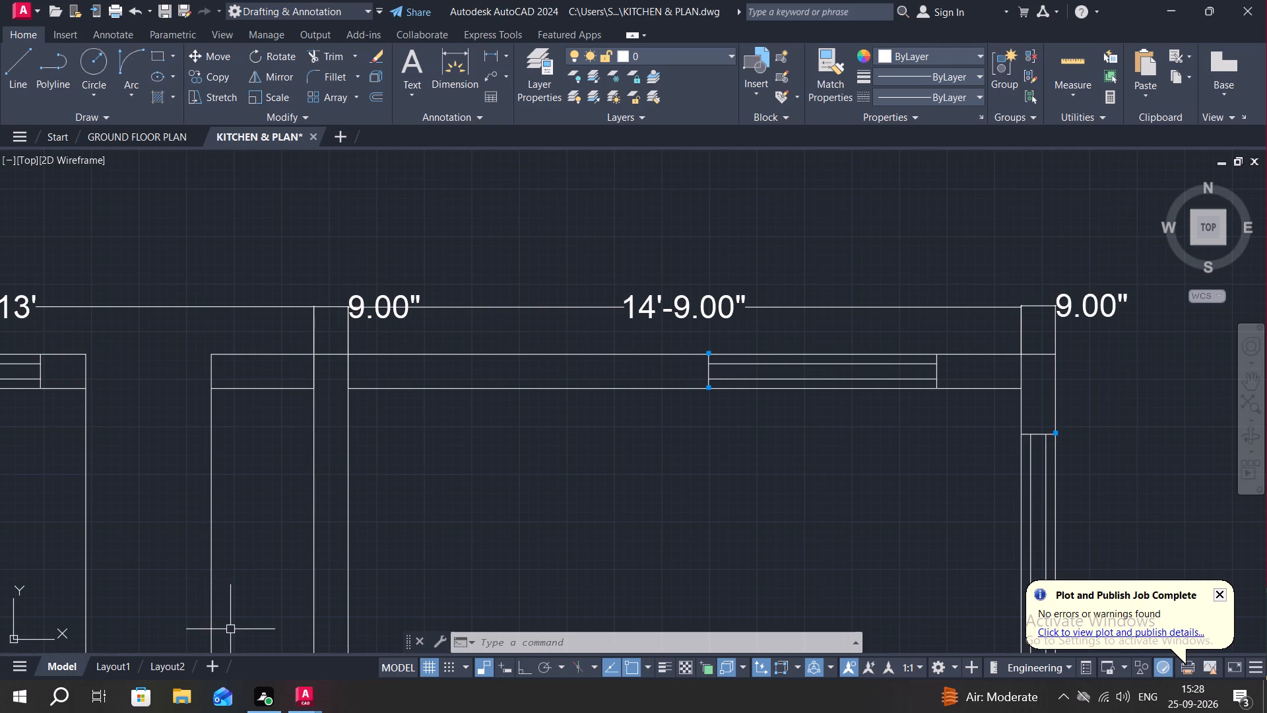
Dimension the thickness of the north outer wall at the northeast corner, placing the dimension line east of the plan.
middle_click_drag(748, 402, 756, 119)
scroll(787, 224, "down", 2)
middle_click_drag(834, 211, 663, 353)
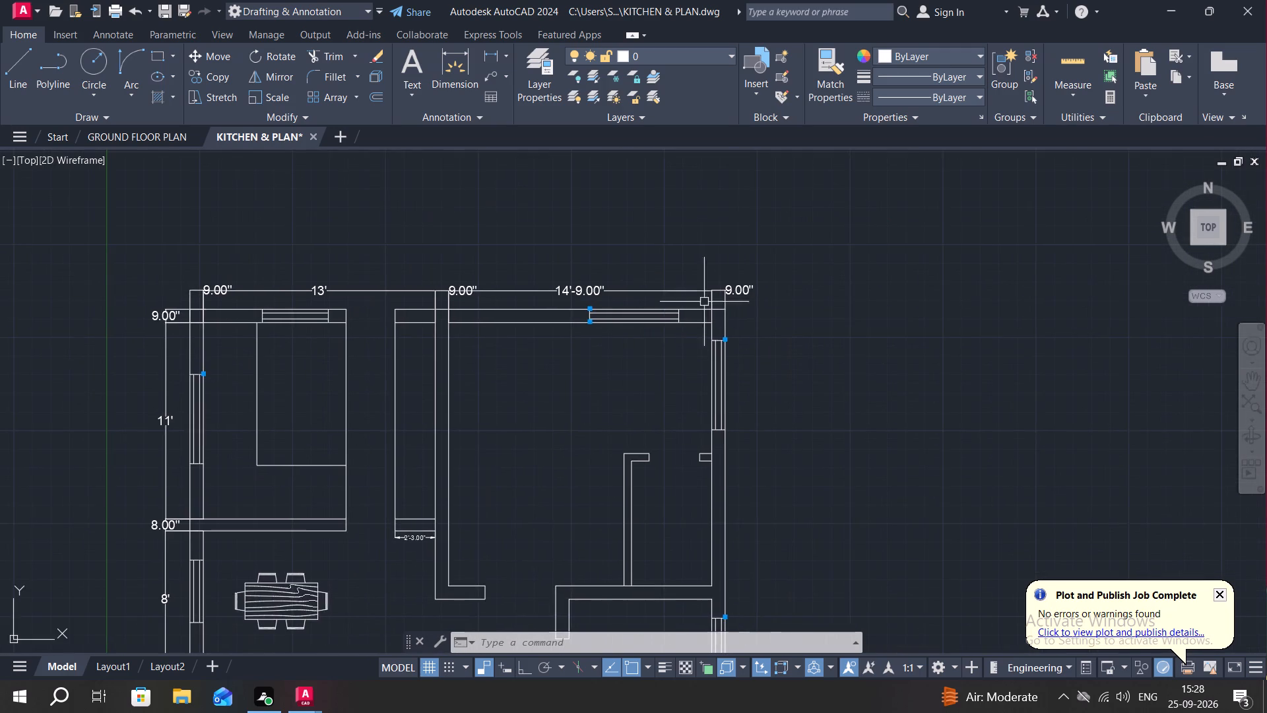
scroll(713, 288, "up", 2)
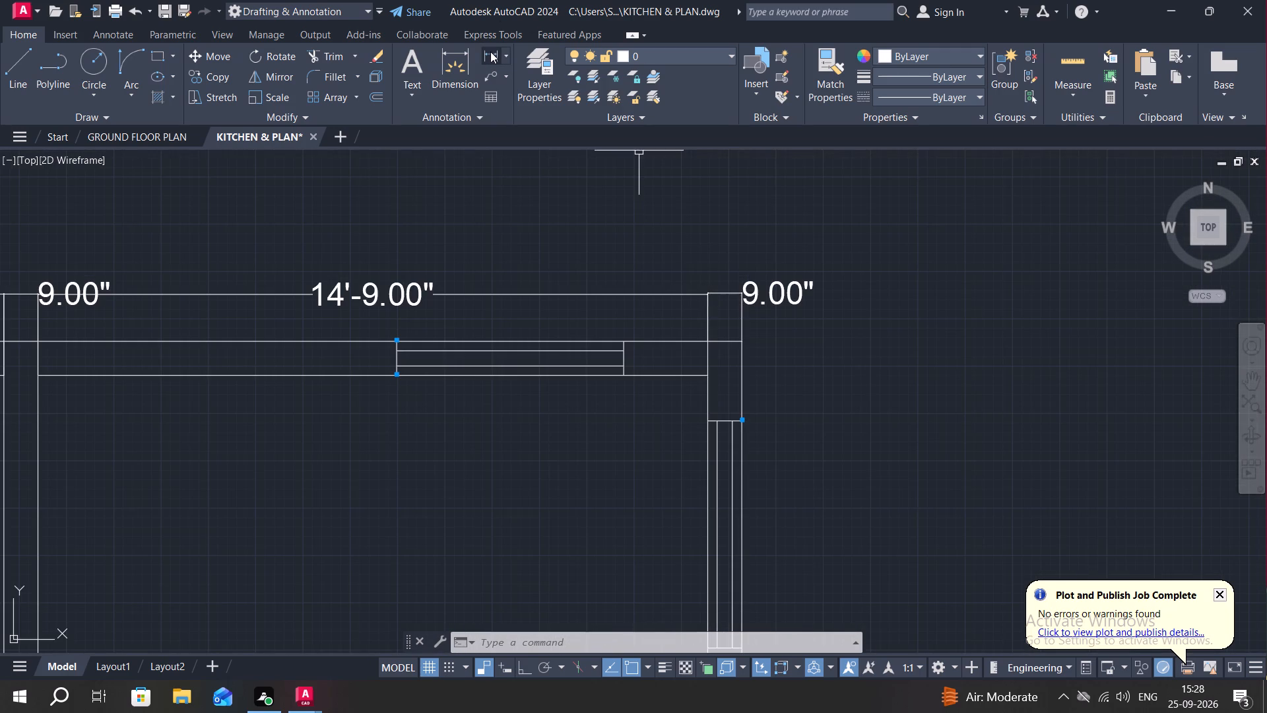
left_click(488, 51)
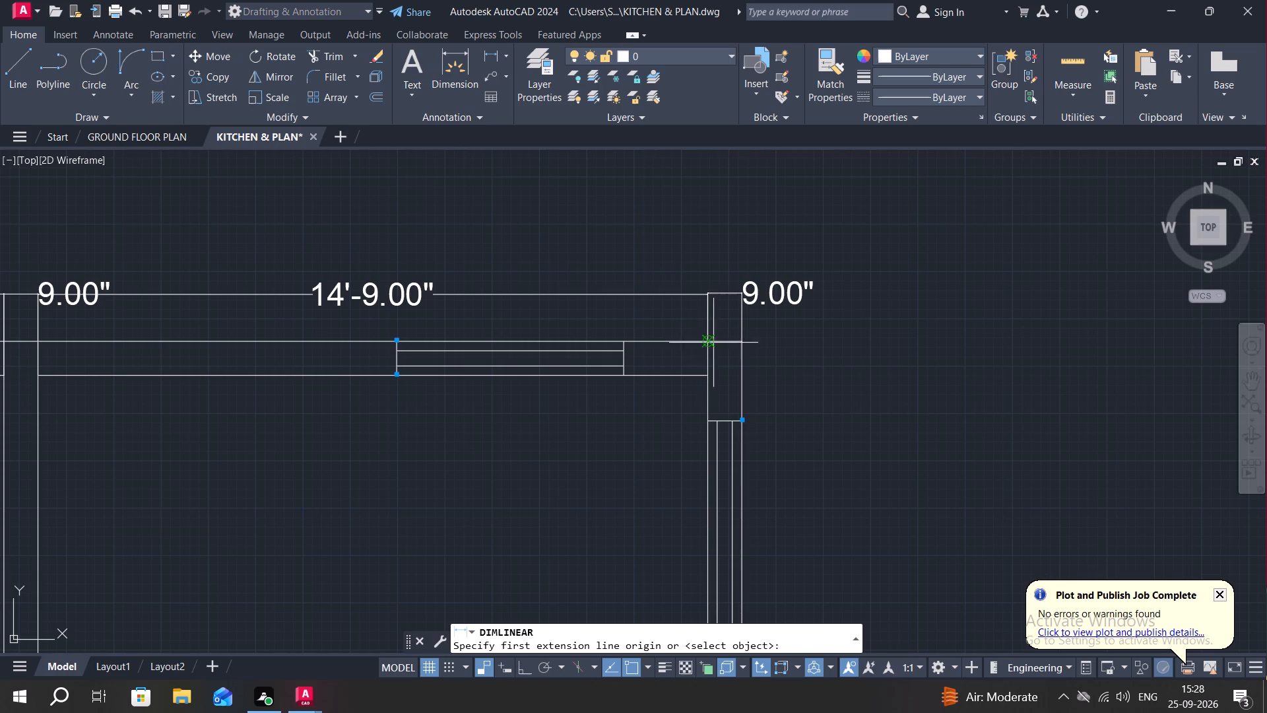
left_click(707, 342)
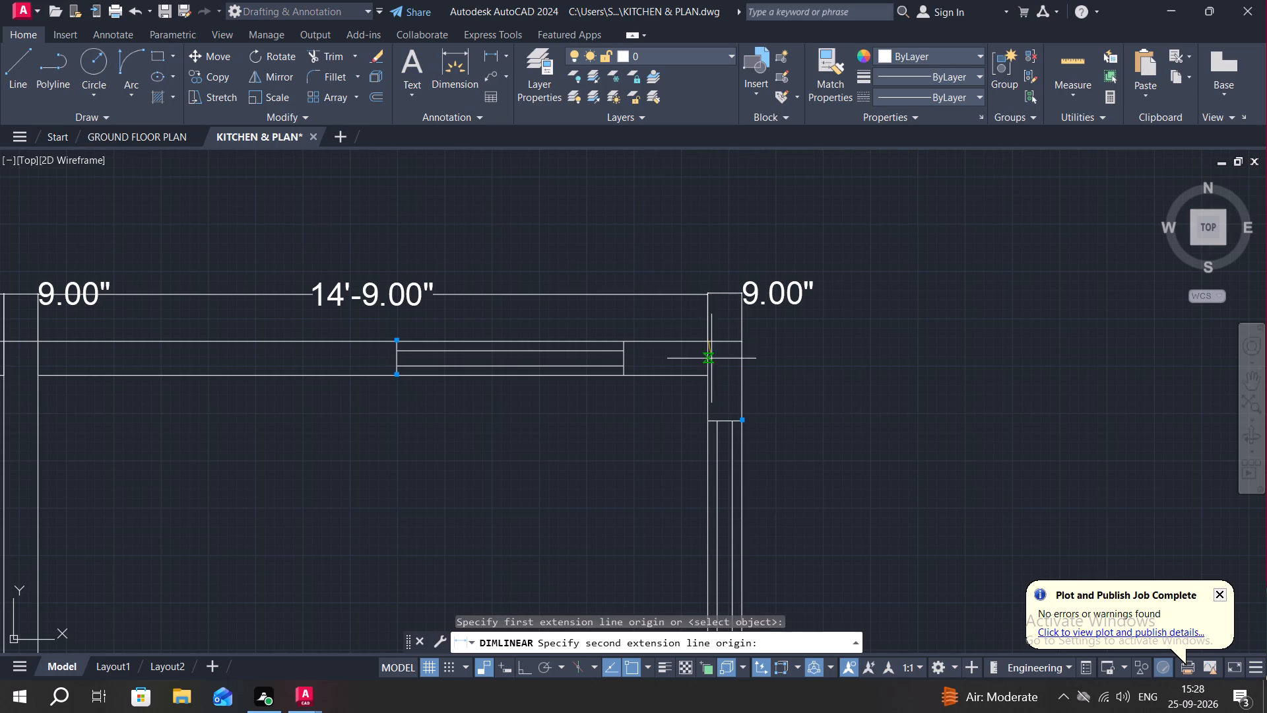
left_click(704, 374)
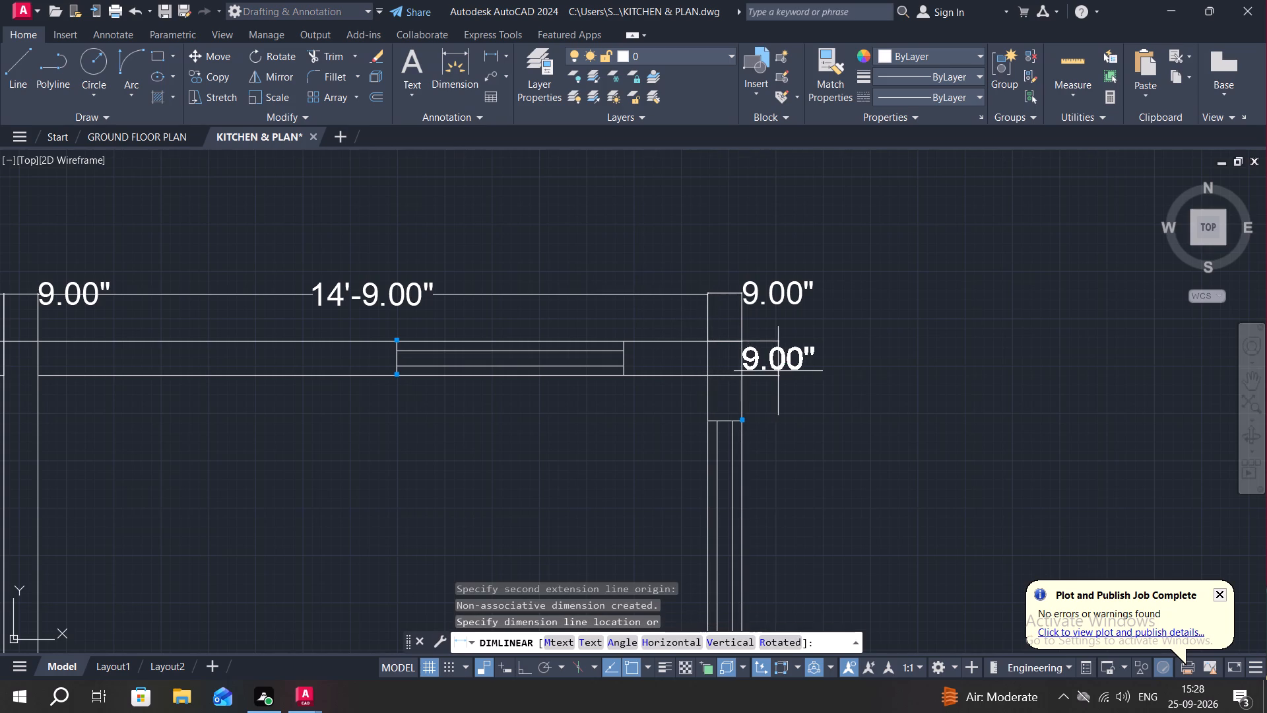
left_click(843, 378)
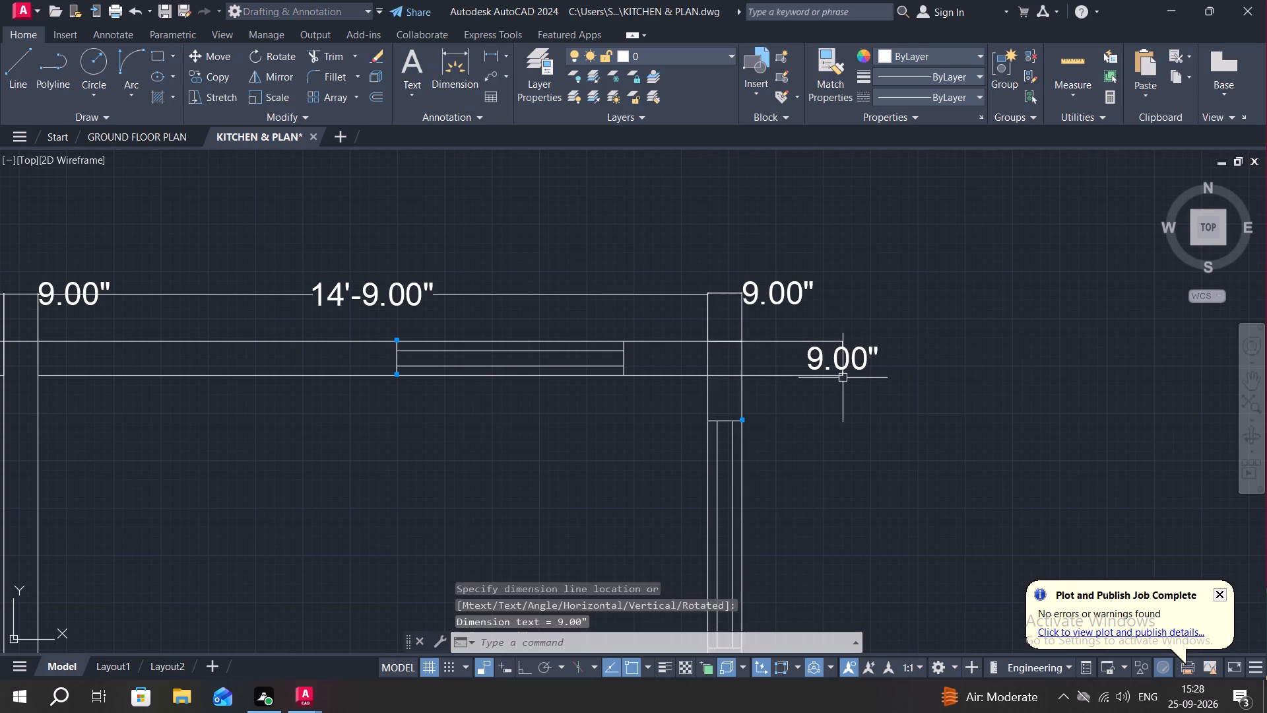
Dimension the northeast room's interior north-south length down to its south wall, continuing the dimension line east of the plan.
middle_click_drag(851, 478, 848, 349)
key("space")
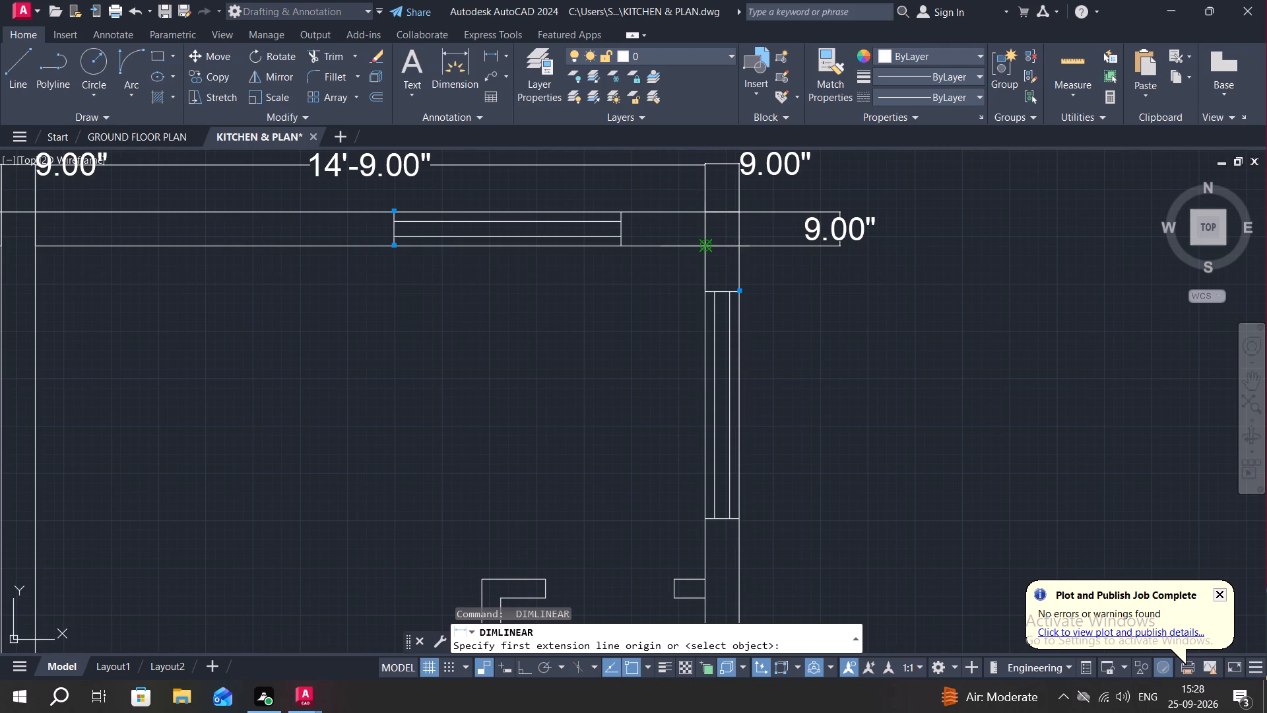
left_click(705, 246)
middle_click_drag(787, 415, 793, 196)
scroll(798, 333, "down", 2)
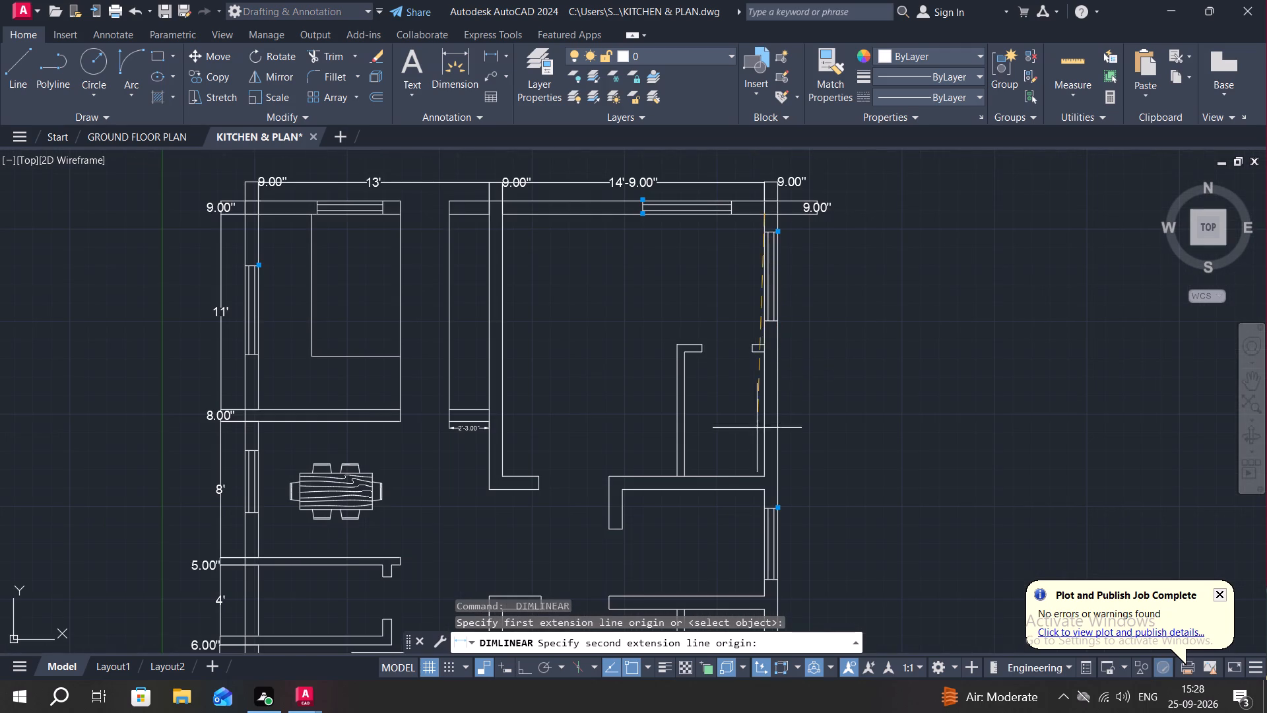
left_click(764, 478)
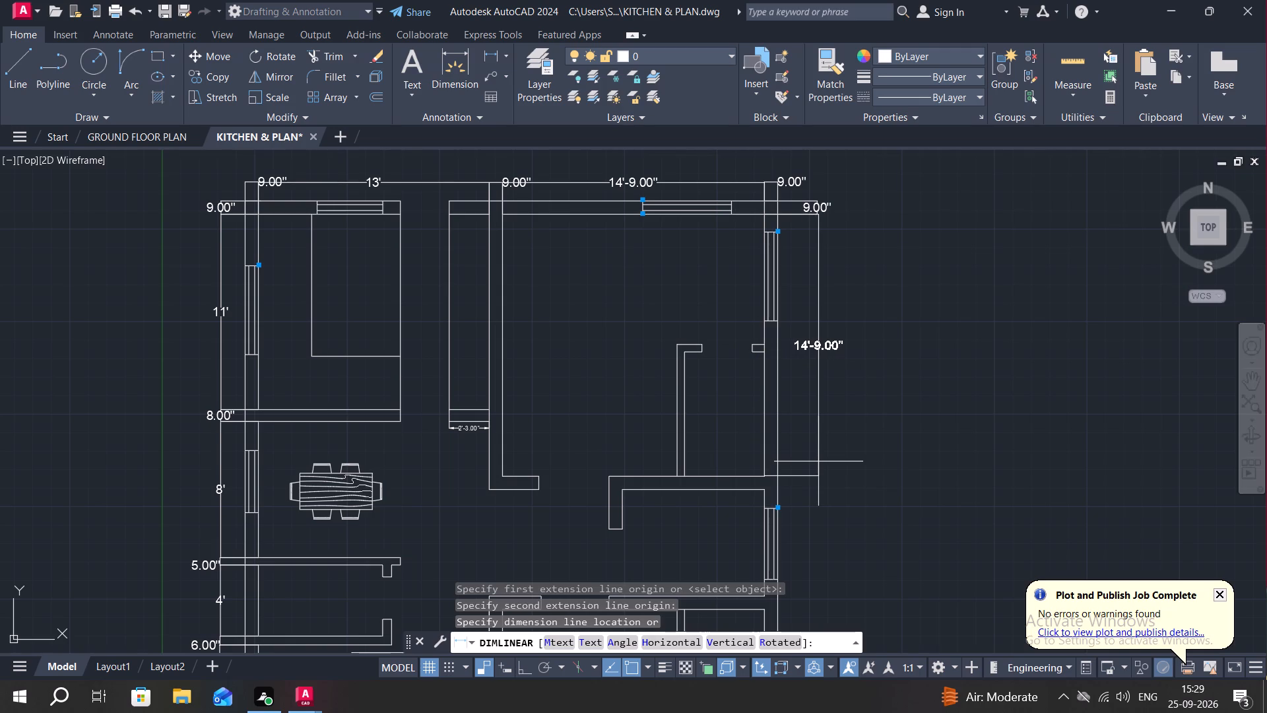
left_click(817, 460)
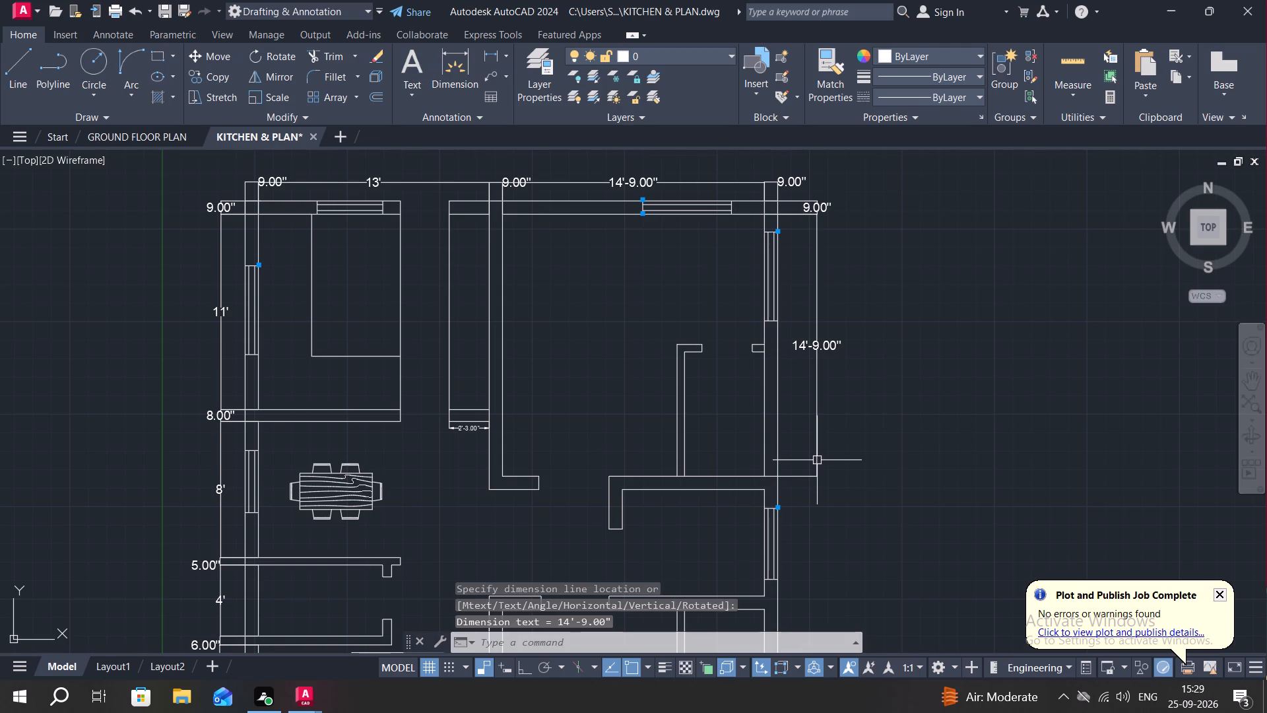
Dimension the thickness of the northeast room's south wall, continuing the dimension line east of the plan.
scroll(762, 476, "up", 3)
key("space")
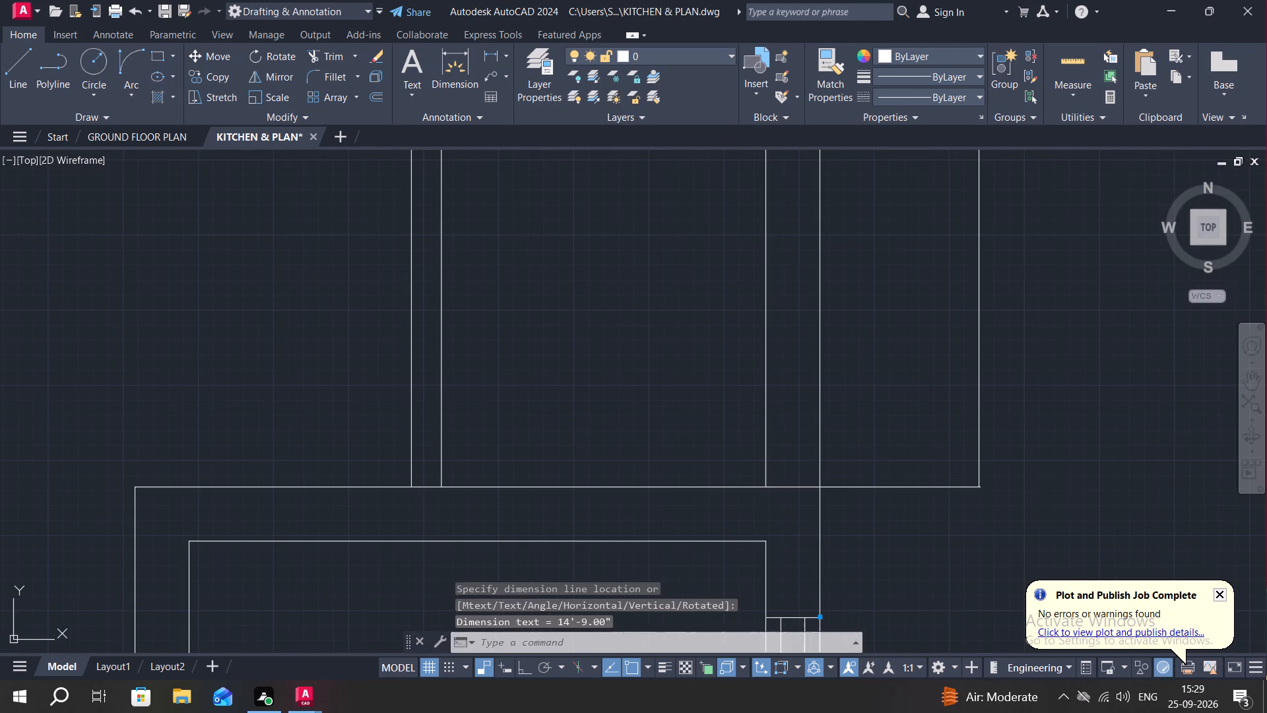
left_click(765, 489)
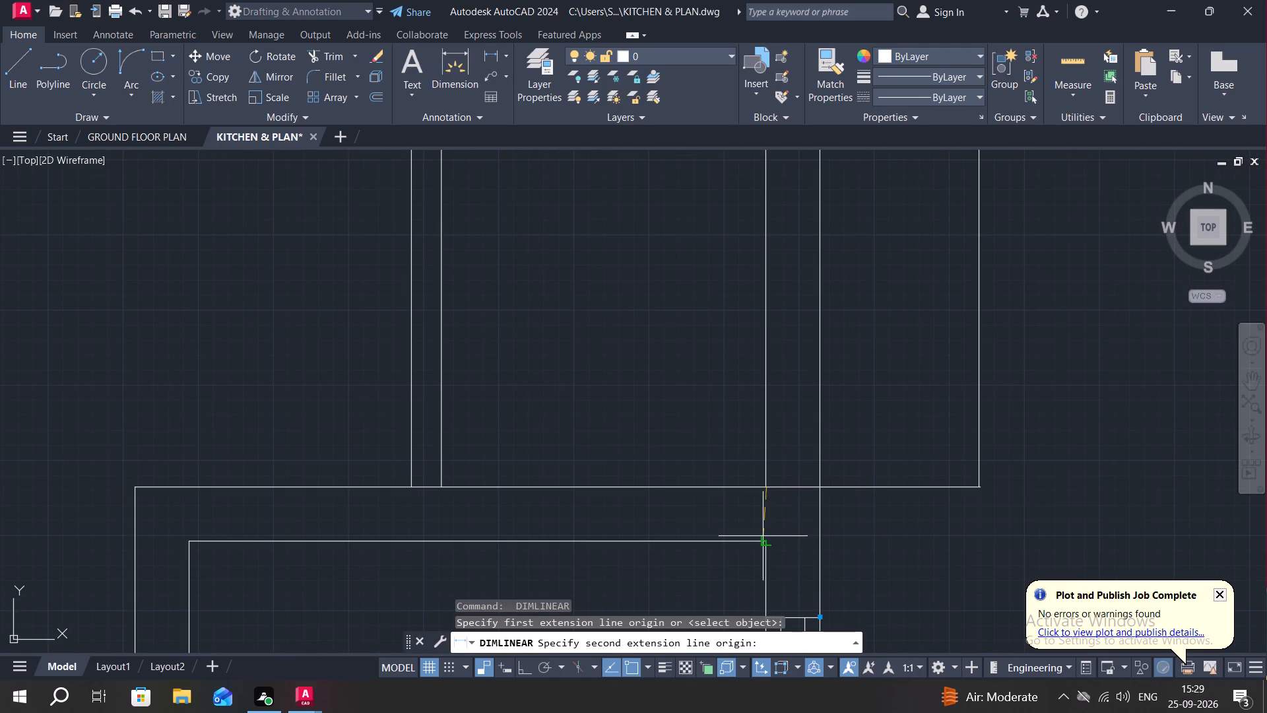
left_click(762, 537)
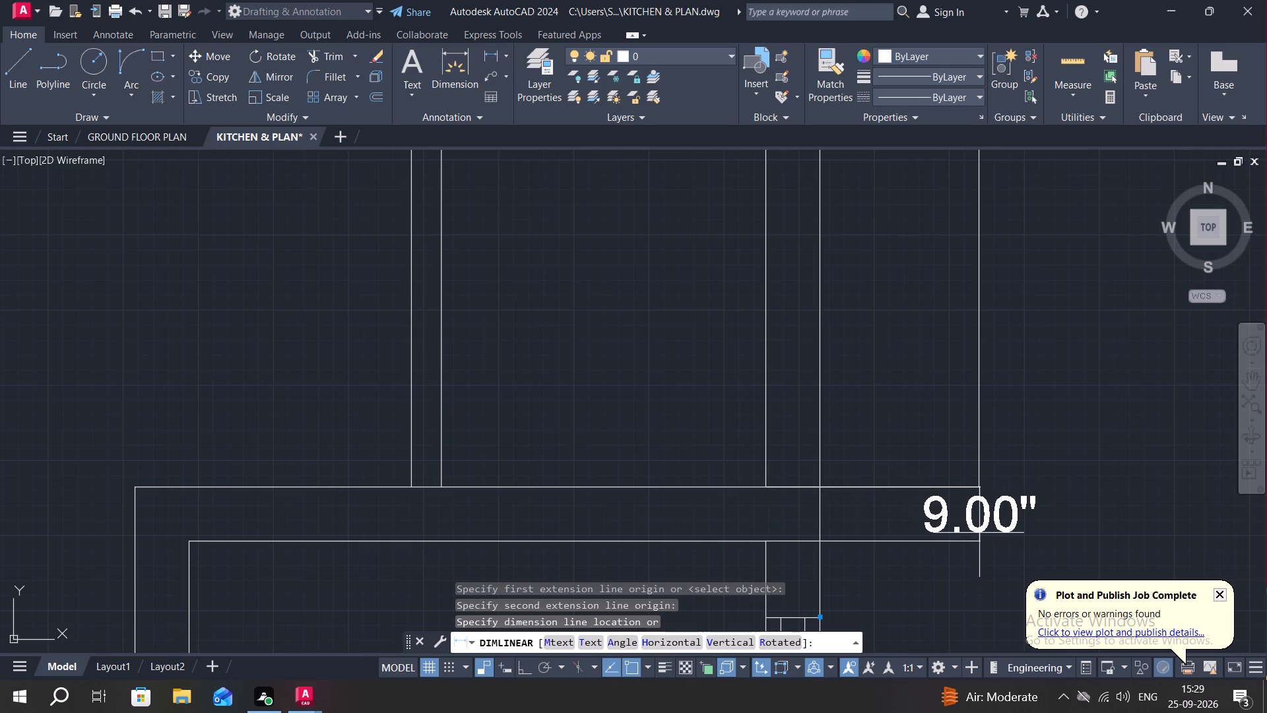
left_click(979, 533)
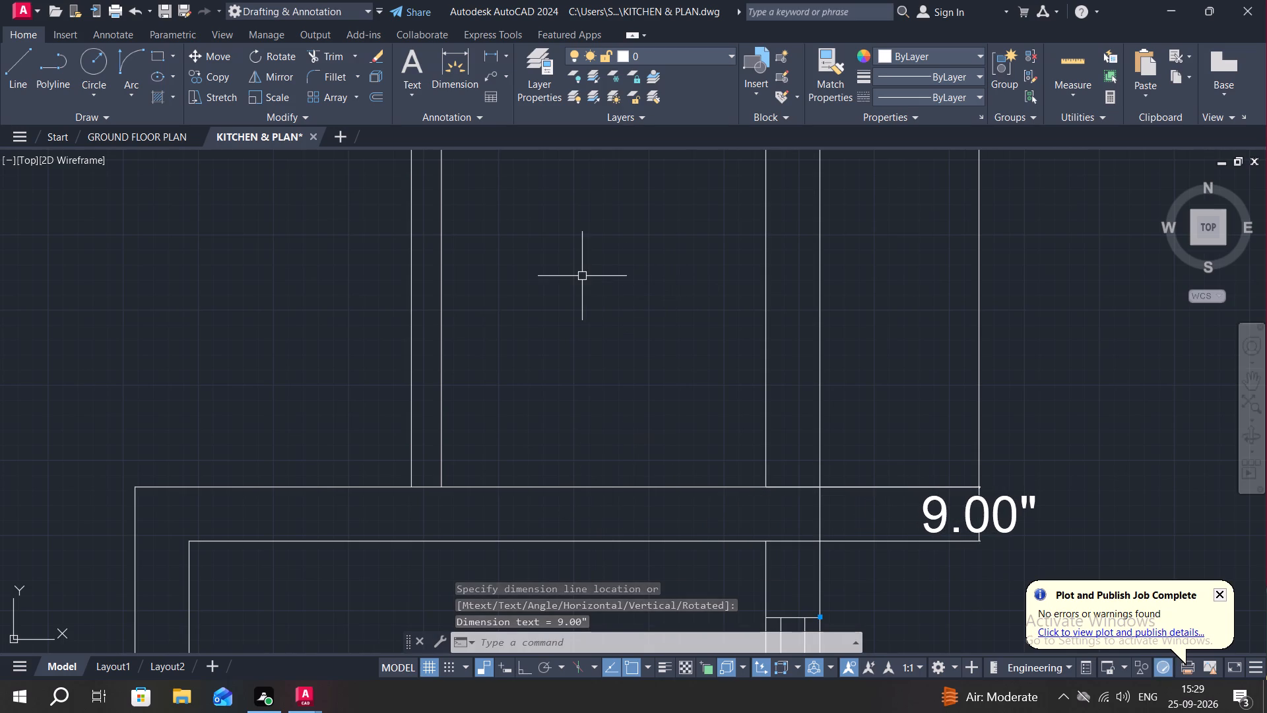
Dimension the north-south clear width between the two east-side rooms, along the dimension line east of the plan.
scroll(553, 210, "down", 4)
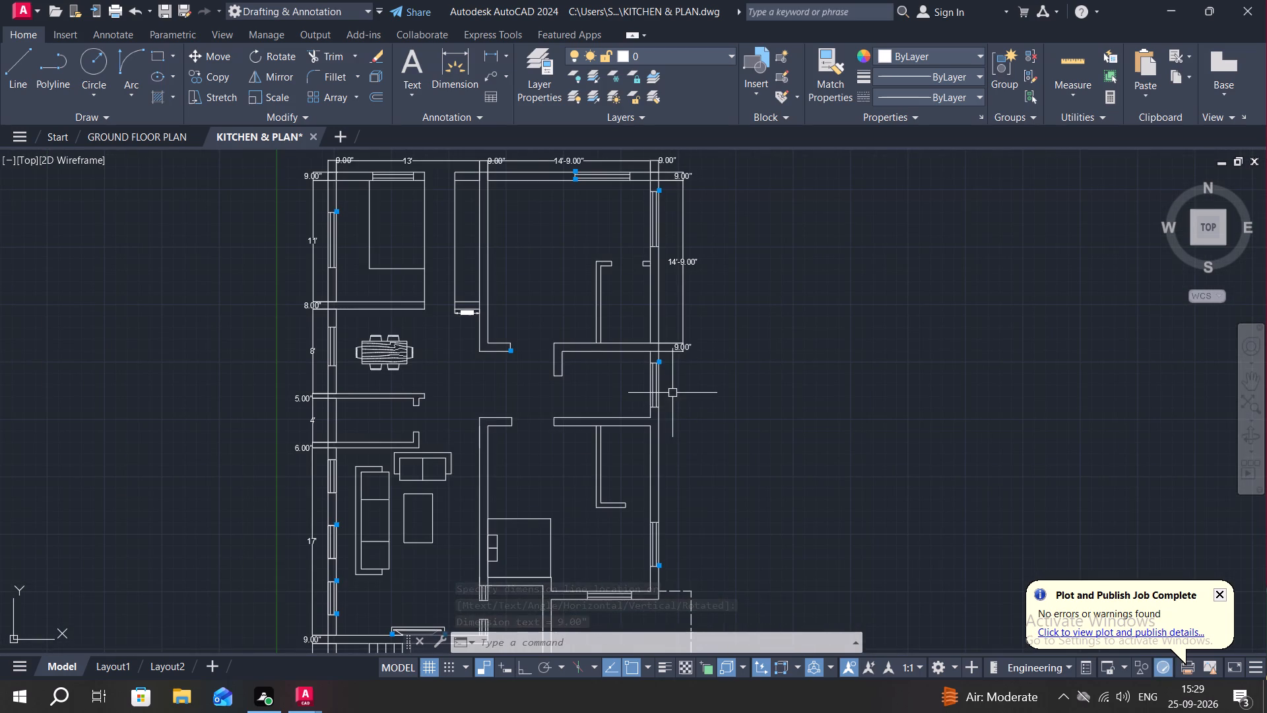
scroll(649, 363, "up", 2)
key("space")
left_click(655, 337)
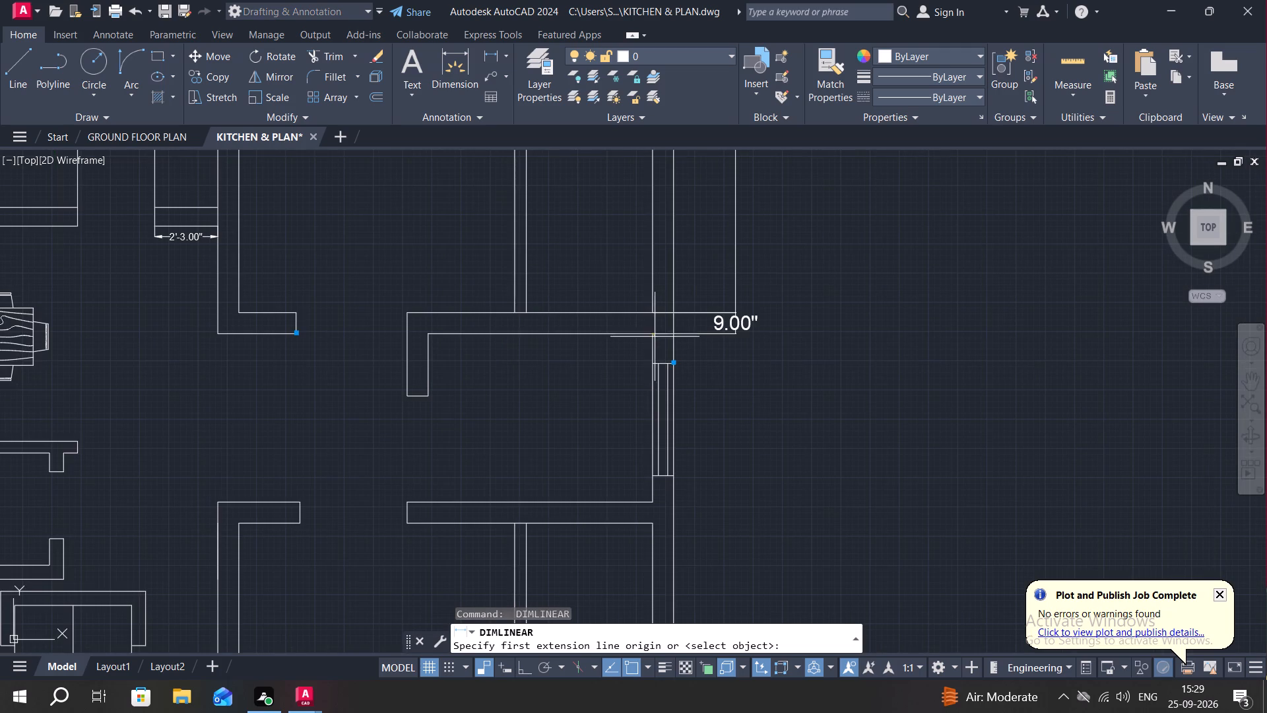
left_click(651, 501)
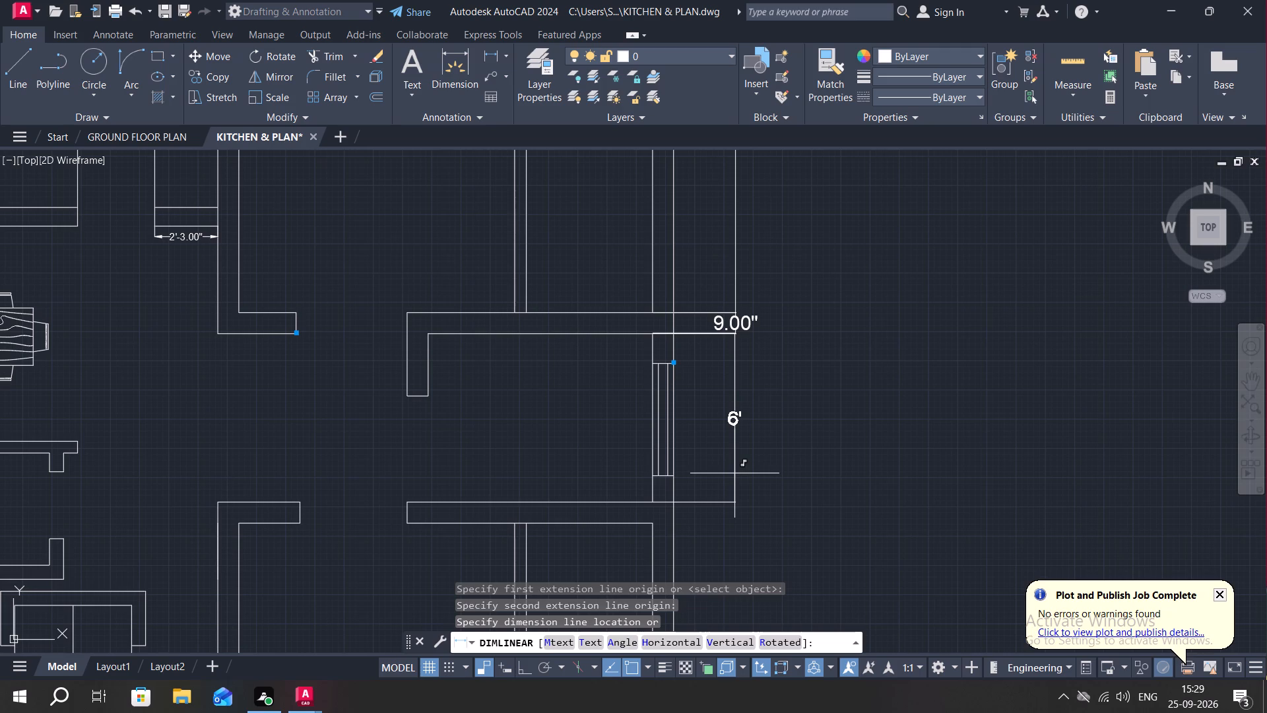
left_click(734, 473)
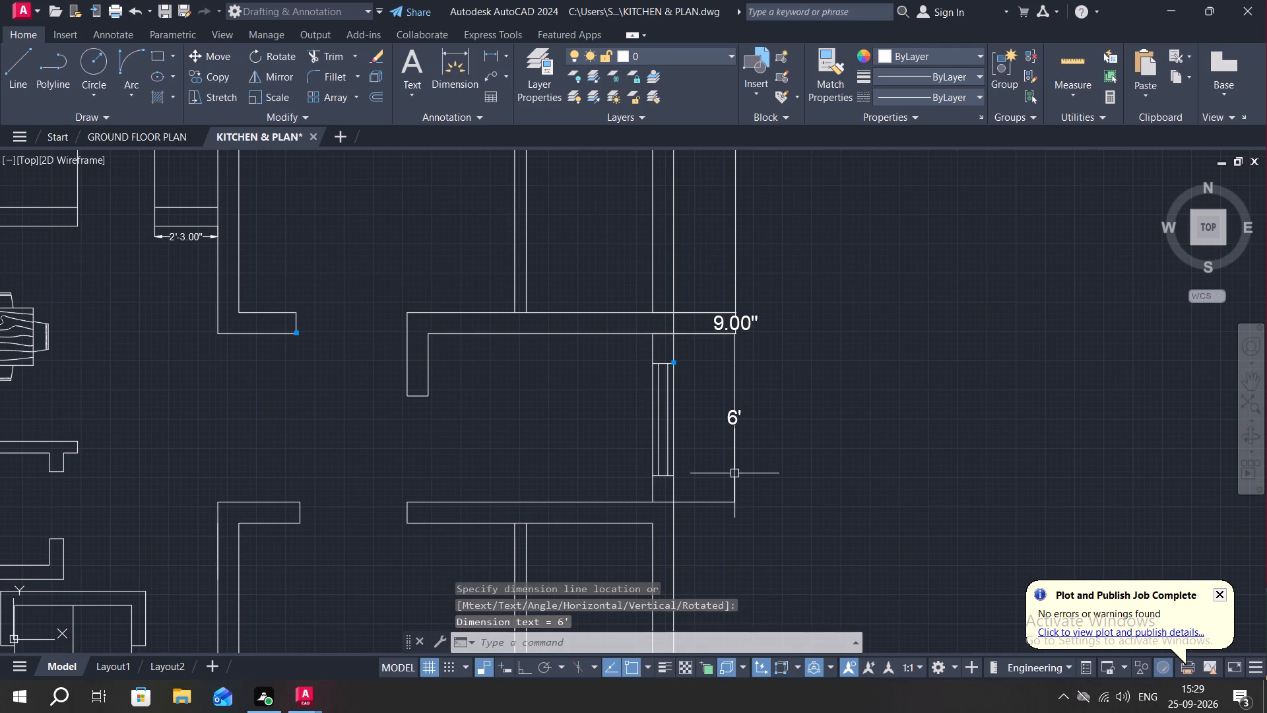
Dimension the thickness of the southeast room's north wall, in line with the other east-side dimensions.
middle_click_drag(678, 530, 722, 459)
key("space")
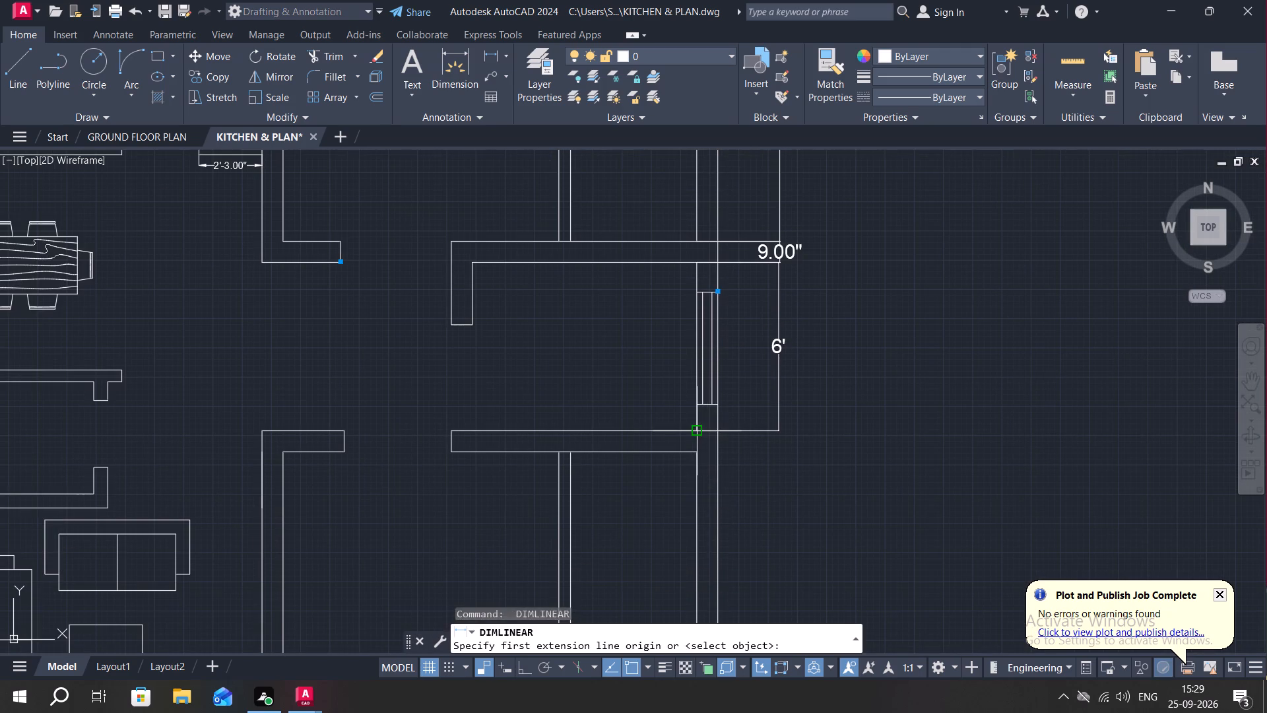
left_click(695, 434)
left_click(698, 456)
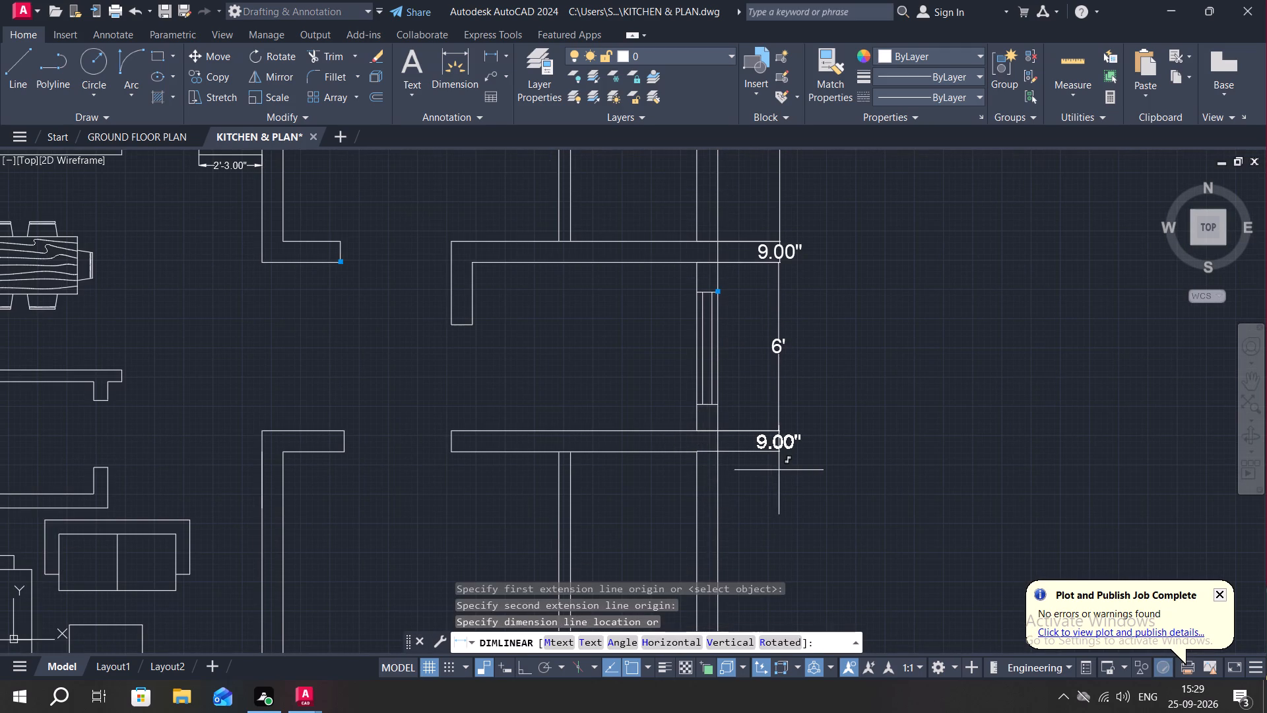
left_click(779, 470)
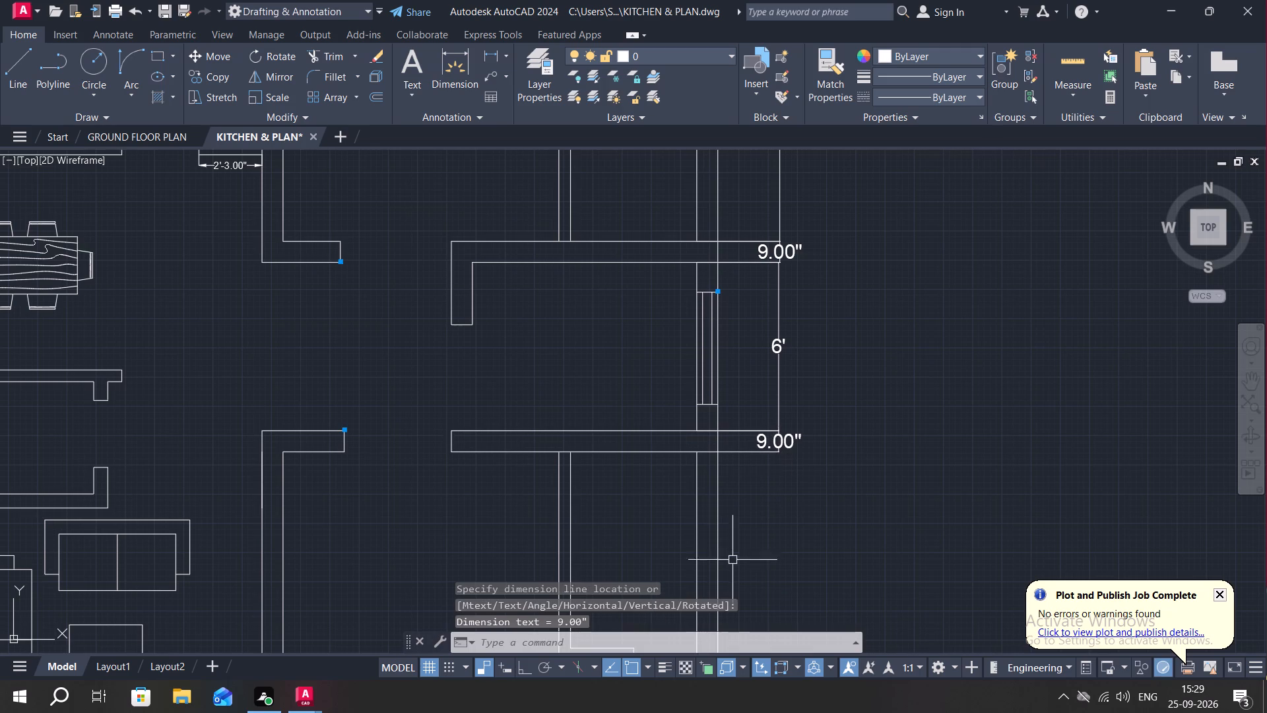
Dimension the southeast room's interior north-south length down to its south wall, continuing the east dimension line.
middle_click_drag(733, 524, 746, 421)
key("space")
left_click_drag(715, 351, 725, 362)
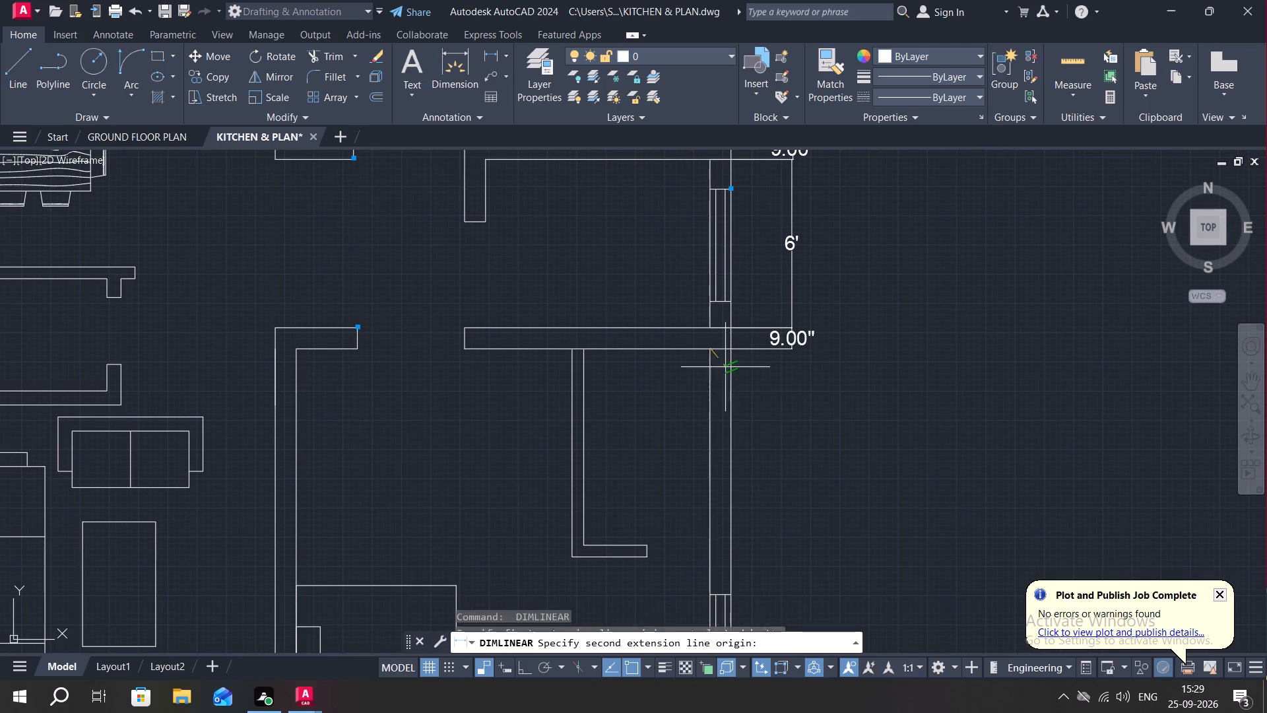
middle_click_drag(740, 508, 707, 245)
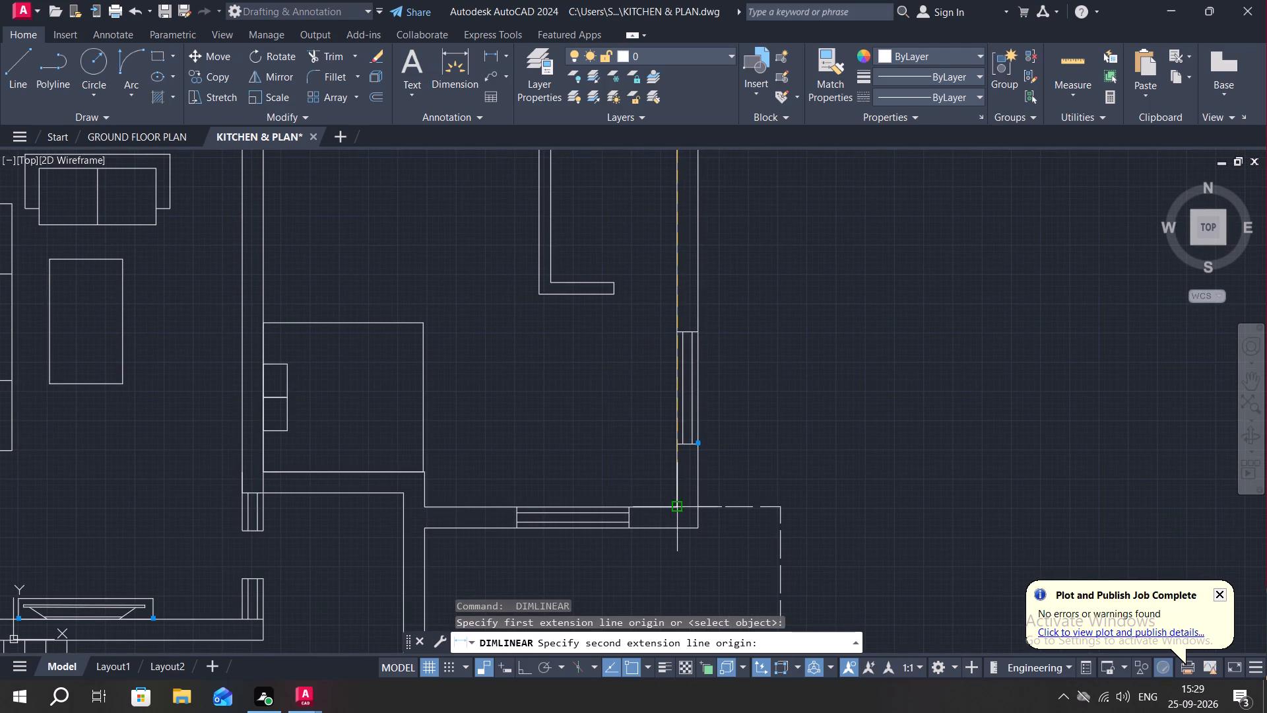
left_click(676, 504)
scroll(841, 485, "down", 2)
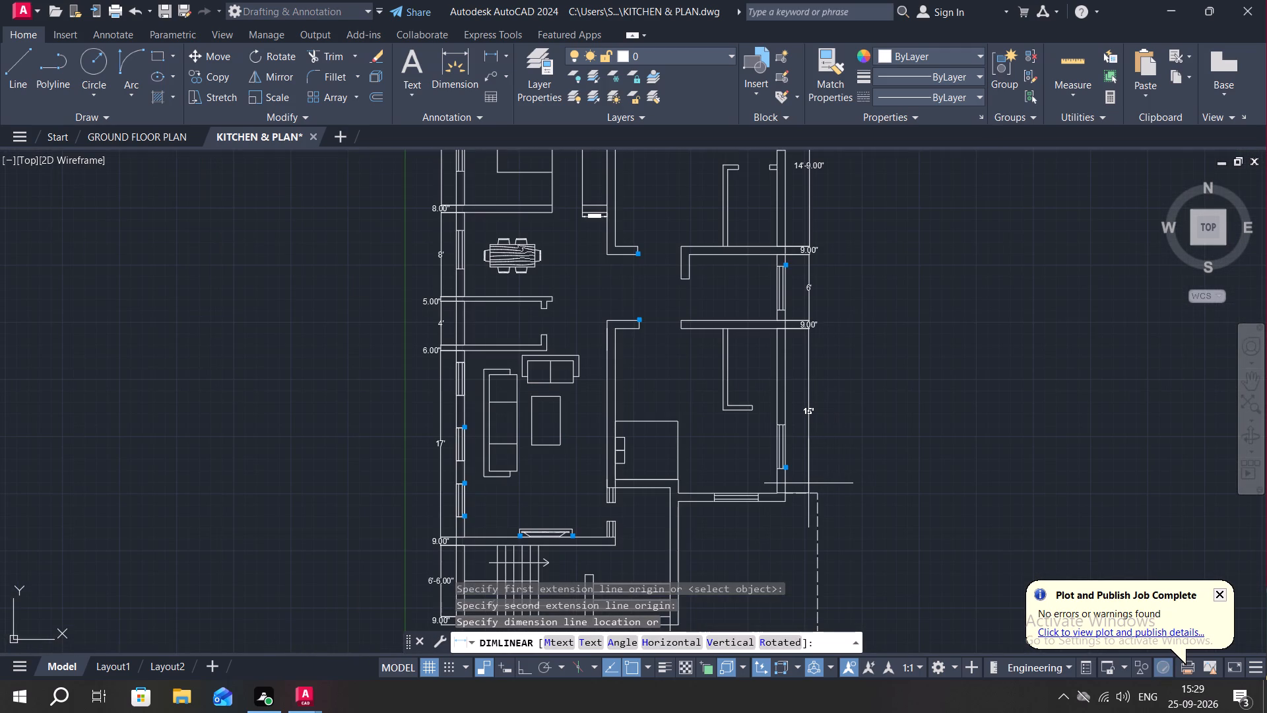
left_click(808, 483)
Dimension the thickness of the southeast room's south wall at the south end of the east dimension line.
scroll(772, 496, "up", 2)
key("space")
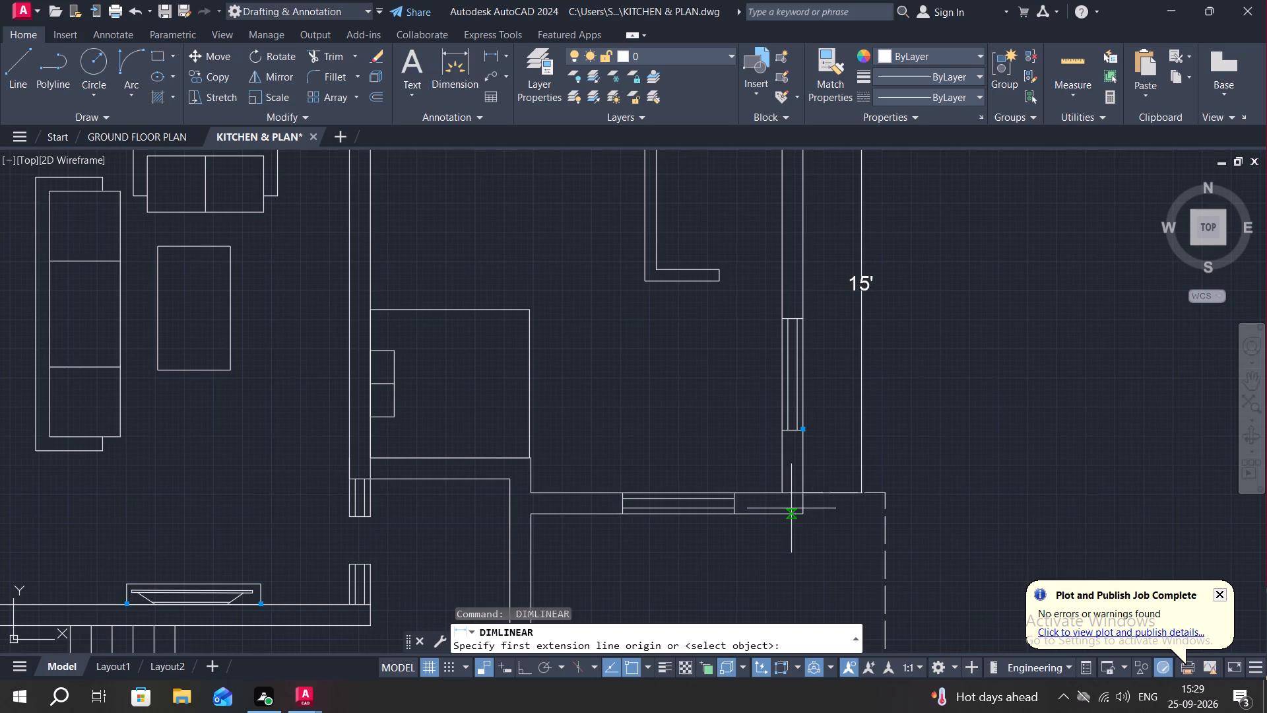
left_click(781, 492)
left_click(783, 518)
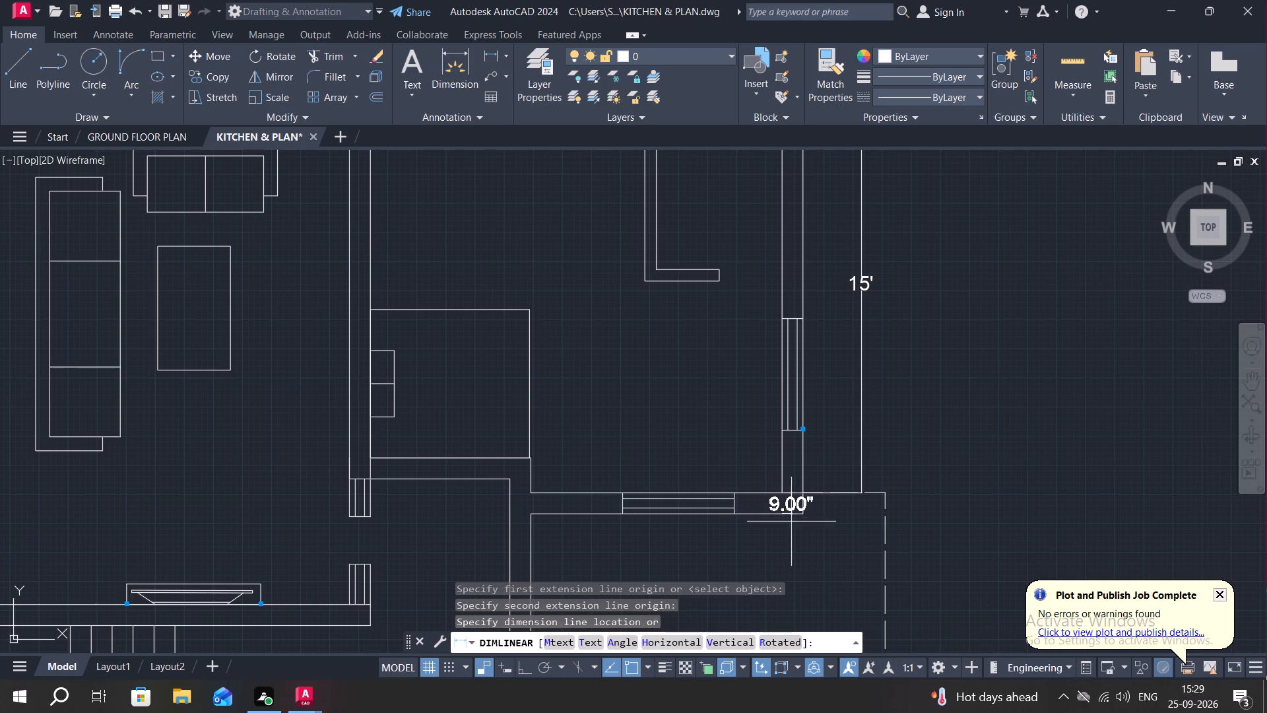
left_click(862, 520)
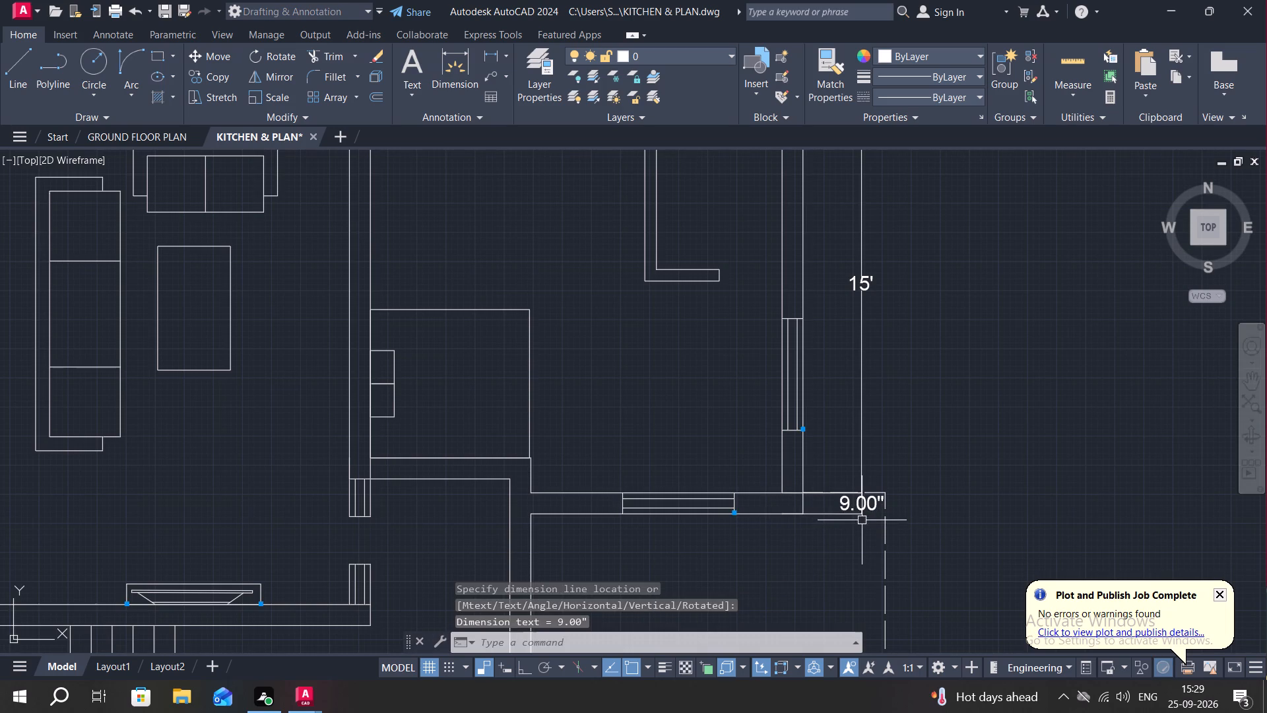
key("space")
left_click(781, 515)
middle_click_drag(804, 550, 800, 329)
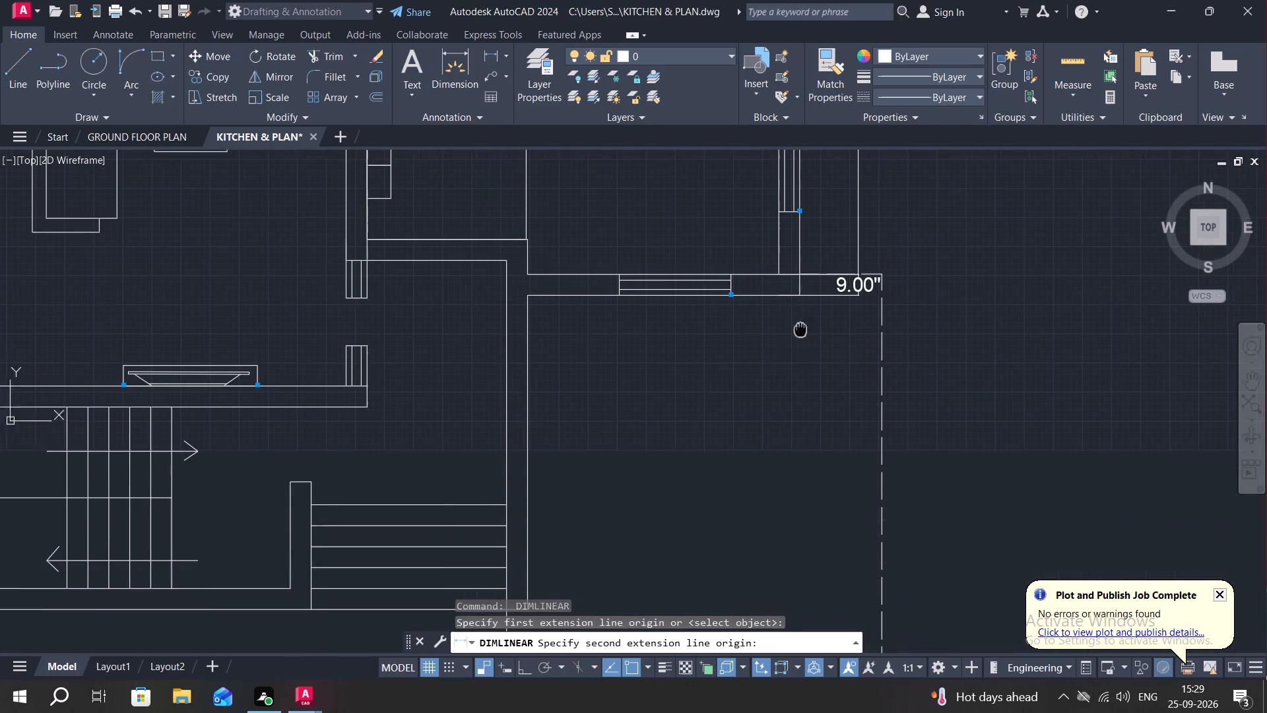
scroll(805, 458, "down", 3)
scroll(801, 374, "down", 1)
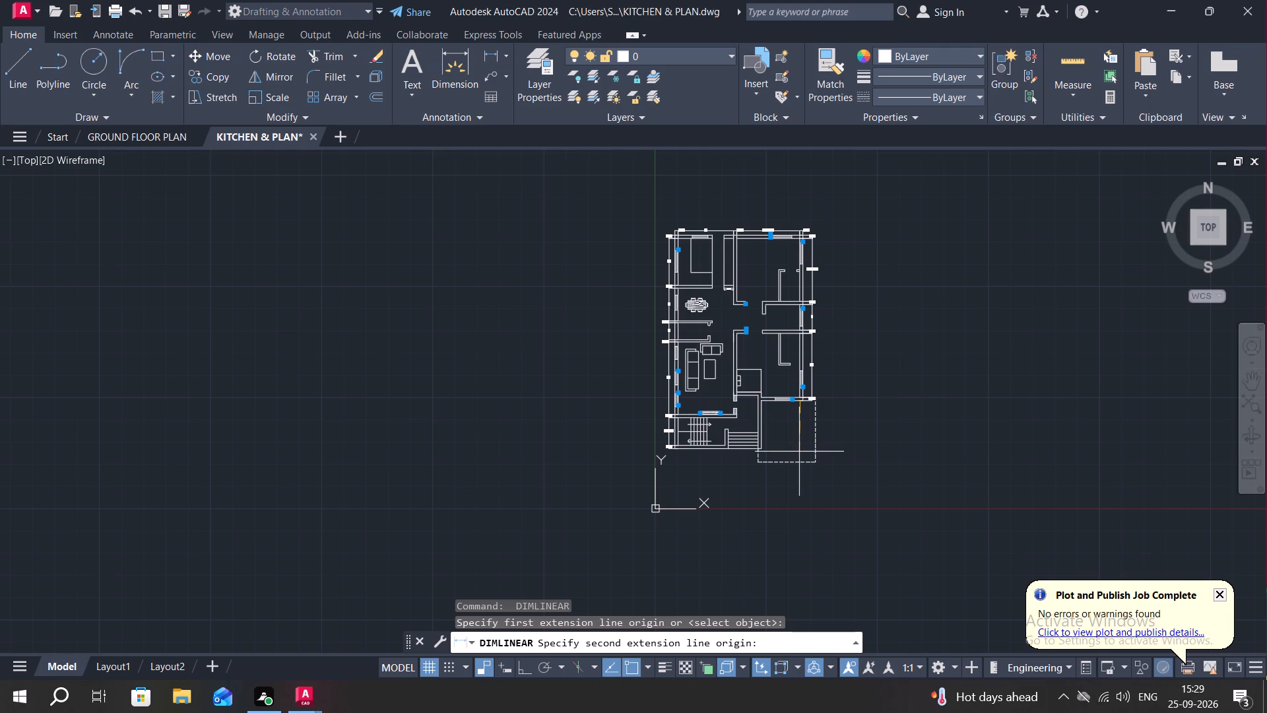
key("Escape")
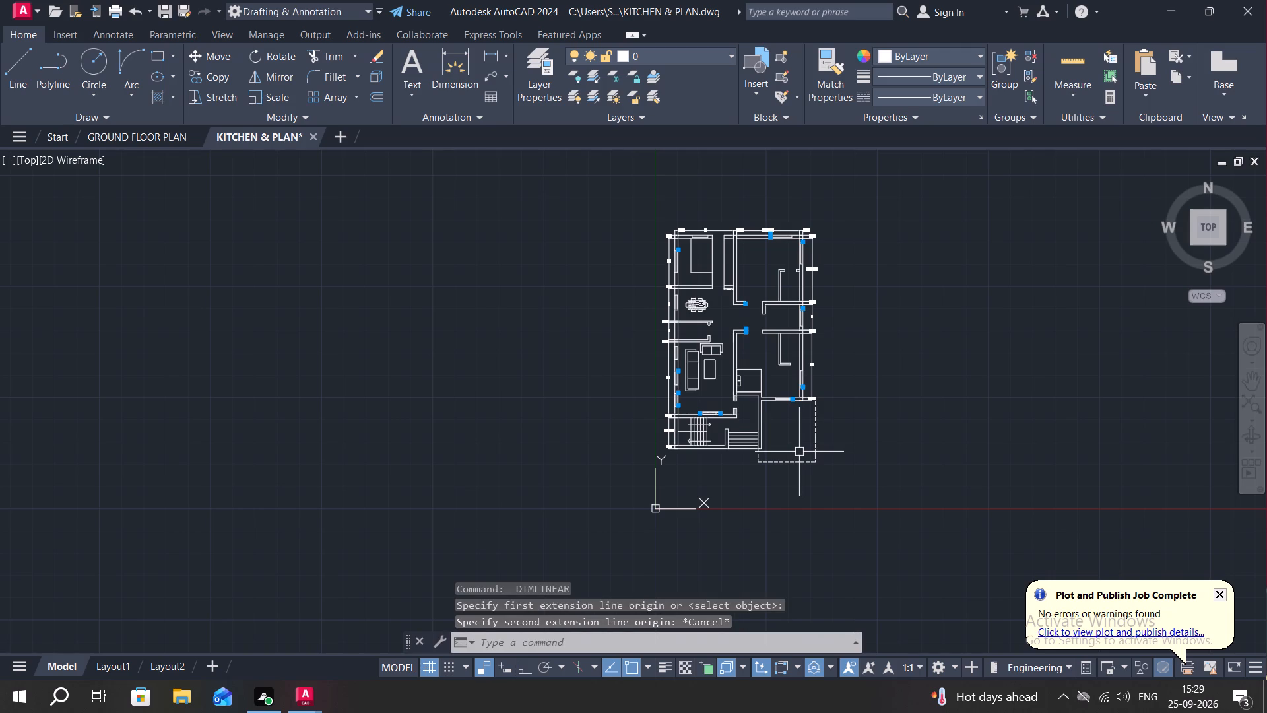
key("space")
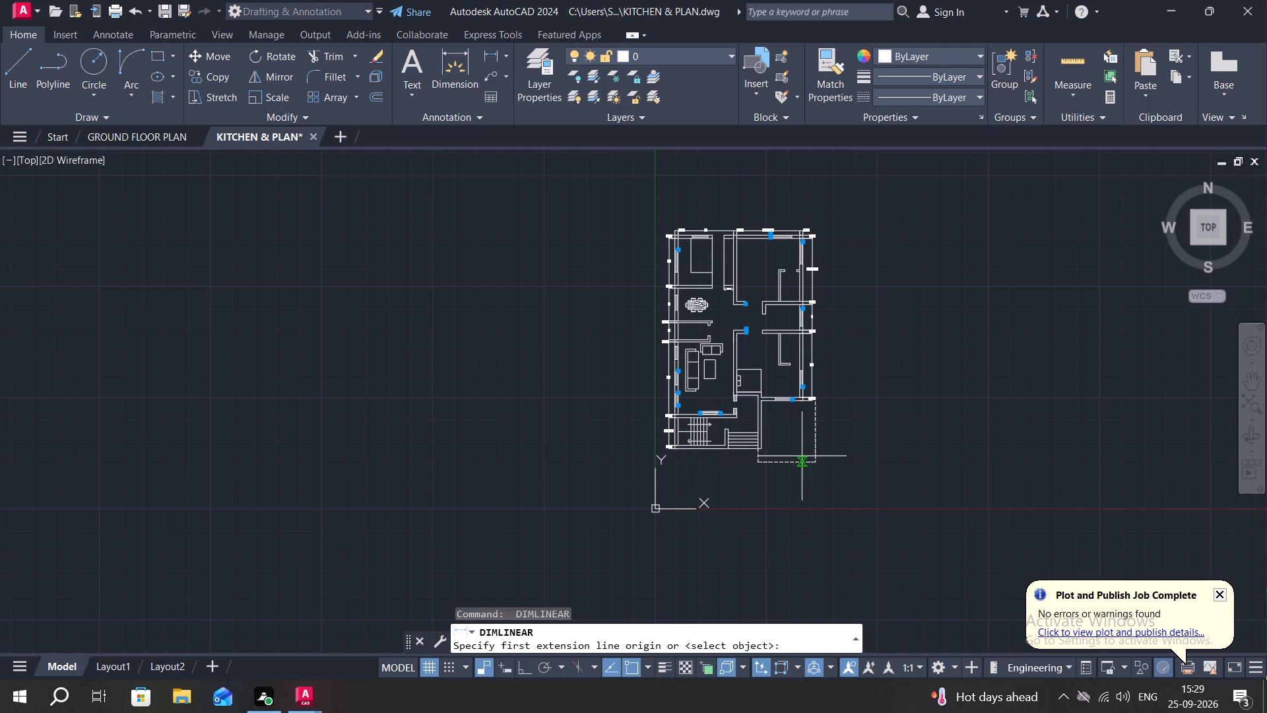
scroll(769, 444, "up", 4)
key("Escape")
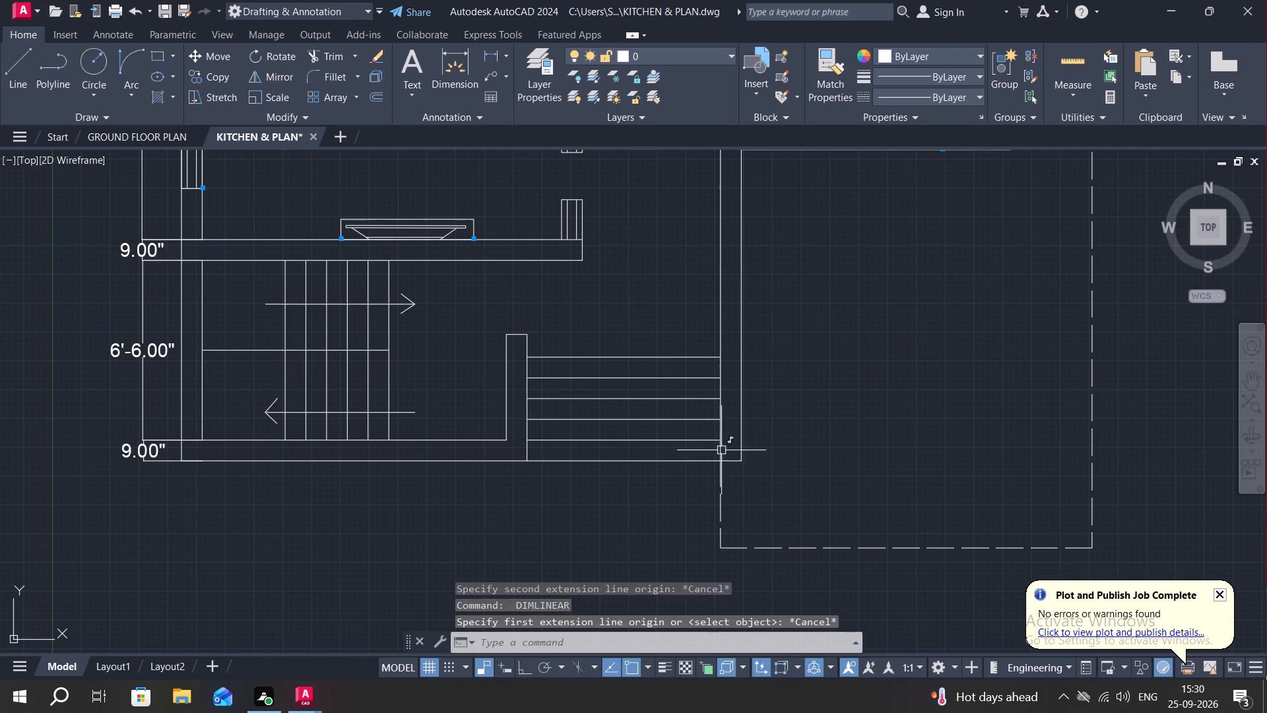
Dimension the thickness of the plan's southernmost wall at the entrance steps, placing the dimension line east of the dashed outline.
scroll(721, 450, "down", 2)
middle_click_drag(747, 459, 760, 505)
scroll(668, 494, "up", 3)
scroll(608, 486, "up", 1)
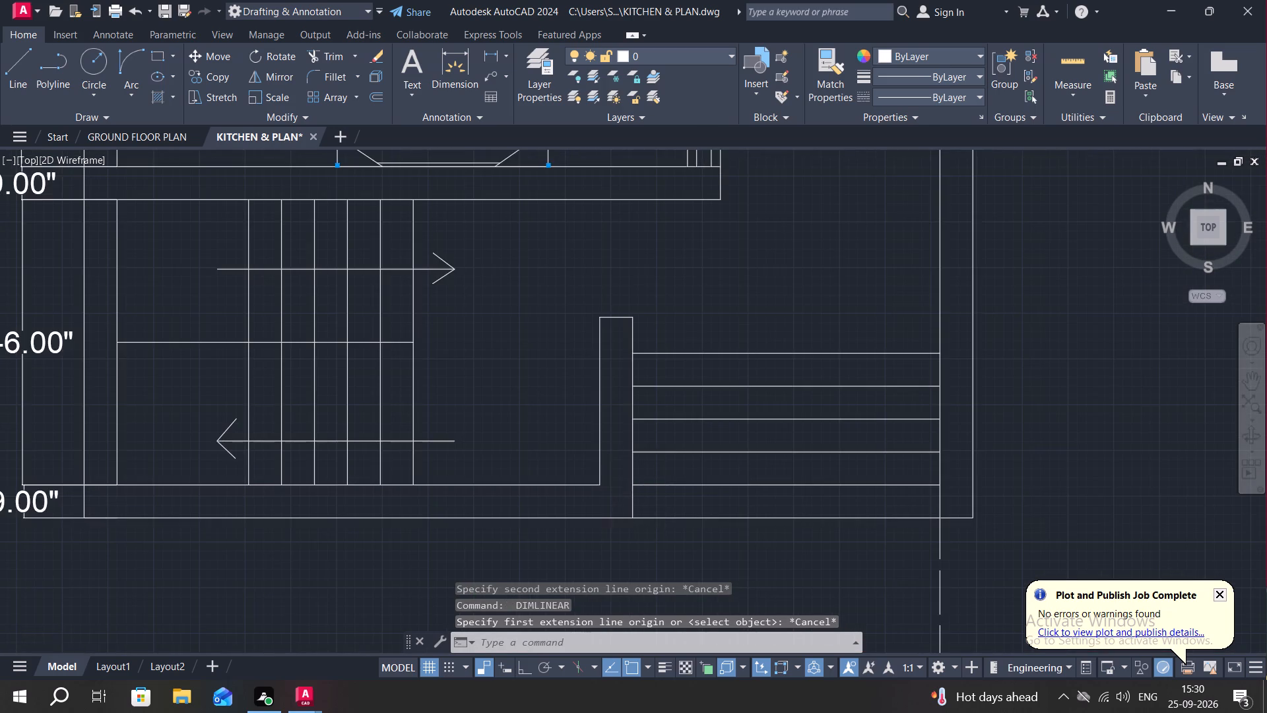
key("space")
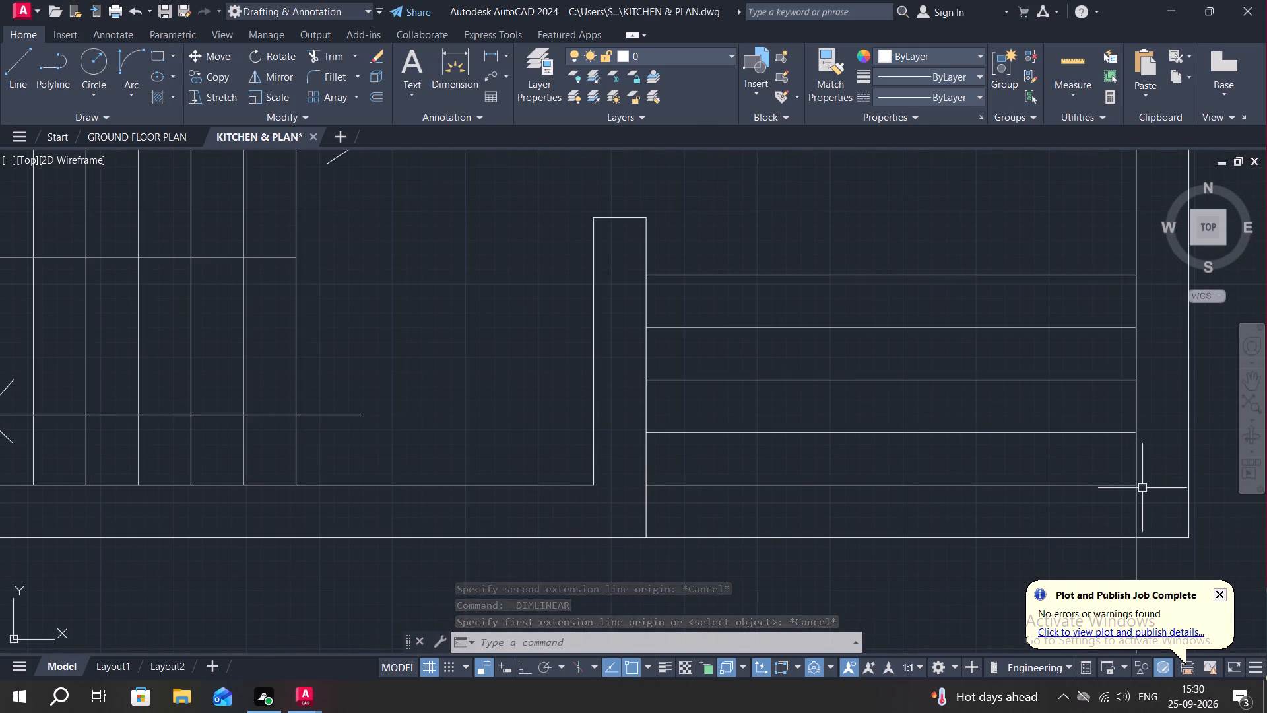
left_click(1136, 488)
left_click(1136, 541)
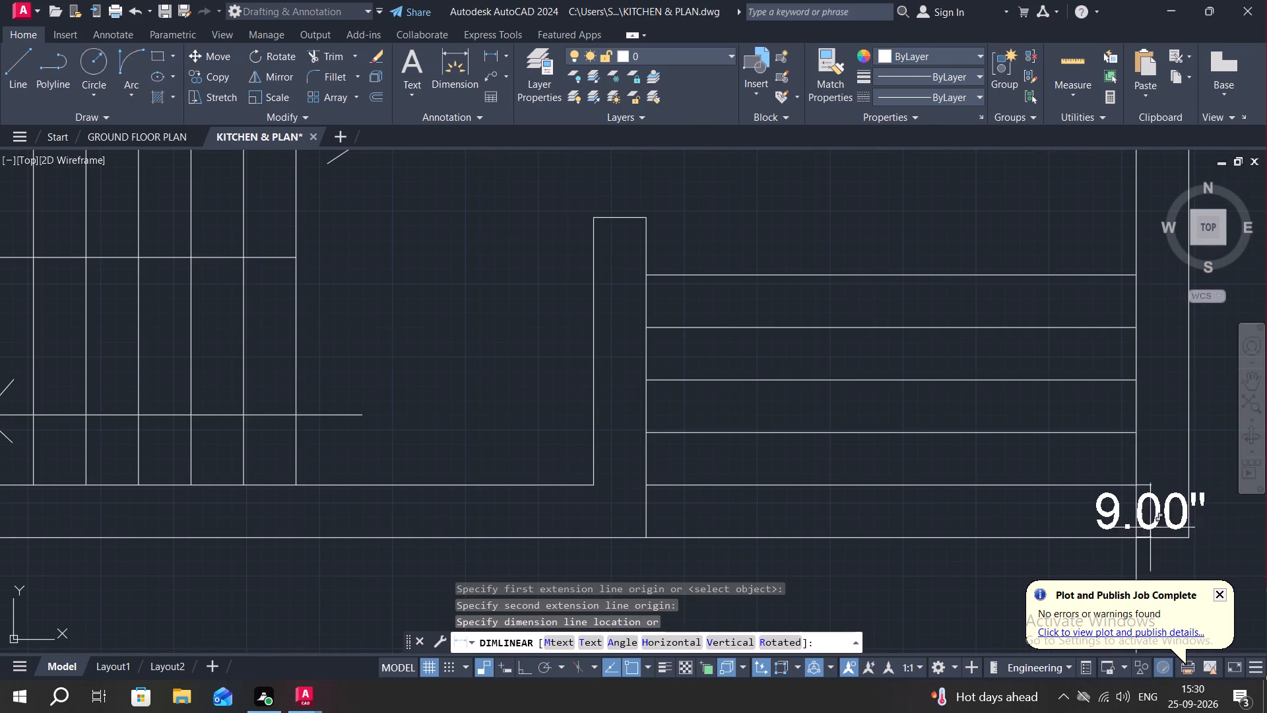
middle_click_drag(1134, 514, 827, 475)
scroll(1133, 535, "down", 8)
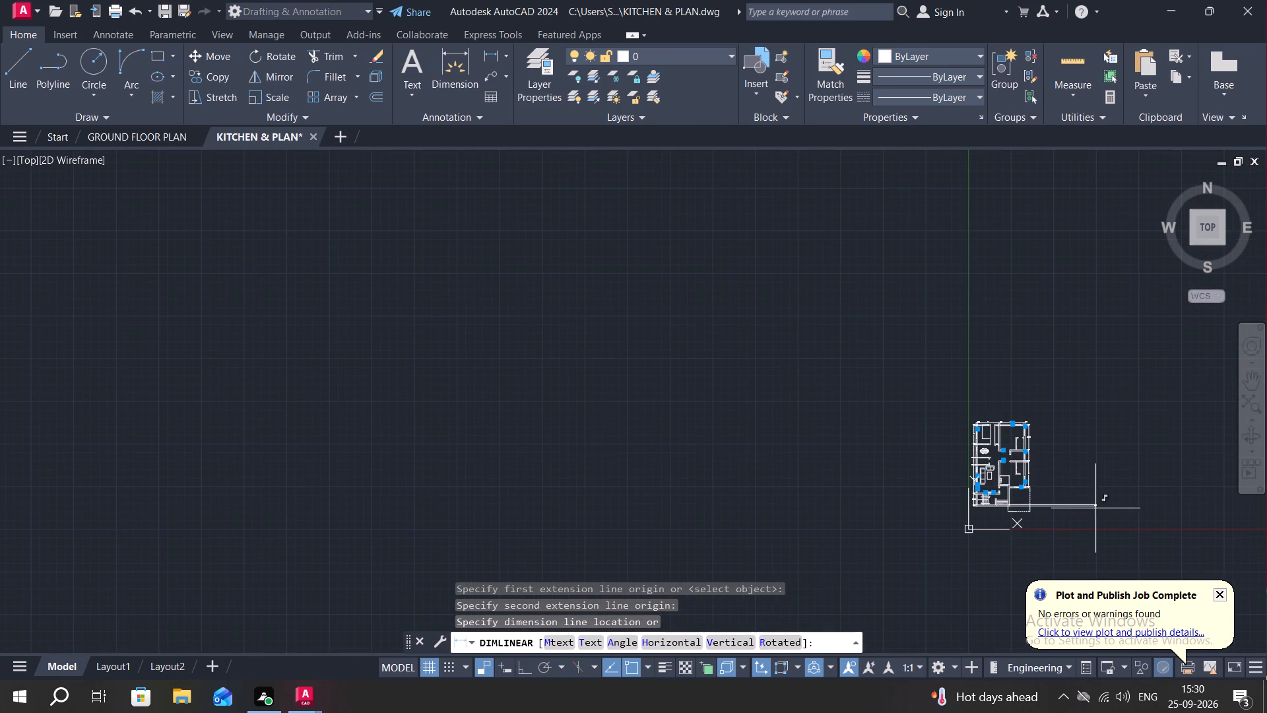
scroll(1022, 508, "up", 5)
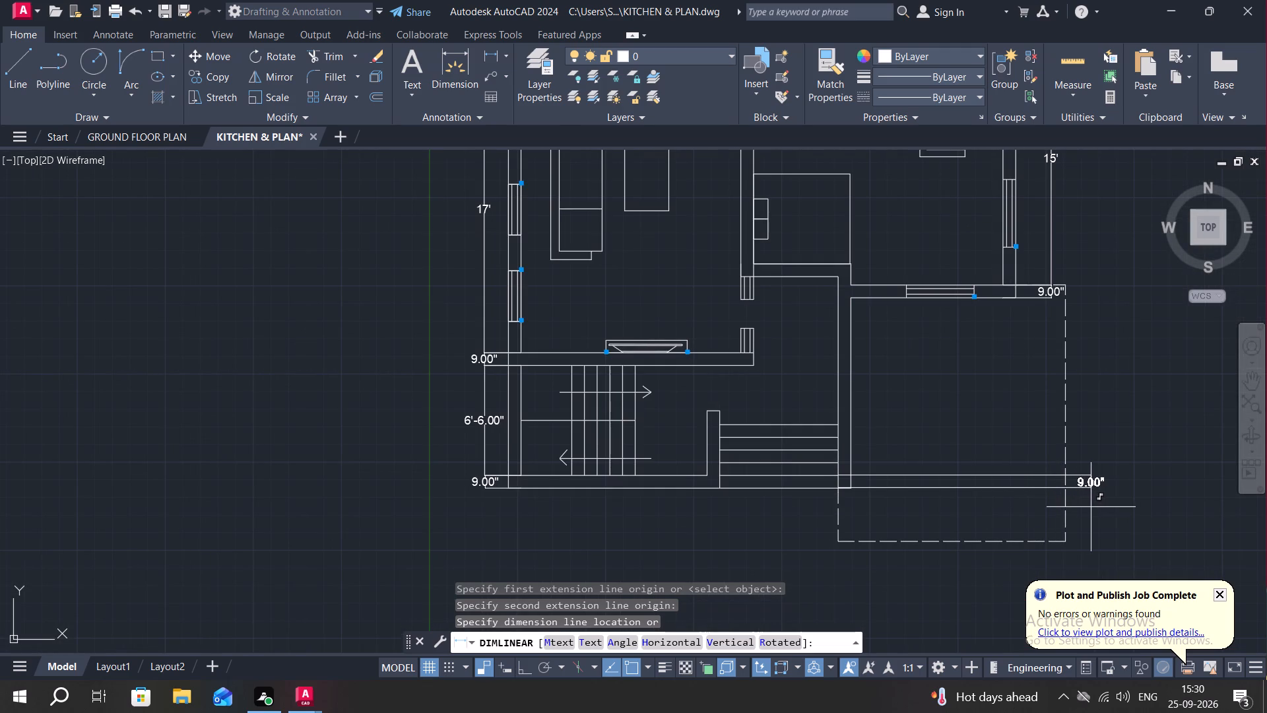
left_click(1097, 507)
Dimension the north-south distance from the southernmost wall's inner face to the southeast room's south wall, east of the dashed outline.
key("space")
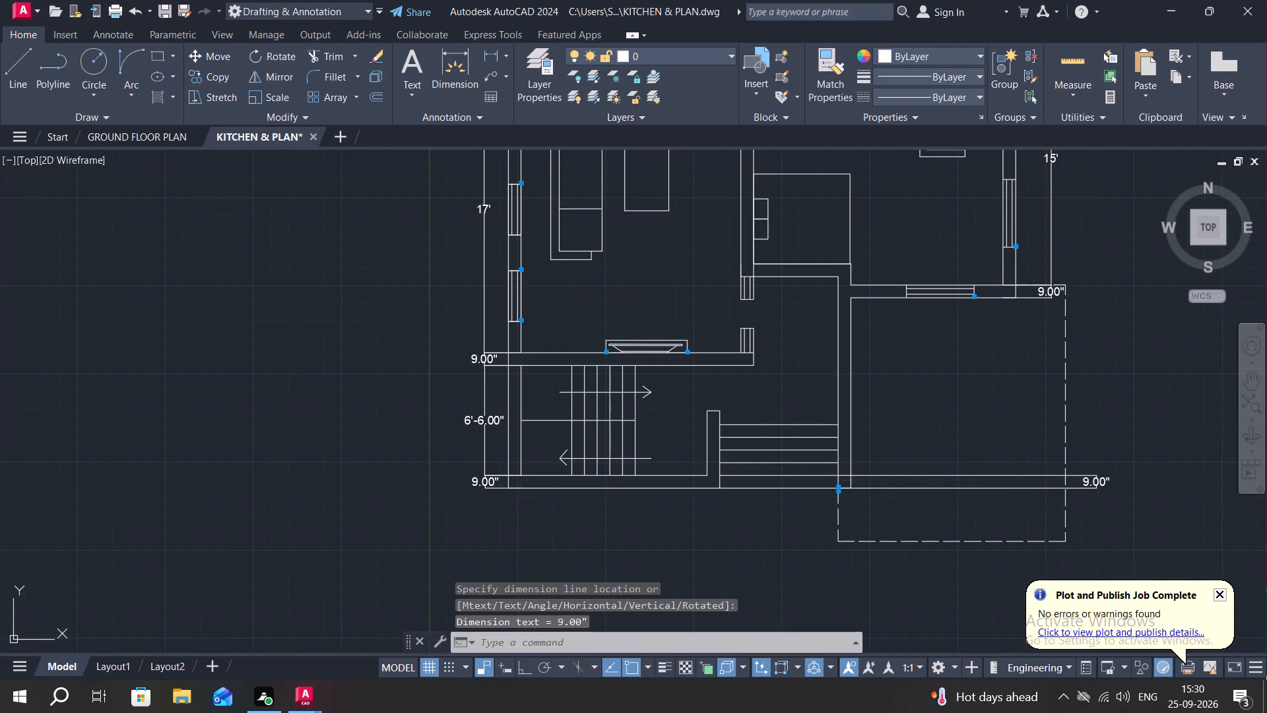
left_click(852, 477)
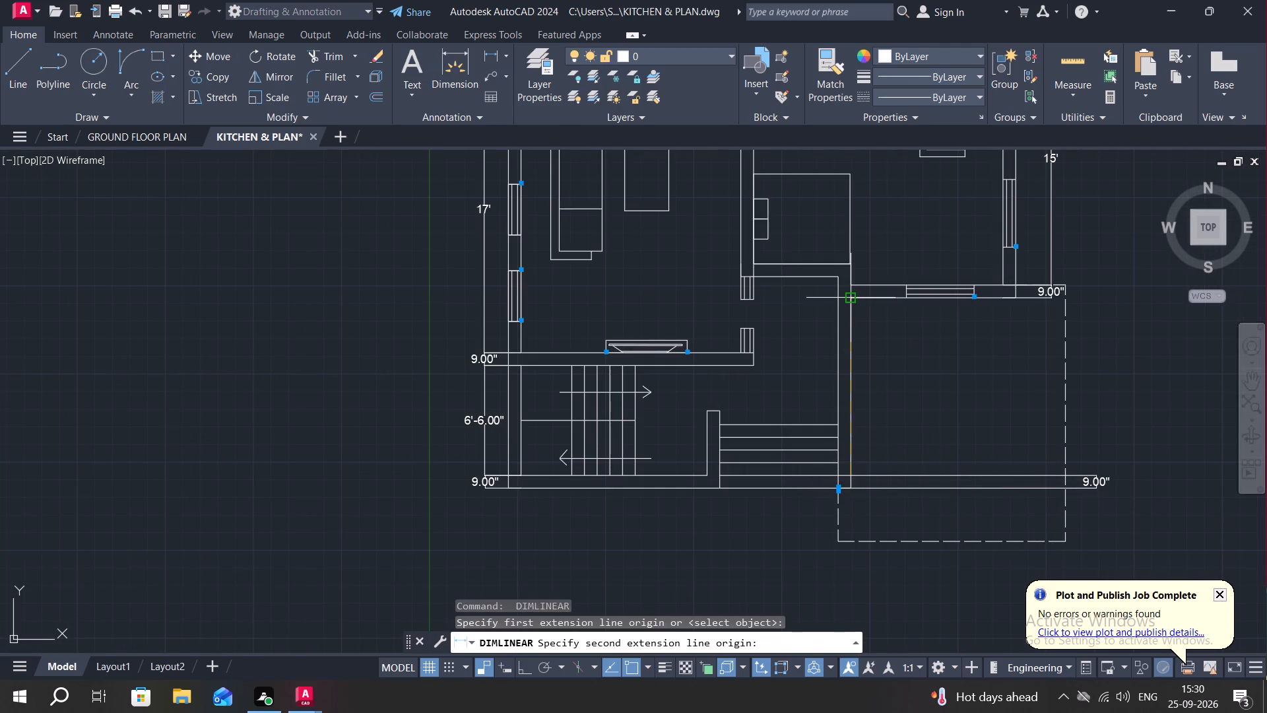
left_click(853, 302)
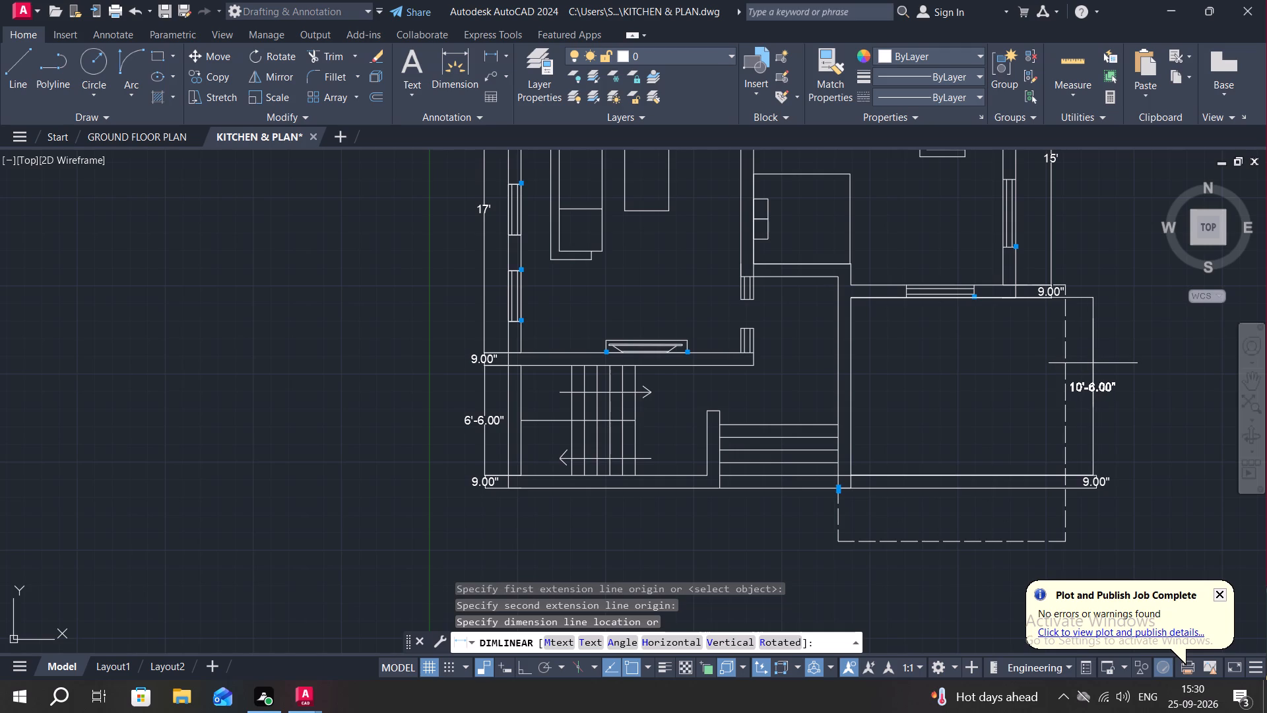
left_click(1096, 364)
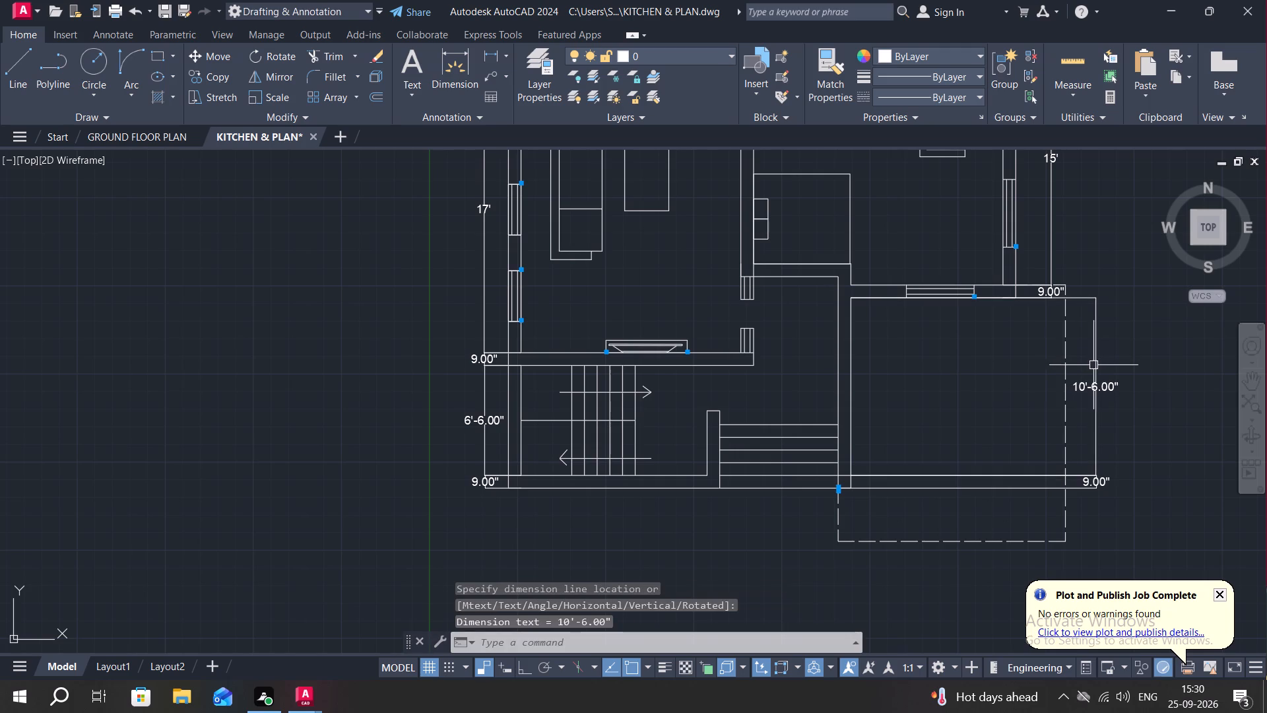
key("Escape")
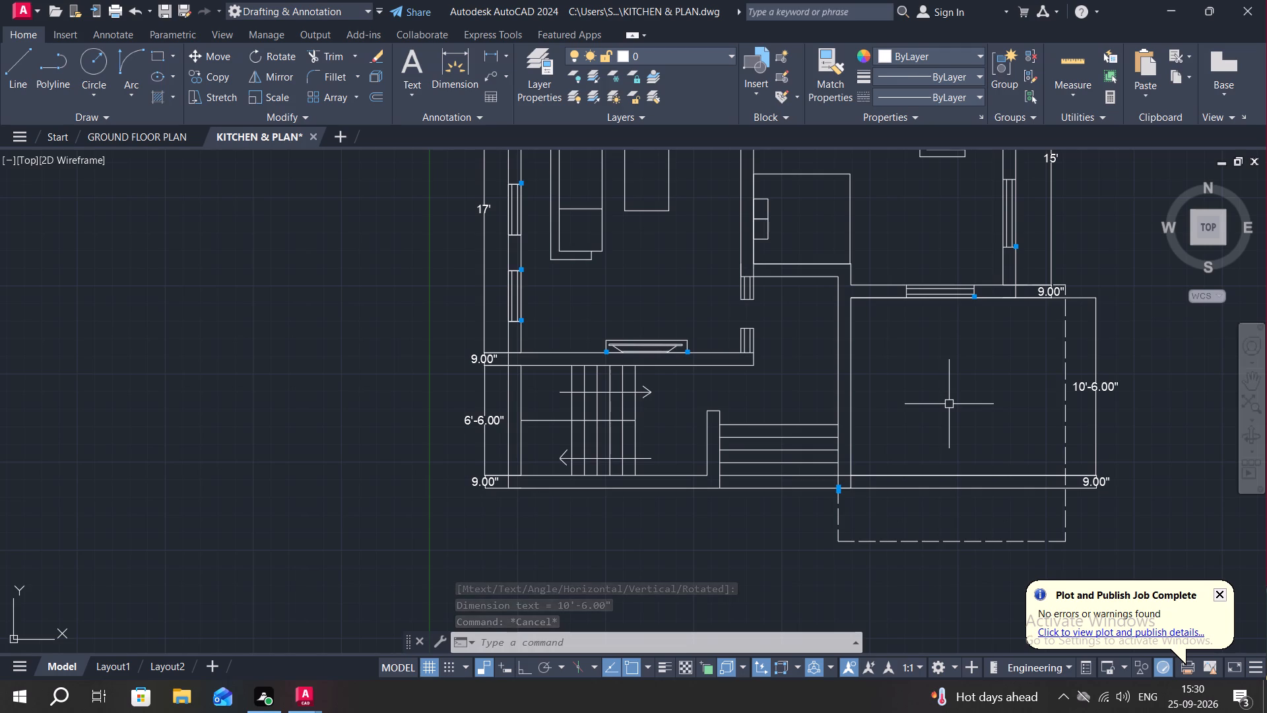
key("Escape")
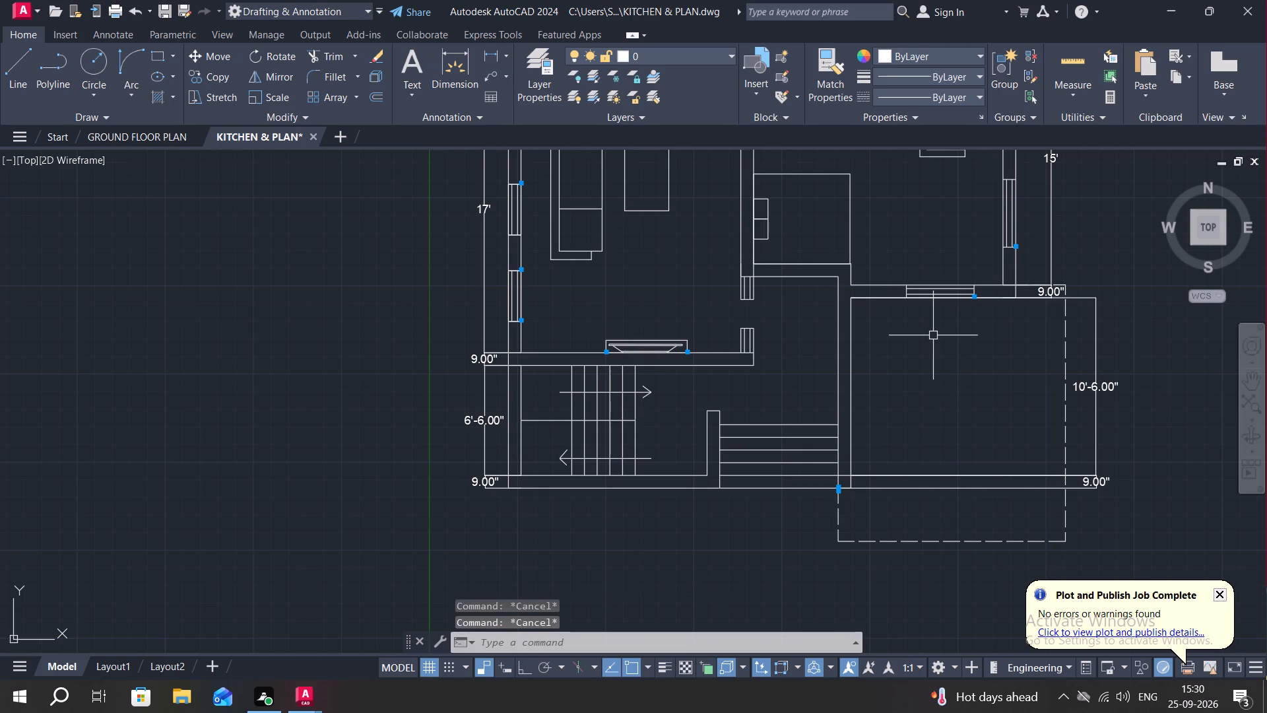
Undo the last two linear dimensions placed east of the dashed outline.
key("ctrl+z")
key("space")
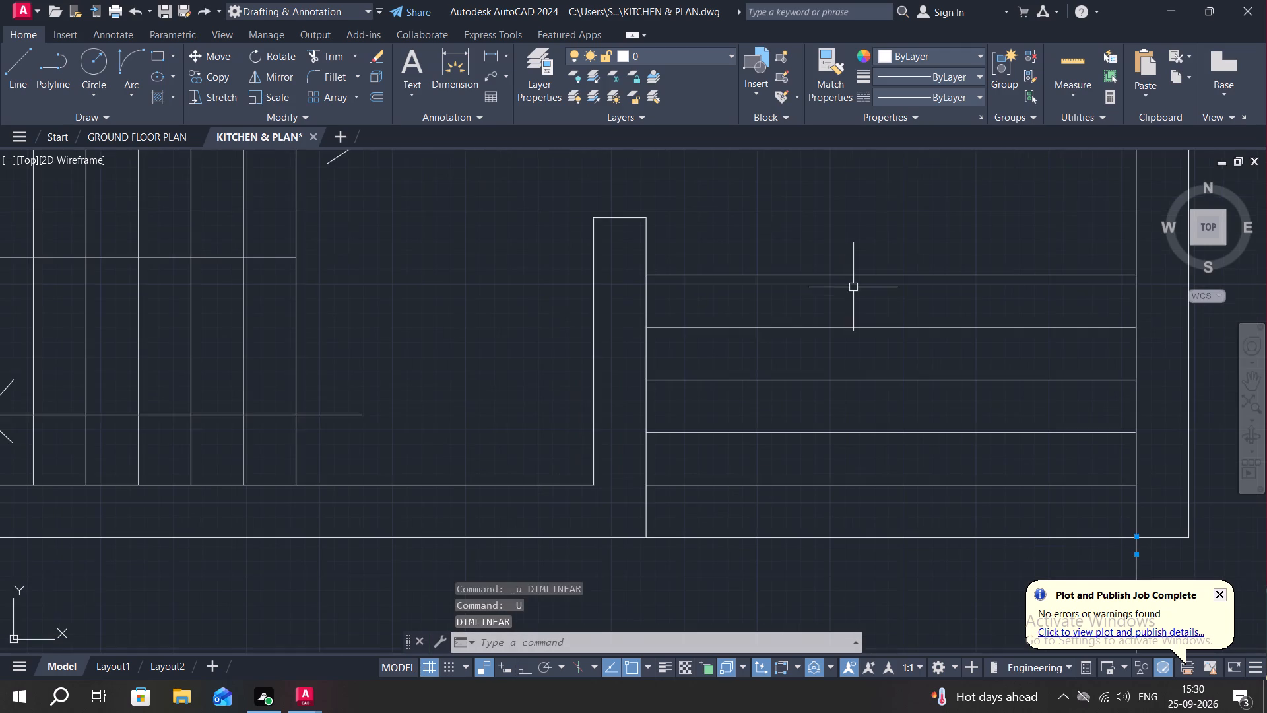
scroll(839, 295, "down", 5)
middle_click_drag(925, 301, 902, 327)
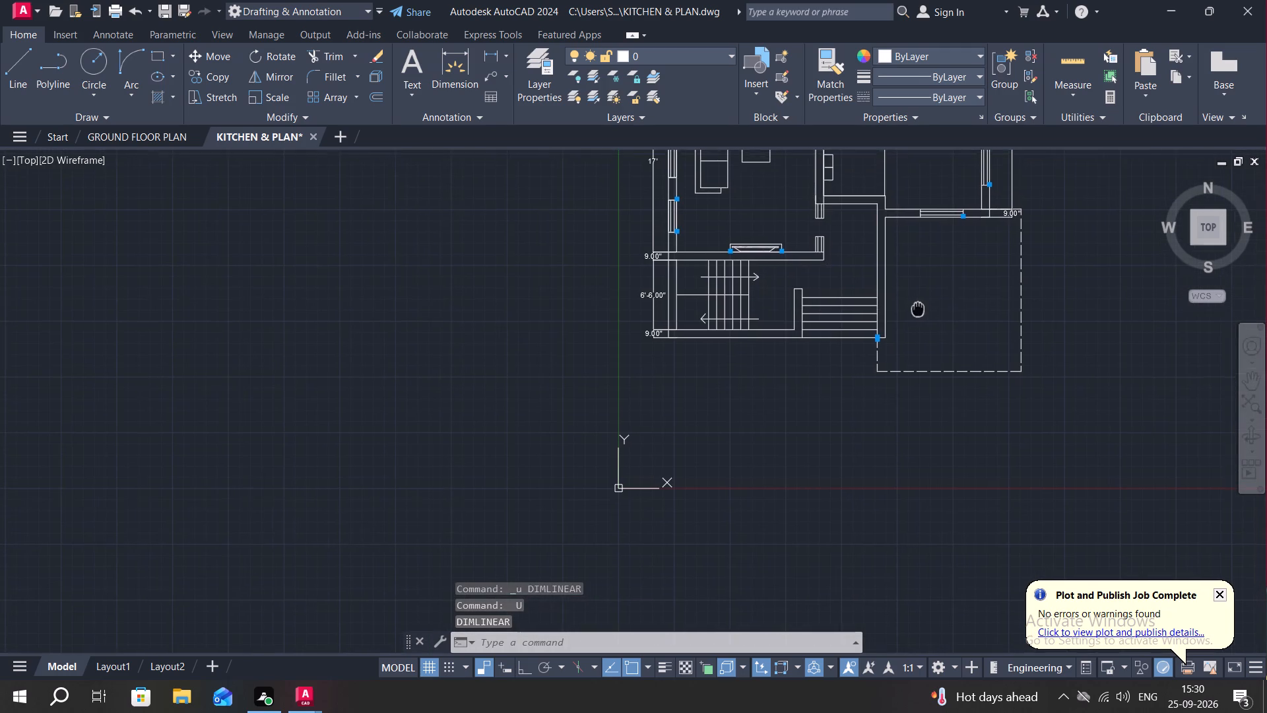
Dimension the thickness of the plan's southernmost wall at the entrance steps, placing the dimension just east of the dashed outline.
middle_click_drag(902, 327, 843, 569)
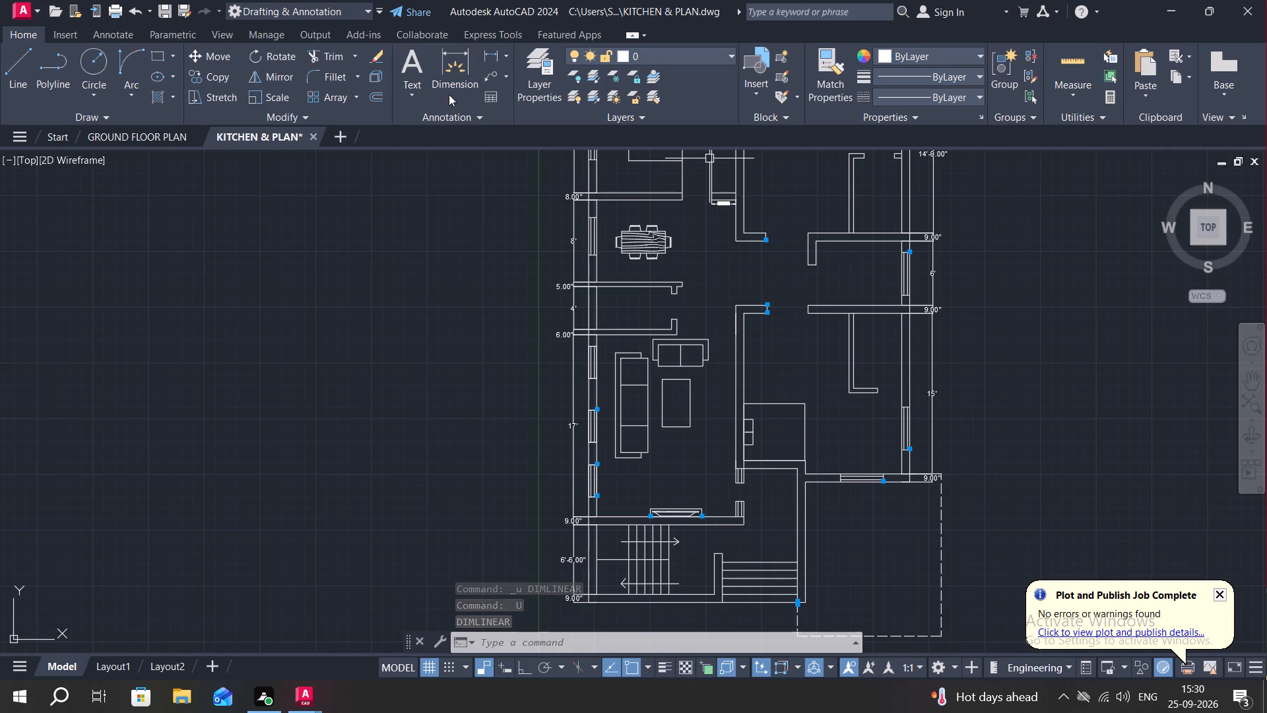
left_click(493, 51)
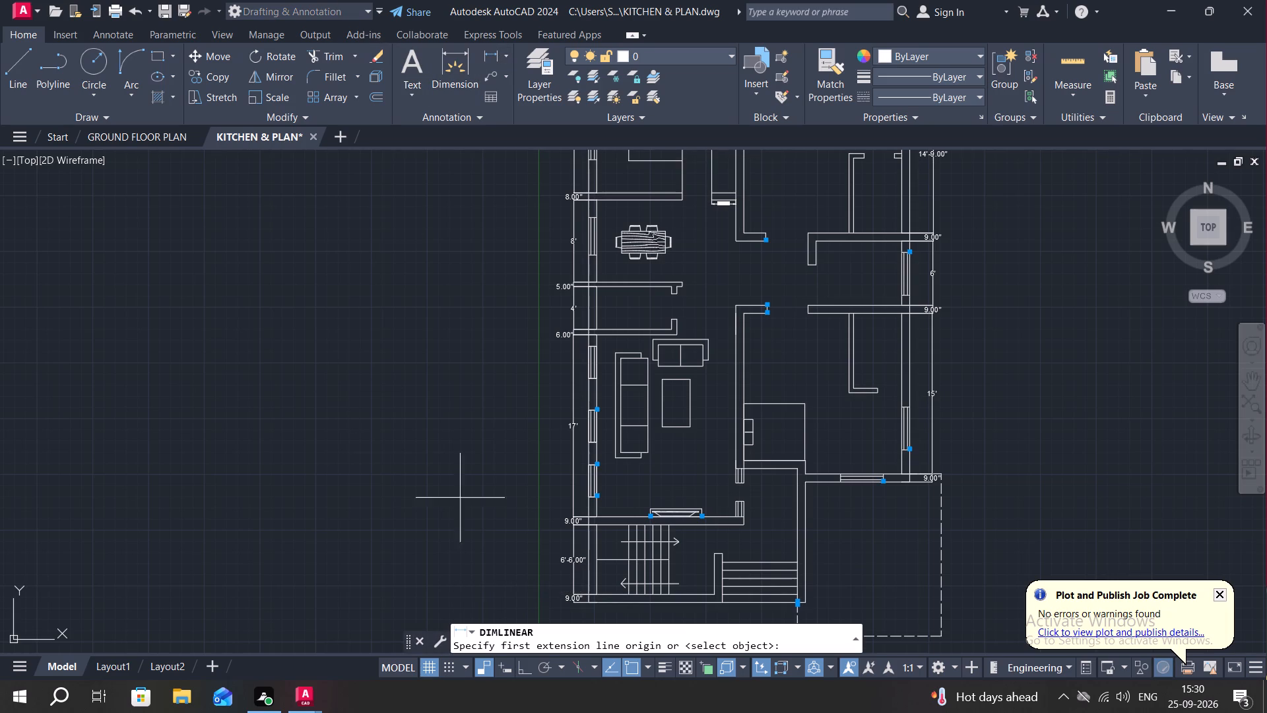
middle_click_drag(601, 492, 553, 203)
scroll(756, 315, "up", 3)
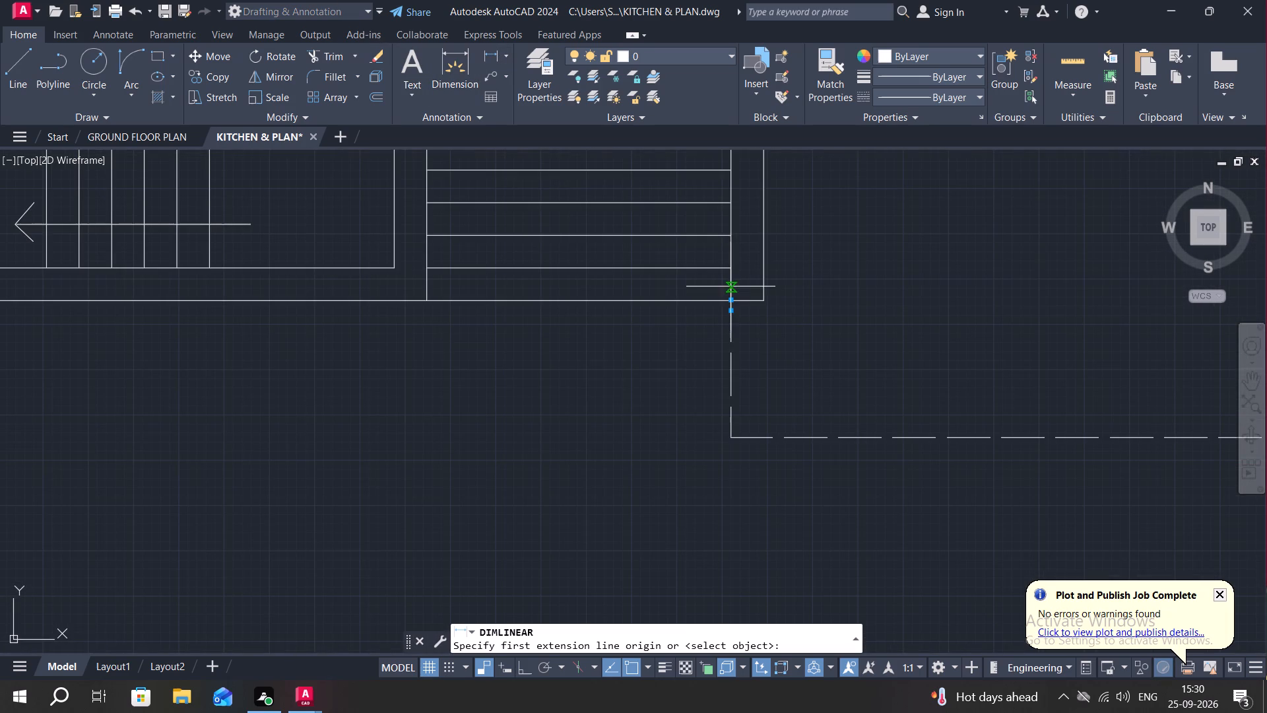
left_click(730, 300)
left_click(731, 271)
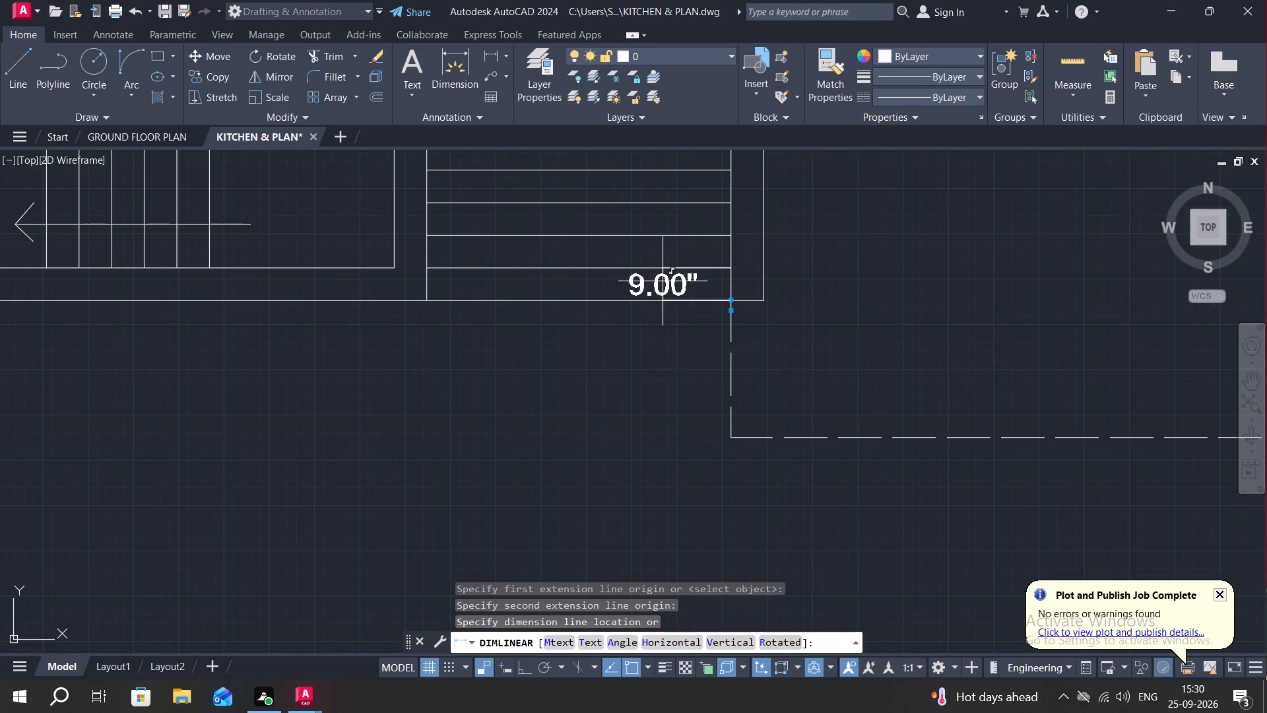
scroll(663, 281, "down", 3)
left_click(841, 285)
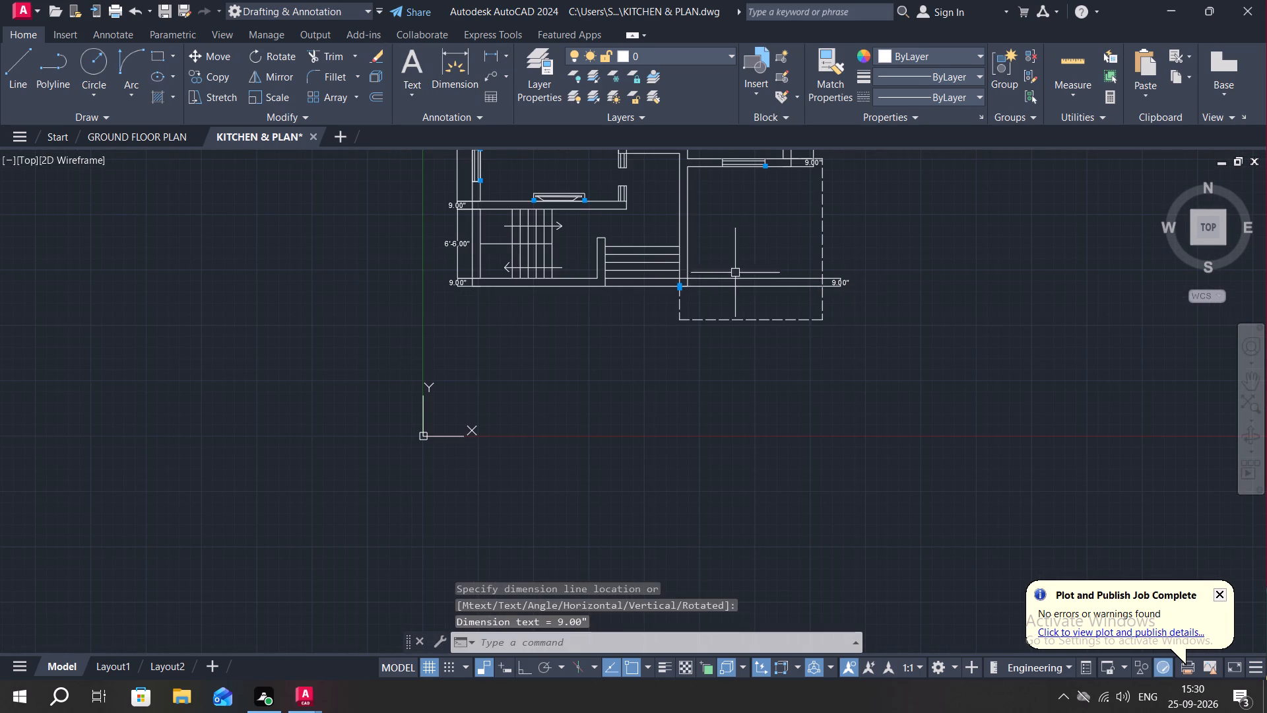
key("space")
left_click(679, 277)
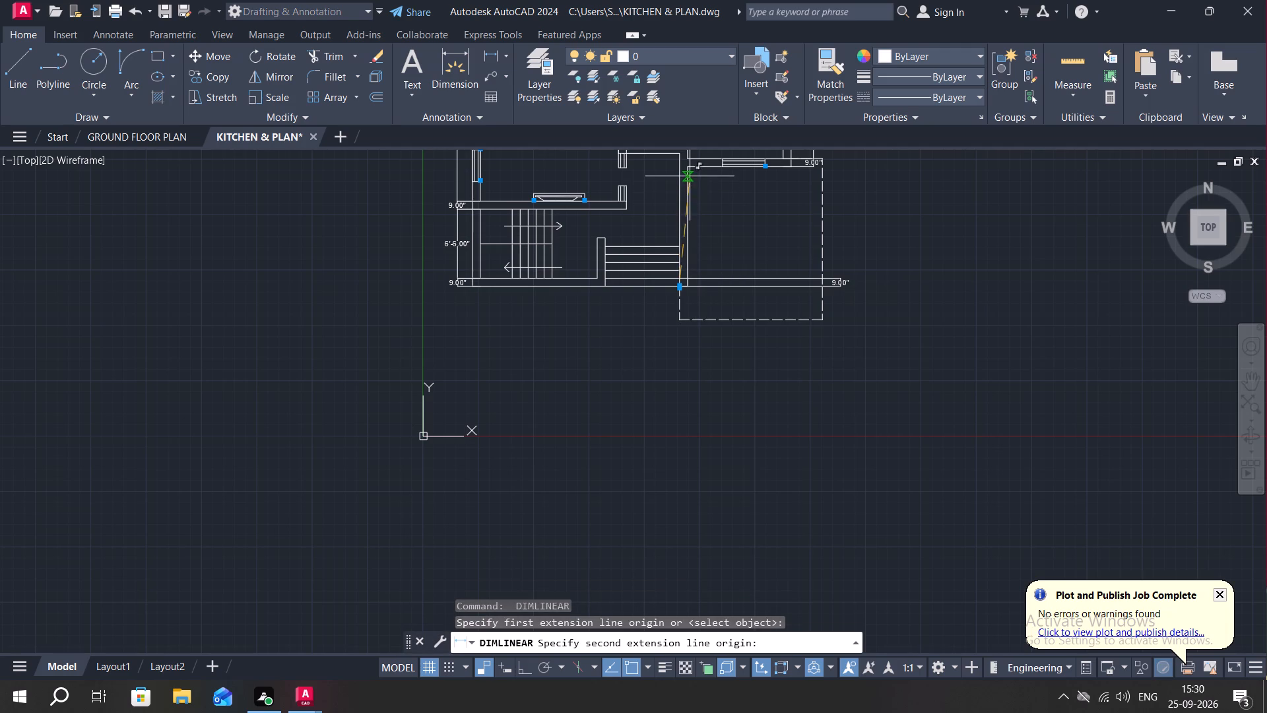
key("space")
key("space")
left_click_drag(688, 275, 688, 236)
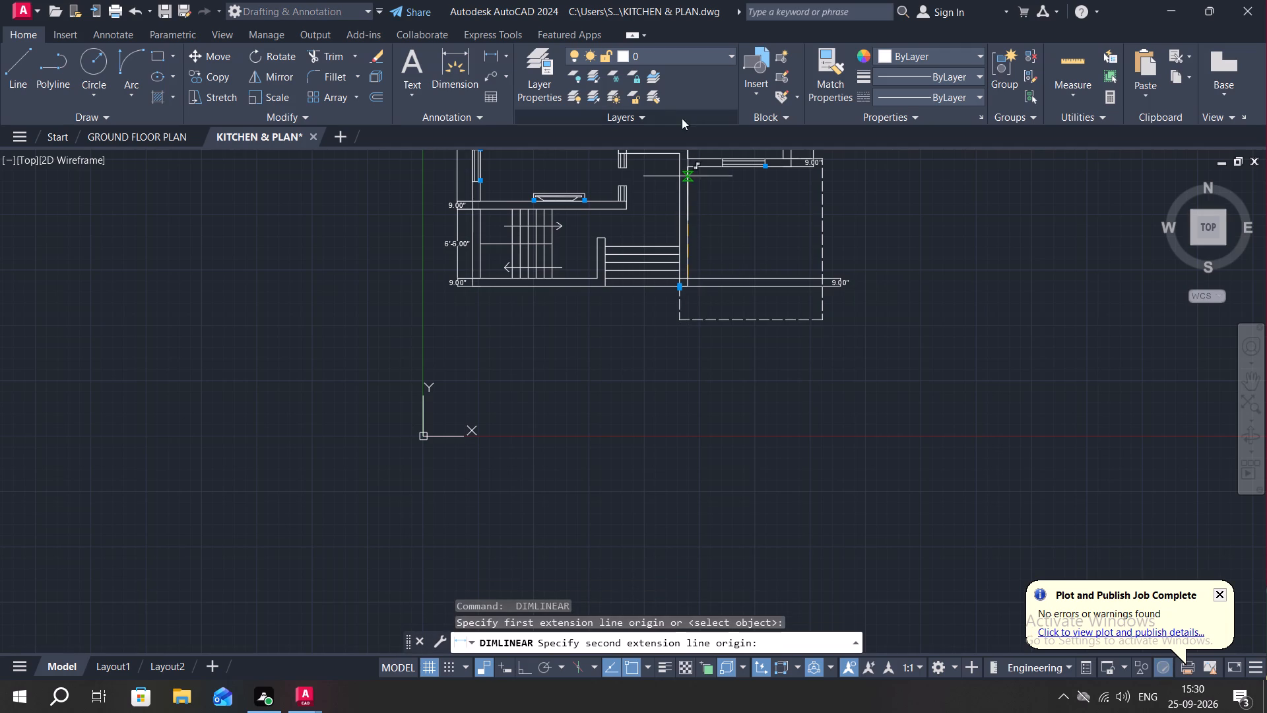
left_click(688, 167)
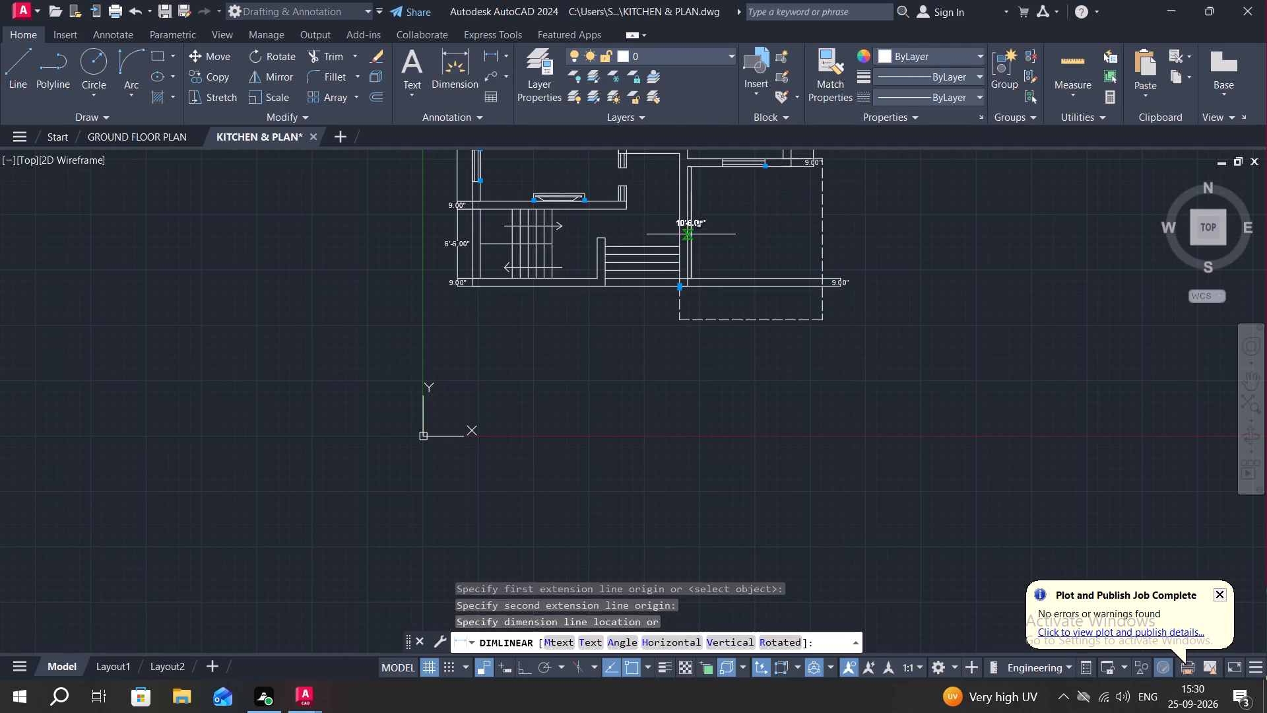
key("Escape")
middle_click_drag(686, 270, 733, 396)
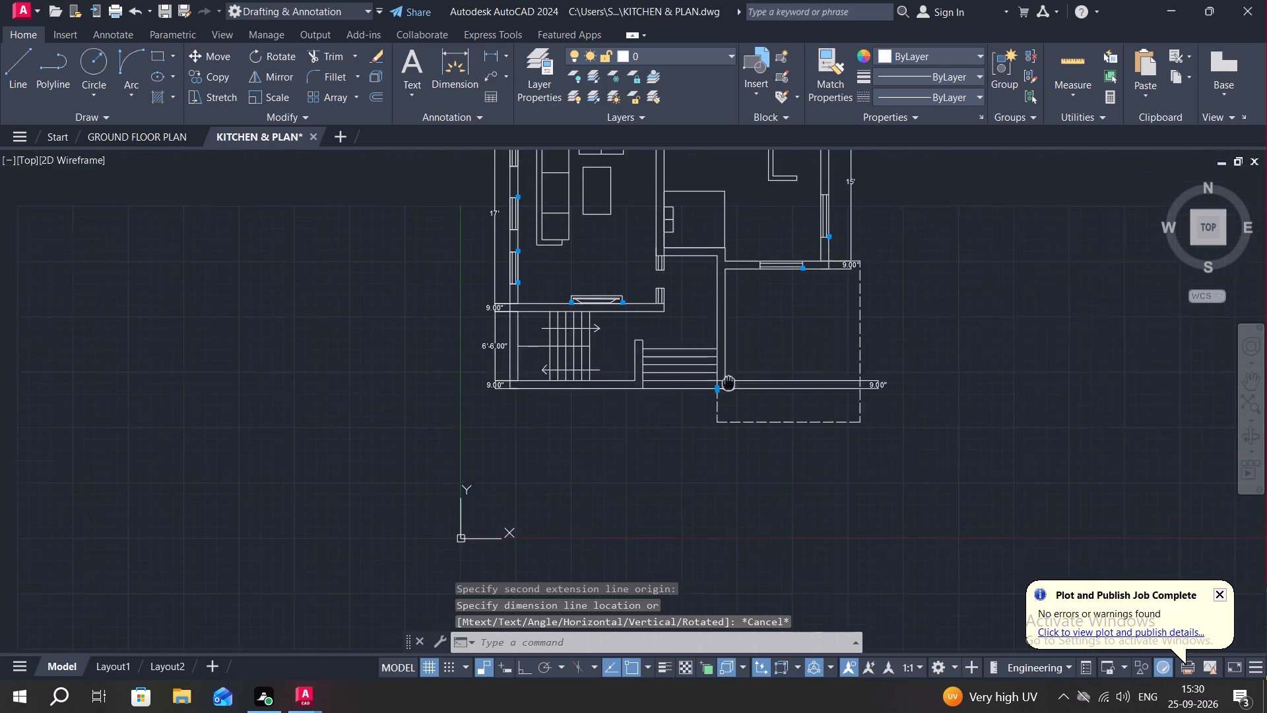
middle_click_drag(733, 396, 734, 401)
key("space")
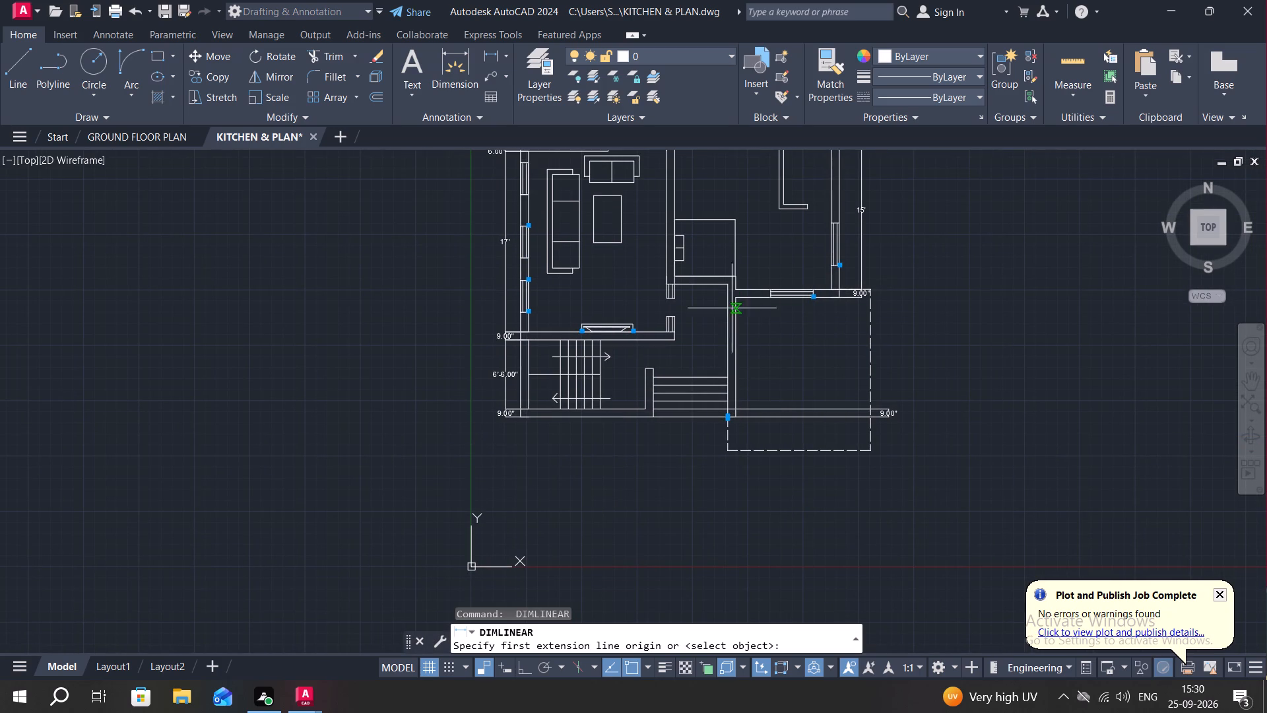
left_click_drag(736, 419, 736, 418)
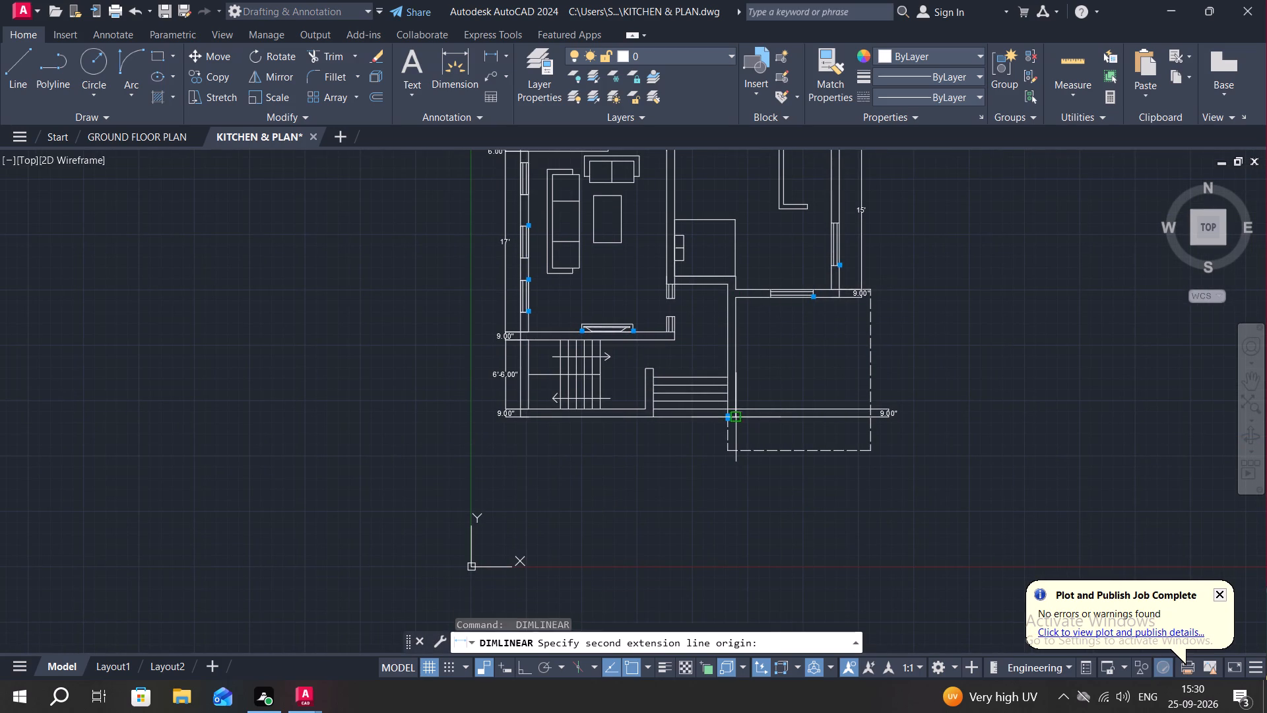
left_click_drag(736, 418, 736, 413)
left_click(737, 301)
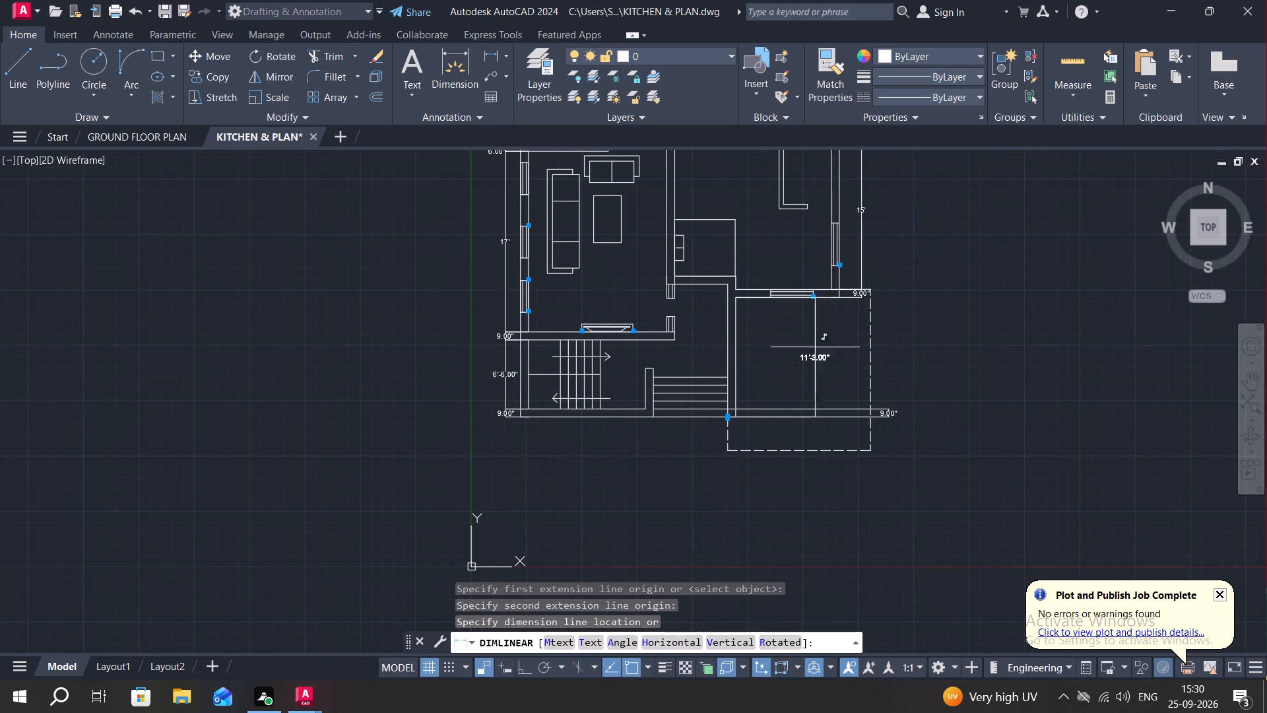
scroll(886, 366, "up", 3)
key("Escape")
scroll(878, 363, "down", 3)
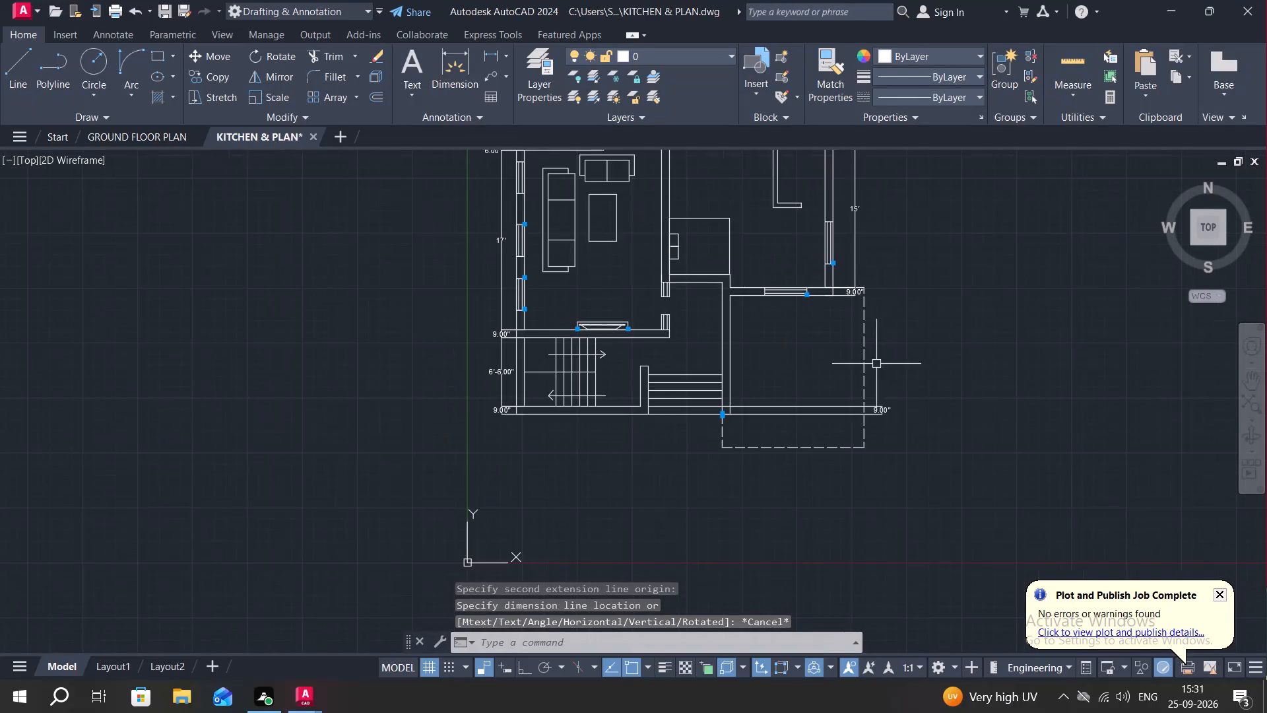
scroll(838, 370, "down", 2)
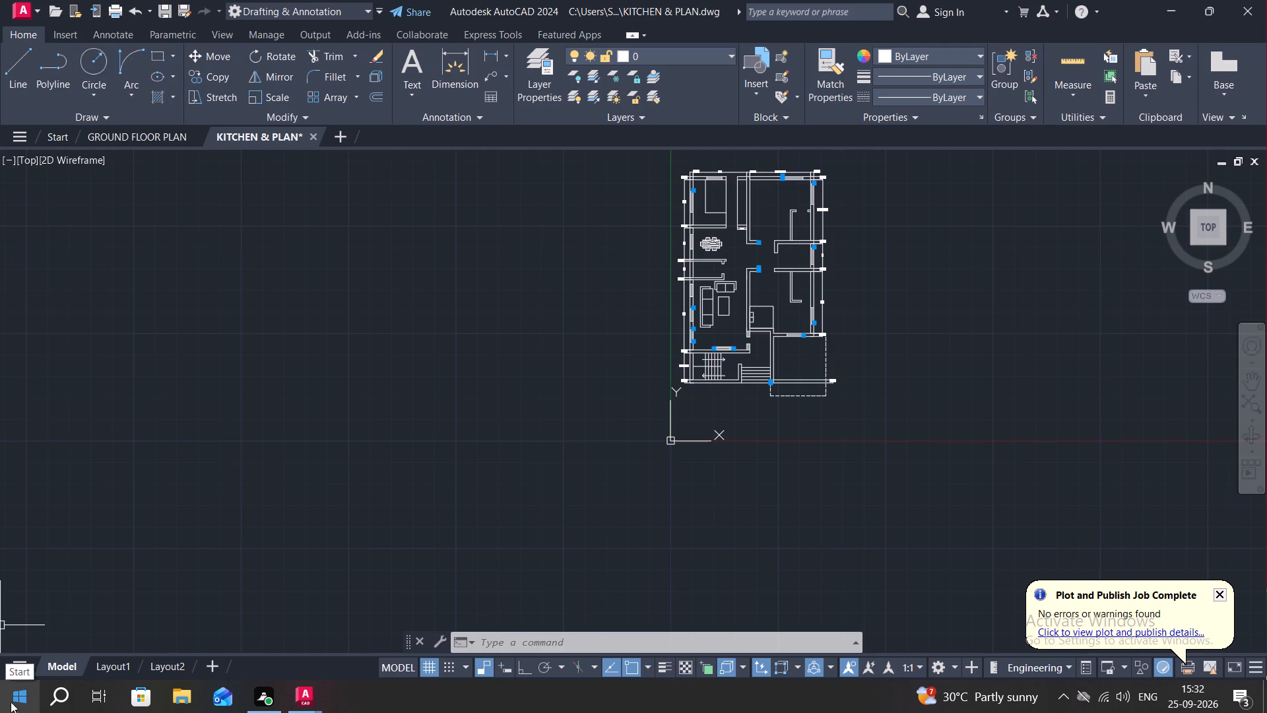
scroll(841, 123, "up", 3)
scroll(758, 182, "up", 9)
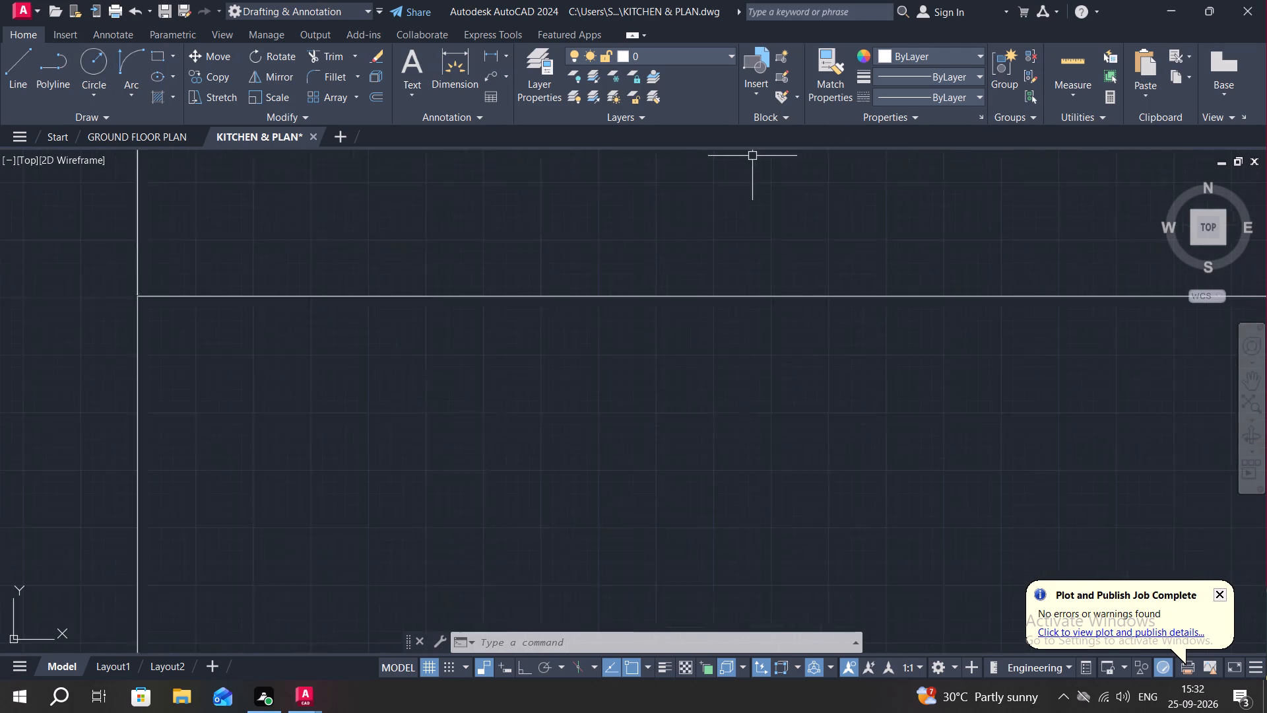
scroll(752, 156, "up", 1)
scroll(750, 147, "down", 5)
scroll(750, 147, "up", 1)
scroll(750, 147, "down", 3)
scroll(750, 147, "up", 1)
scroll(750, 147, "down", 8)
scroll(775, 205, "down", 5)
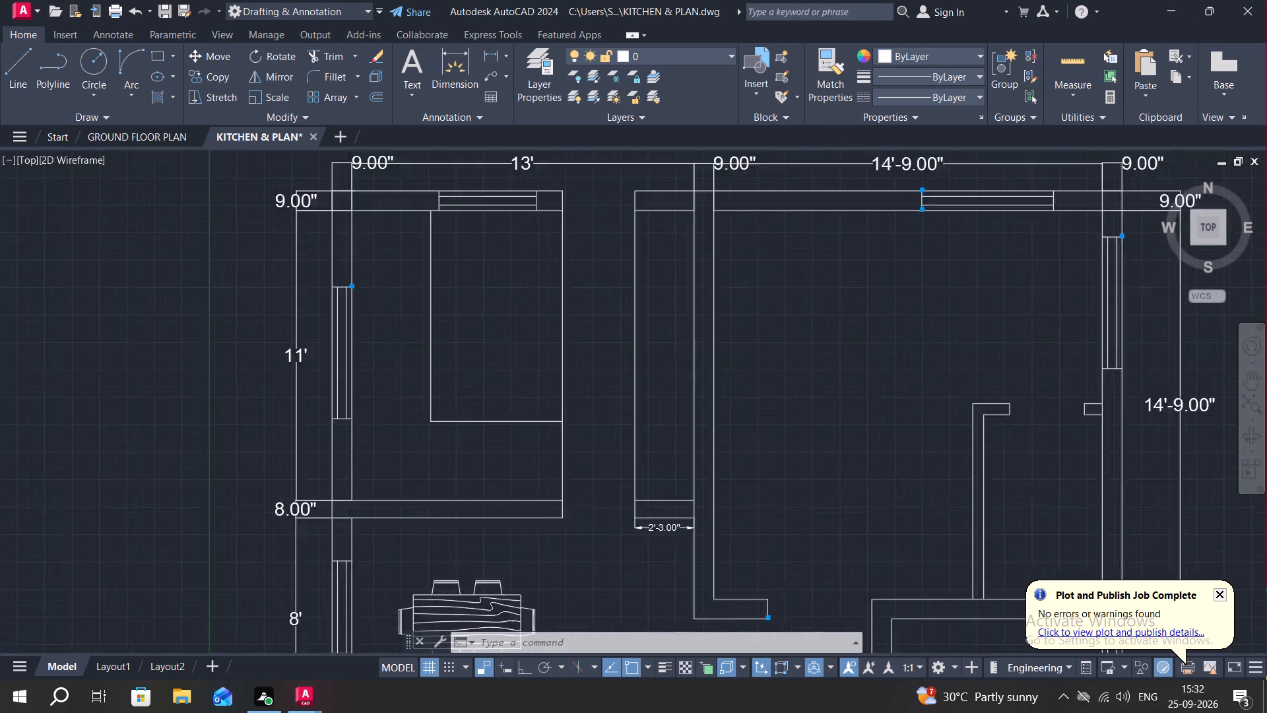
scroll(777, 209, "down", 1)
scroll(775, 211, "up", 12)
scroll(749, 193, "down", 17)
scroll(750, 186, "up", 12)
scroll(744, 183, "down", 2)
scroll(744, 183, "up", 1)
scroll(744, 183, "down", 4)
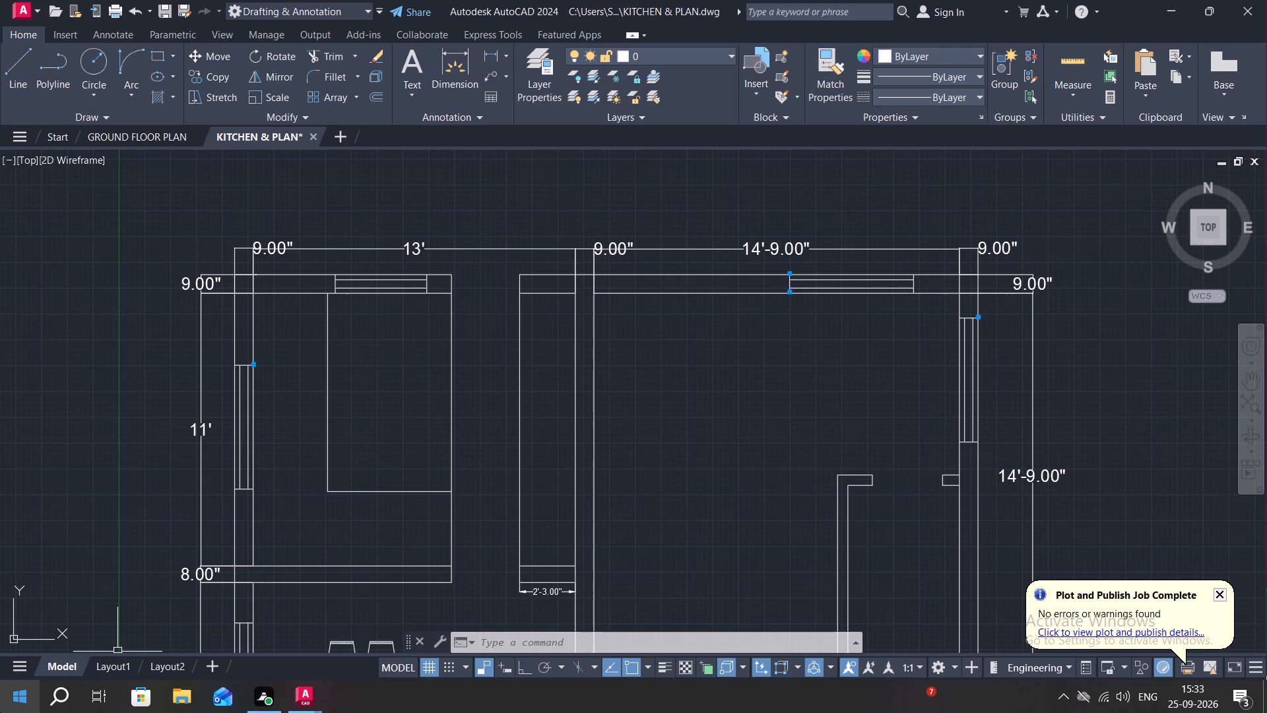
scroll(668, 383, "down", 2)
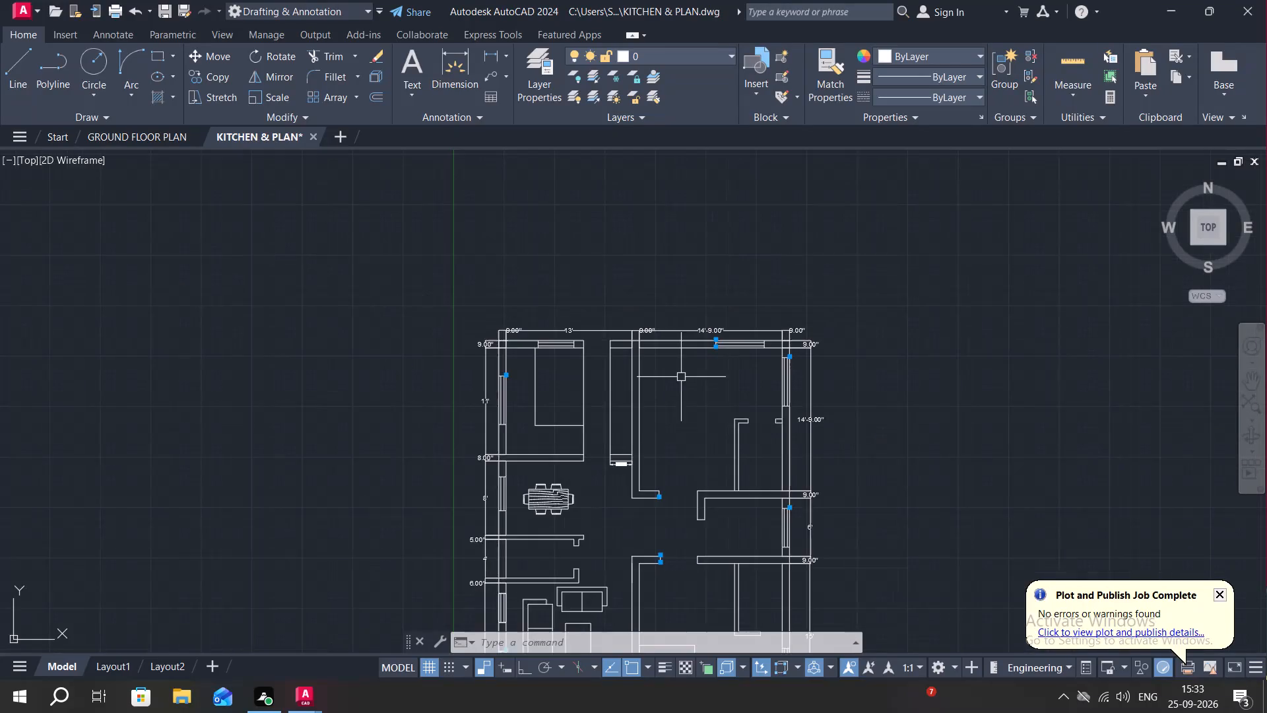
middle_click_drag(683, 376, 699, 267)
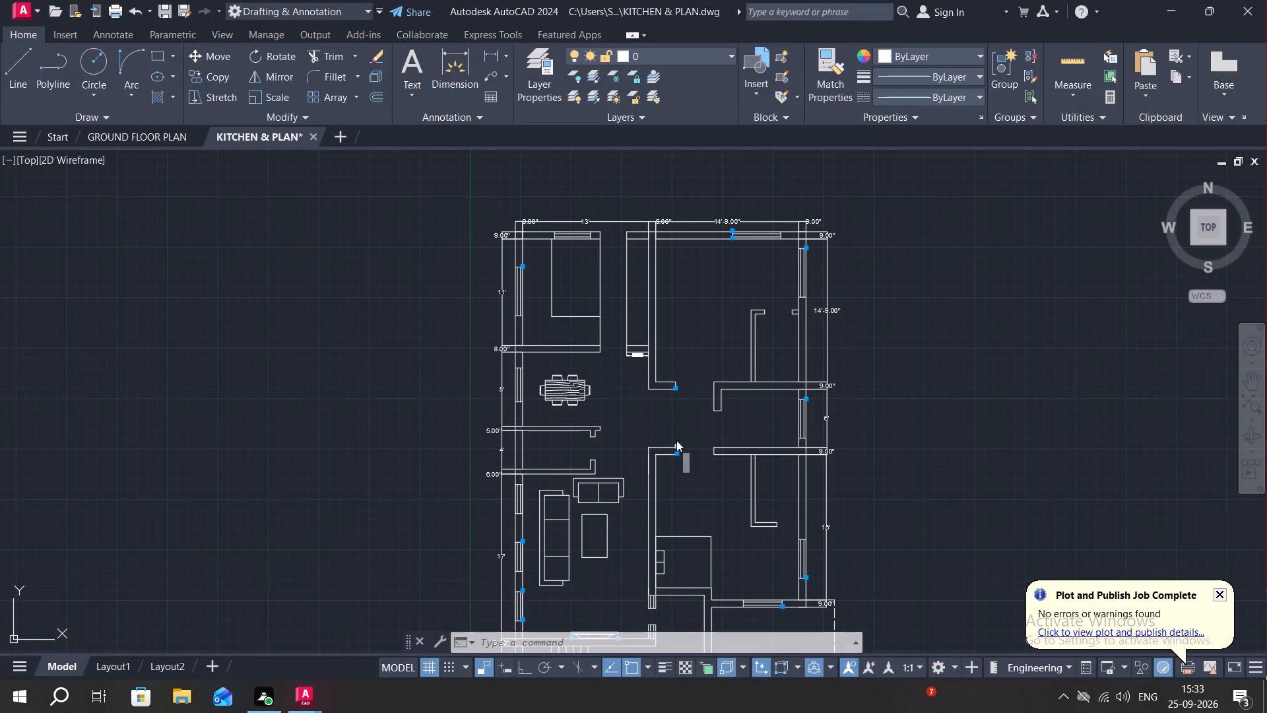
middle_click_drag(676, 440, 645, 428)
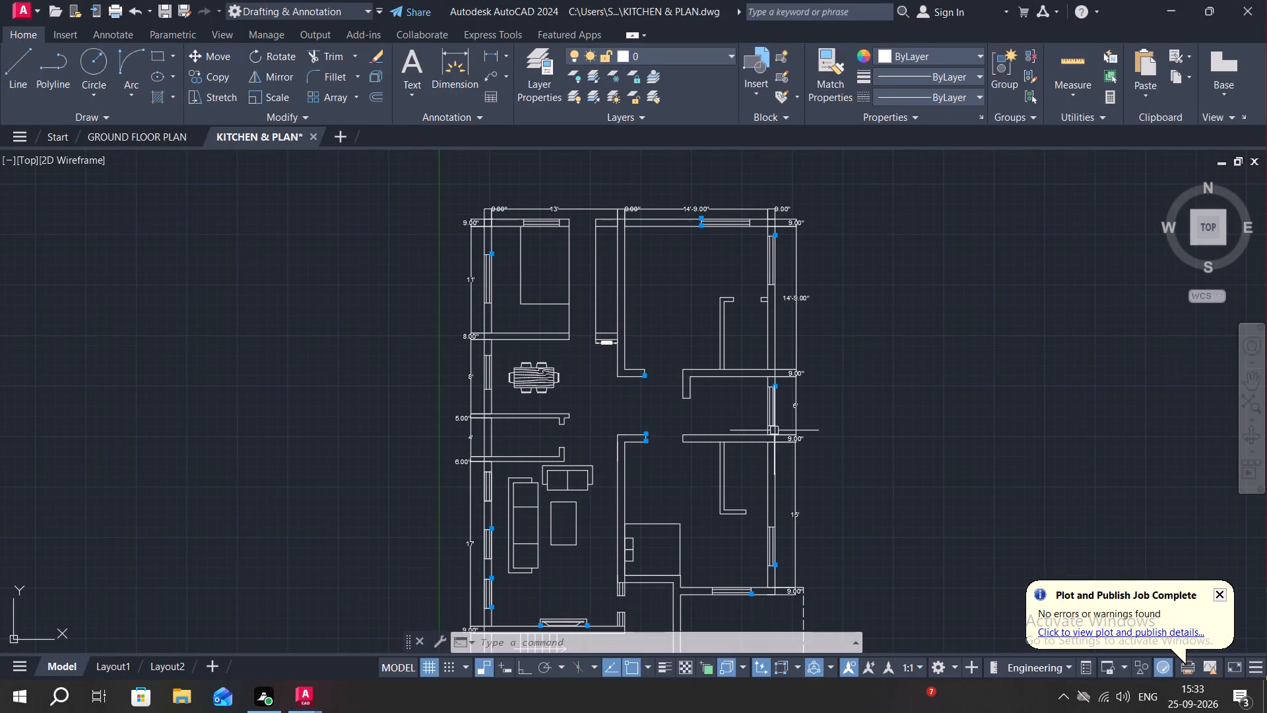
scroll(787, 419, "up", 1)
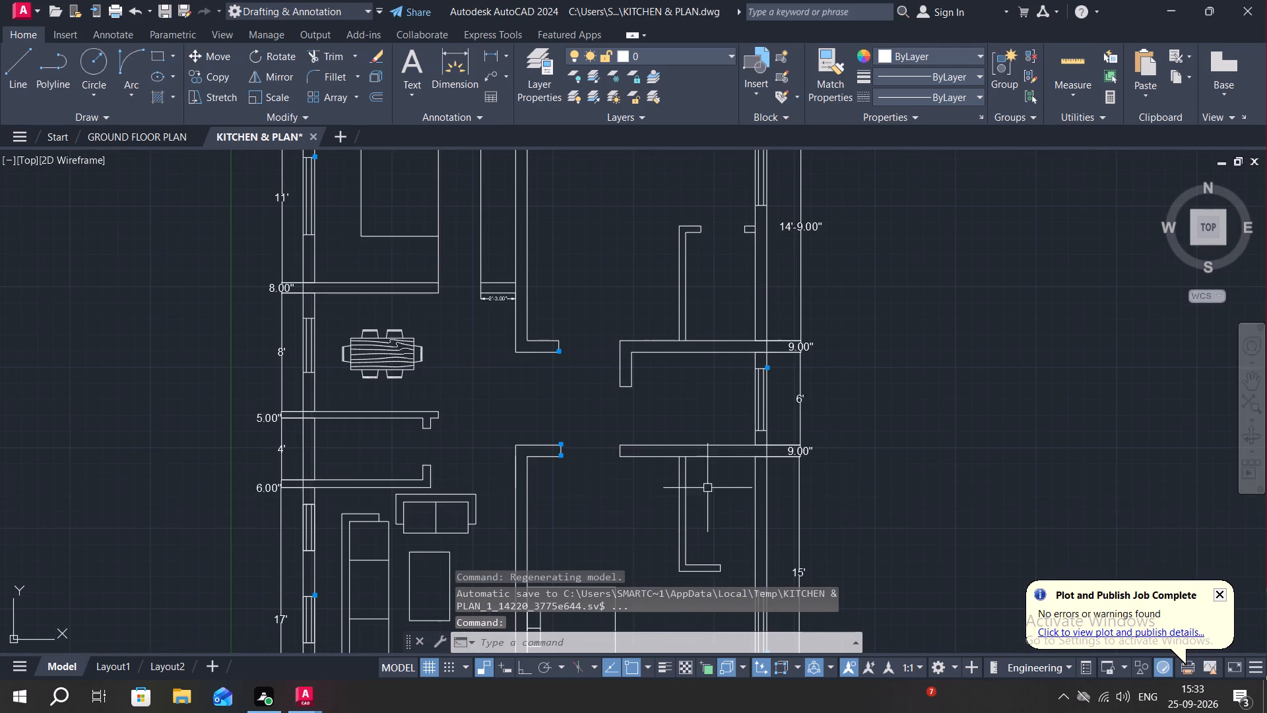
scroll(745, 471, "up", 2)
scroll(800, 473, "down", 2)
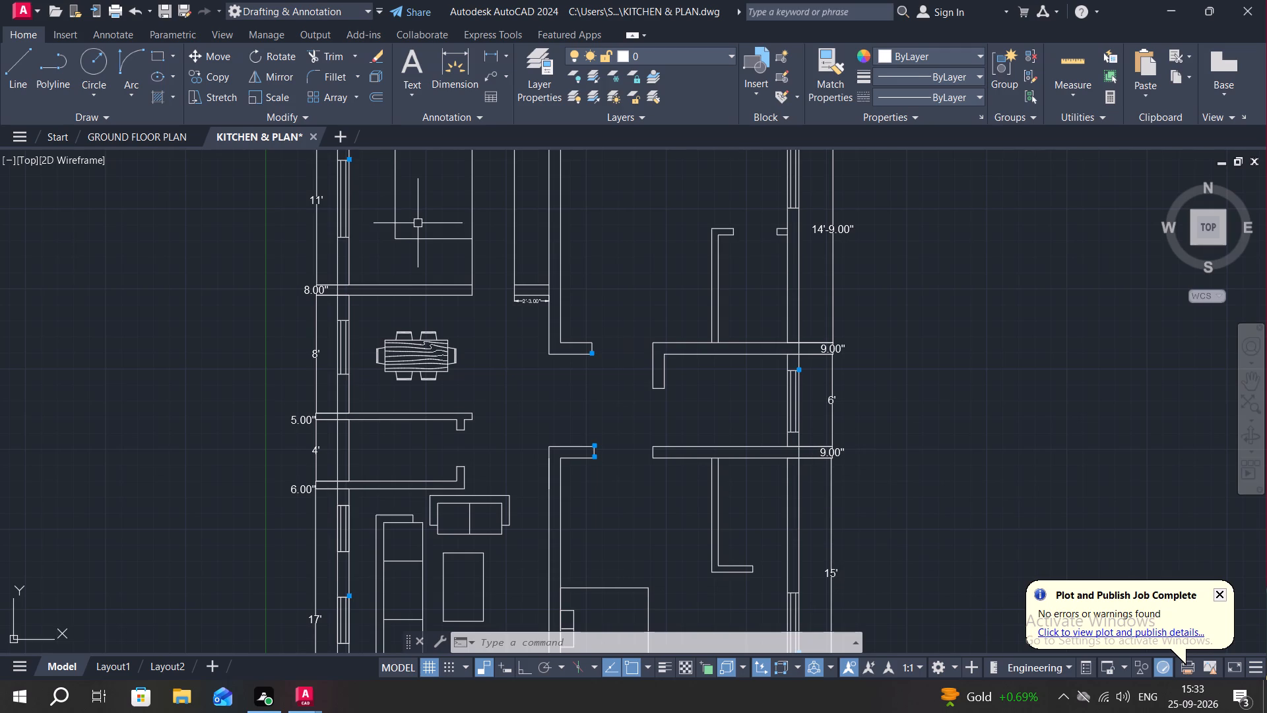
Create a multiline text box in the empty area east of the plan and enter BEDROOM.
scroll(1002, 304, "down", 1)
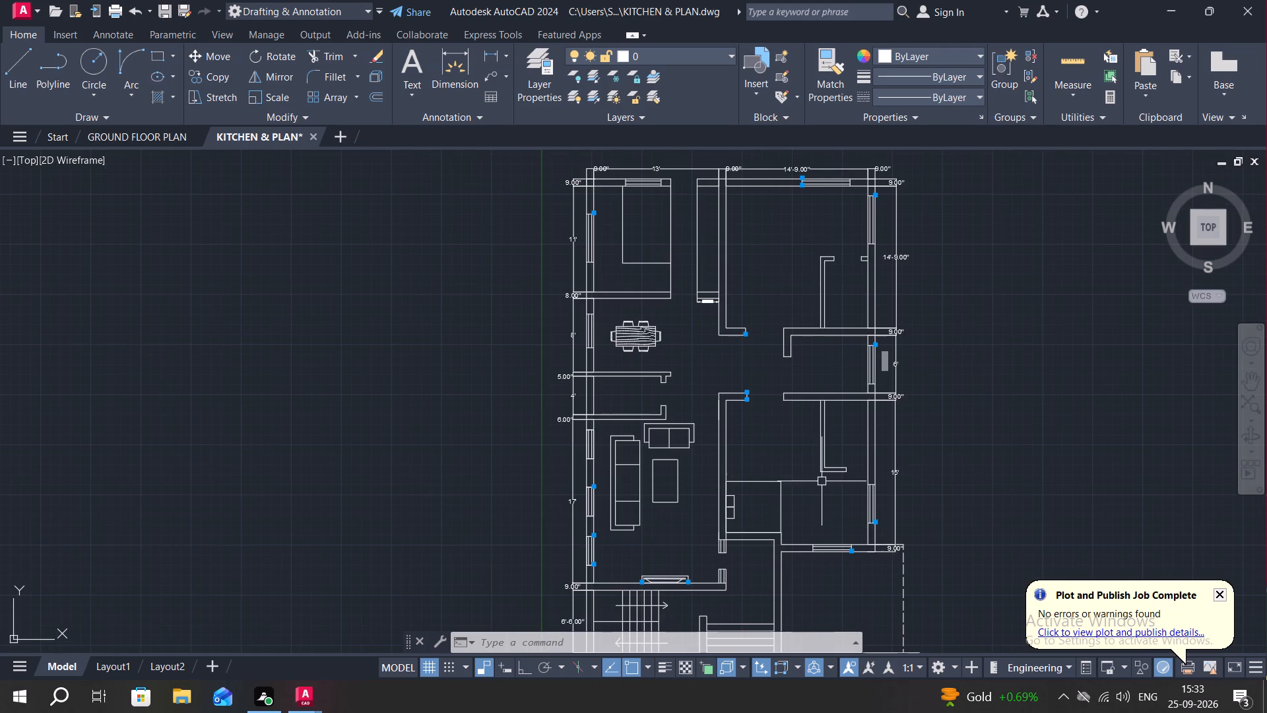
key("t")
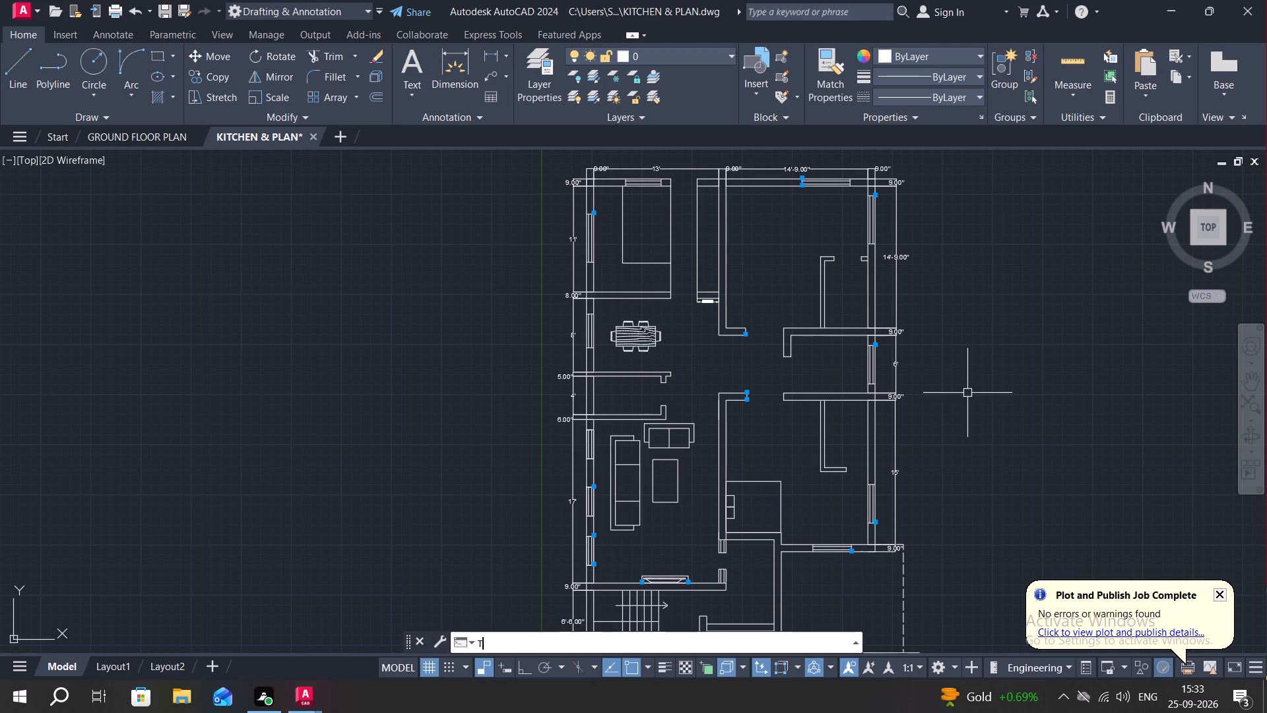
key("n")
key("BackSpace")
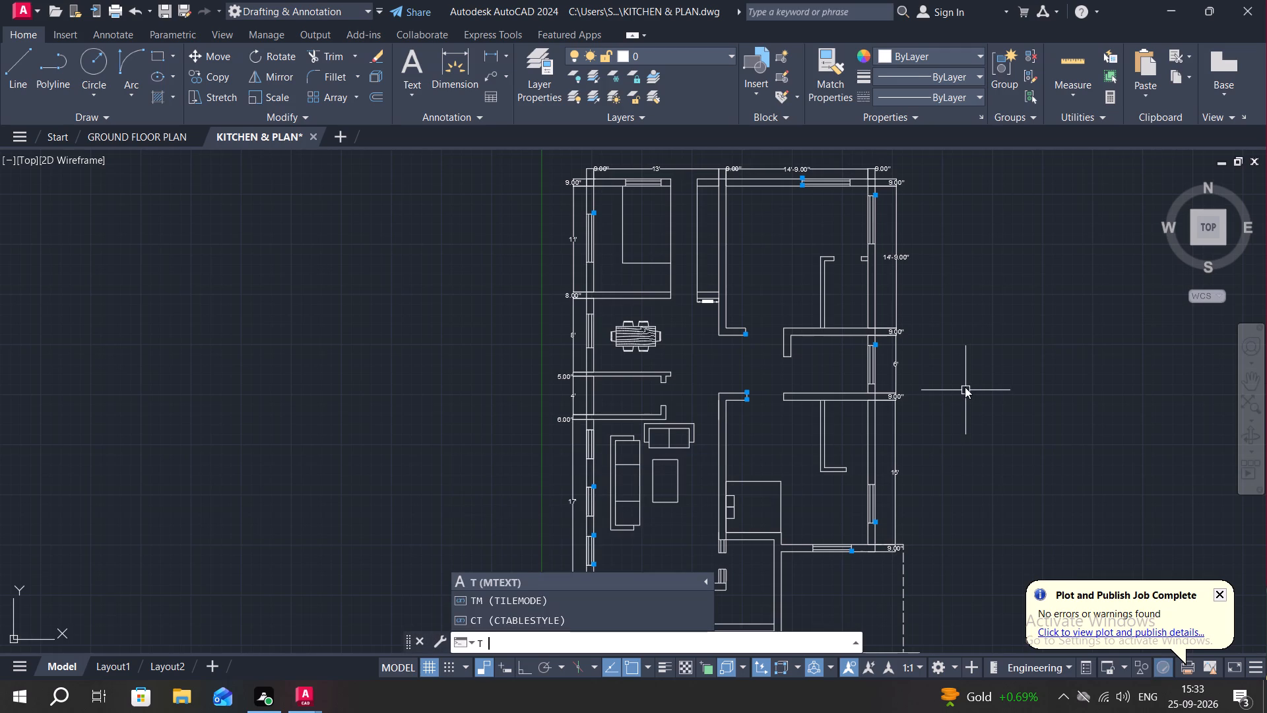
key("space")
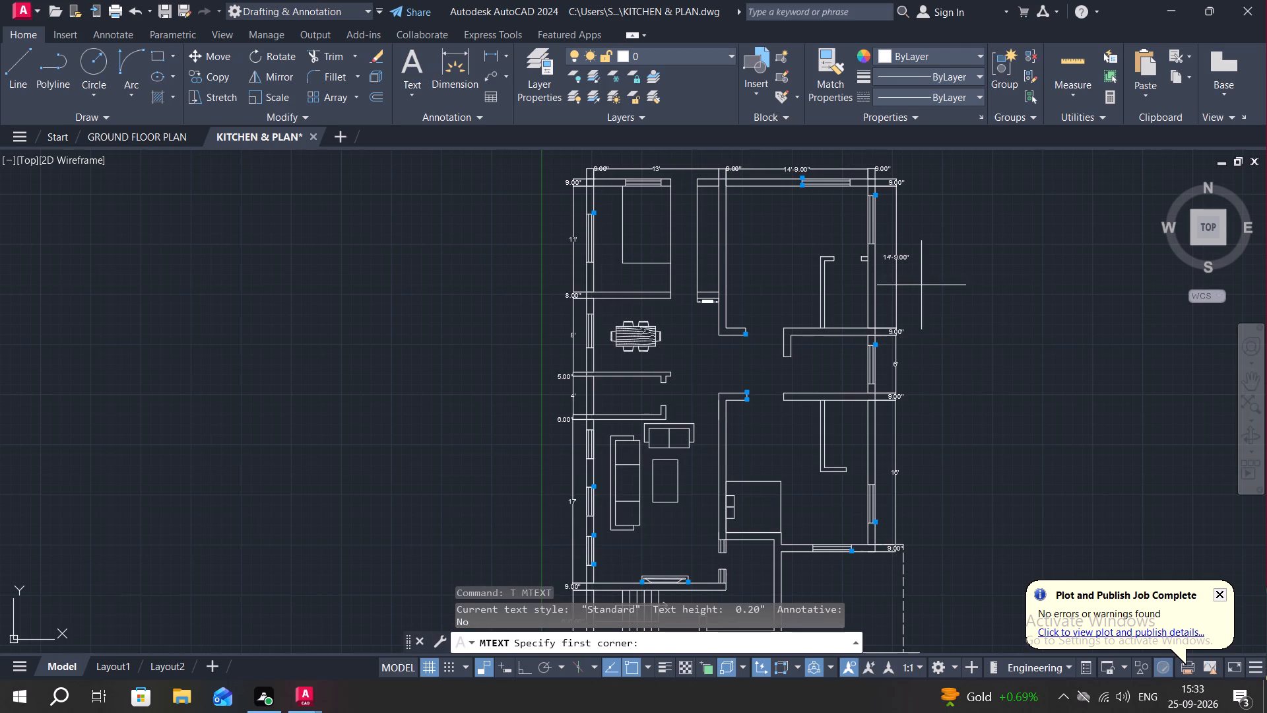
left_click(921, 284)
left_click(1115, 421)
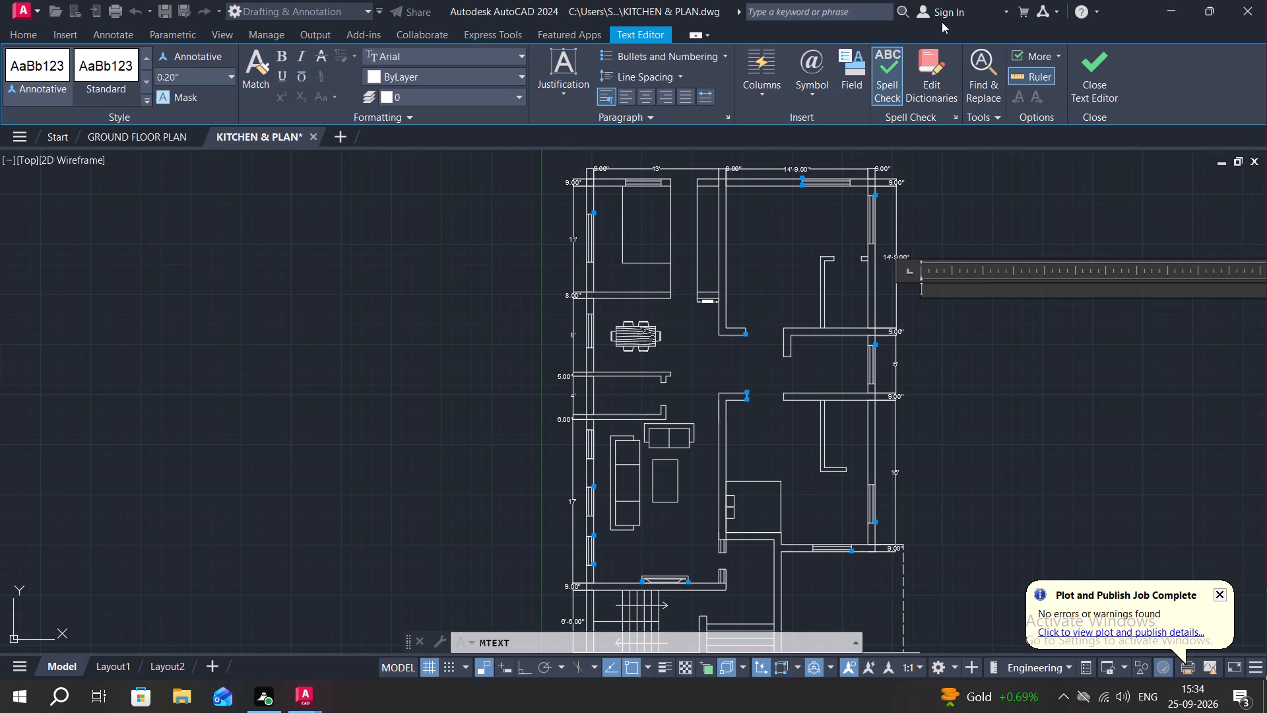
type("BR")
key("BackSpace")
key("e")
type("DROOM")
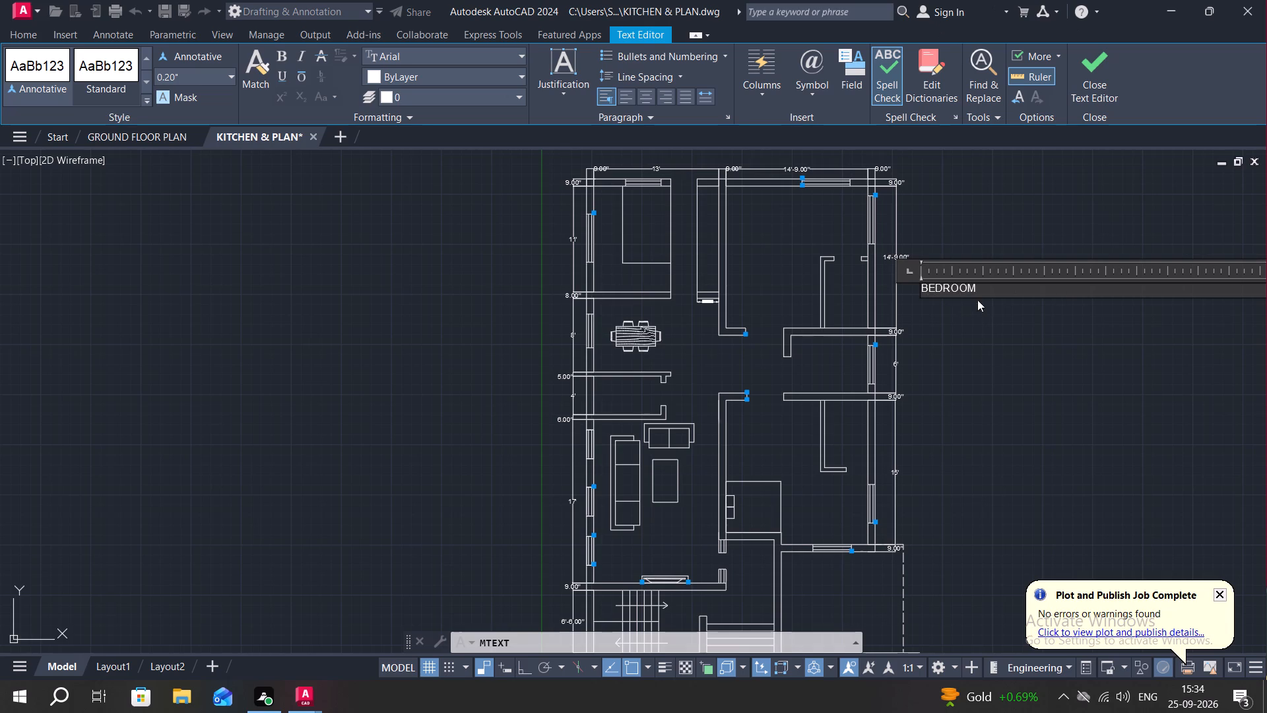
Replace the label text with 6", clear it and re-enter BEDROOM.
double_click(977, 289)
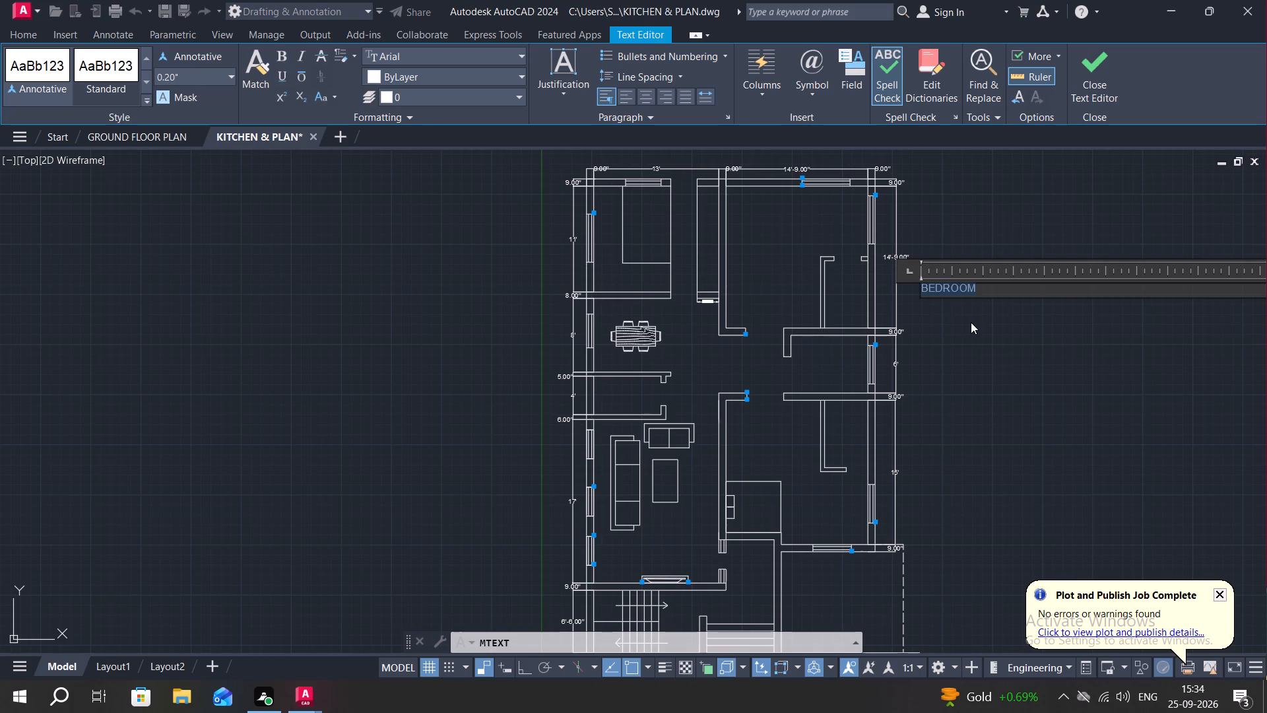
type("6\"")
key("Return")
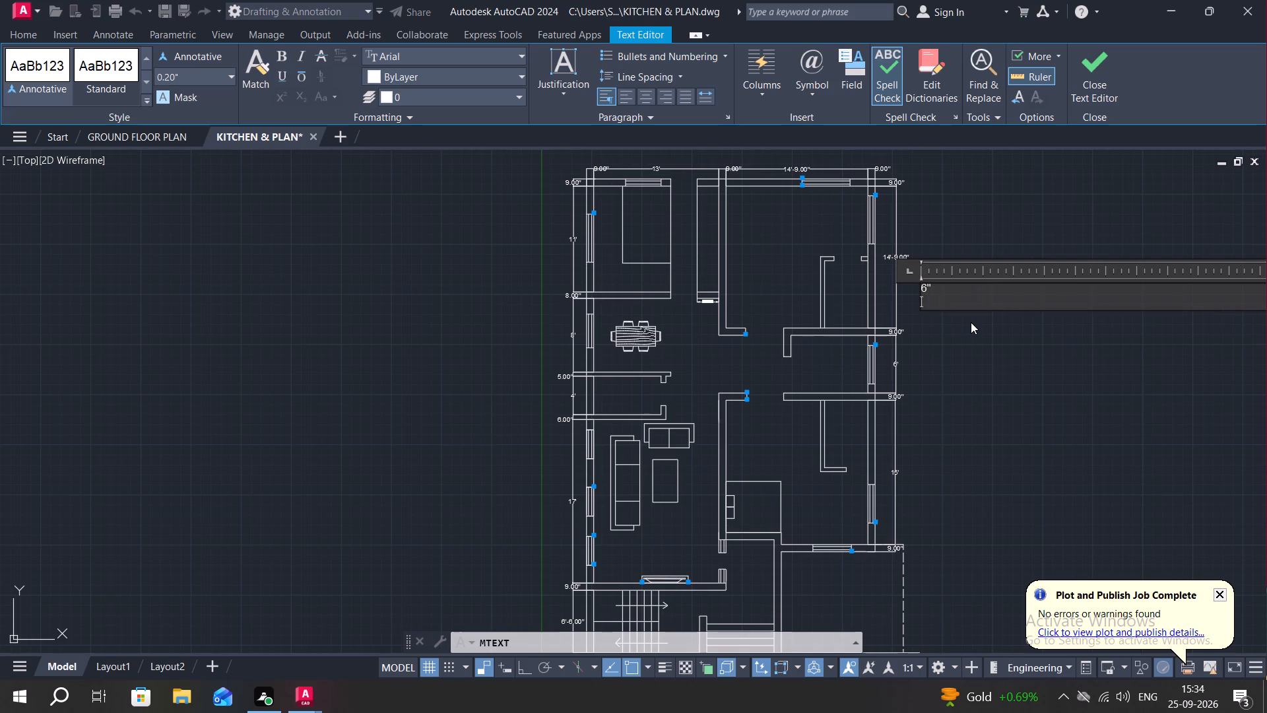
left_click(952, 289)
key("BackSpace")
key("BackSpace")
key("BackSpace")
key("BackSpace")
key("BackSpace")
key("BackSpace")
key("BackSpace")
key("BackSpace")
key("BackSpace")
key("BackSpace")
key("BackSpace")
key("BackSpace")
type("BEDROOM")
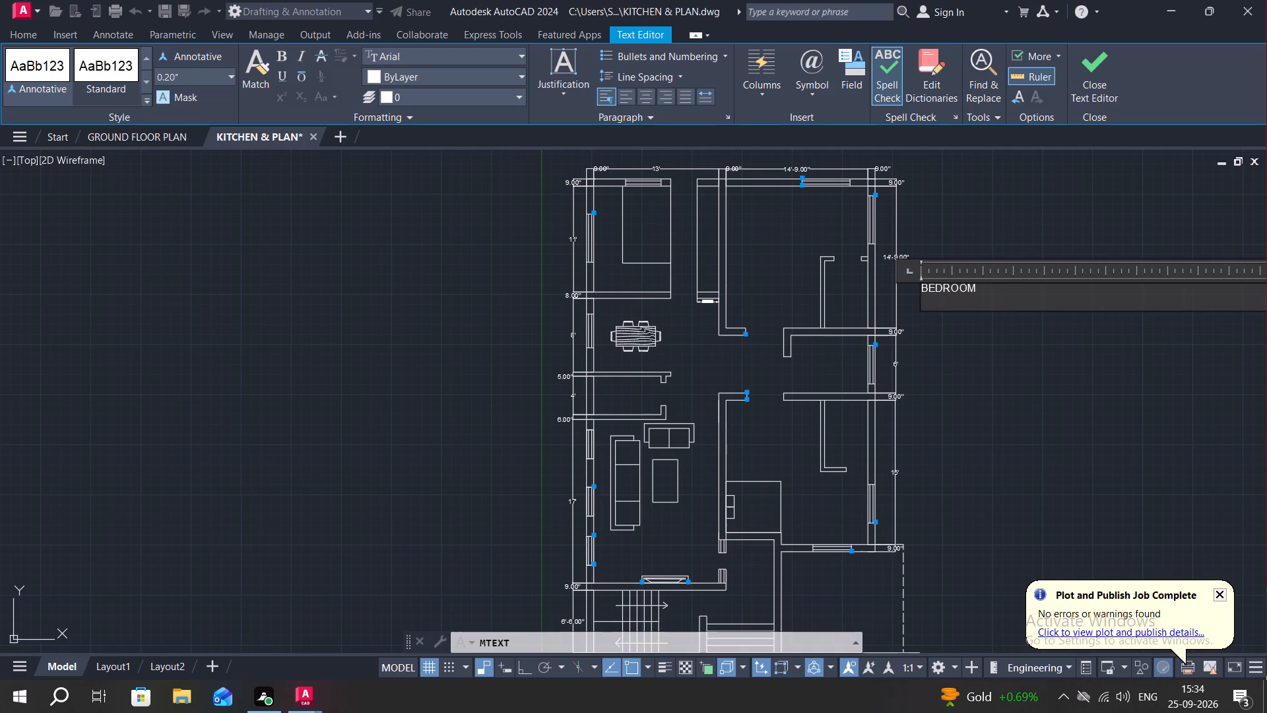
Set the text height of the whole BEDROOM label east of the plan to 6".
left_click(979, 289)
left_click(979, 289)
left_click(975, 292)
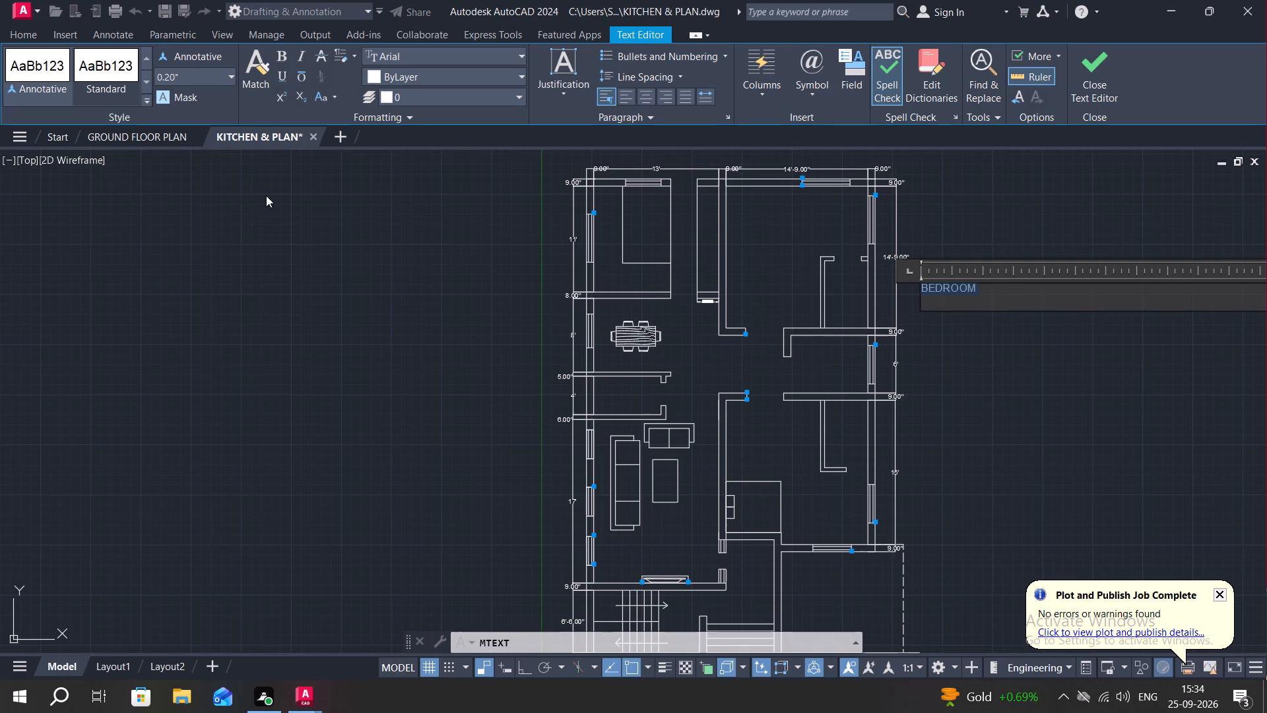
left_click(191, 73)
key("BackSpace")
type("6\"")
key("Return")
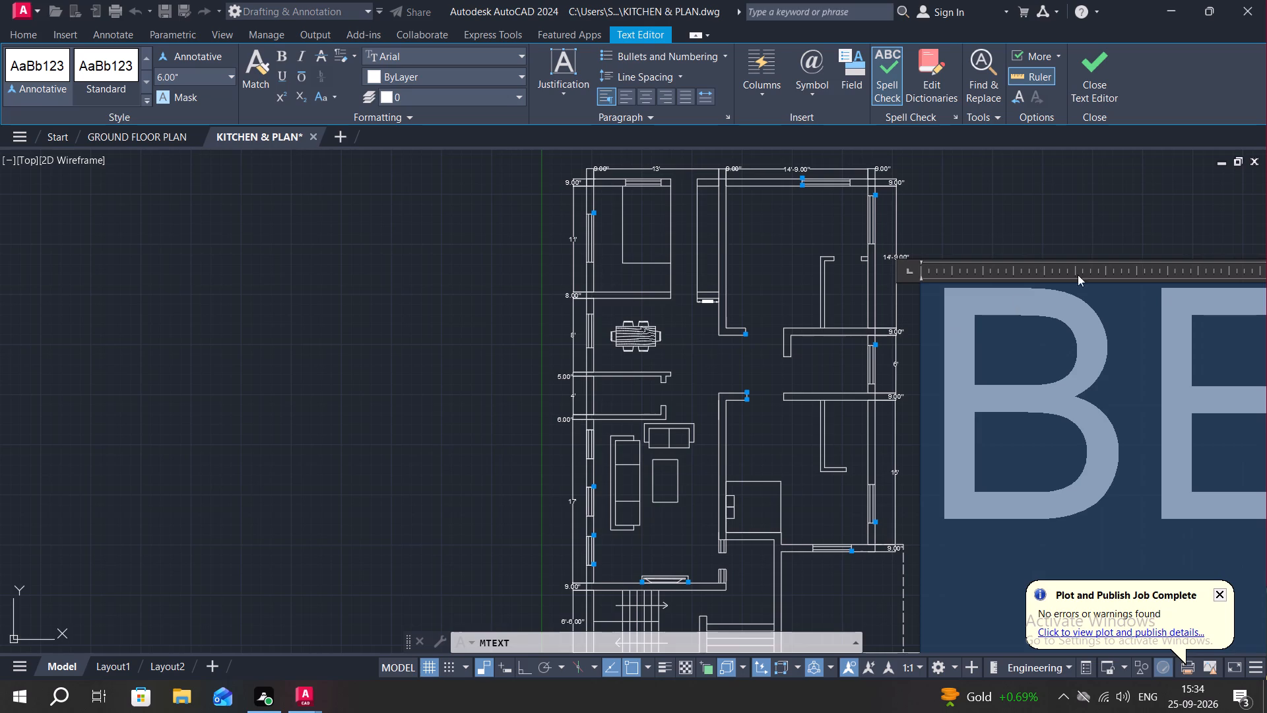
left_click(1011, 212)
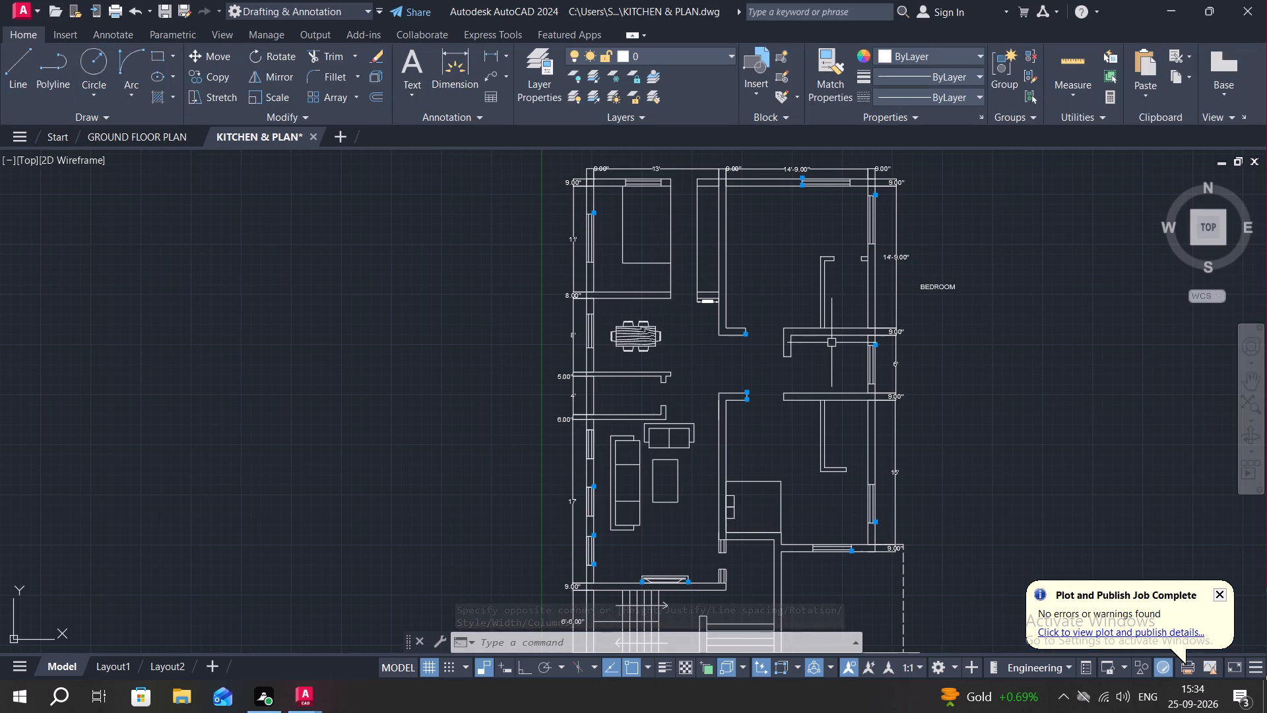
Reopen the label east of the plan for editing and extend its name to BEDROOM 1.
scroll(977, 280, "up", 2)
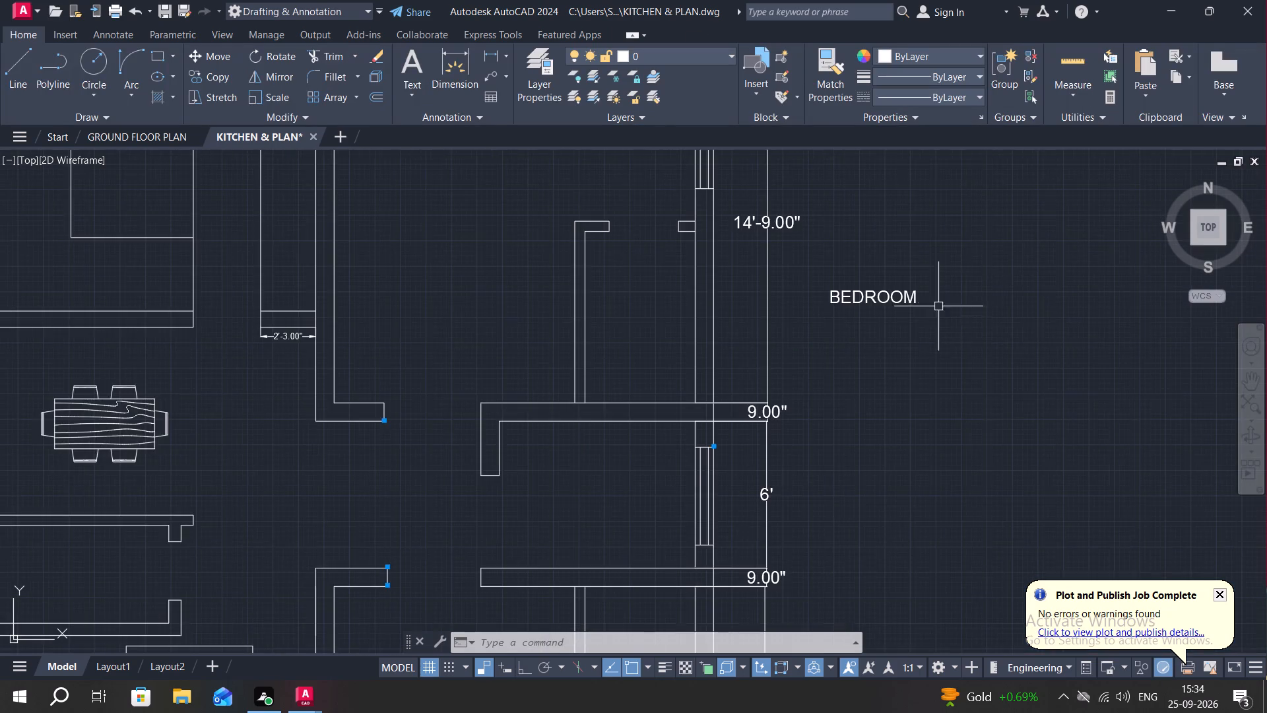
scroll(913, 297, "up", 1)
middle_click_drag(894, 300, 921, 293)
double_click(862, 283)
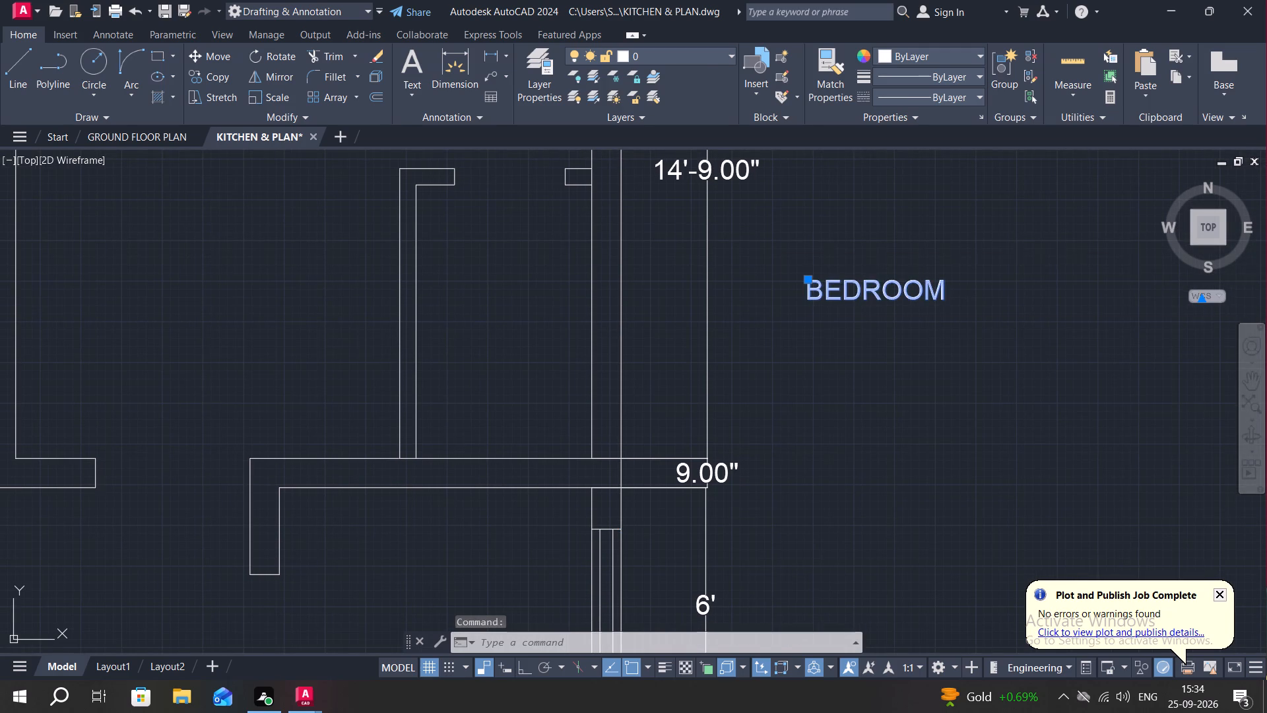
scroll(977, 293, "up", 2)
left_click(927, 283)
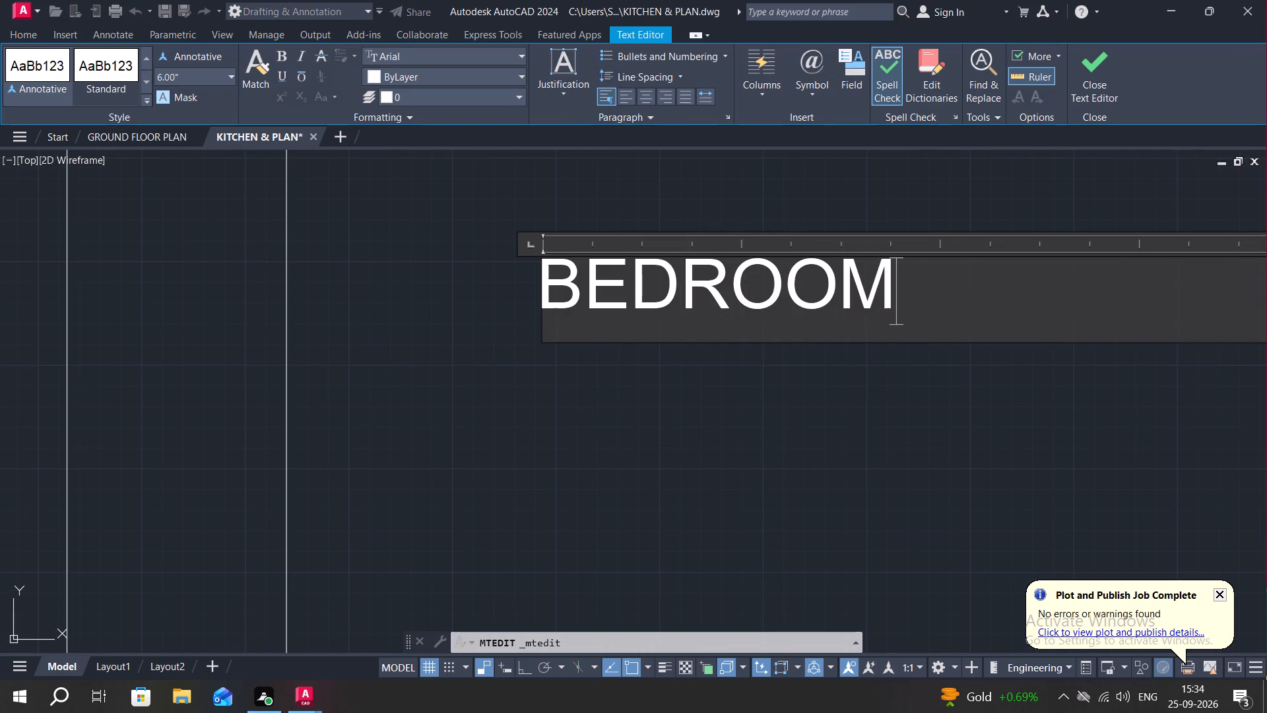
key("space")
key("1")
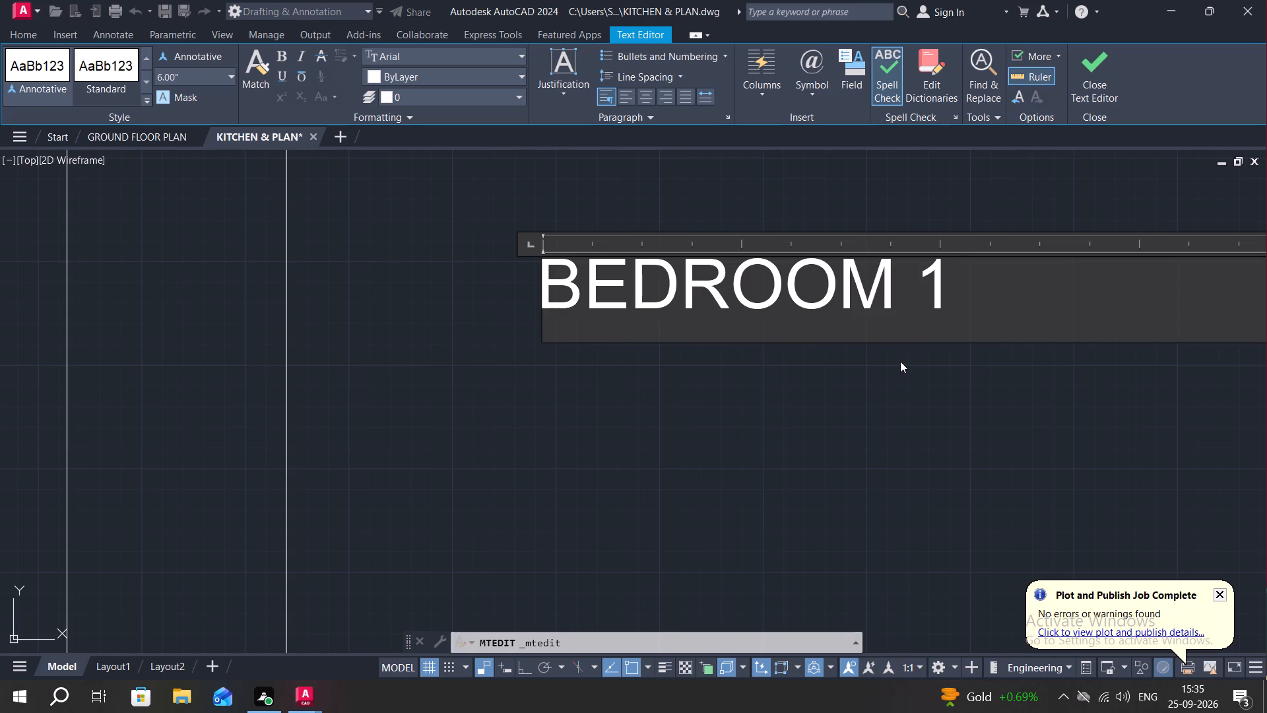
Add the room size 14'9"X14'9" as a second line beneath BEDROOM 1 and finish the text edit.
key("Return")
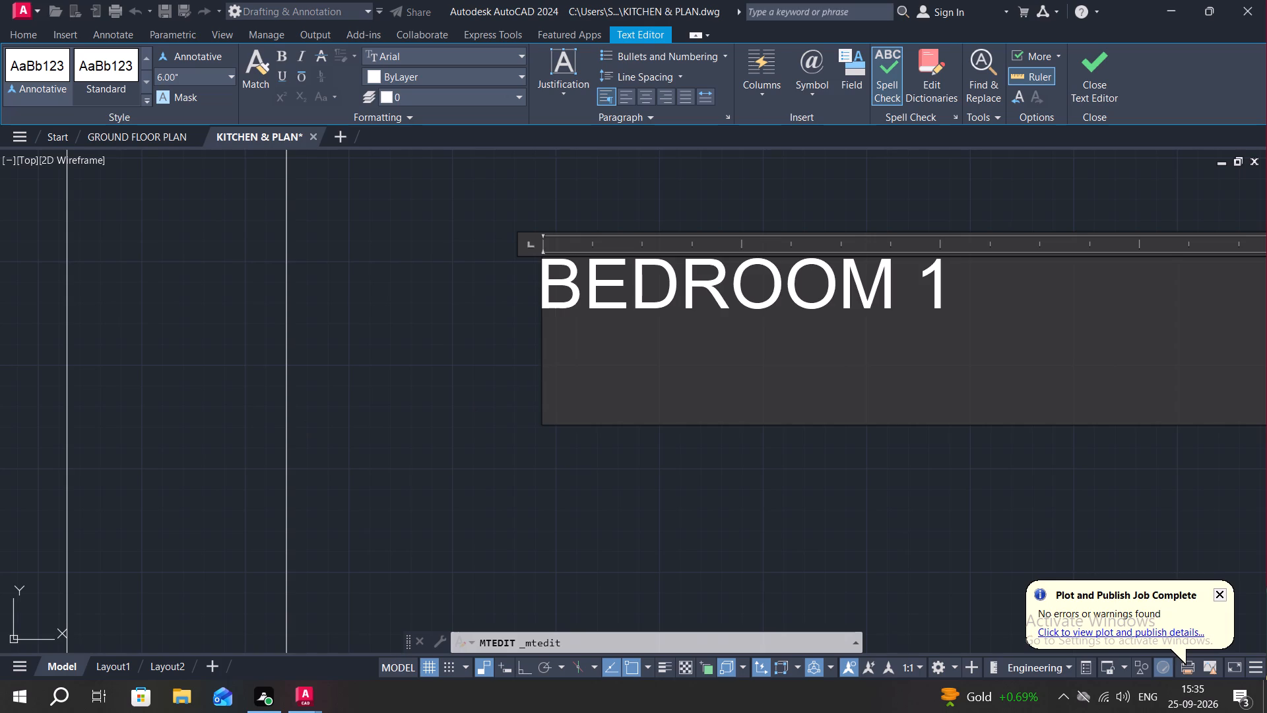
key("1")
key("4")
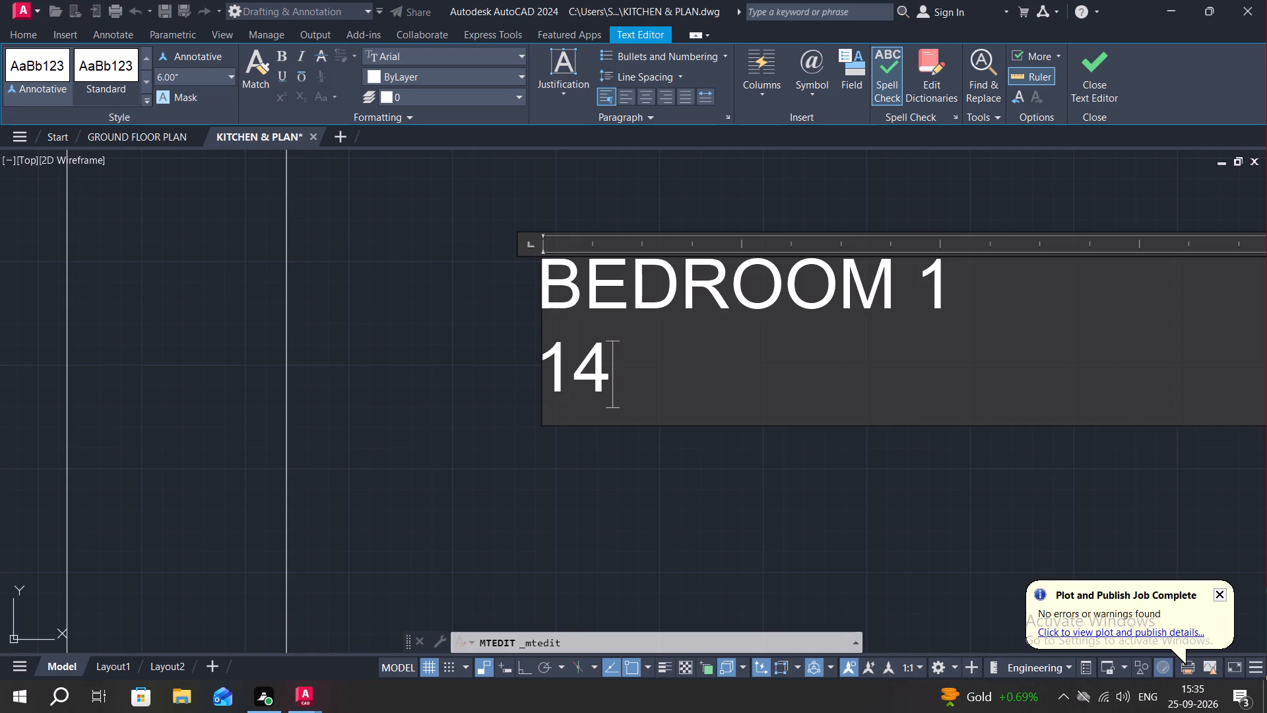
key("apostrophe")
key("9")
key("shift+quotedbl")
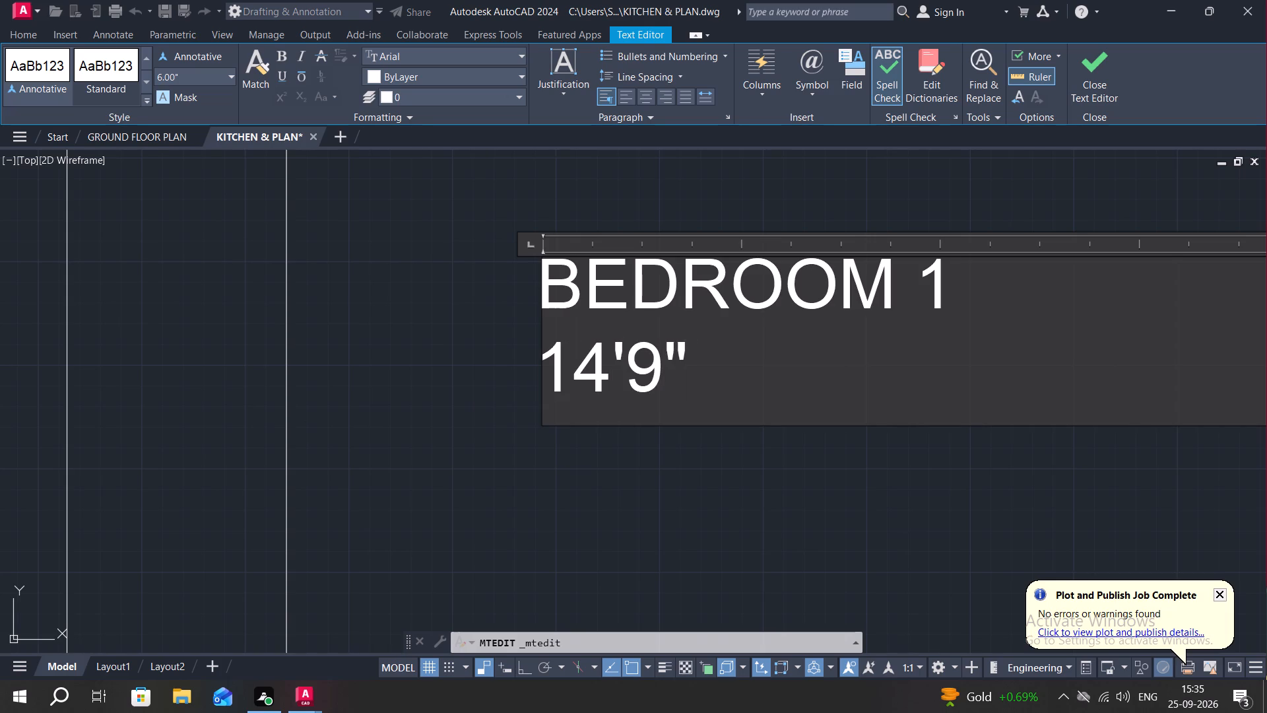
key("x")
key("1")
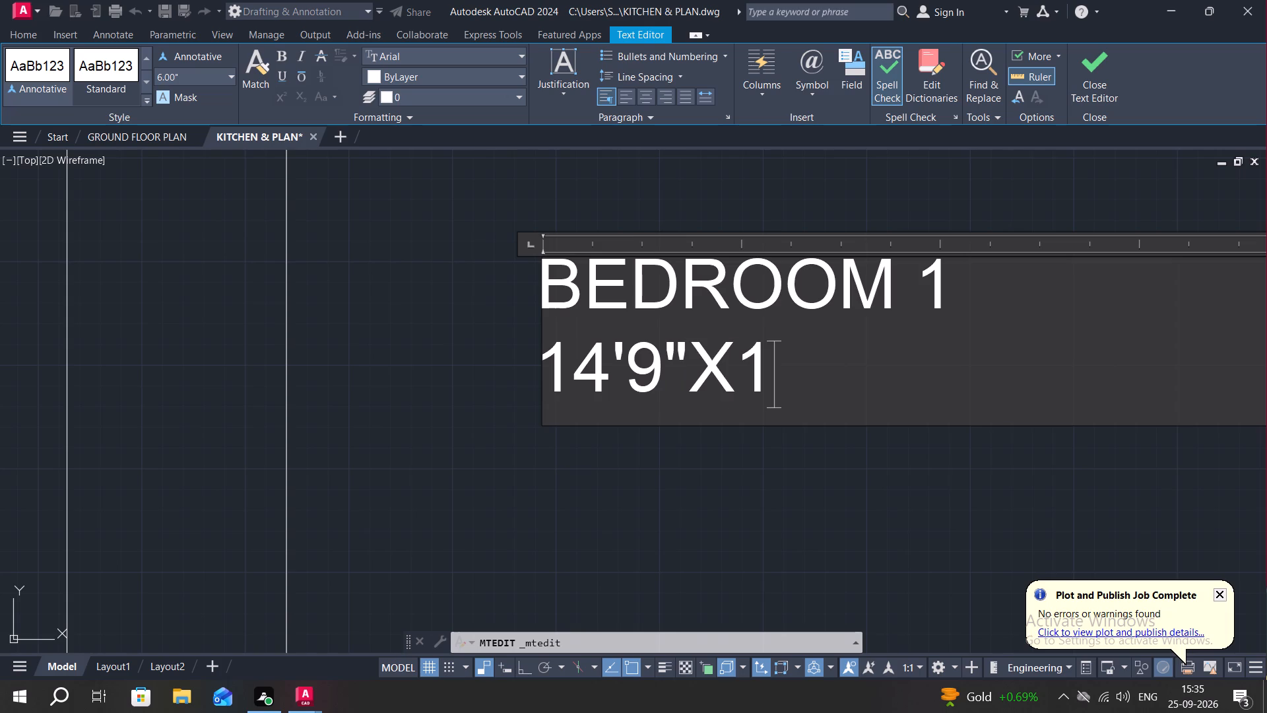
key("4")
key("apostrophe")
key("9")
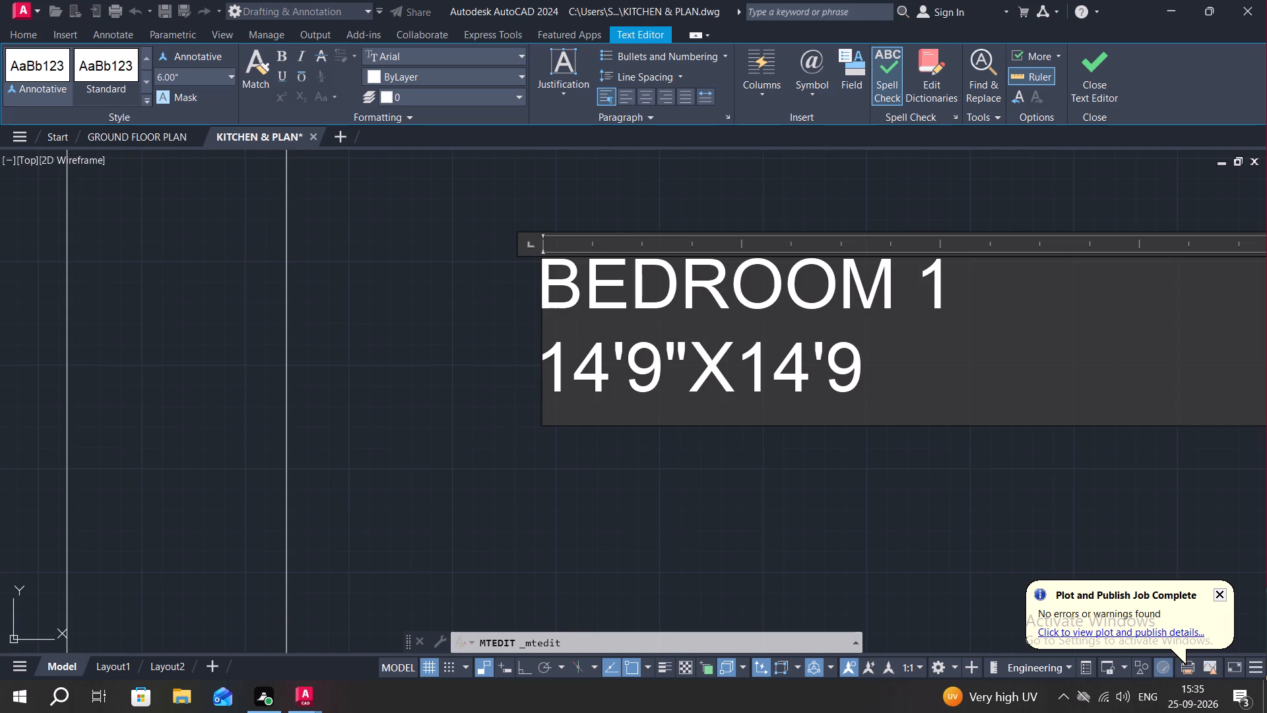
key("shift+quotedbl")
key("Return")
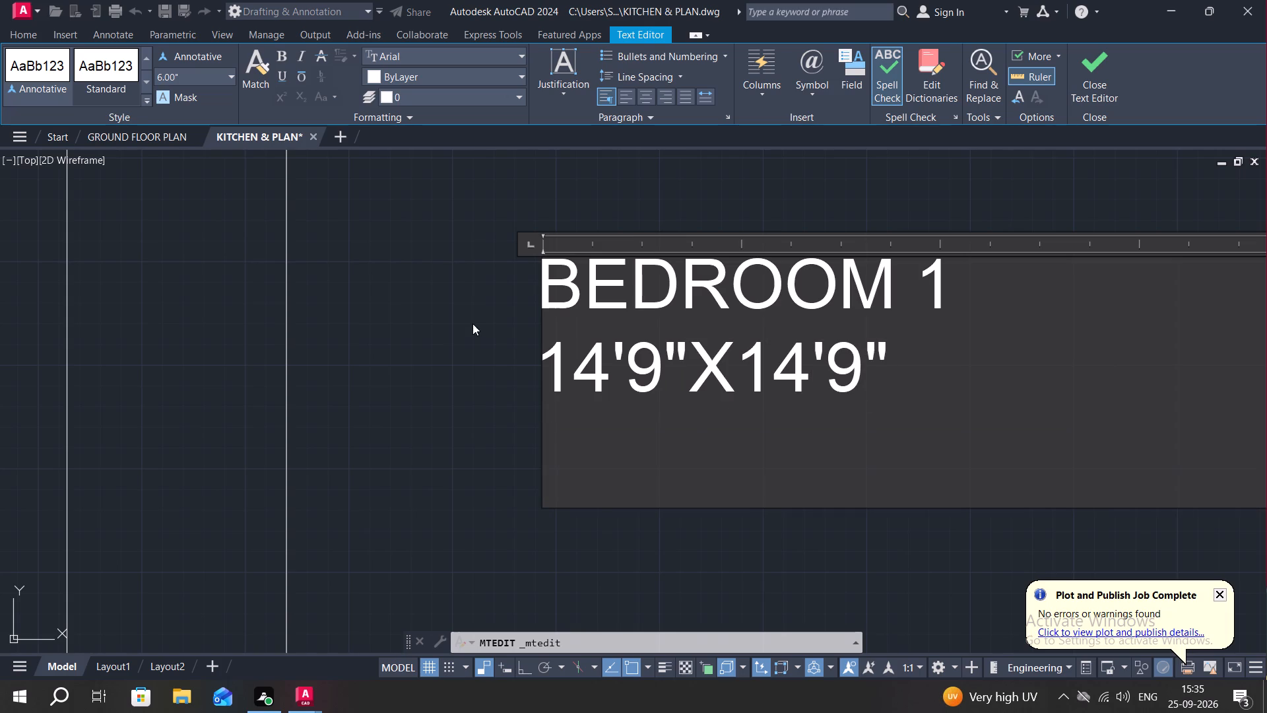
left_click(470, 323)
Copy the BEDROOM 1 label from outside the plan into the northeast bedroom, leaving the original in place.
key("c")
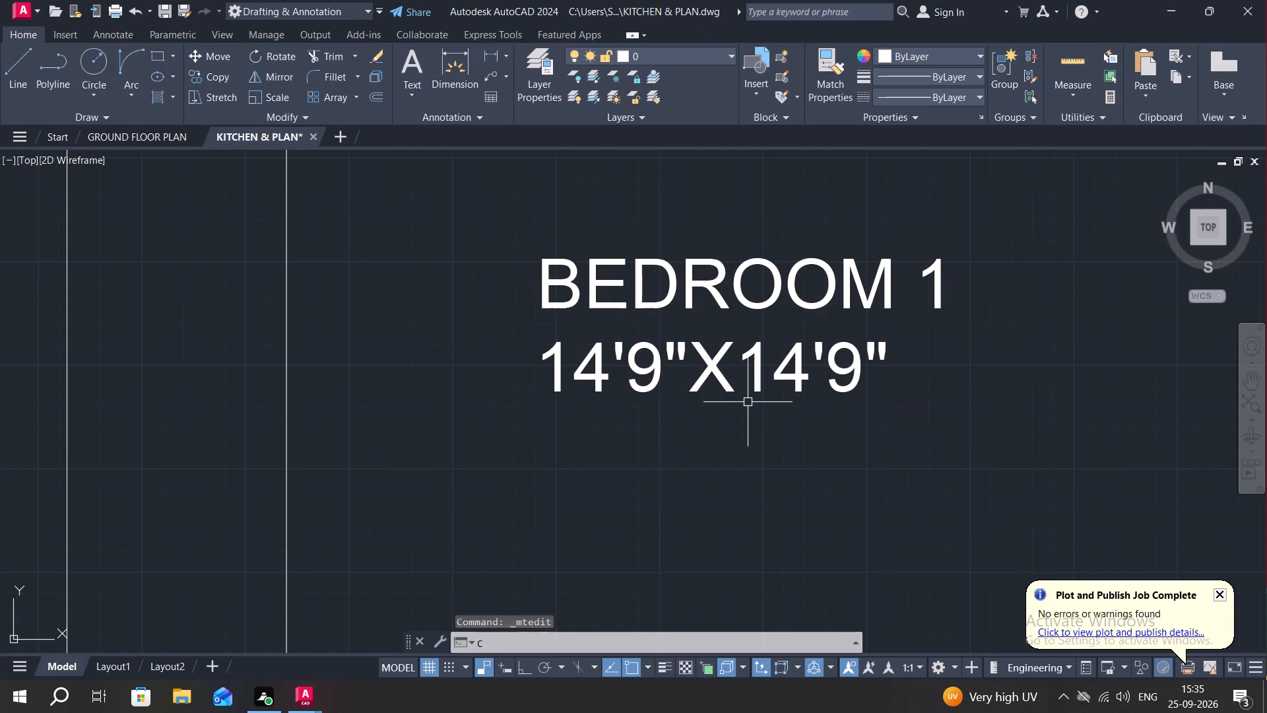
type("O")
key("space")
left_click(712, 364)
right_click(712, 364)
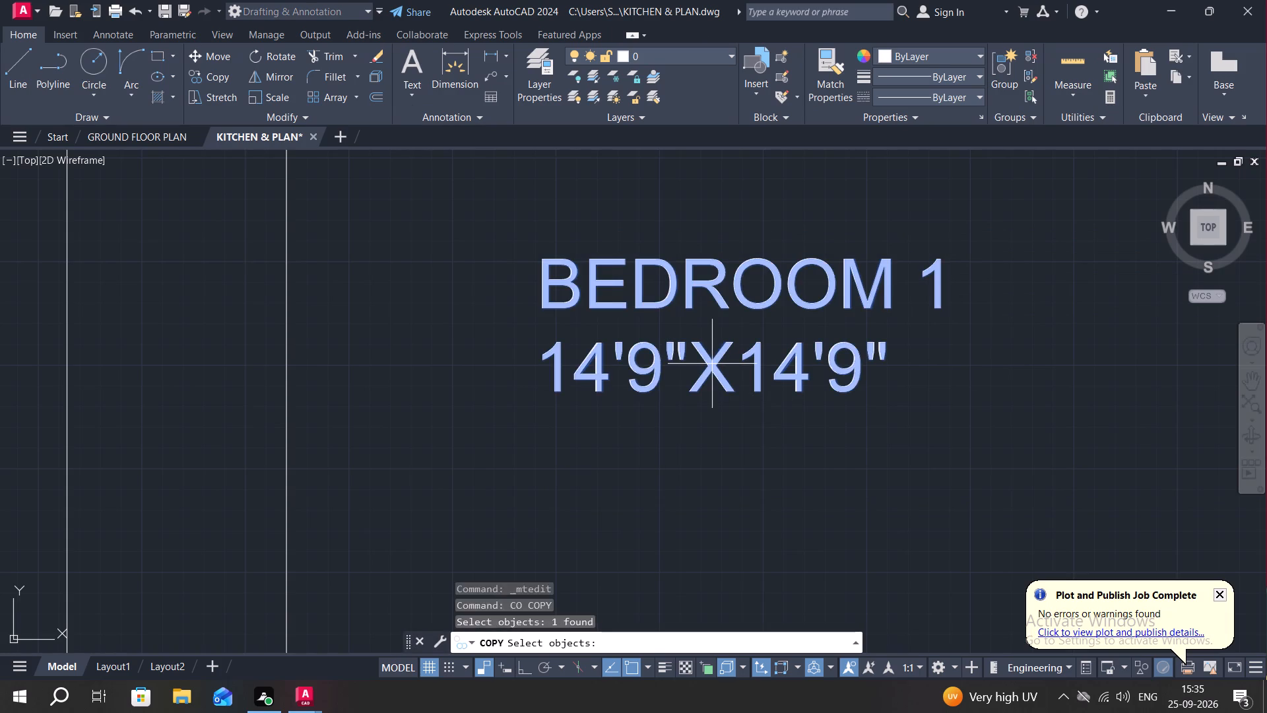
left_click(712, 364)
scroll(718, 366, "down", 4)
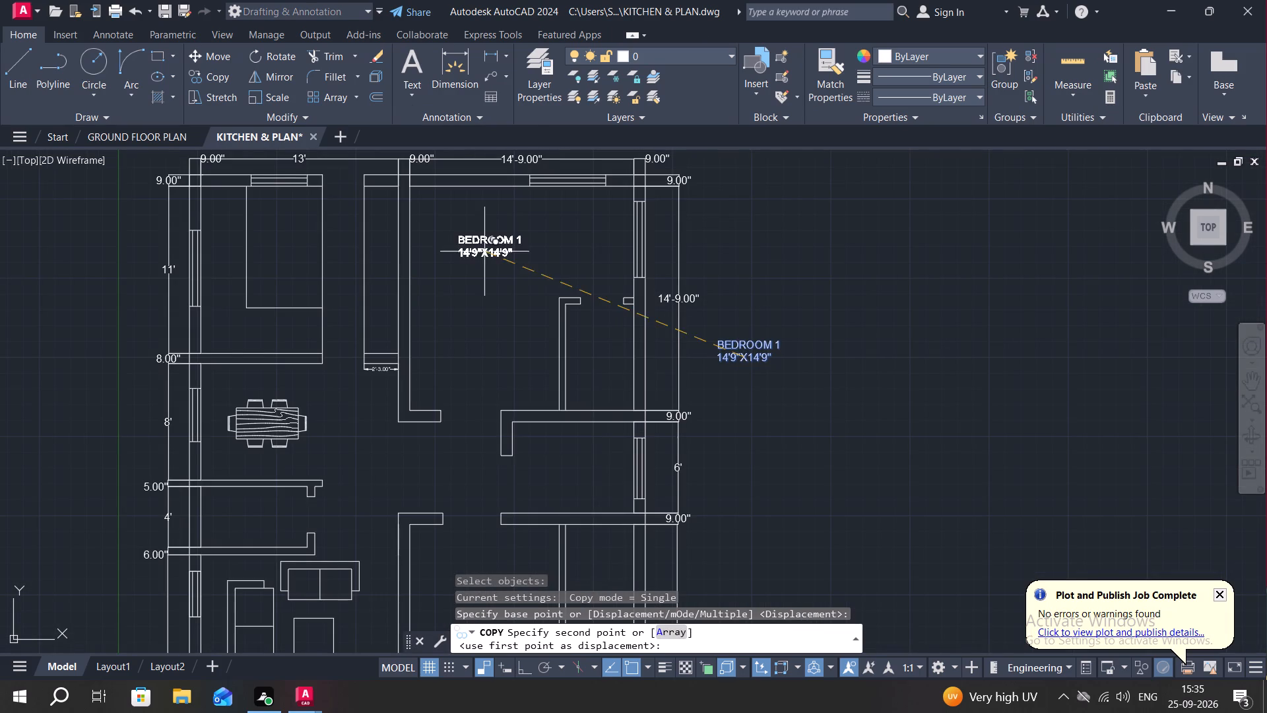
scroll(528, 271, "up", 2)
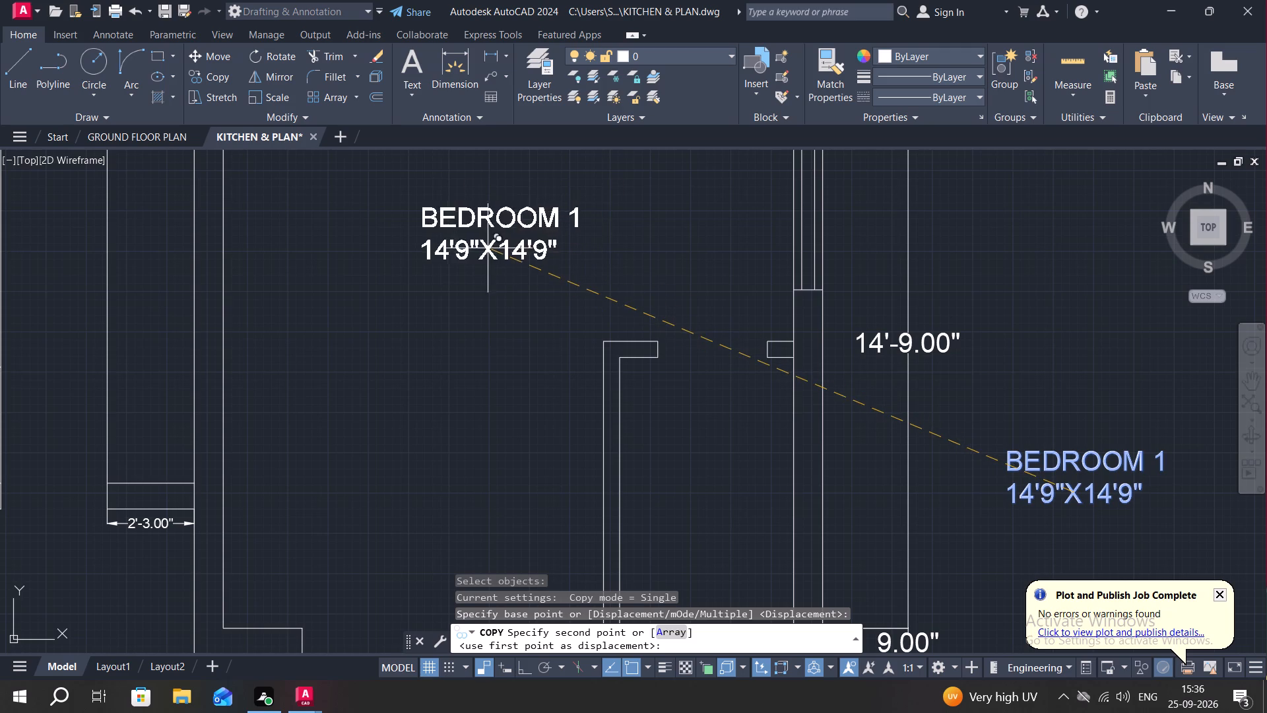
left_click(416, 237)
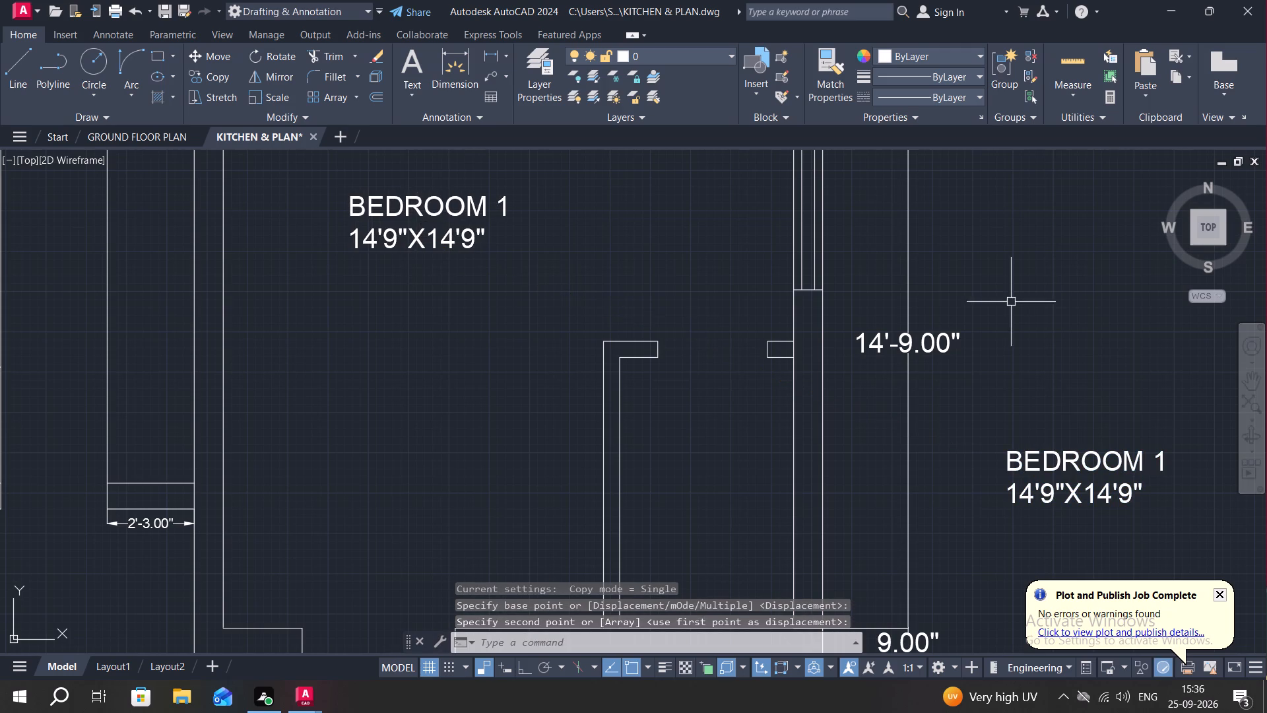
Edit the original label east of the plan so its first line reads BEDROOM 2.
middle_click_drag(1074, 459, 1040, 325)
double_click(1044, 327)
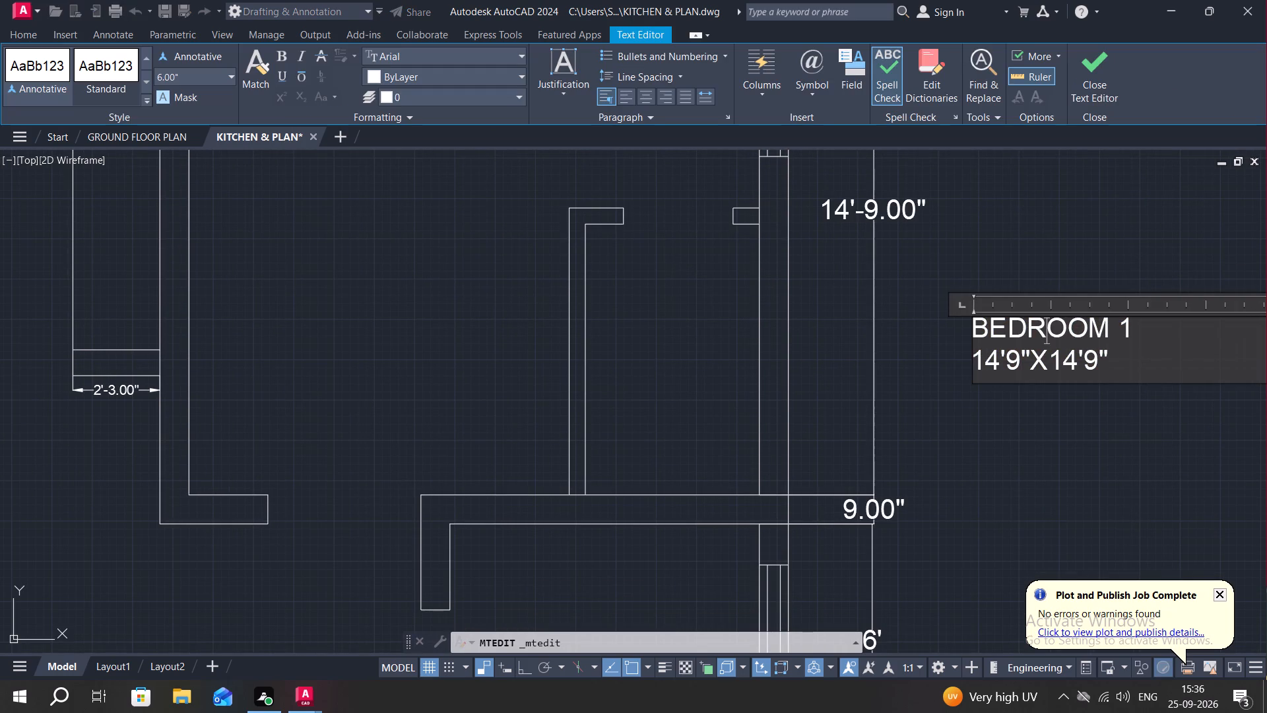
left_click(1133, 325)
key("BackSpace")
key("2")
Replace the room size under BEDROOM 2 with 13'6"X15'6" and finish the text edit.
left_click(1116, 358)
key("BackSpace")
key("BackSpace")
key("BackSpace")
key("BackSpace")
key("BackSpace")
key("BackSpace")
key("BackSpace")
key("BackSpace")
key("BackSpace")
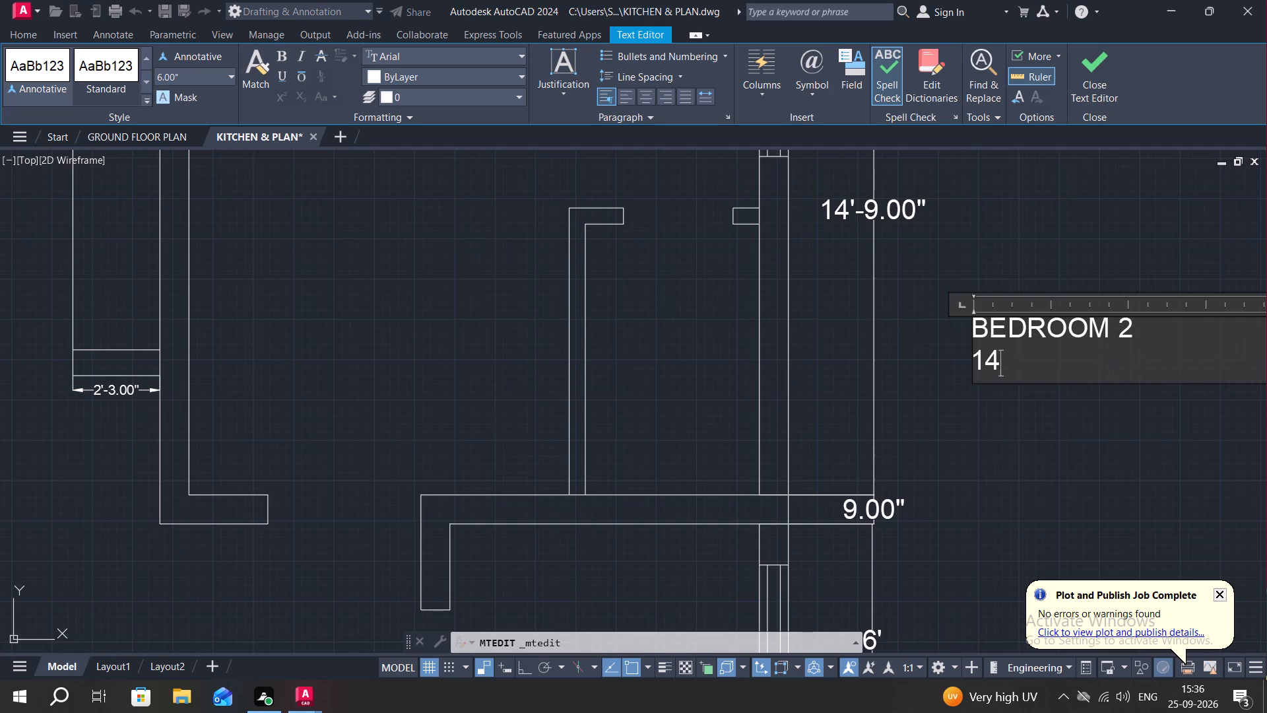
key("BackSpace")
key("3")
key("apostrophe")
type("6\"")
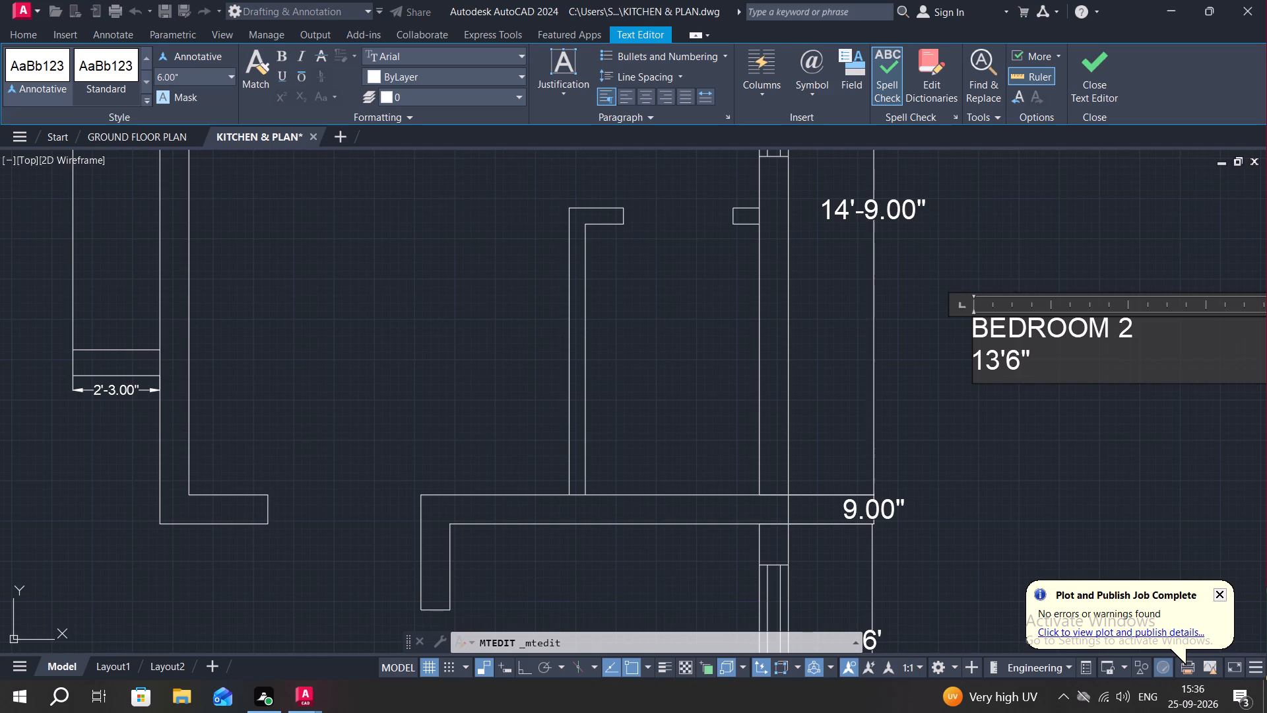
key("x")
type("15")
key("apostrophe")
type("6\"")
key("Return")
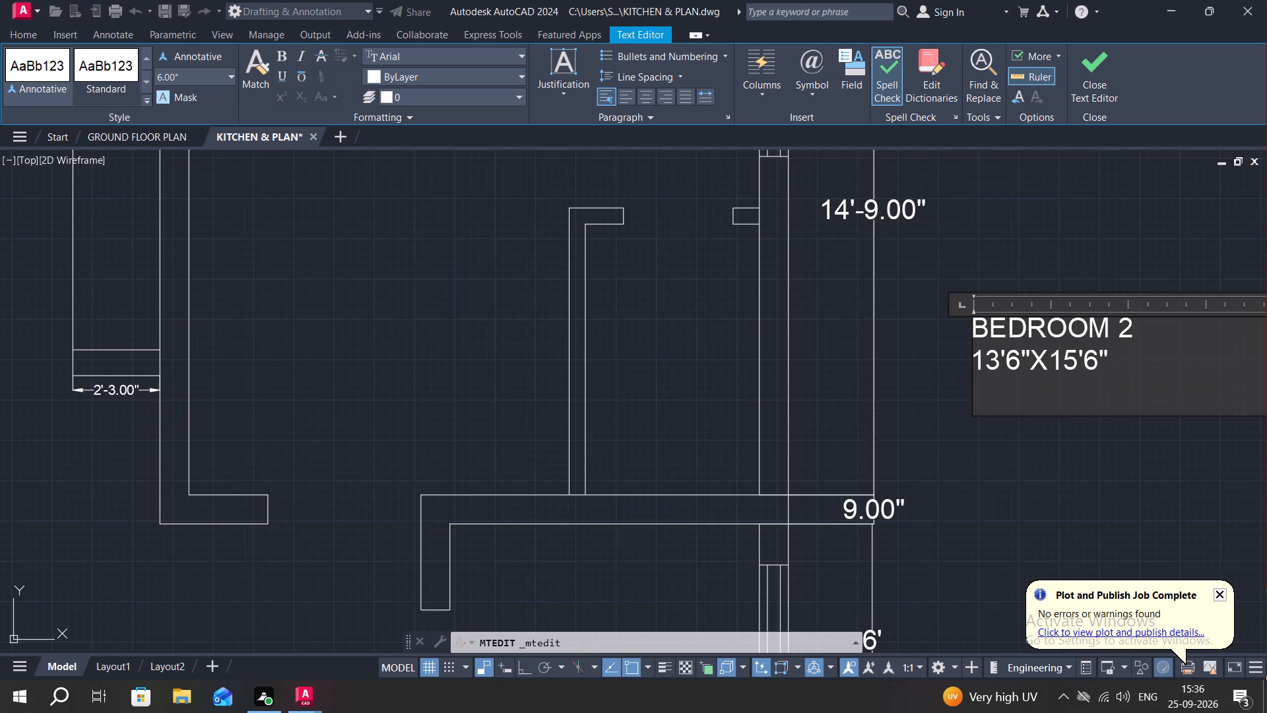
left_click(946, 318)
Copy the BEDROOM 2 label from east of the plan into the southeast bedroom, beside the bed, leaving the original in place.
key("c")
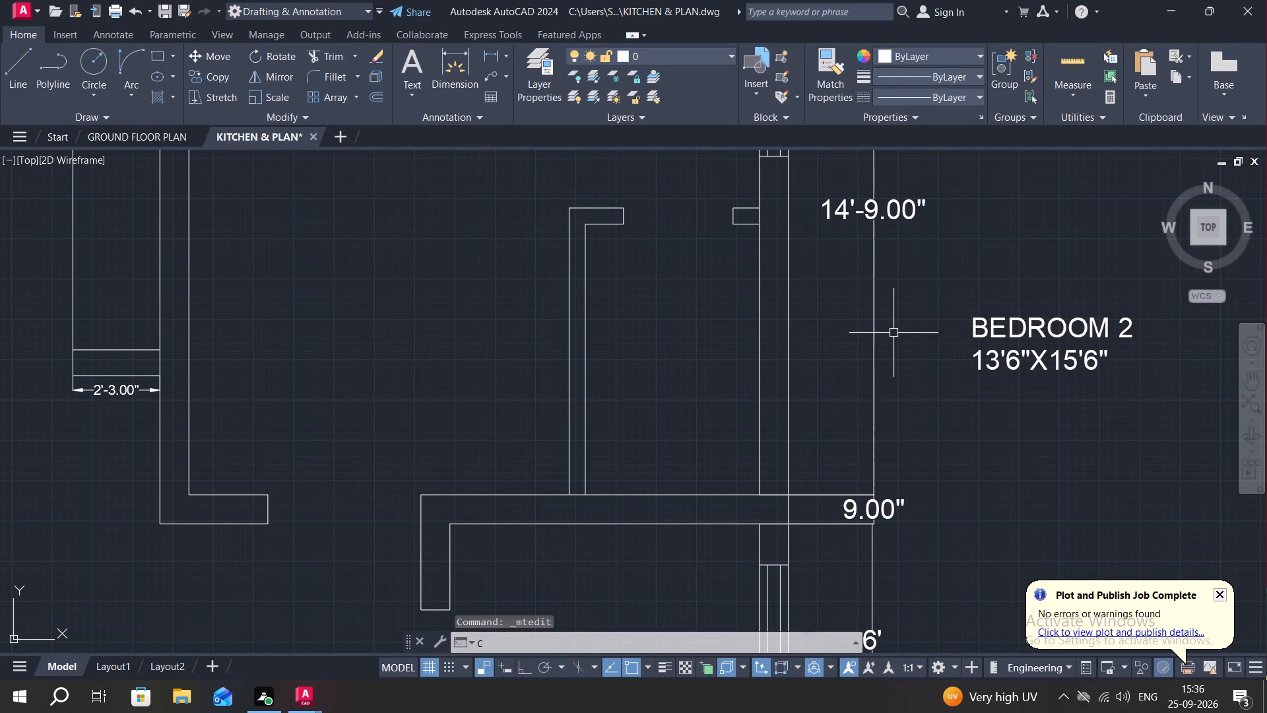
type("O")
key("space")
left_click(999, 323)
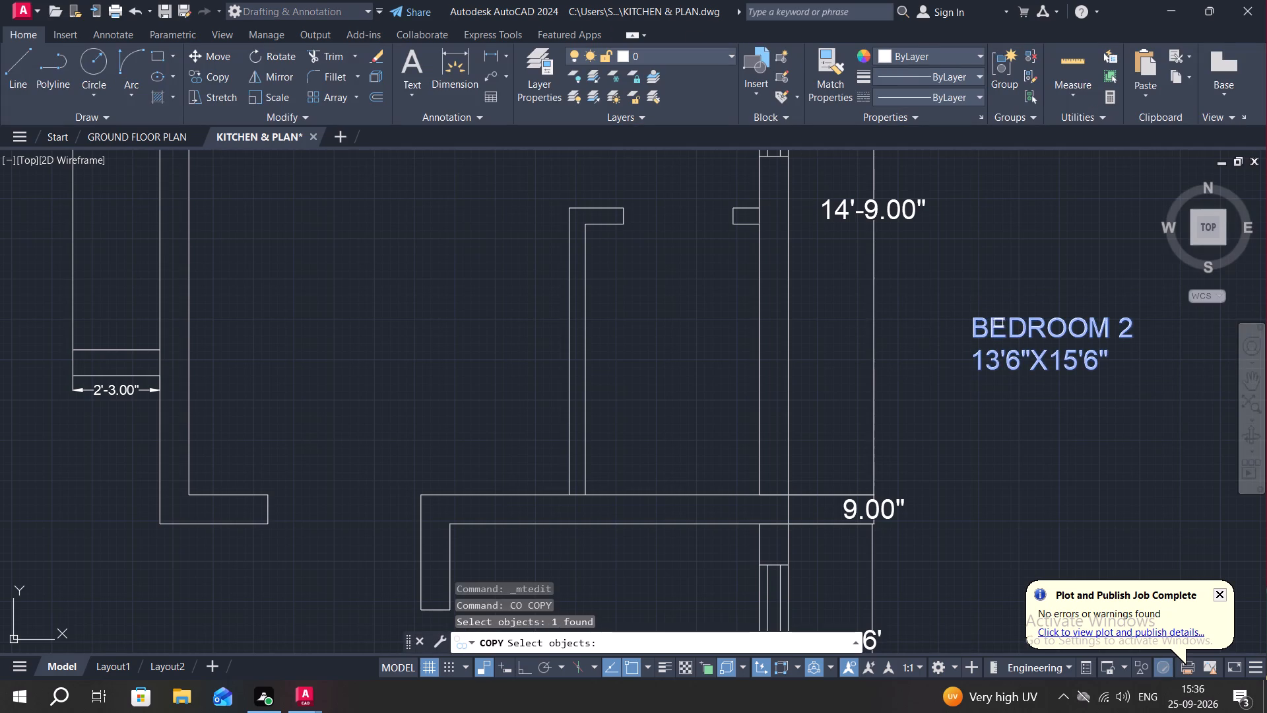
right_click(995, 323)
left_click(995, 323)
scroll(873, 364, "down", 5)
scroll(817, 432, "up", 3)
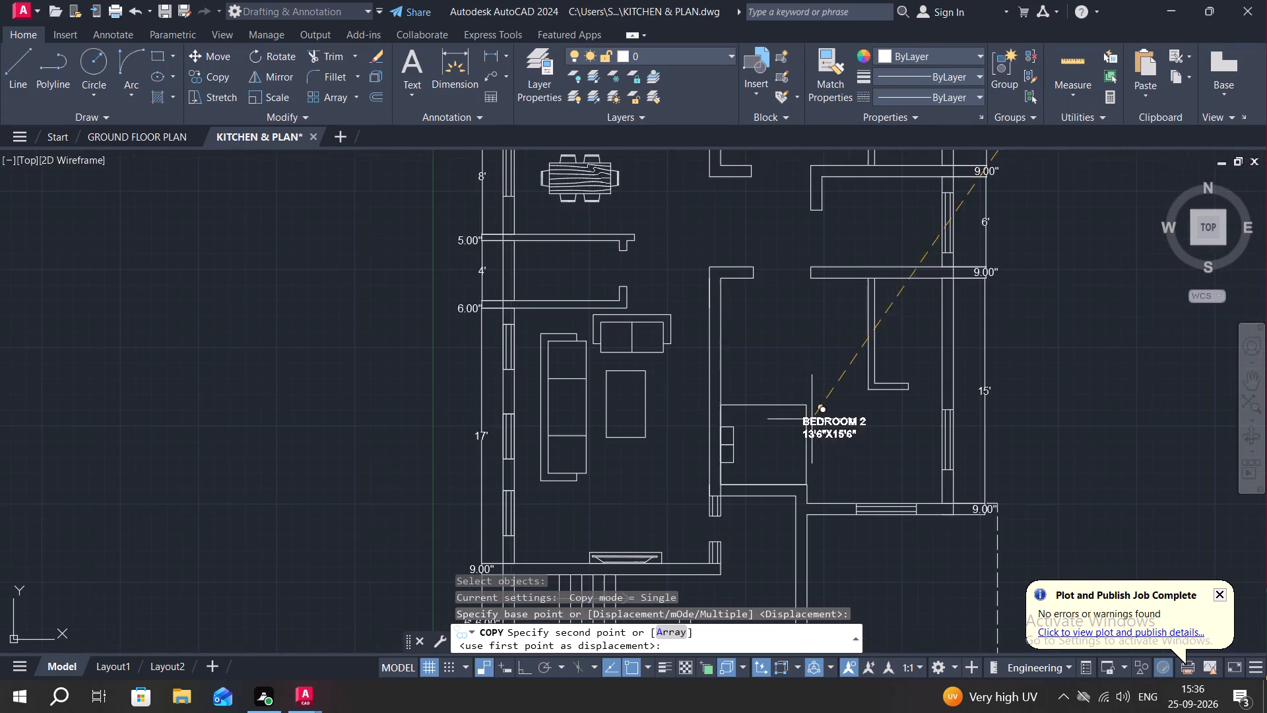
scroll(760, 372, "up", 3)
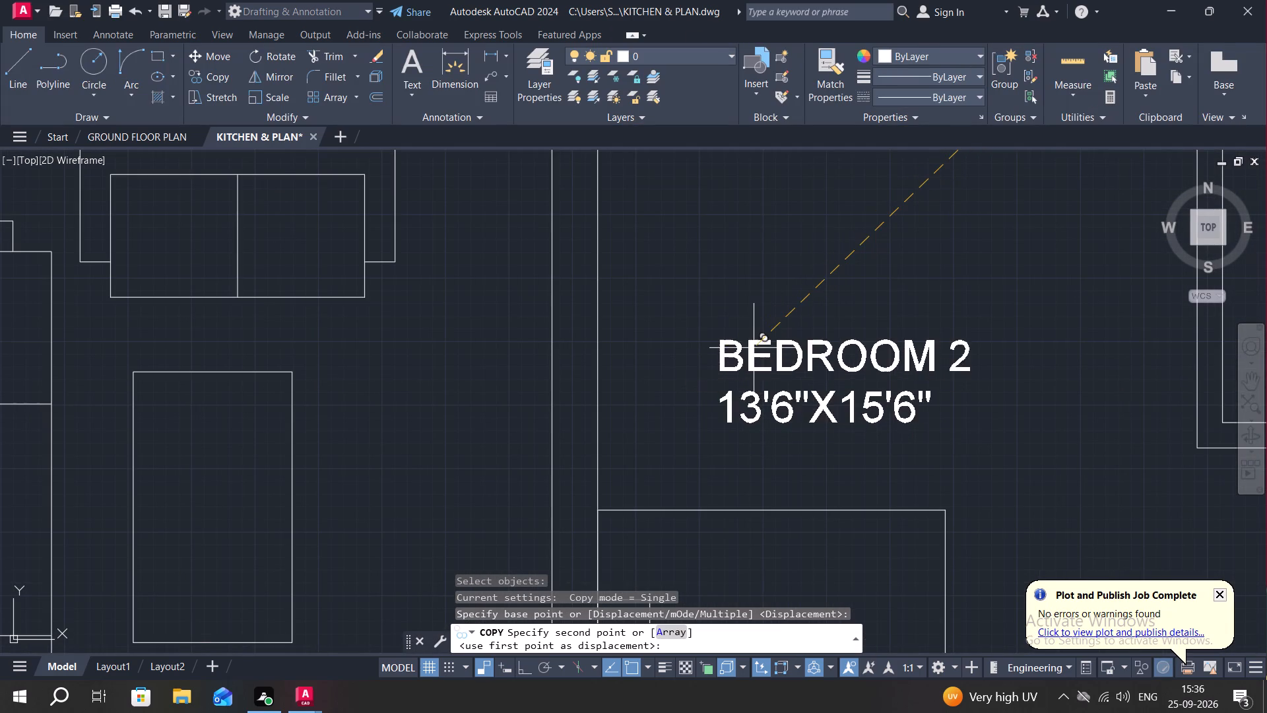
scroll(754, 348, "down", 1)
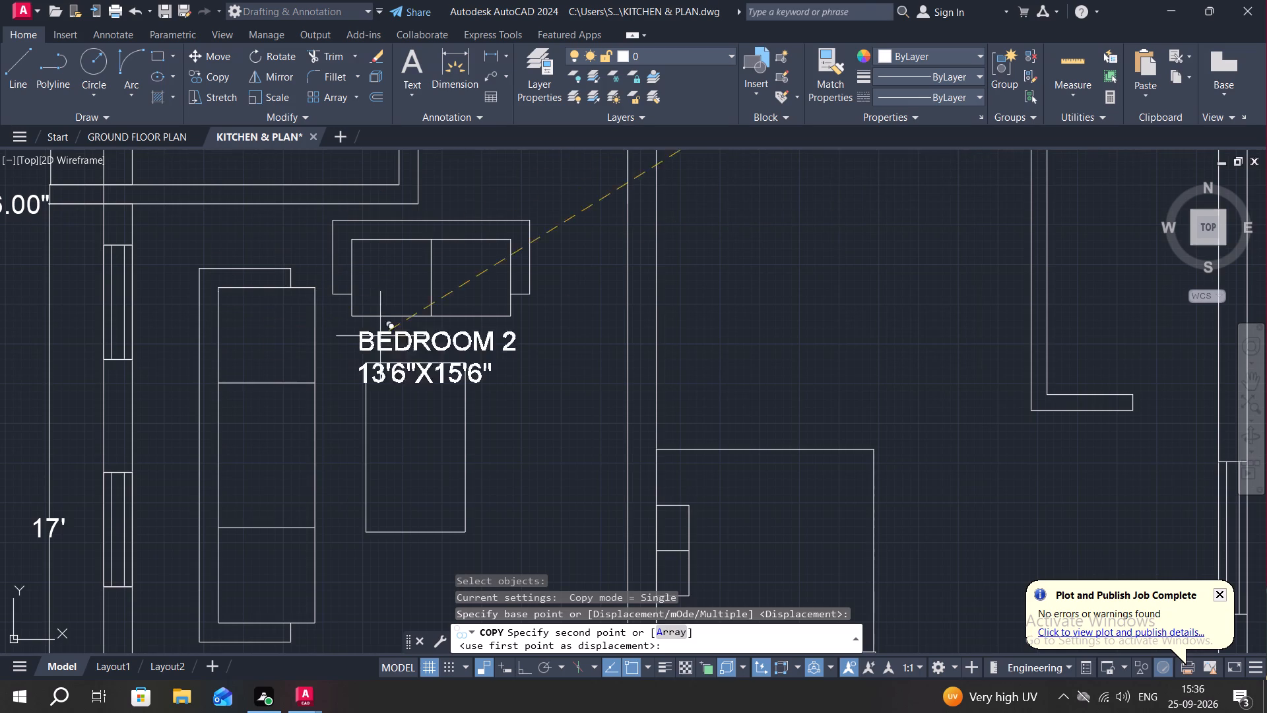
scroll(719, 337, "down", 1)
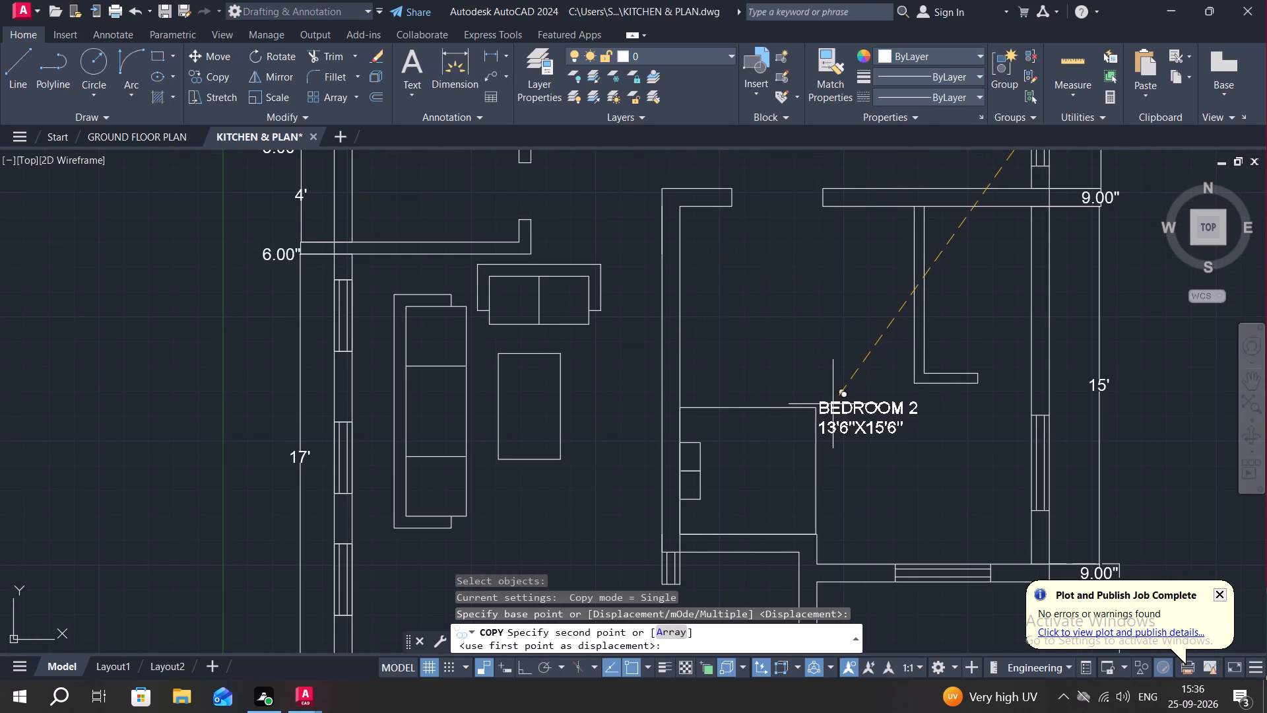
left_click(833, 404)
Replace both lines of the original BEDROOM 2 label east of the plan with the single word PARKING.
scroll(902, 424, "down", 2)
middle_click_drag(921, 404, 695, 504)
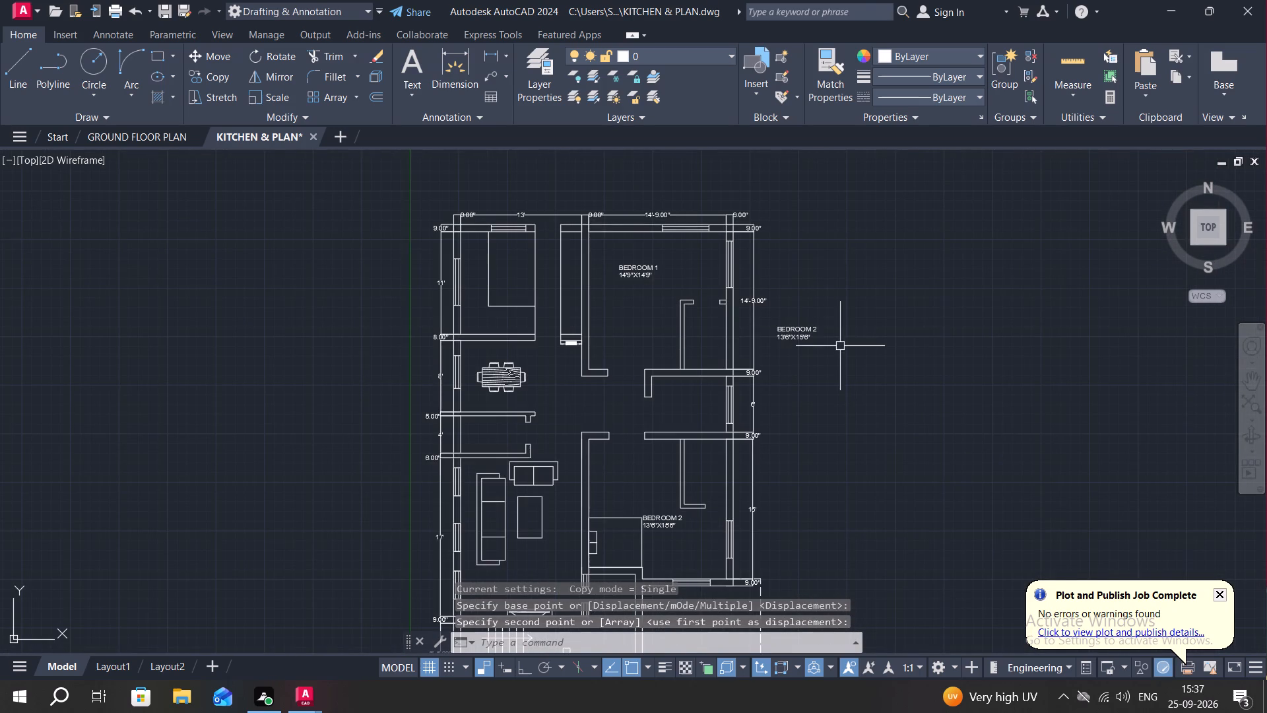
scroll(822, 328, "up", 2)
double_click(798, 326)
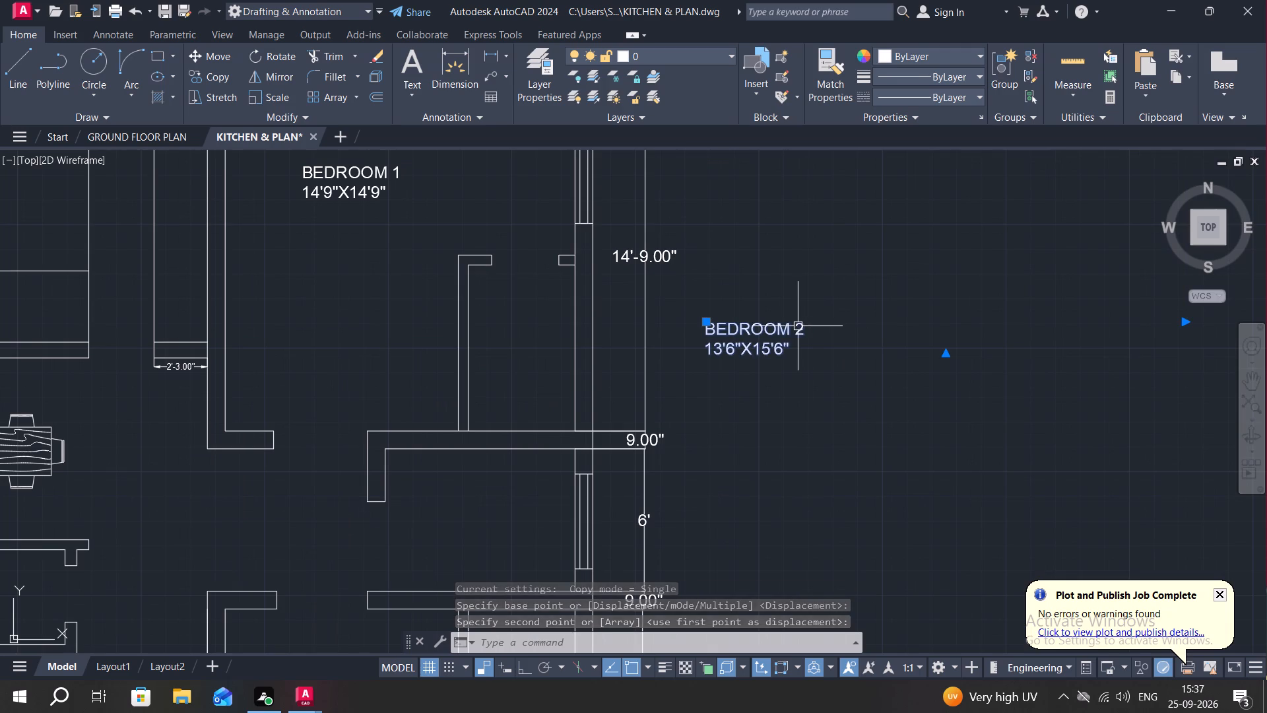
left_click(822, 331)
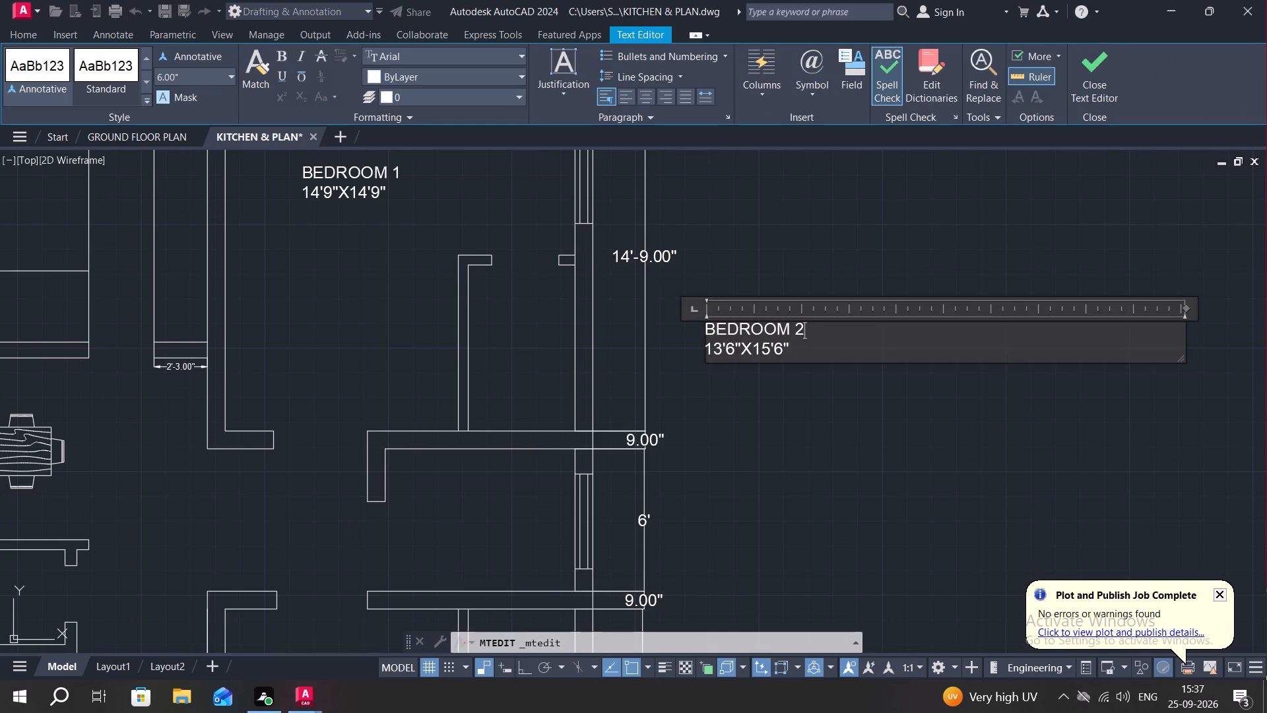
key("BackSpace")
key("BackSpace")
key("BackSpace")
key("BackSpace")
key("BackSpace")
key("BackSpace")
key("BackSpace")
key("BackSpace")
key("BackSpace")
key("BackSpace")
key("BackSpace")
key("BackSpace")
key("BackSpace")
key("BackSpace")
key("BackSpace")
key("BackSpace")
key("BackSpace")
key("BackSpace")
key("BackSpace")
key("BackSpace")
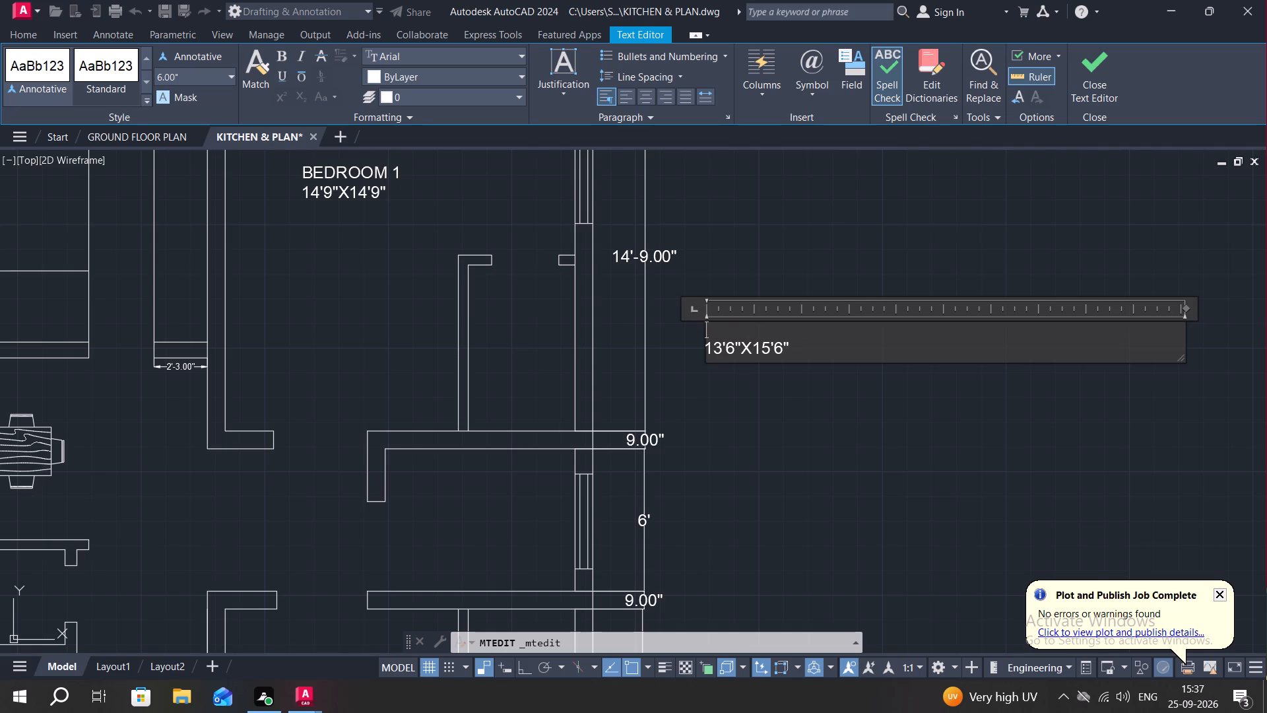
key("BackSpace")
key("BackSpace")
key("BackSpace")
left_click(797, 351)
key("BackSpace")
key("BackSpace")
key("BackSpace")
key("BackSpace")
key("BackSpace")
key("BackSpace")
key("BackSpace")
key("BackSpace")
key("BackSpace")
key("BackSpace")
key("BackSpace")
key("BackSpace")
key("BackSpace")
key("BackSpace")
key("BackSpace")
key("BackSpace")
key("BackSpace")
key("BackSpace")
key("BackSpace")
key("BackSpace")
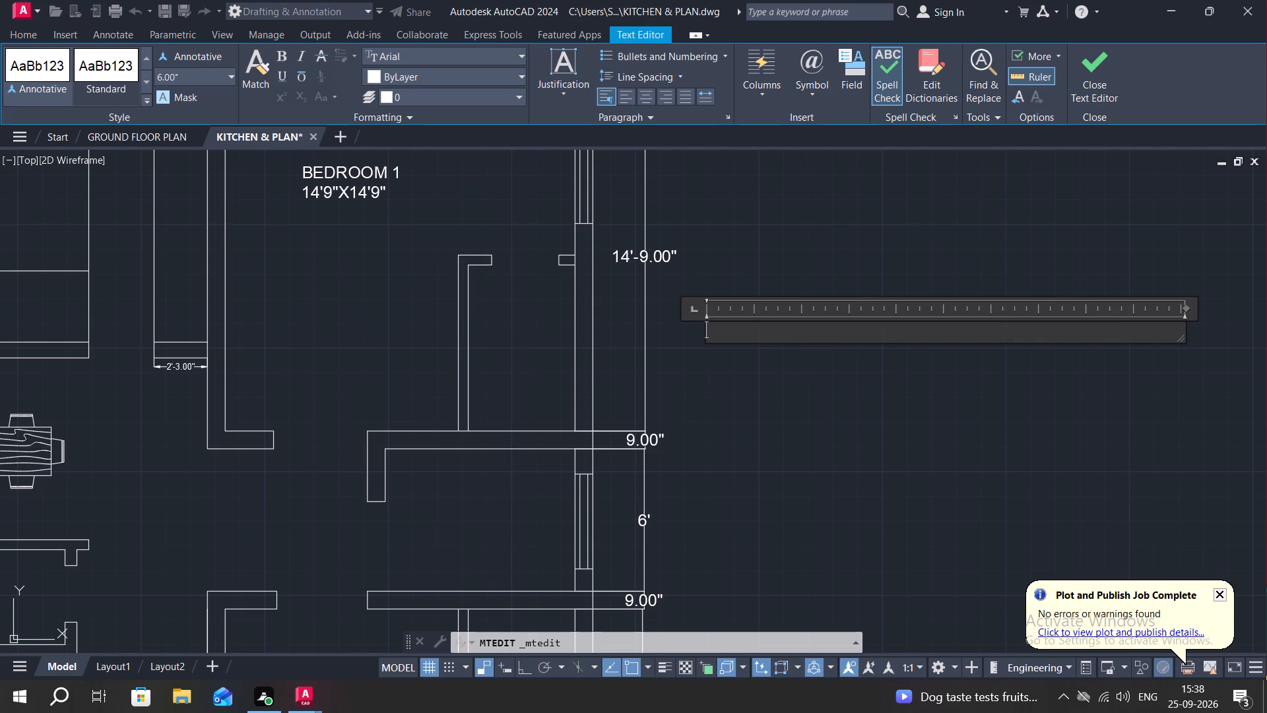
key("p")
type("ARKING")
left_click(682, 361)
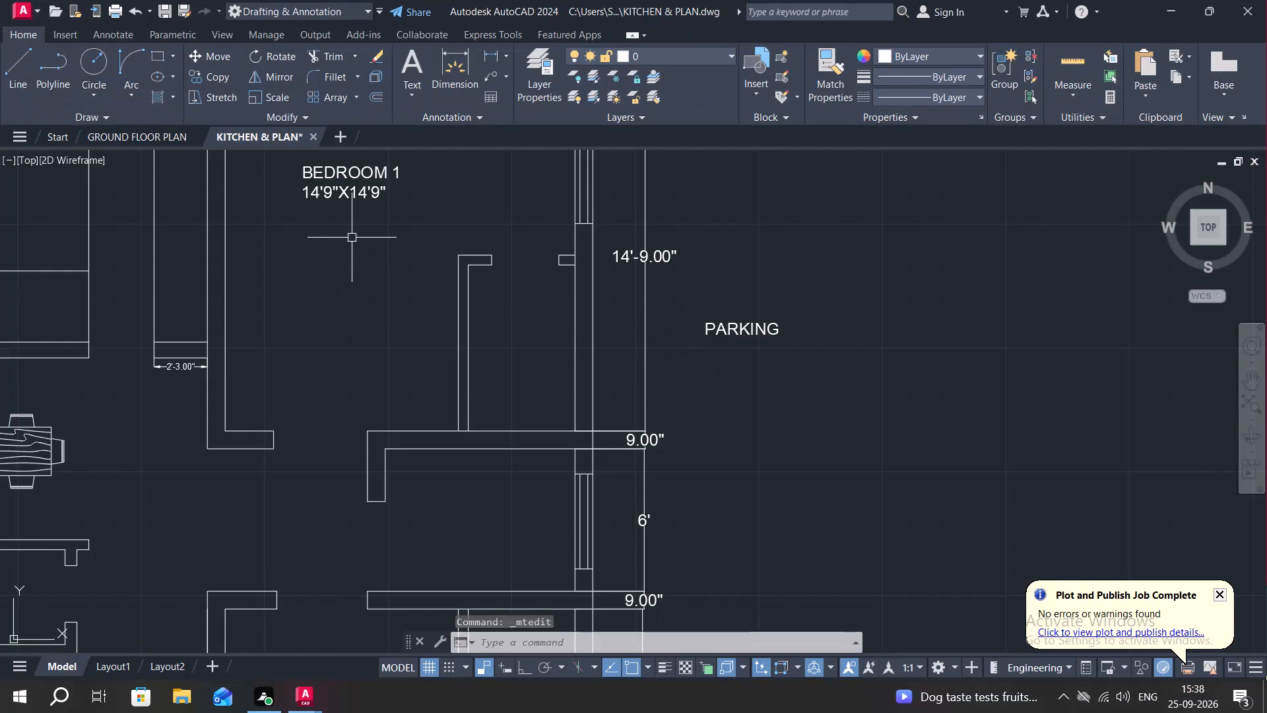
Copy the BEDROOM 1 label from the northeast bedroom to the empty space just below the PARKING label.
type("CO")
key("space")
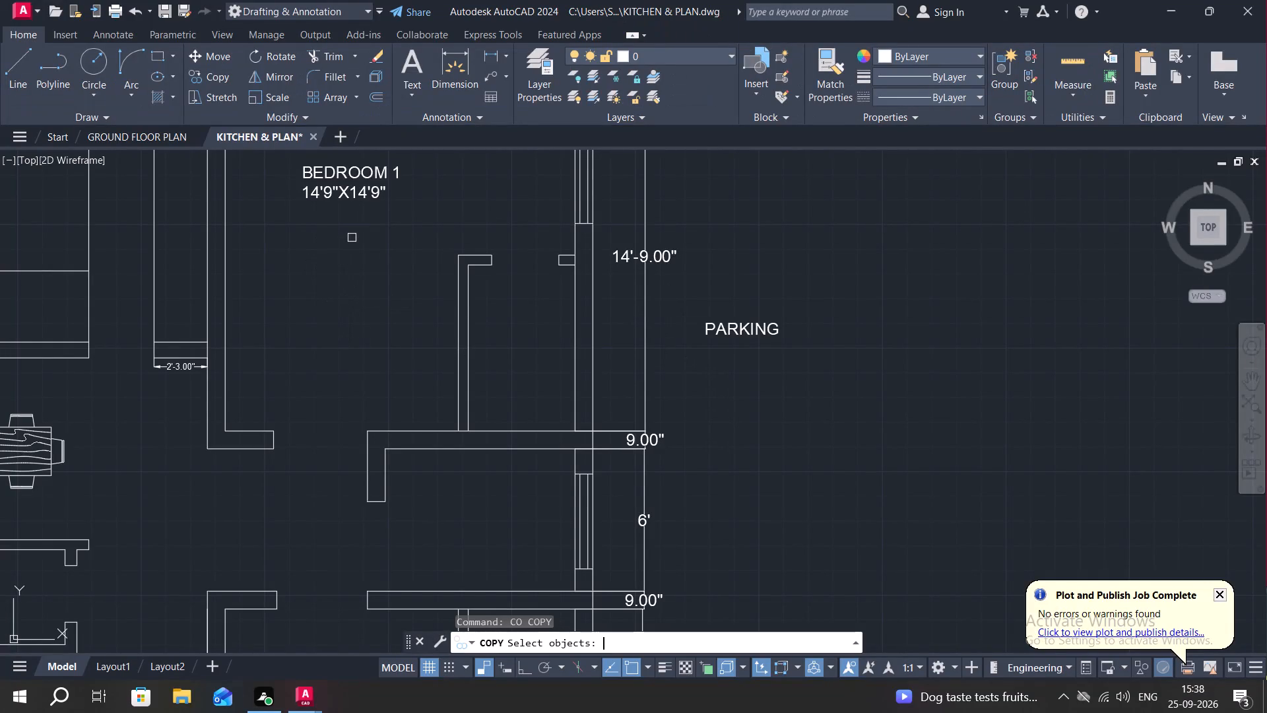
left_click(348, 174)
right_click(348, 172)
left_click(348, 172)
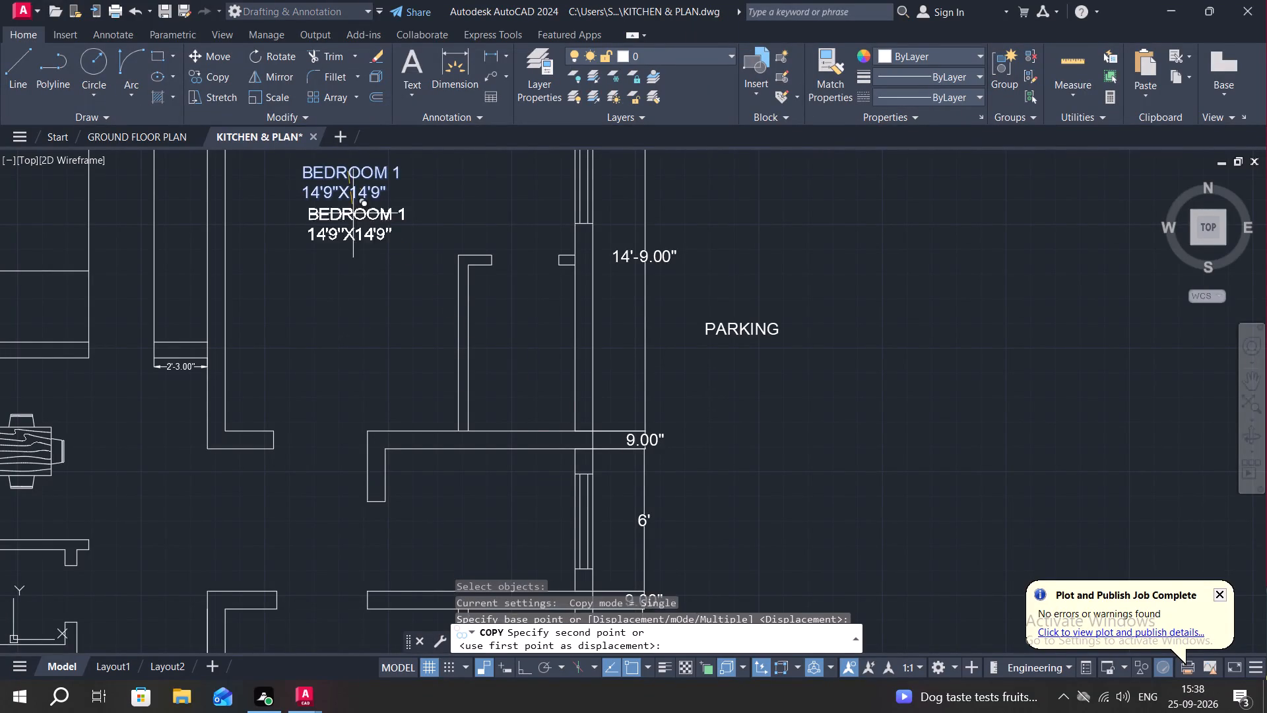
left_click(730, 403)
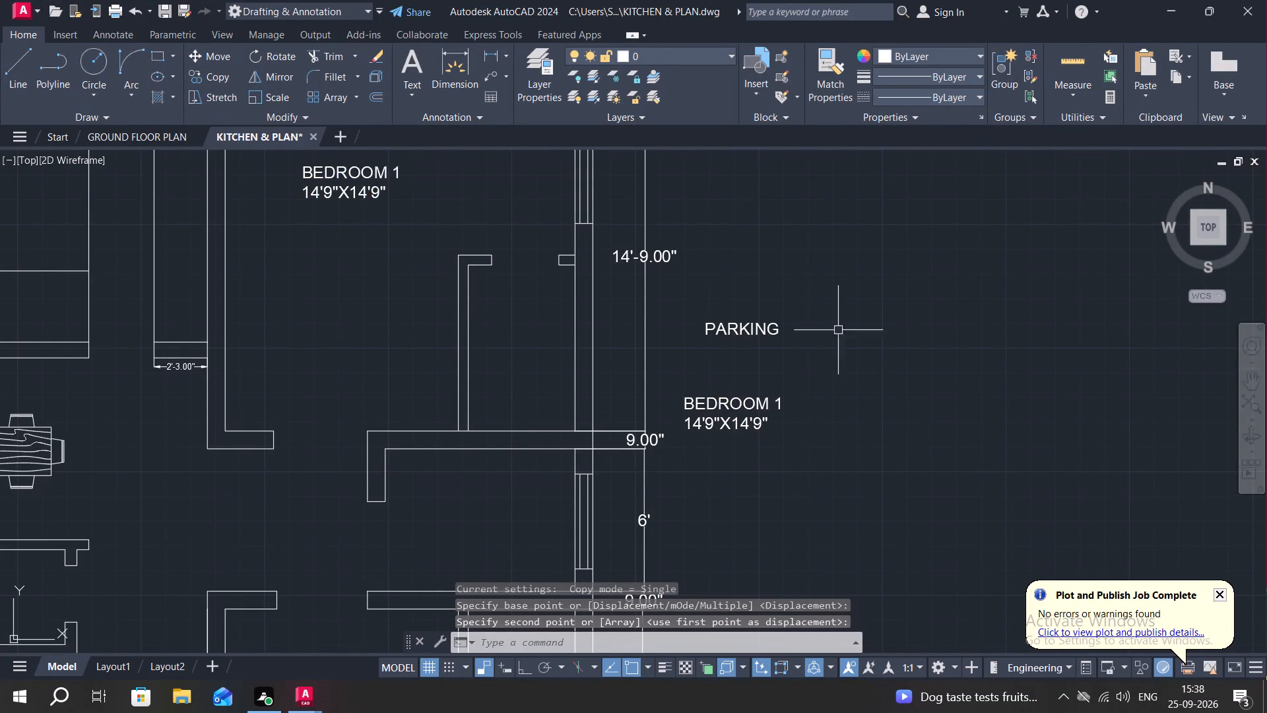
Change the first line of the BEDROOM 1 copy outside the plan to STUDY ROOM and finish the text edit.
double_click(734, 403)
left_click(800, 413)
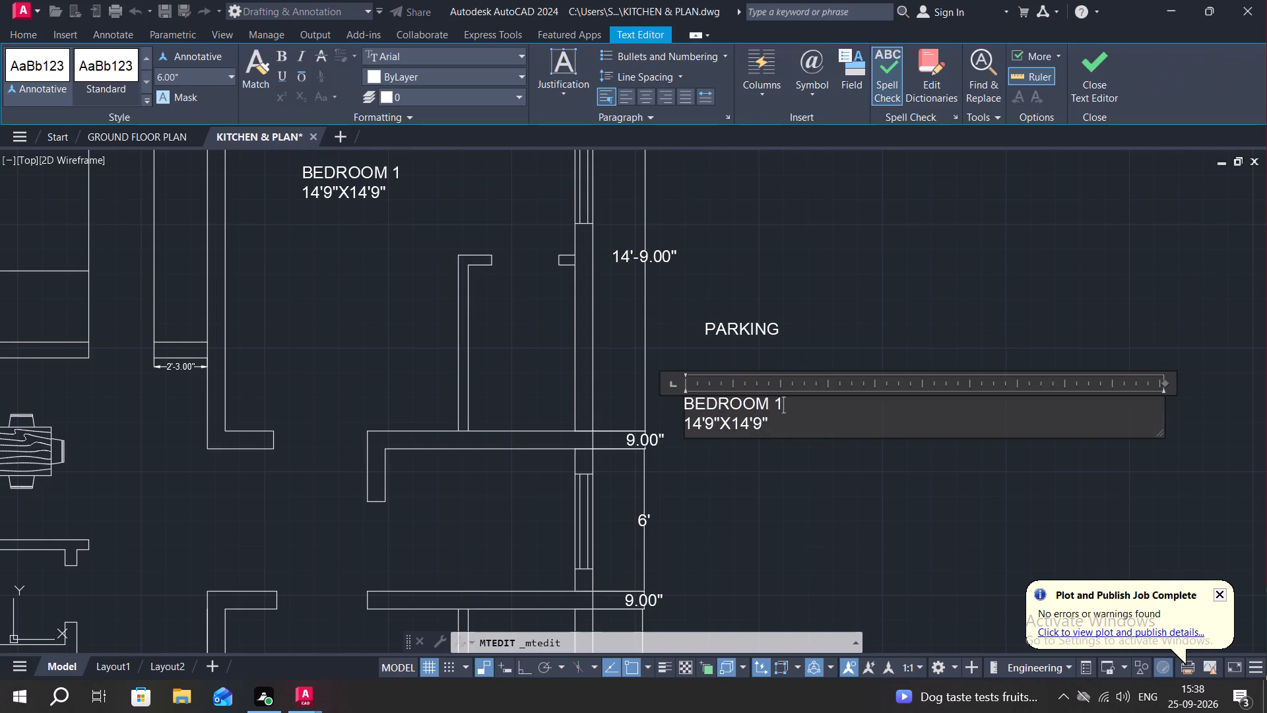
key("BackSpace")
key("BackSpace")
key("BackSpace")
key("BackSpace")
key("BackSpace")
key("BackSpace")
key("BackSpace")
key("BackSpace")
key("BackSpace")
key("BackSpace")
key("BackSpace")
key("BackSpace")
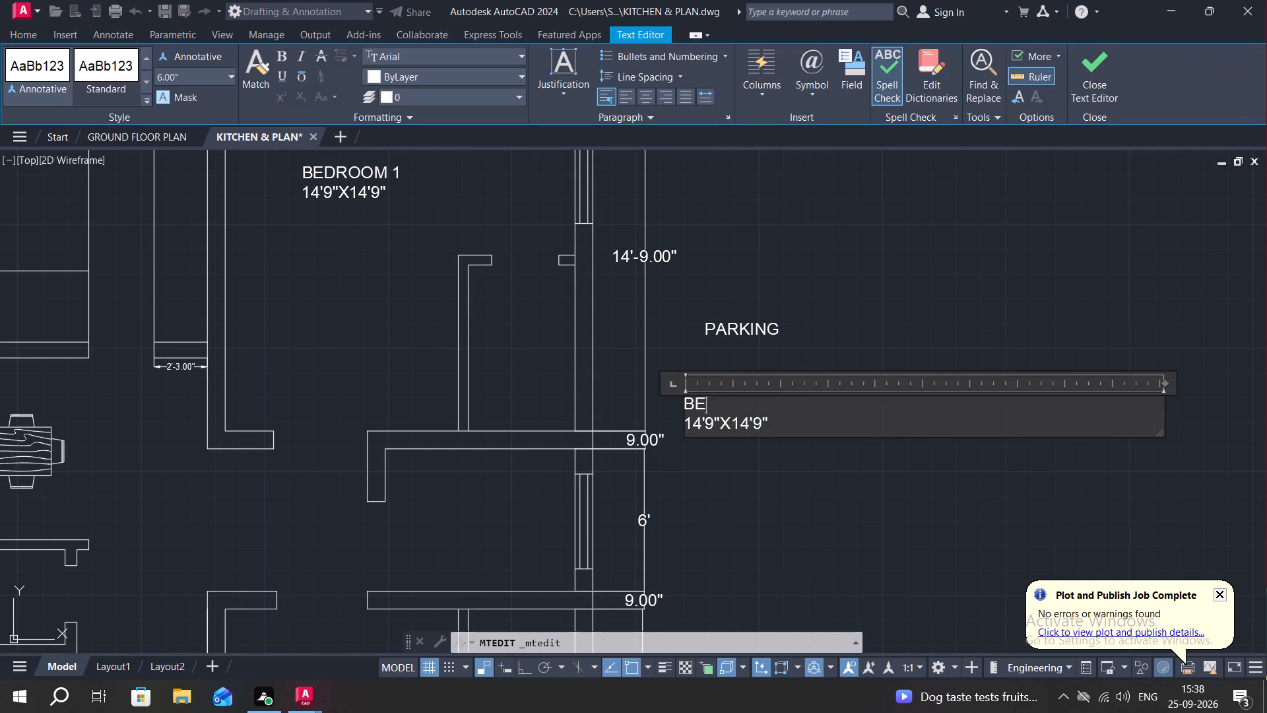
type("STU")
type("DY")
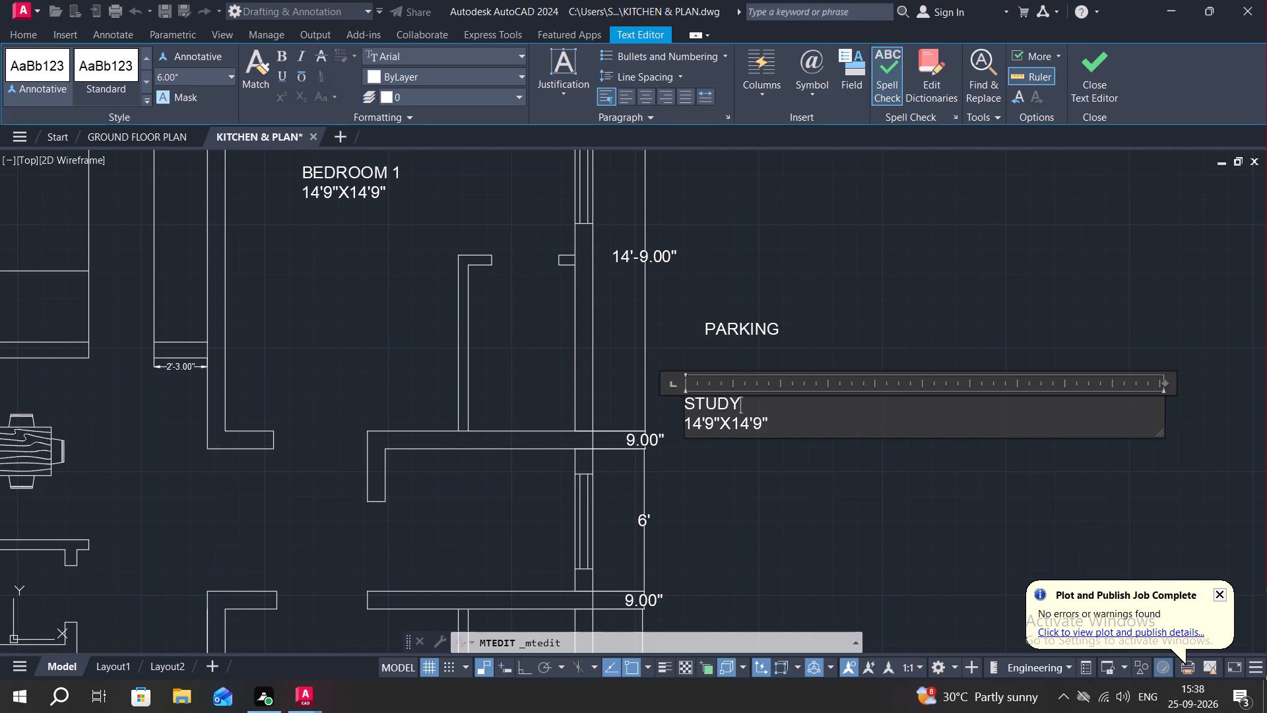
key("space")
type("ROO")
key("m")
key("space")
left_click(745, 486)
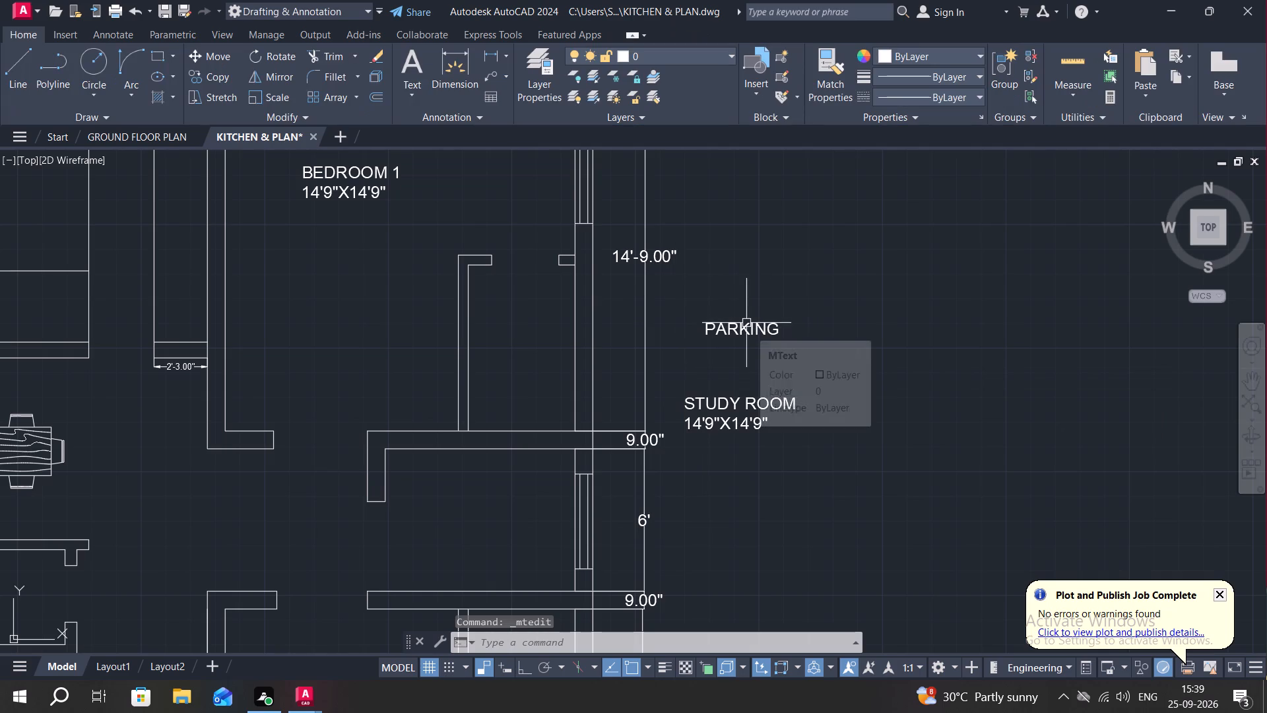
Copy the PARKING label to the empty space up and to its right, outside the plan.
left_click(205, 67)
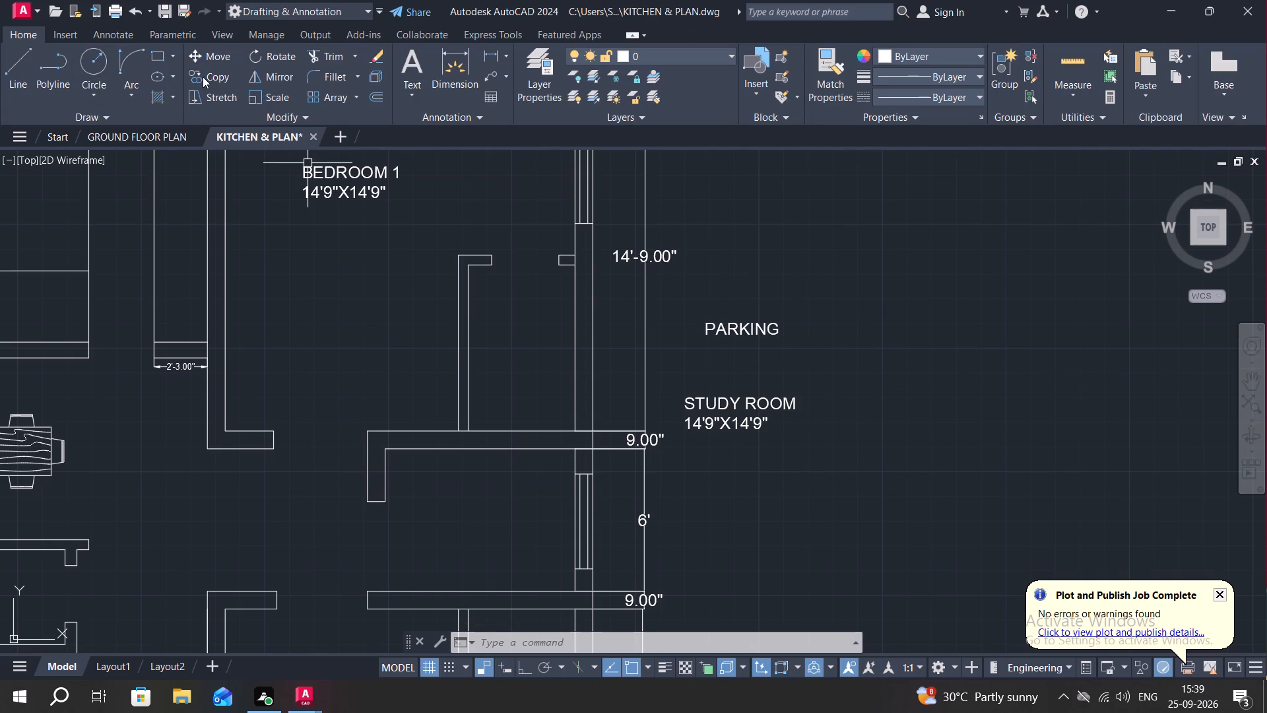
left_click(203, 75)
left_click(738, 321)
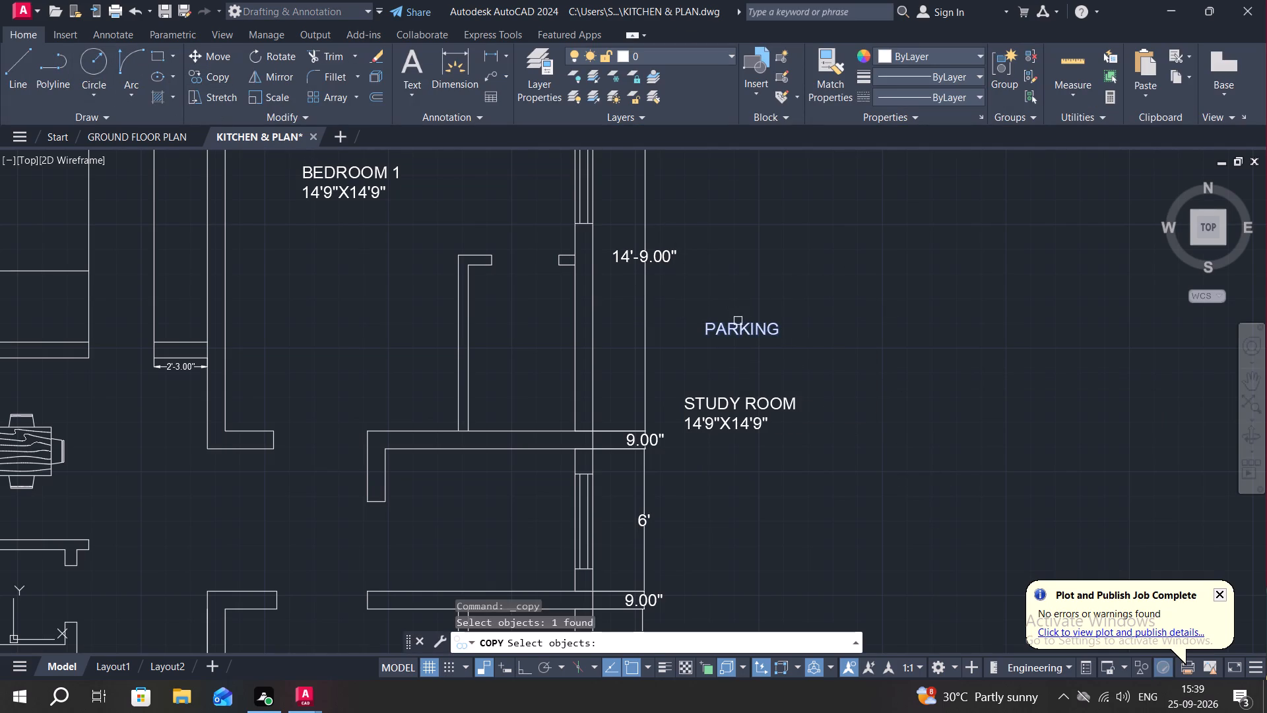
right_click(734, 318)
left_click(736, 320)
left_click(837, 286)
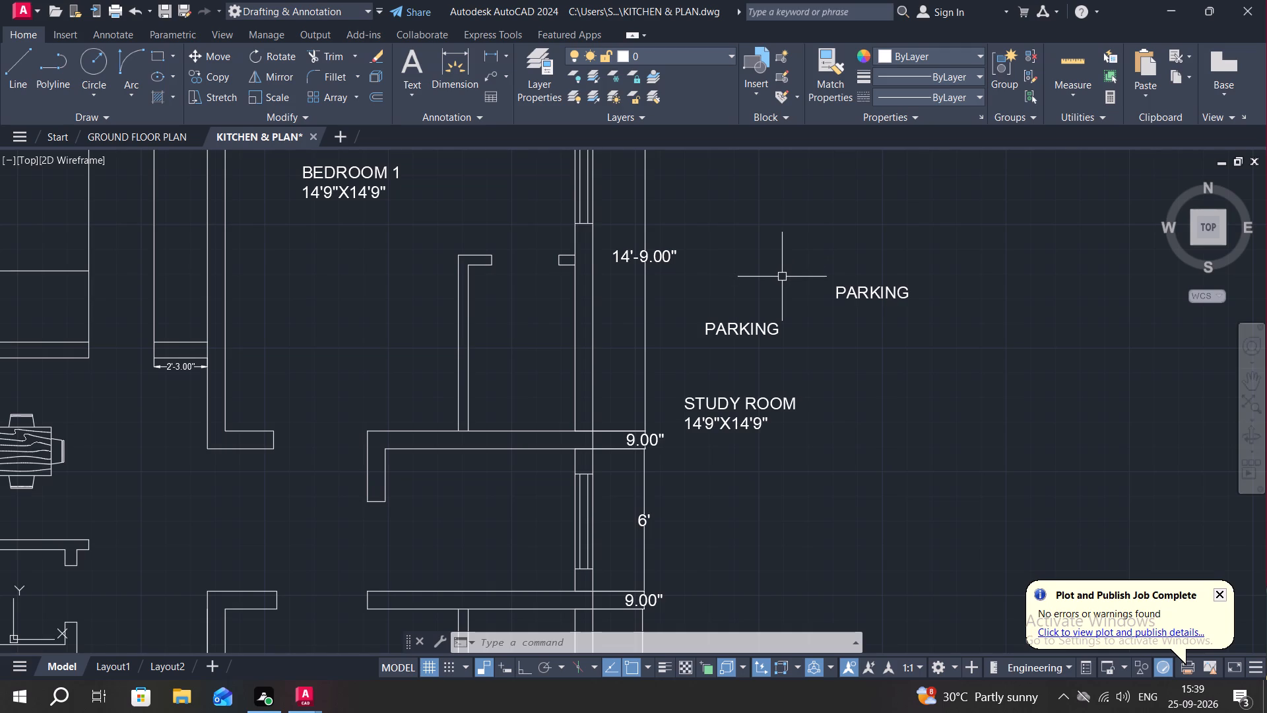
Replace the text of the upper PARKING copy with TOILET and finish the text edit.
double_click(878, 300)
left_click(924, 289)
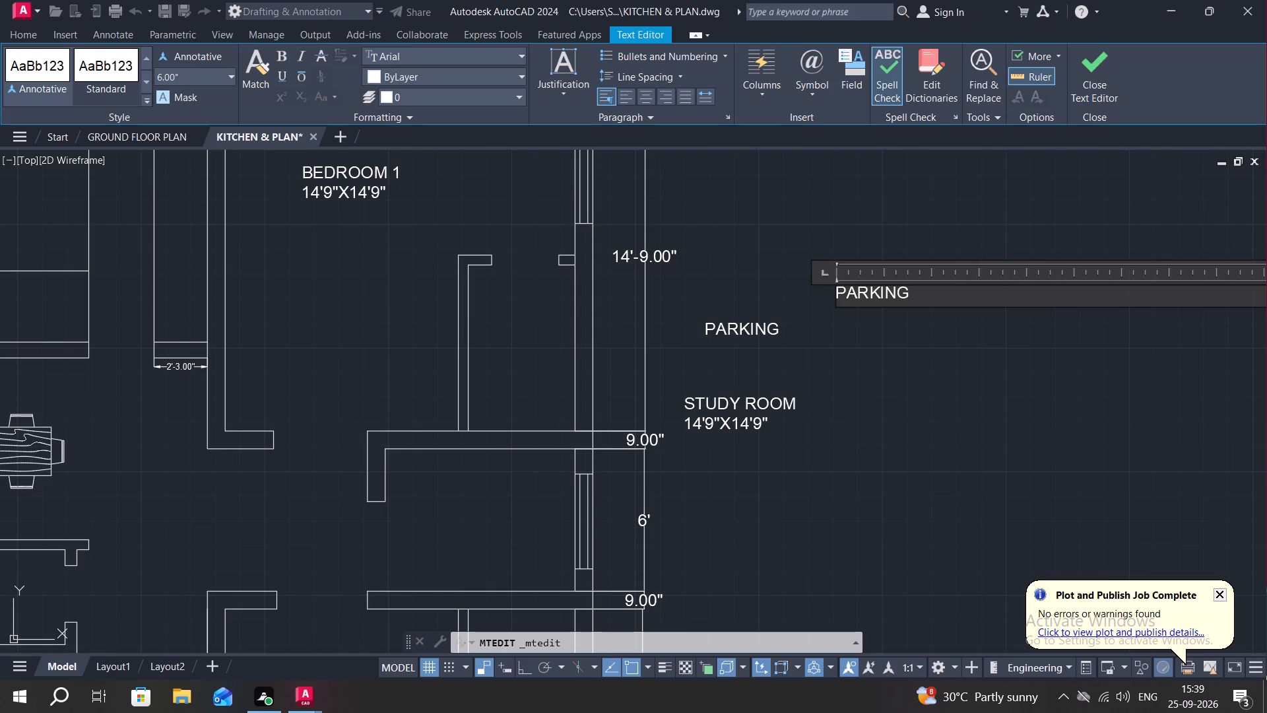
key("BackSpace")
key("BackSpace")
key("BackSpace")
key("BackSpace")
key("BackSpace")
key("BackSpace")
key("BackSpace")
key("BackSpace")
key("BackSpace")
key("BackSpace")
key("BackSpace")
key("BackSpace")
key("BackSpace")
key("BackSpace")
key("BackSpace")
key("BackSpace")
key("BackSpace")
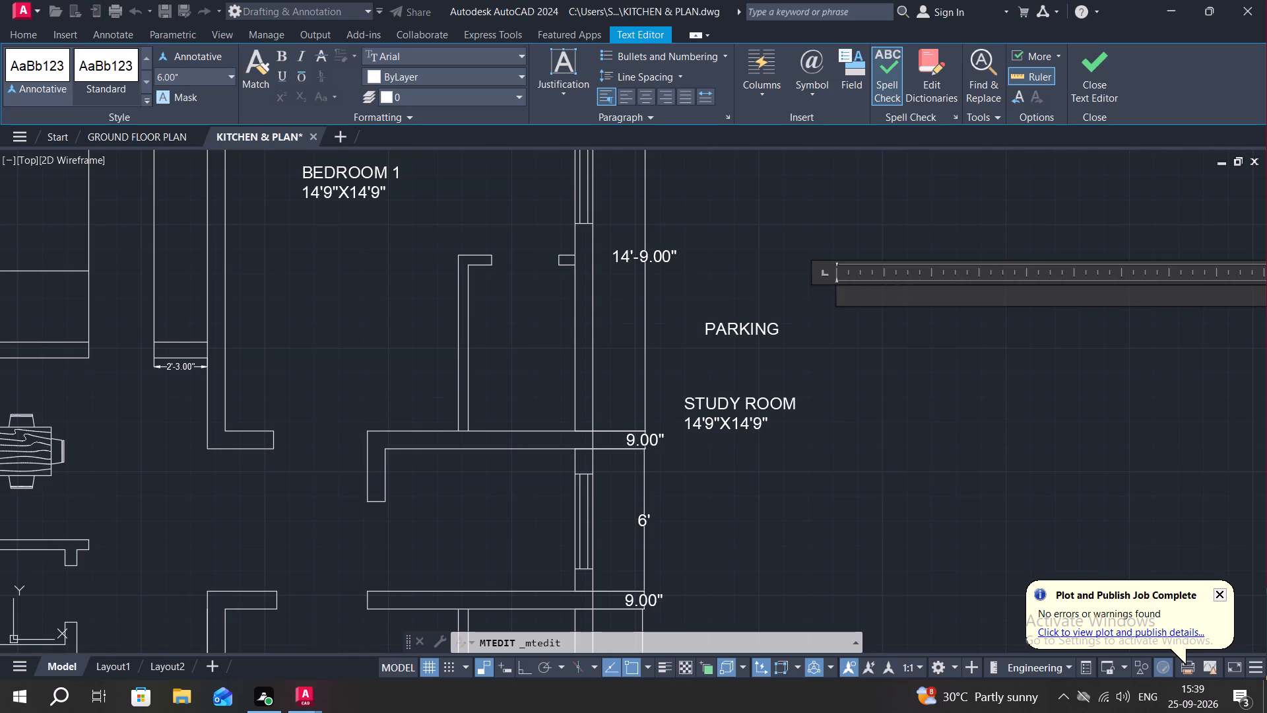
type("TOILET")
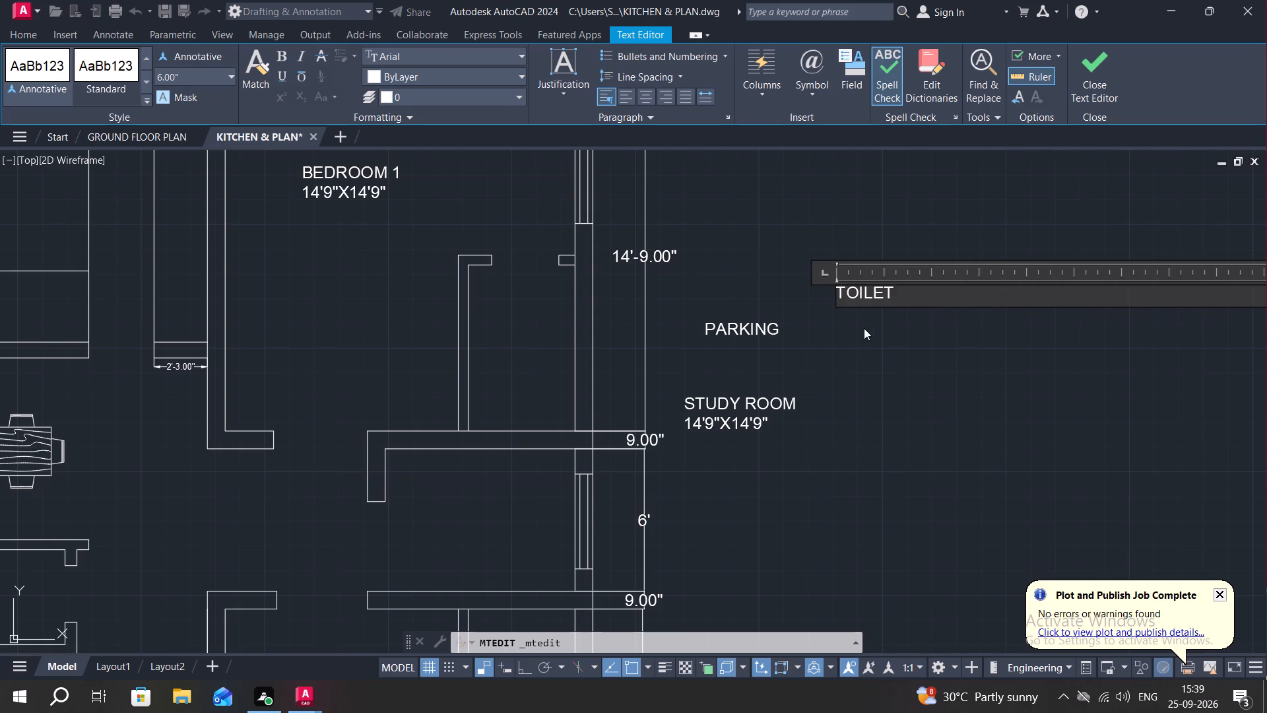
left_click(863, 328)
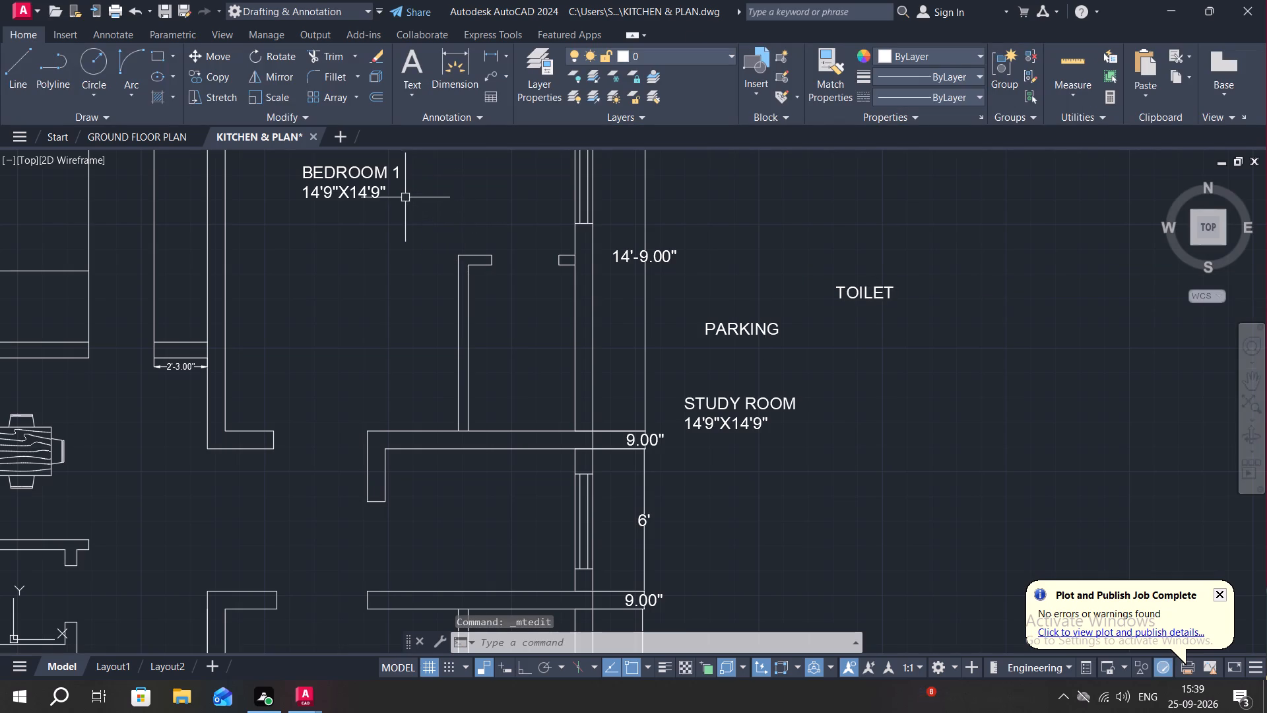
Copy the PARKING label to the empty space directly below the TOILET label.
left_click(208, 75)
left_click(746, 331)
right_click(746, 331)
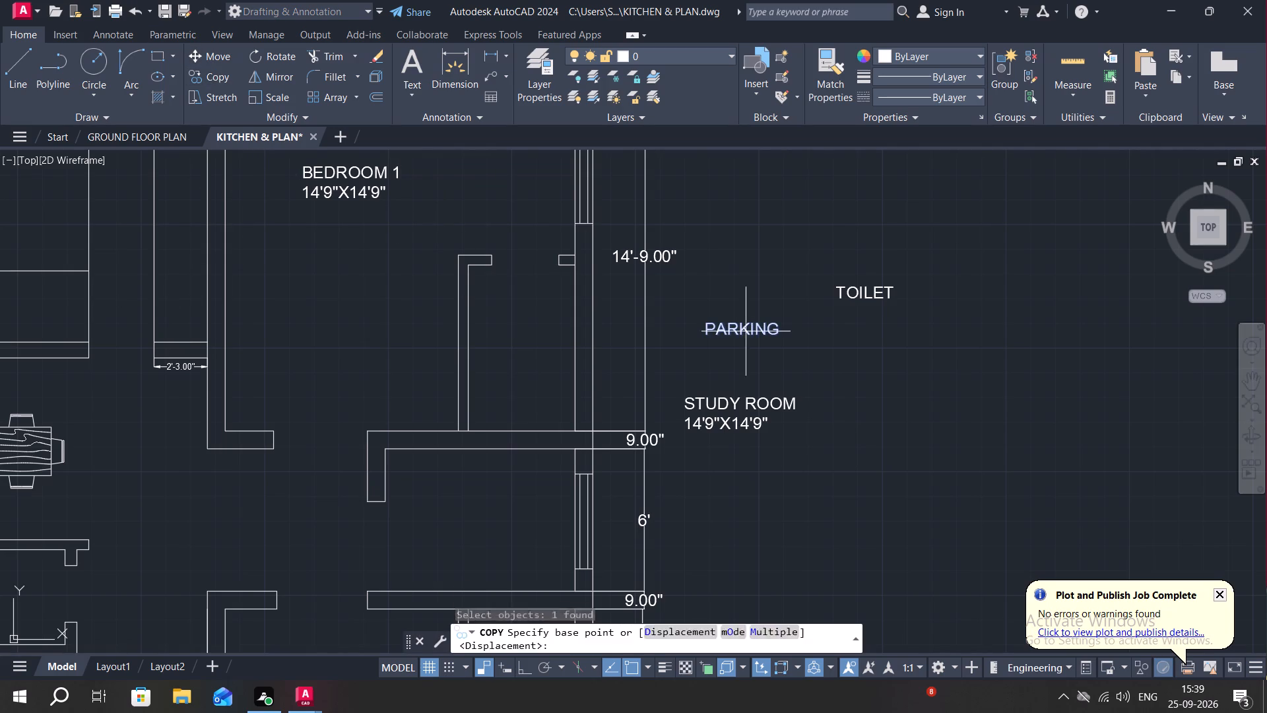
left_click(746, 331)
left_click(876, 374)
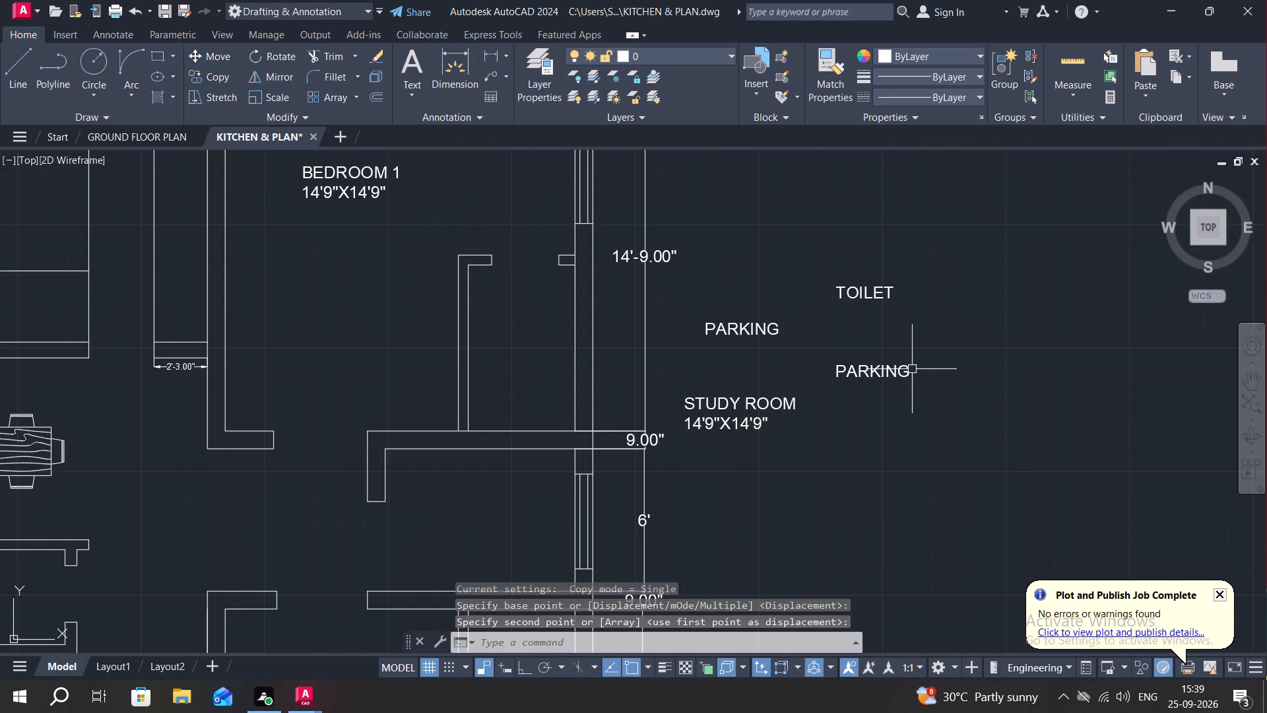
Replace the text of the PARKING copy below the TOILET label with LIVING and finish the text edit.
double_click(903, 369)
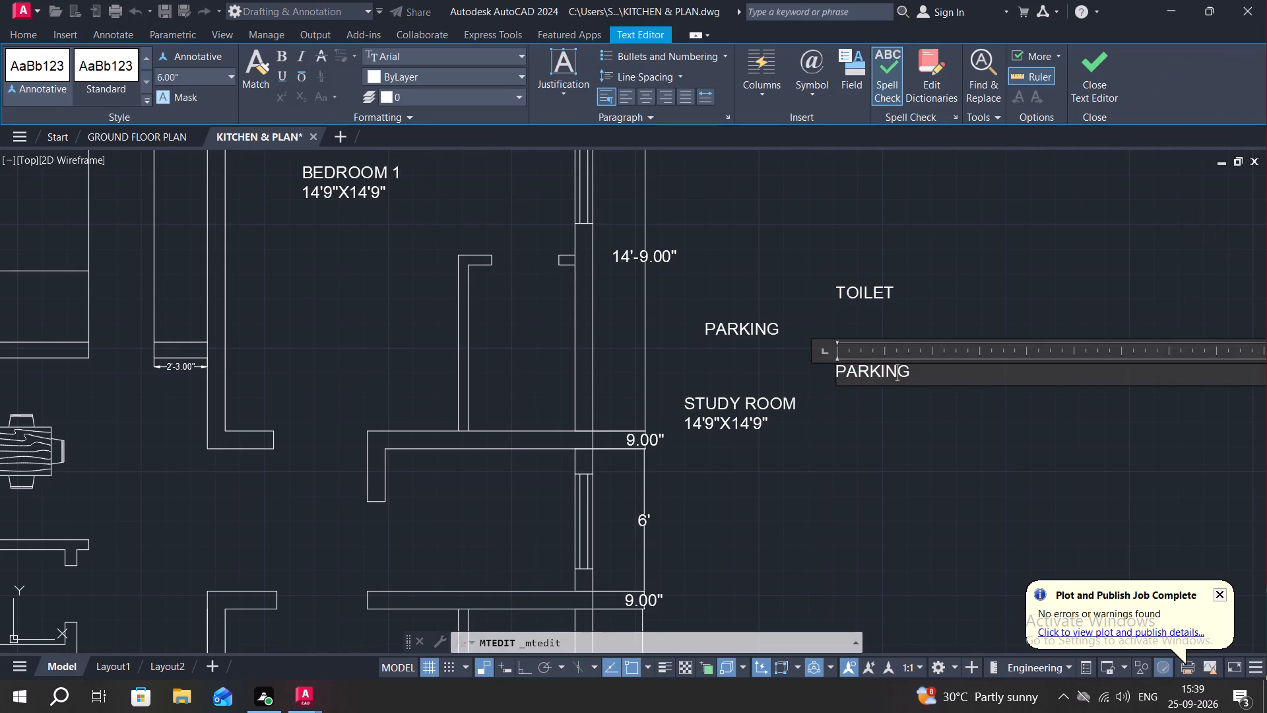
left_click(868, 369)
left_click(909, 372)
key("BackSpace")
key("BackSpace")
key("BackSpace")
key("BackSpace")
key("BackSpace")
key("BackSpace")
key("BackSpace")
key("BackSpace")
key("BackSpace")
key("BackSpace")
key("BackSpace")
key("BackSpace")
key("BackSpace")
key("BackSpace")
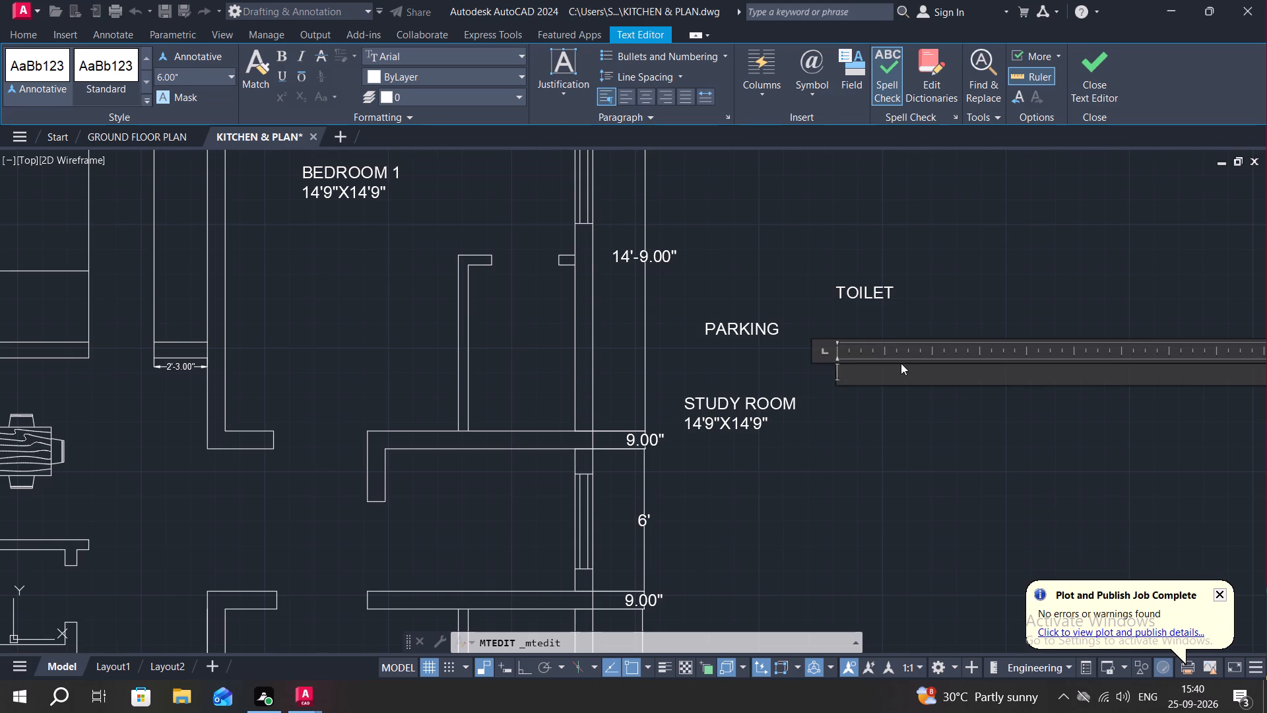
type("LI")
key("v")
key("i")
key("n")
key("g")
left_click(843, 393)
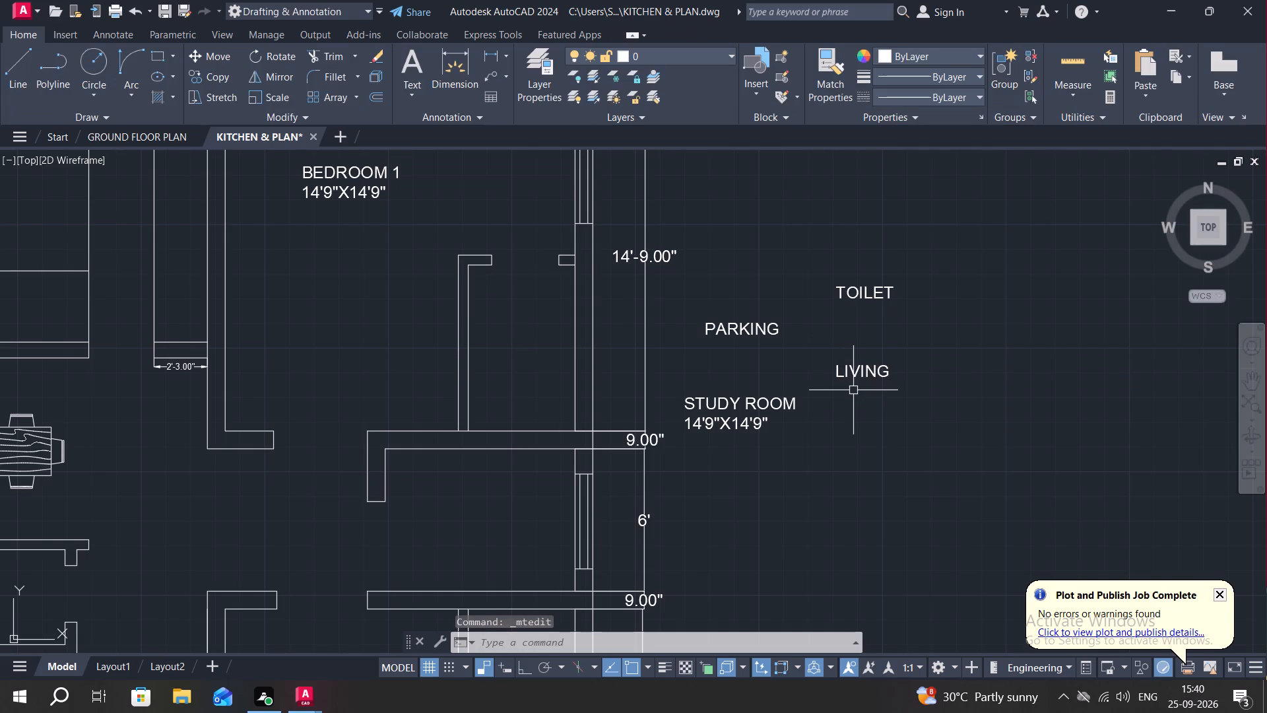
Copy the LIVING label to the empty space below it, outside the plan.
type("CO")
key("space")
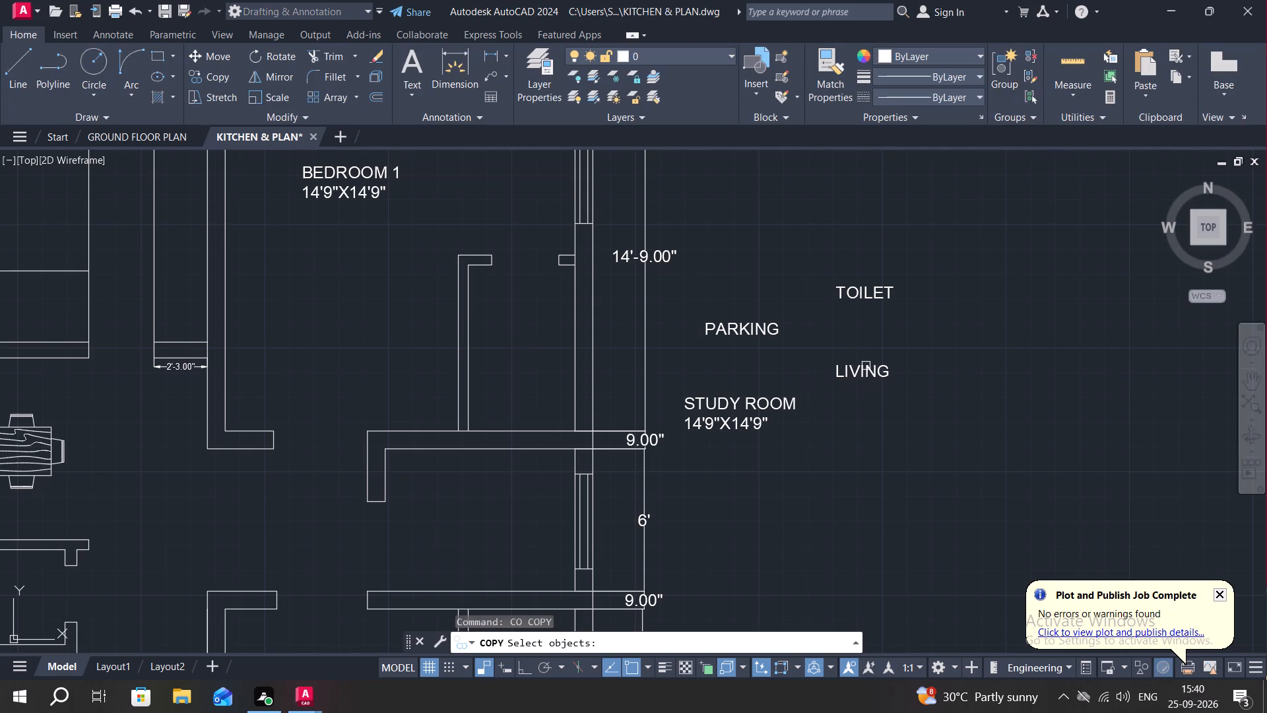
left_click(866, 367)
right_click(866, 367)
left_click(866, 367)
left_click(829, 467)
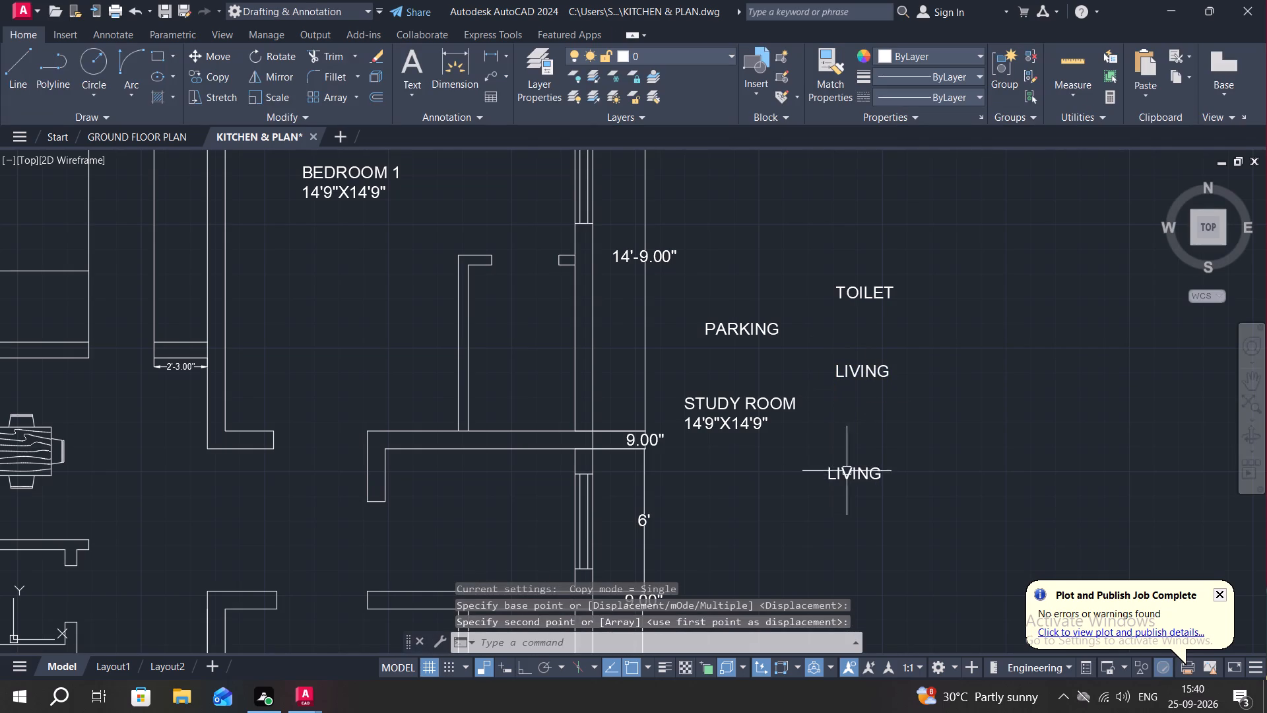
Replace the text of the lower LIVING copy with DINING and finish the text edit.
double_click(851, 472)
left_click(903, 466)
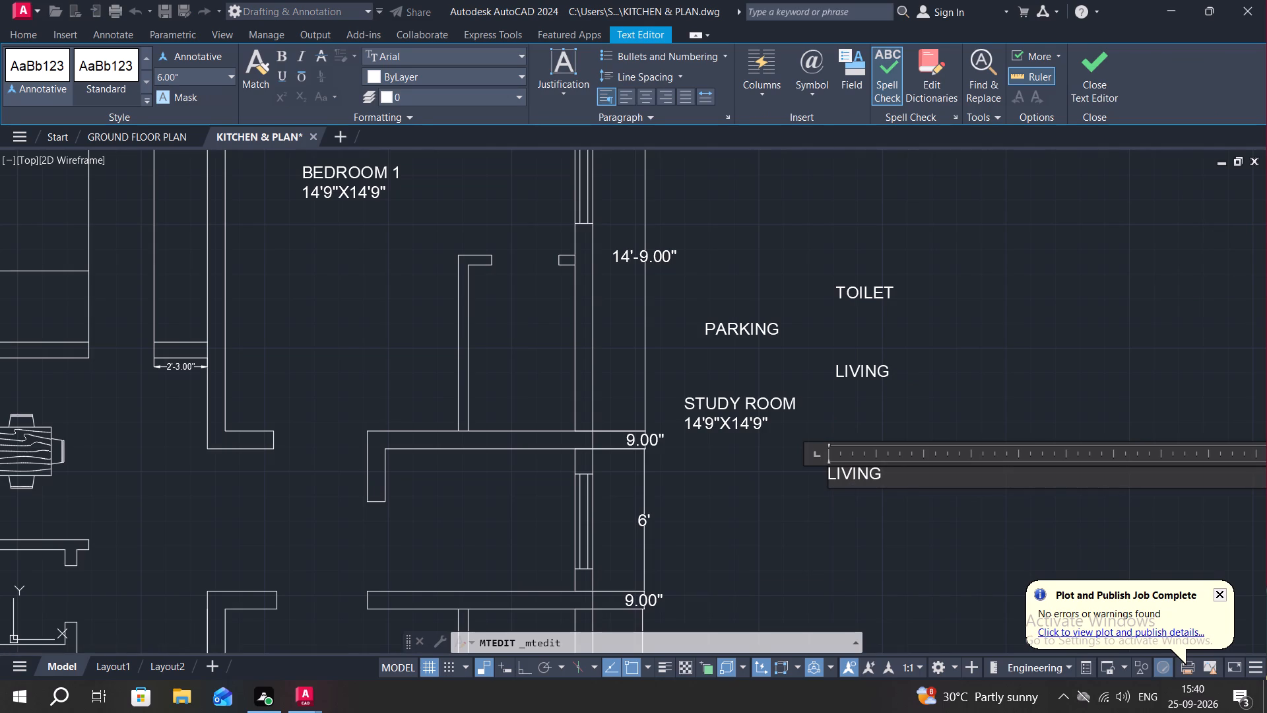
left_click(899, 481)
key("BackSpace")
key("BackSpace")
key("BackSpace")
key("BackSpace")
key("BackSpace")
key("BackSpace")
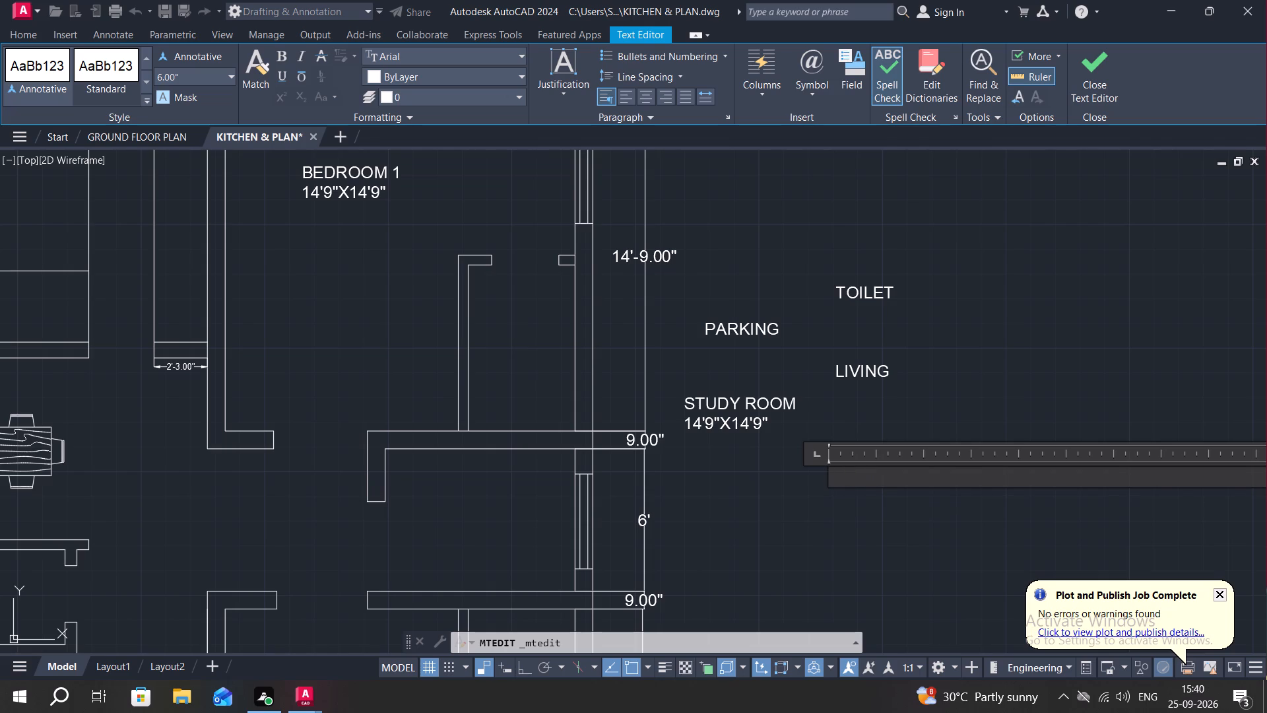
type("DININD")
key("BackSpace")
key("d")
key("BackSpace")
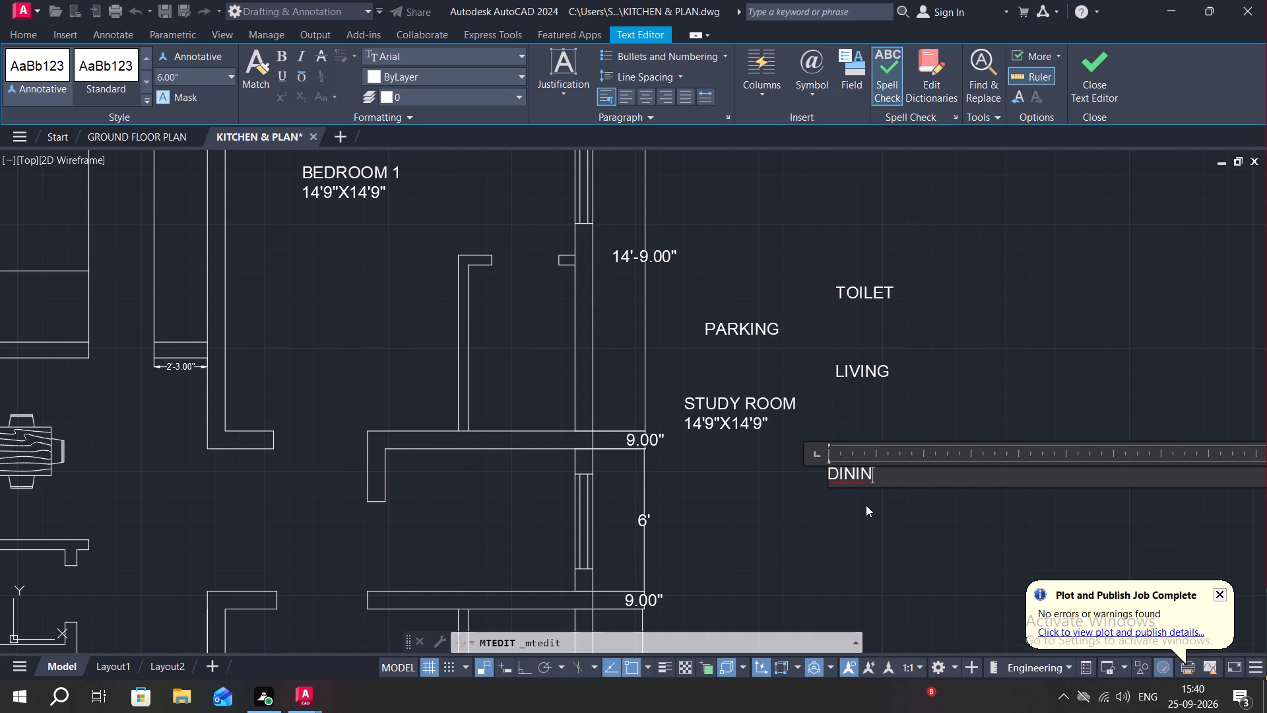
key("g")
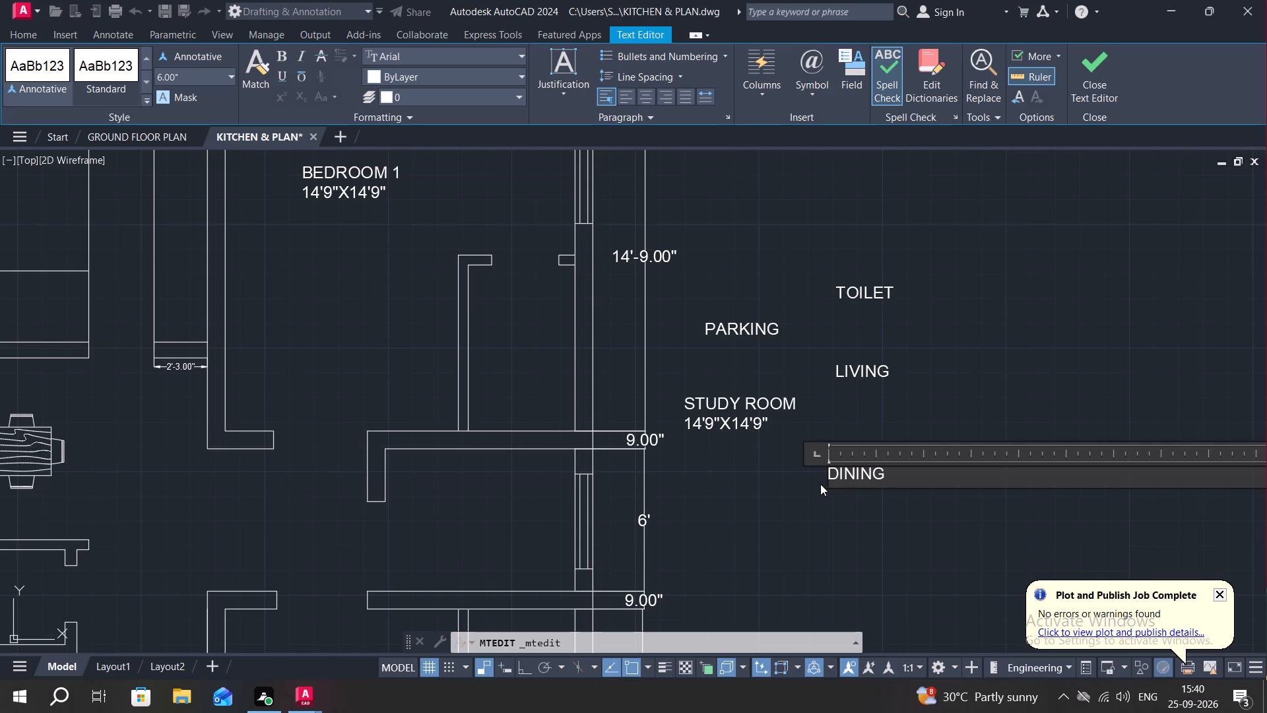
left_click(809, 506)
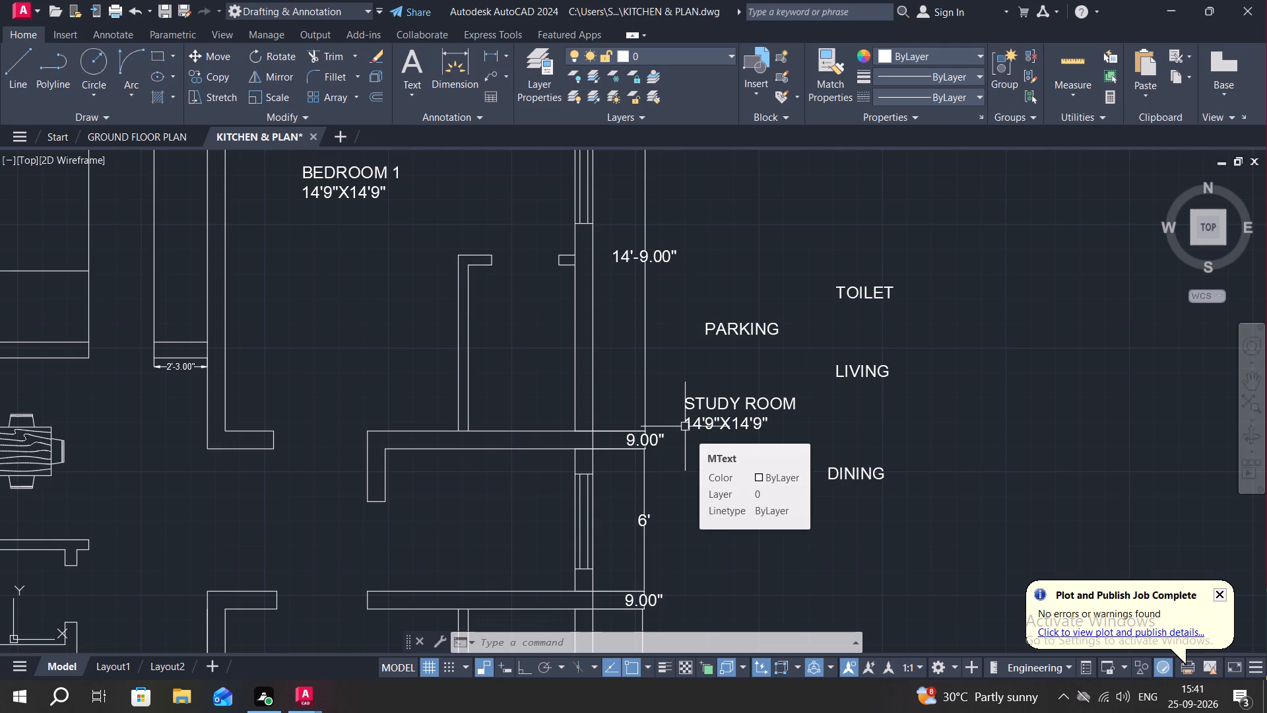
Copy the DINING label to the space just below the LIVING label, beside STUDY ROOM.
left_click(208, 73)
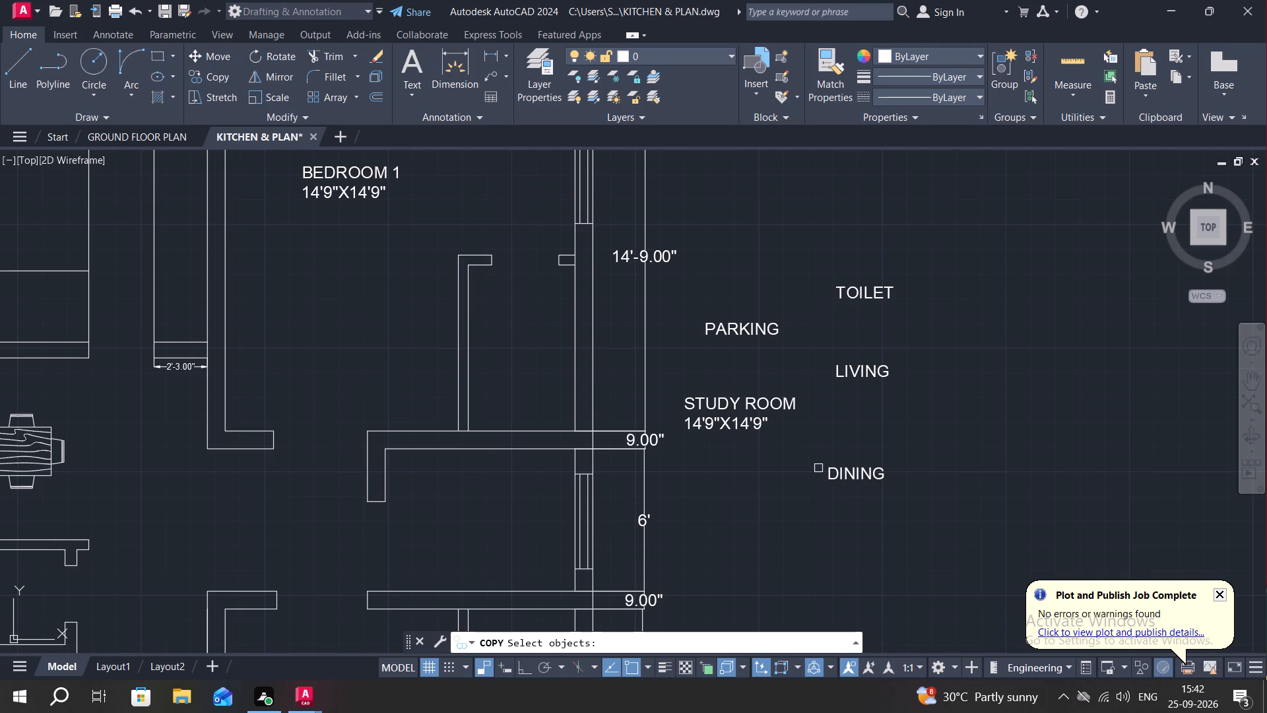
left_click(851, 475)
right_click(849, 472)
left_click(849, 472)
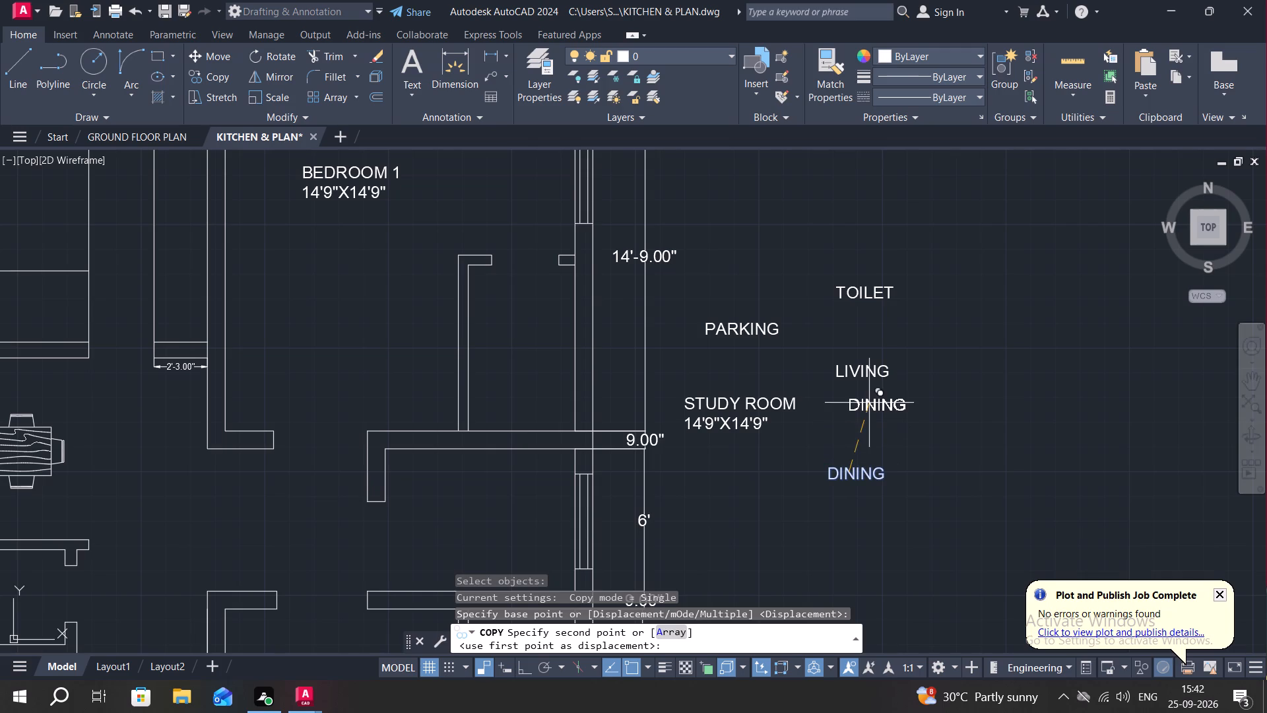
left_click(869, 403)
Replace the text of the upper DINING copy with KITCHEN and finish the text edit.
double_click(894, 403)
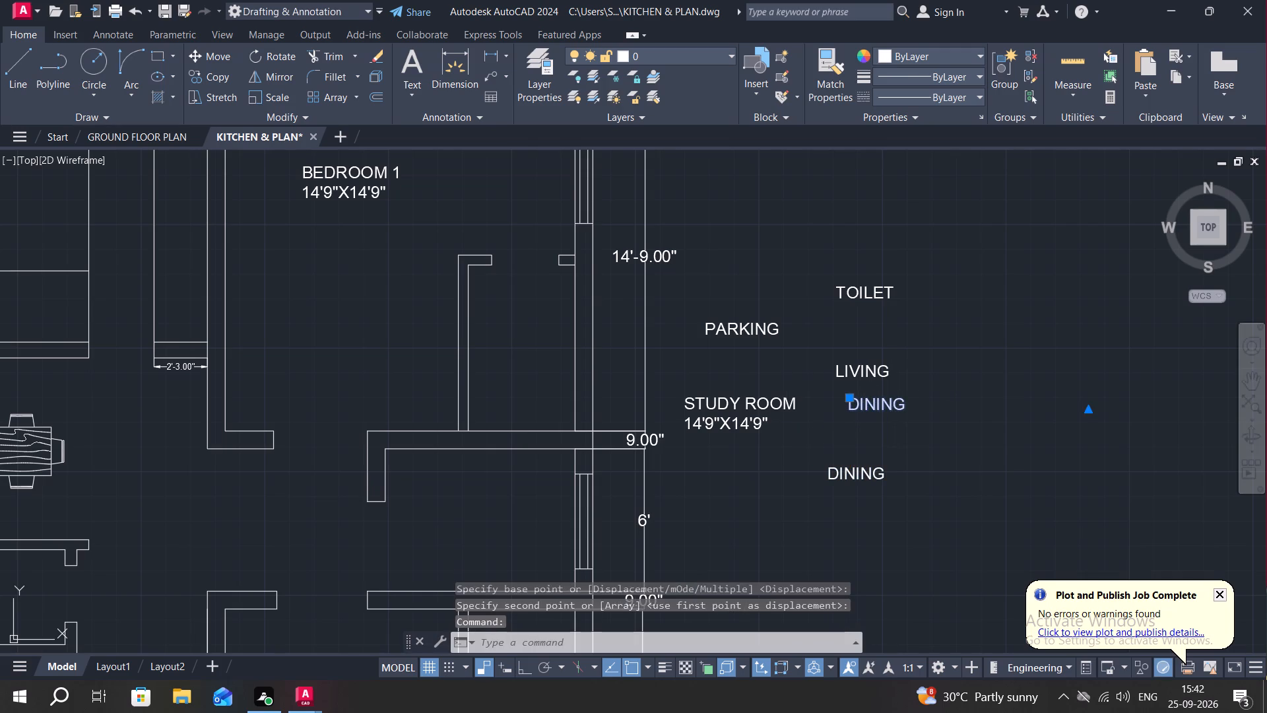
left_click(915, 403)
key("BackSpace")
key("BackSpace")
key("BackSpace")
key("BackSpace")
key("BackSpace")
key("BackSpace")
key("BackSpace")
key("BackSpace")
key("BackSpace")
key("BackSpace")
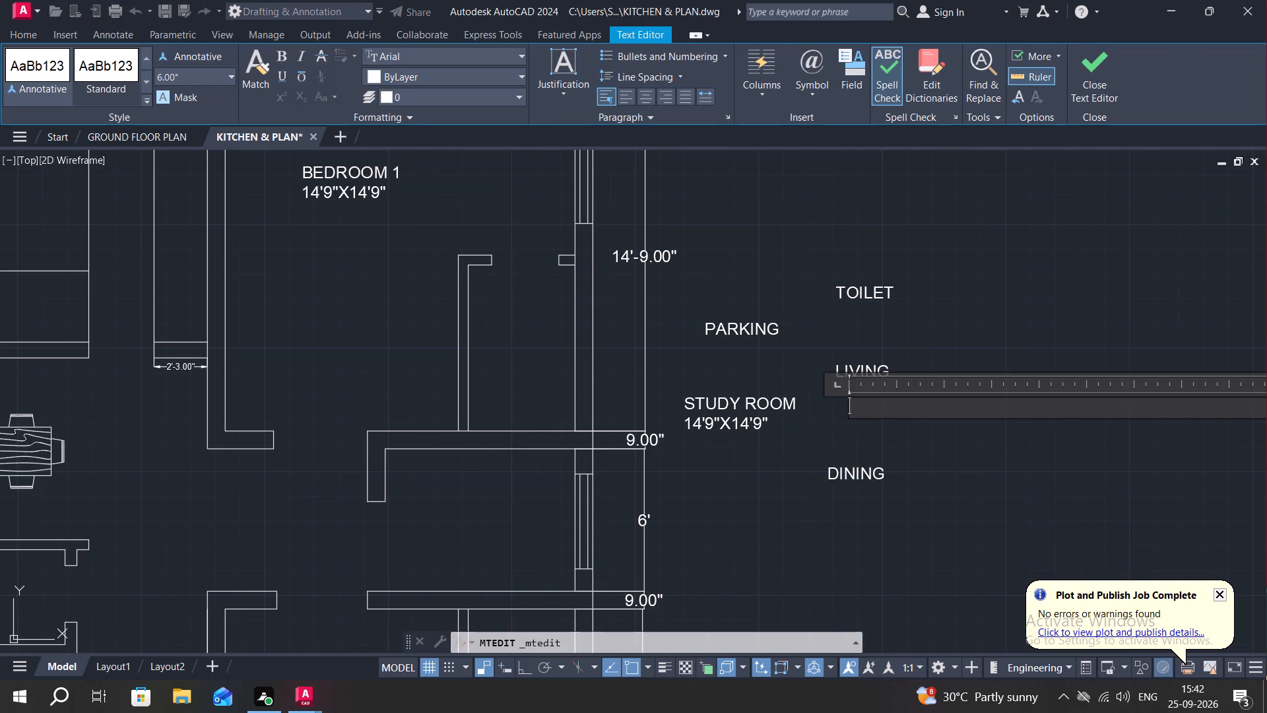
type("KIT")
key("c")
type("HR")
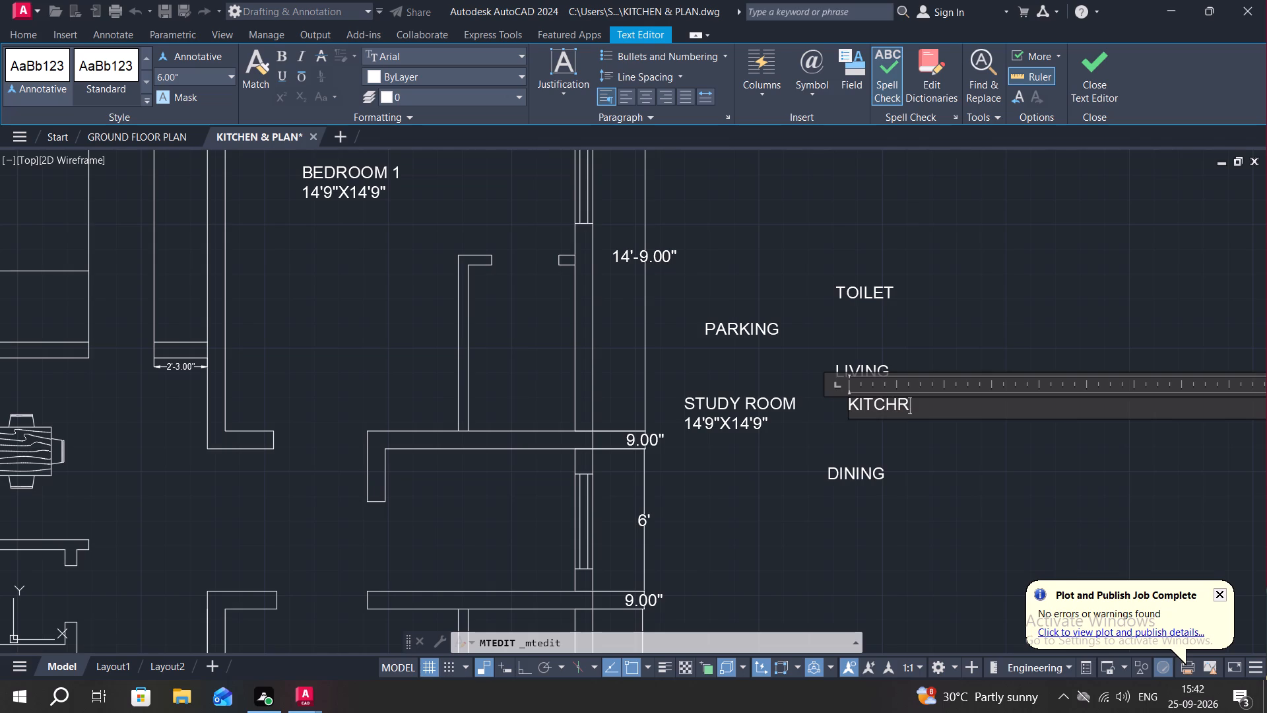
key("n")
key("BackSpace")
key("BackSpace")
type("EN")
left_click(907, 432)
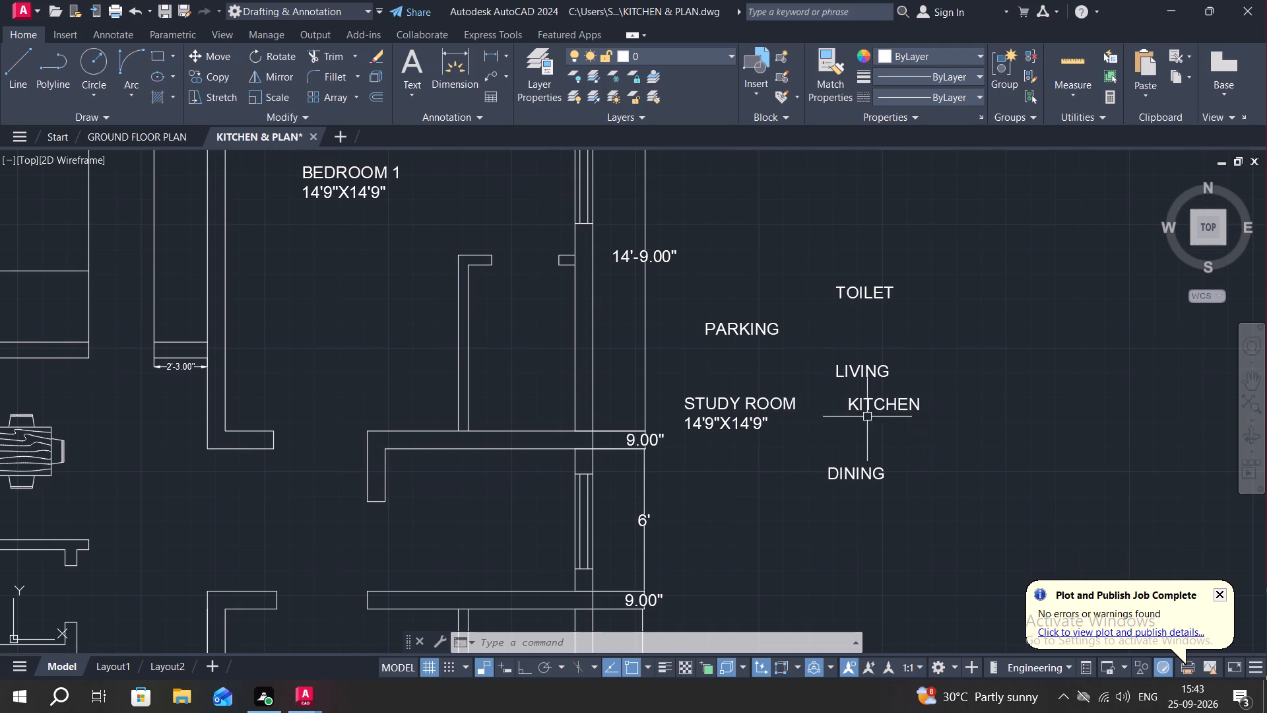
Add a horizontal linear dimension across the inside width of the small room within BEDROOM 1, just below its door opening.
scroll(818, 432, "down", 1)
middle_click_drag(748, 445, 712, 434)
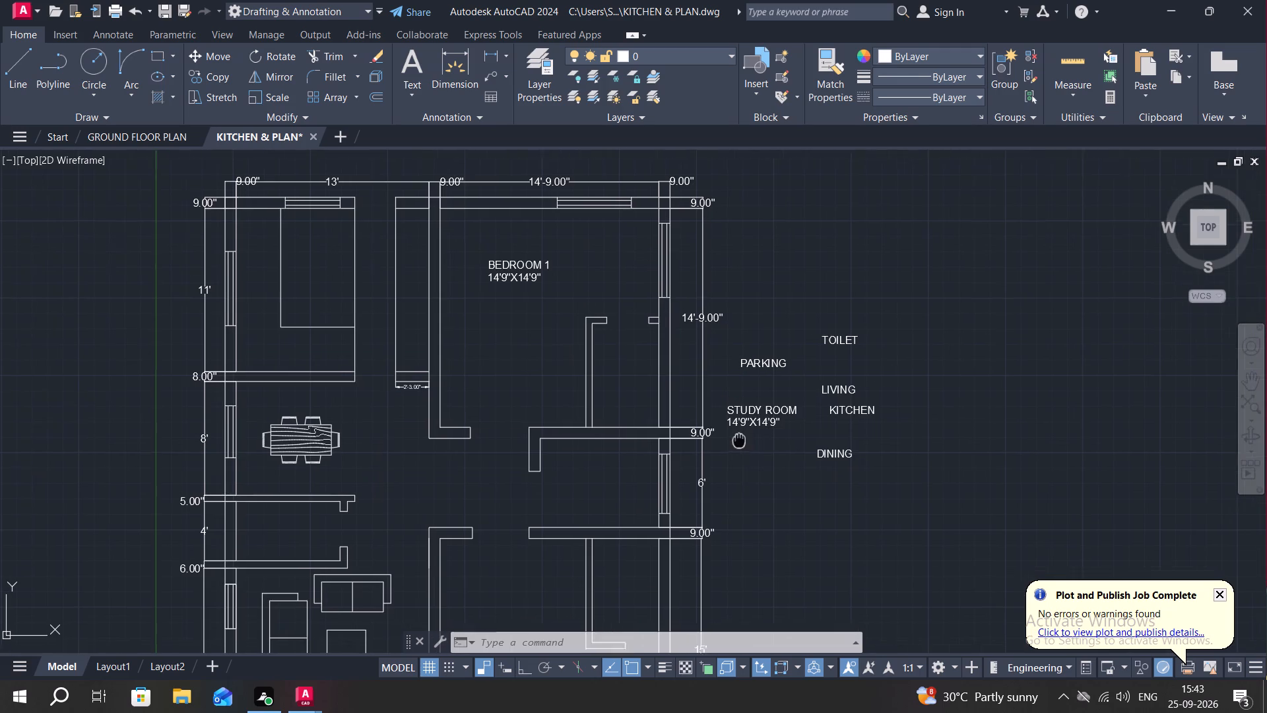
middle_click_drag(712, 434, 662, 439)
scroll(716, 342, "up", 2)
middle_click_drag(679, 383, 778, 371)
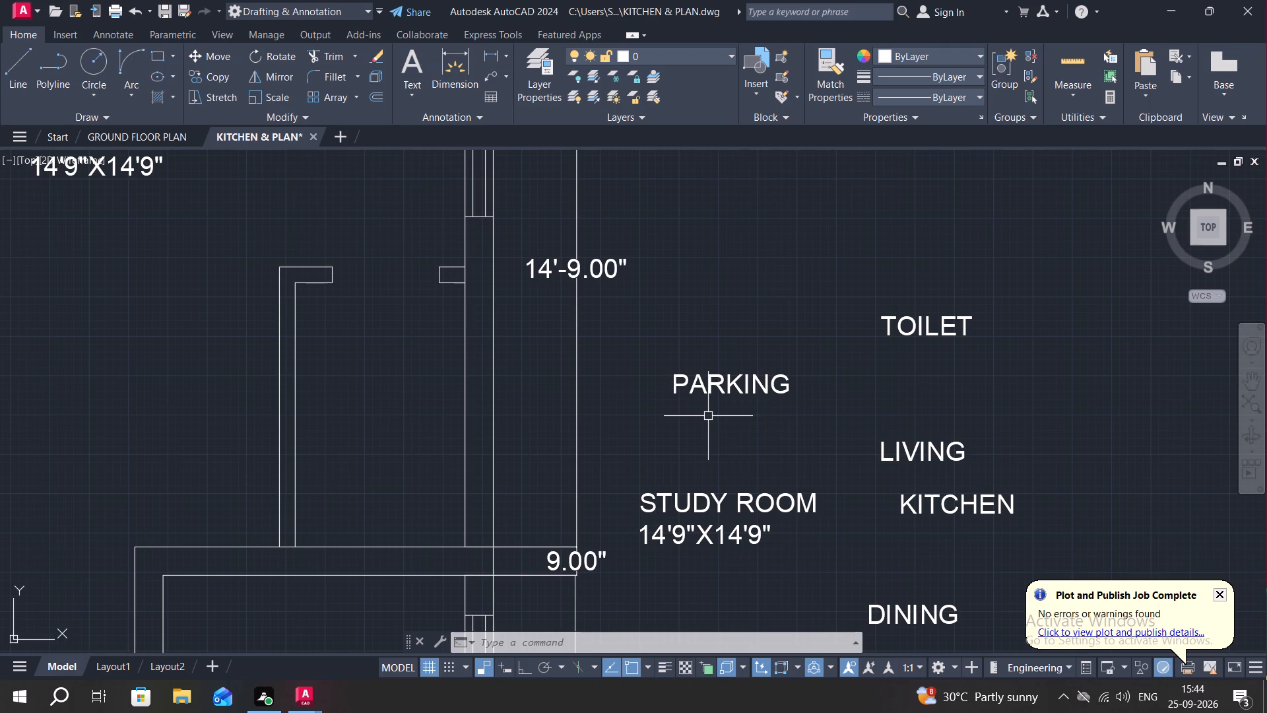
scroll(705, 393, "up", 2)
scroll(705, 374, "down", 2)
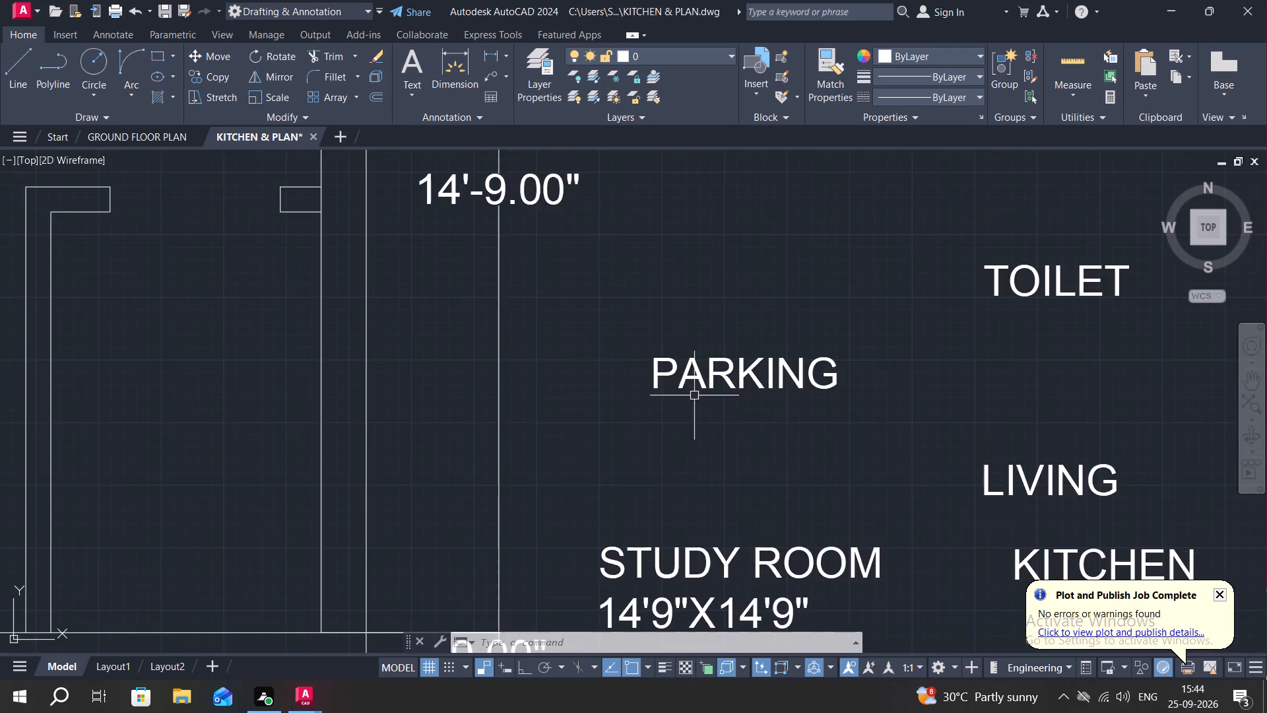
scroll(691, 401, "down", 3)
middle_click_drag(482, 339, 709, 333)
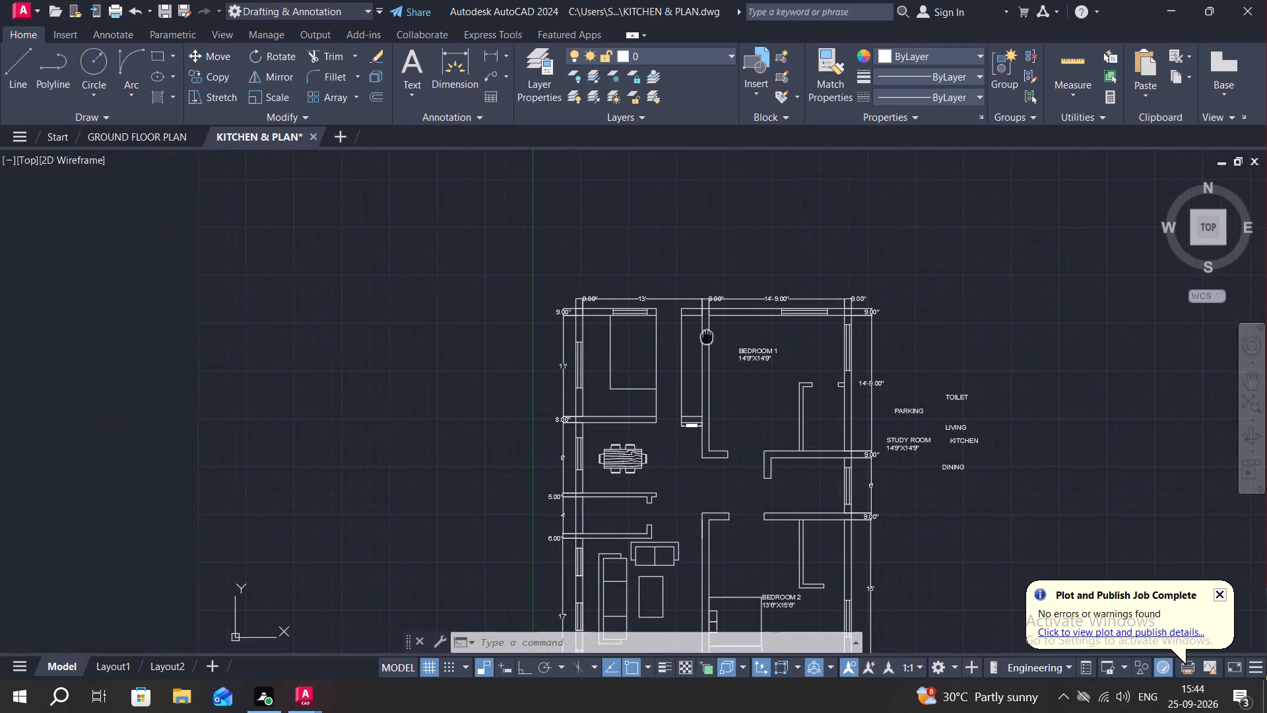
scroll(803, 420, "up", 1)
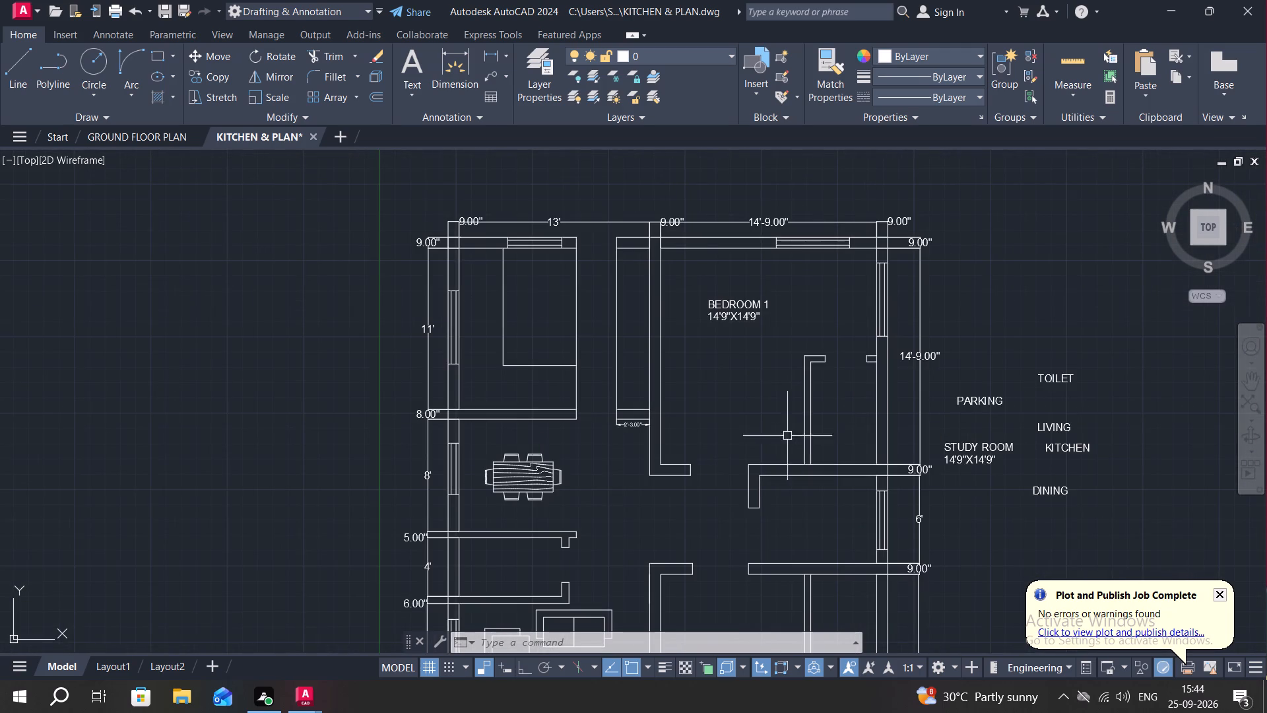
scroll(816, 377, "up", 2)
middle_click_drag(812, 364, 787, 348)
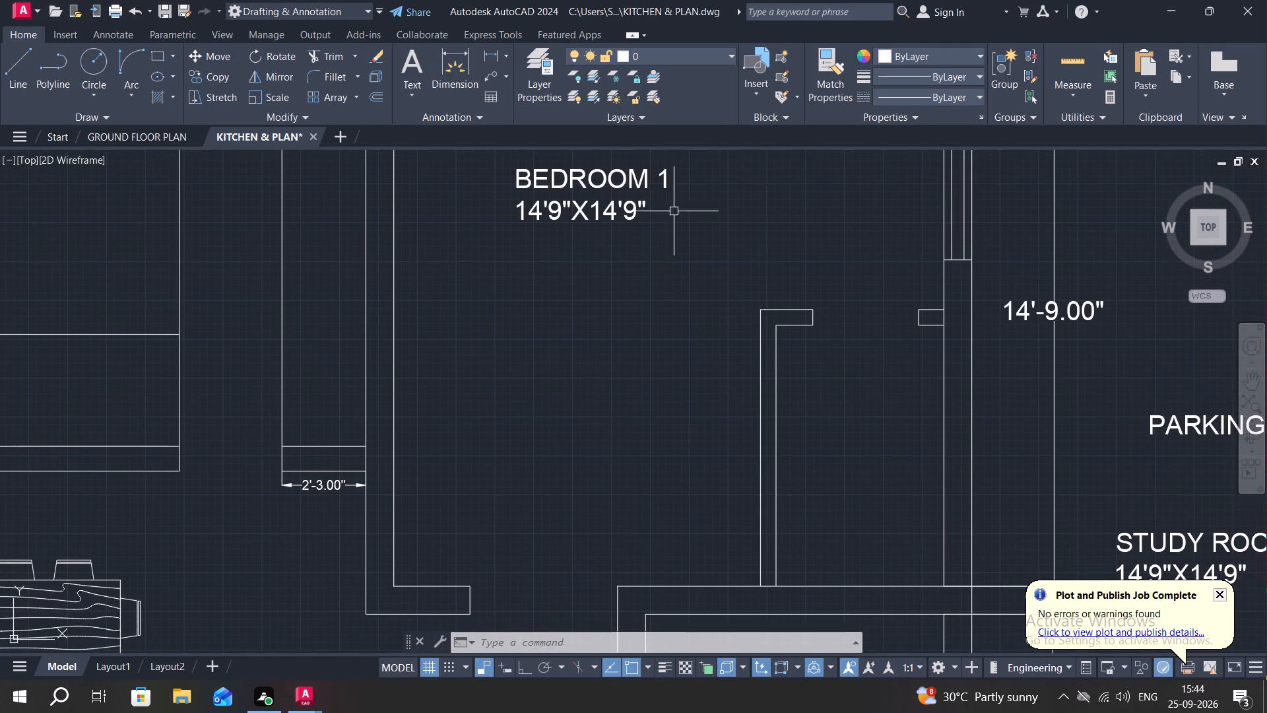
left_click(491, 49)
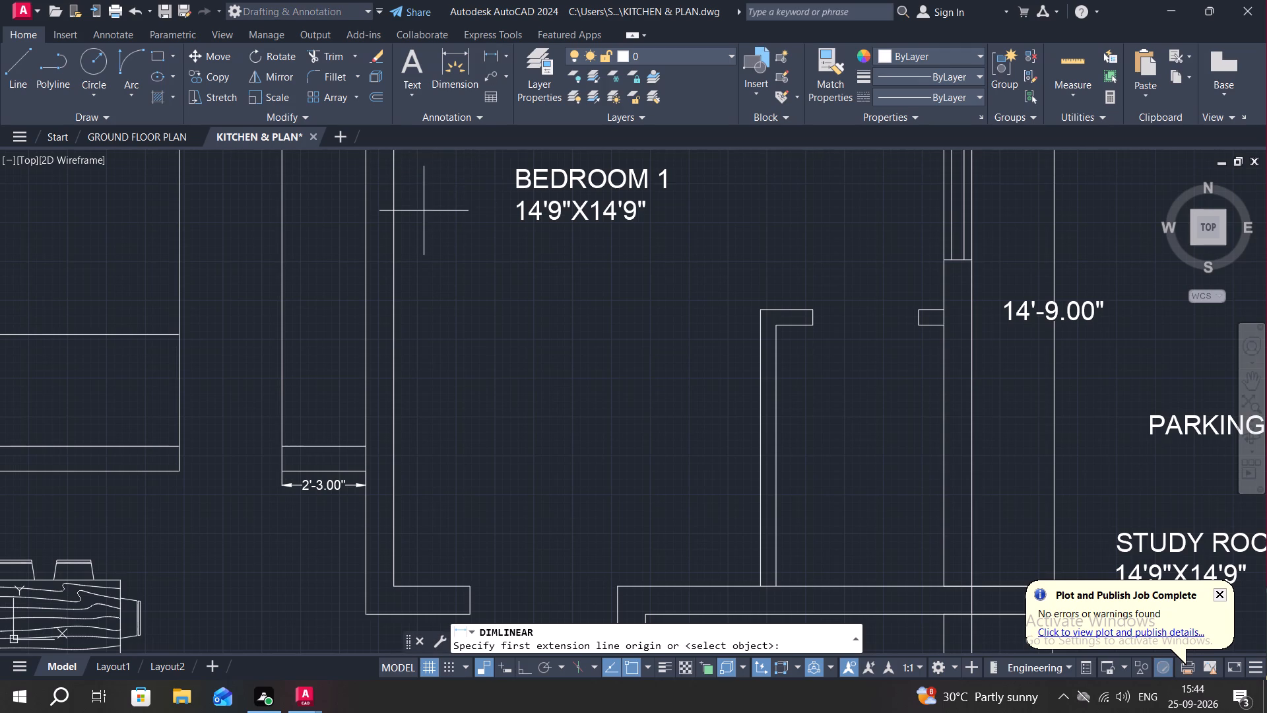
middle_click_drag(670, 300, 564, 245)
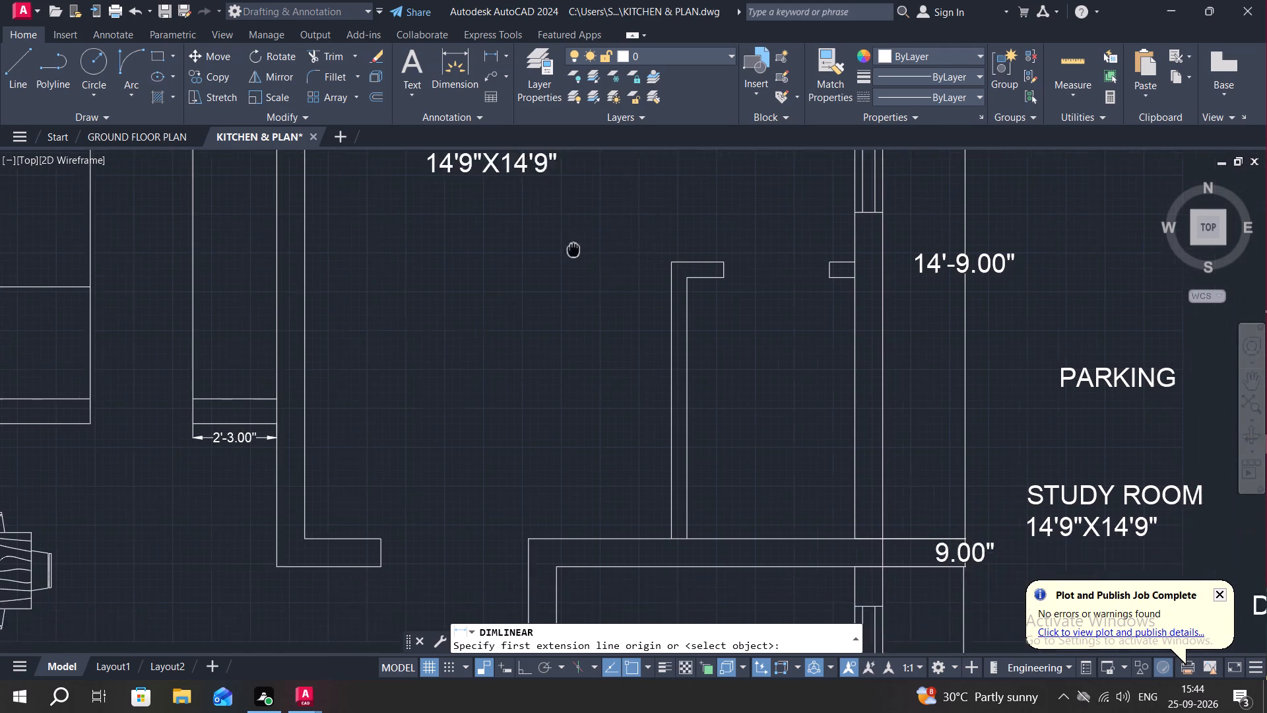
middle_click_drag(564, 245, 558, 244)
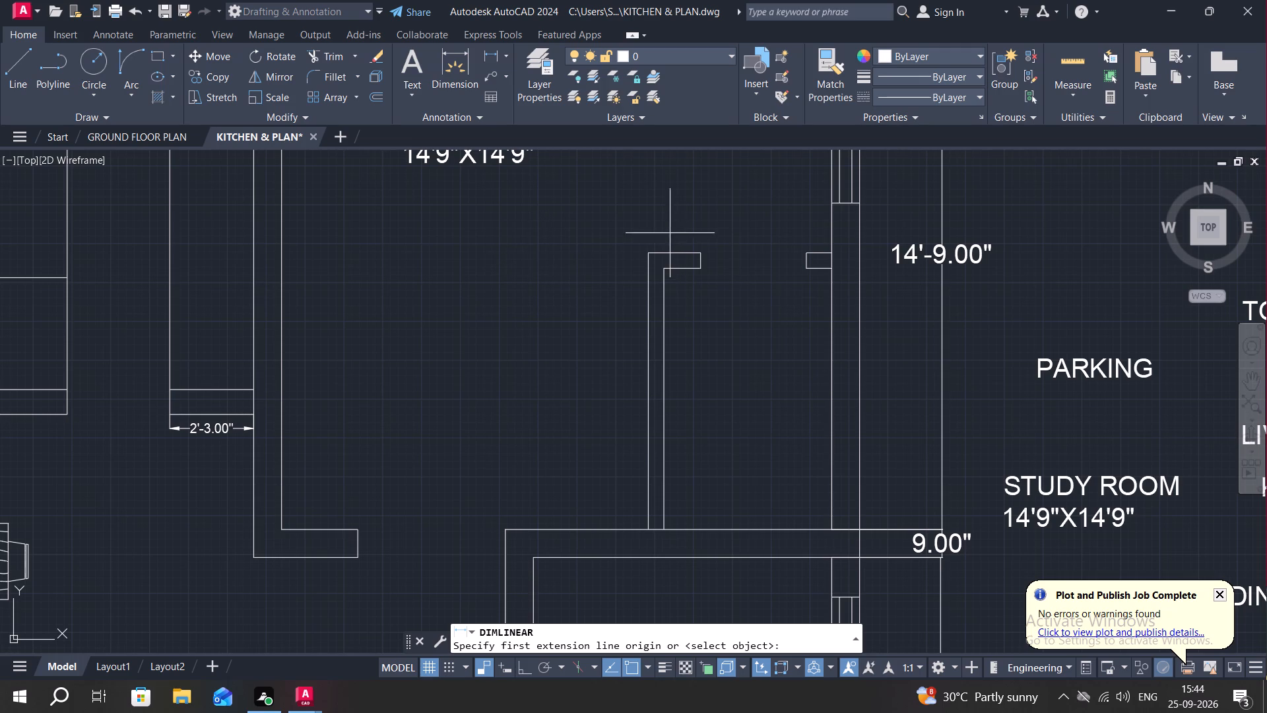
left_click(668, 268)
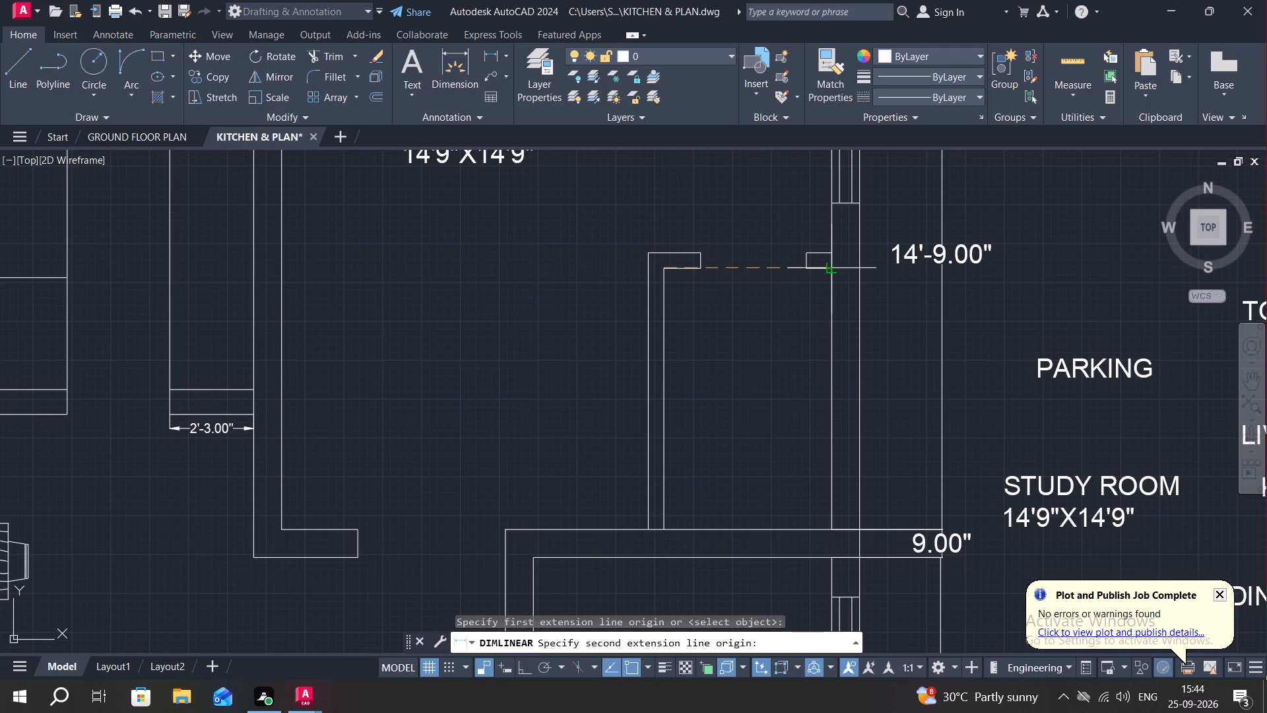
left_click(831, 269)
left_click(829, 279)
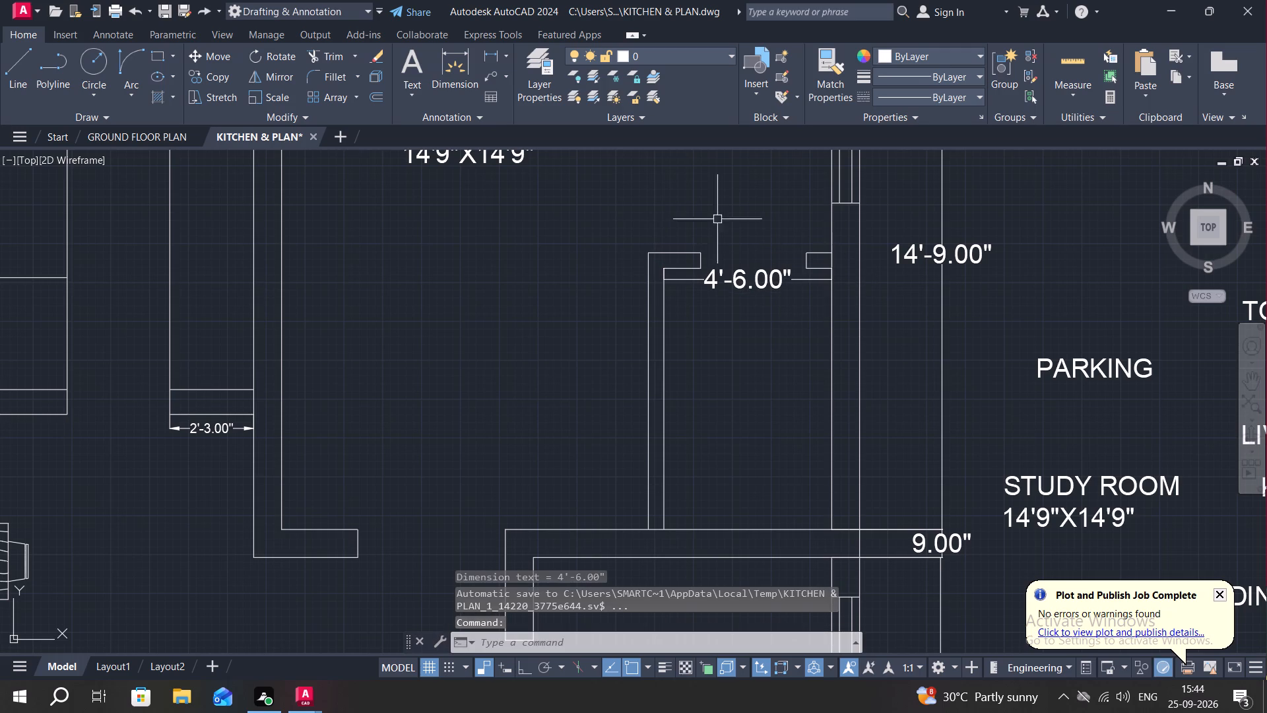
Add a vertical linear dimension along the inside length of the small room within BEDROOM 1, just inside its partition wall.
left_click(490, 52)
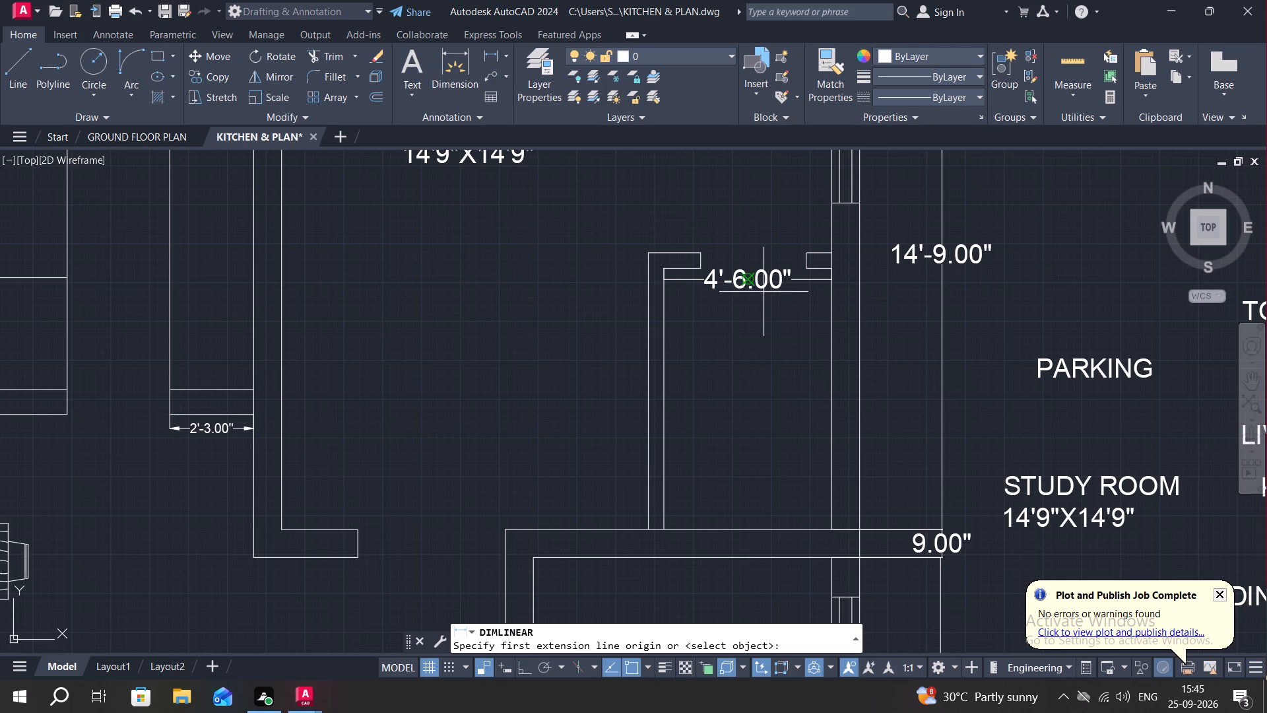
left_click(666, 266)
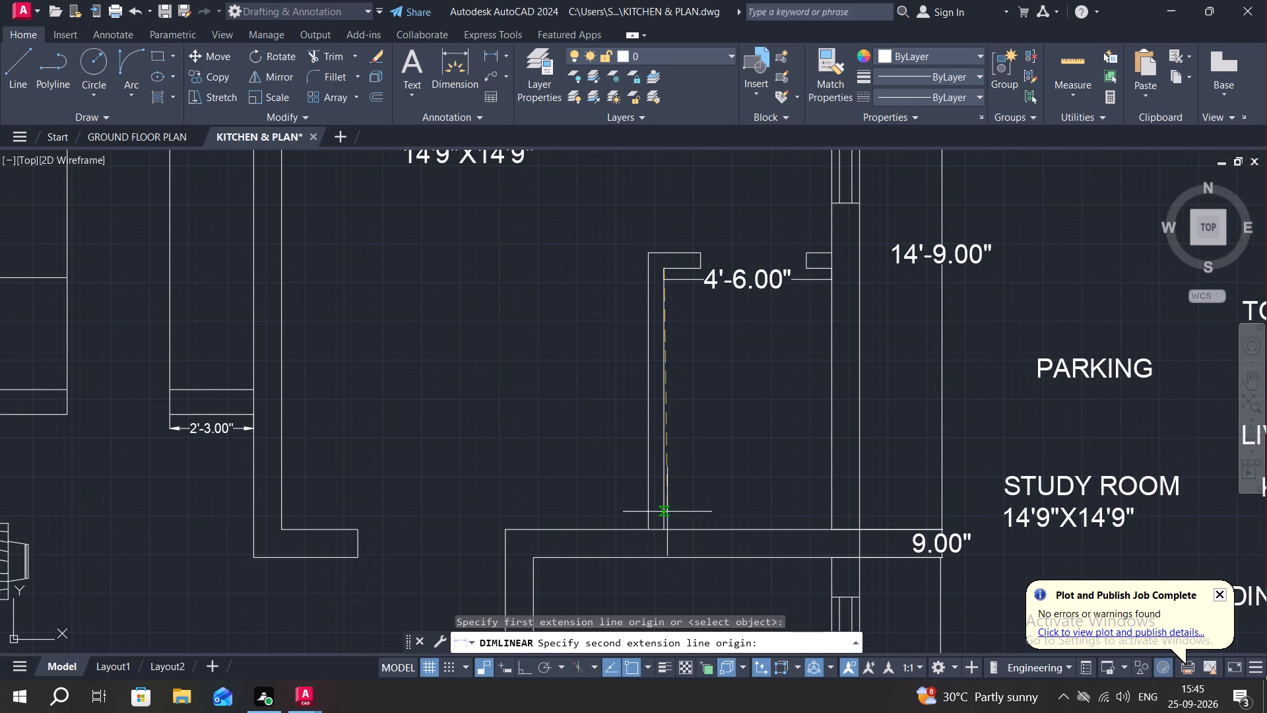
left_click(663, 526)
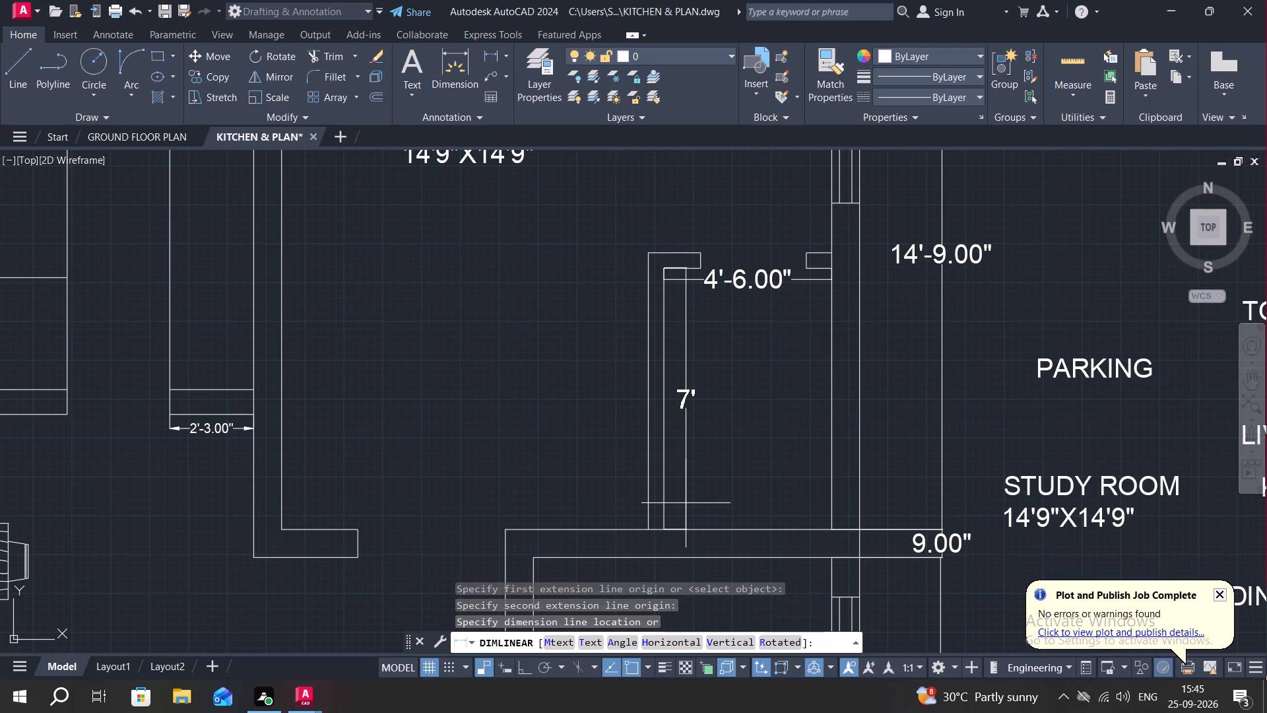
left_click(686, 503)
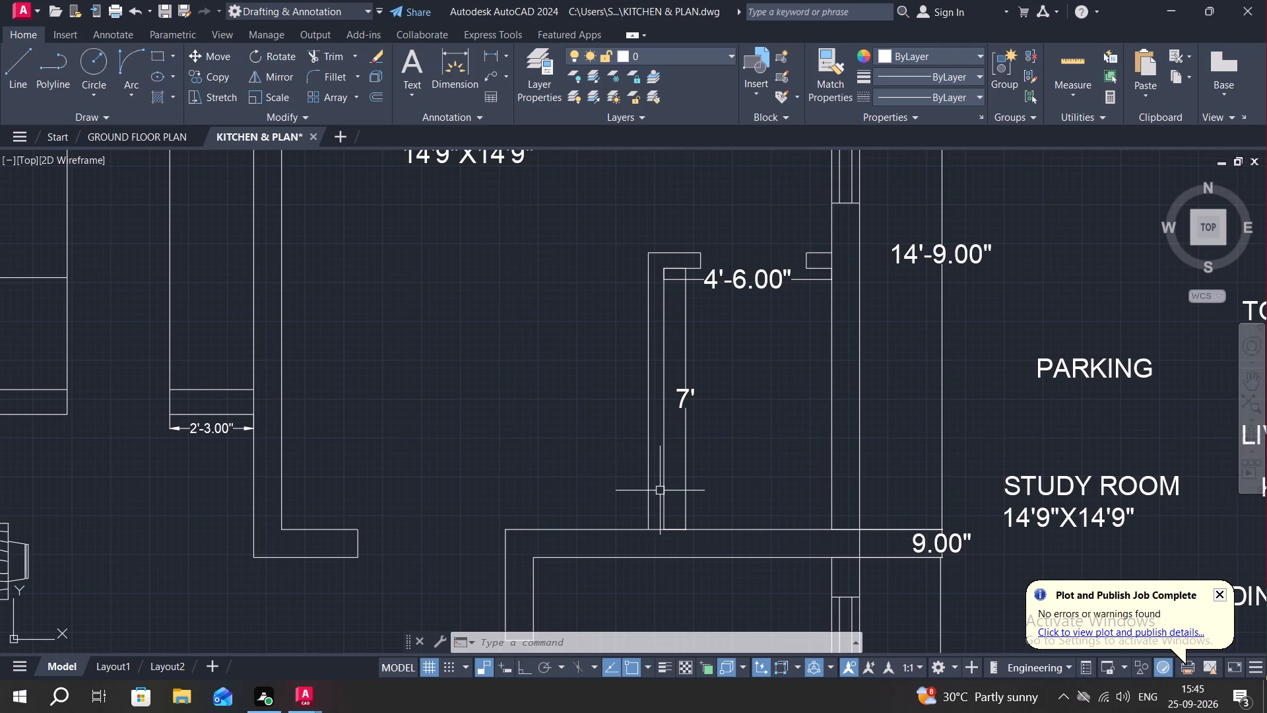
Add a horizontal linear dimension across the inside width of the small room within BEDROOM 2, just below its upper wall.
middle_click_drag(660, 491, 670, 469)
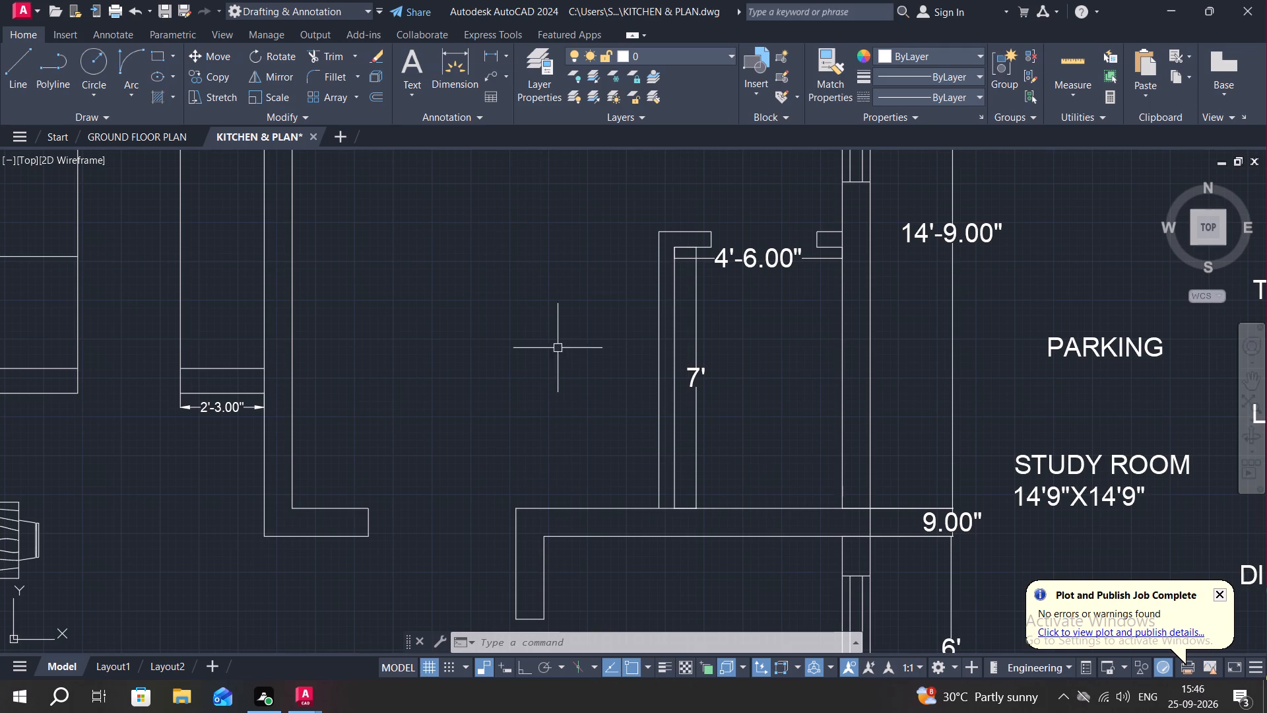
middle_click_drag(702, 424, 536, 32)
scroll(602, 223, "down", 2)
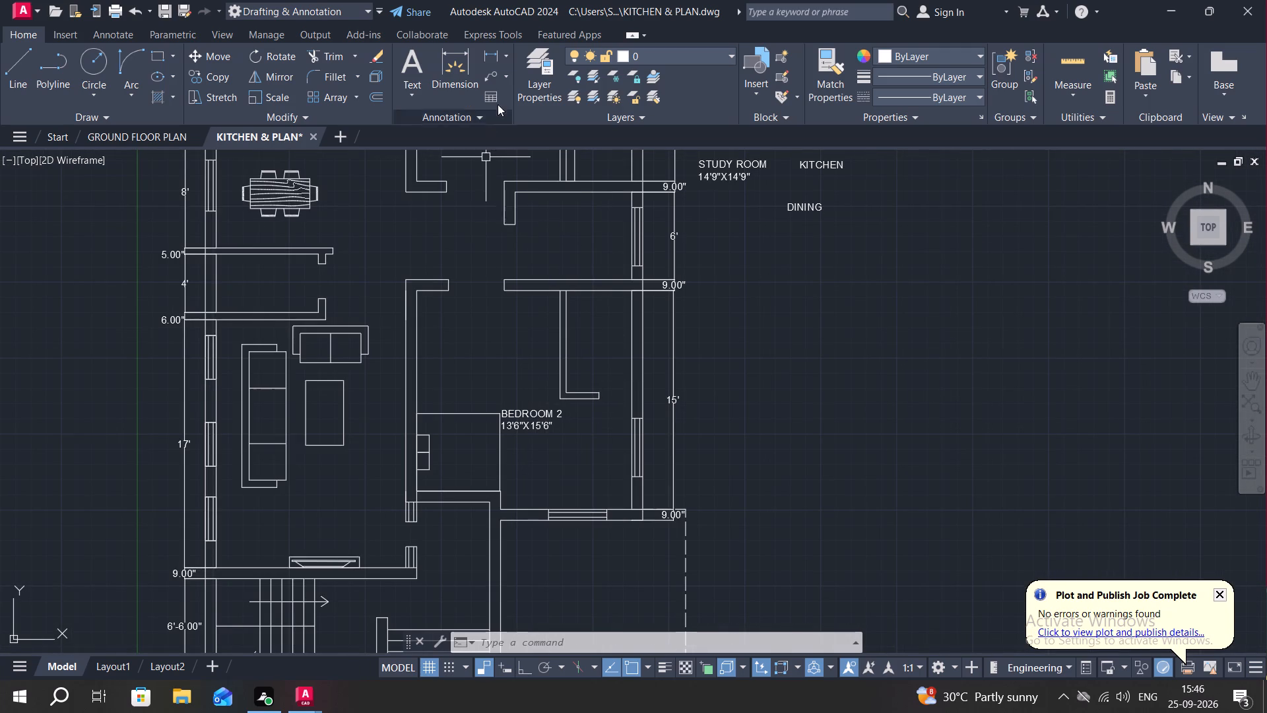
left_click(491, 49)
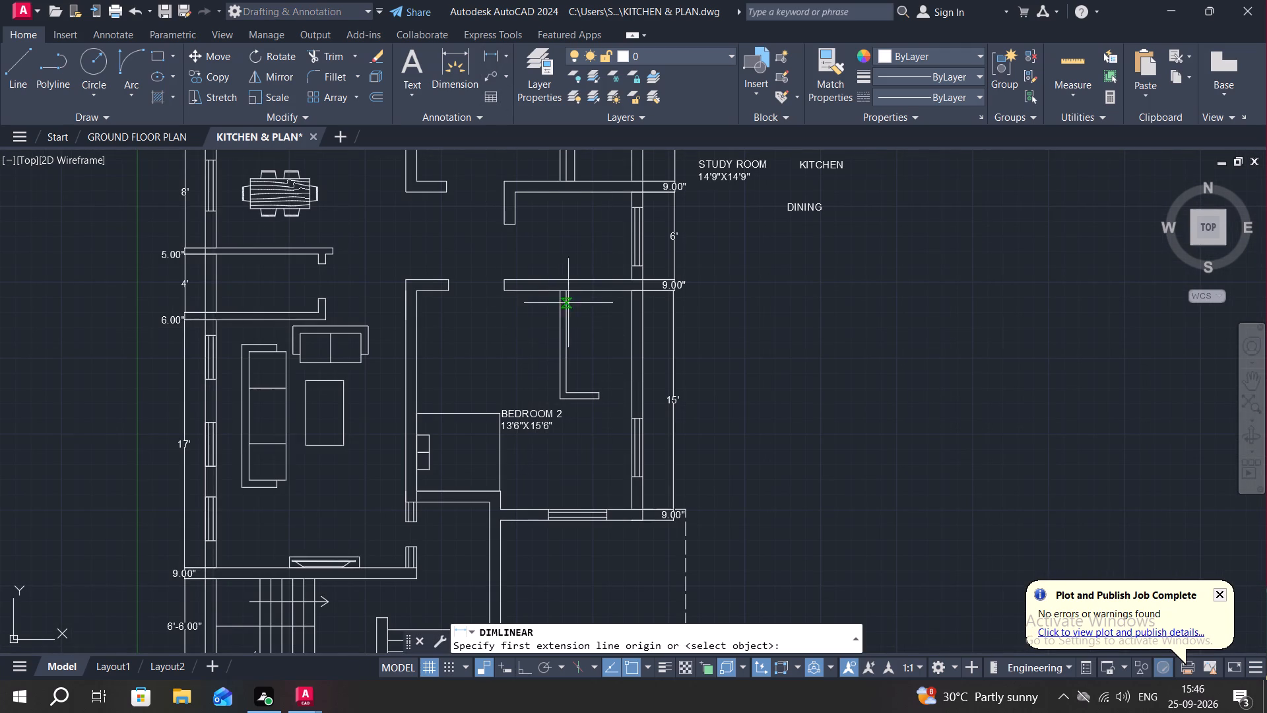
left_click(569, 292)
left_click(633, 291)
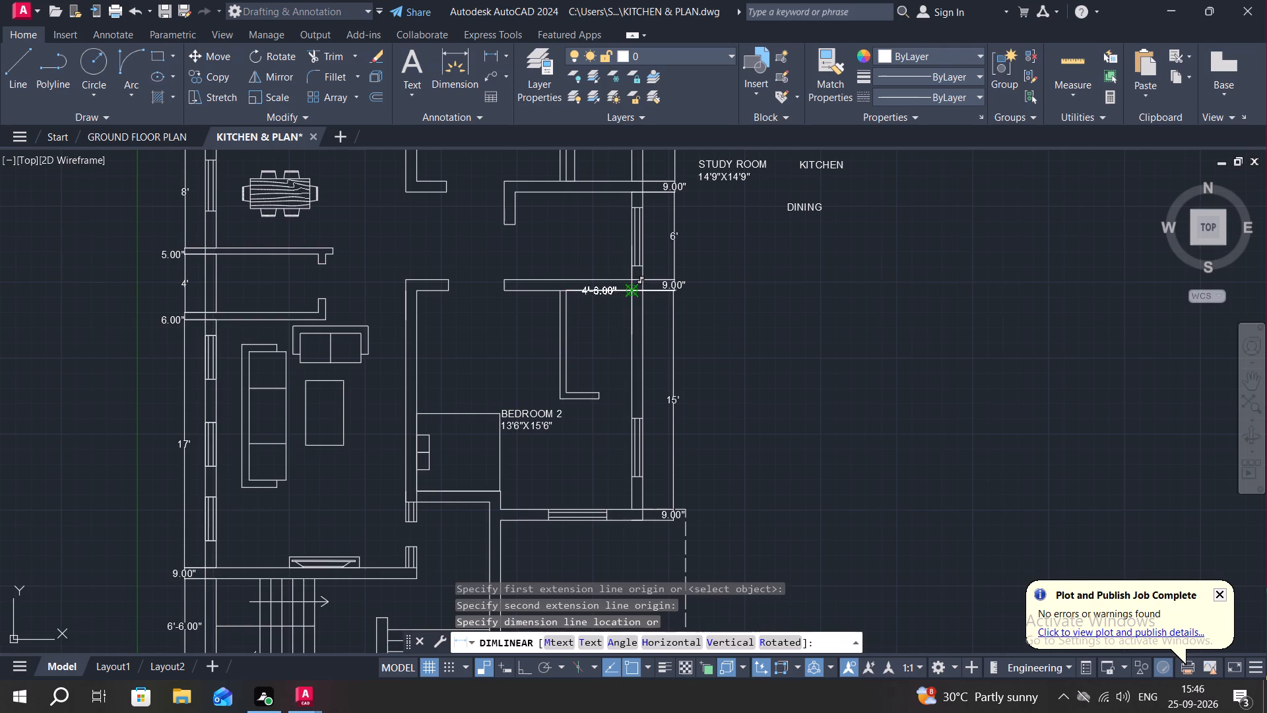
left_click(635, 302)
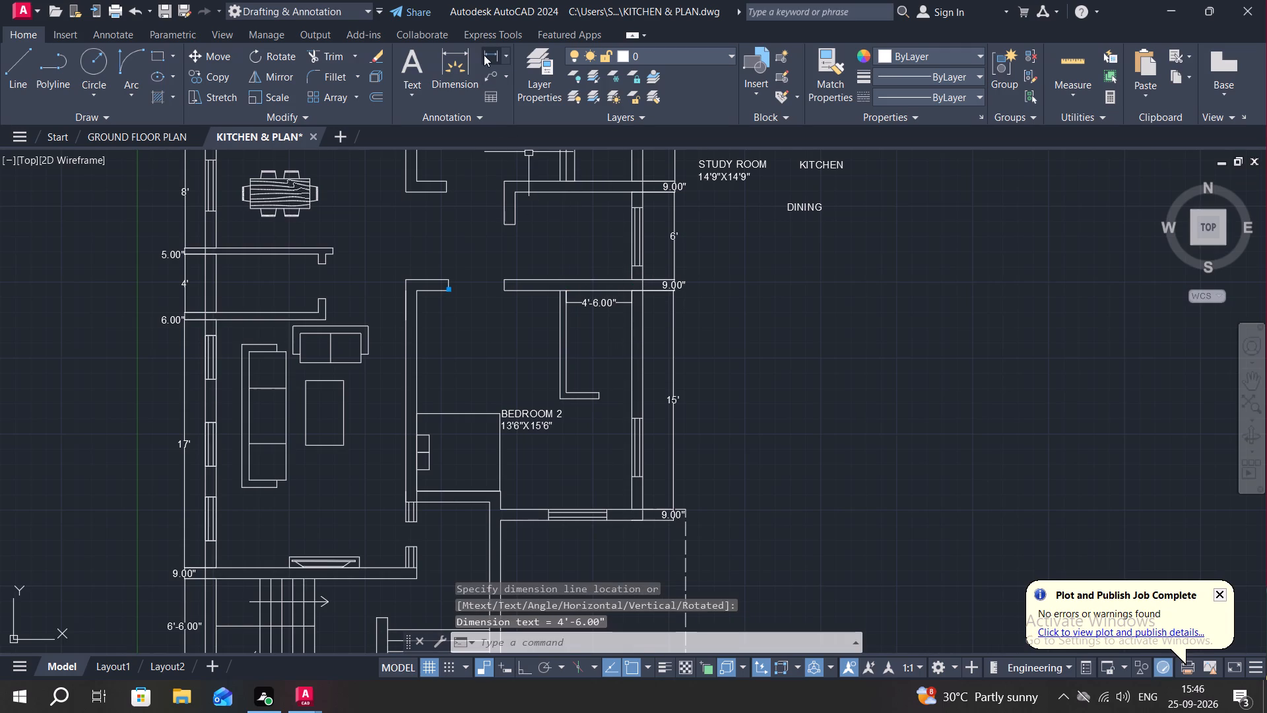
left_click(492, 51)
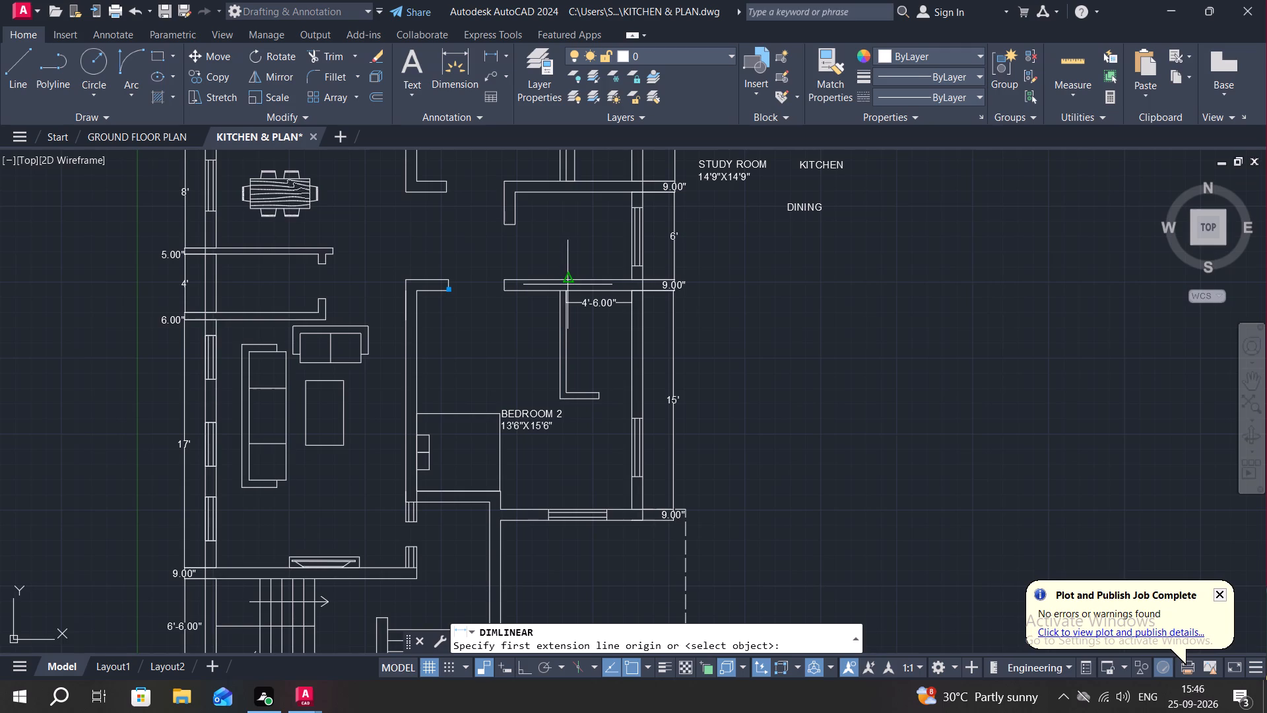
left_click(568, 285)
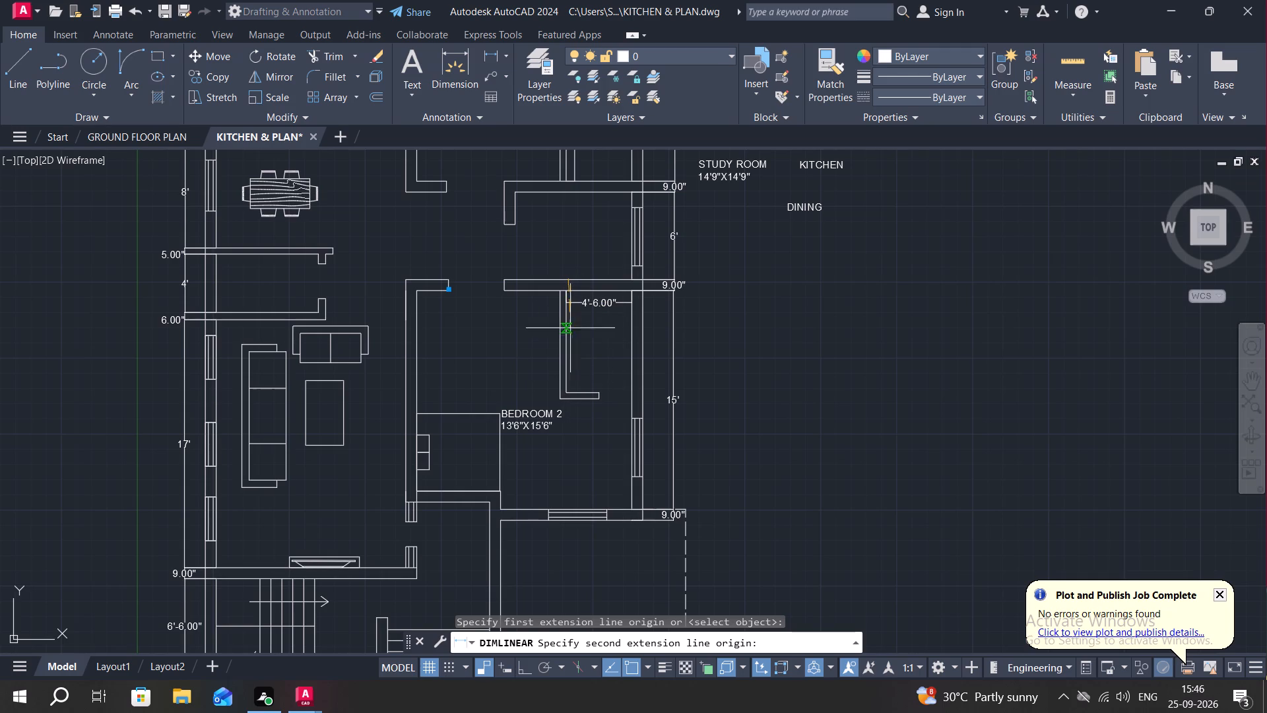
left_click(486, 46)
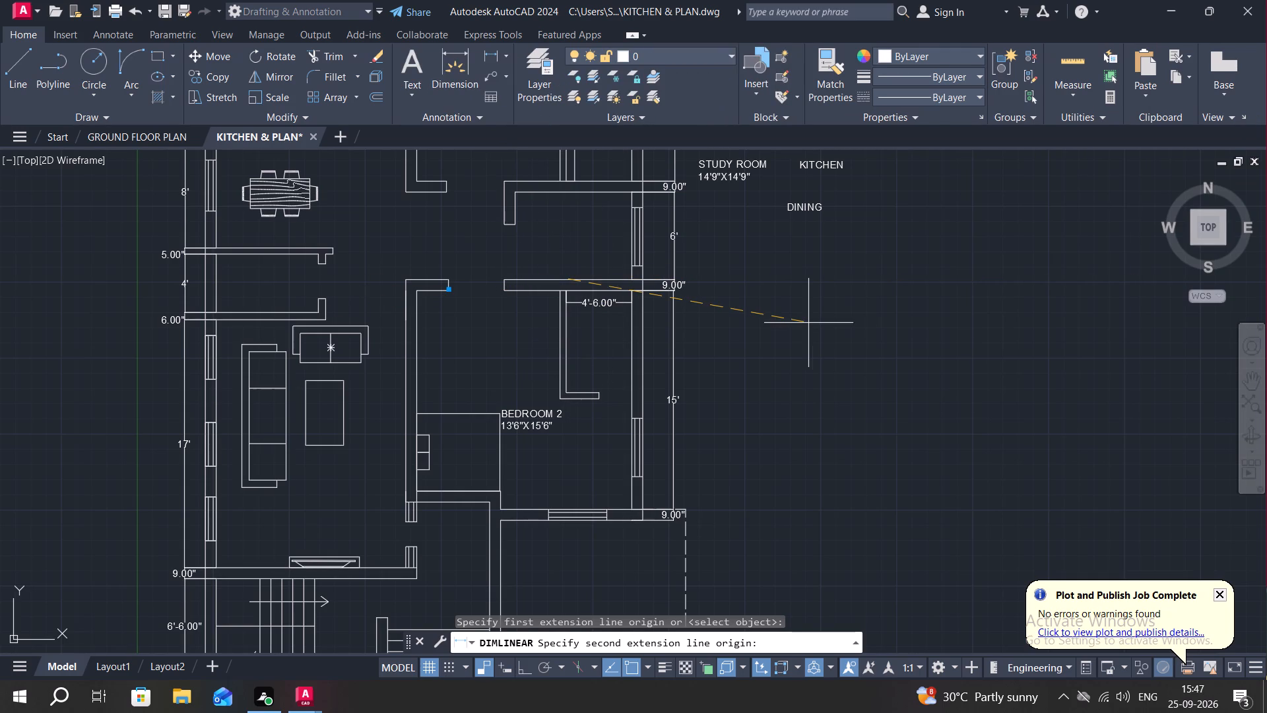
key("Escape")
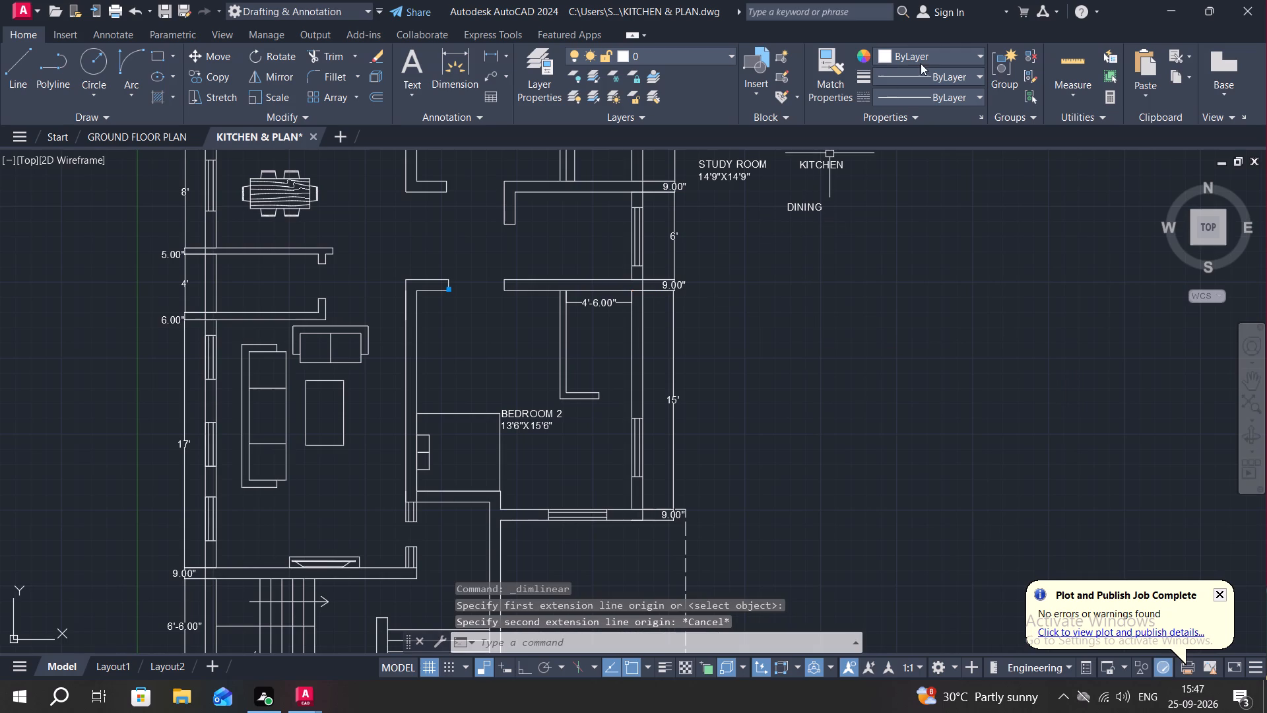
Add a vertical linear dimension along the inside length of the small room within BEDROOM 2, just inside its partition wall.
left_click(488, 51)
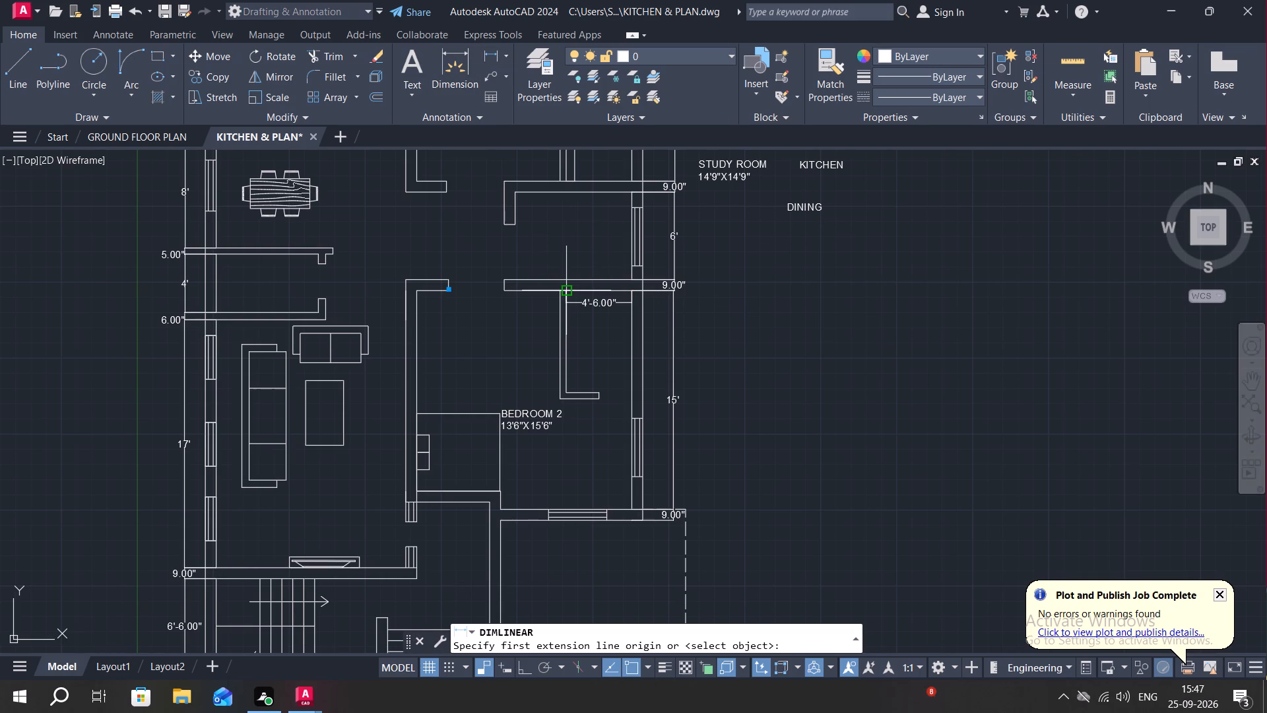
left_click(564, 292)
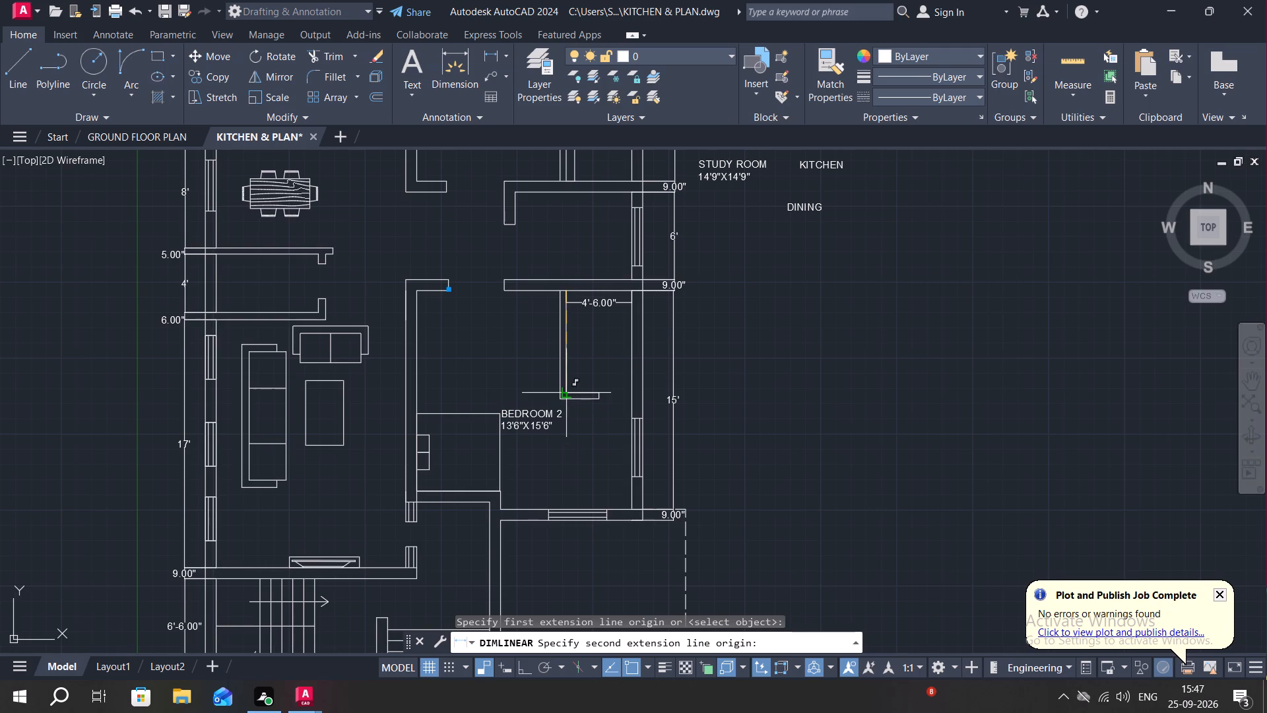
left_click(564, 390)
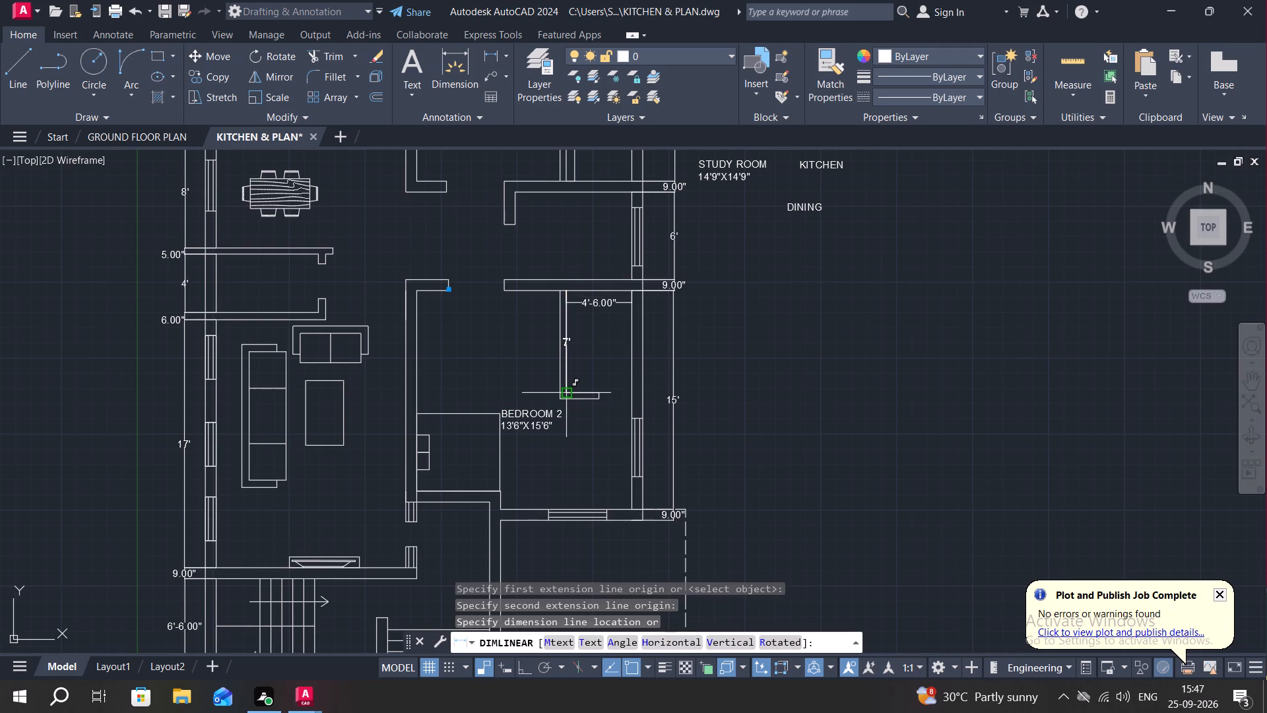
left_click(572, 389)
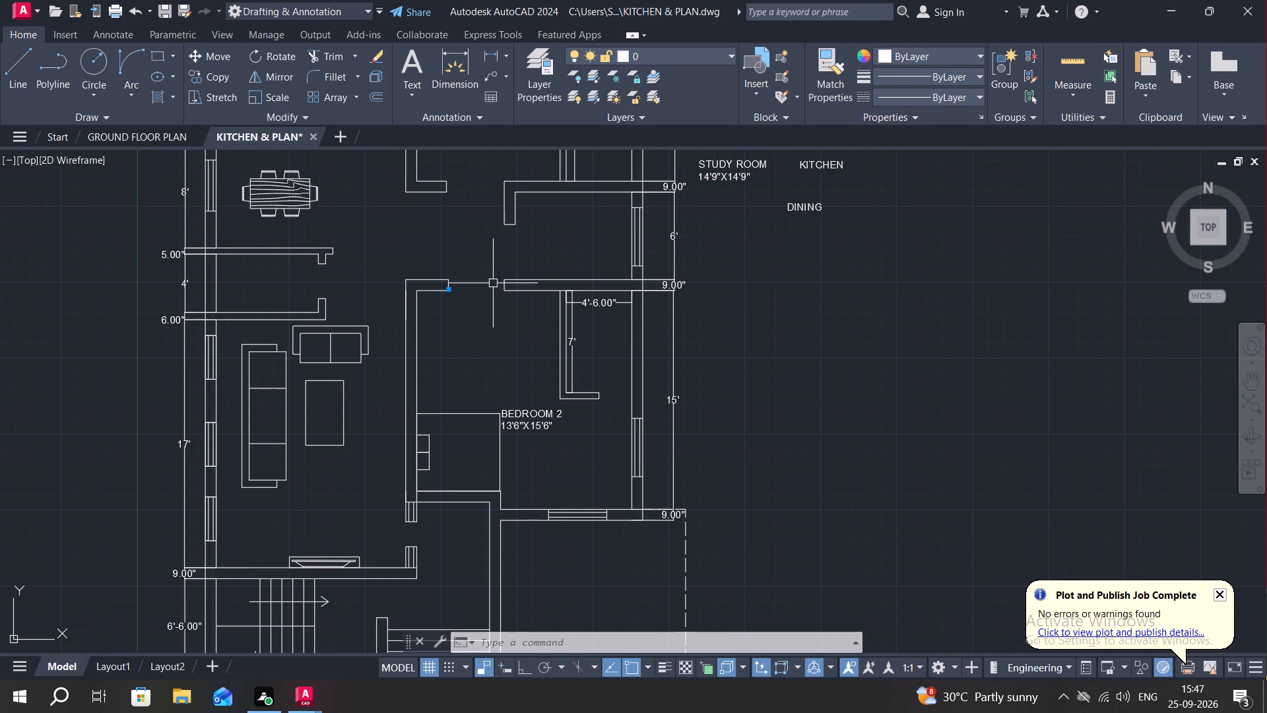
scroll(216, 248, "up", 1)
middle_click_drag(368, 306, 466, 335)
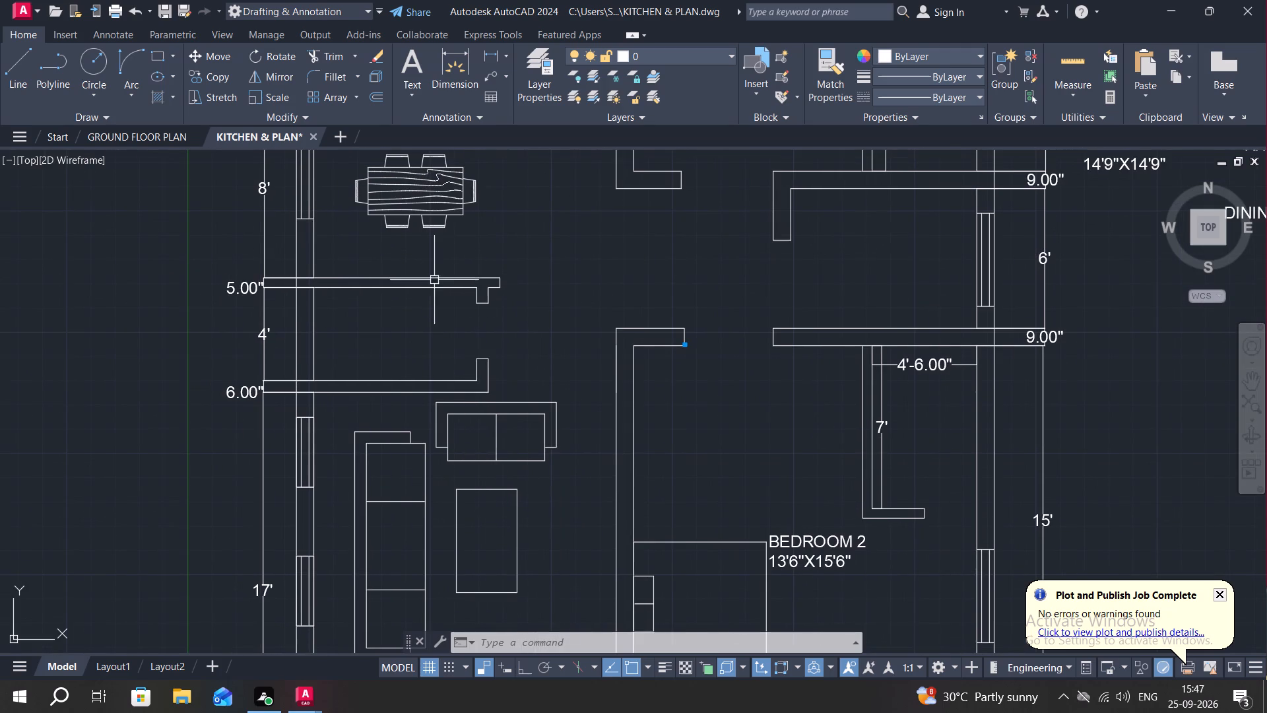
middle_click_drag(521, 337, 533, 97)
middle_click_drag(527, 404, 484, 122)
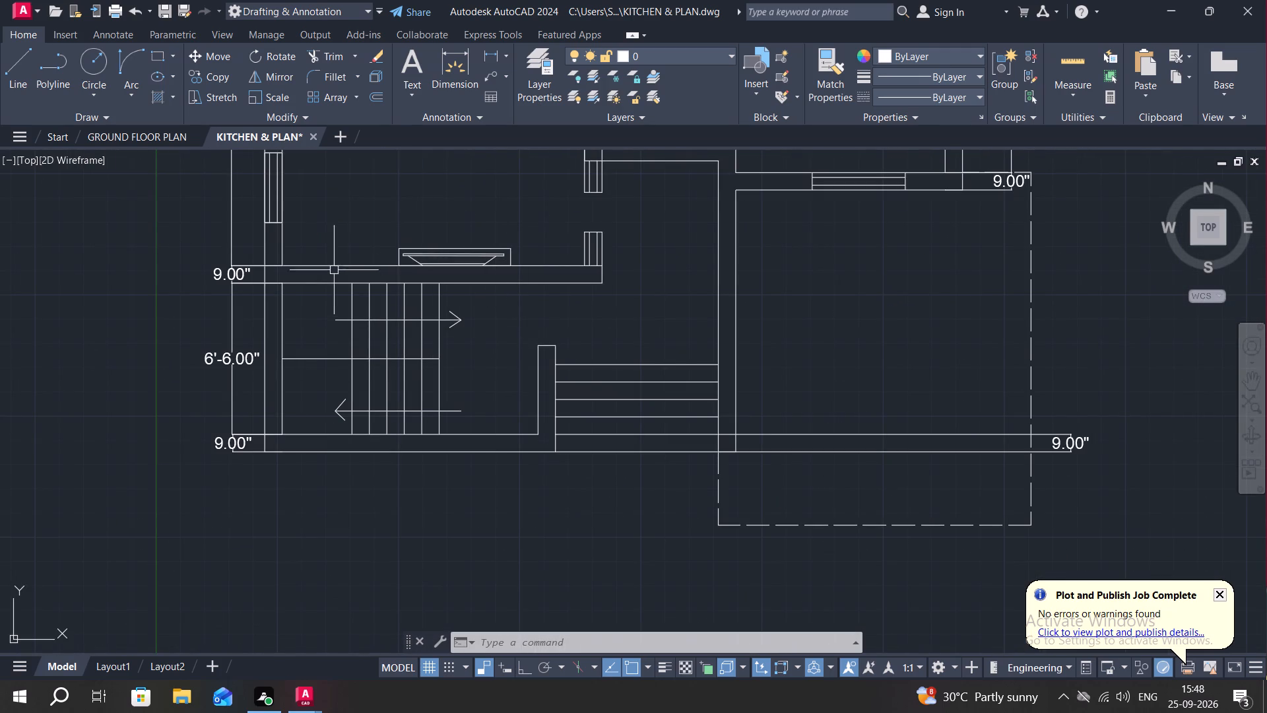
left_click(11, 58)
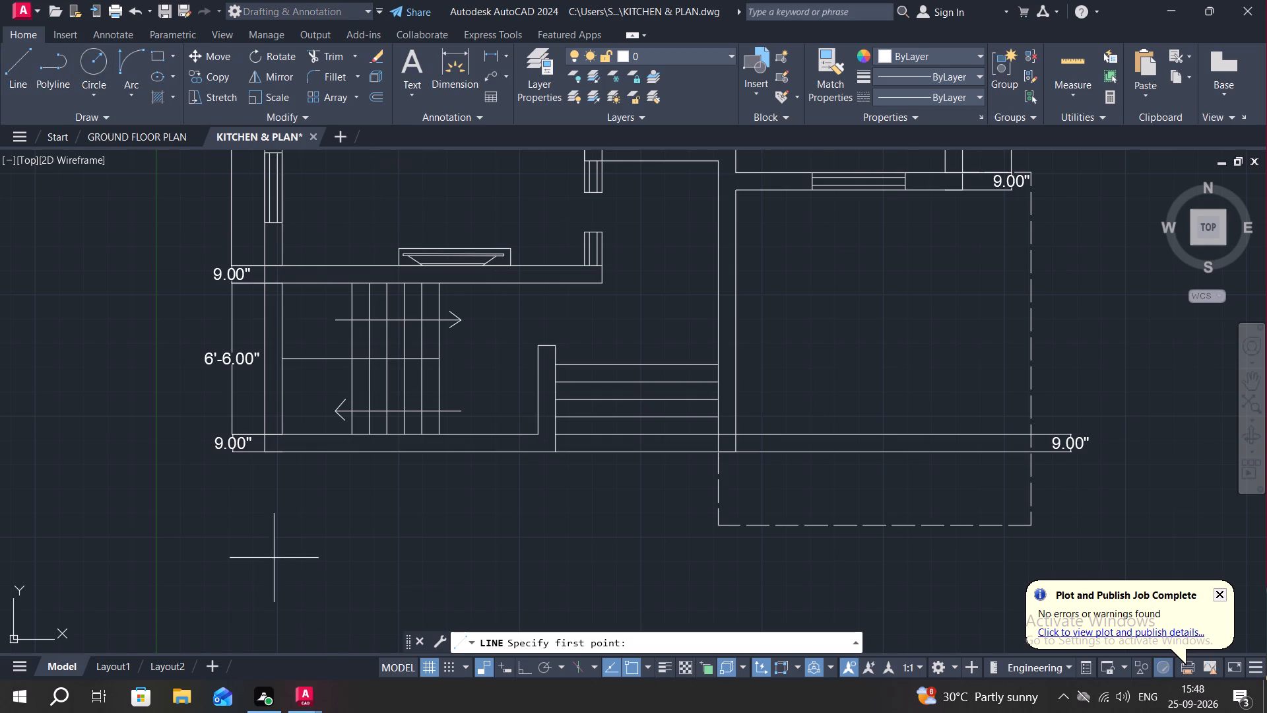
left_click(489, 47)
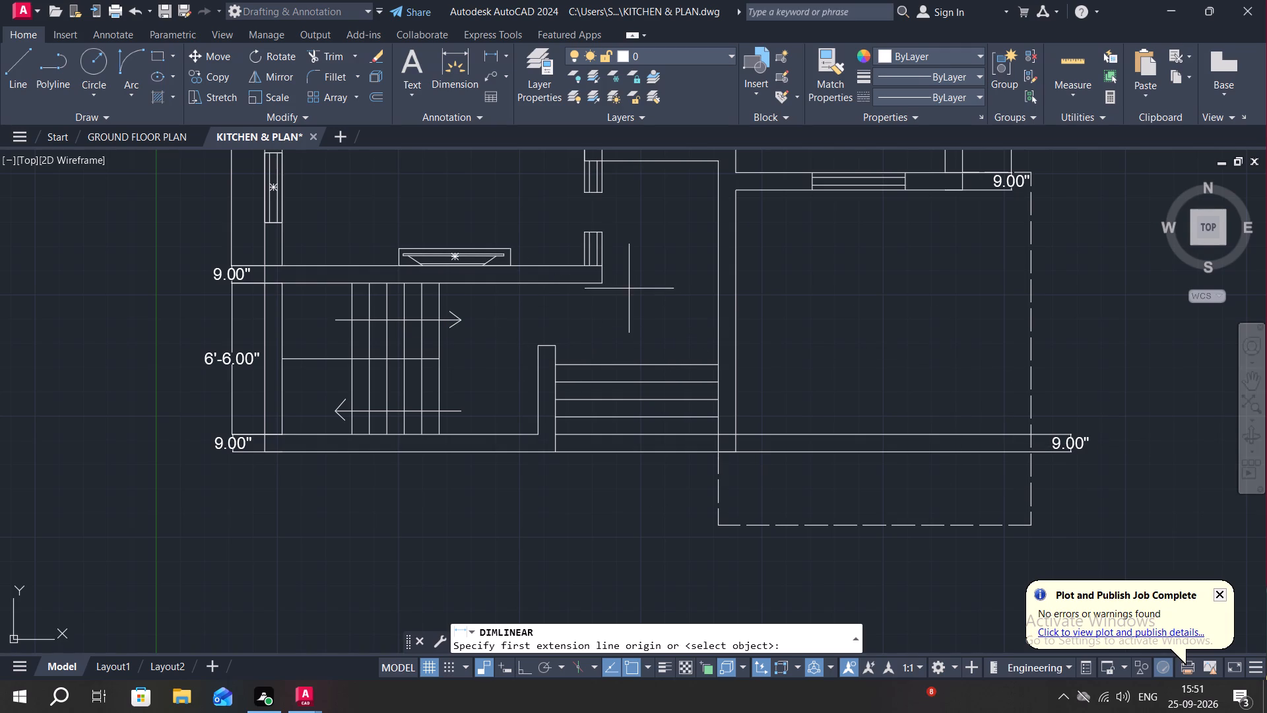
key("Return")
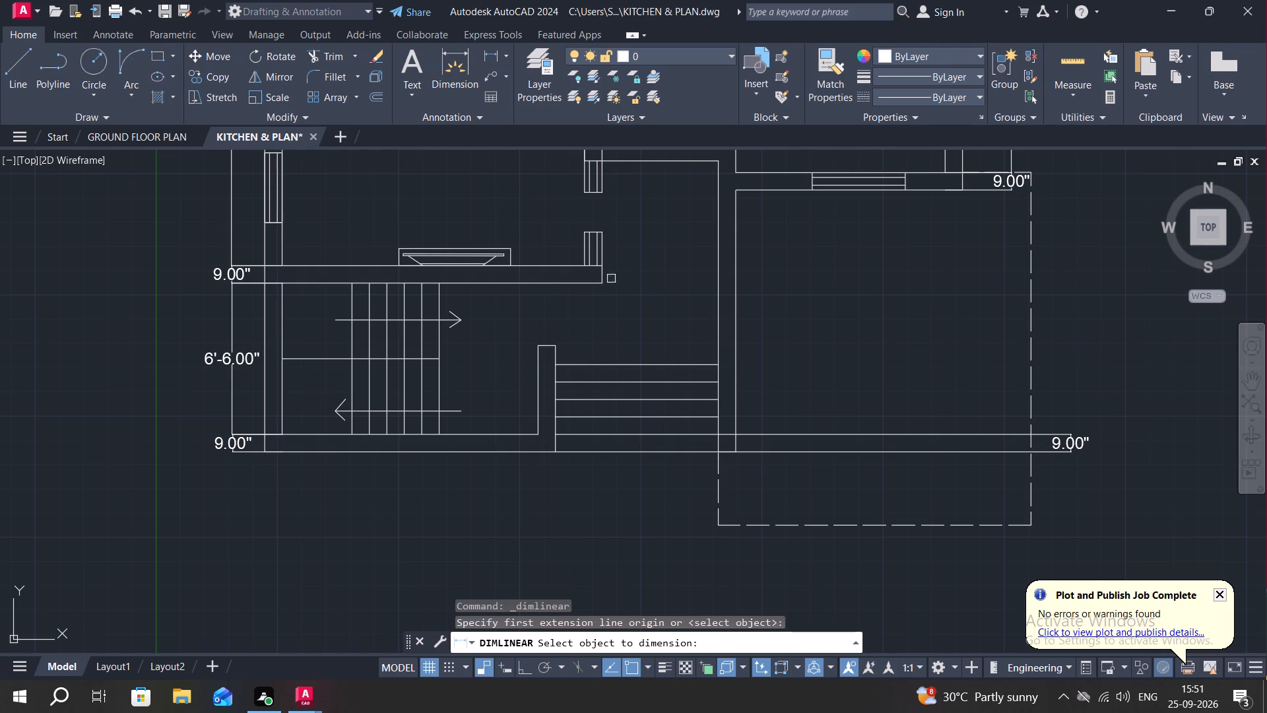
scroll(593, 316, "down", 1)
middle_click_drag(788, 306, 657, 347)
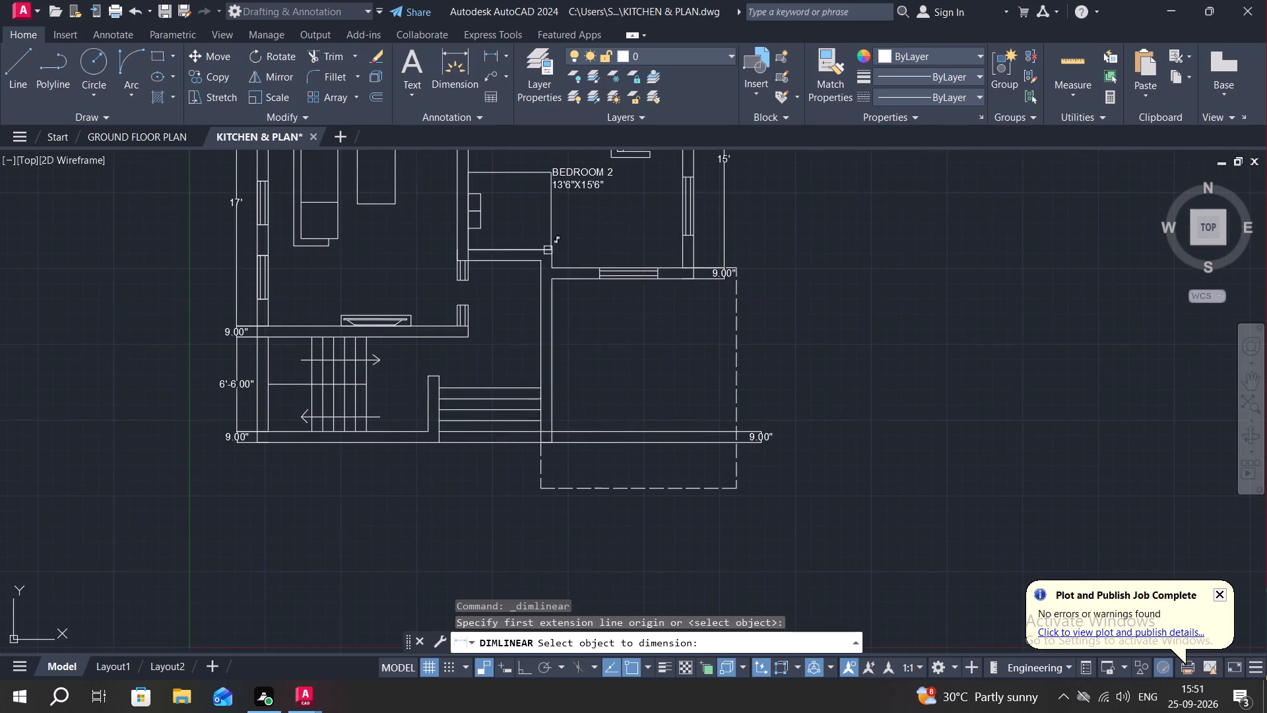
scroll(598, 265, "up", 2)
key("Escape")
Copy the DINING label to the empty space below it, outside the plan beside BEDROOM 2.
scroll(812, 410, "down", 3)
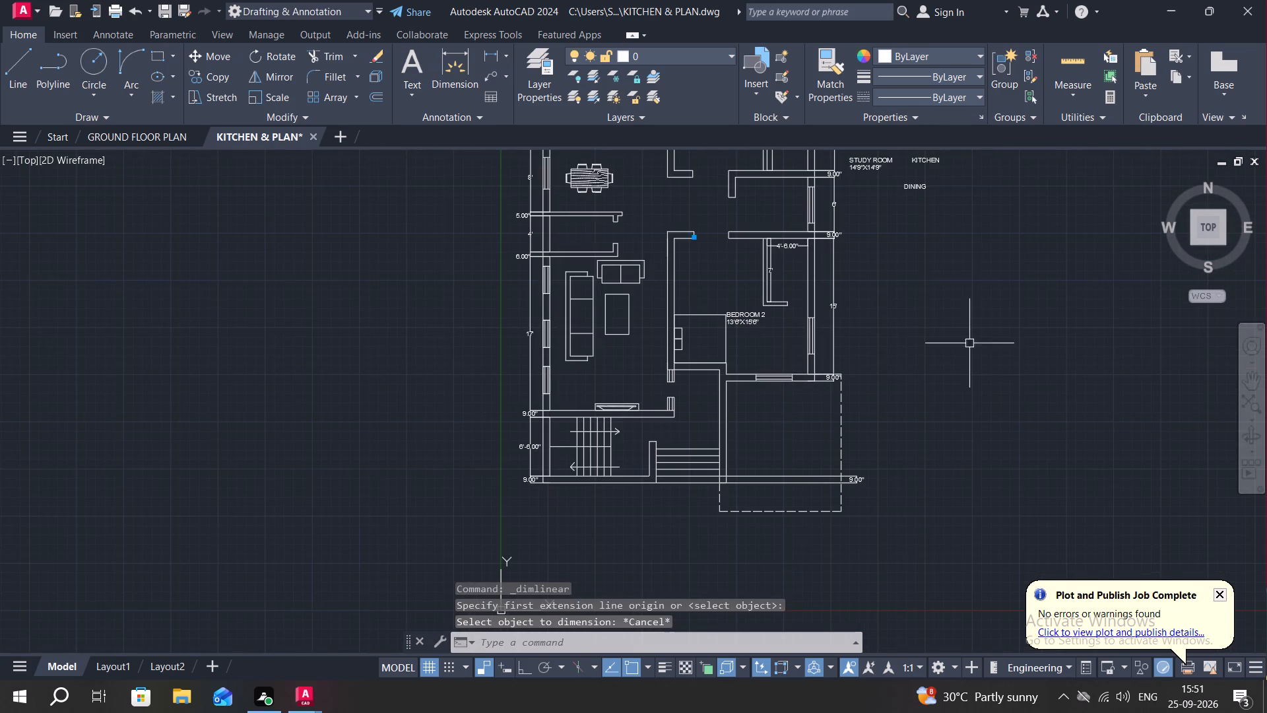
scroll(928, 203, "up", 1)
type("CO")
key("space")
left_click(906, 179)
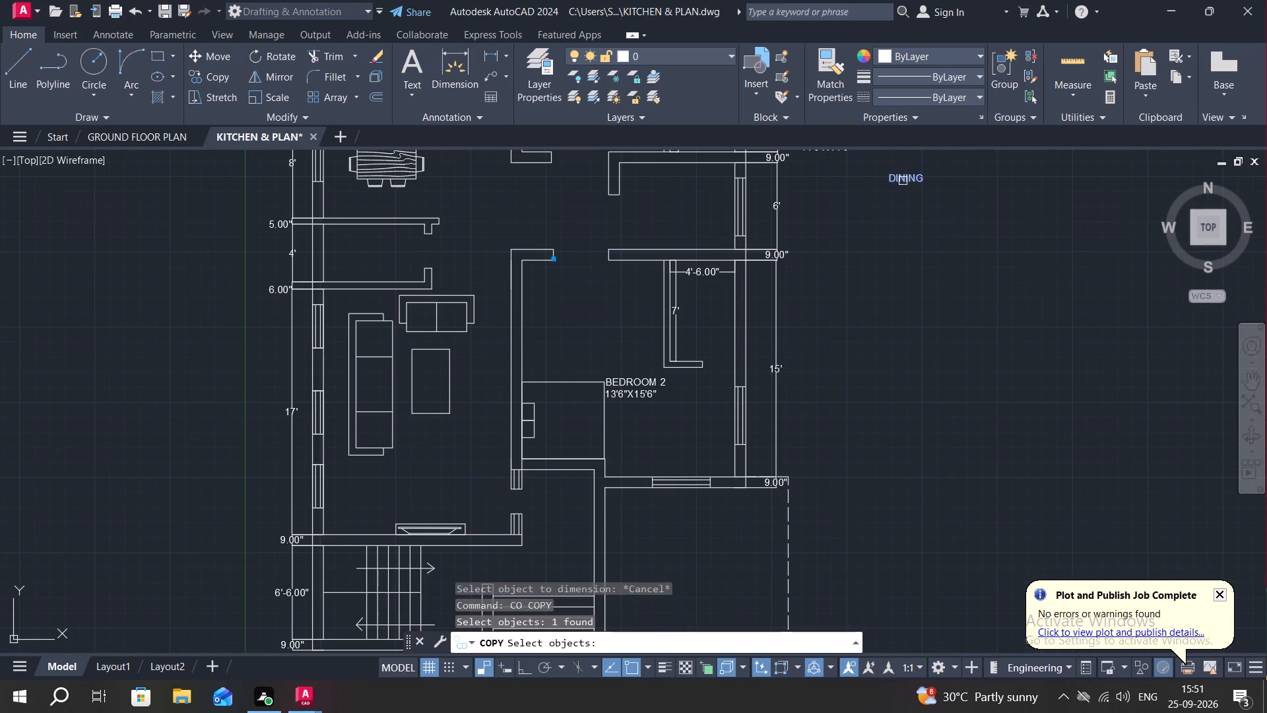
right_click(902, 184)
left_click(901, 184)
left_click(872, 324)
key("Escape")
Replace the text of the new DINING copy beside BEDROOM 2 with LIVING SPACE and finish the text edit.
scroll(886, 321, "up", 3)
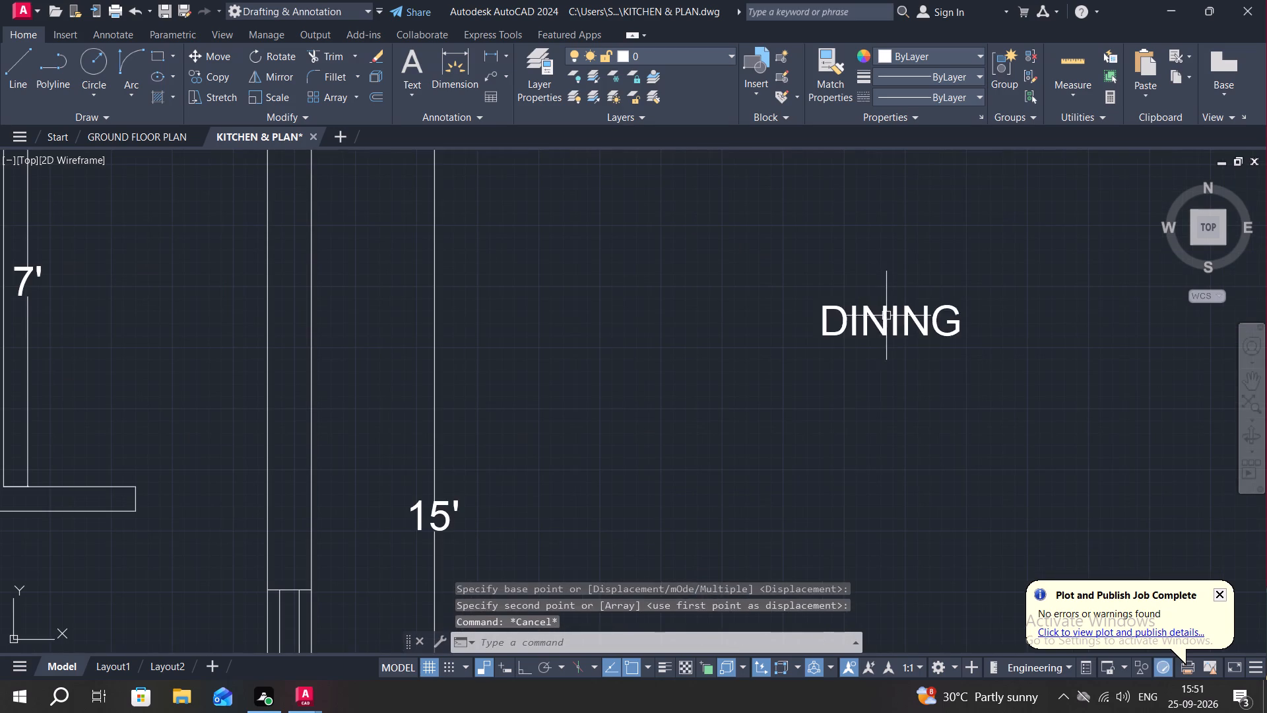
double_click(886, 316)
left_click(996, 329)
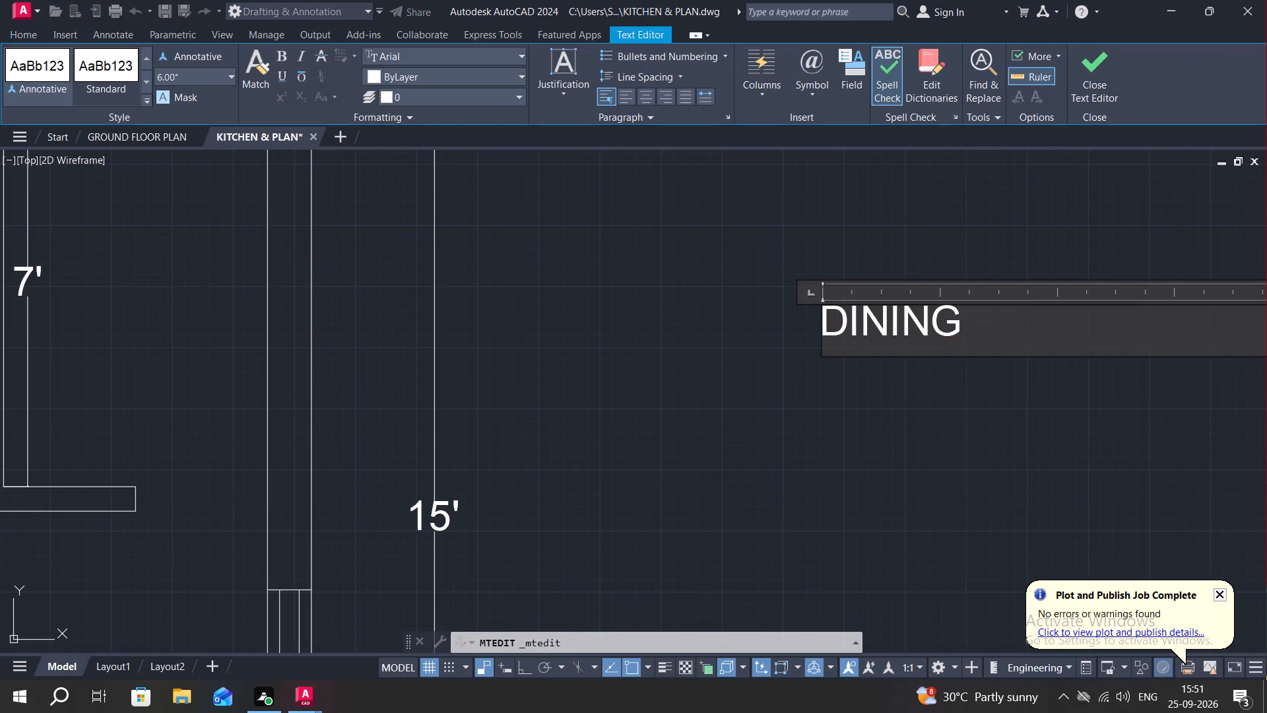
key("BackSpace")
key("BackSpace")
key("BackSpace")
key("BackSpace")
key("BackSpace")
key("BackSpace")
key("BackSpace")
key("BackSpace")
key("BackSpace")
key("BackSpace")
key("BackSpace")
key("BackSpace")
key("BackSpace")
key("BackSpace")
key("BackSpace")
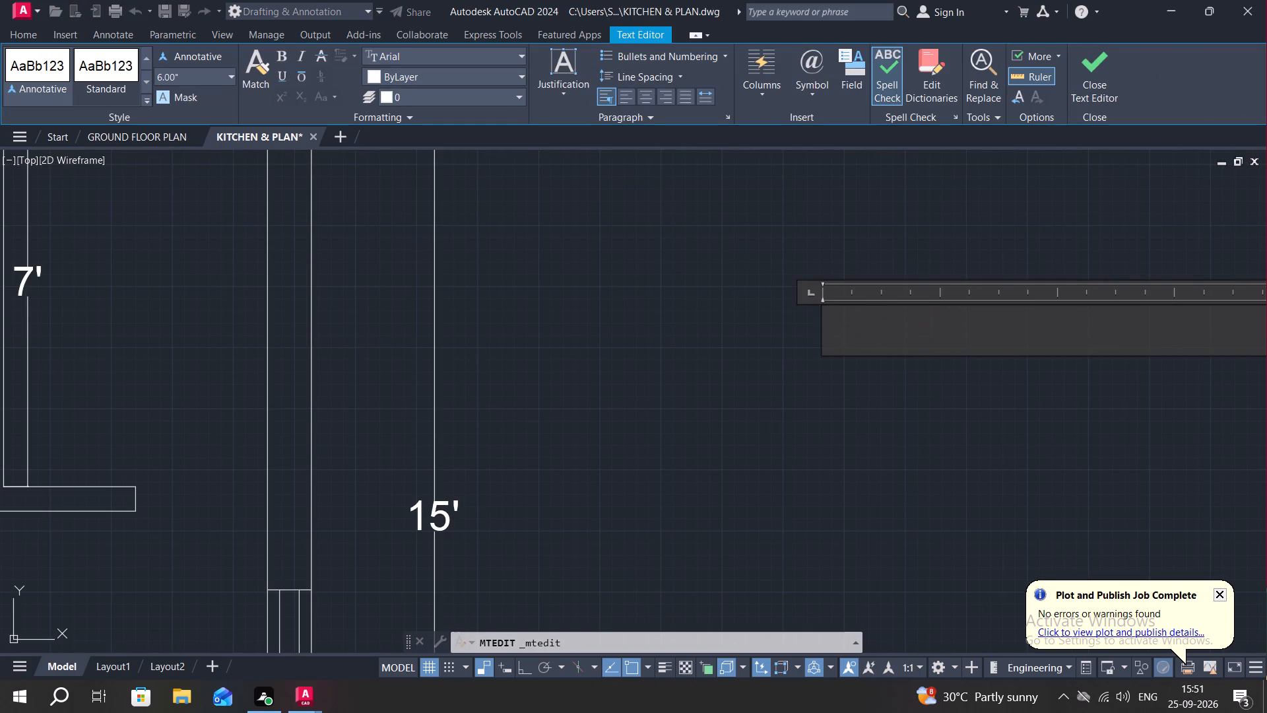
type("LI")
type("VING")
key("space")
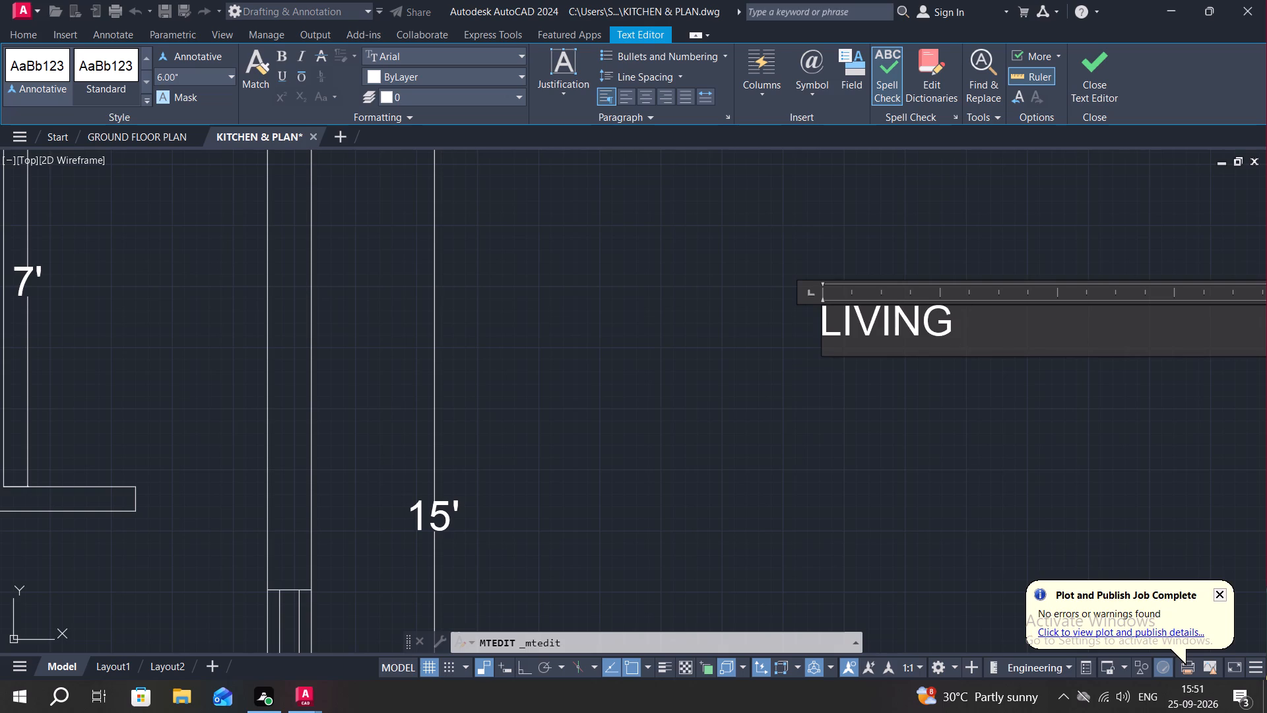
key("s")
key("p")
key("a")
type("DC")
key("e")
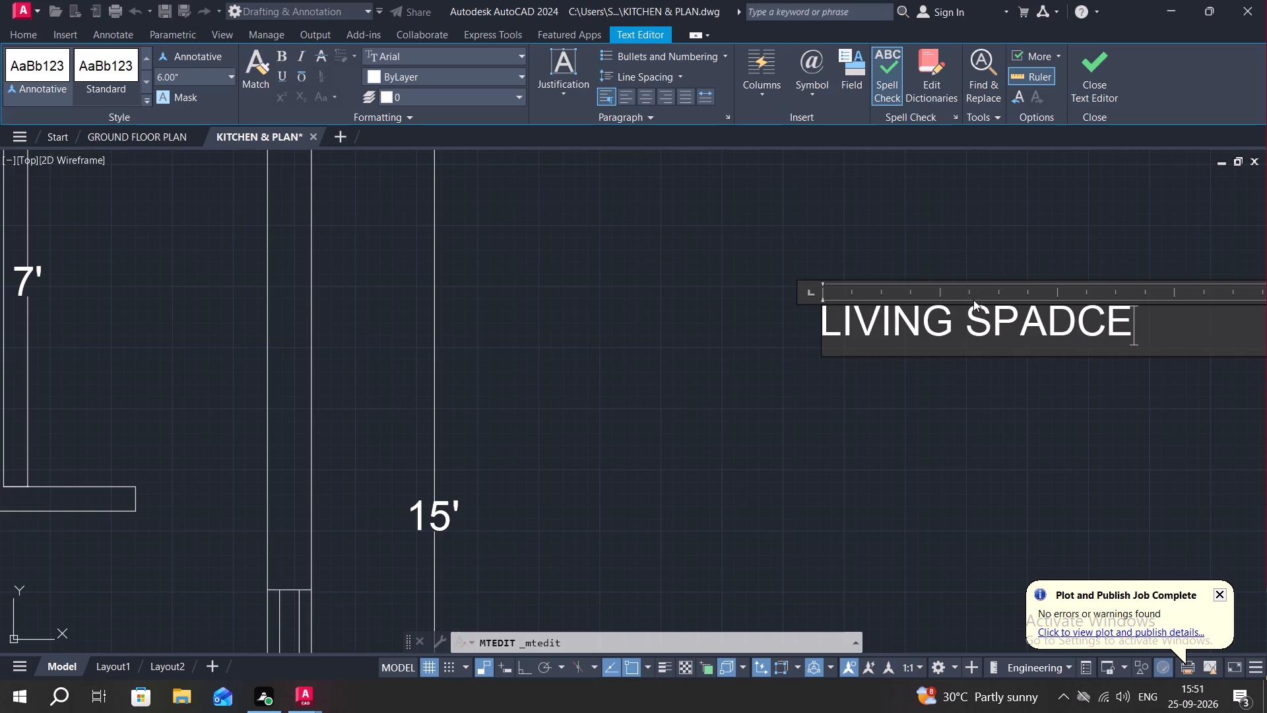
key("space")
key("BackSpace")
key("BackSpace")
key("BackSpace")
key("BackSpace")
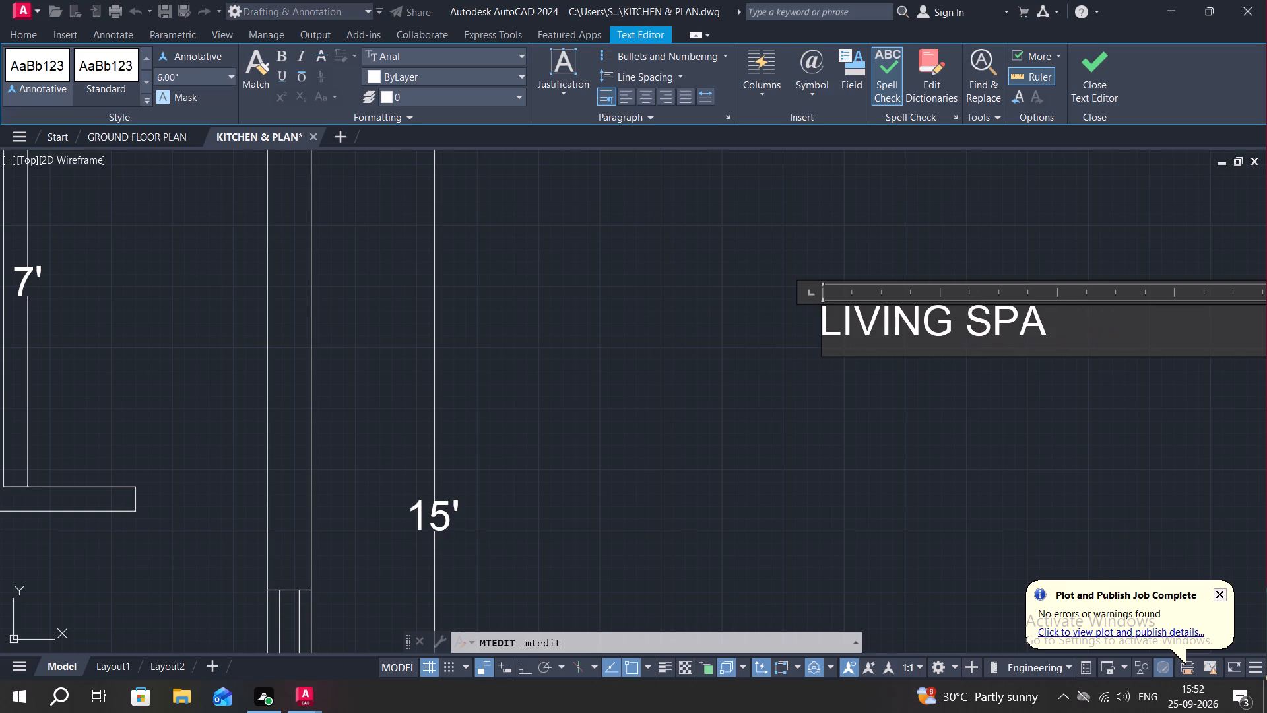
key("c")
type("E")
key("space")
left_click(958, 366)
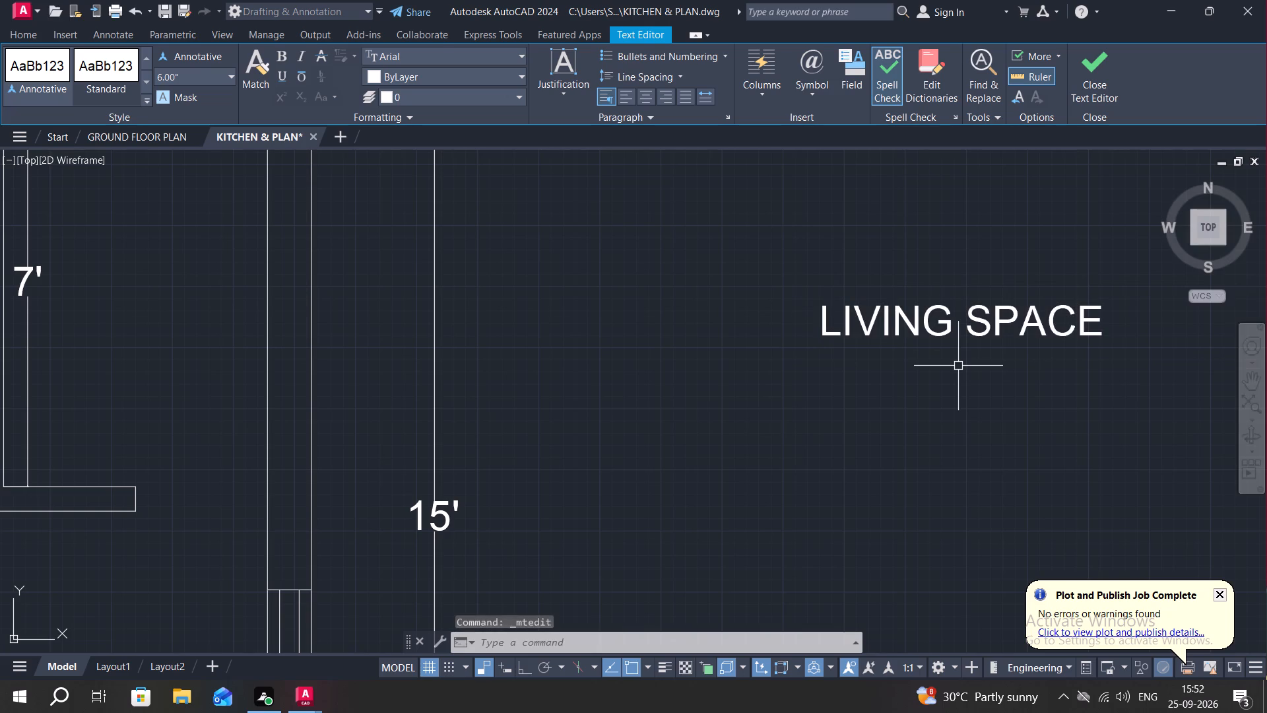
Split the LIVING SPACE label onto two lines, with SPACE beneath LIVING, and finish the text edit.
left_click(934, 333)
left_click(952, 332)
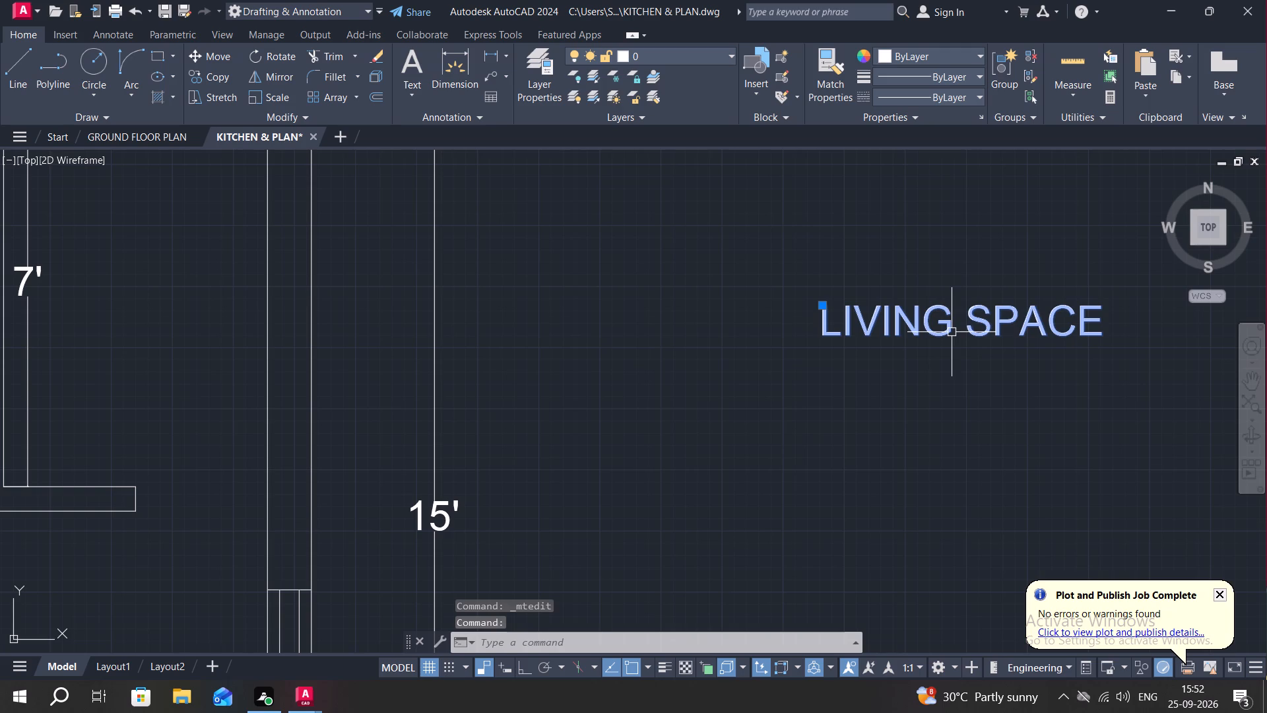
double_click(934, 334)
left_click(958, 316)
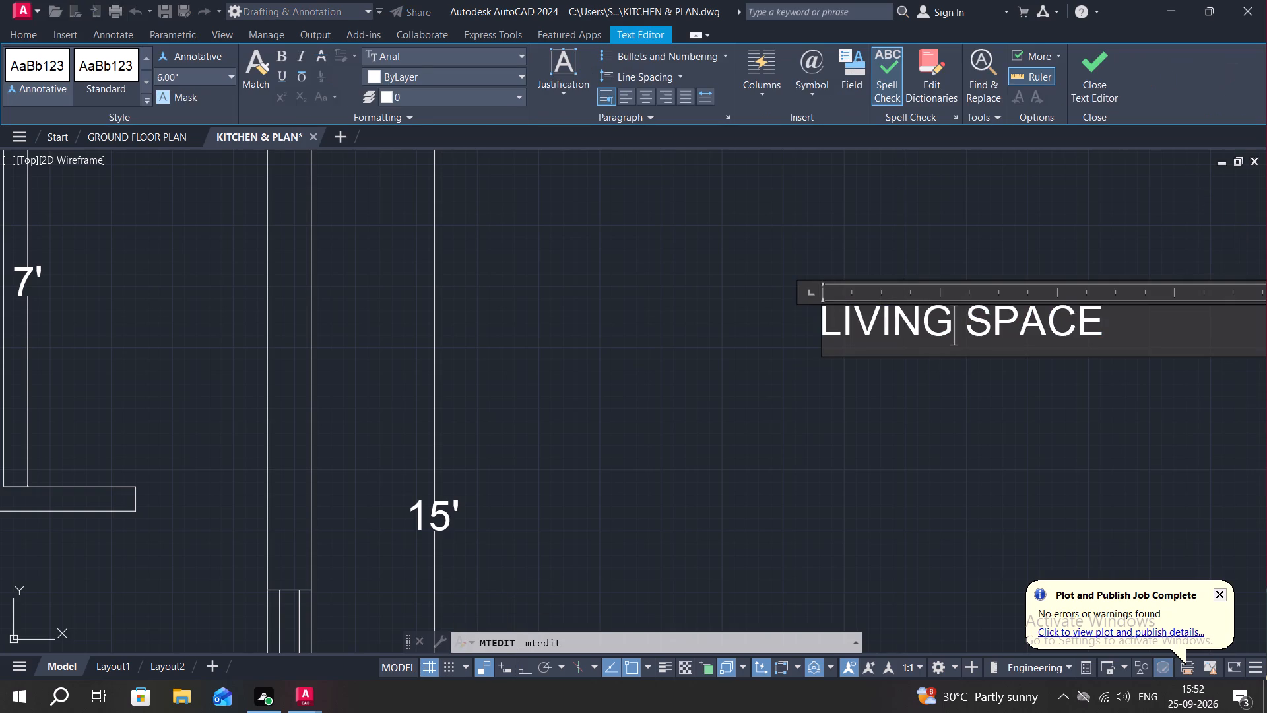
key("Return")
left_click(690, 377)
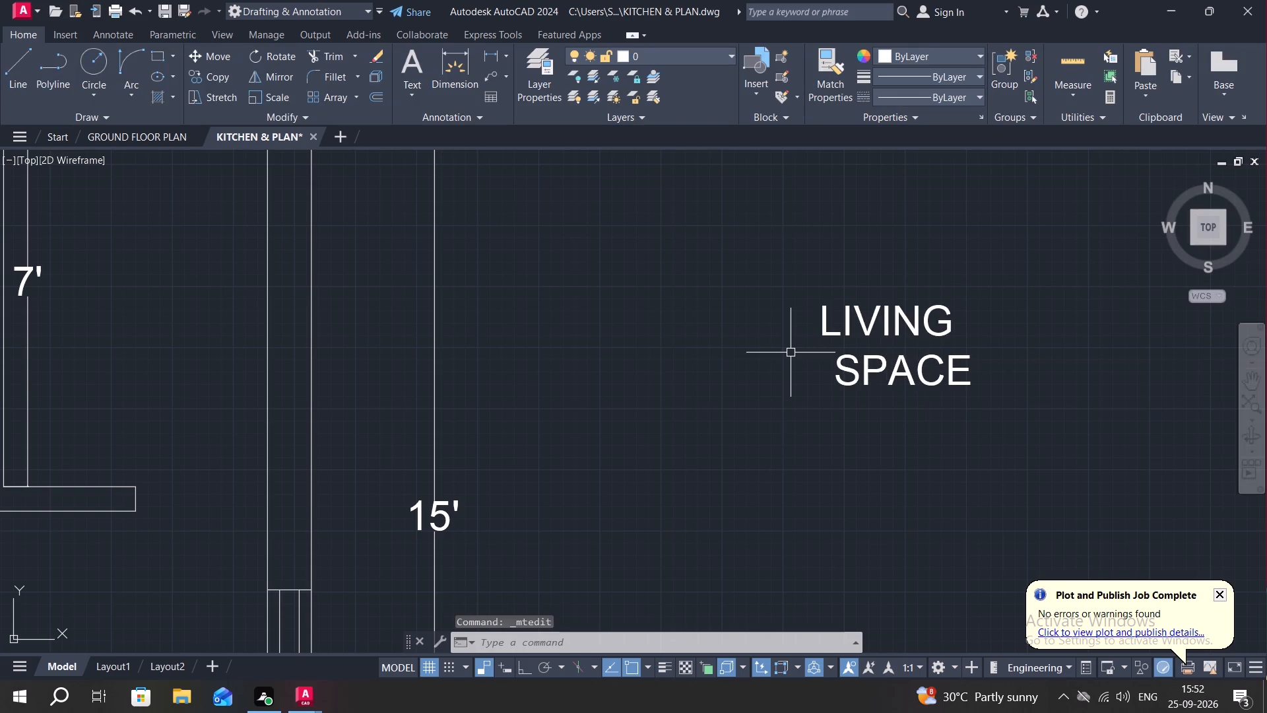
Copy the two-line LIVING SPACE label to the empty space diagonally below it, toward the 15' dimension.
key("c")
key("o")
key("space")
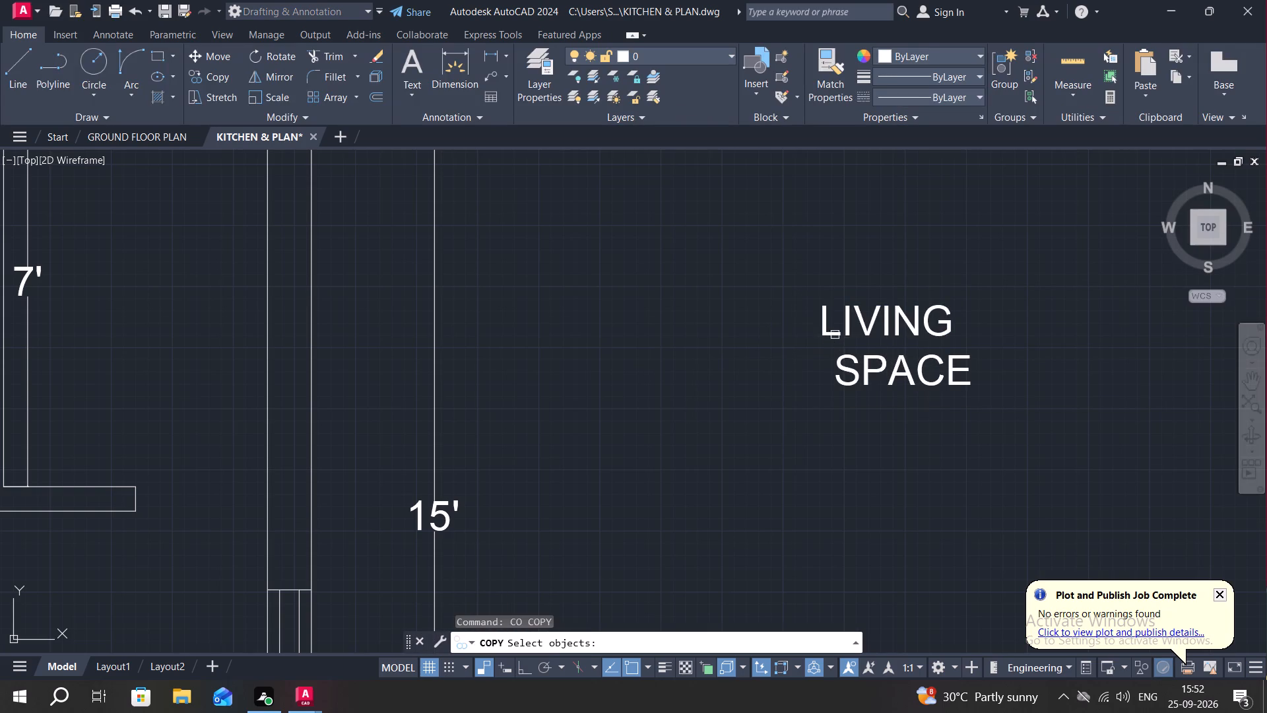
left_click(833, 331)
right_click(833, 330)
left_click(833, 330)
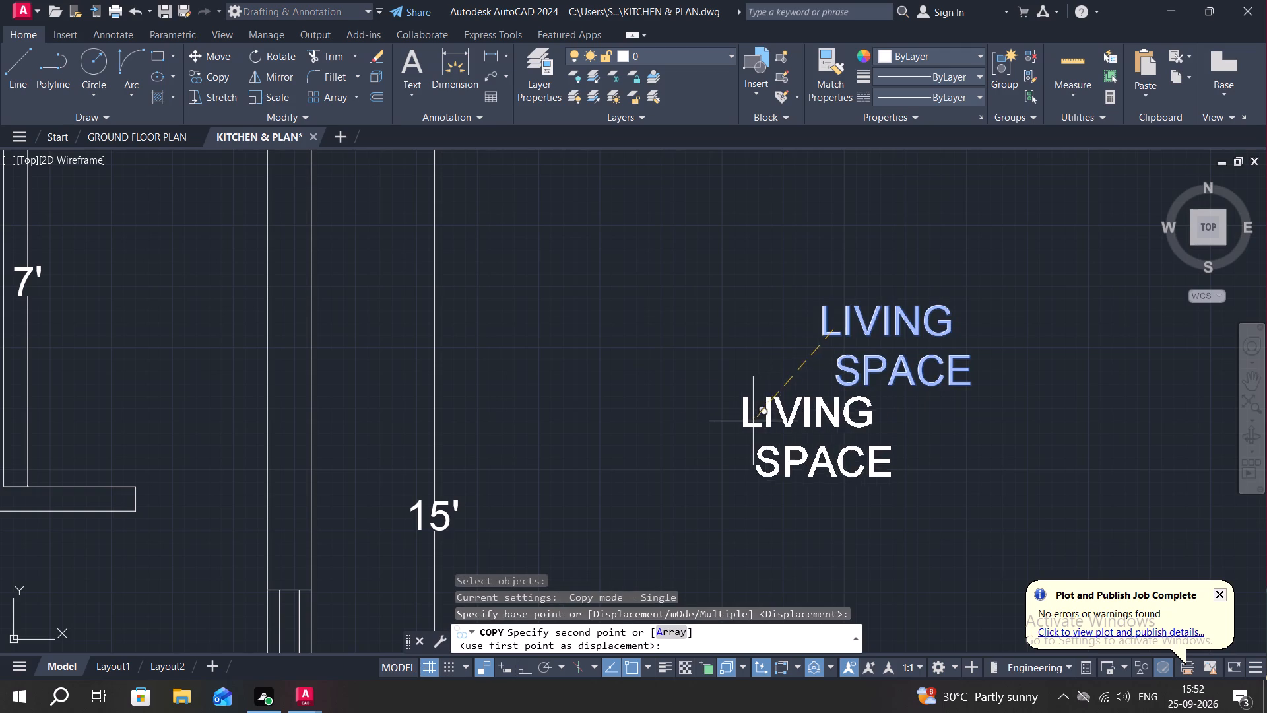
left_click(647, 454)
Replace the text of the lower LIVING SPACE copy with HALL.
left_click(685, 444)
left_click(685, 444)
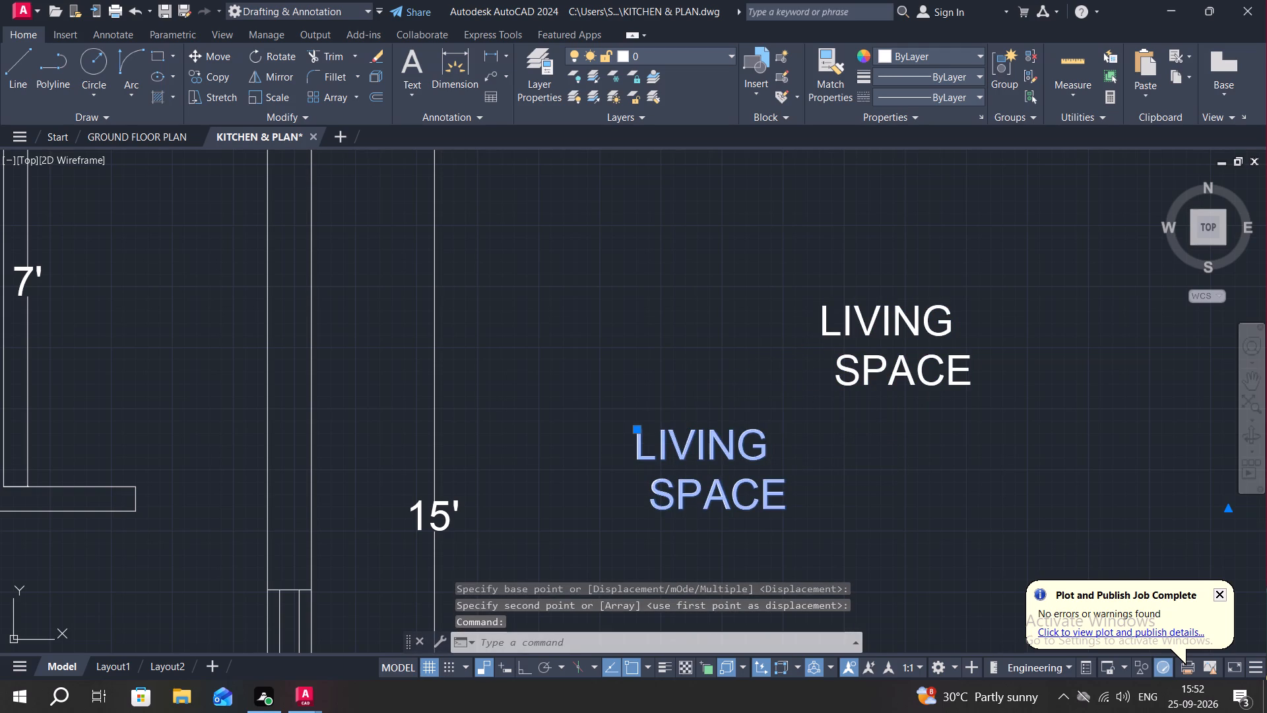
left_click(795, 477)
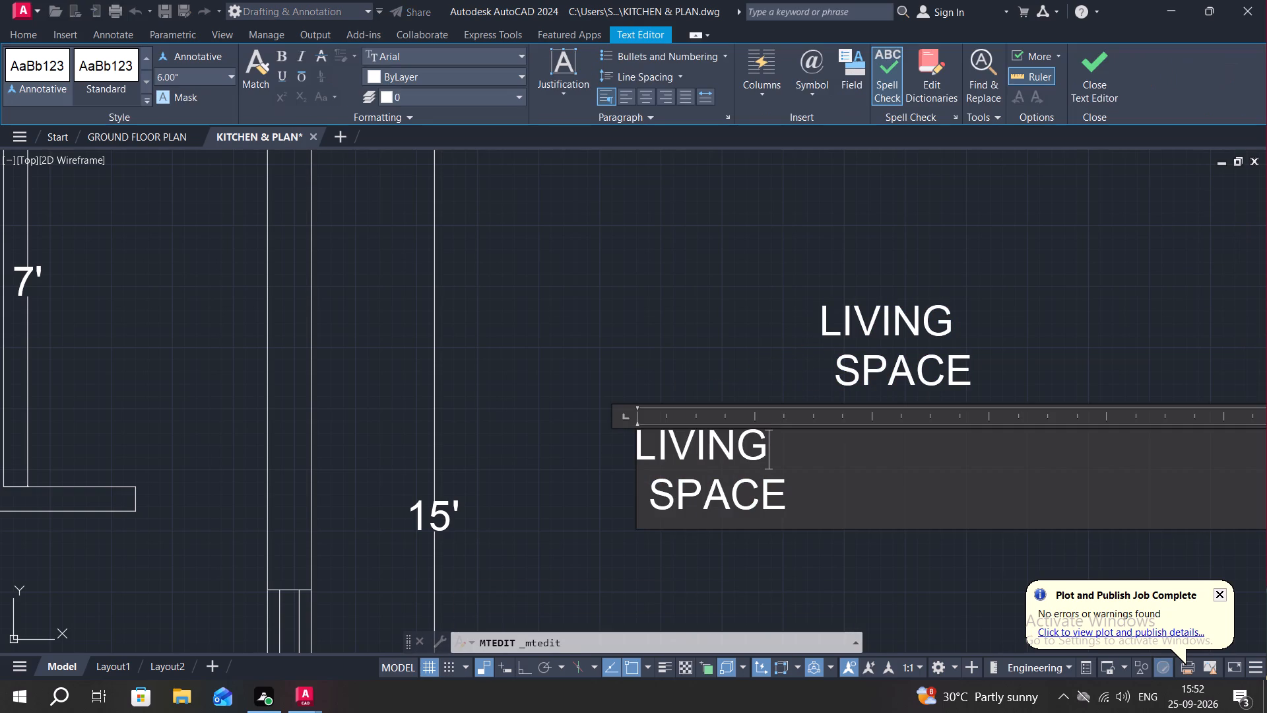
left_click(802, 496)
key("BackSpace")
key("BackSpace")
key("BackSpace")
key("BackSpace")
key("BackSpace")
key("BackSpace")
key("BackSpace")
key("BackSpace")
key("BackSpace")
key("BackSpace")
key("BackSpace")
key("BackSpace")
key("BackSpace")
key("BackSpace")
key("BackSpace")
key("BackSpace")
key("BackSpace")
key("BackSpace")
key("BackSpace")
key("BackSpace")
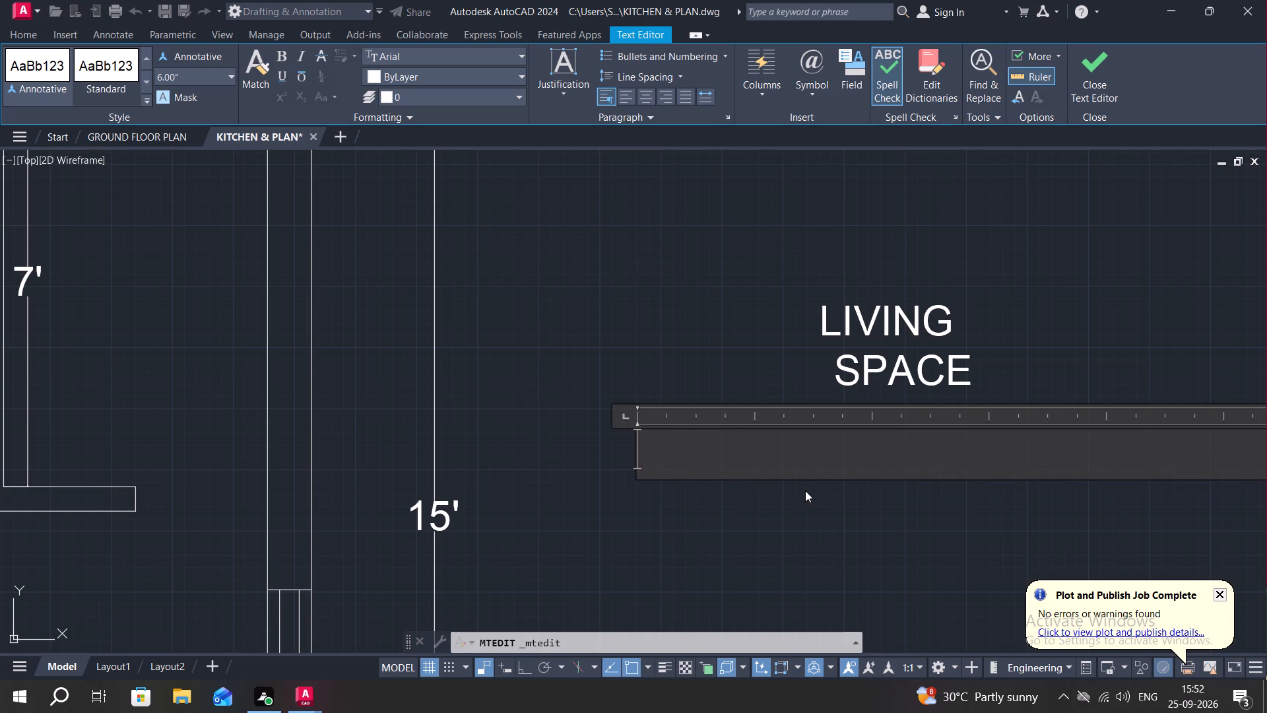
type("HALL")
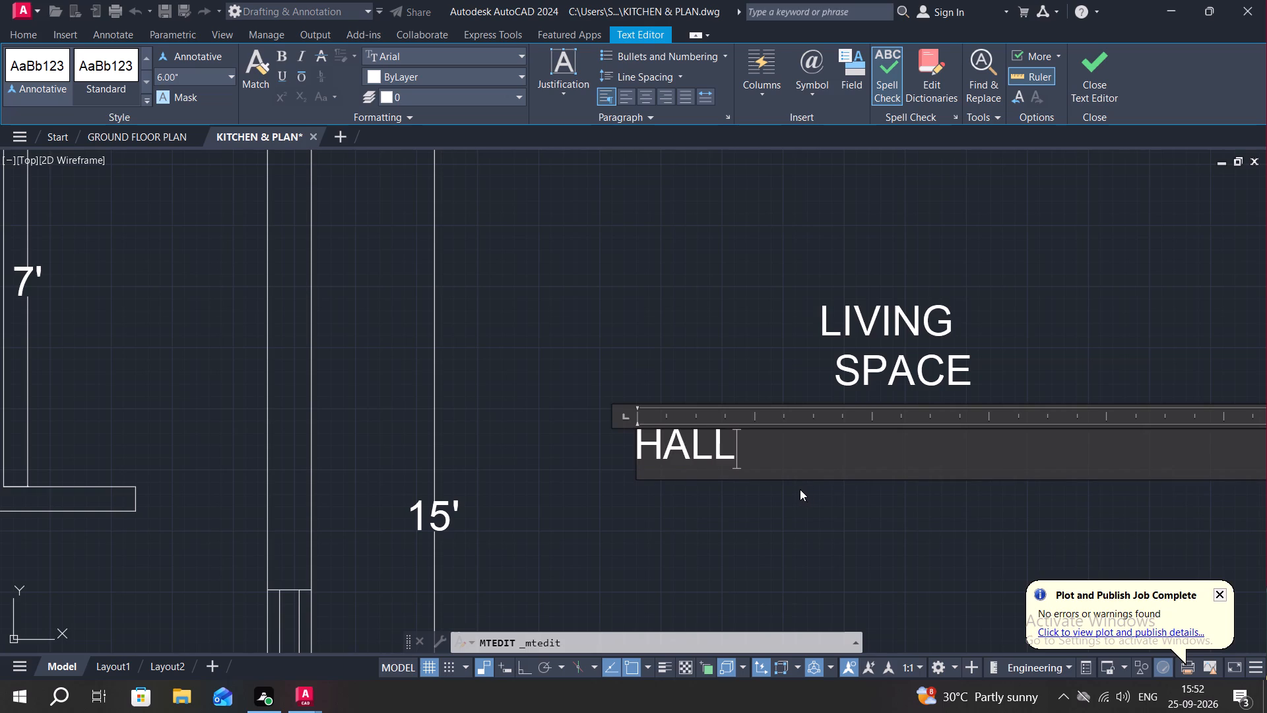
Indent the HALL line by 13 spaces within its text box.
key("Return")
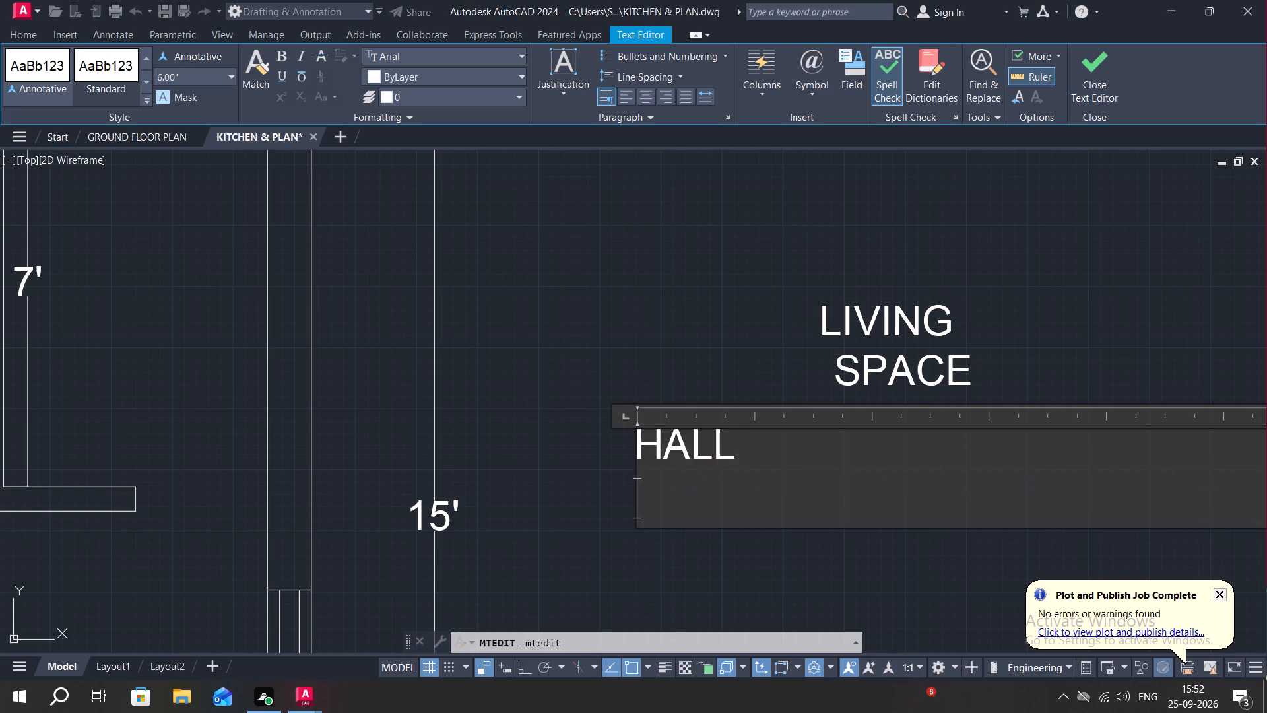
left_click(636, 442)
key("Return")
key("BackSpace")
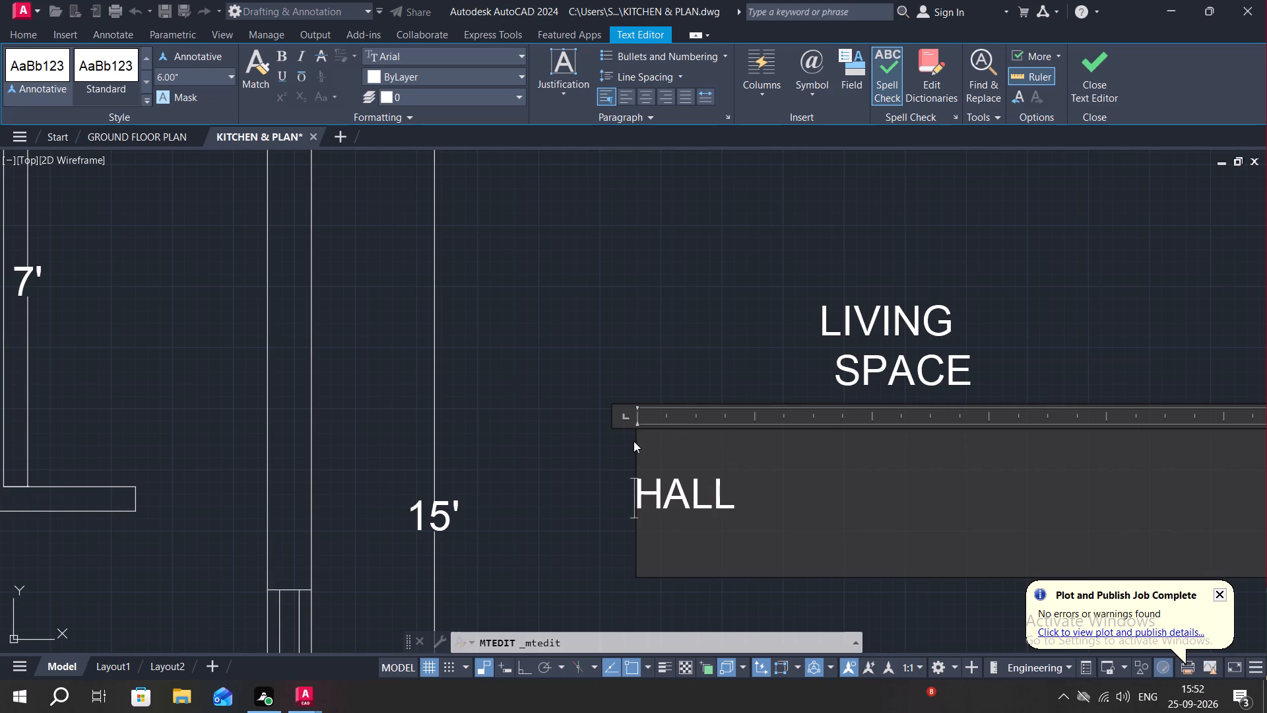
key("space")
key("space")
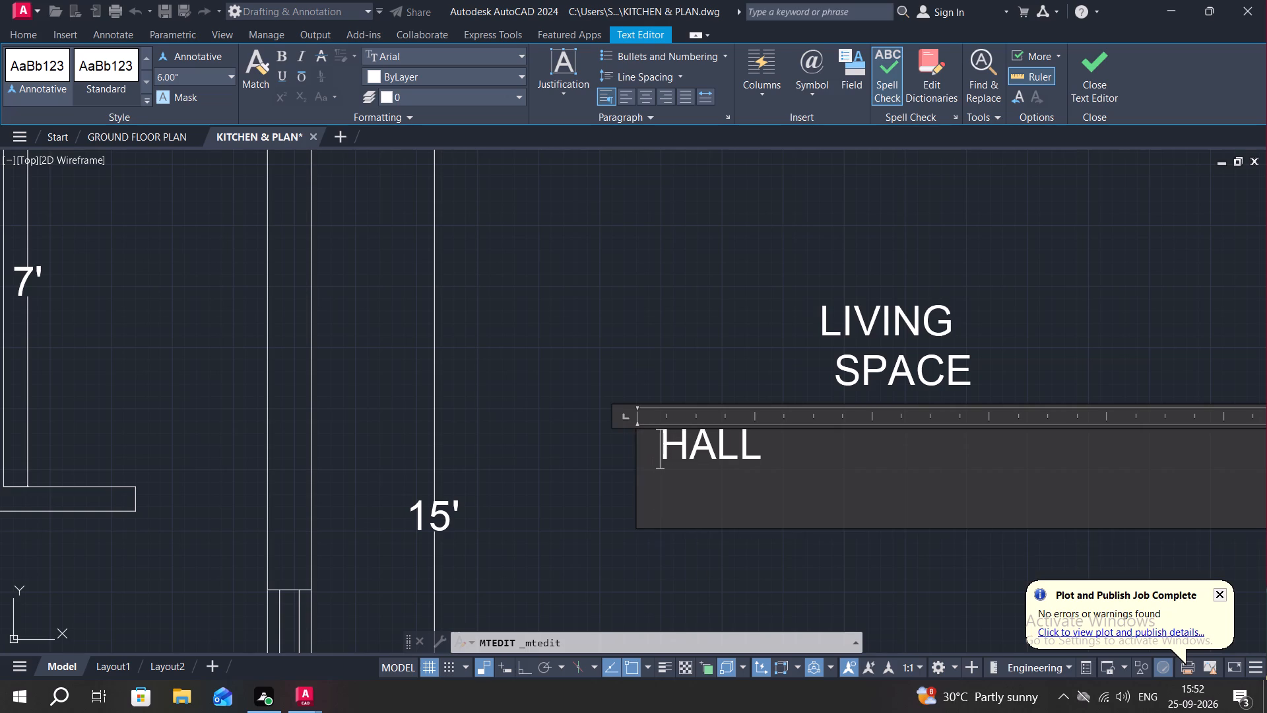
key("space")
key("space")
key("space")
key("space")
key("space")
key("space")
key("space")
key("space")
key("space")
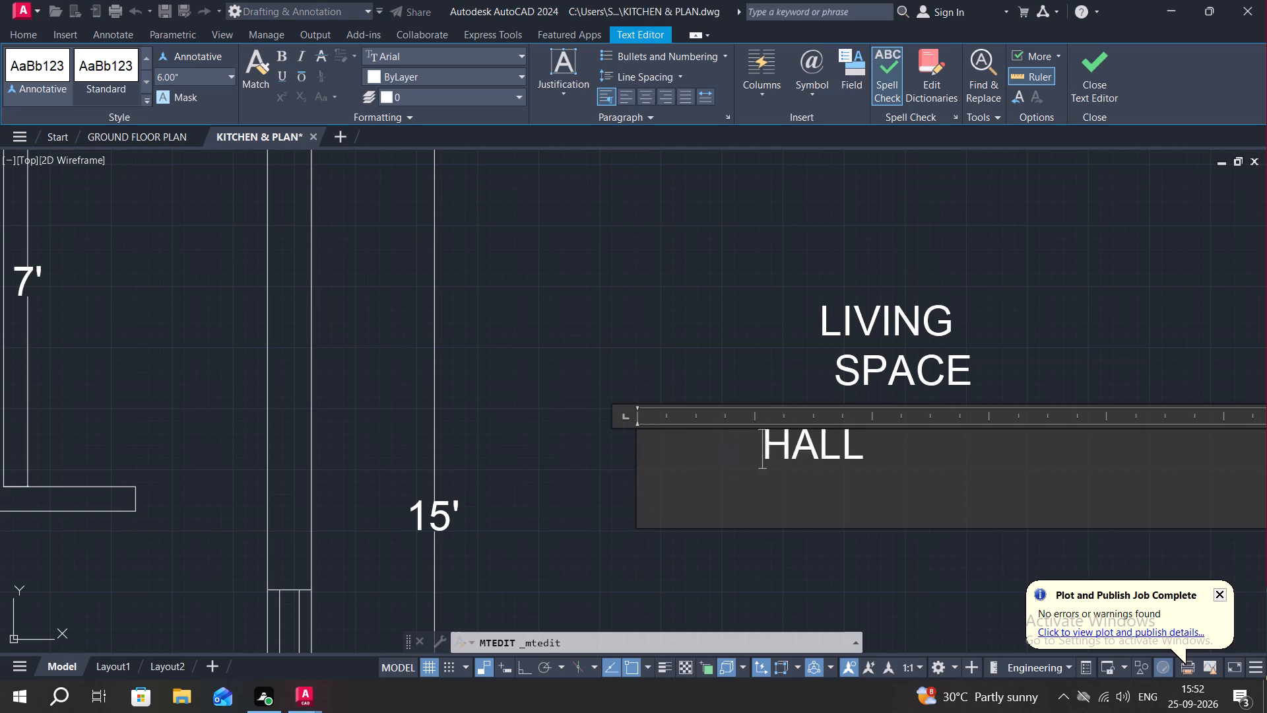
key("space")
key("space")
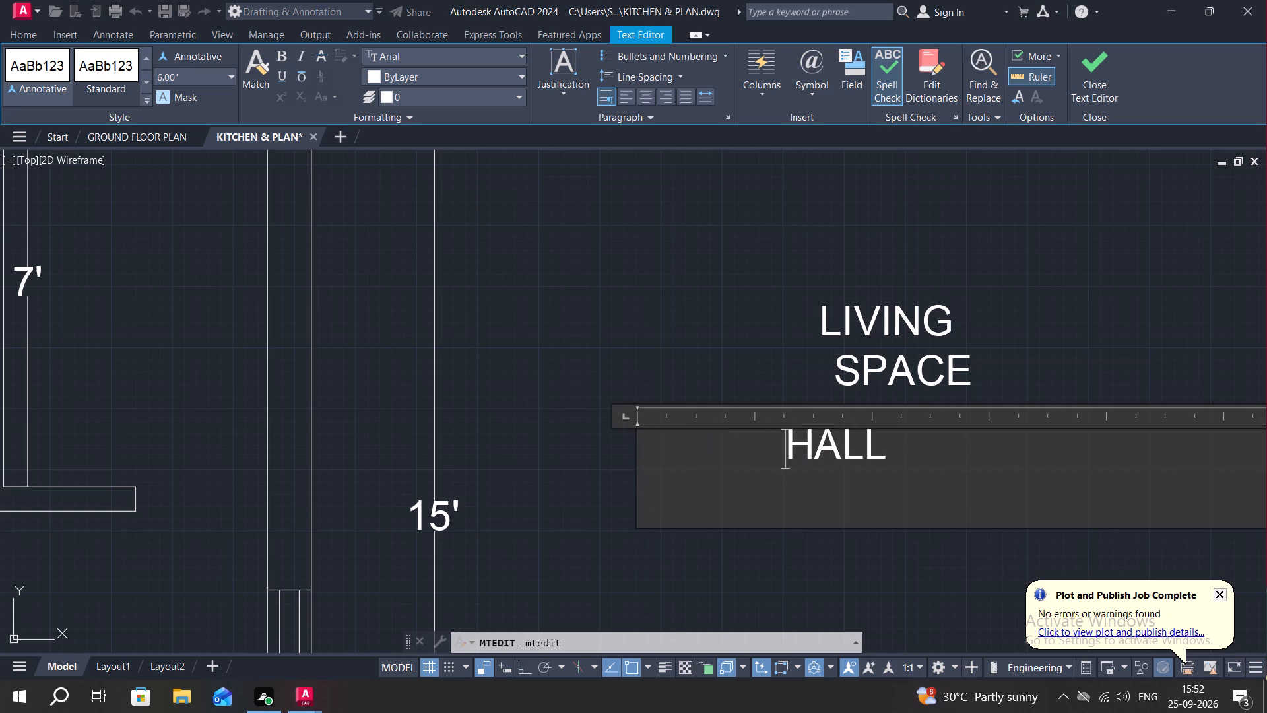
Add the room size 14'3"X17' on a new line beneath HALL and finish the text edit.
left_click(905, 447)
key("Return")
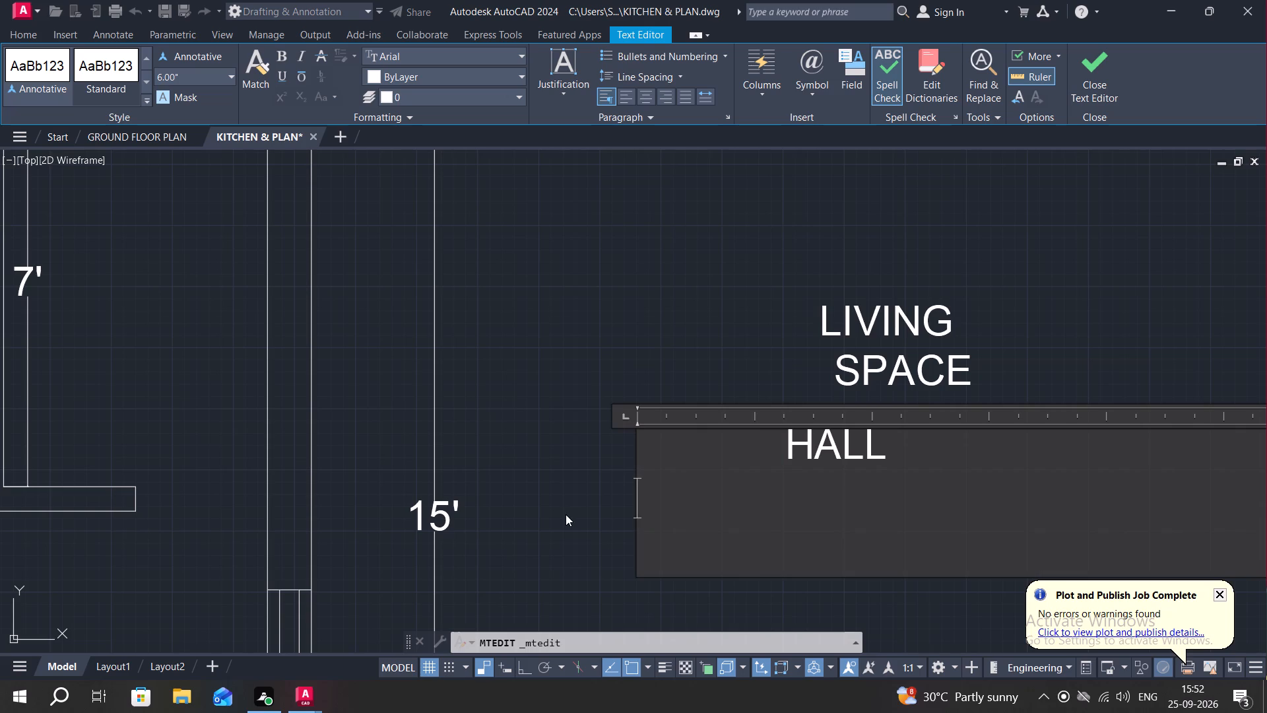
key("1")
key("4")
key("apostrophe")
key("4")
key("BackSpace")
key("3")
key("shift+quotedbl")
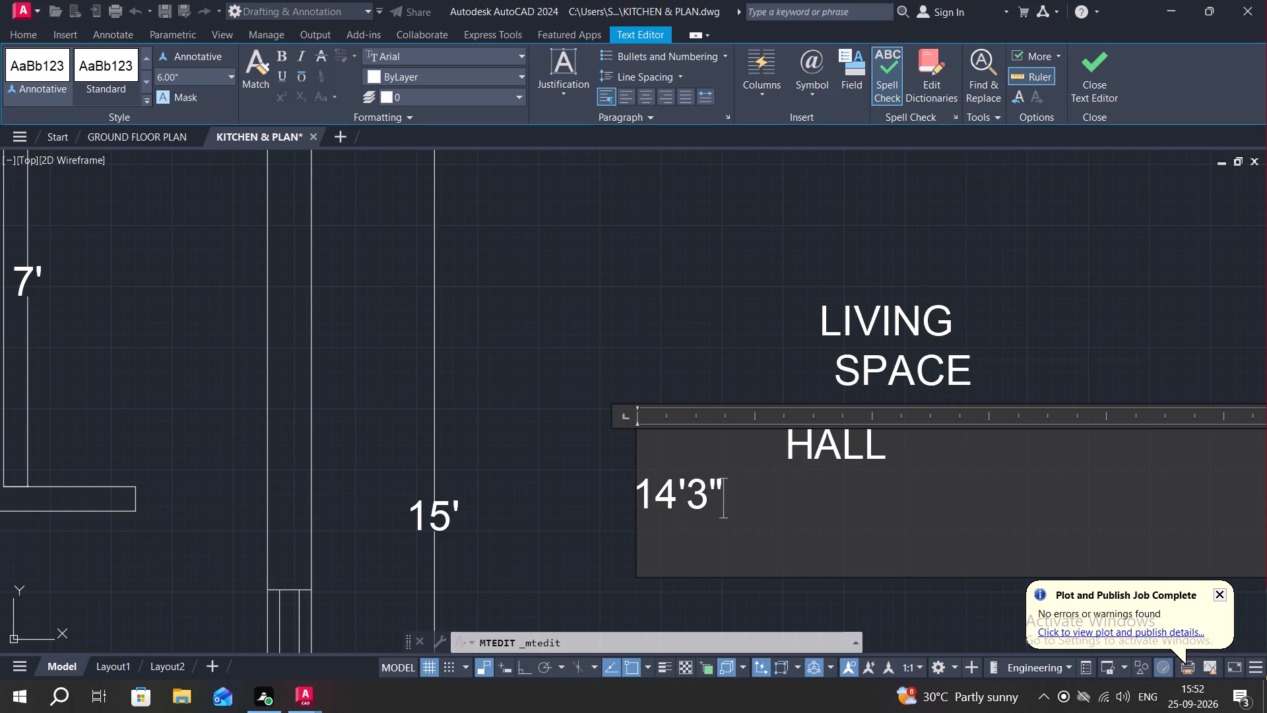
key("x")
key("1")
key("7")
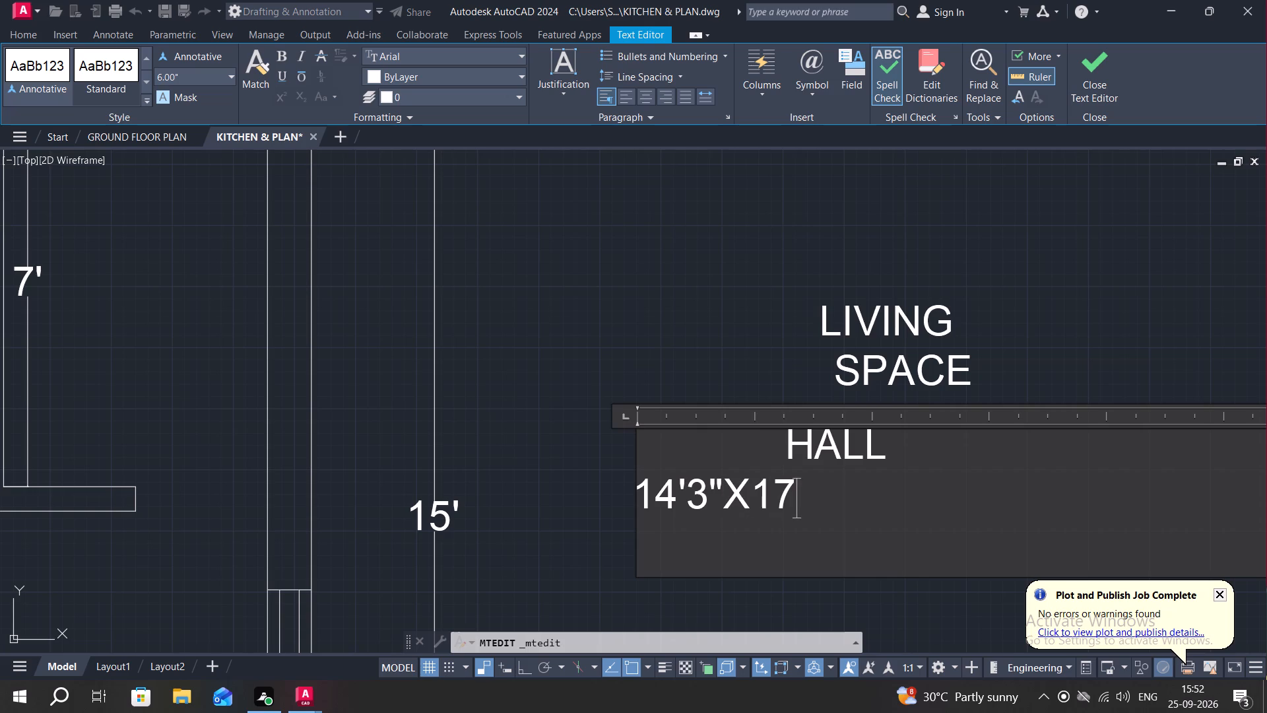
key("apostrophe")
left_click(637, 388)
Indent the 14'3"X17' line by 10 spaces so it sits centred beneath HALL, and finish the text edit.
scroll(748, 415, "down", 1)
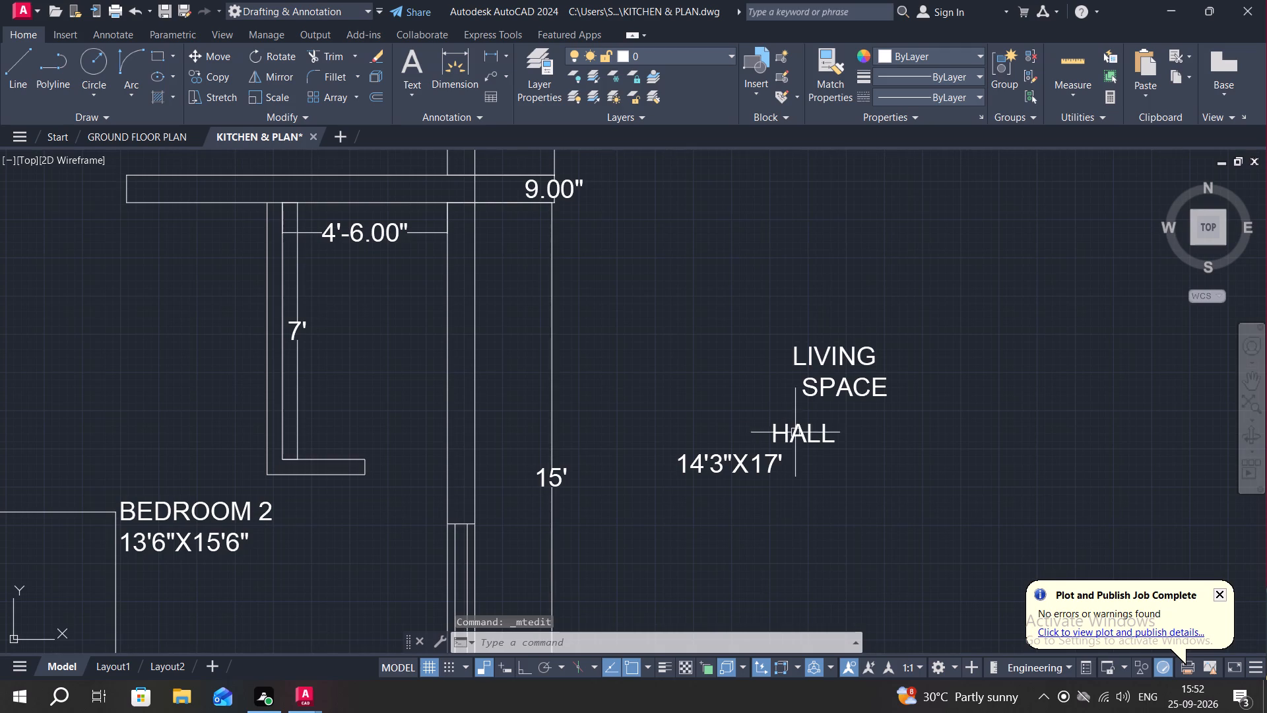
scroll(782, 432, "up", 1)
left_click(774, 437)
left_click(775, 438)
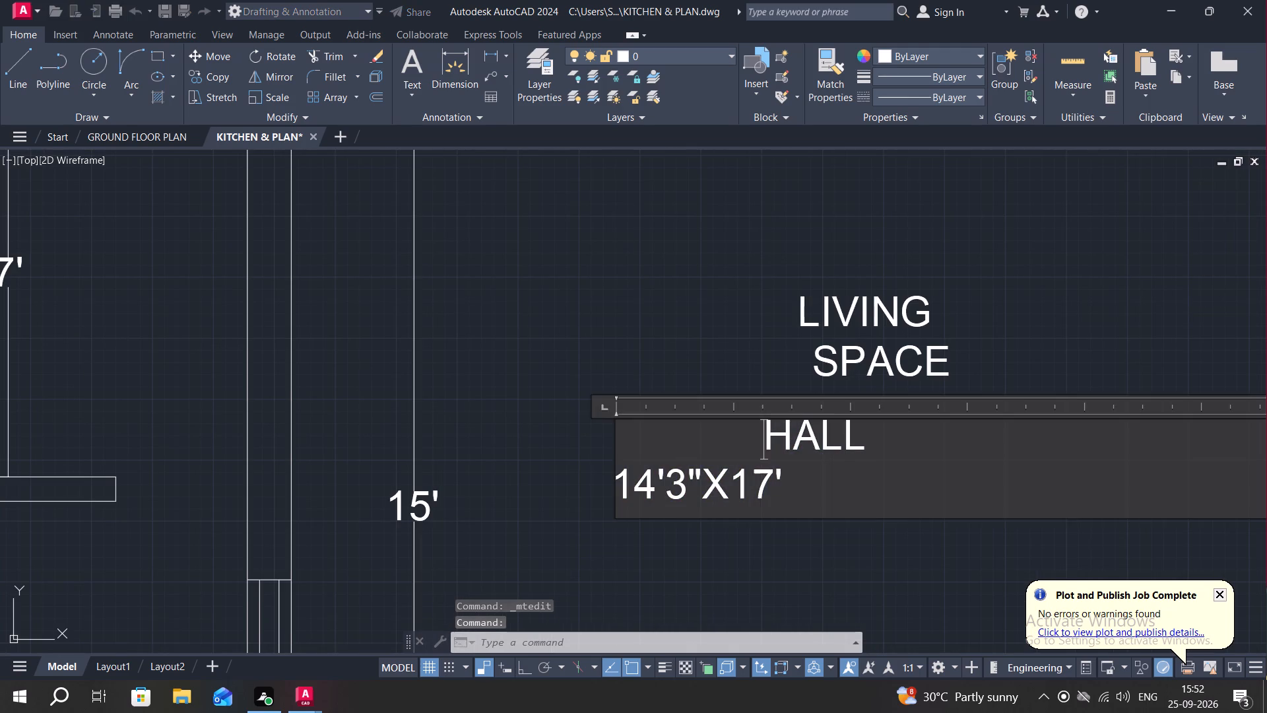
left_click(615, 486)
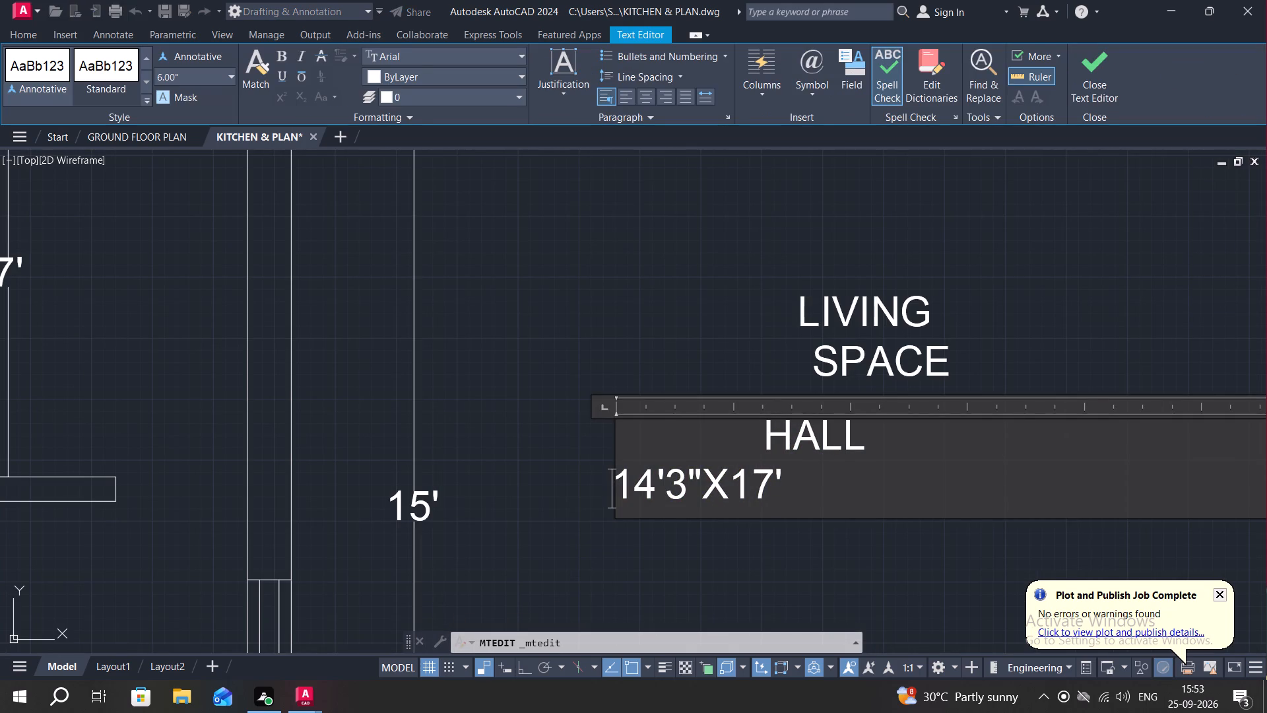
key("Return")
key("Return")
key("BackSpace")
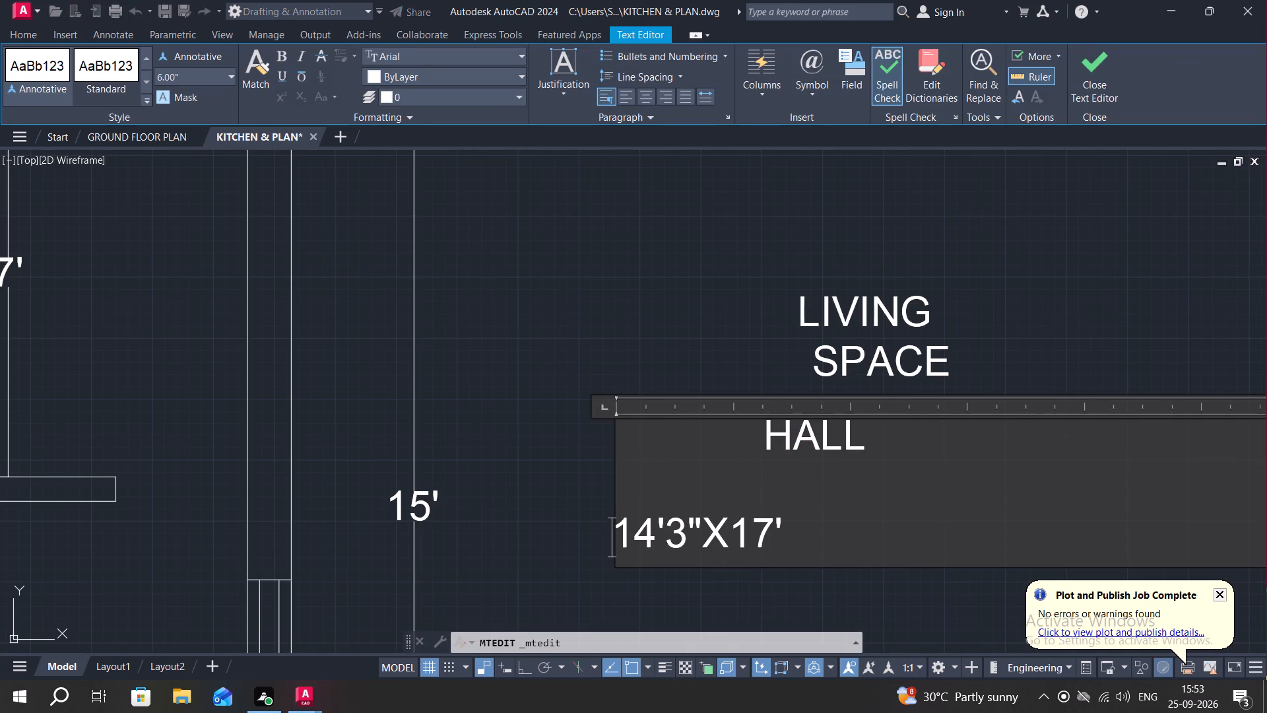
key("BackSpace")
key("space")
key("space")
key("space")
key("space")
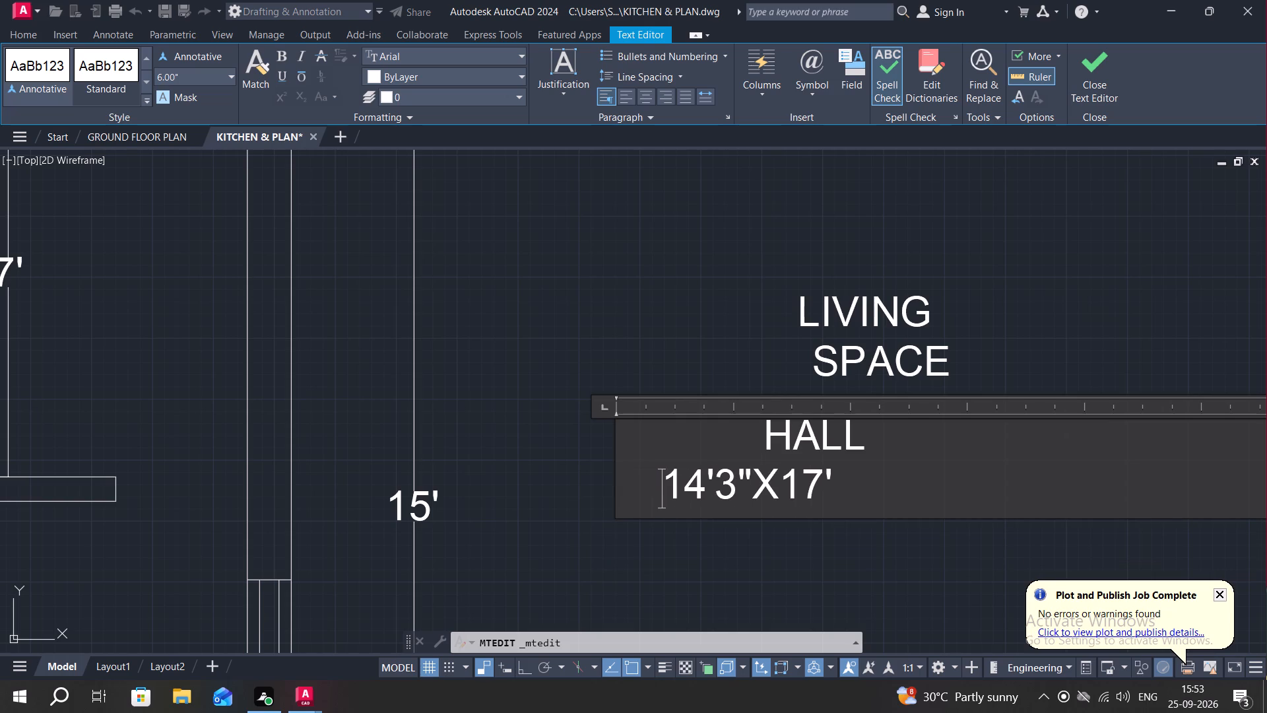
key("space")
key("space")
key("space")
key("space")
key("space")
key("space")
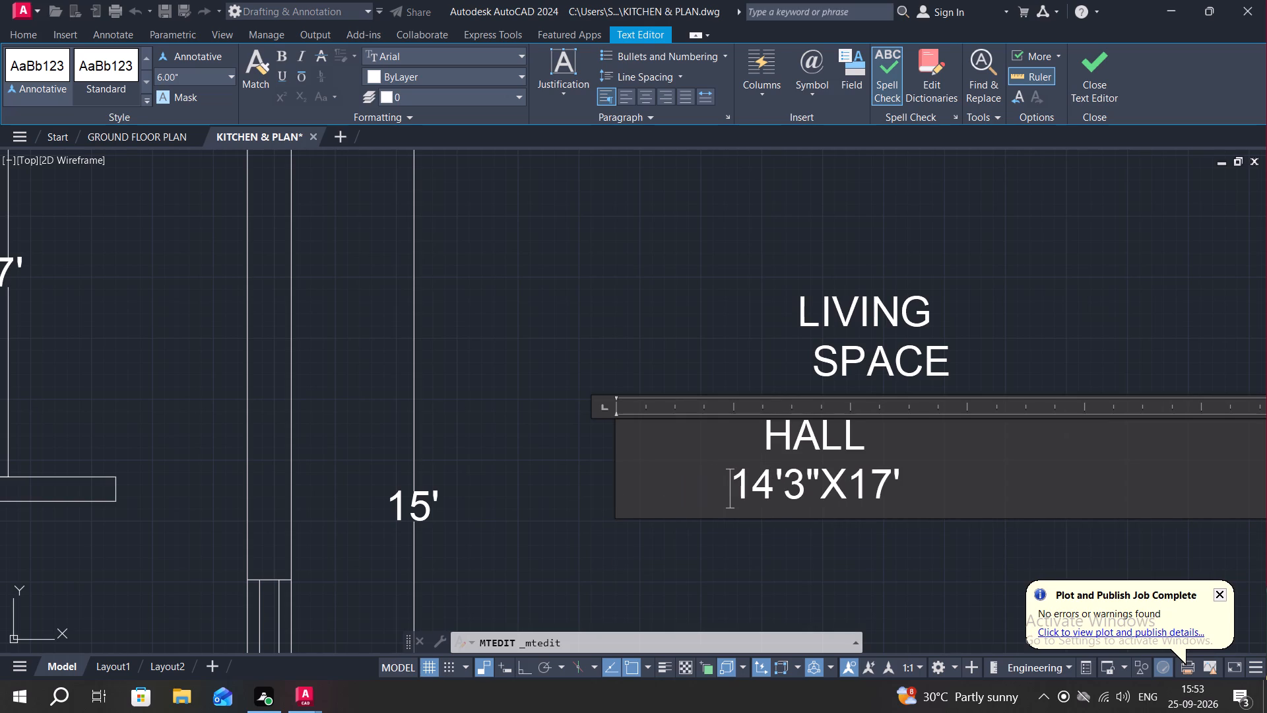
left_click(697, 364)
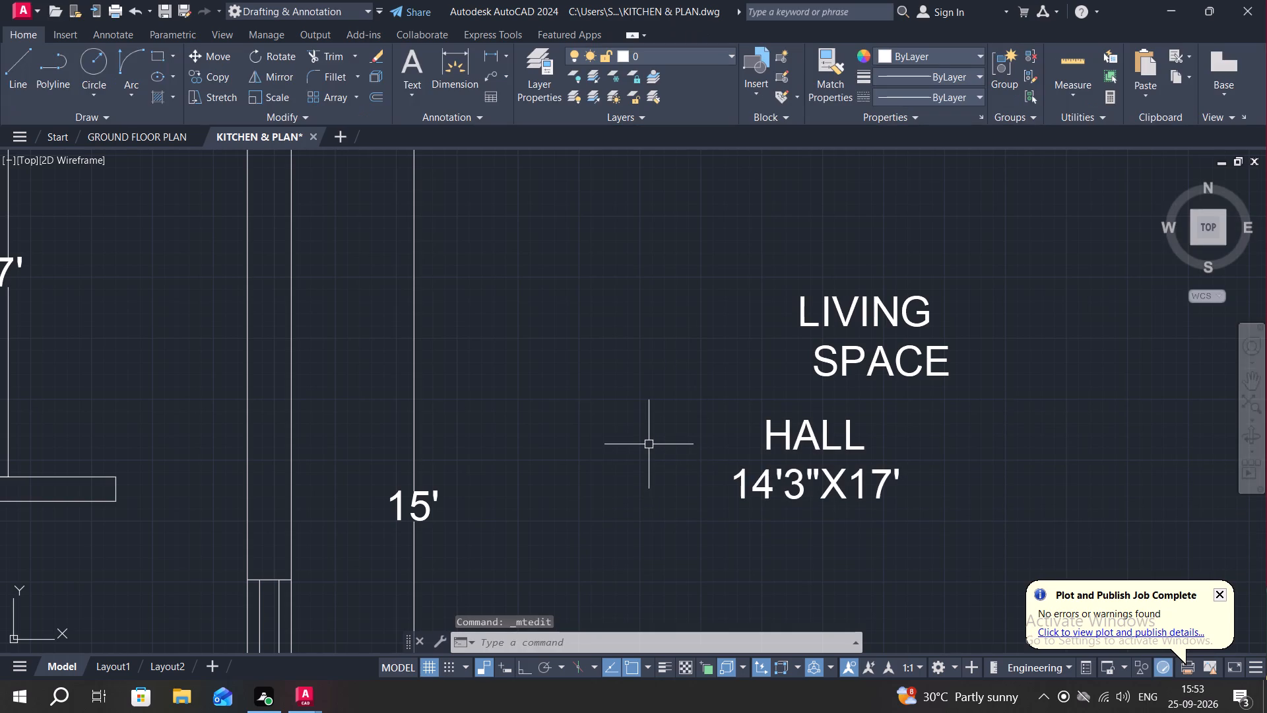
Copy the DINING label to the empty space directly below it, outside the plan beside the 6' dimension.
middle_click_drag(649, 442, 806, 712)
scroll(827, 456, "down", 1)
middle_click_drag(1070, 405, 1006, 459)
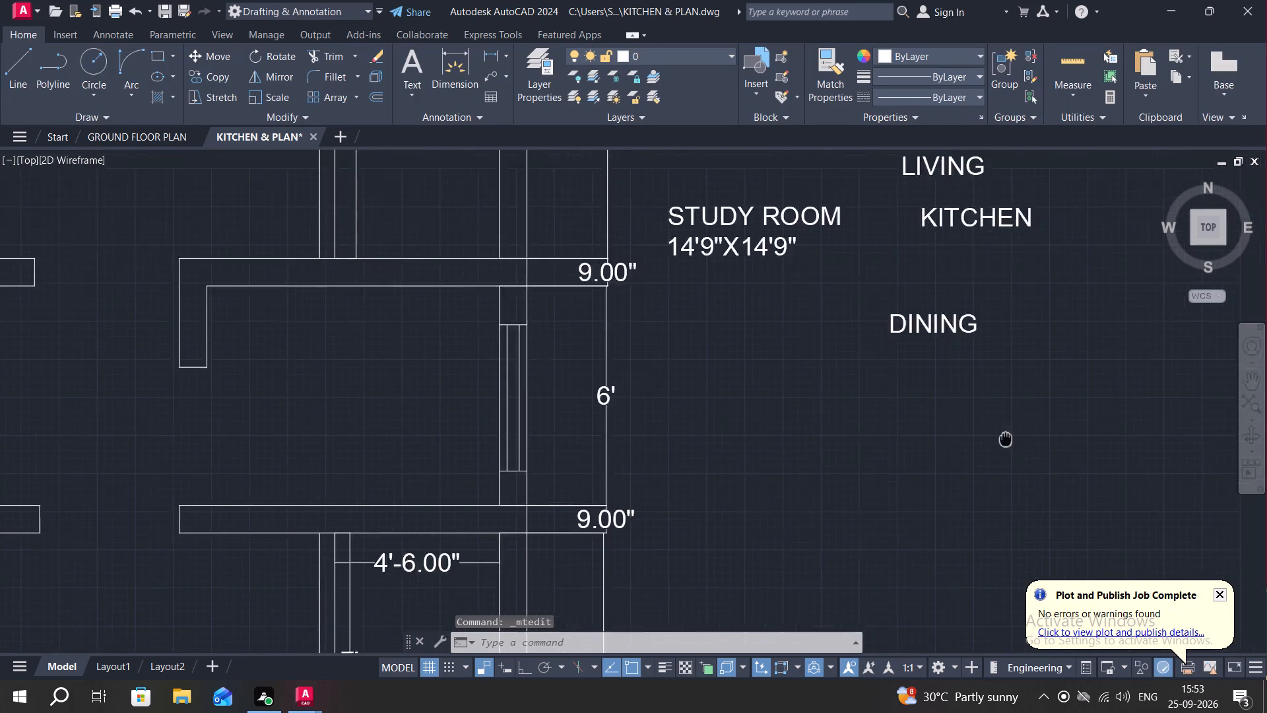
middle_click_drag(1006, 459, 1025, 555)
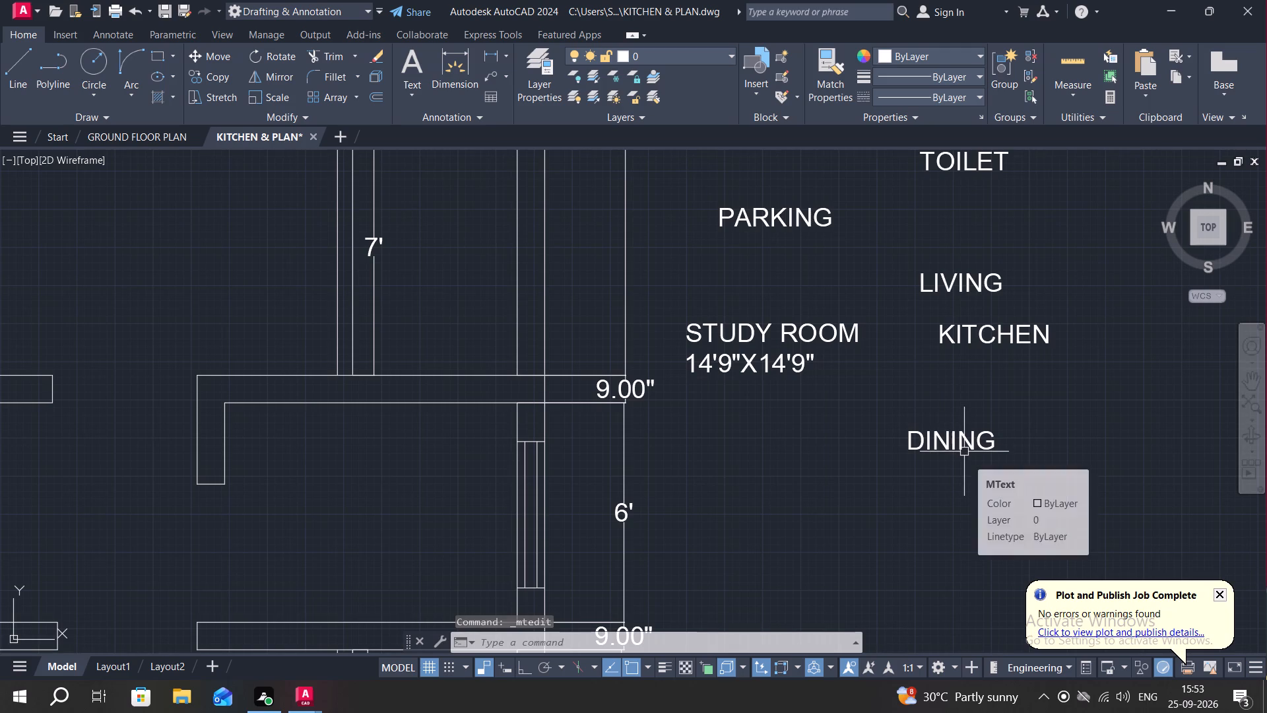
middle_click_drag(964, 452, 915, 437)
scroll(923, 438, "up", 1)
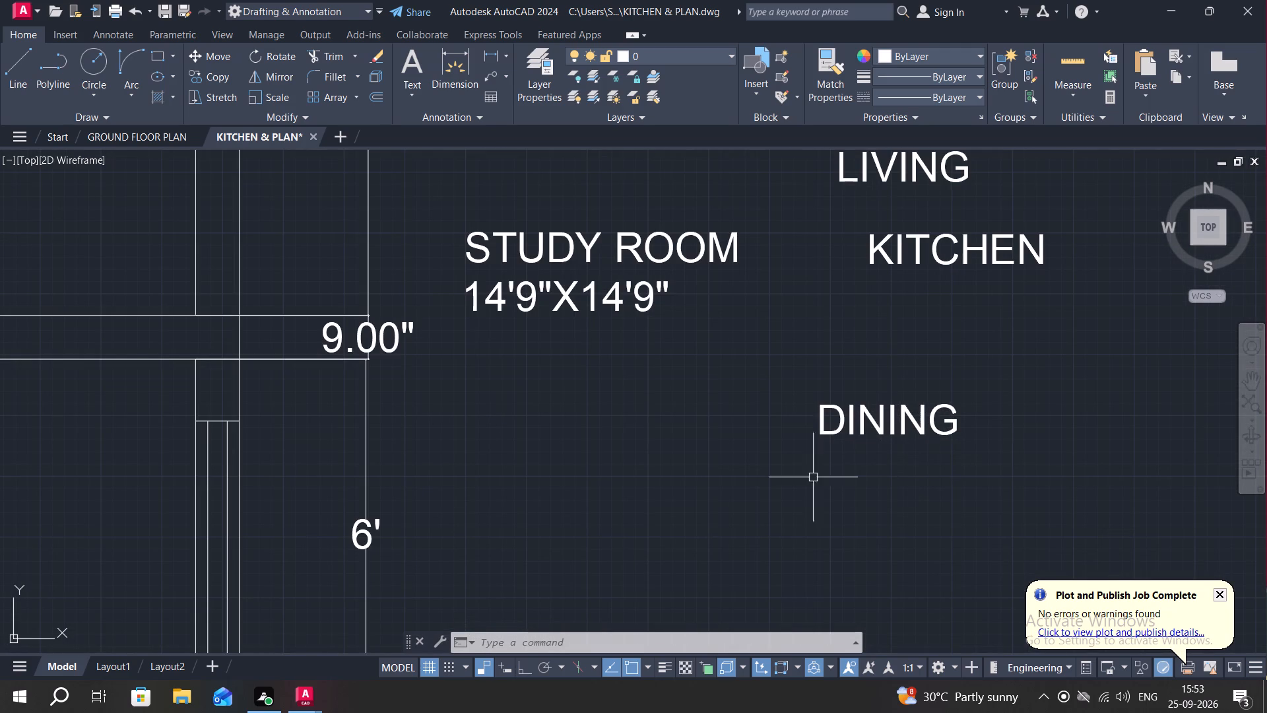
middle_click_drag(815, 482, 859, 390)
type("CO")
key("space")
left_click(910, 335)
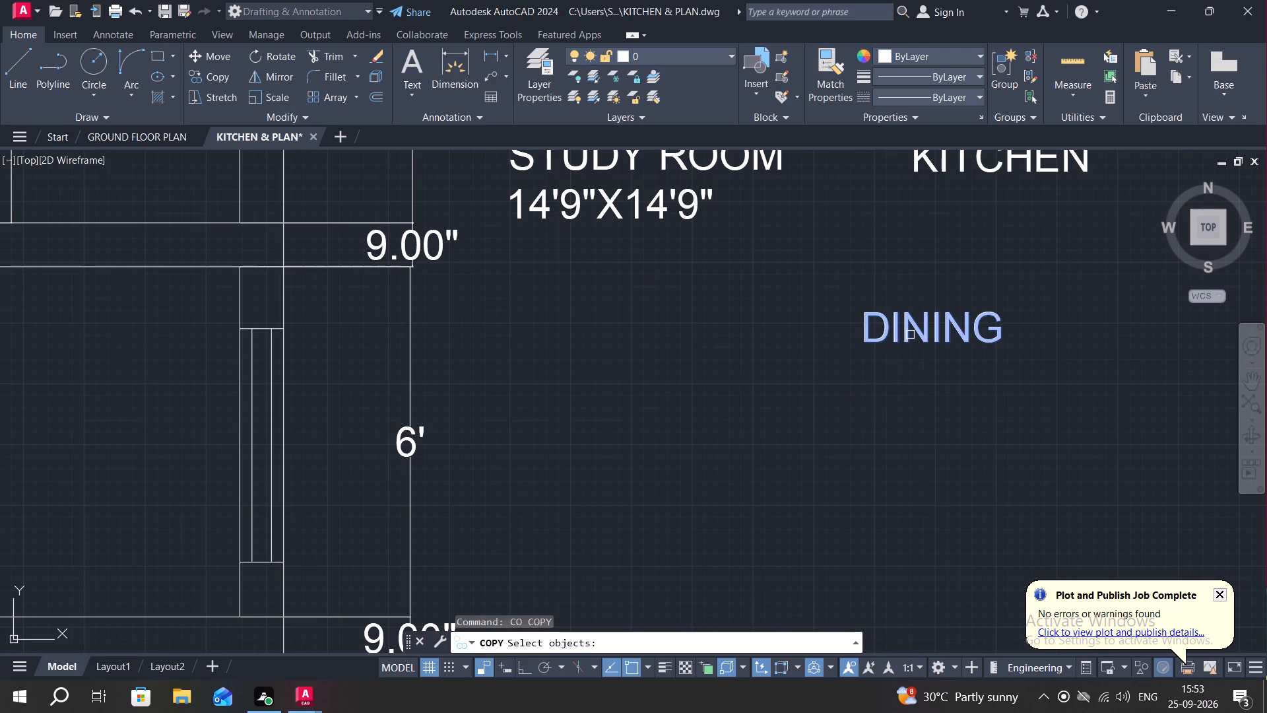
right_click(910, 335)
left_click(910, 335)
left_click(901, 444)
Replace the text of the lower DINING copy with OPEN SPACE.
double_click(899, 434)
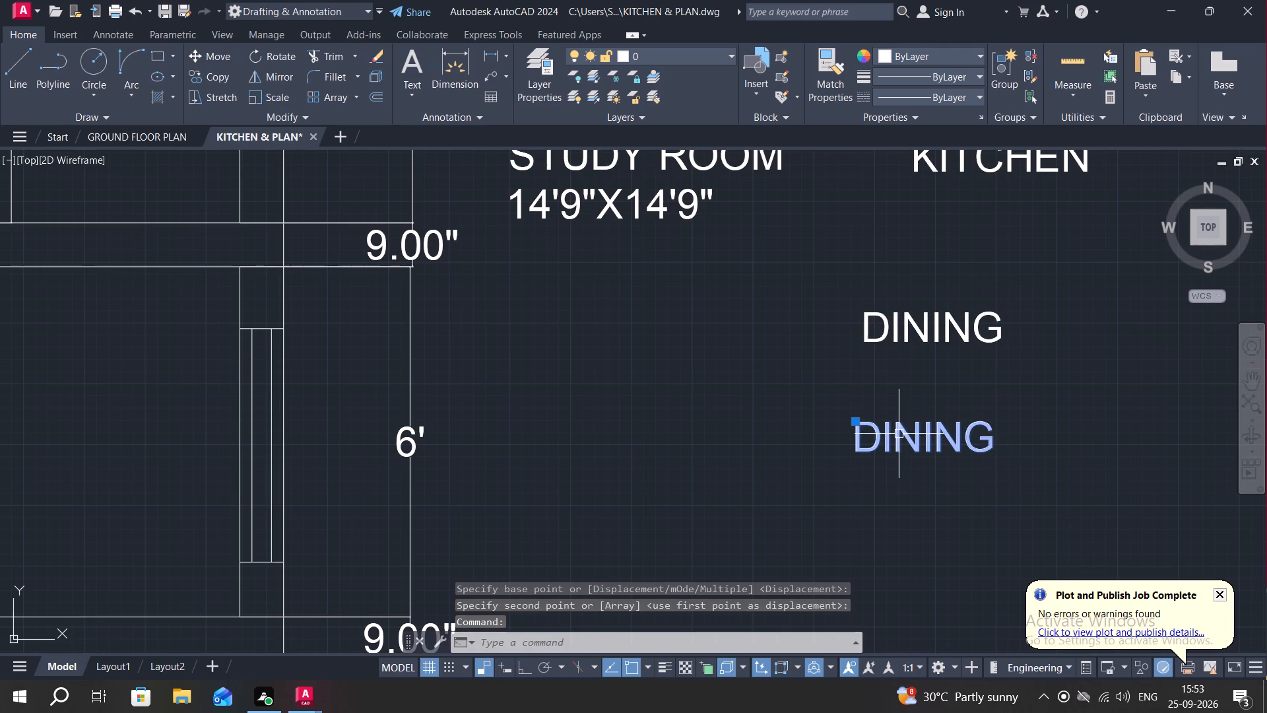
left_click(1008, 435)
key("BackSpace")
key("BackSpace")
key("BackSpace")
key("BackSpace")
key("BackSpace")
key("BackSpace")
key("BackSpace")
key("BackSpace")
key("BackSpace")
key("BackSpace")
key("BackSpace")
key("BackSpace")
key("BackSpace")
key("BackSpace")
key("BackSpace")
key("BackSpace")
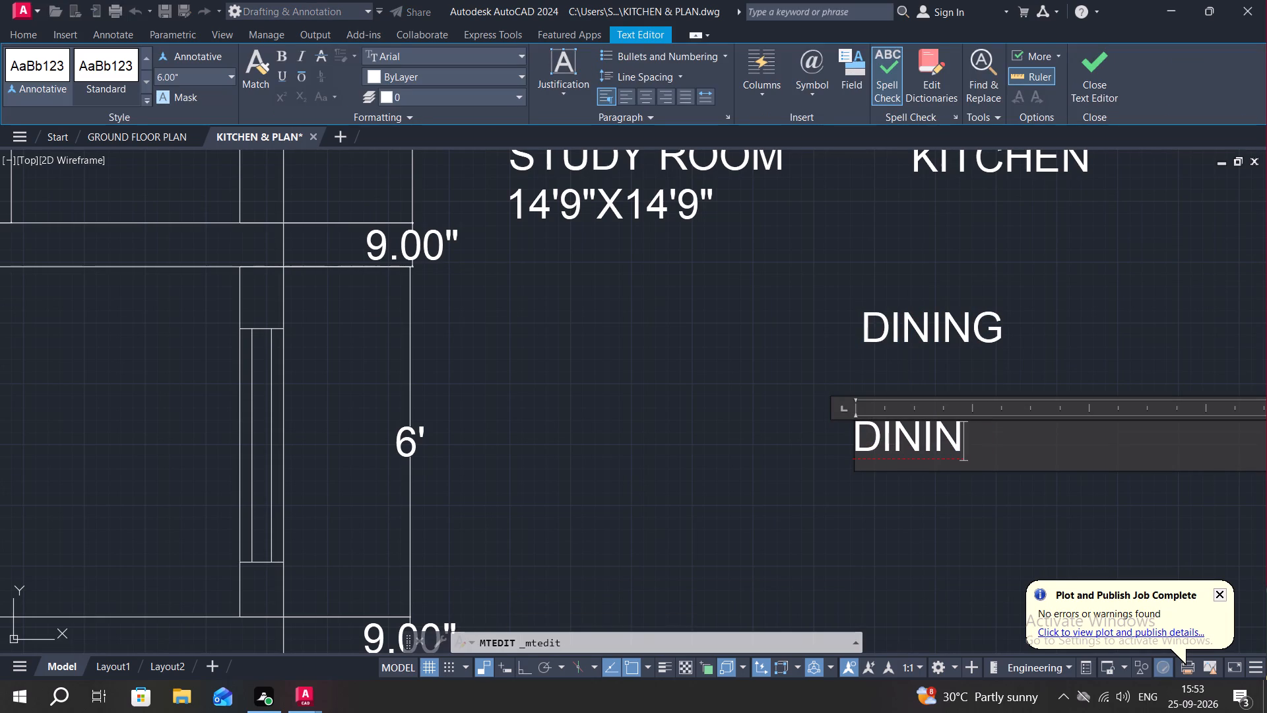
key("o")
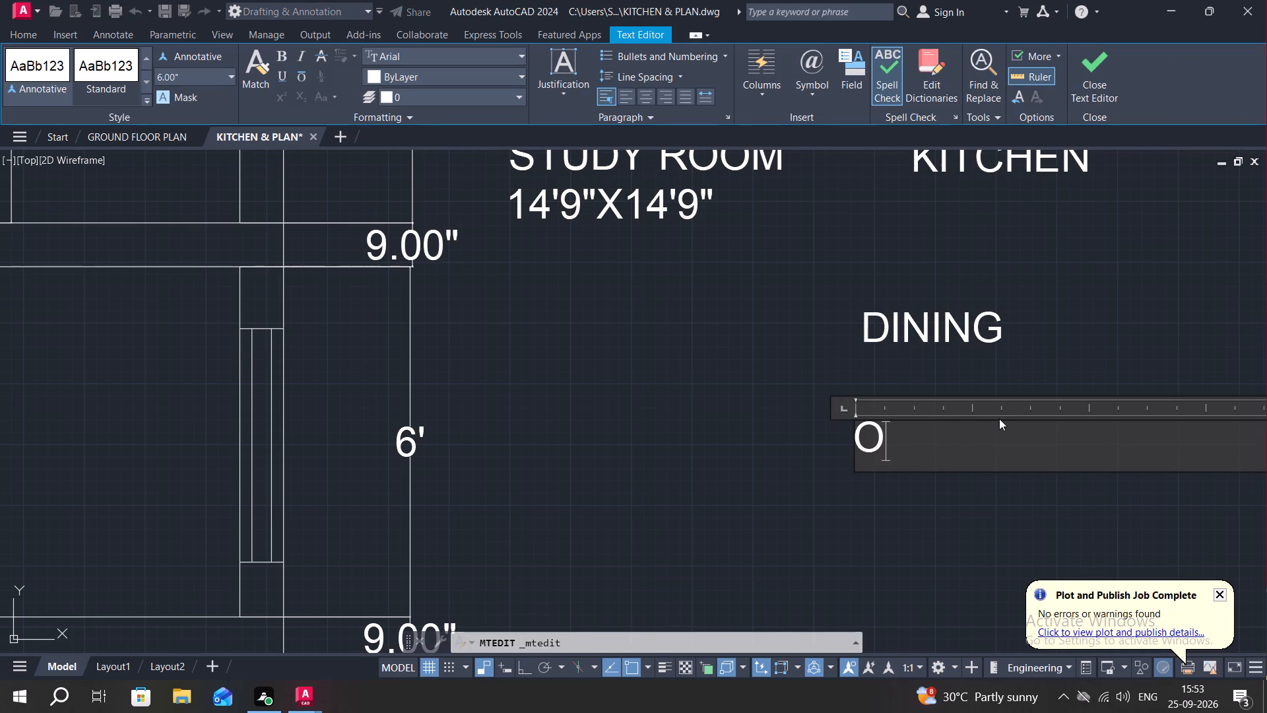
key("p")
type("EN")
key("space")
key("s")
key("p")
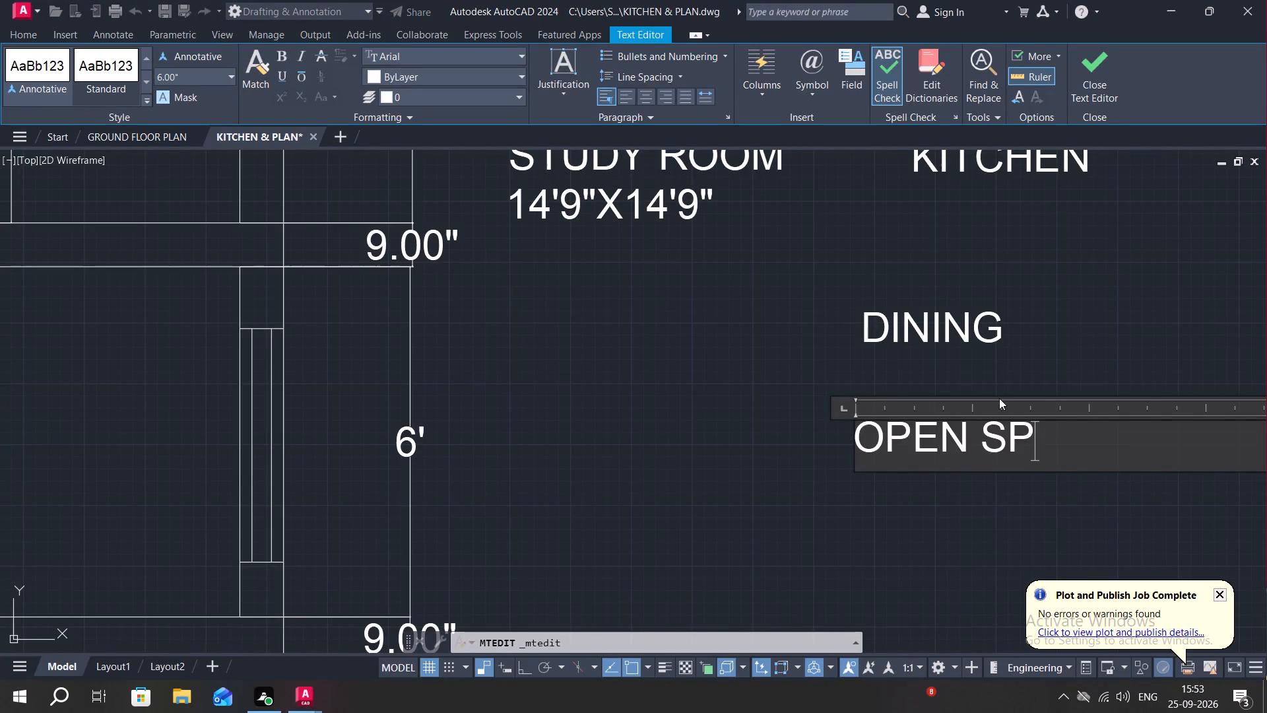
key("a")
type("CE")
key("space")
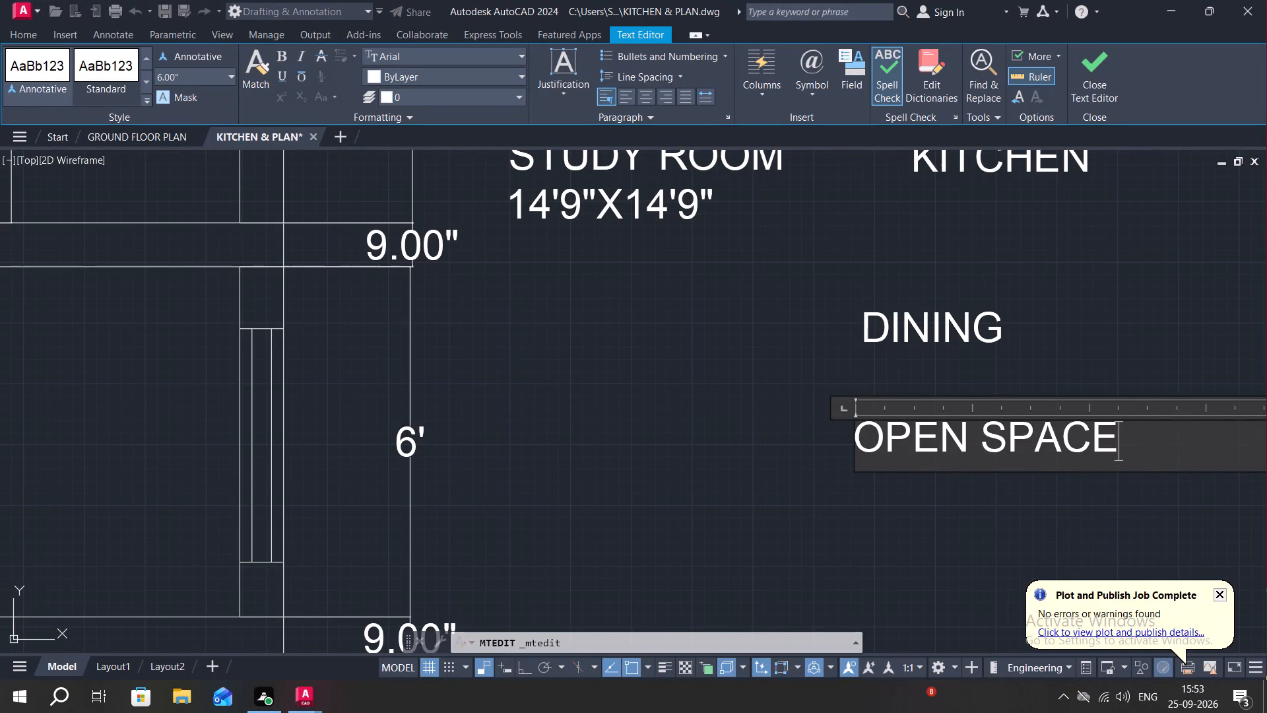
Set the text height of the whole OPEN SPACE label to 3" and finish the text edit.
double_click(1121, 438)
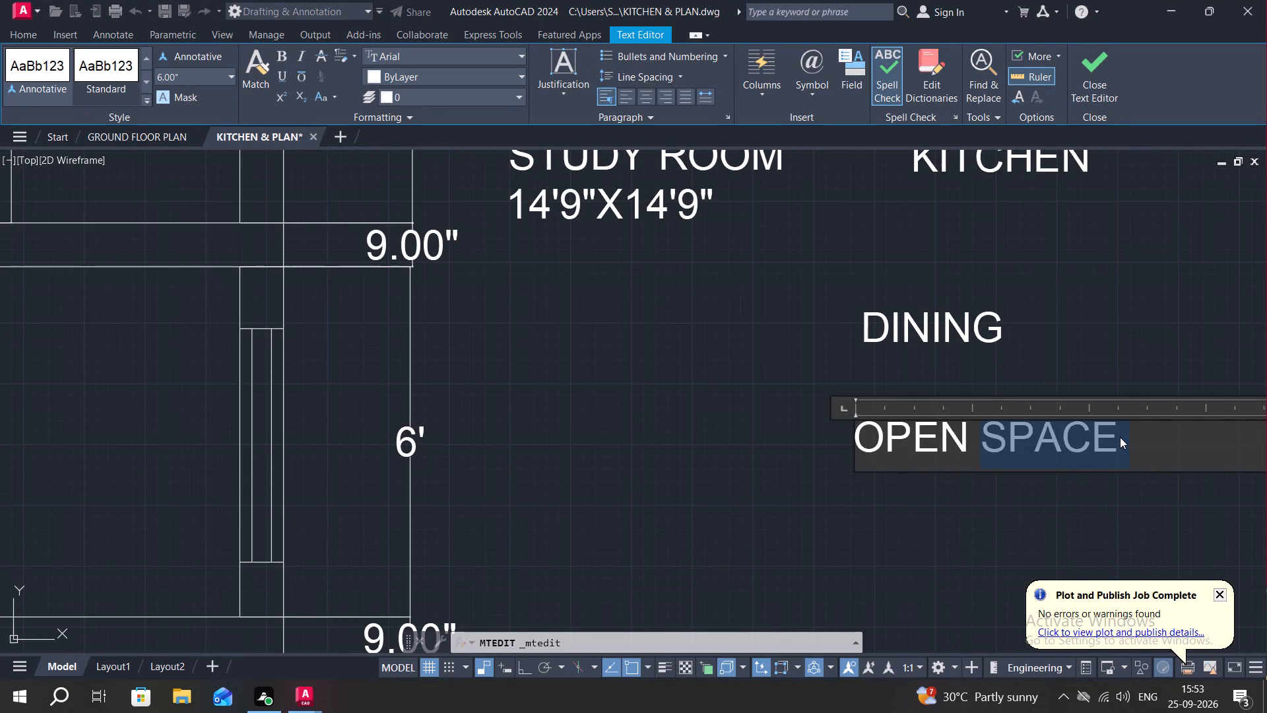
triple_click(1120, 437)
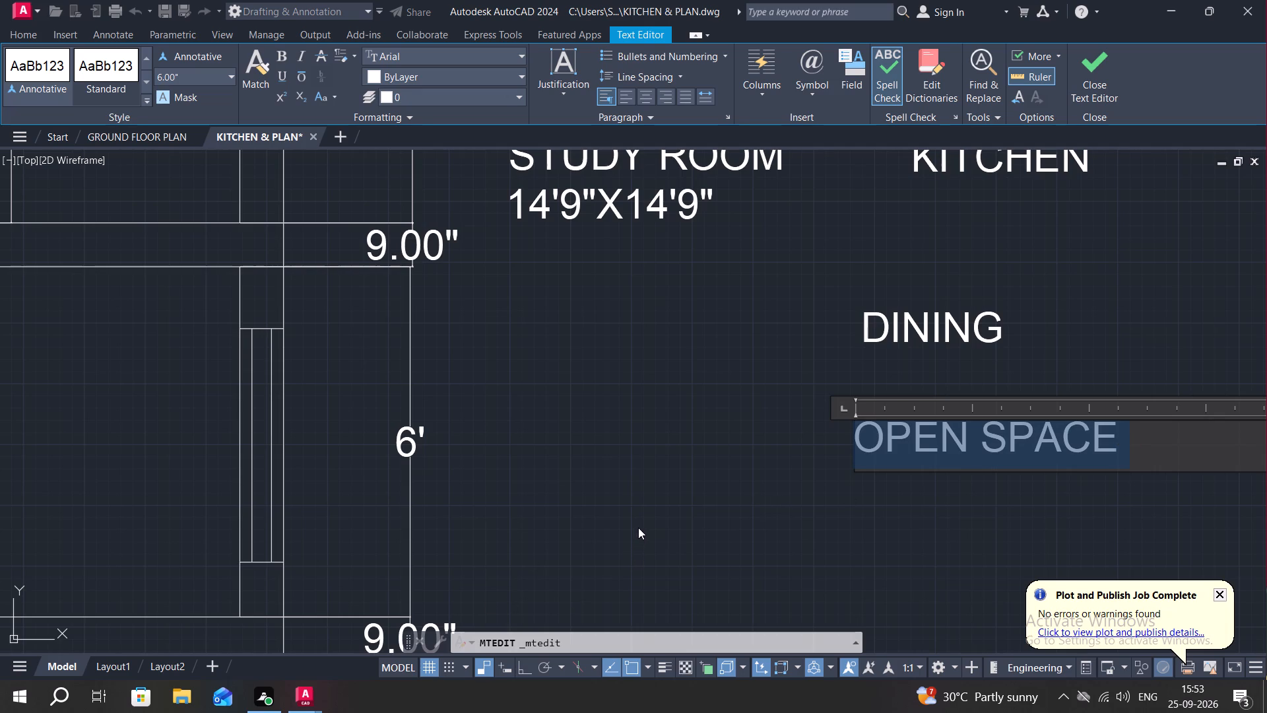
left_click(183, 73)
key("3")
key("shift+quotedbl")
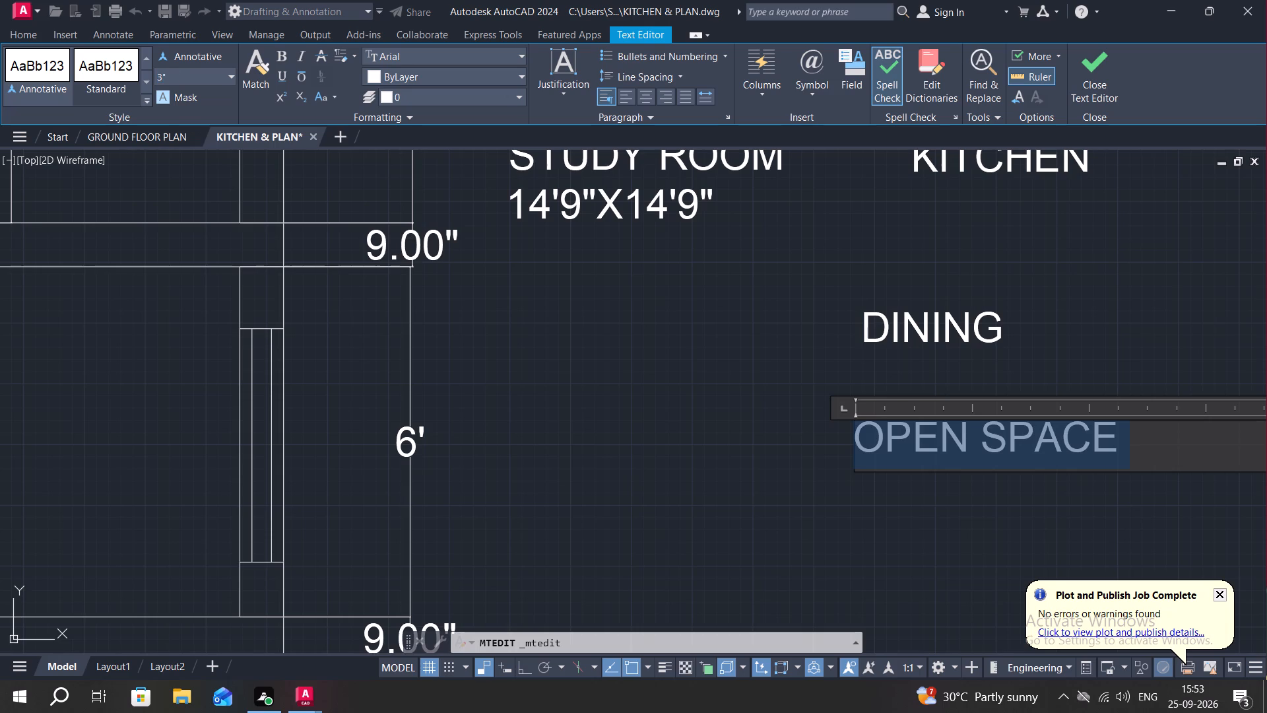
key("Return")
left_click(833, 405)
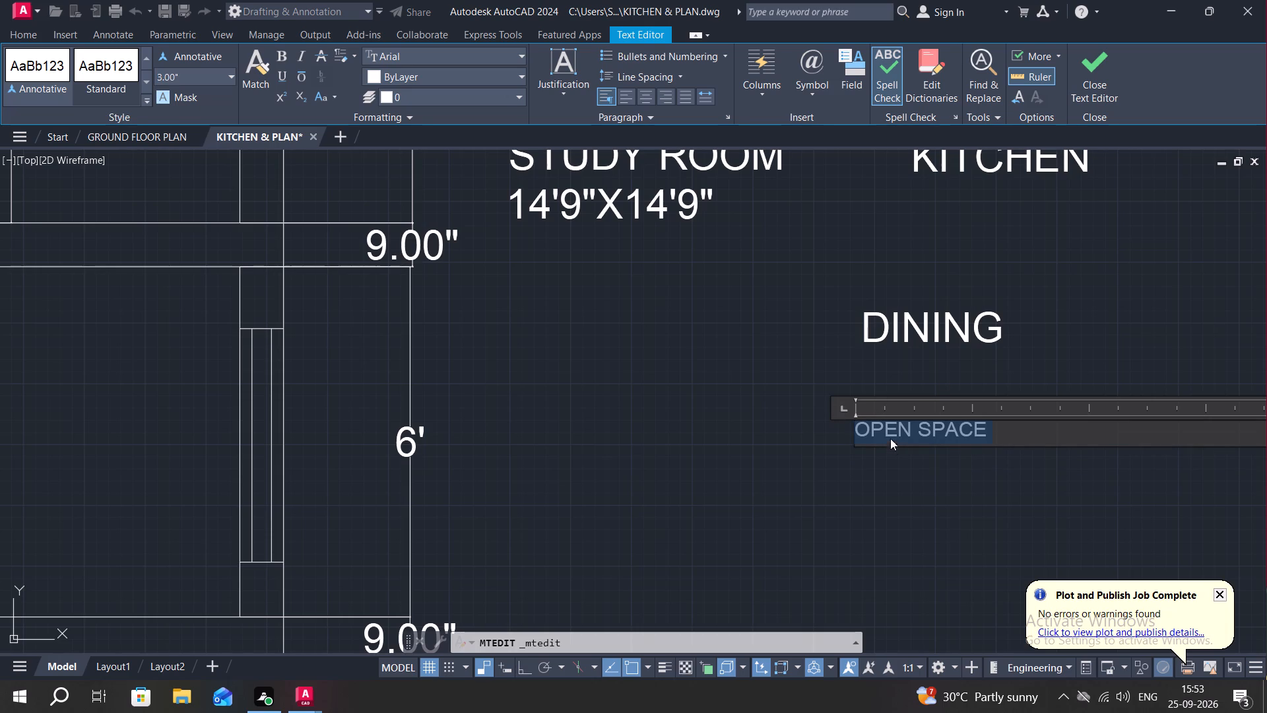
left_click(783, 422)
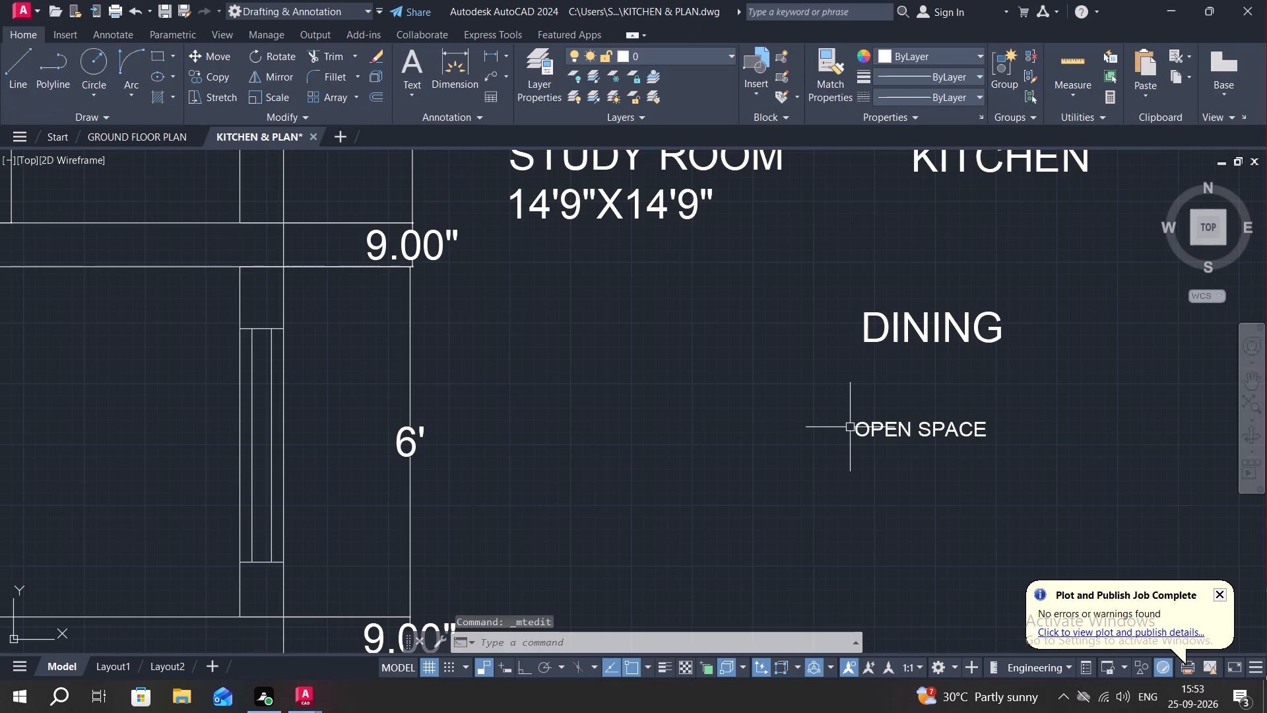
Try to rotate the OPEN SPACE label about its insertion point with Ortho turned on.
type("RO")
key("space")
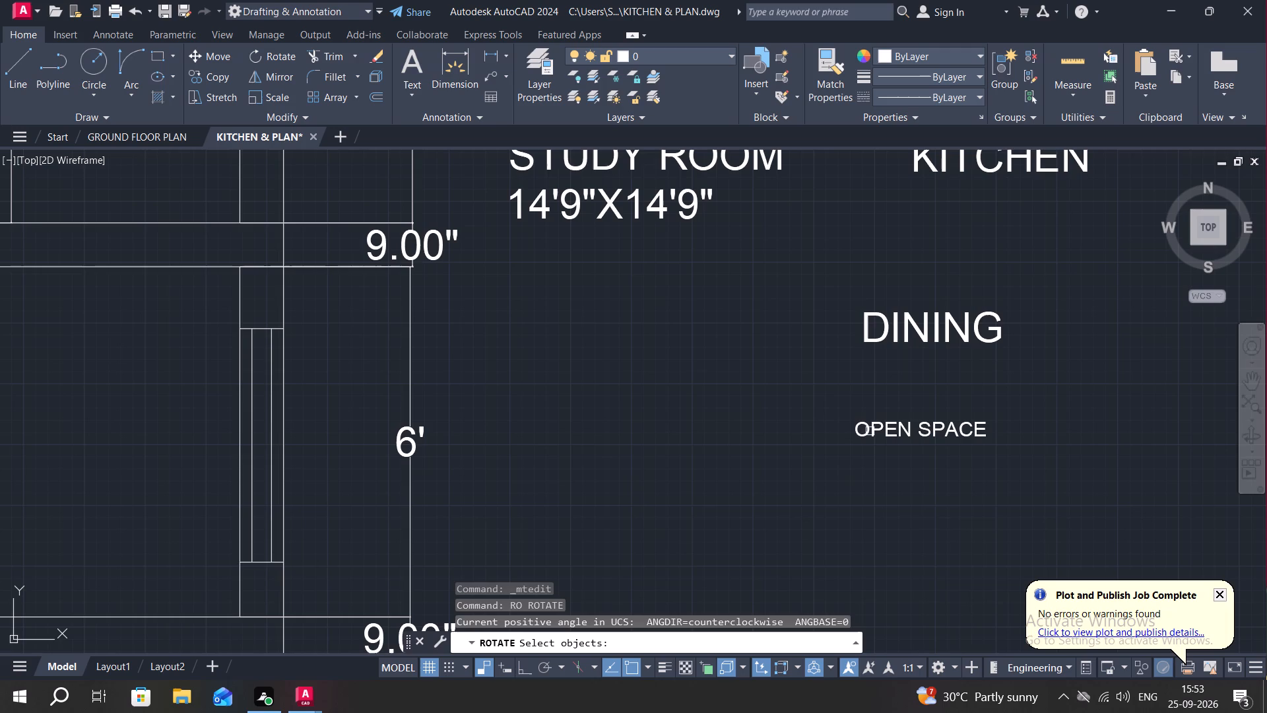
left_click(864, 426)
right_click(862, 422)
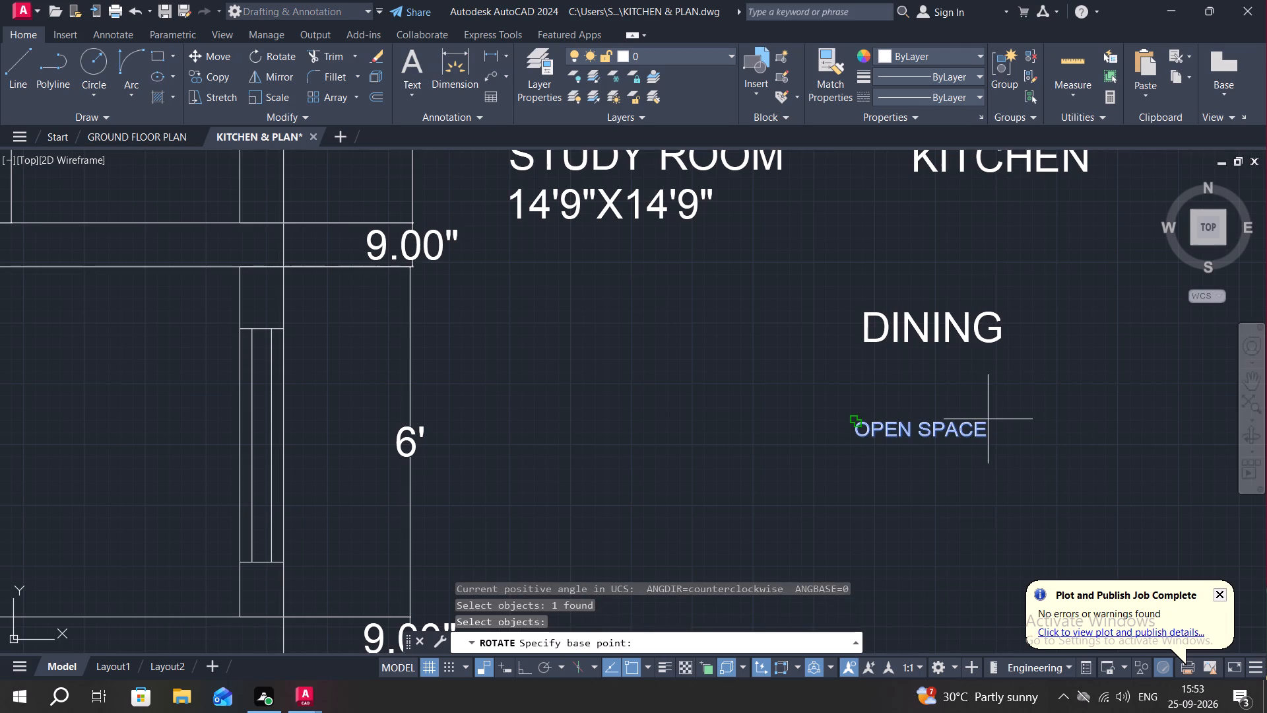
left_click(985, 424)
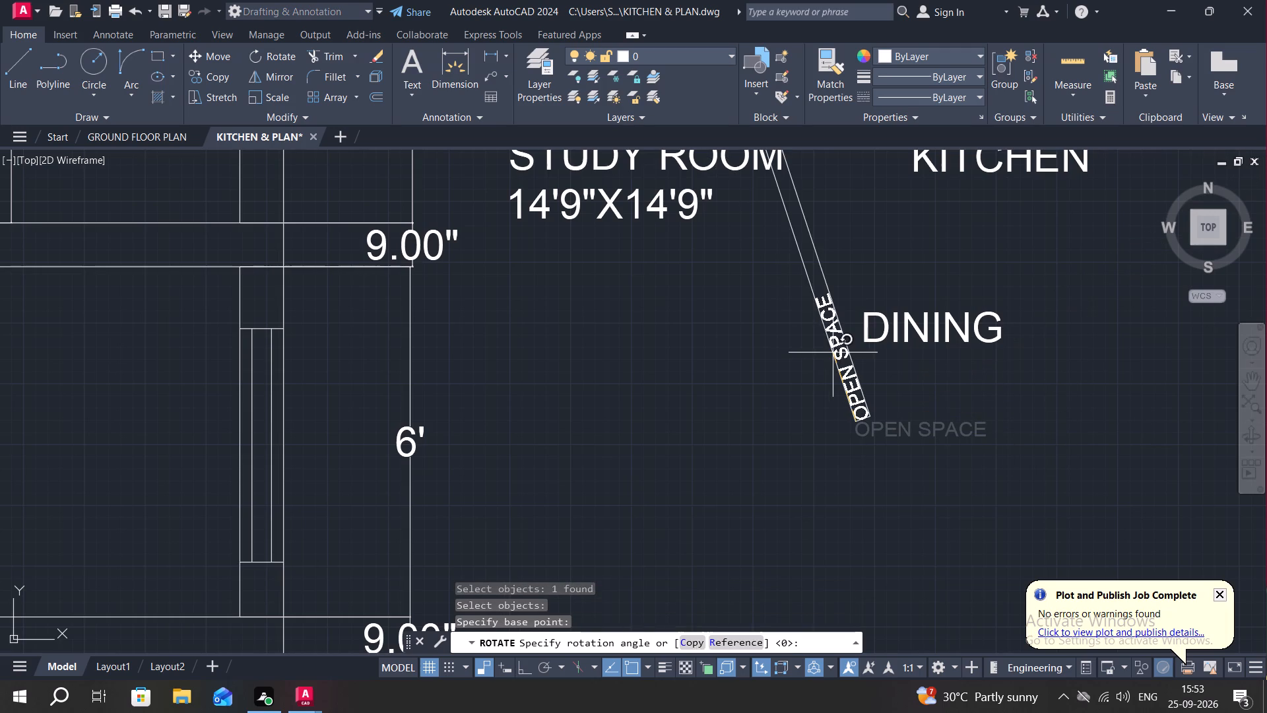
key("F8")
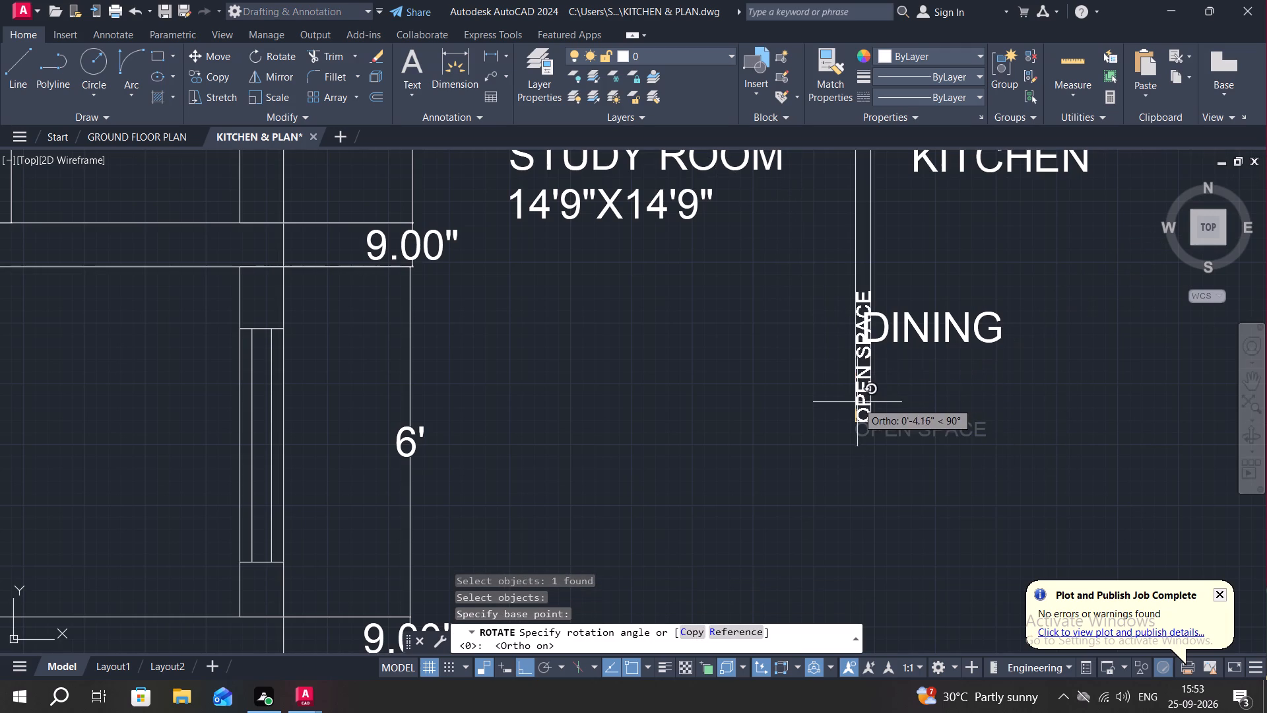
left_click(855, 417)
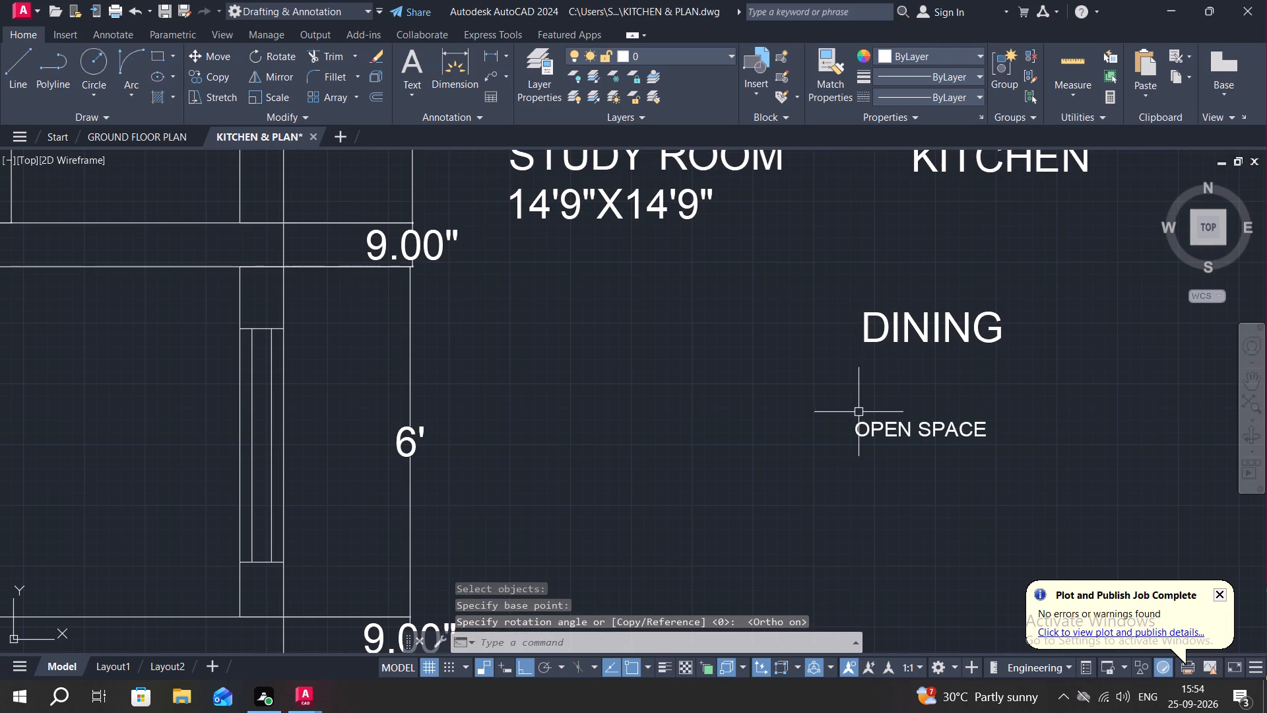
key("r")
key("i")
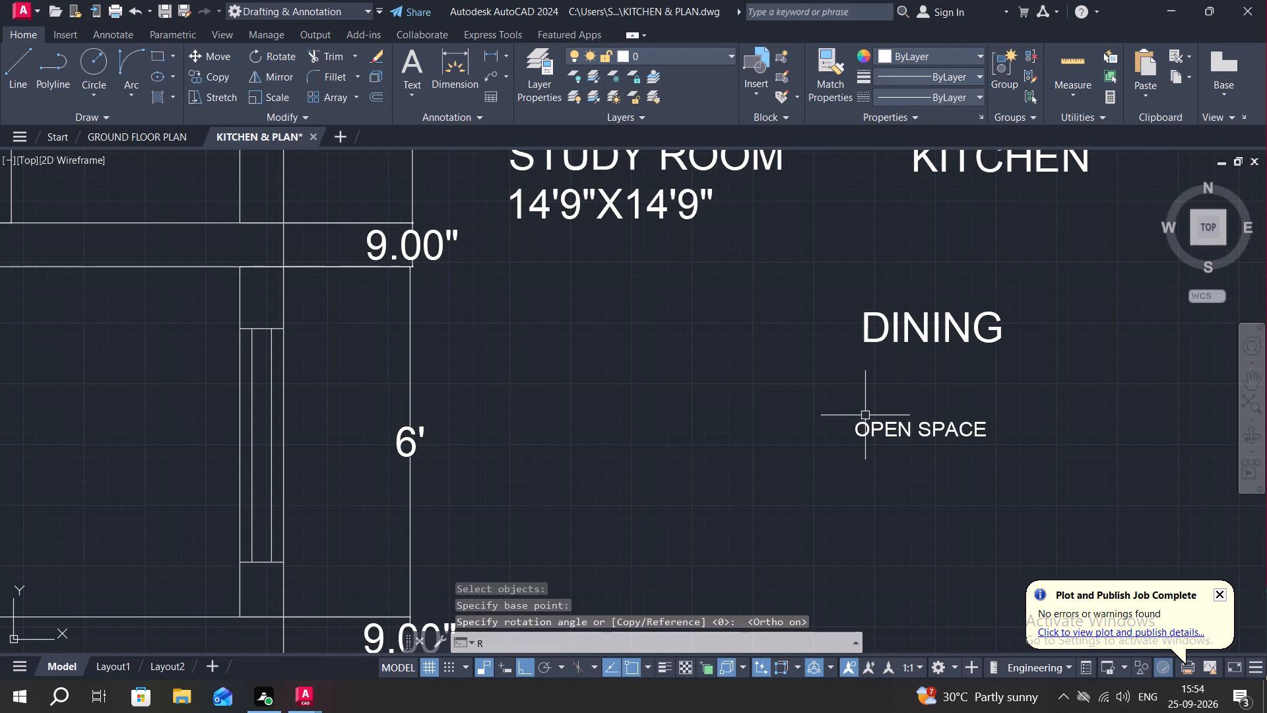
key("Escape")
Rotate the OPEN SPACE label 90° so it reads vertically from bottom to top.
key("r")
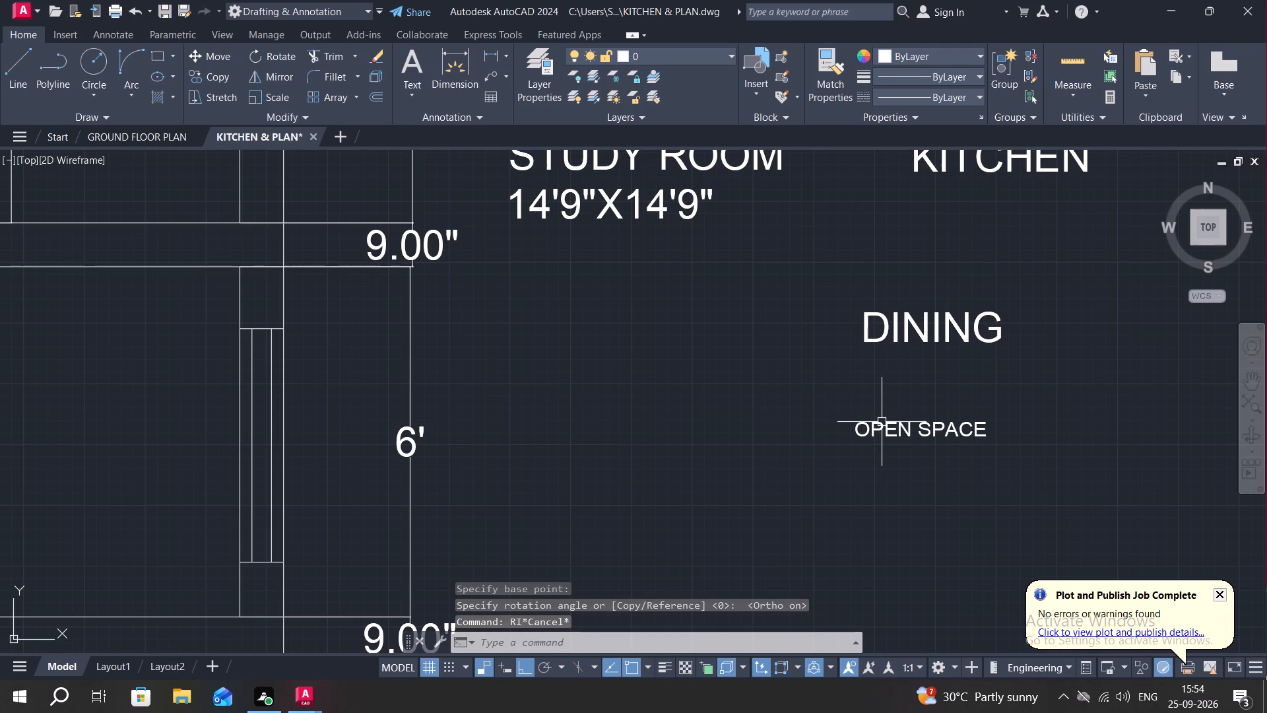
key("o")
key("space")
left_click(870, 428)
right_click(868, 430)
left_click(868, 430)
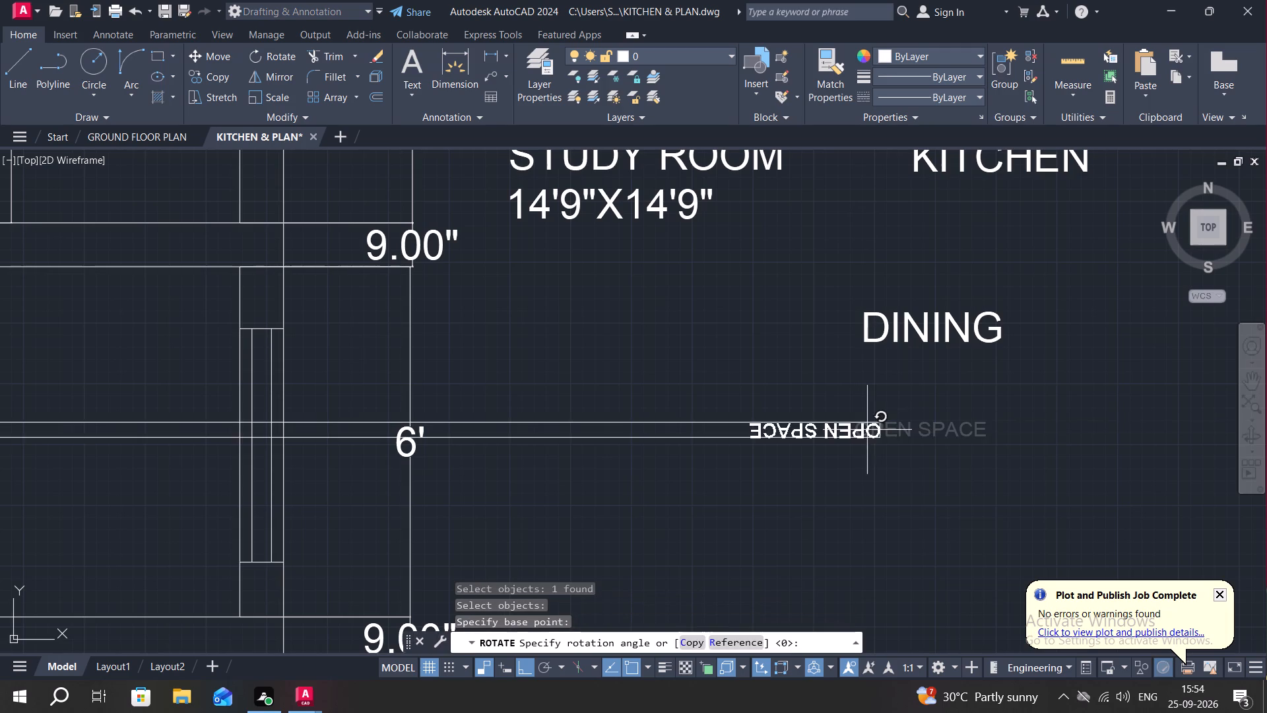
left_click(911, 319)
Move the vertical OPEN SPACE label horizontally to the left, clear of the DINING label.
key("m")
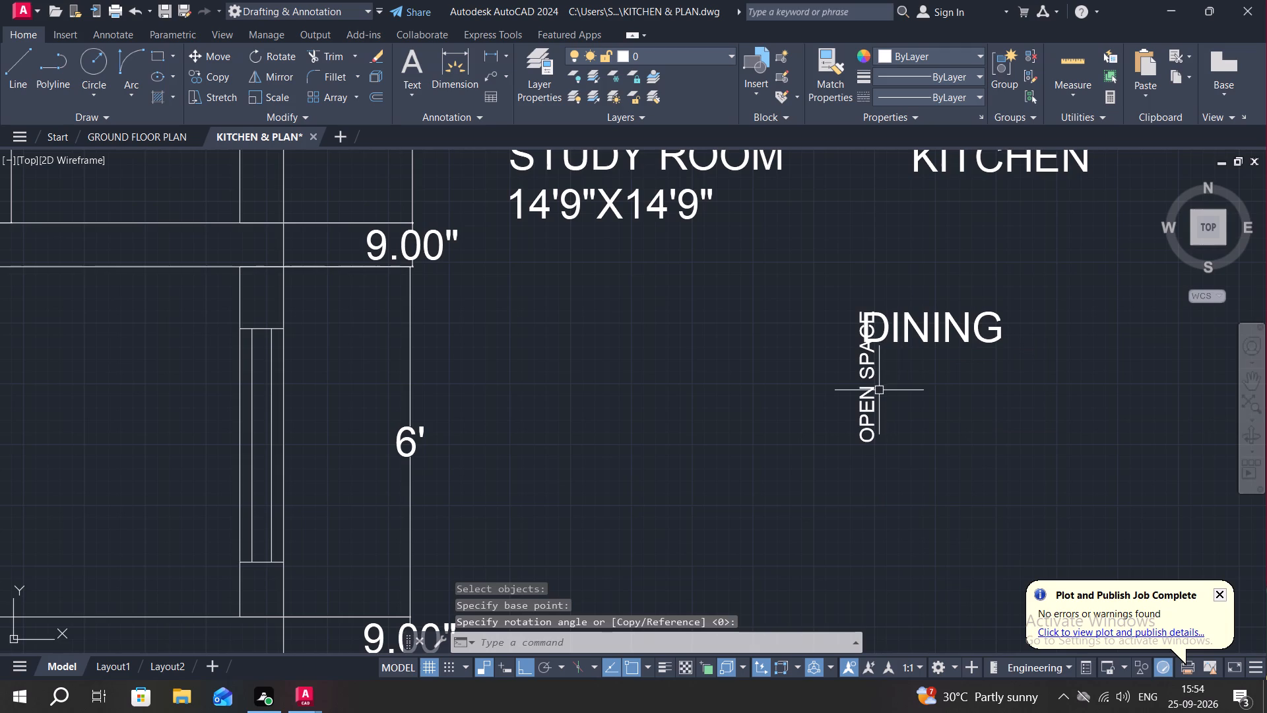
key("space")
left_click(870, 400)
right_click(869, 398)
left_click(869, 398)
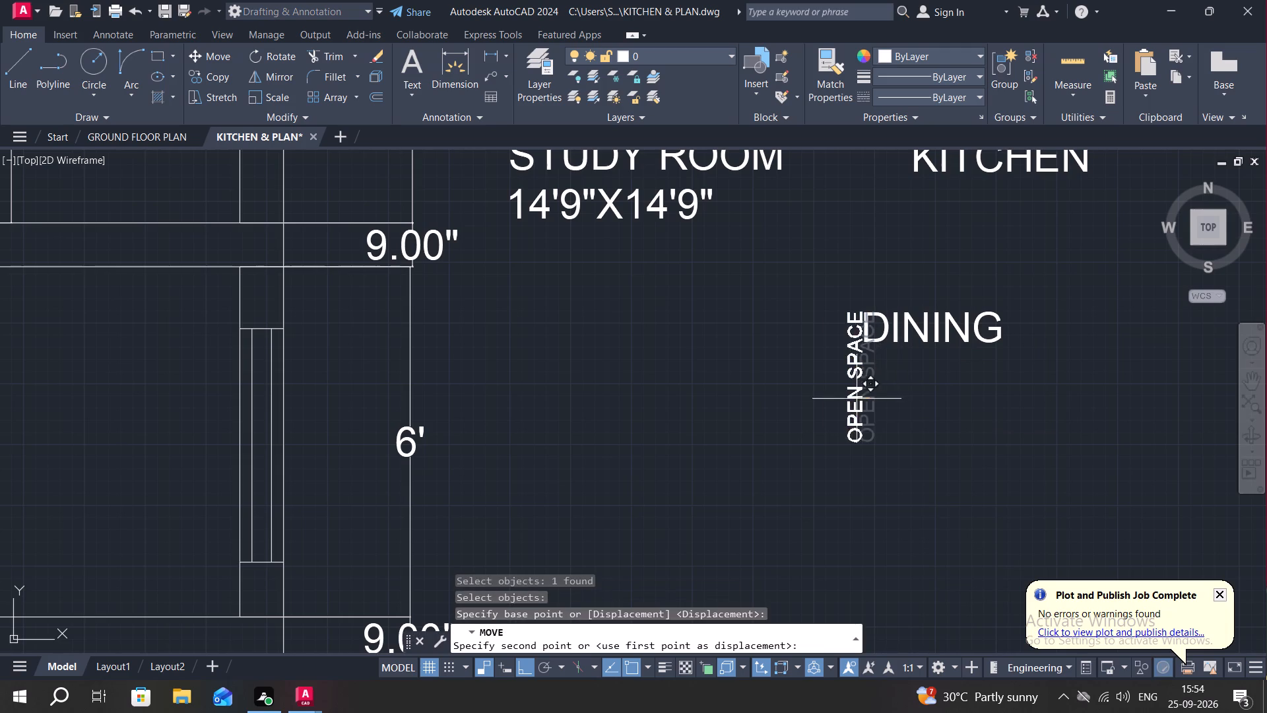
left_click(807, 399)
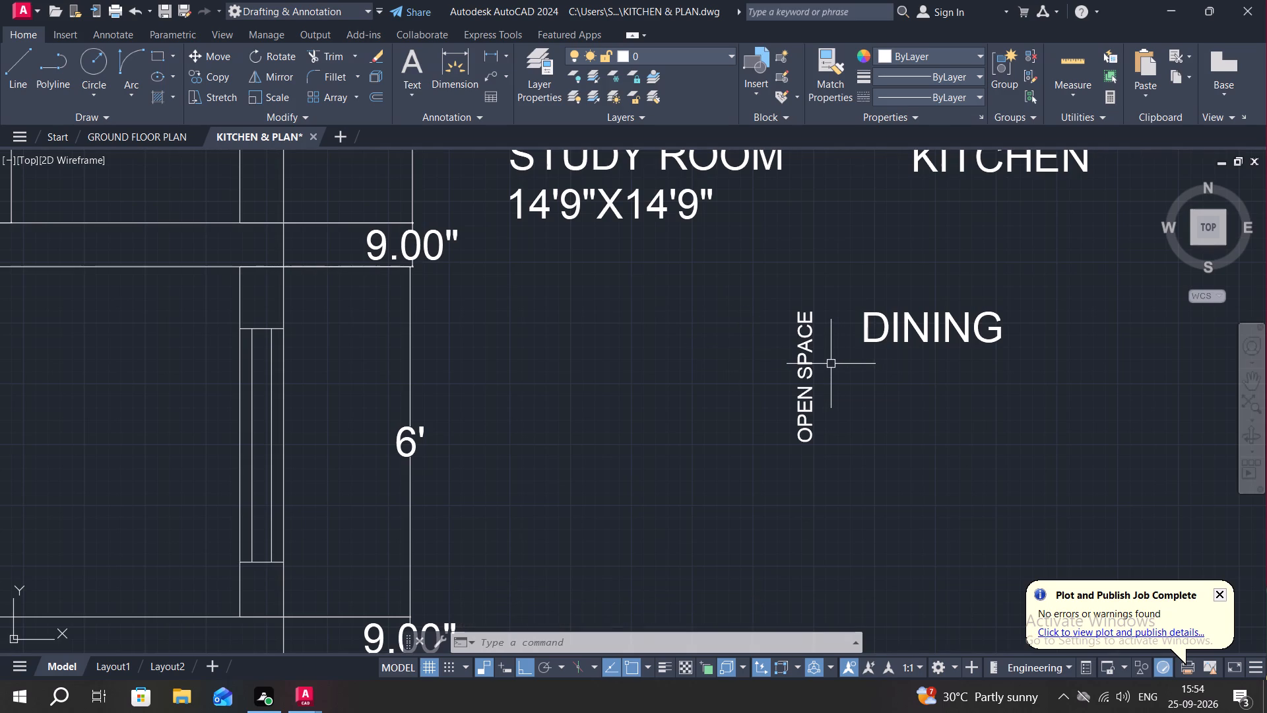
Copy the DINING label straight down by about 1'-7" into the empty space below it.
key("c")
type("O")
key("space")
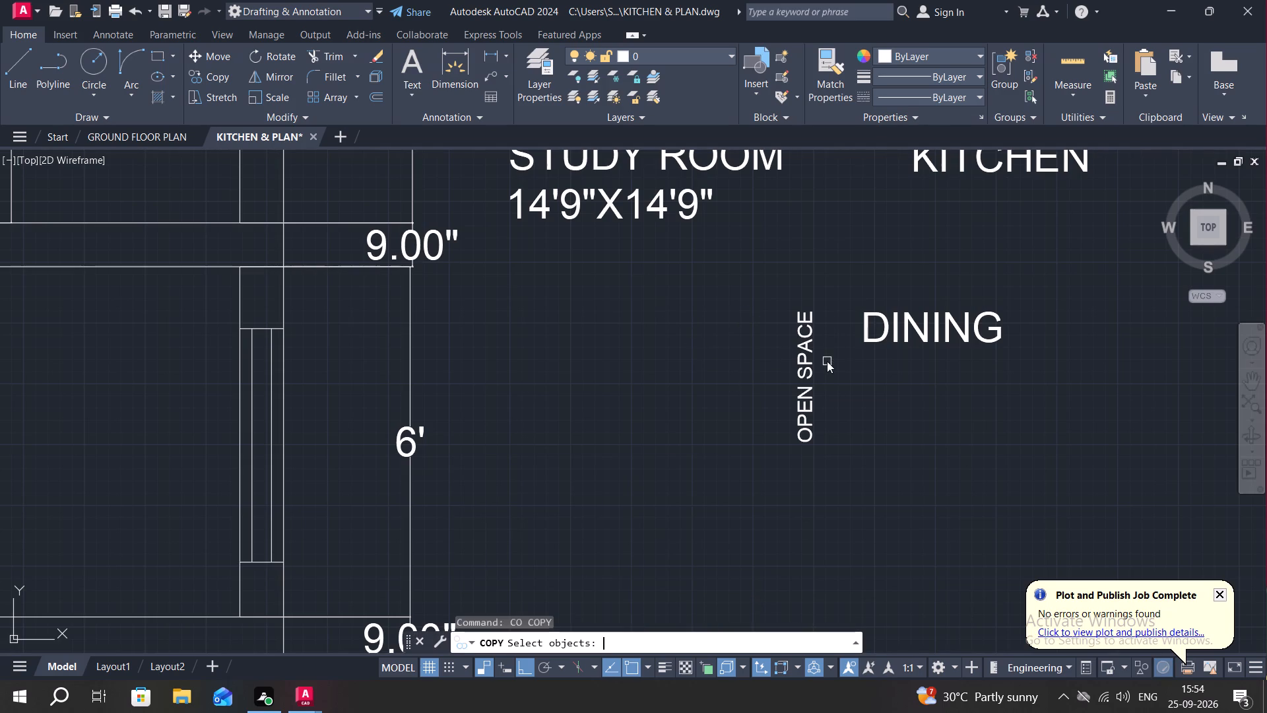
left_click(938, 335)
right_click(938, 335)
left_click(938, 335)
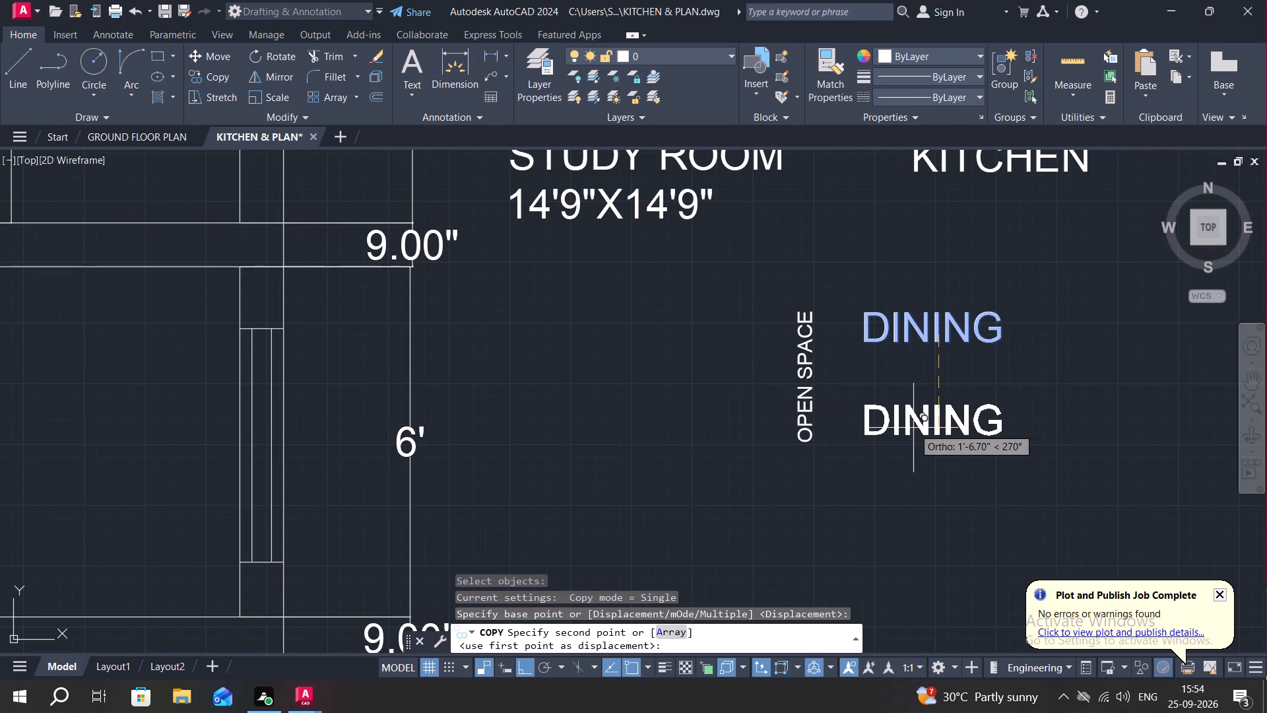
left_click(911, 430)
Replace the text of the lower DINING copy with TV UNIT and finish the text edit.
double_click(955, 423)
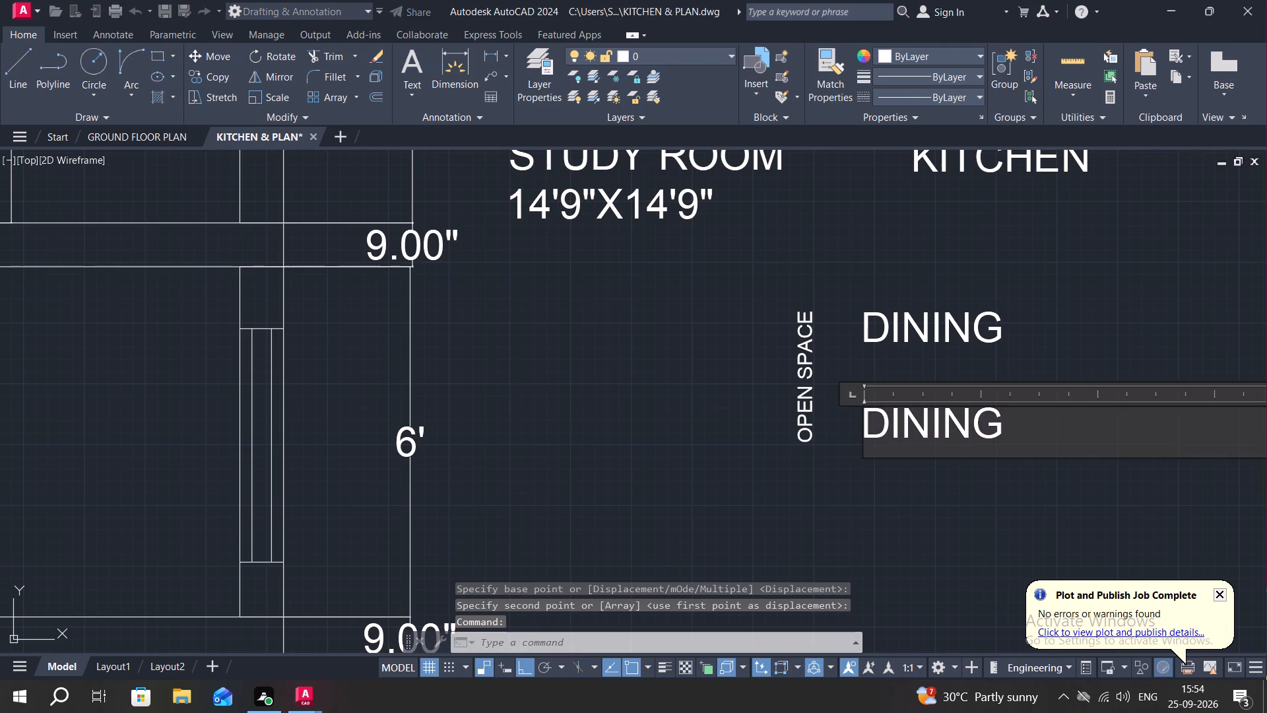
left_click(1026, 419)
key("BackSpace")
key("BackSpace")
key("BackSpace")
key("BackSpace")
key("BackSpace")
key("BackSpace")
key("BackSpace")
key("BackSpace")
key("BackSpace")
key("BackSpace")
key("BackSpace")
key("BackSpace")
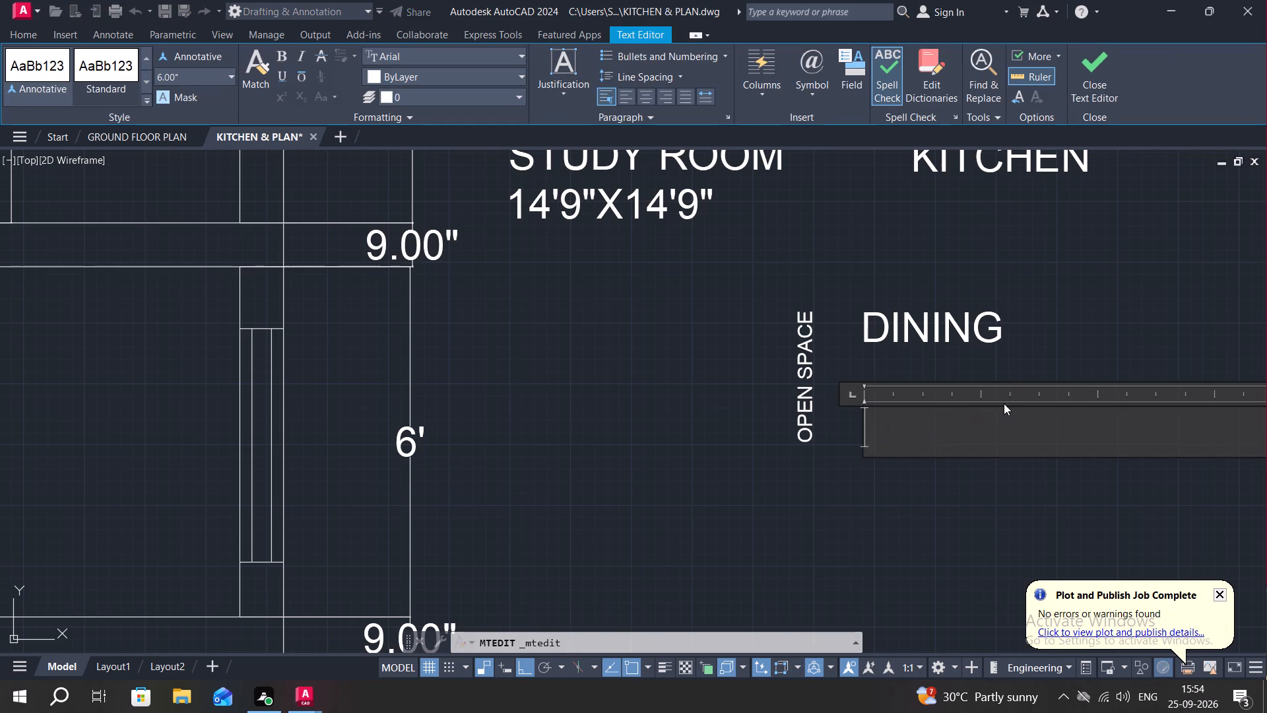
key("t")
type("V")
key("space")
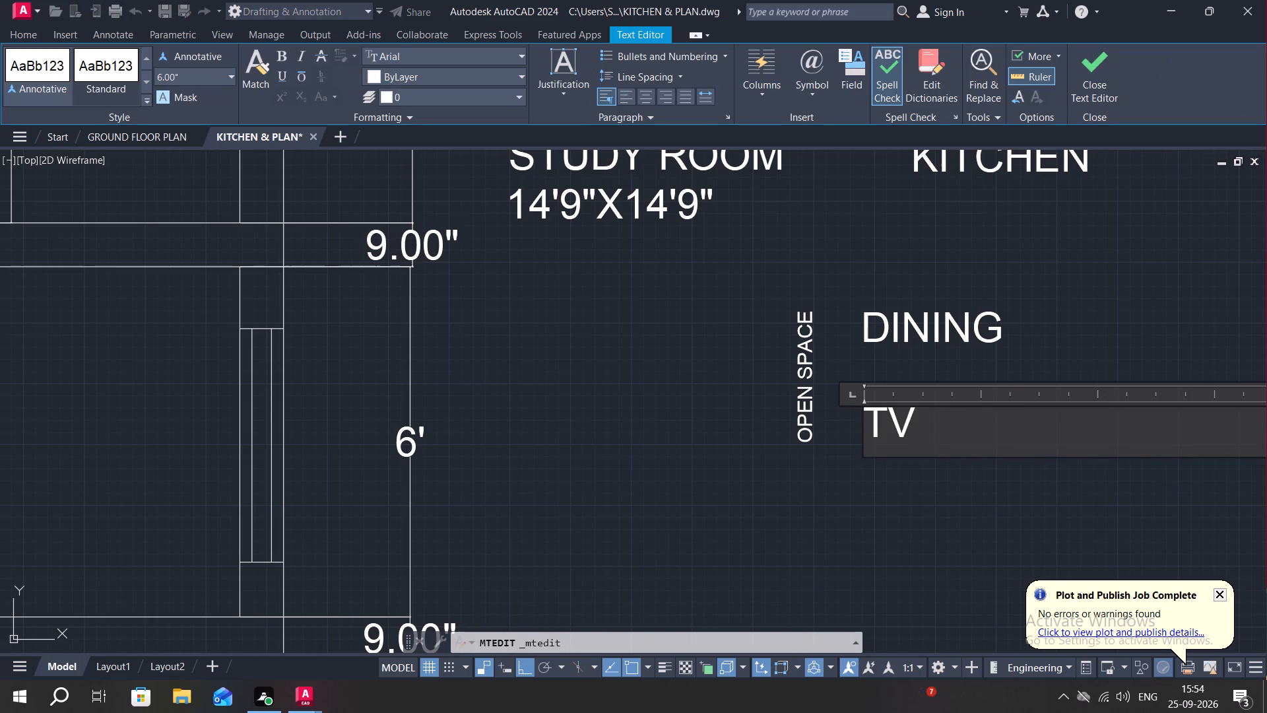
type("UNI")
key("t")
left_click(874, 468)
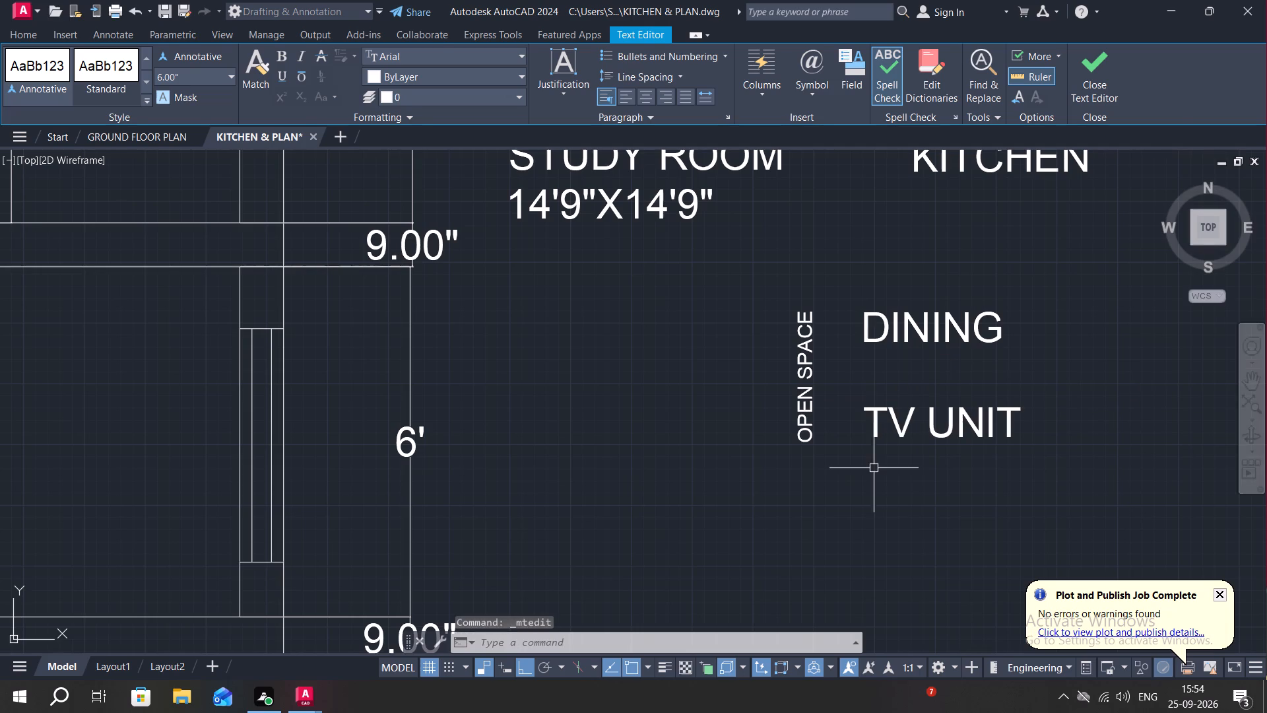
Add the size 13'X11'6" as a second line under the KITCHEN label's name and finish the text edit.
middle_click_drag(903, 428, 909, 489)
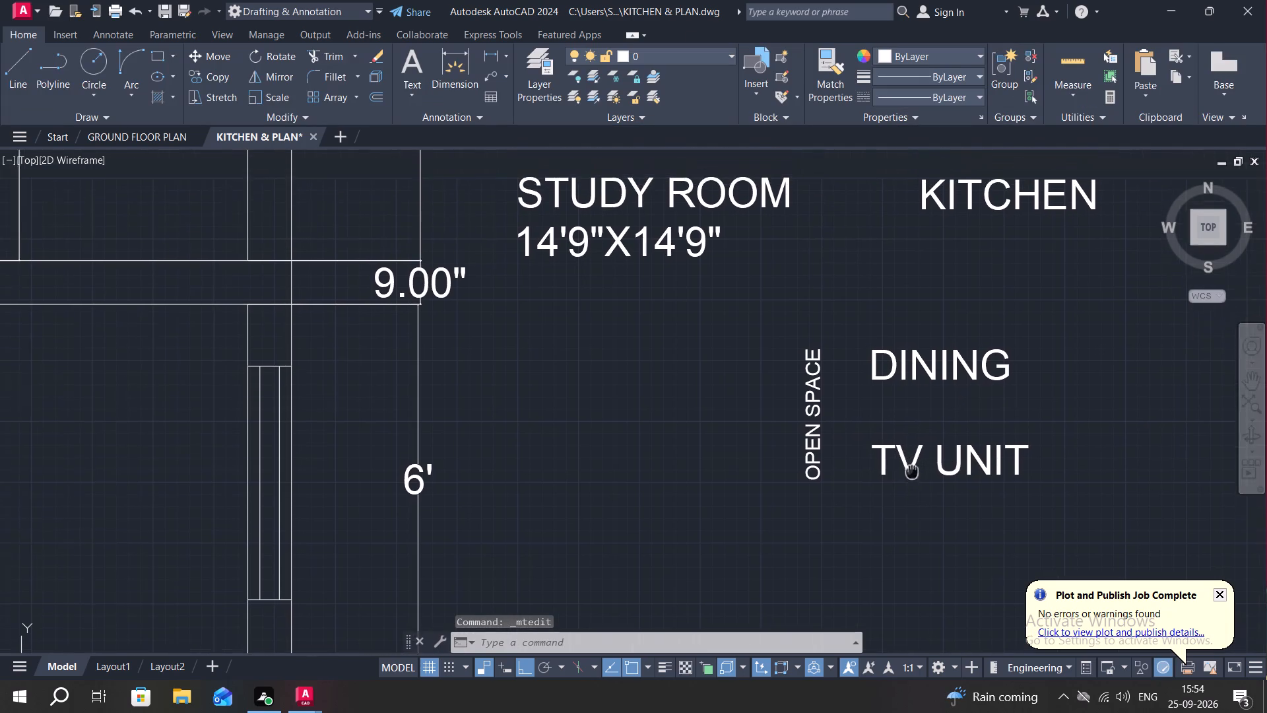
middle_click_drag(909, 489, 905, 529)
scroll(874, 514, "down", 1)
scroll(913, 368, "up", 2)
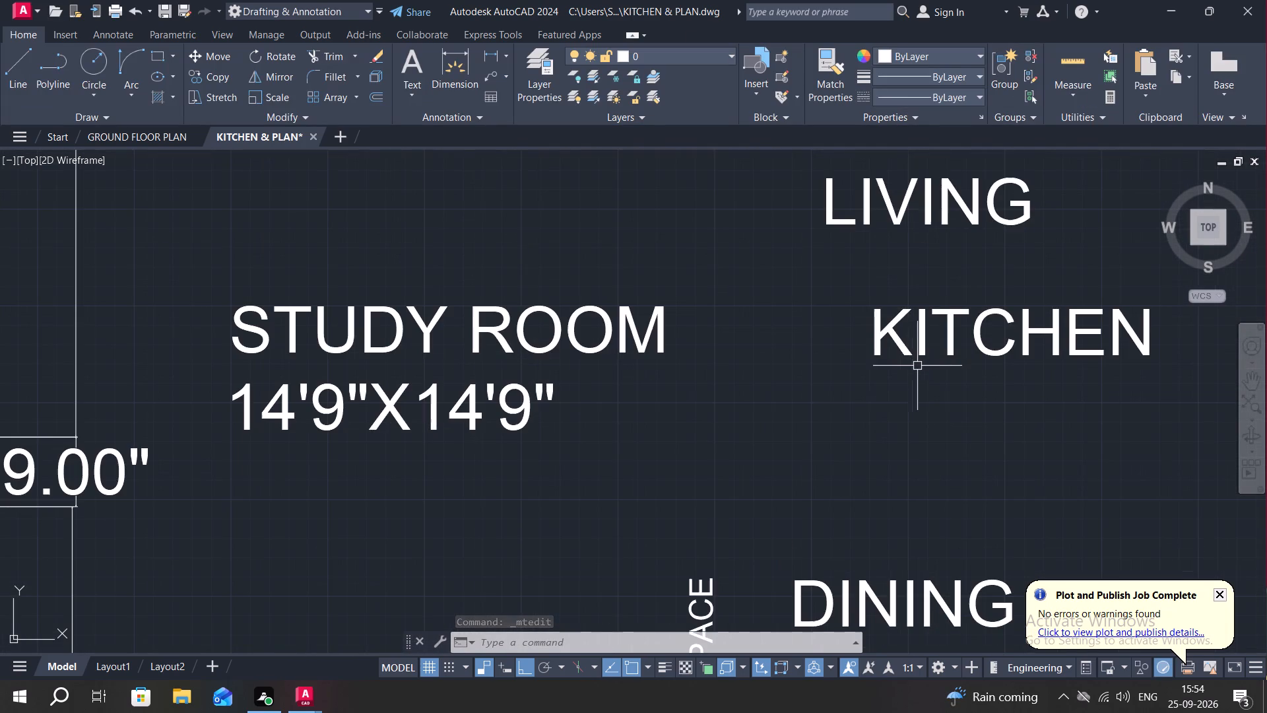
double_click(922, 341)
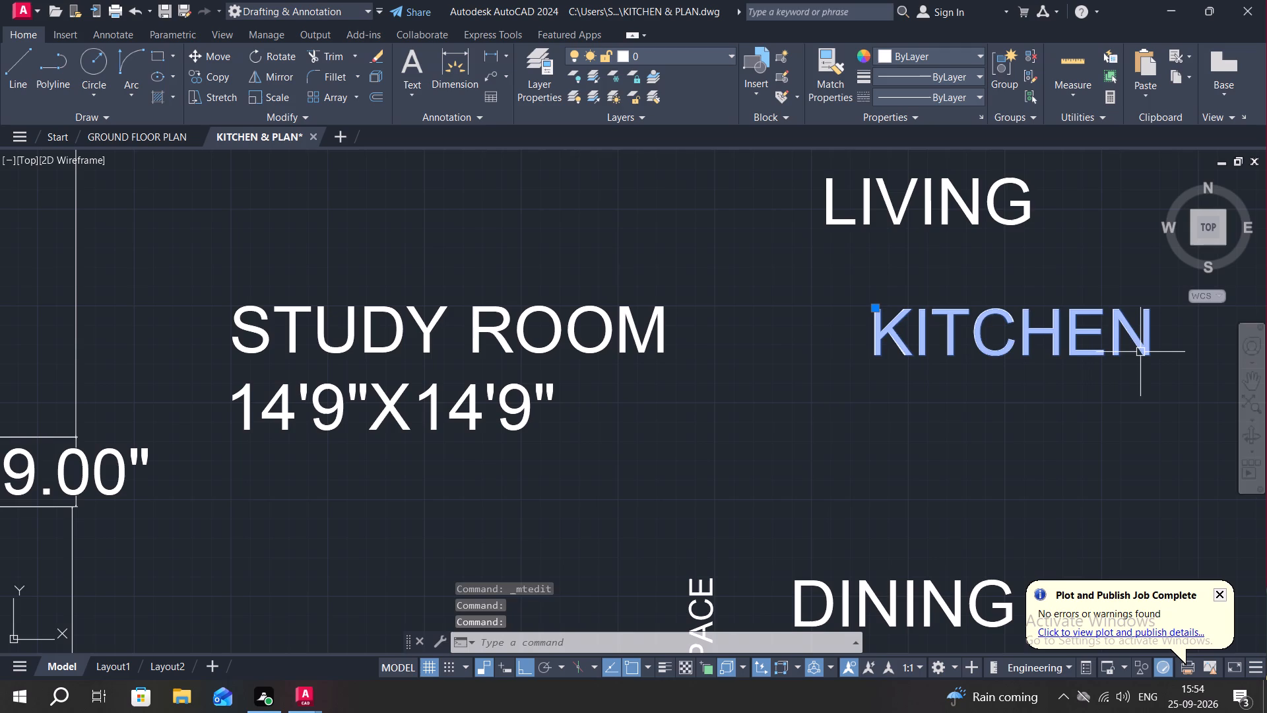
double_click(1142, 352)
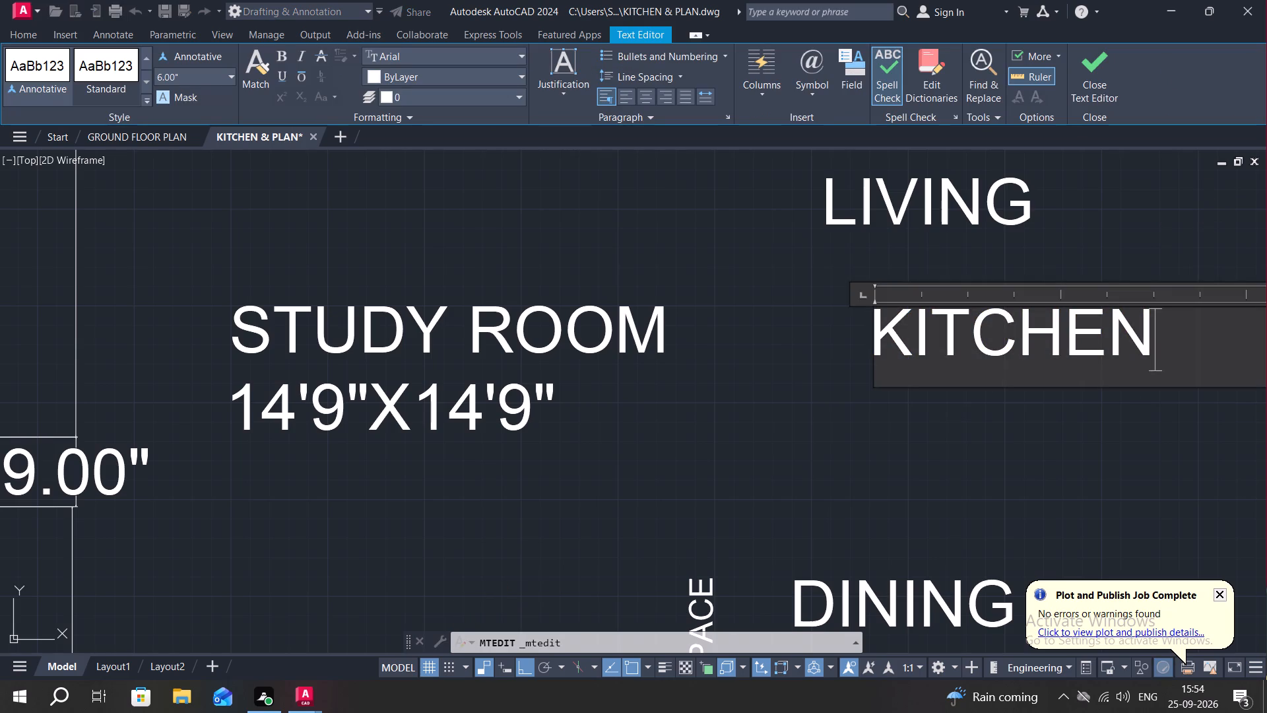
key("Return")
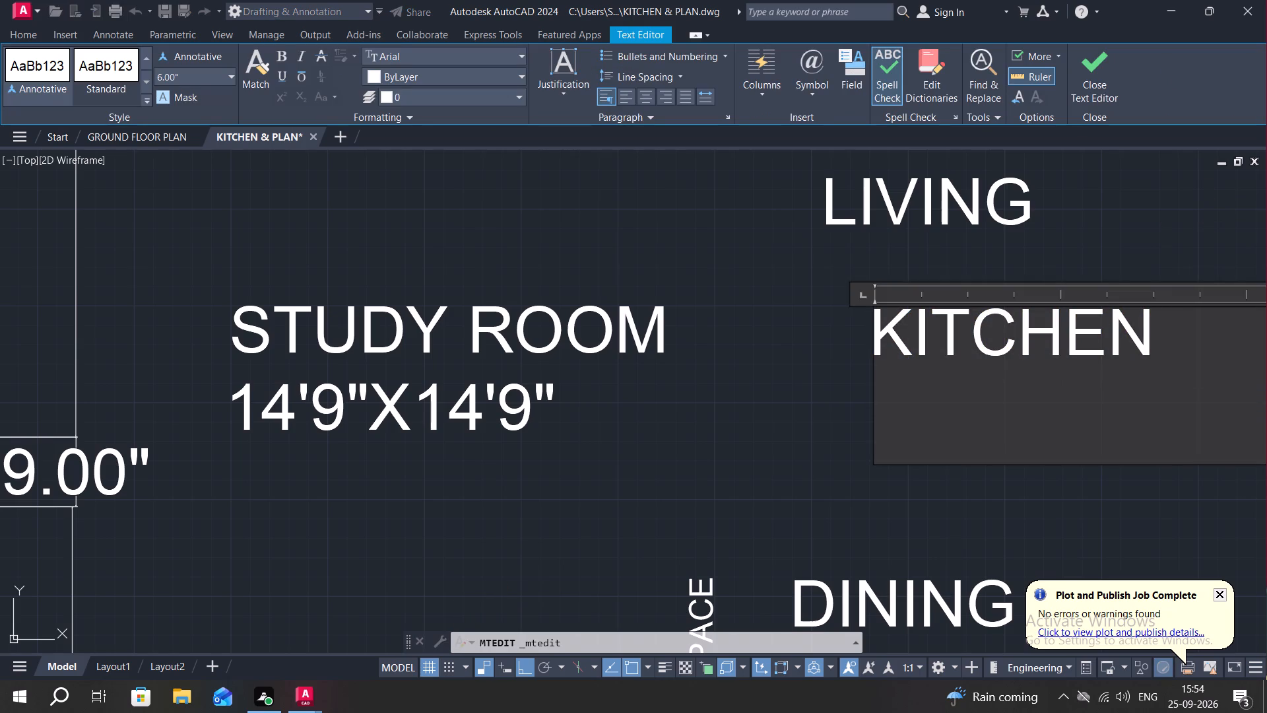
key("1")
key("3")
key("apostrophe")
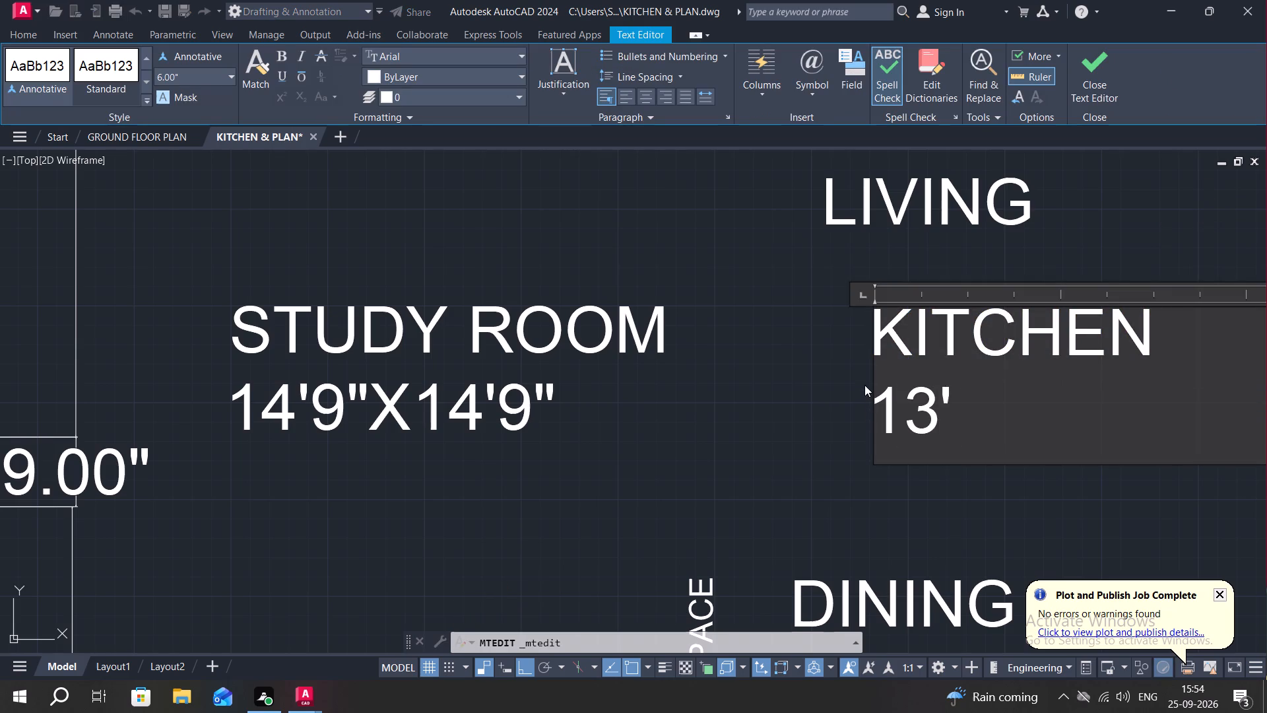
key("x")
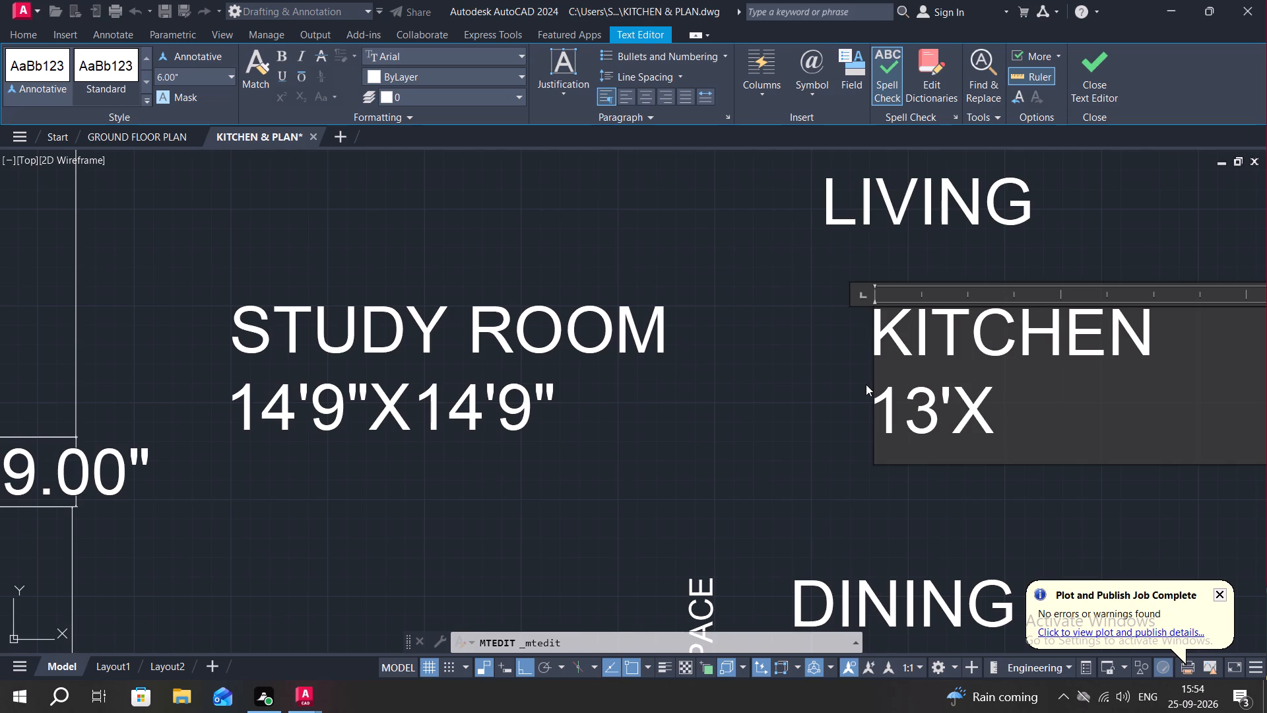
type("11")
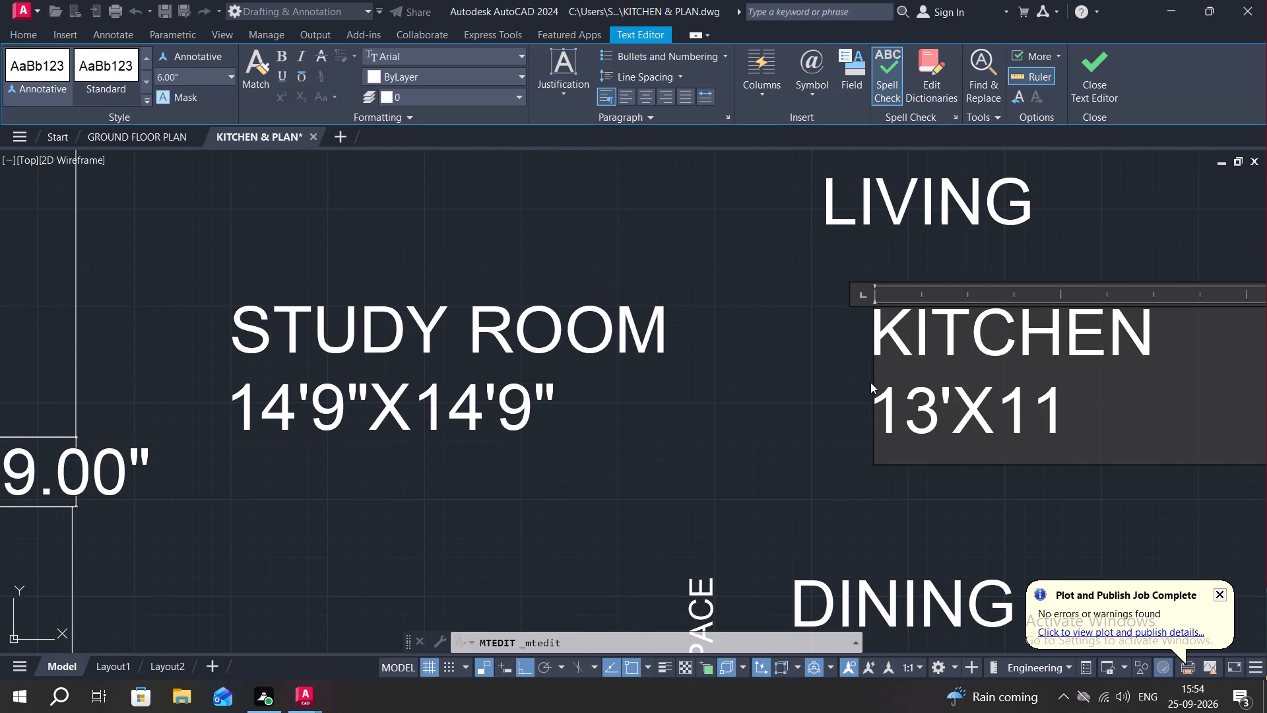
type("'6")
key("shift+quotedbl")
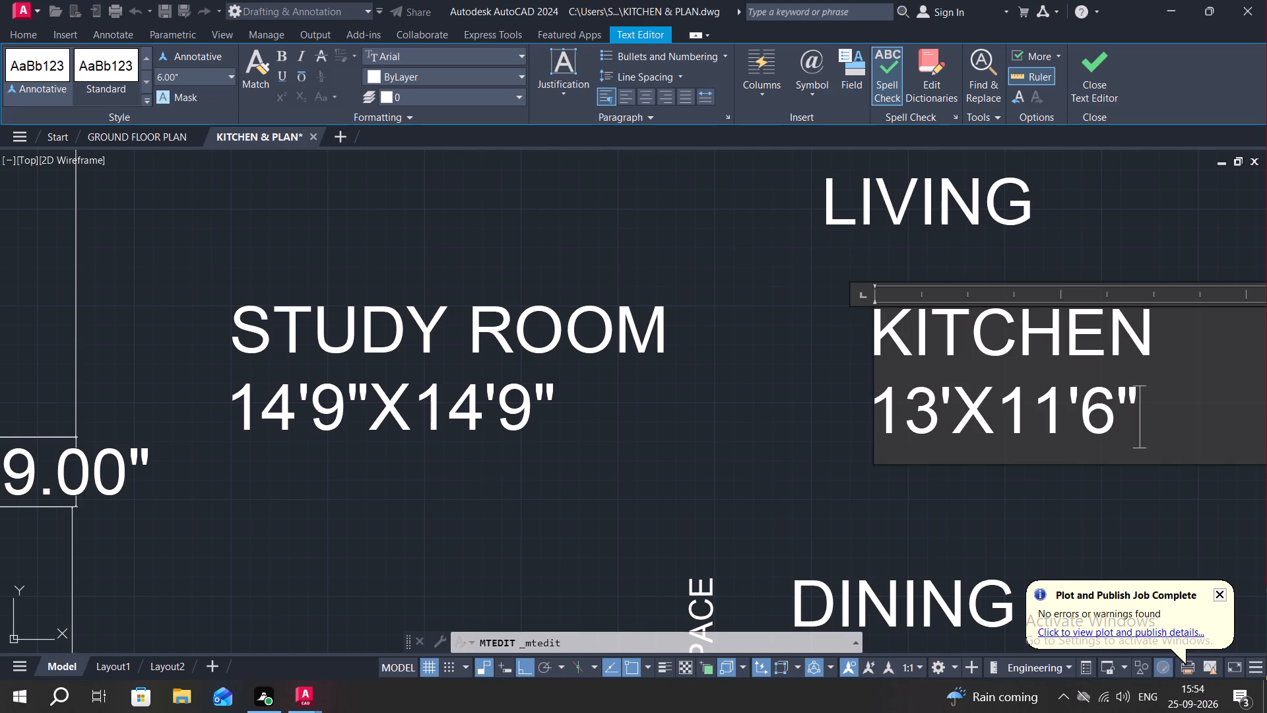
left_click(789, 419)
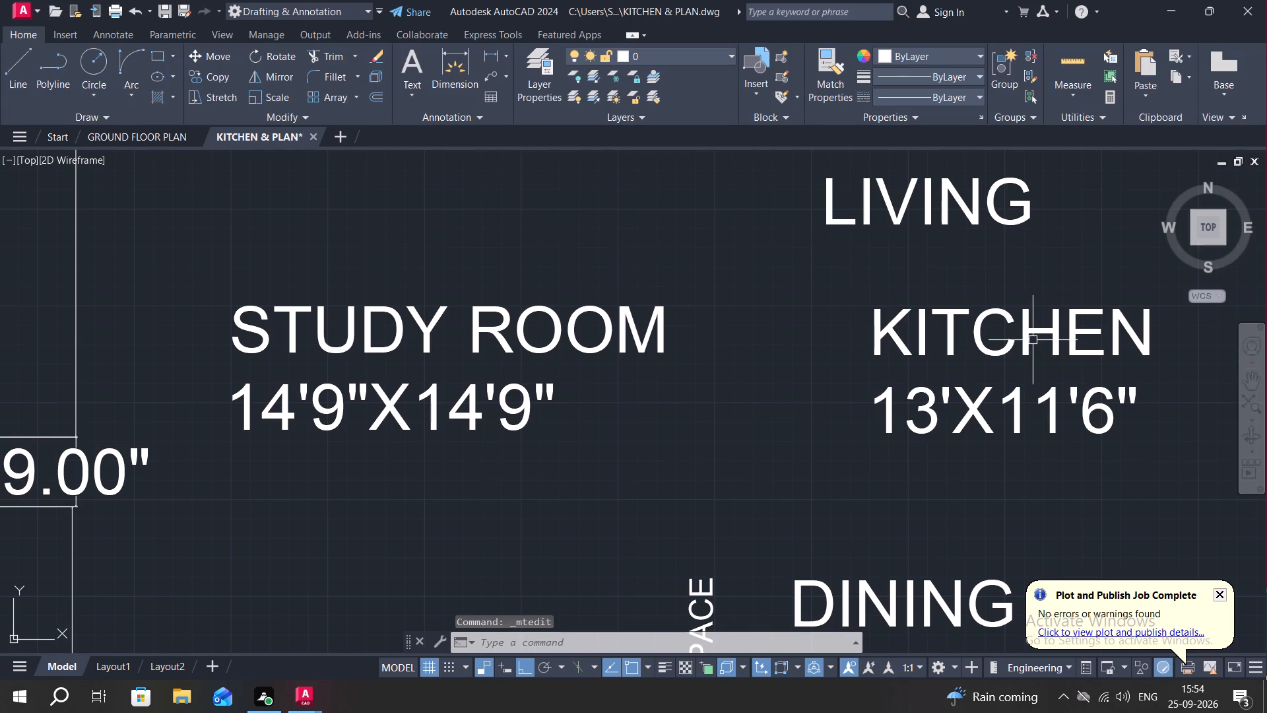
Copy the DINING label horizontally into the empty space just to its right.
middle_click_drag(1025, 341, 966, 290)
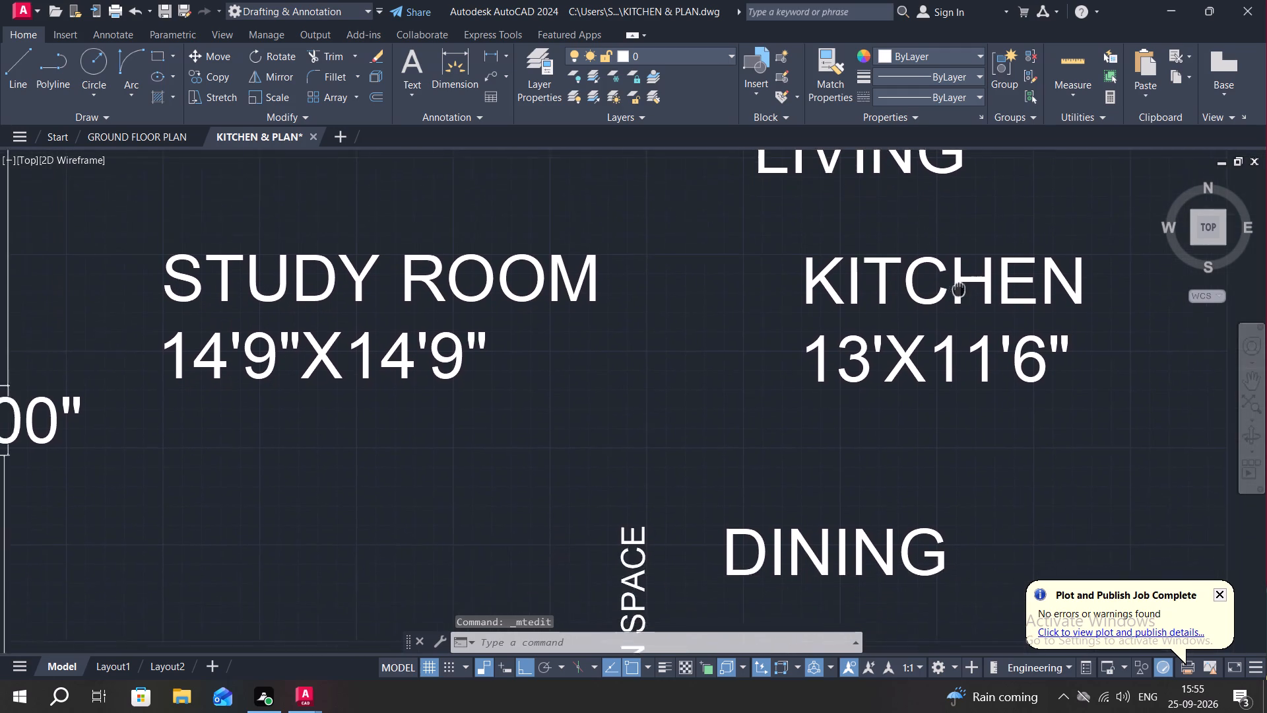
middle_click_drag(966, 290, 937, 271)
middle_click_drag(839, 486, 812, 358)
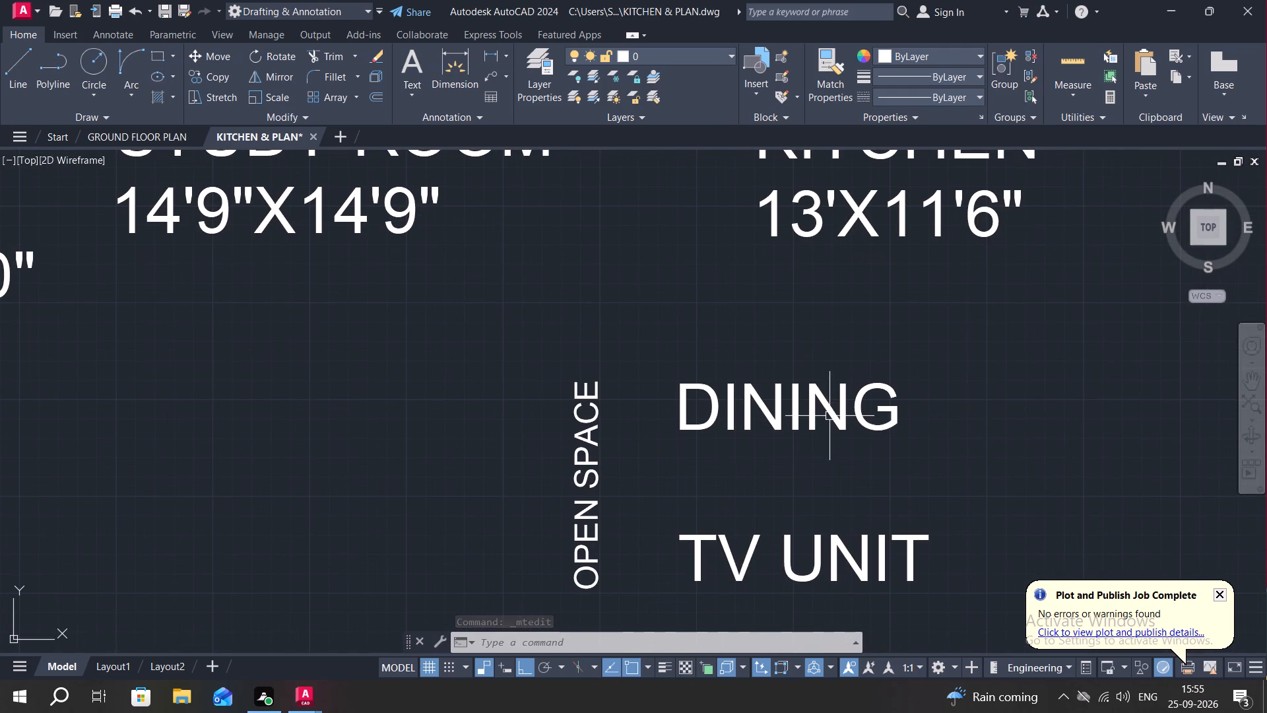
key("c")
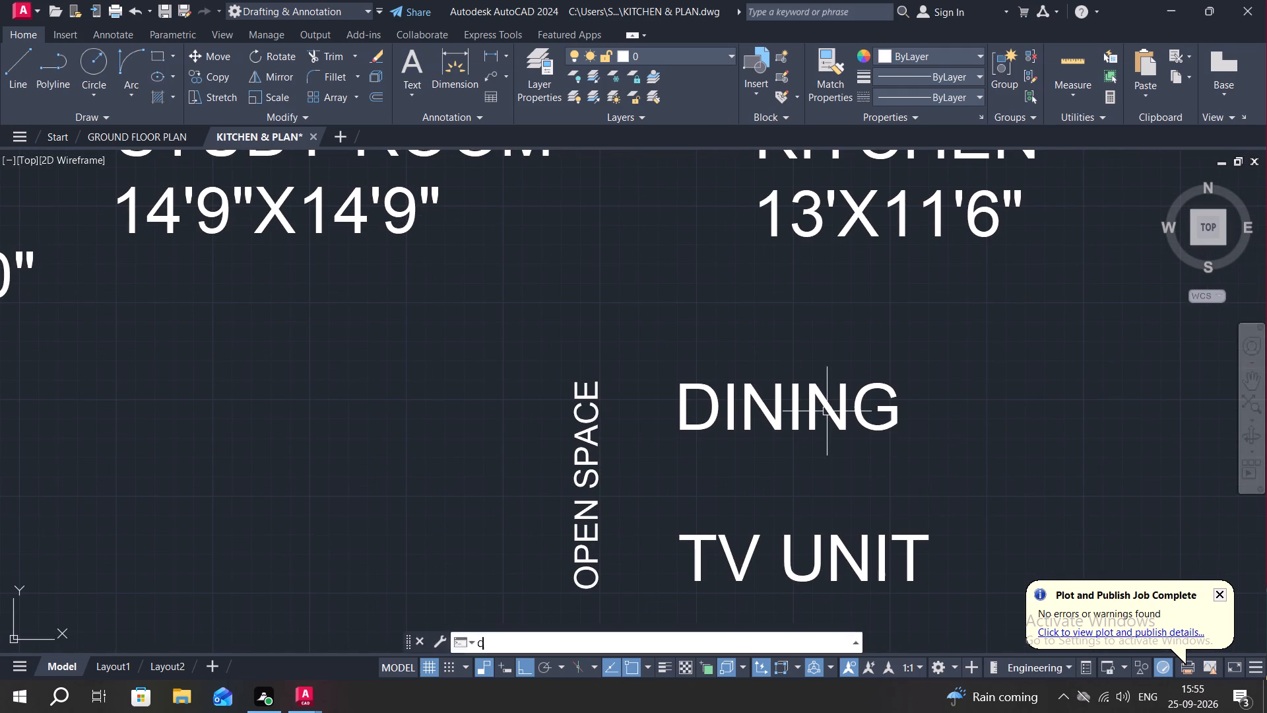
type("O")
key("space")
left_click(839, 411)
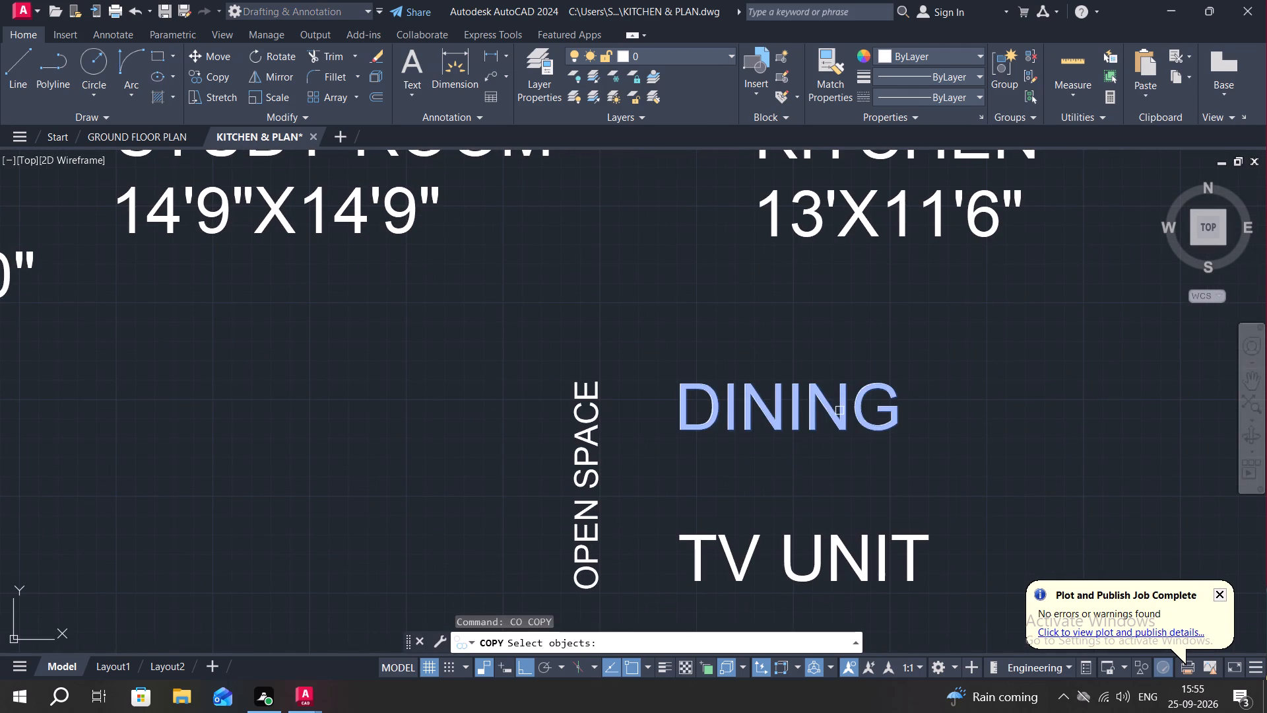
right_click(835, 409)
left_click(835, 409)
middle_click_drag(960, 407, 859, 345)
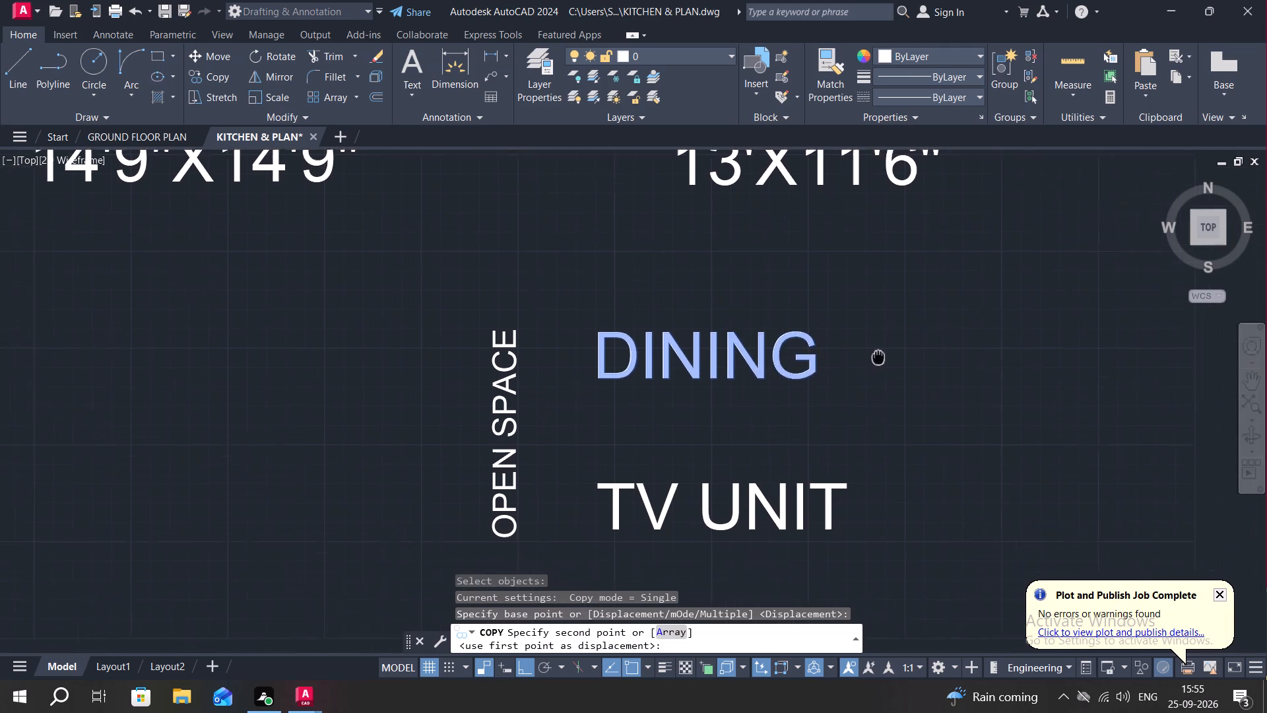
middle_click_drag(859, 345, 857, 343)
left_click(1006, 384)
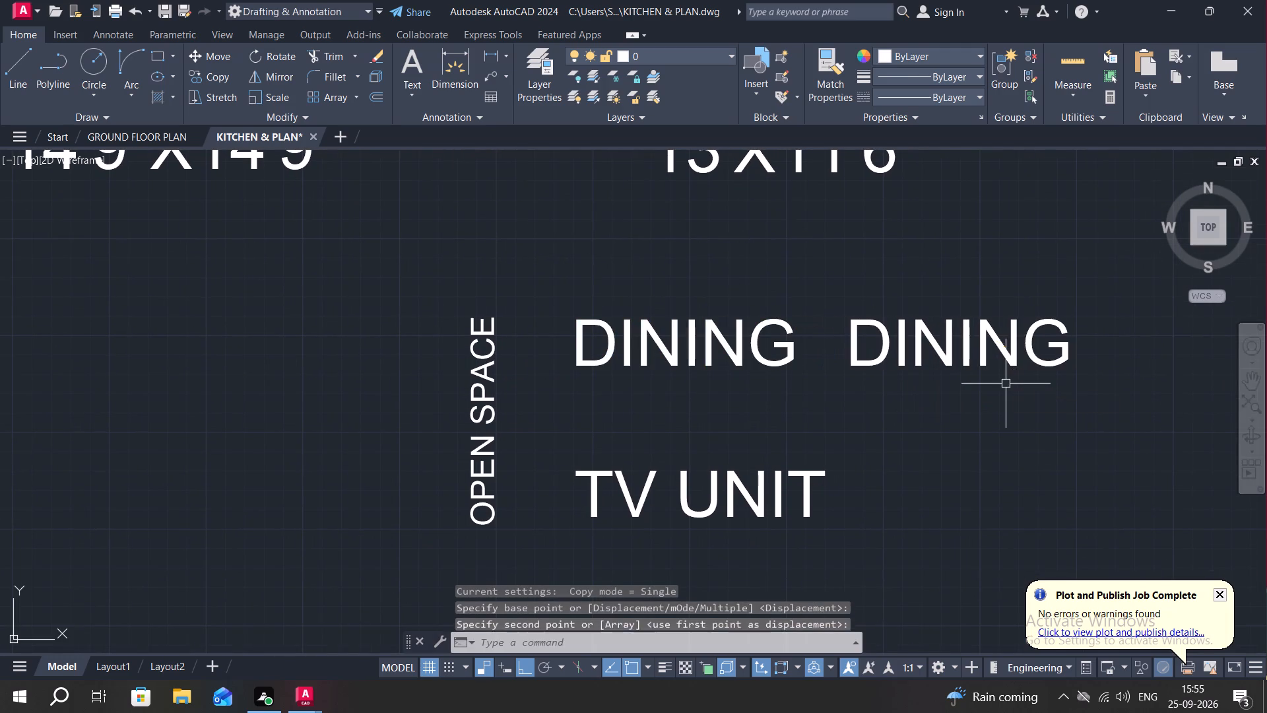
Replace the text of the right-hand DINING copy with PUJA ROOM.
double_click(991, 347)
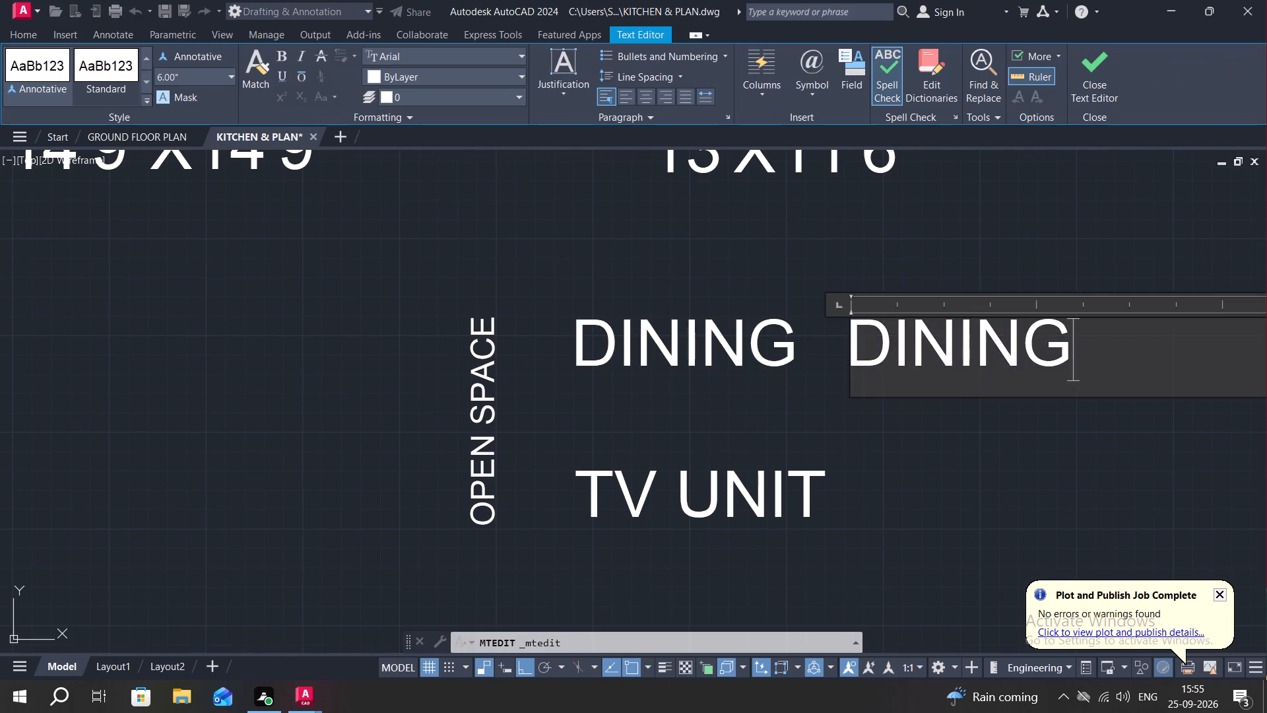
left_click(1082, 343)
key("BackSpace")
key("BackSpace")
key("BackSpace")
key("BackSpace")
key("BackSpace")
key("BackSpace")
key("BackSpace")
key("BackSpace")
key("BackSpace")
key("BackSpace")
key("BackSpace")
key("BackSpace")
key("BackSpace")
key("BackSpace")
key("BackSpace")
key("BackSpace")
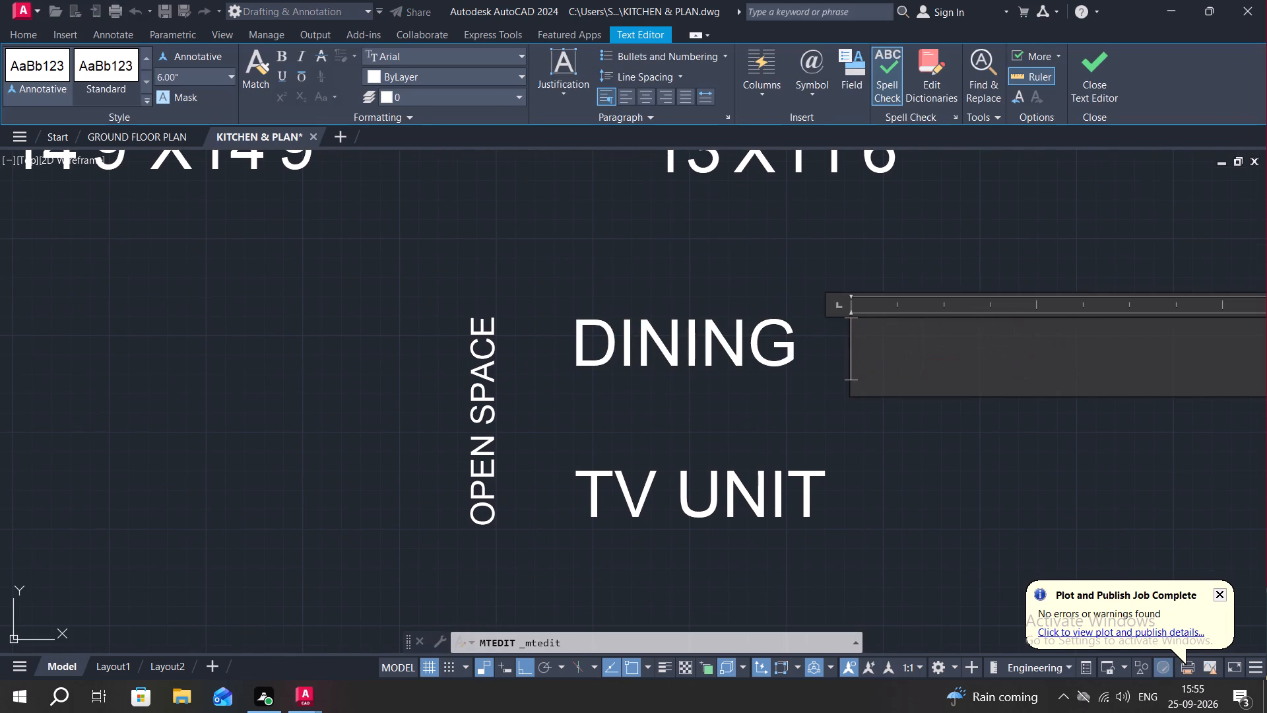
type("PU")
key("j")
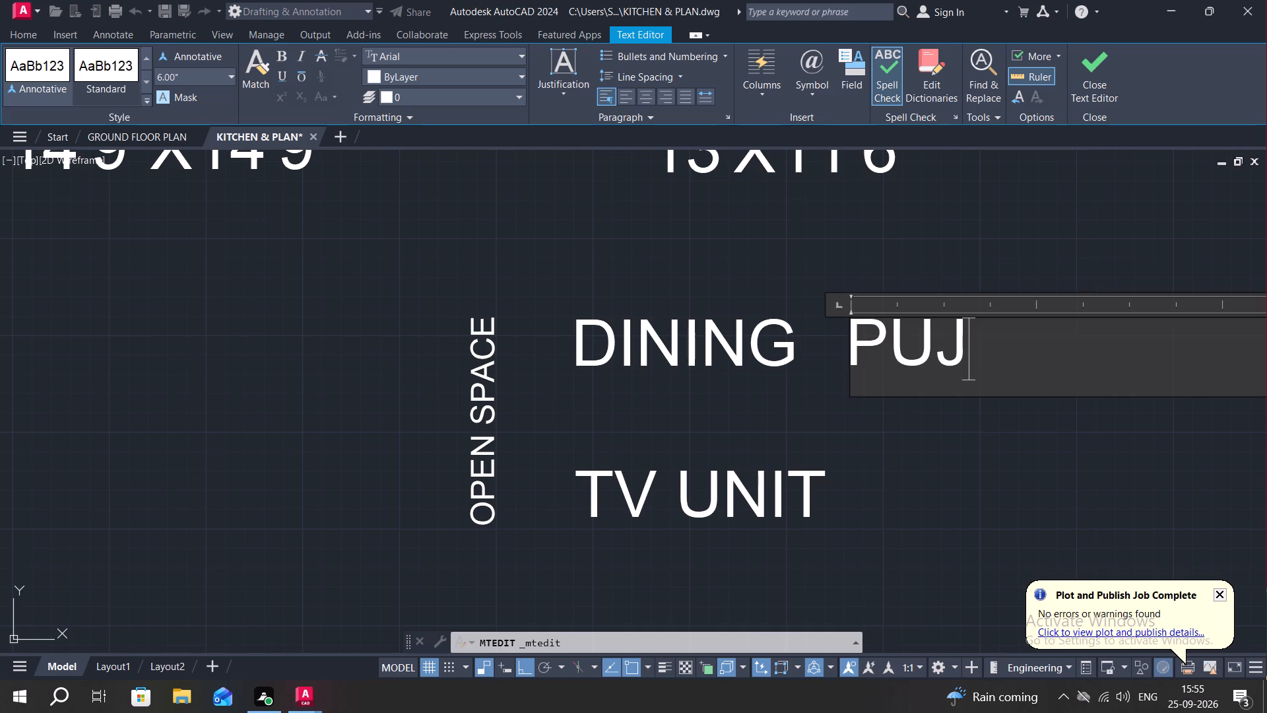
type("A E")
key("BackSpace")
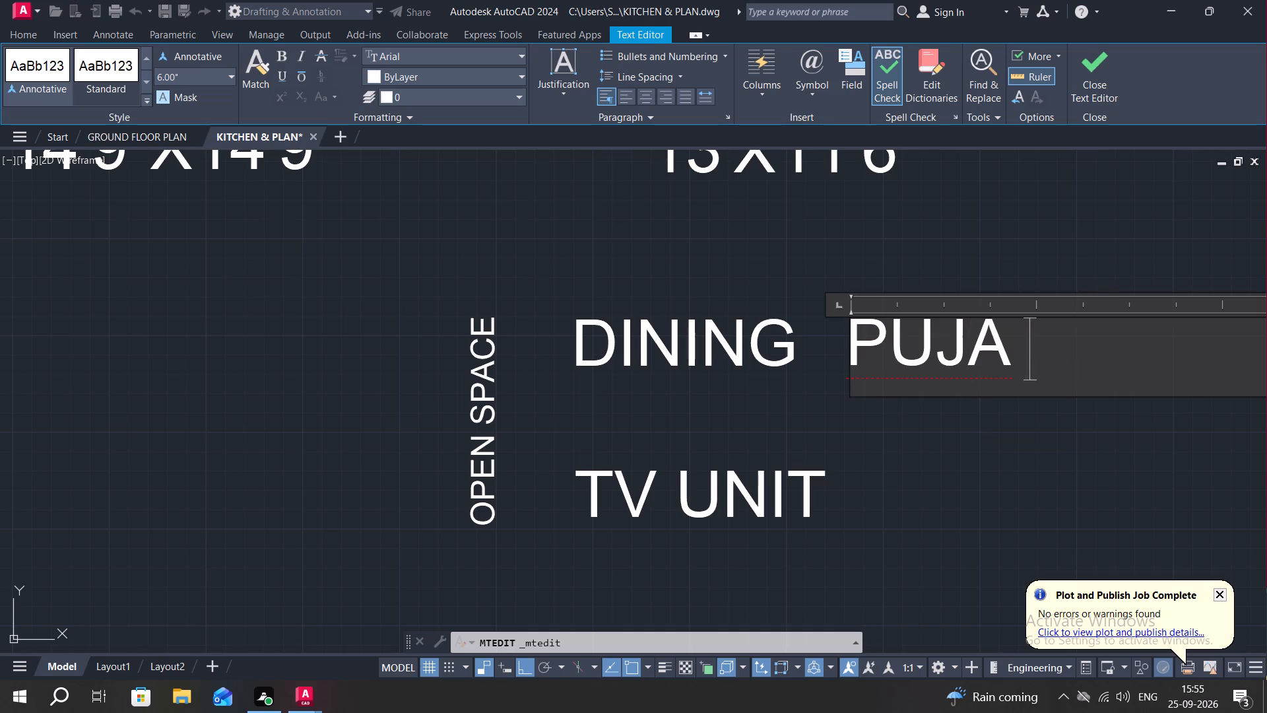
key("r")
type("OO")
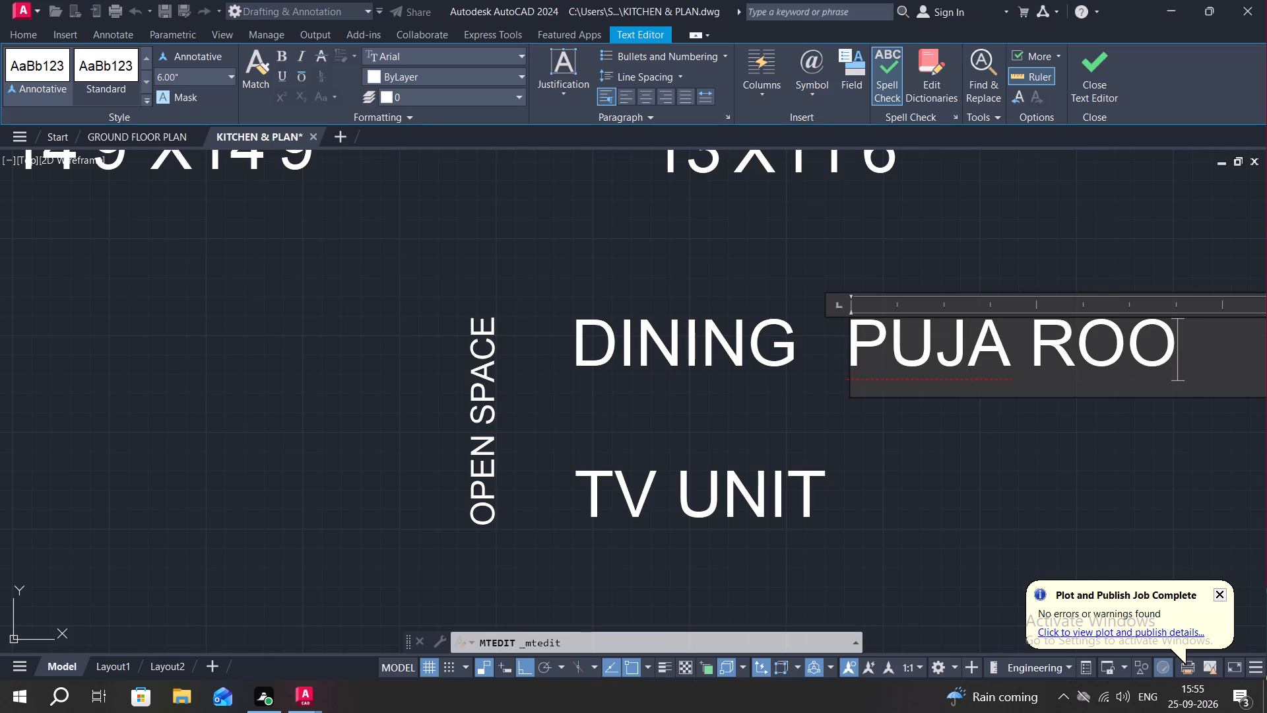
key("m")
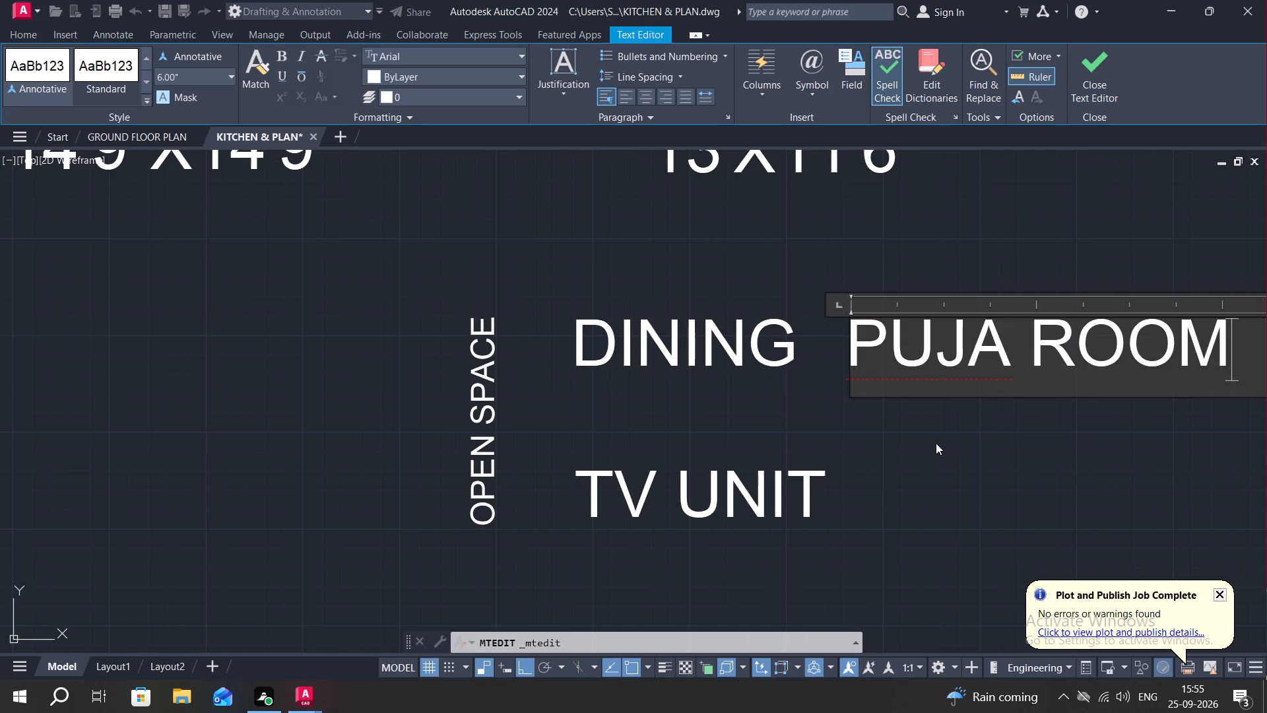
Add the size 7'X4' on a second line below PUJA ROOM, indented with spaces toward the middle, and finish the text edit.
key("Return")
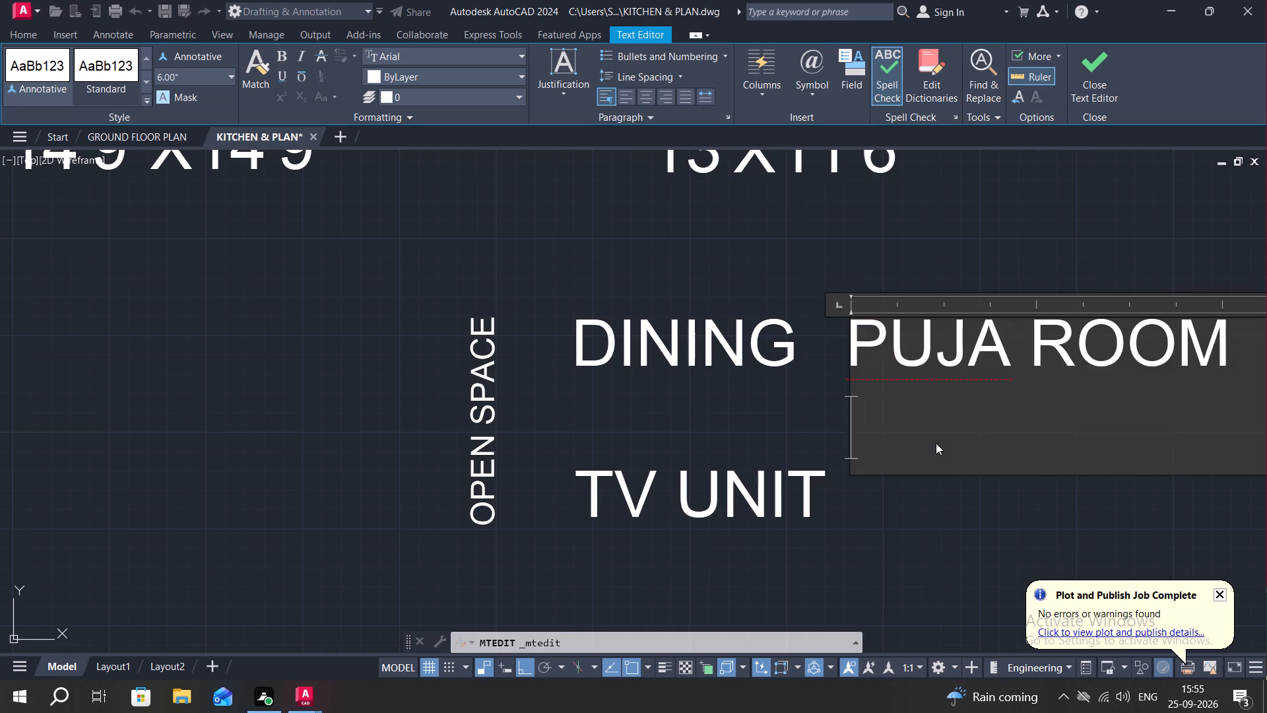
type("7'")
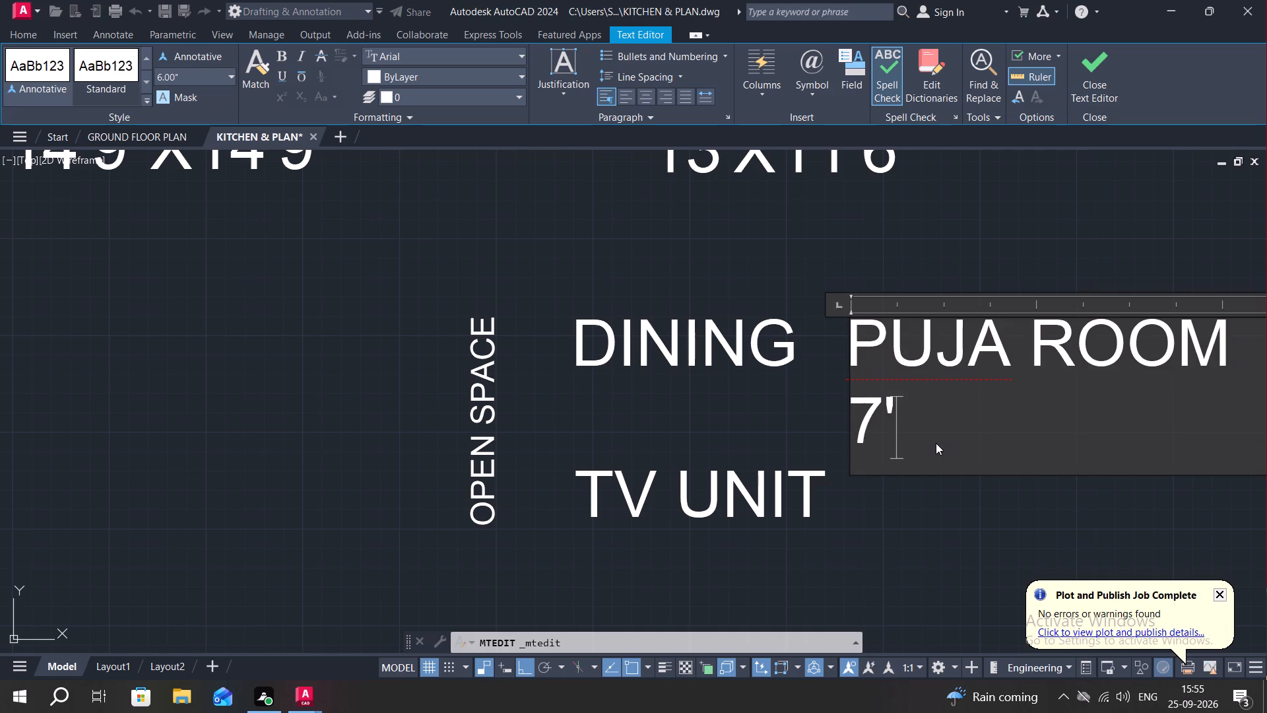
type("X4")
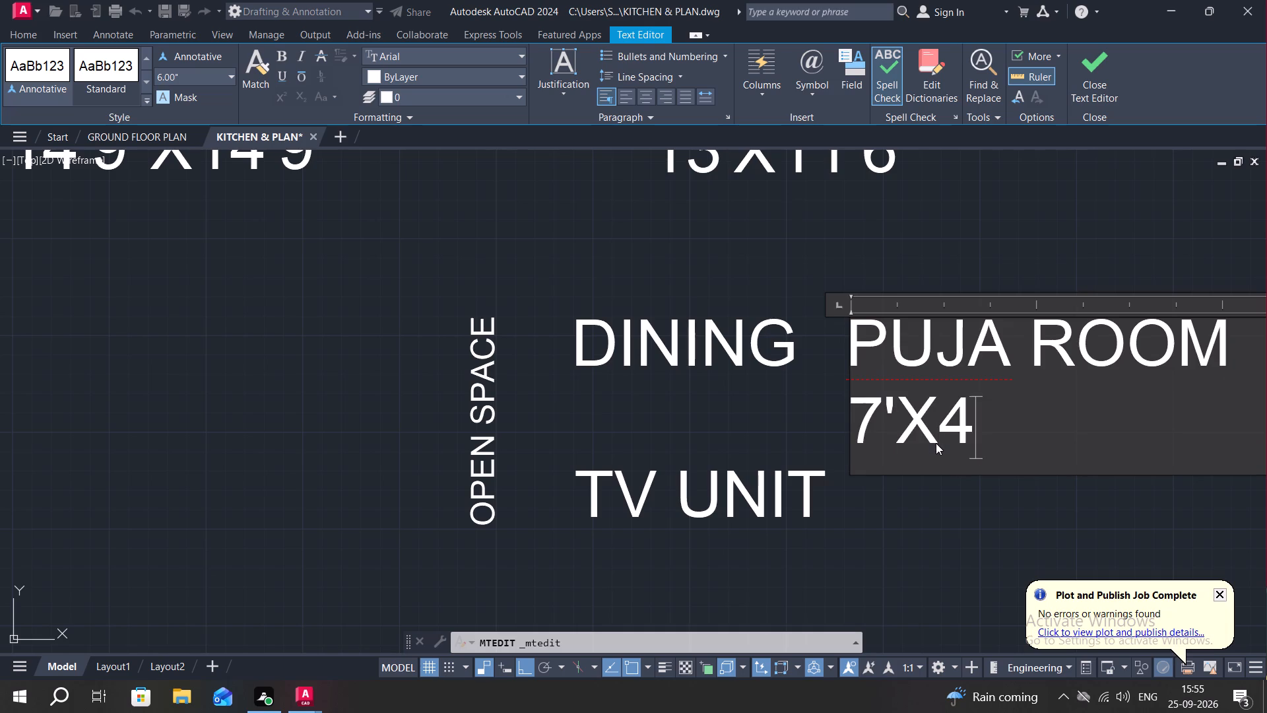
key("apostrophe")
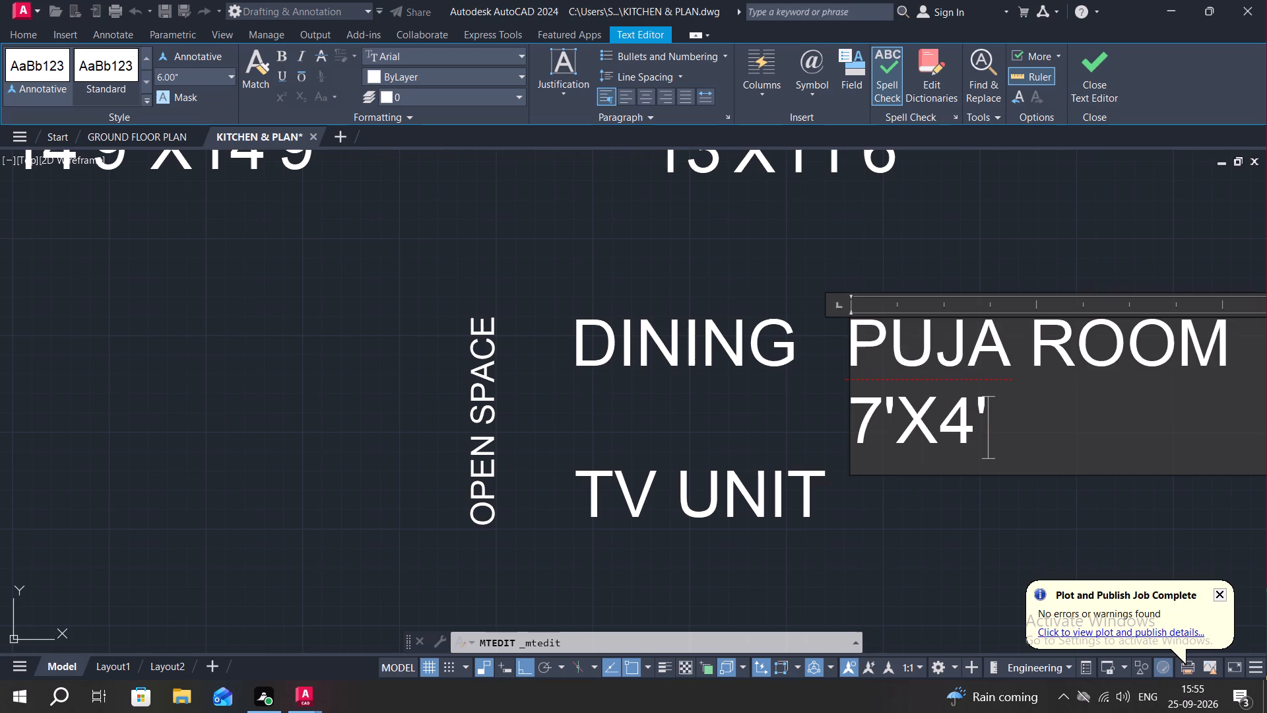
left_click(853, 419)
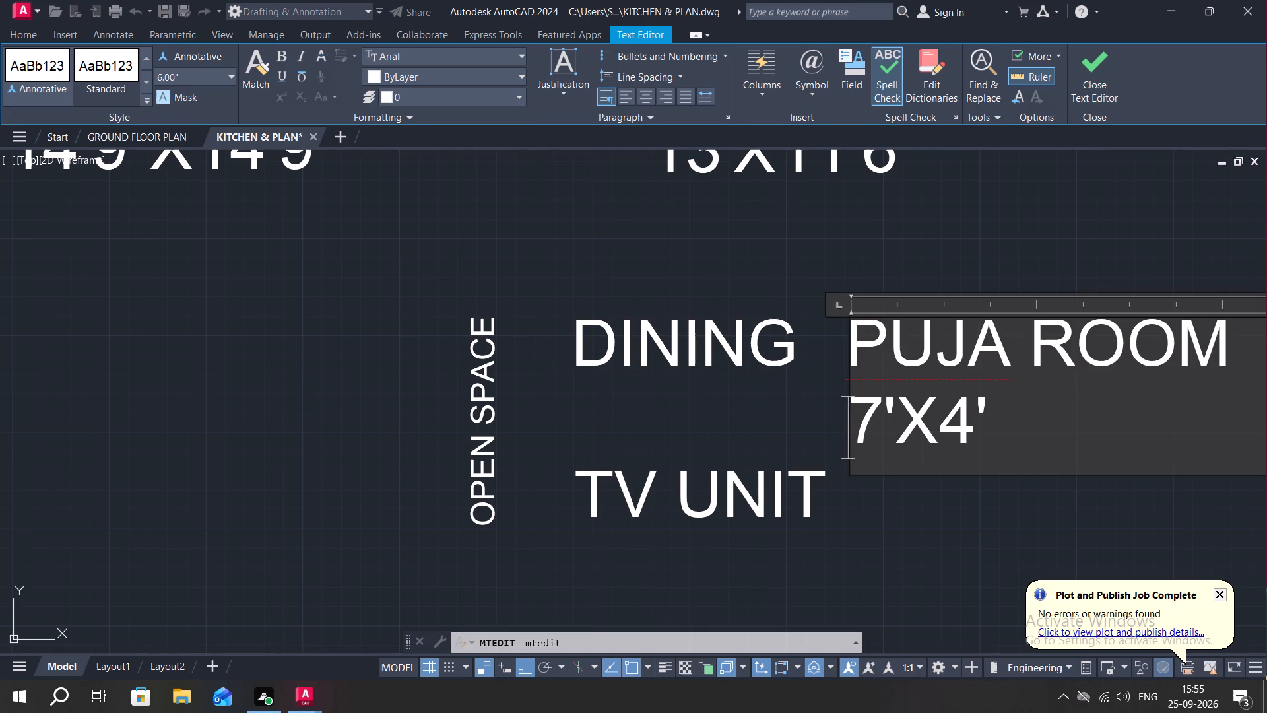
key("space")
key("space")
key("space")
key("space")
key("space")
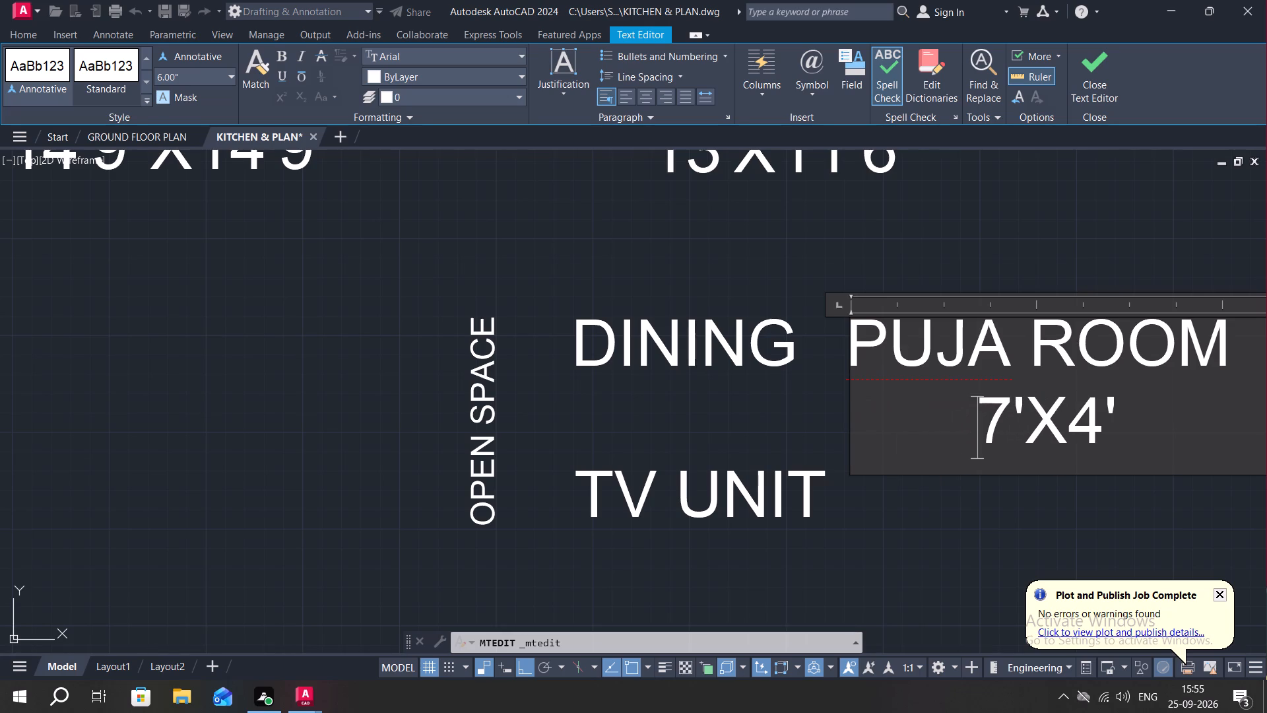
key("space")
left_click(941, 506)
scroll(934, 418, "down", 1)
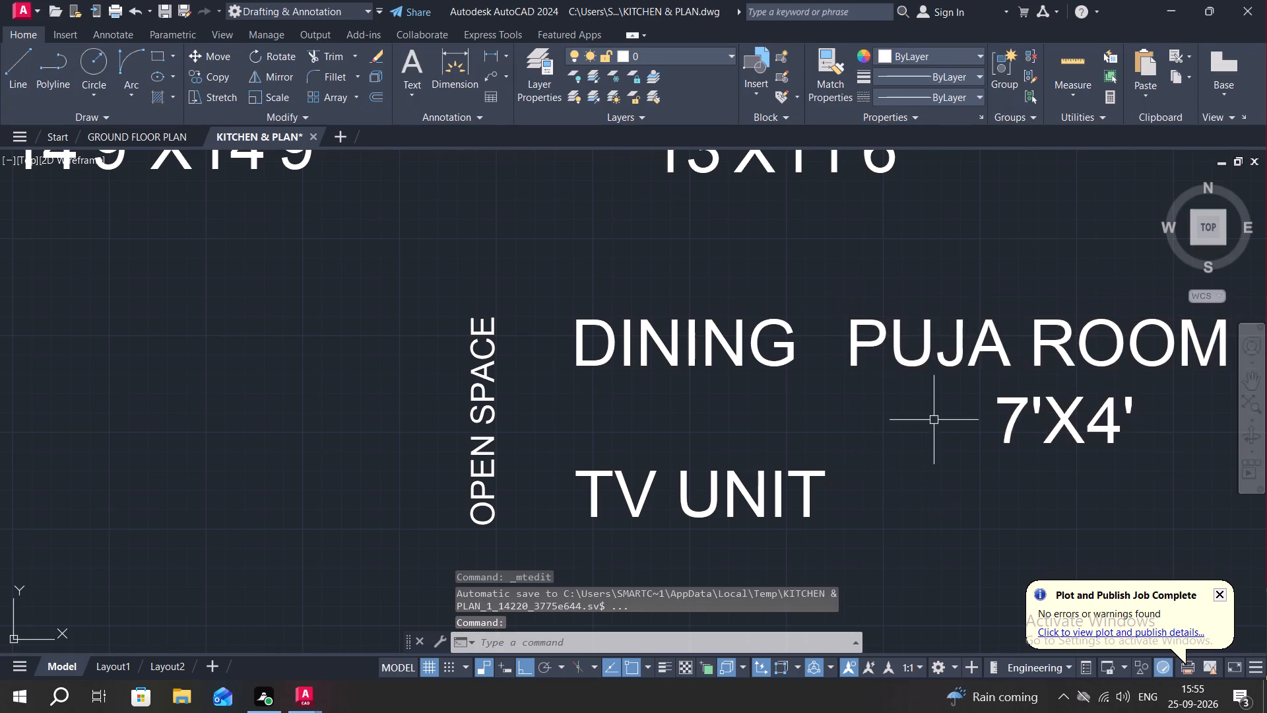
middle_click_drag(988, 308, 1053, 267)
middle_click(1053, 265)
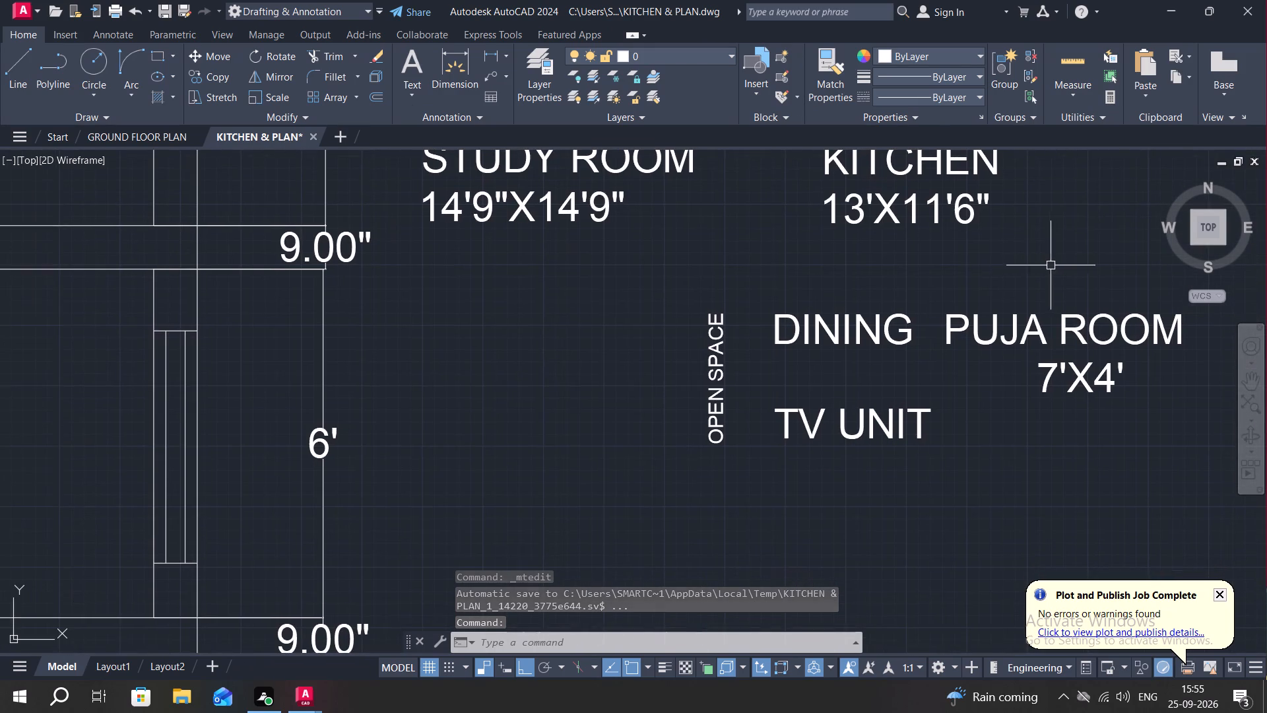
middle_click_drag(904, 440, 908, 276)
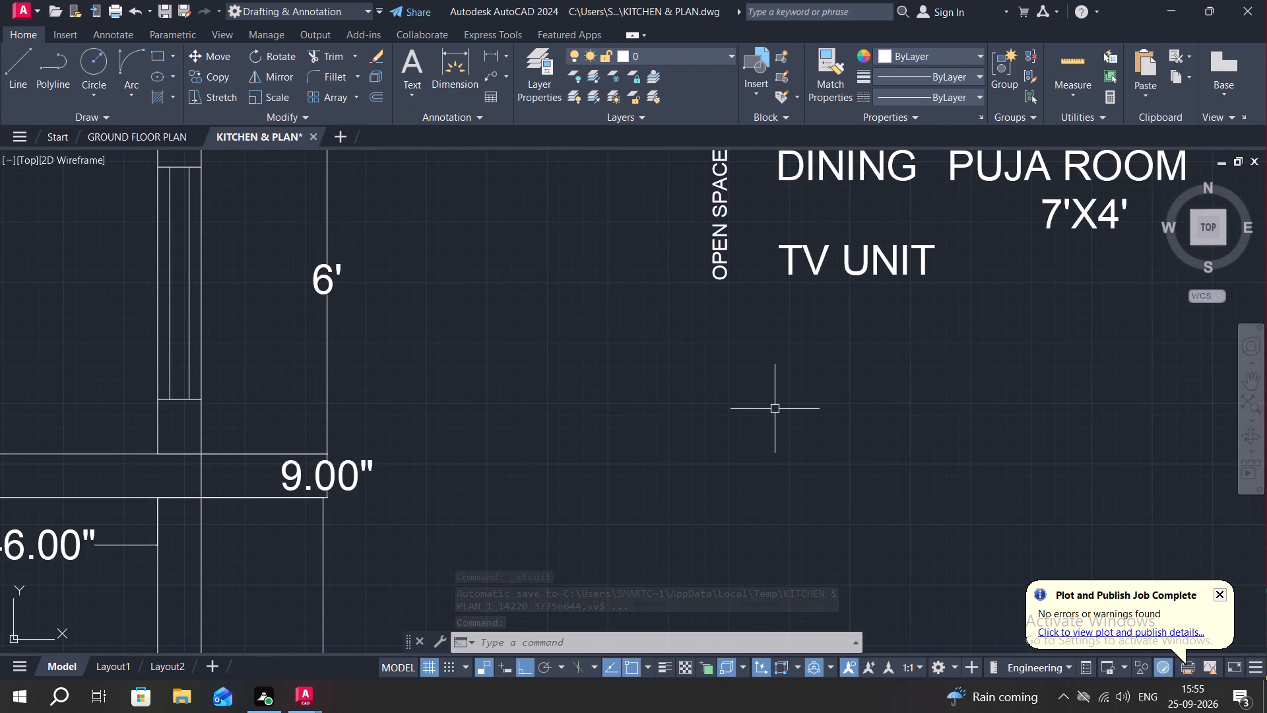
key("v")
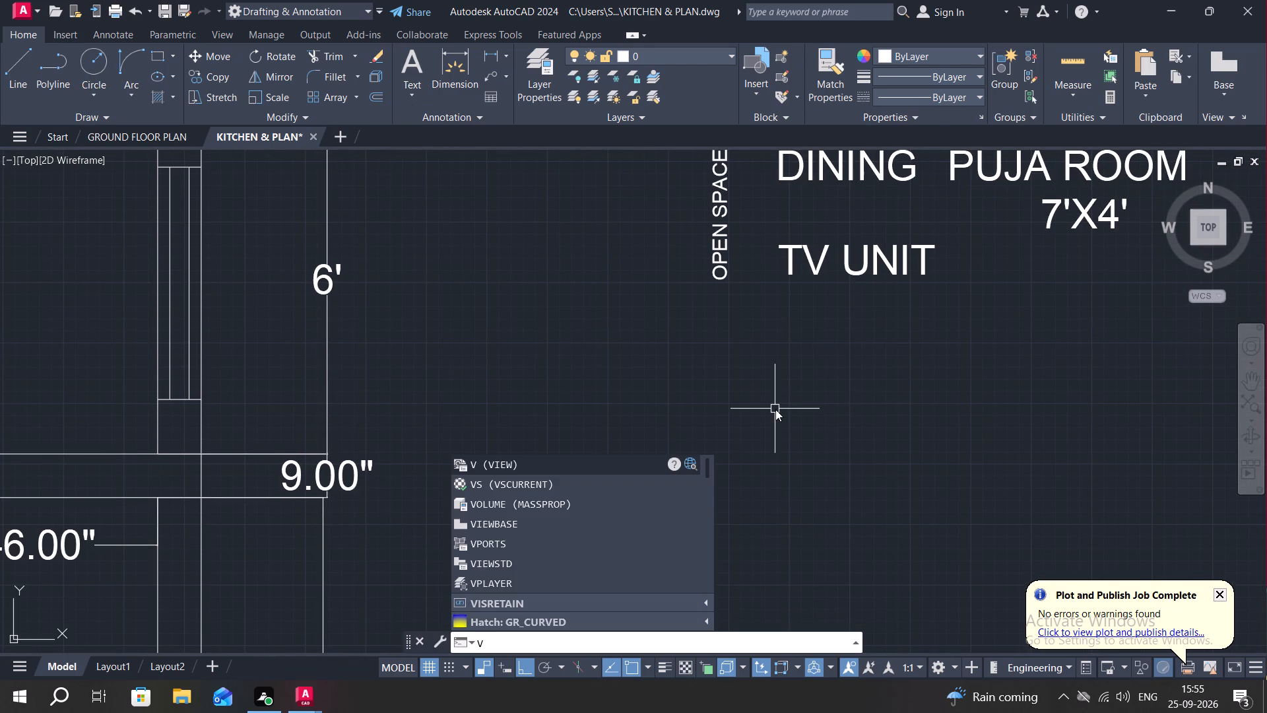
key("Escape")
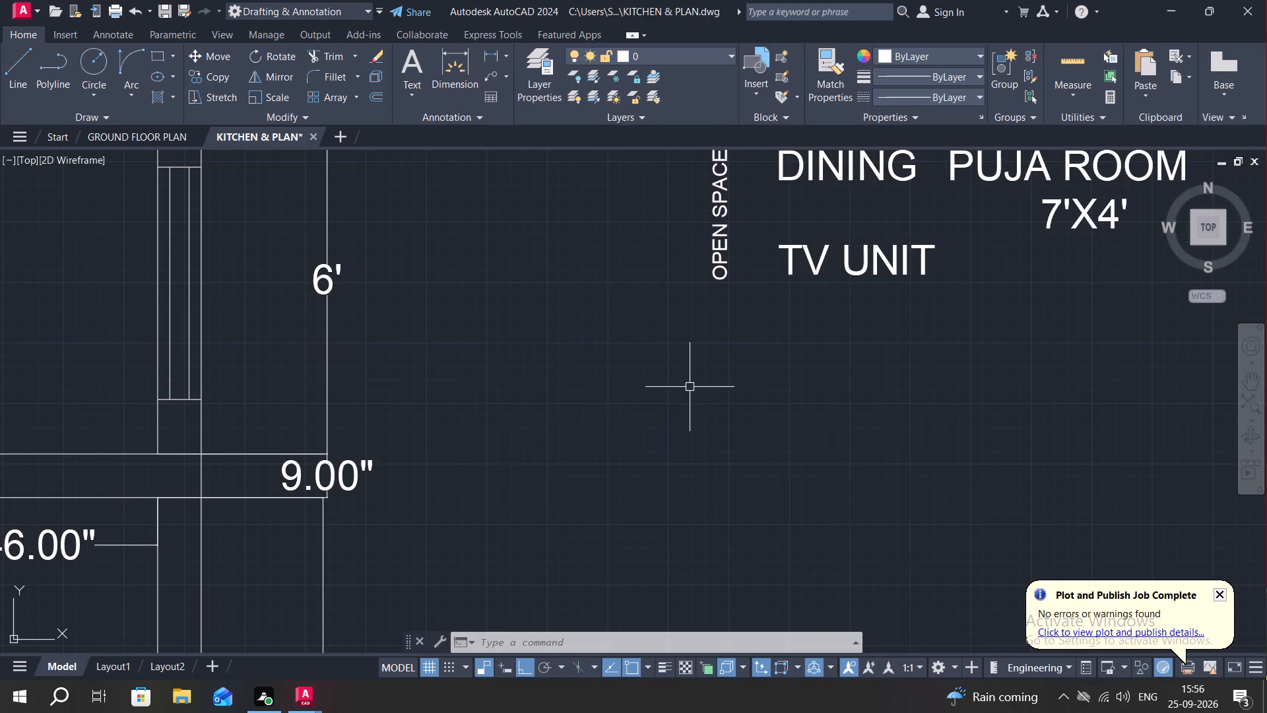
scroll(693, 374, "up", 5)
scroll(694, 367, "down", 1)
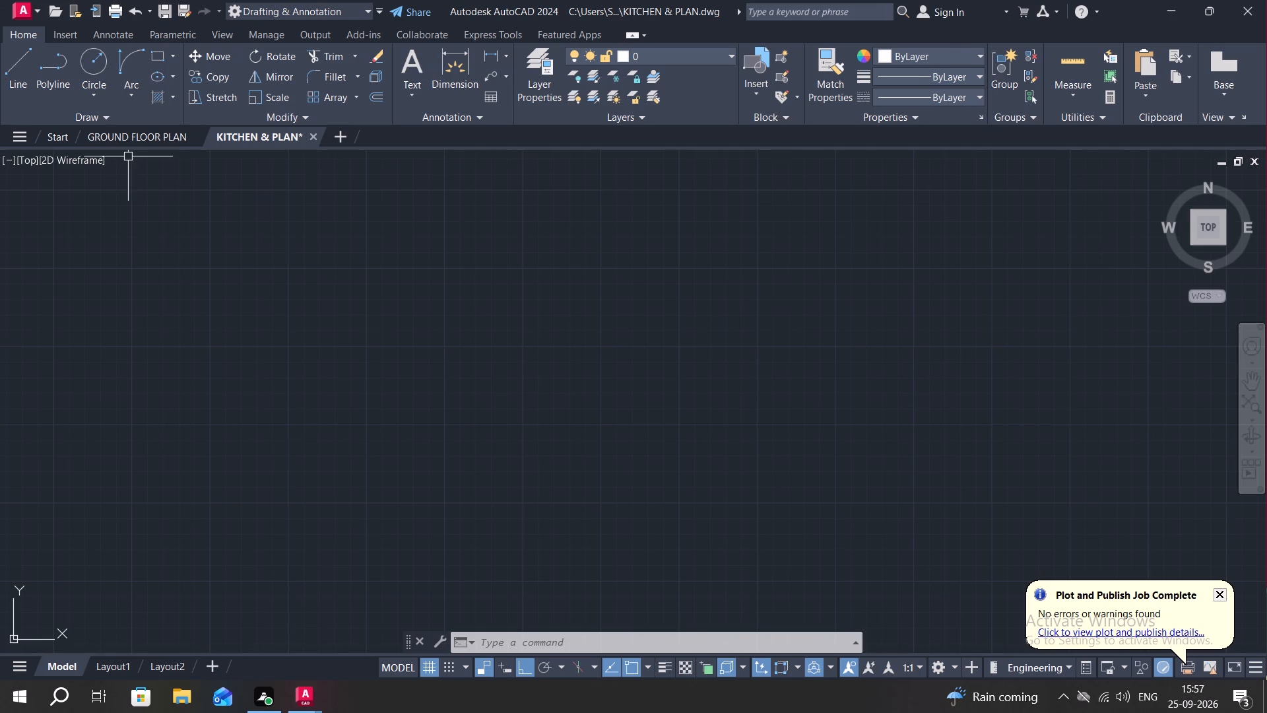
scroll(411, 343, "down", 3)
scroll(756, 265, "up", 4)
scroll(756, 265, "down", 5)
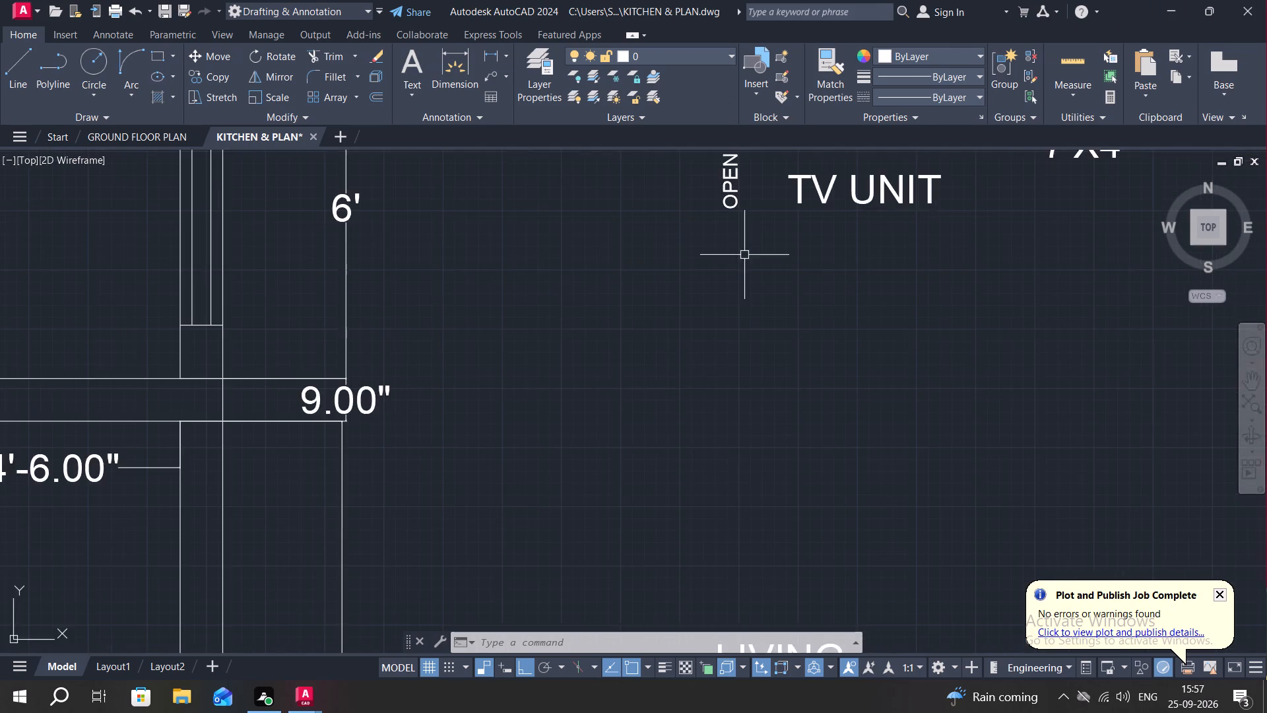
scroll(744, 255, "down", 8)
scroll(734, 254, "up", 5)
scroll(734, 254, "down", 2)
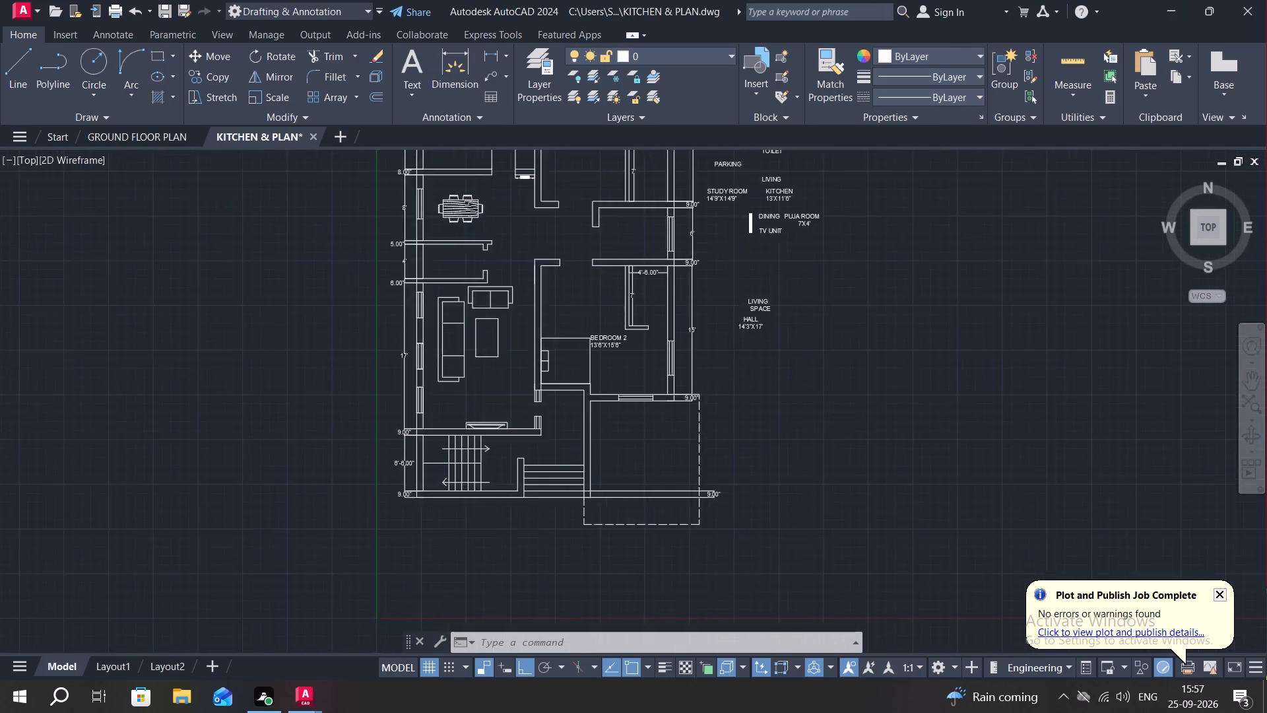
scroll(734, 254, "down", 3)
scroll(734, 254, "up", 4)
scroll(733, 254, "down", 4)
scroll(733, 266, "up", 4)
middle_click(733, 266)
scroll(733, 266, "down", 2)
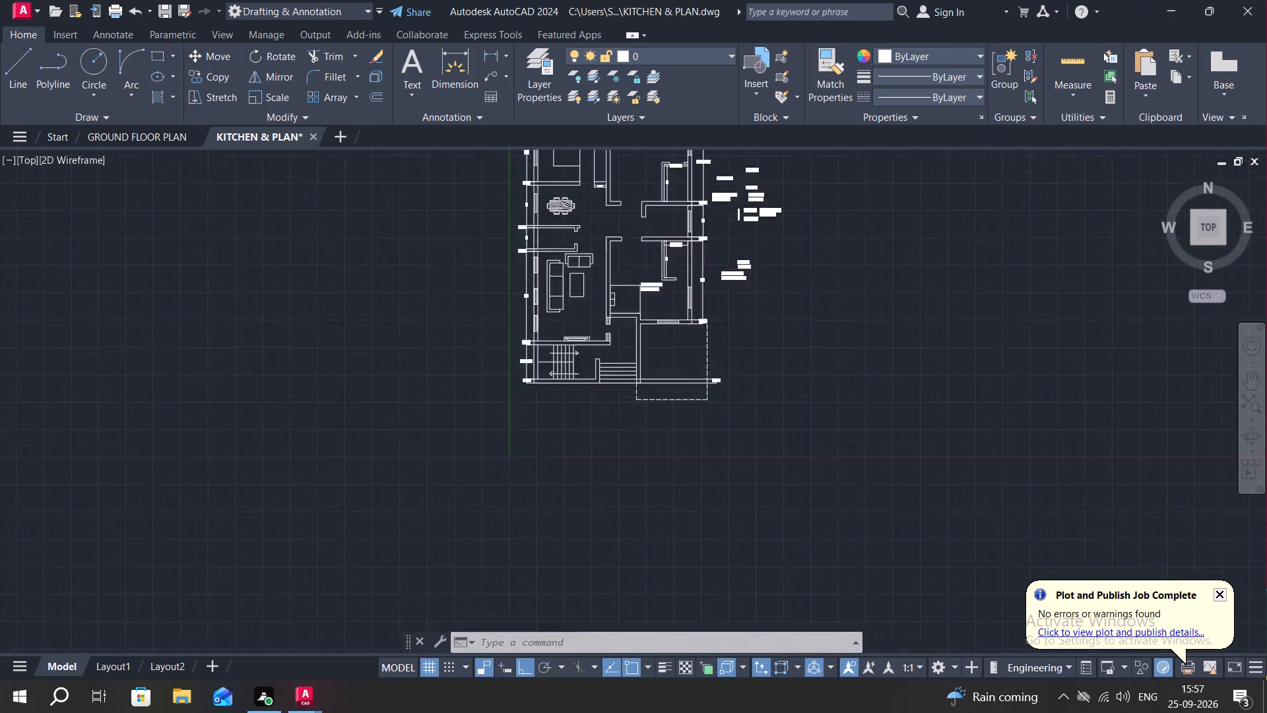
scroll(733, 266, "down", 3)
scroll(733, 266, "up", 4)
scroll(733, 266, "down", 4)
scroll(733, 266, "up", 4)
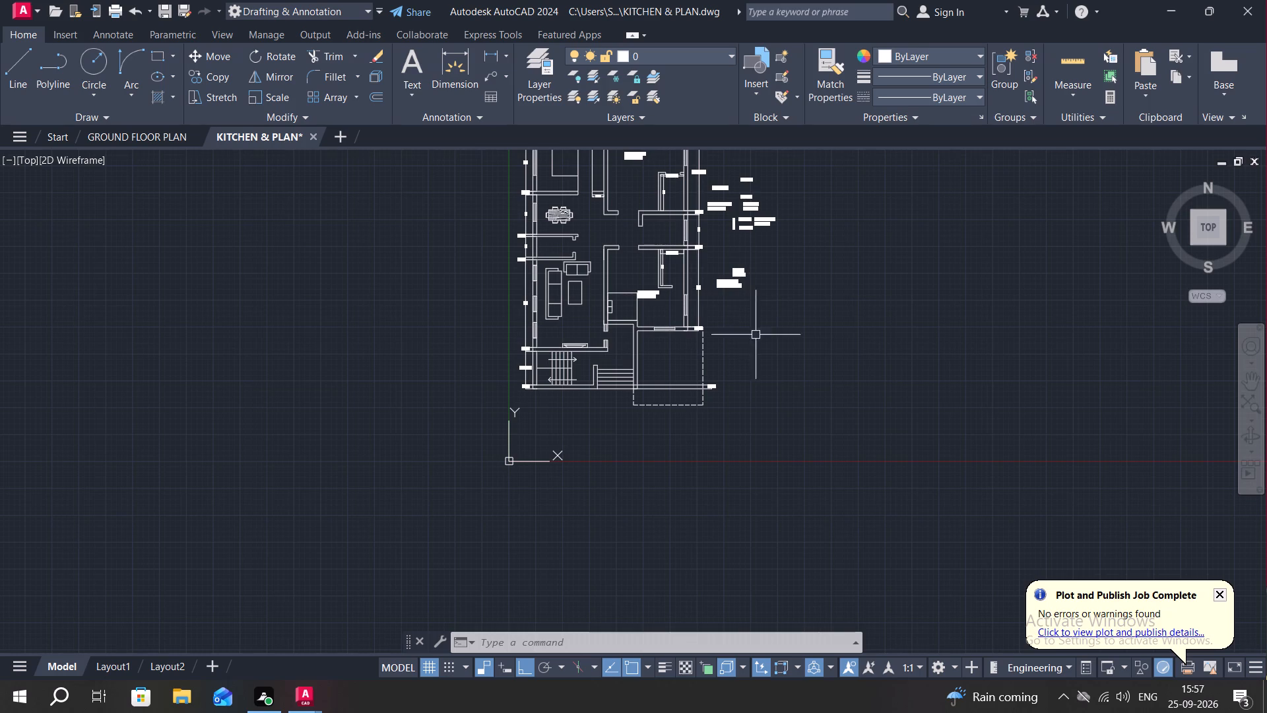
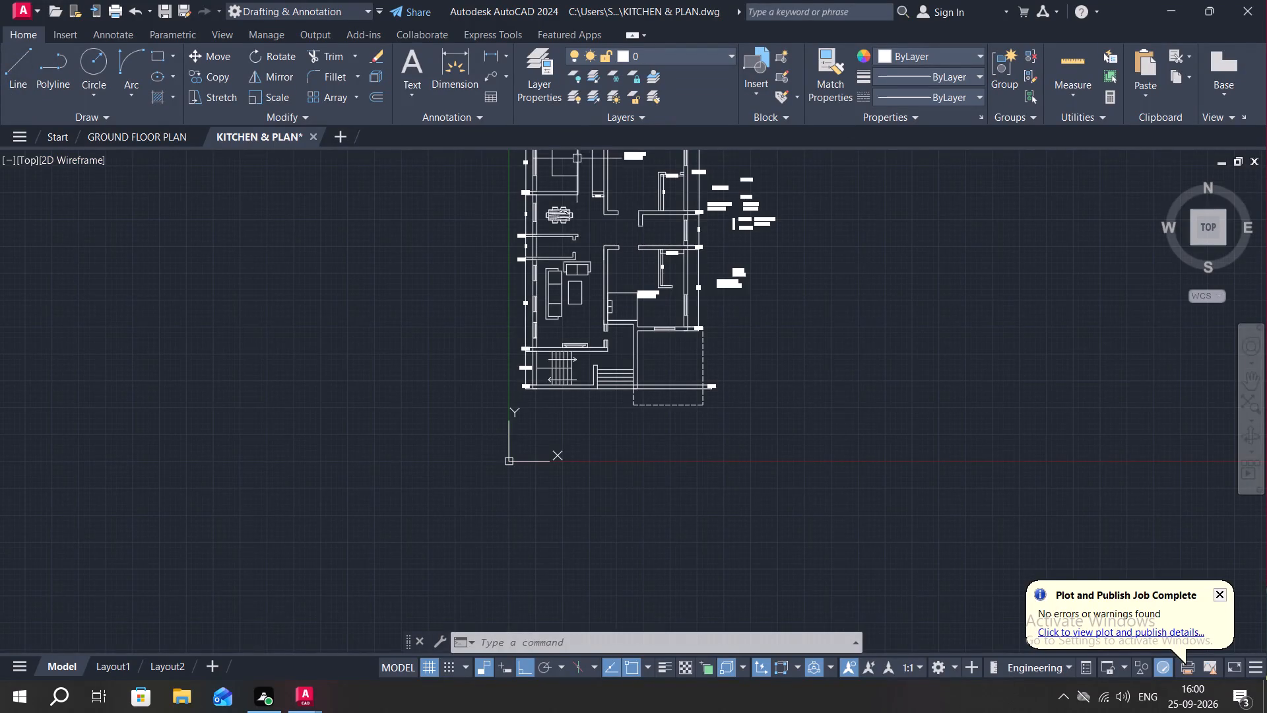
Copy the HALL 14'3"X17' label straight down into the empty space beside the plan.
scroll(620, 239, "up", 3)
middle_click_drag(665, 281, 659, 281)
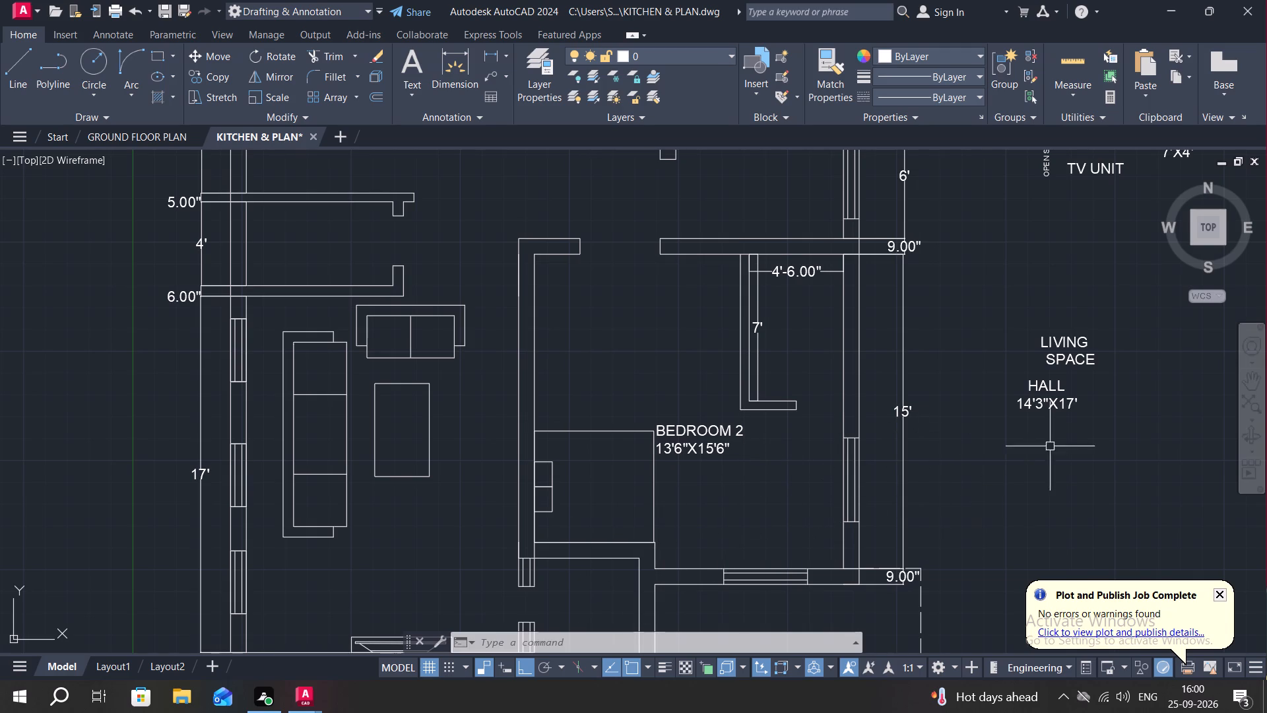
middle_click_drag(1084, 428, 943, 349)
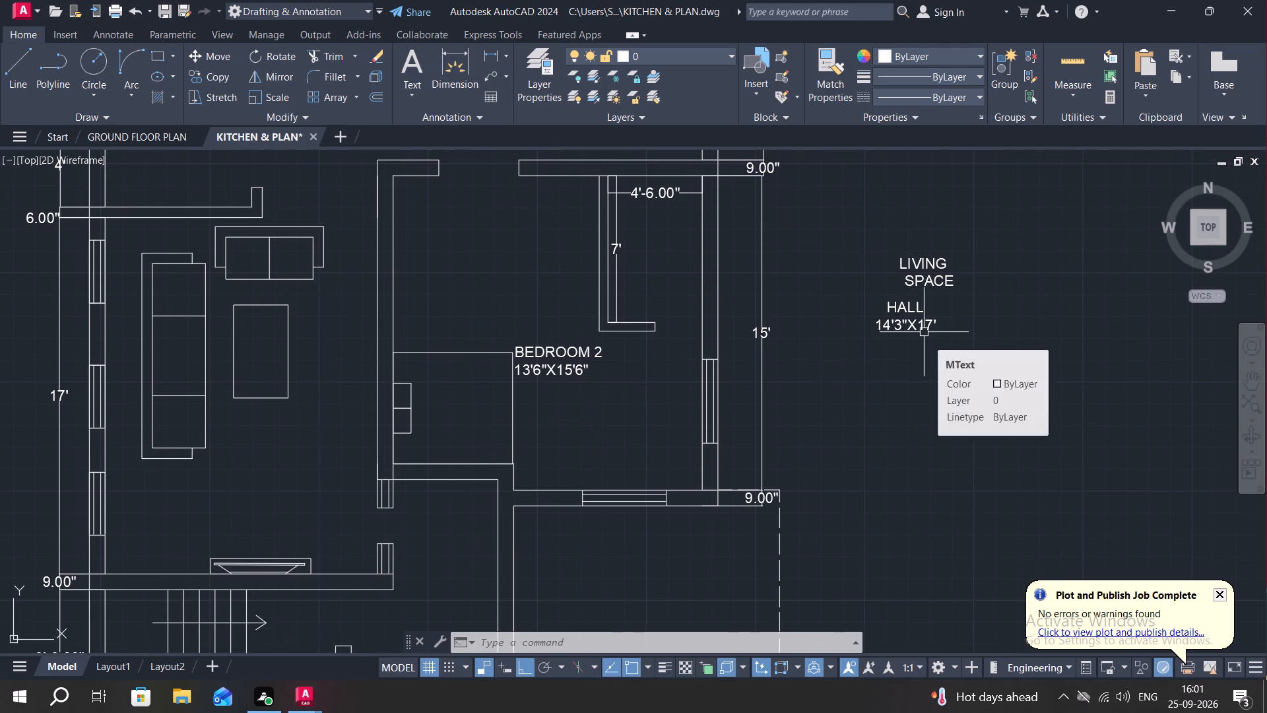
type("CO")
key("space")
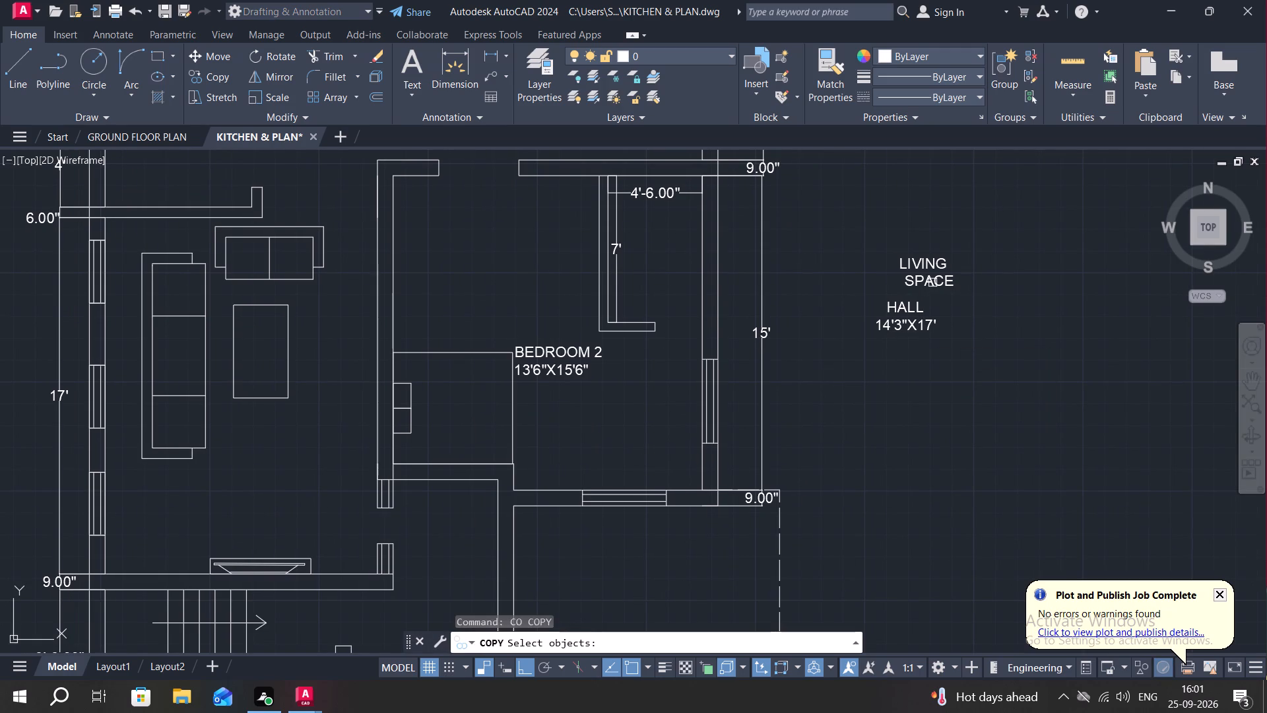
left_click(919, 327)
right_click(919, 327)
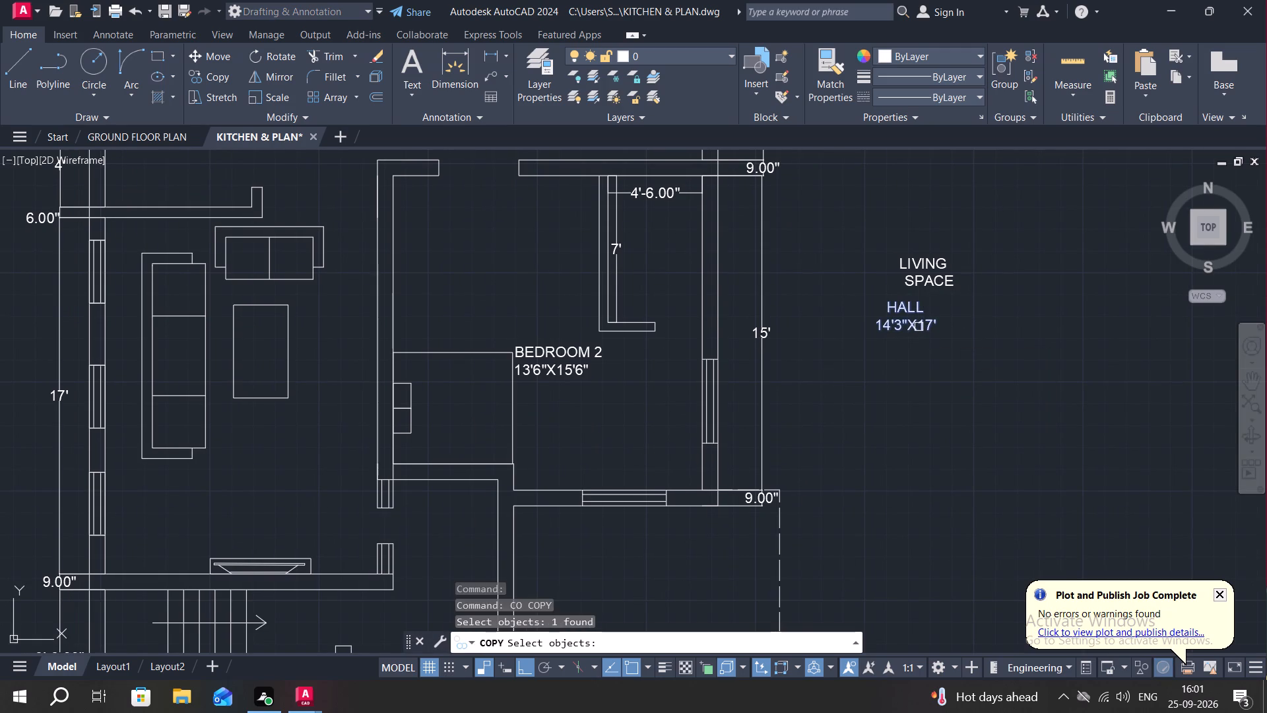
left_click(919, 327)
left_click(942, 471)
key("Escape")
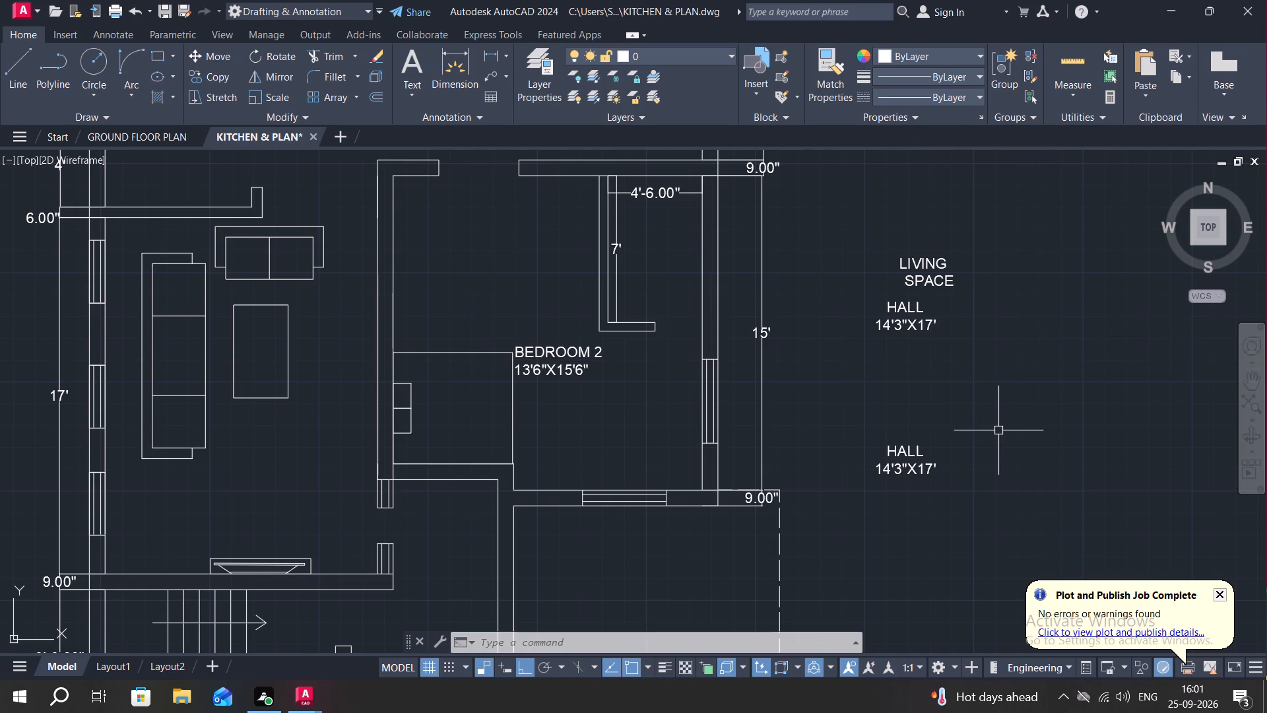
key("Escape")
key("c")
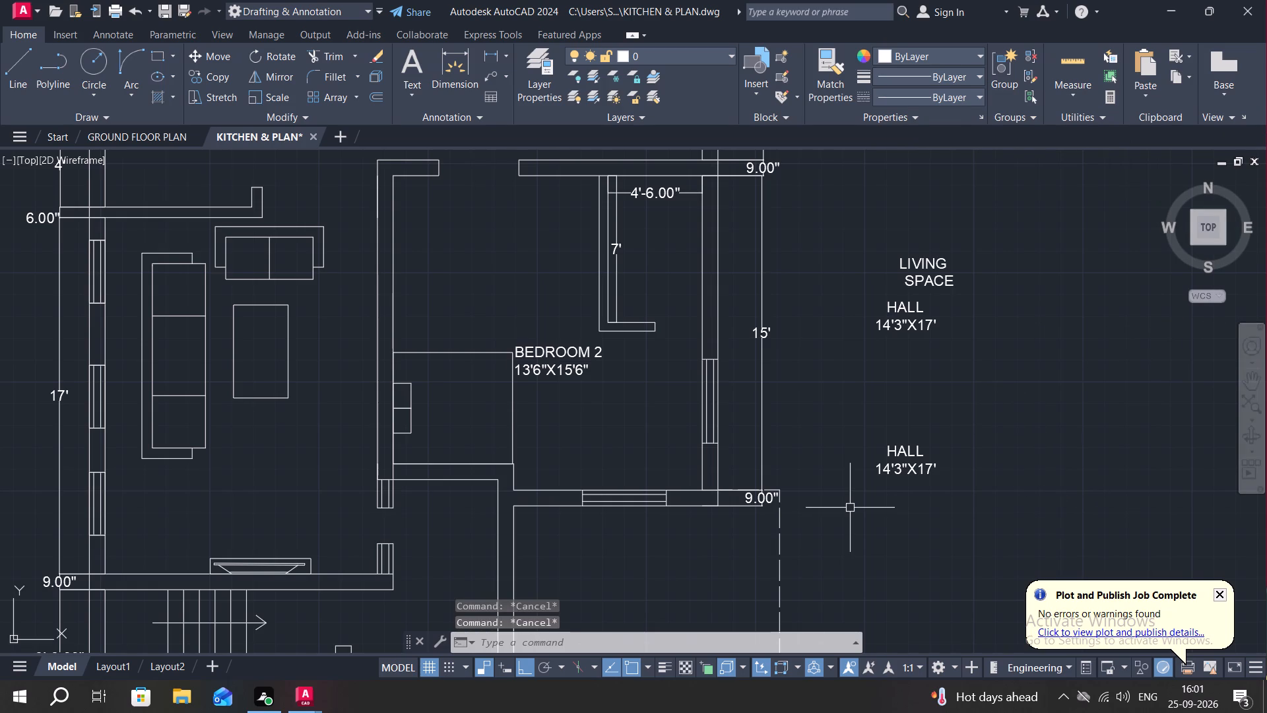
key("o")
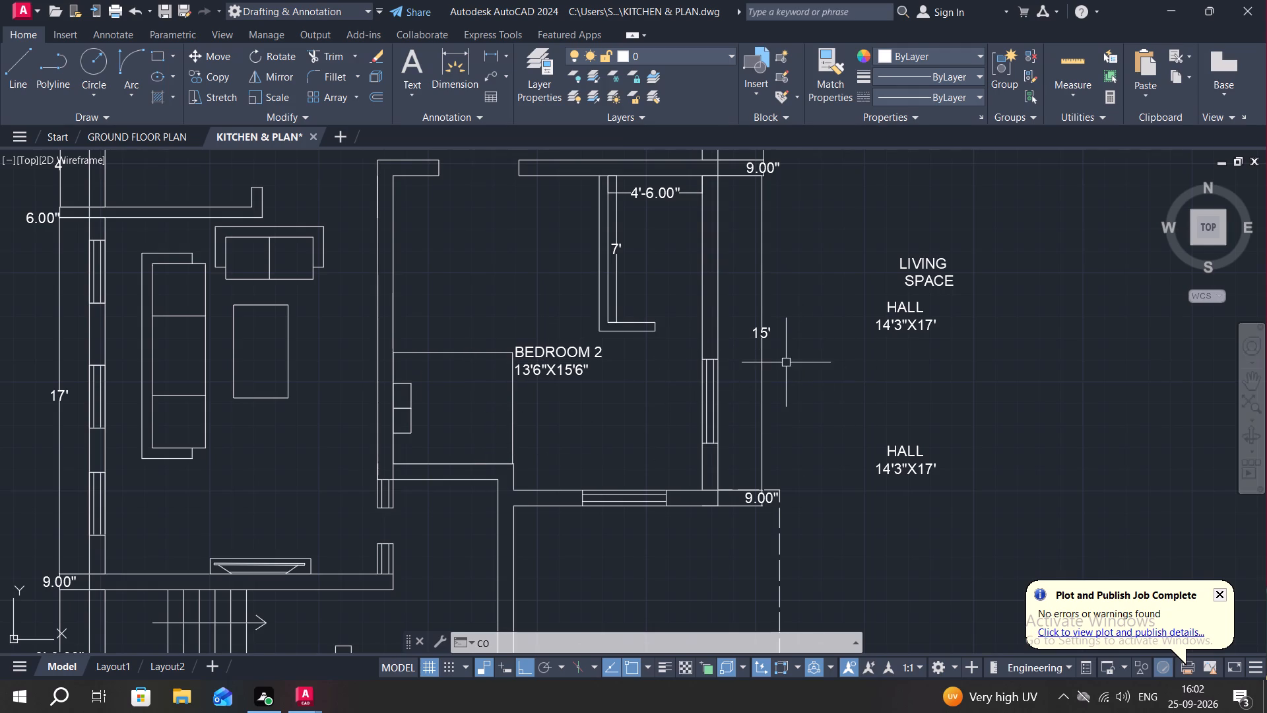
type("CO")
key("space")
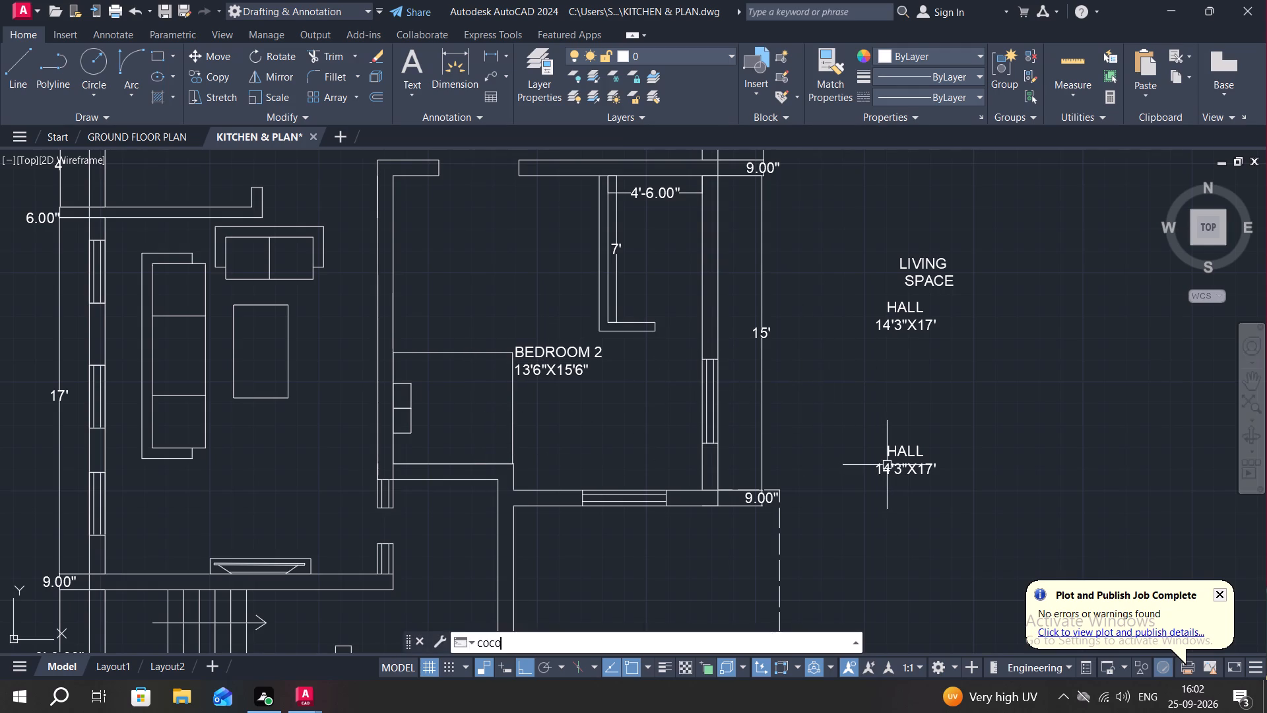
Copy the vertical OPEN SPACE label straight down into the gap above the LIVING SPACE label.
scroll(882, 402, "down", 2)
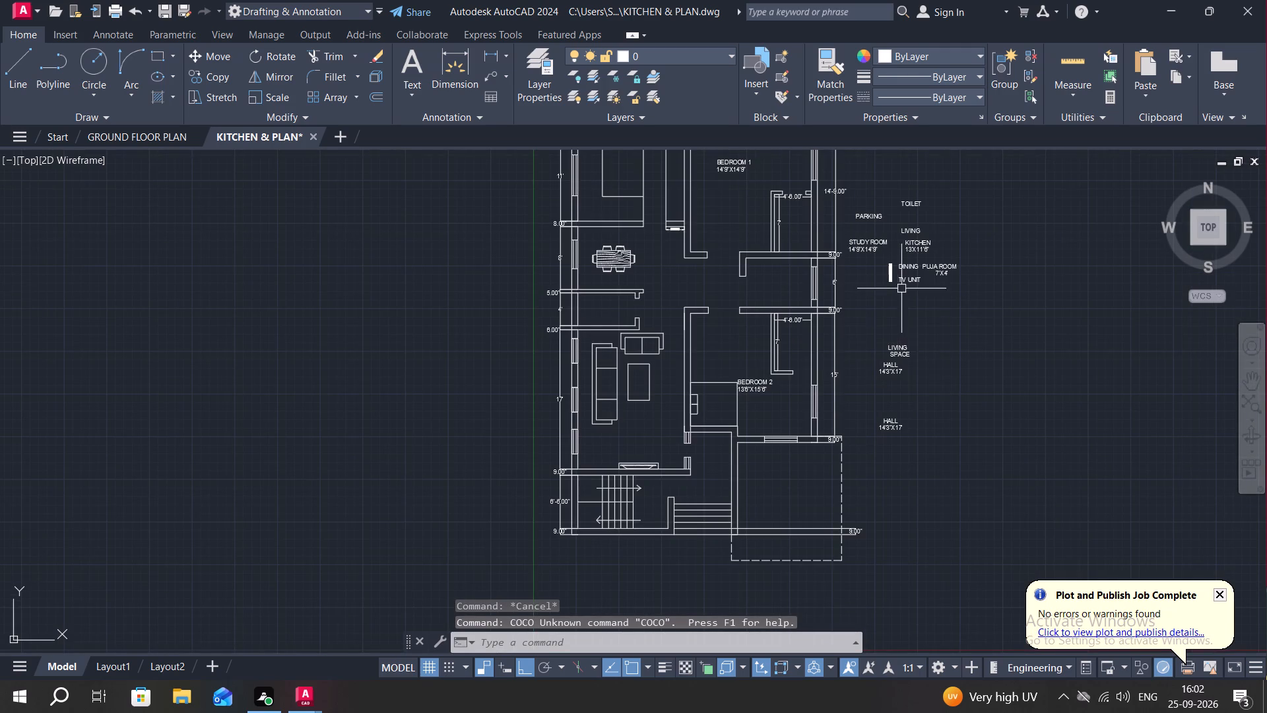
scroll(884, 274, "up", 6)
middle_click_drag(901, 289, 820, 382)
scroll(816, 385, "down", 1)
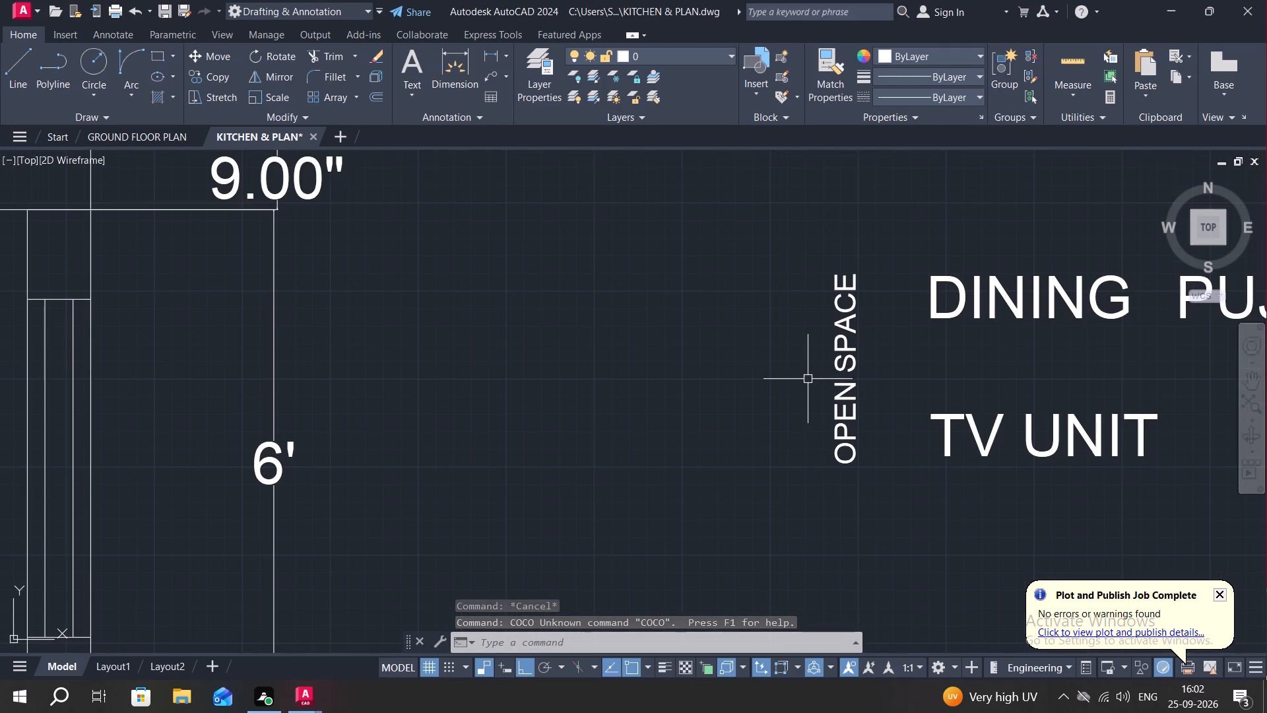
type("CO")
key("space")
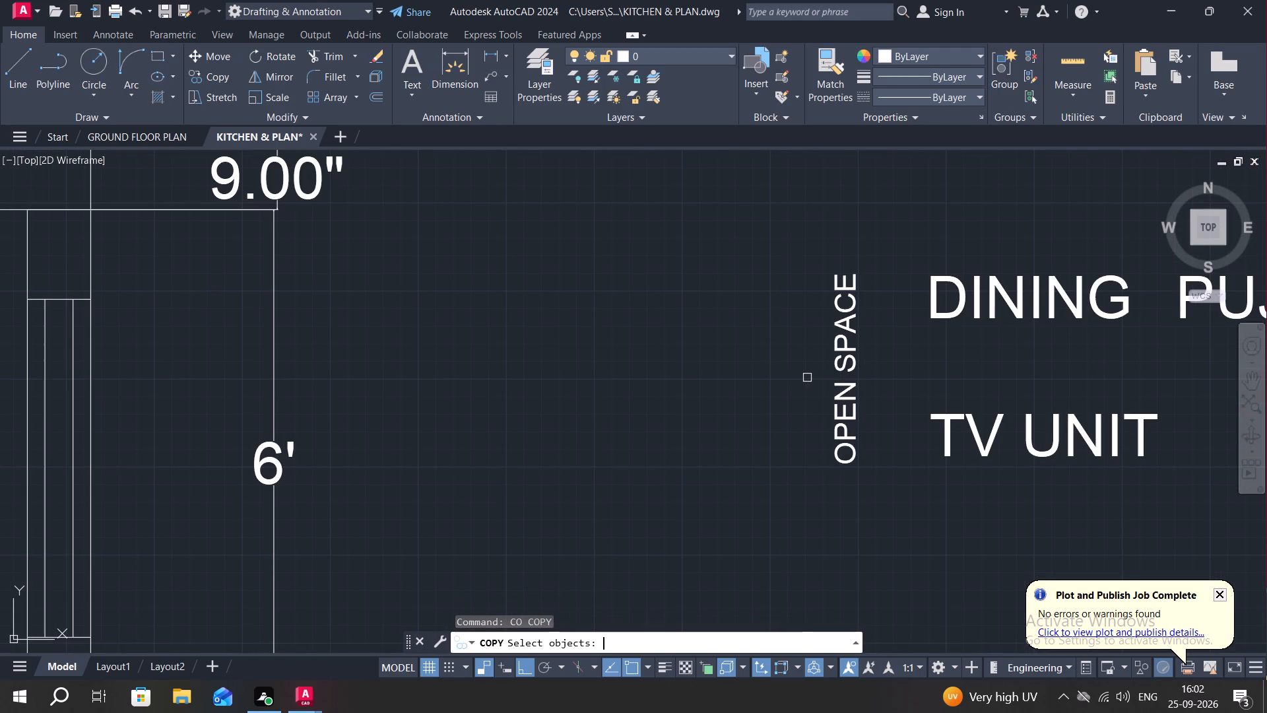
left_click(851, 401)
right_click(849, 401)
left_click(849, 401)
middle_click_drag(839, 450, 729, 114)
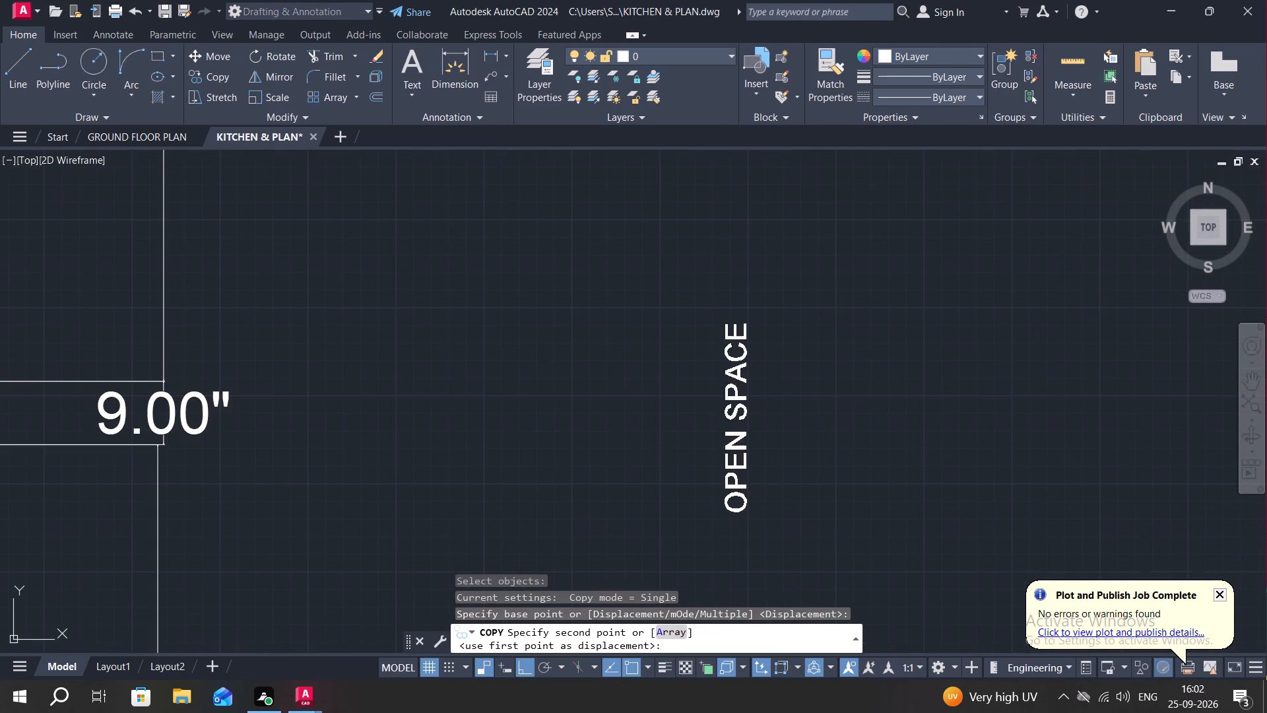
scroll(740, 263, "down", 2)
left_click(748, 328)
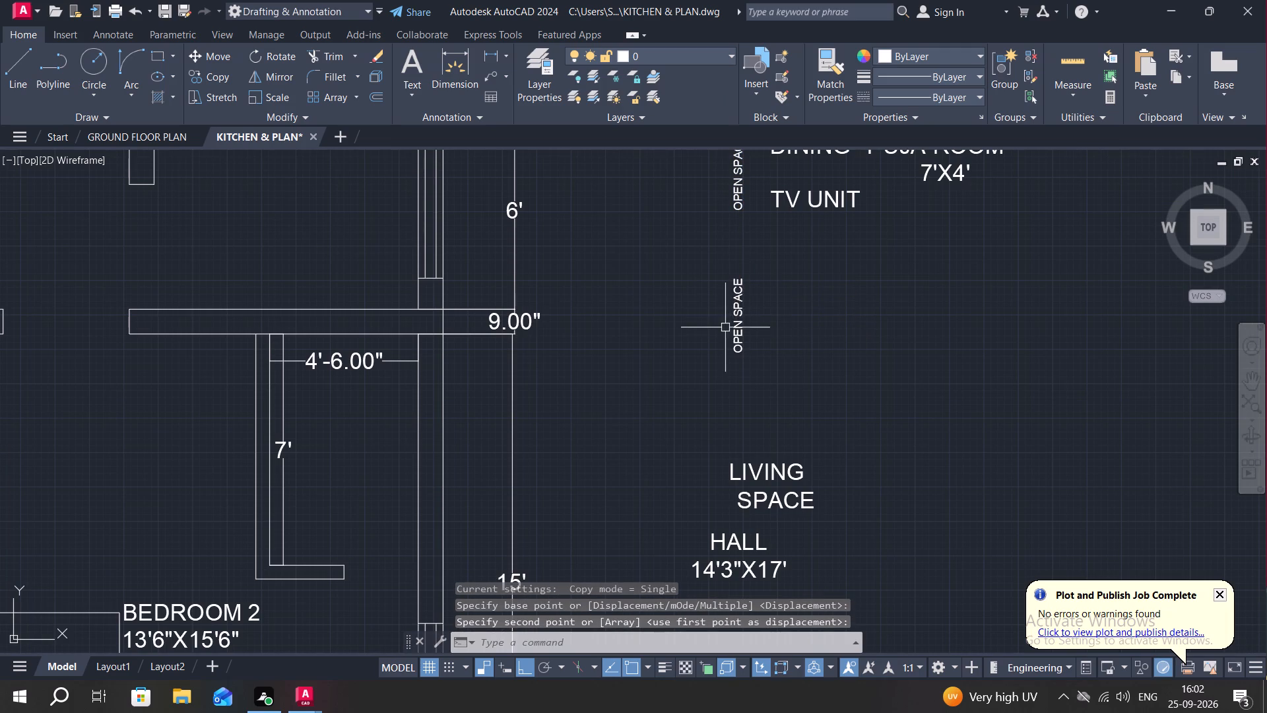
Replace the text of the lower OPEN SPACE copy with MAIN DOOR and finish the text edit.
double_click(736, 329)
left_click(822, 360)
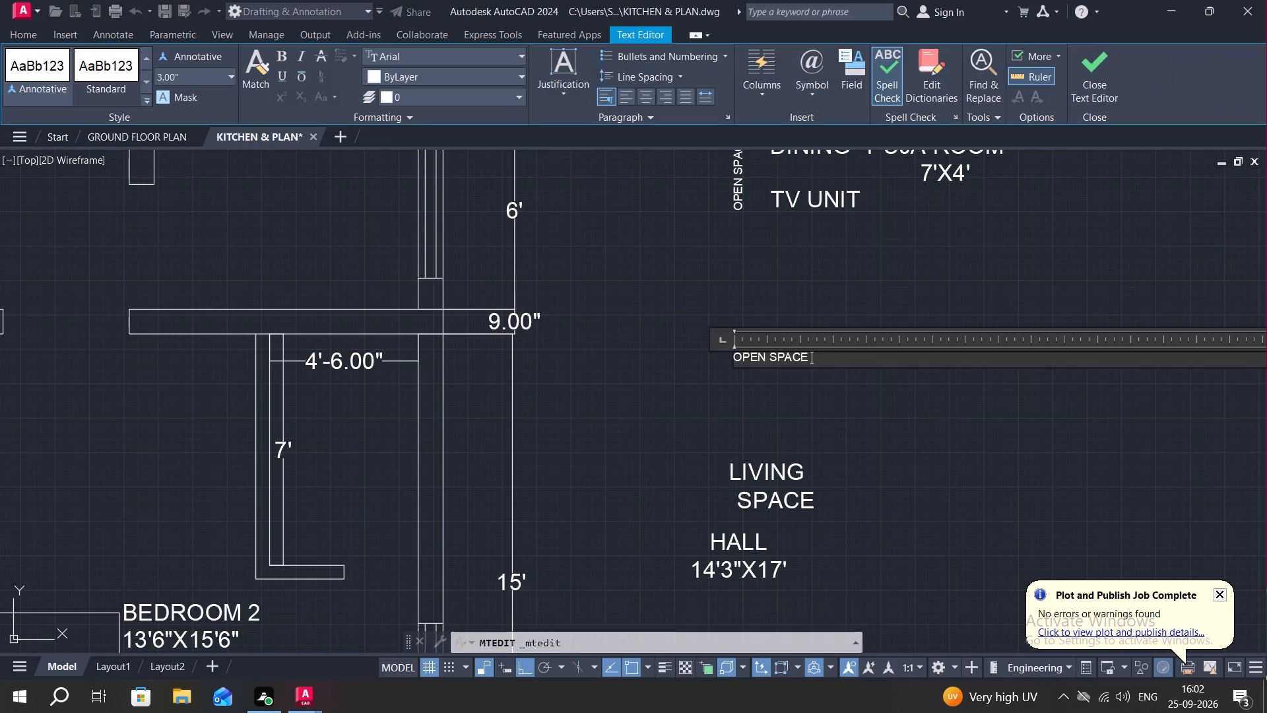
key("BackSpace")
key("BackSpace")
key("BackSpace")
key("BackSpace")
key("BackSpace")
key("BackSpace")
key("BackSpace")
key("BackSpace")
key("BackSpace")
key("BackSpace")
key("BackSpace")
key("BackSpace")
key("BackSpace")
key("BackSpace")
key("BackSpace")
key("BackSpace")
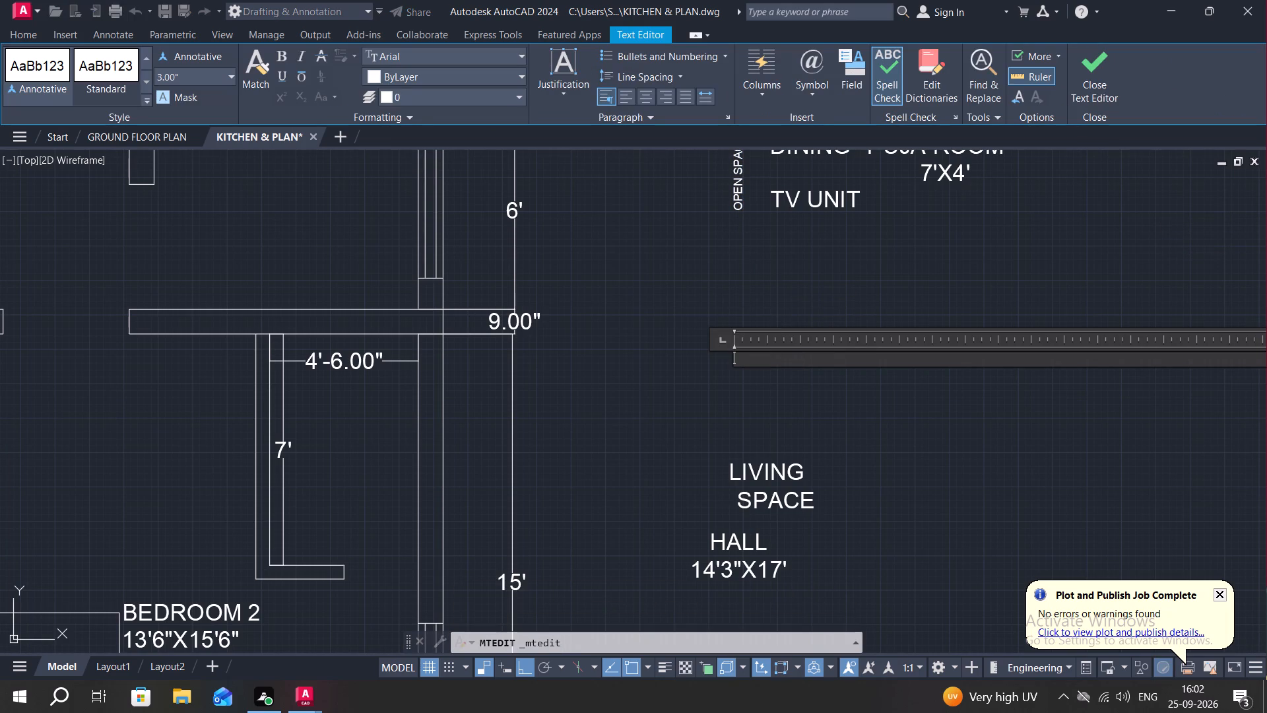
type("MAIN DOOO")
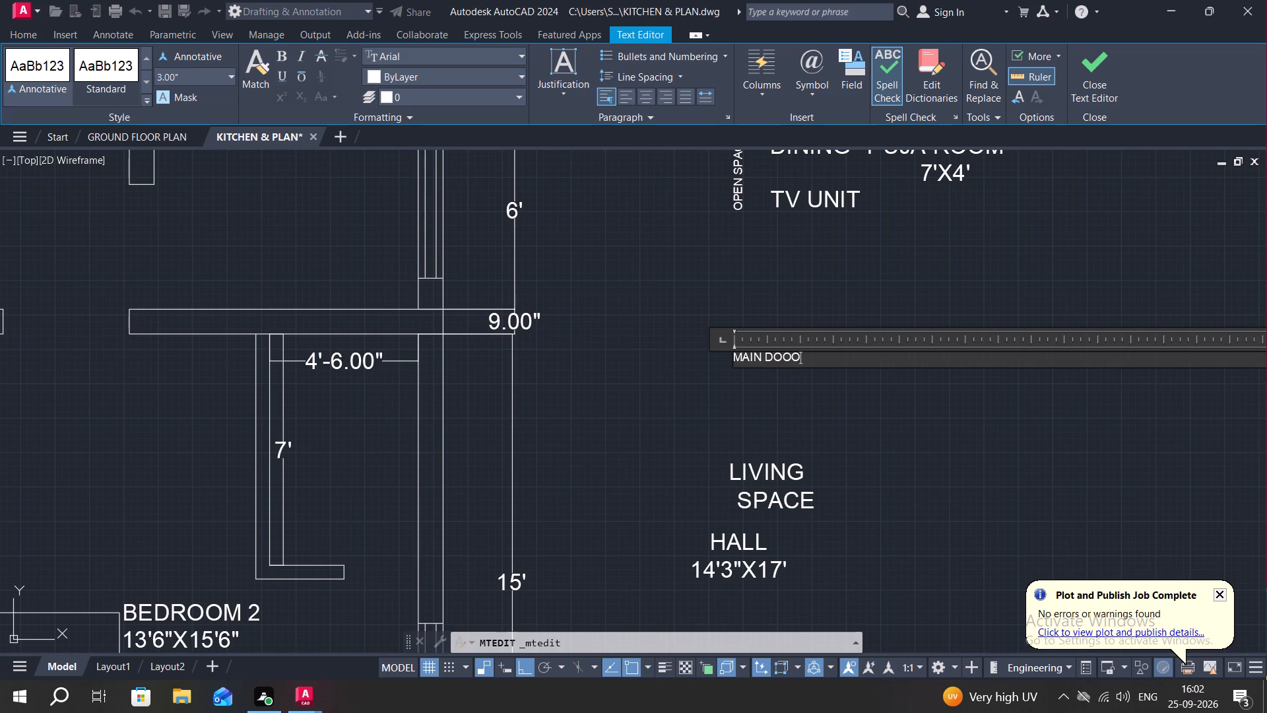
key("r")
key("BackSpace")
key("BackSpace")
key("r")
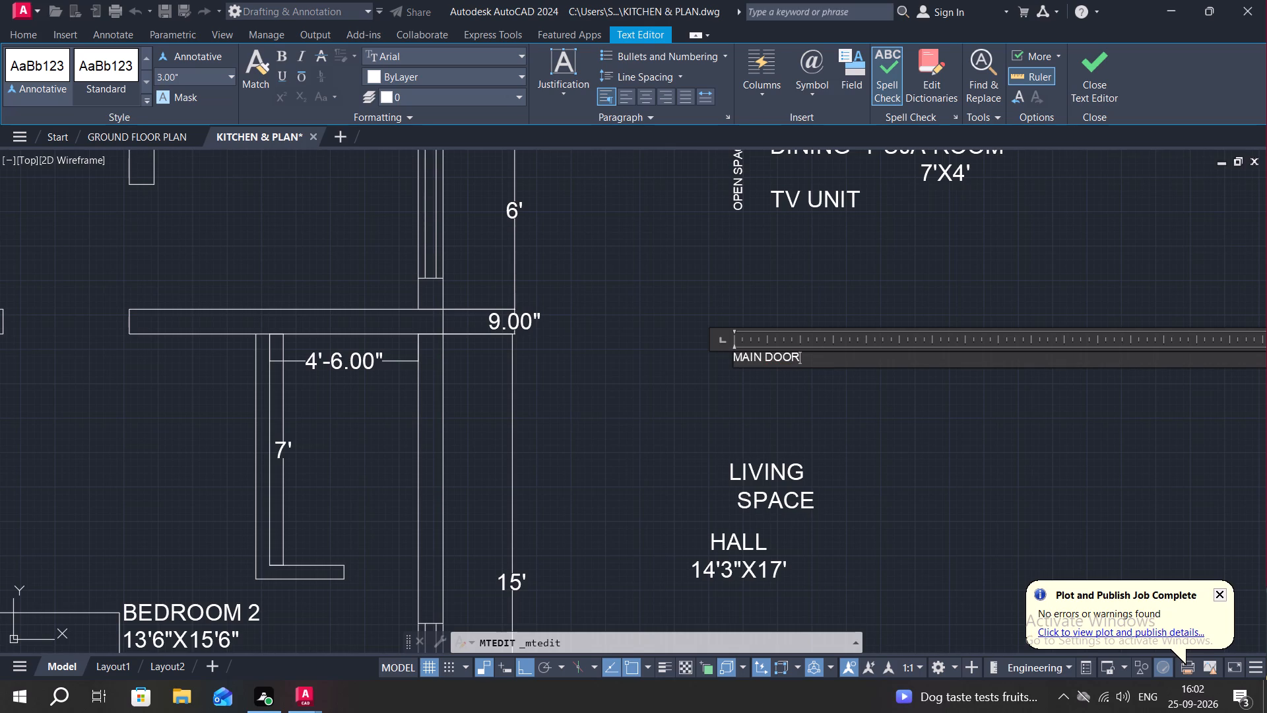
left_click(770, 386)
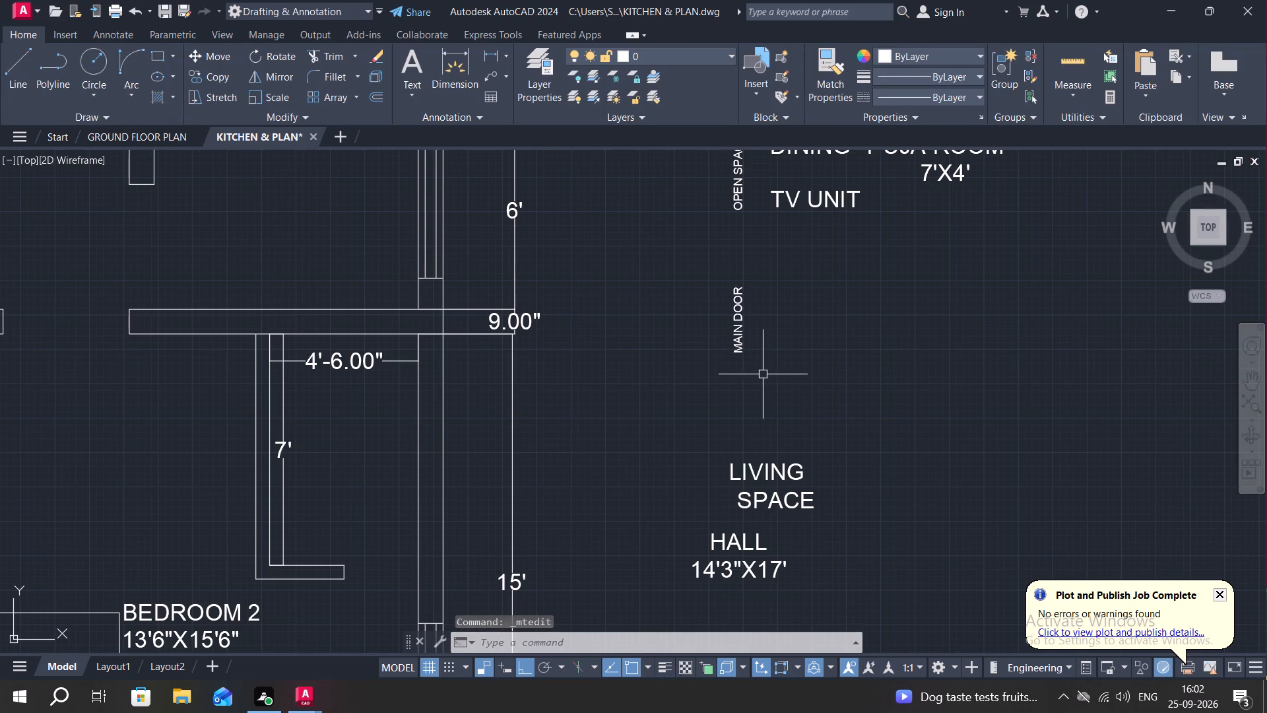
With ortho off, copy the vertical MAIN DOOR label to just outside the door opening in the hall's wall below BEDROOM 2.
key("c")
key("o")
key("space")
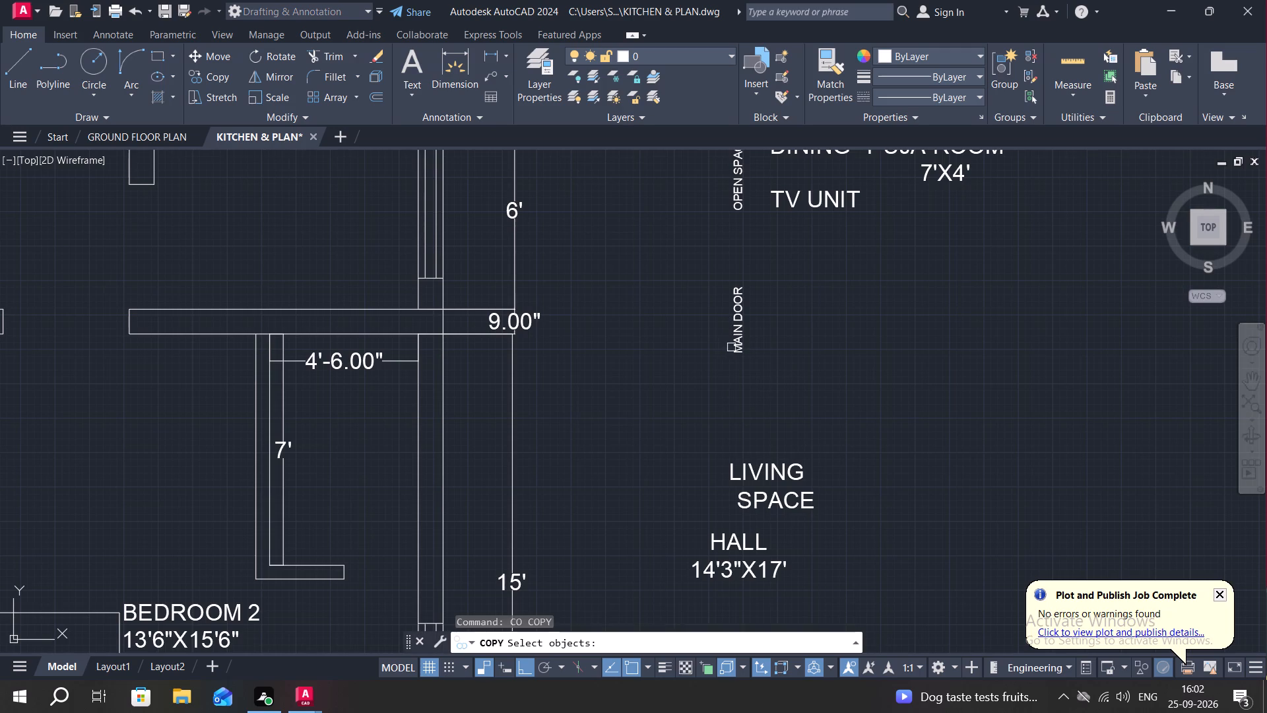
left_click(745, 341)
right_click(742, 339)
left_click(742, 339)
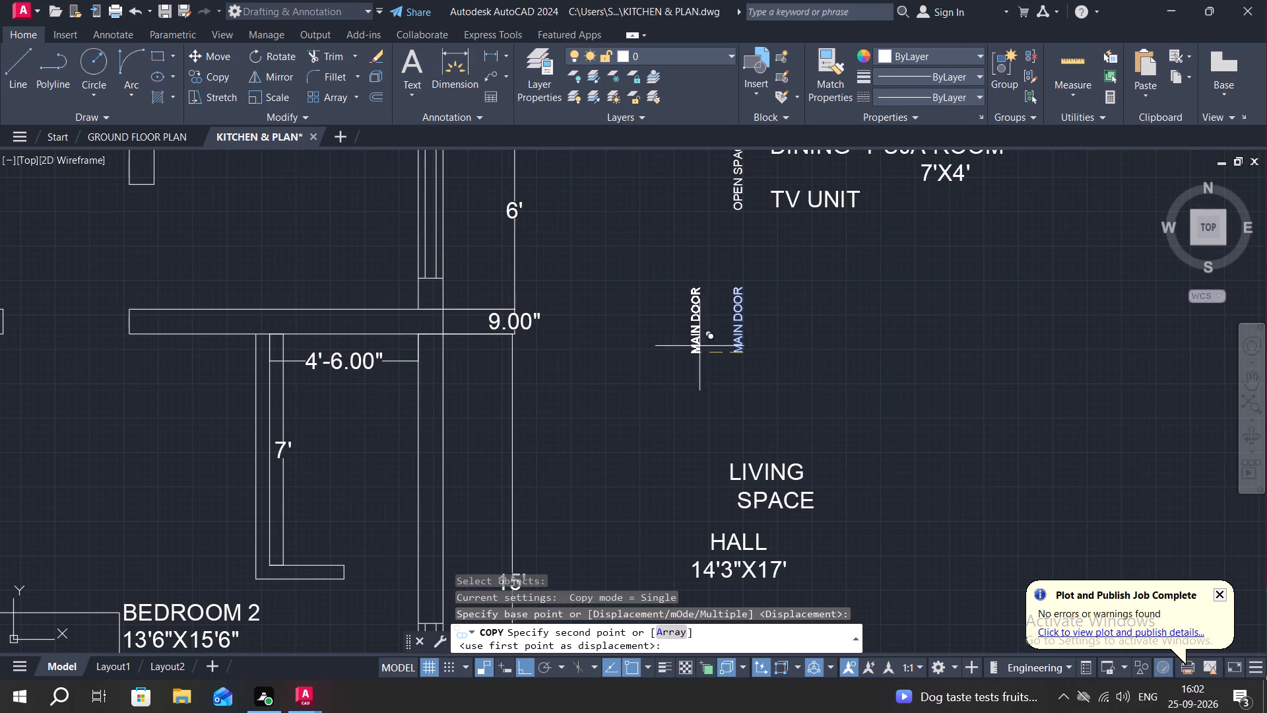
key("F8")
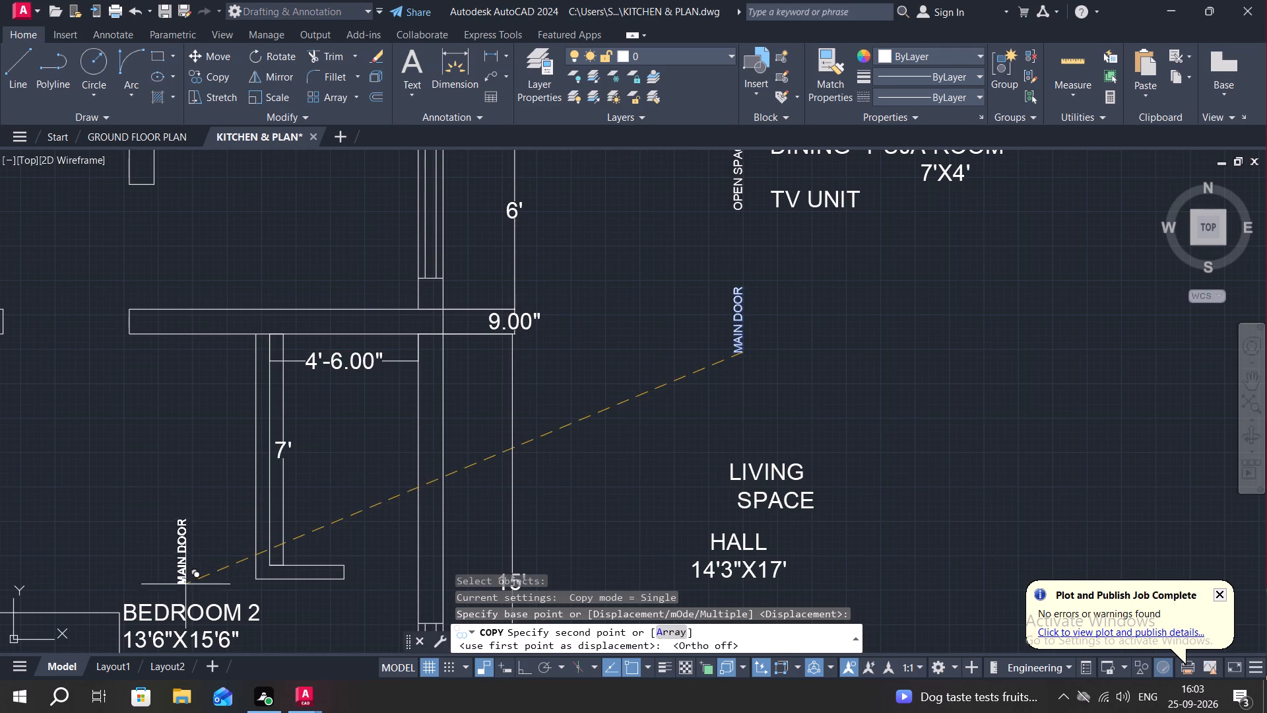
middle_click_drag(268, 563, 420, 401)
scroll(308, 569, "down", 1)
scroll(391, 546, "down", 1)
middle_click_drag(399, 545, 421, 498)
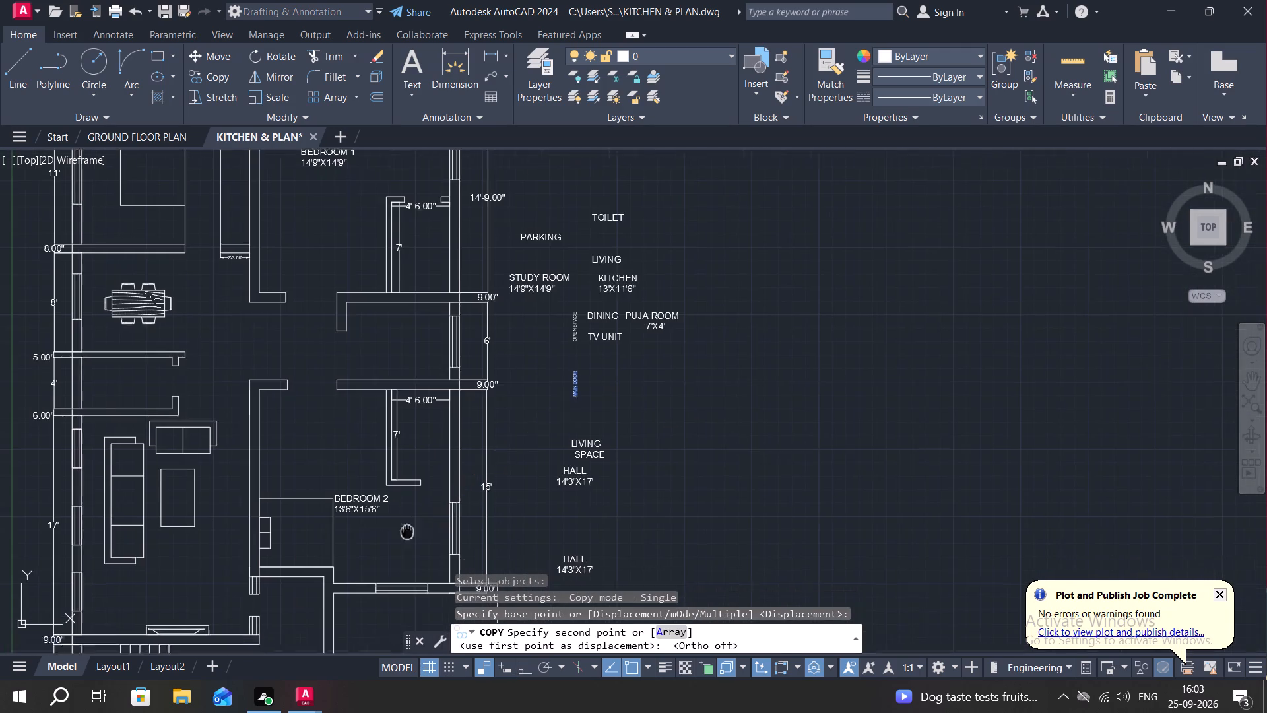
middle_click_drag(421, 498, 523, 413)
scroll(377, 501, "up", 1)
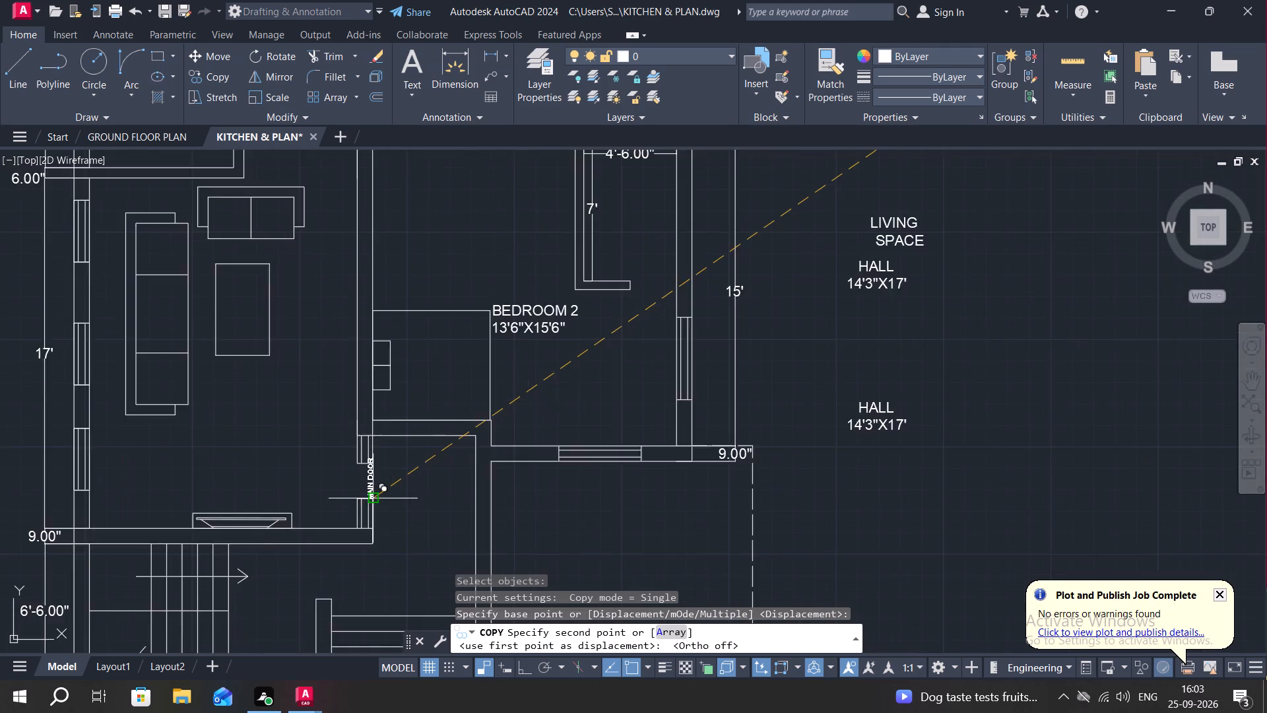
scroll(377, 501, "up", 3)
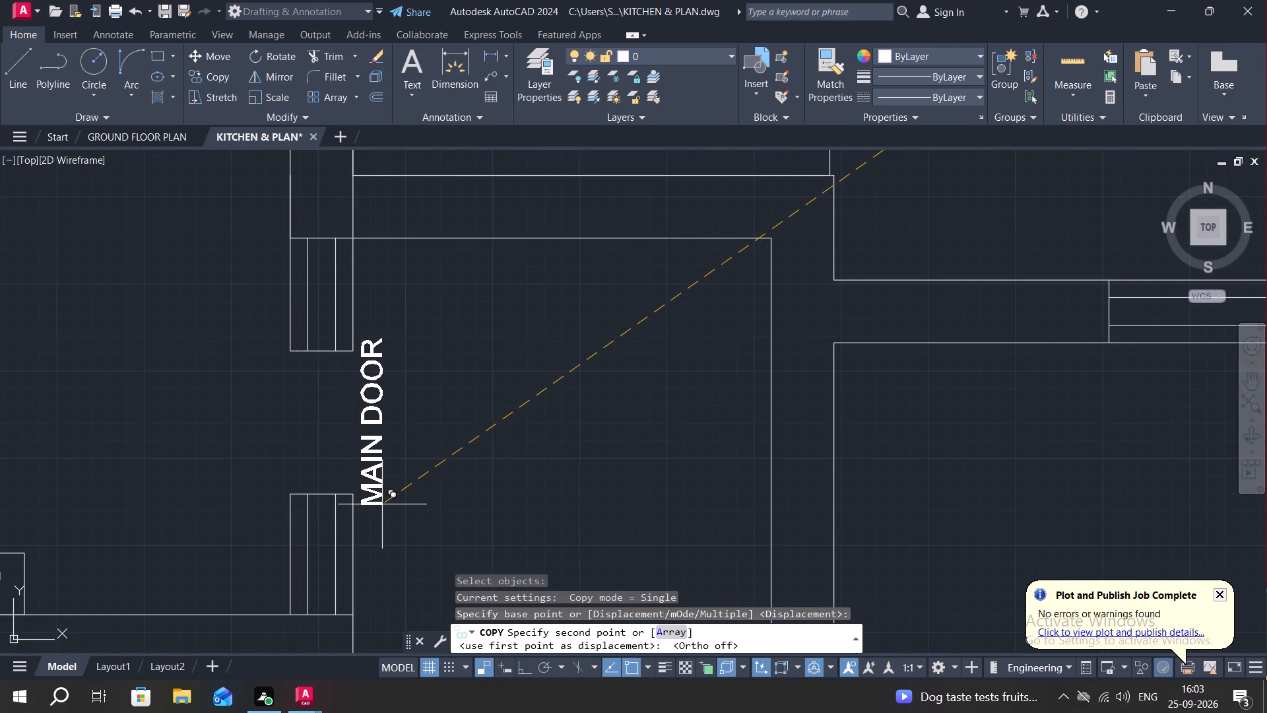
left_click(382, 510)
Copy the original MAIN DOOR label beside the plan into the empty space to its lower right.
scroll(468, 471, "down", 1)
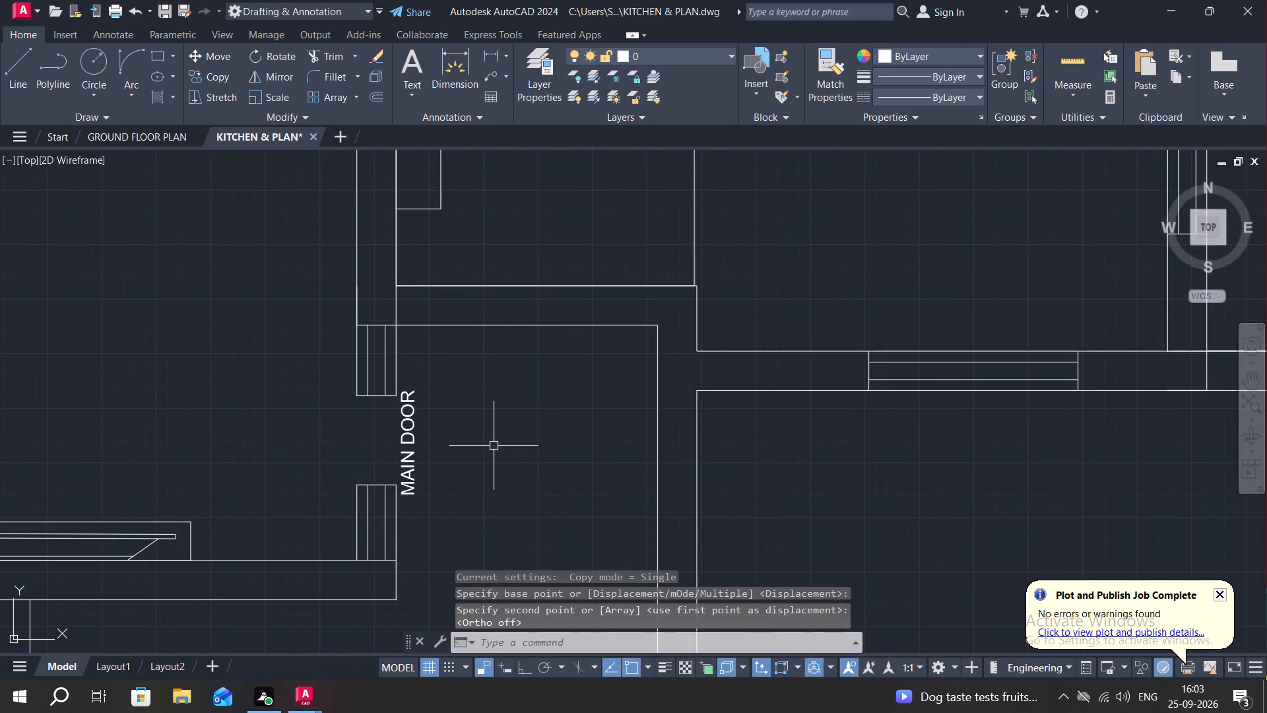
middle_click_drag(494, 446, 526, 396)
scroll(500, 471, "down", 2)
middle_click_drag(677, 449, 589, 436)
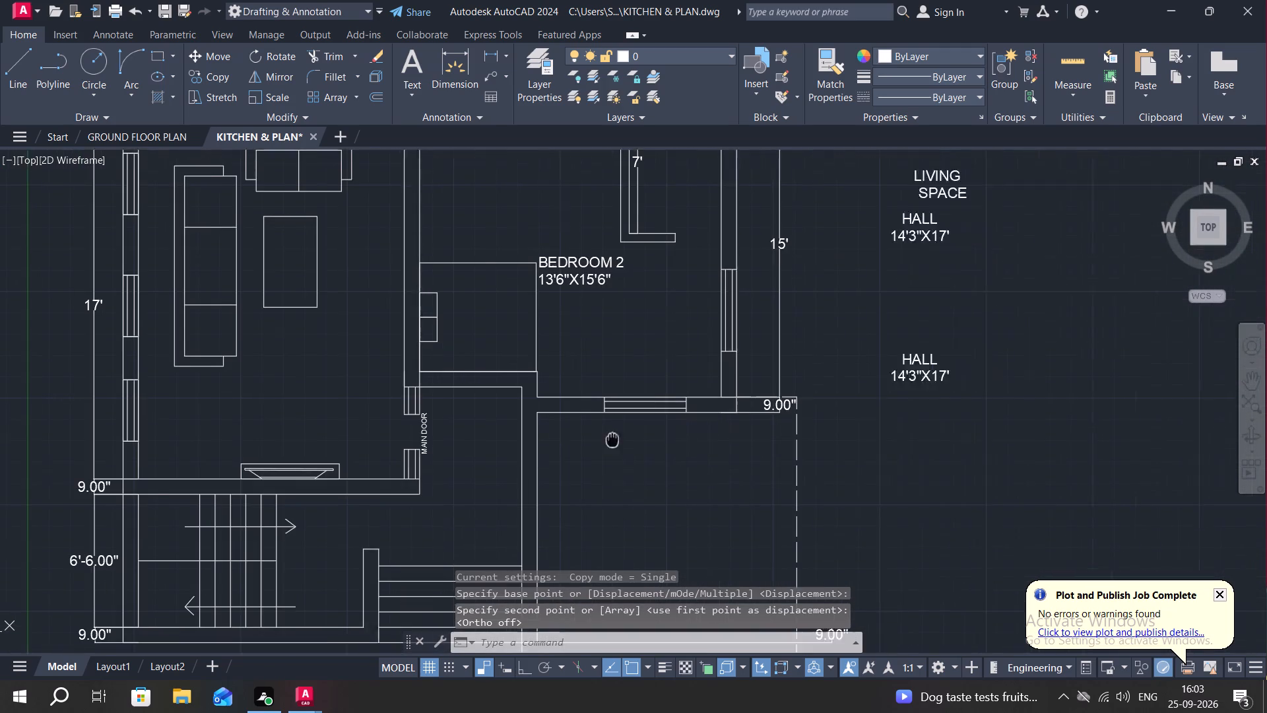
middle_click_drag(589, 436, 519, 424)
scroll(820, 349, "up", 1)
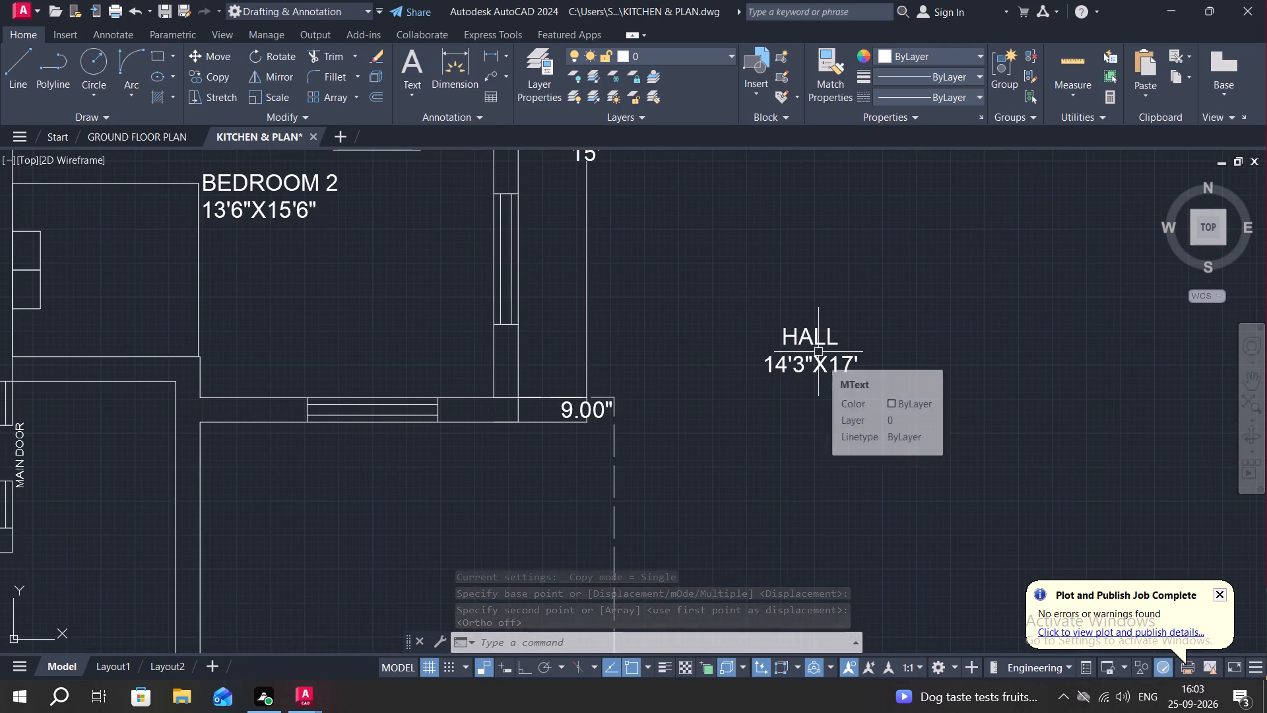
scroll(766, 357, "down", 2)
middle_click_drag(762, 283, 686, 490)
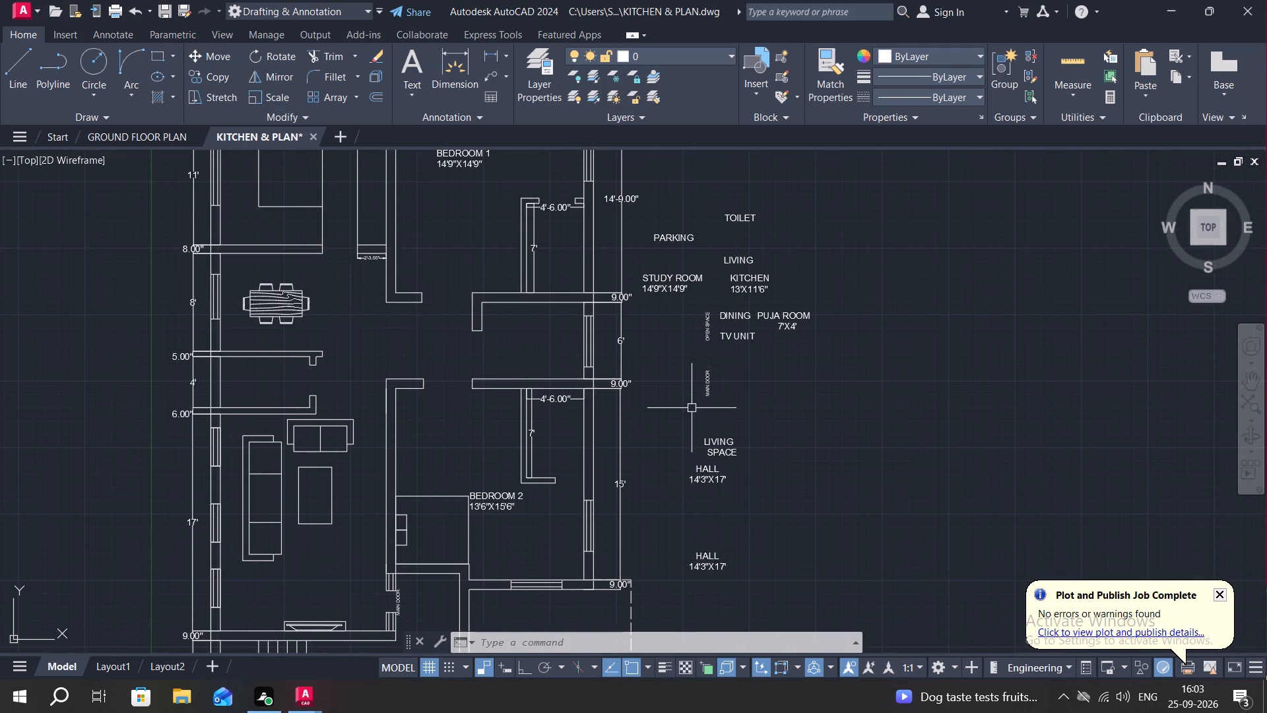
scroll(712, 381, "up", 2)
type("CO")
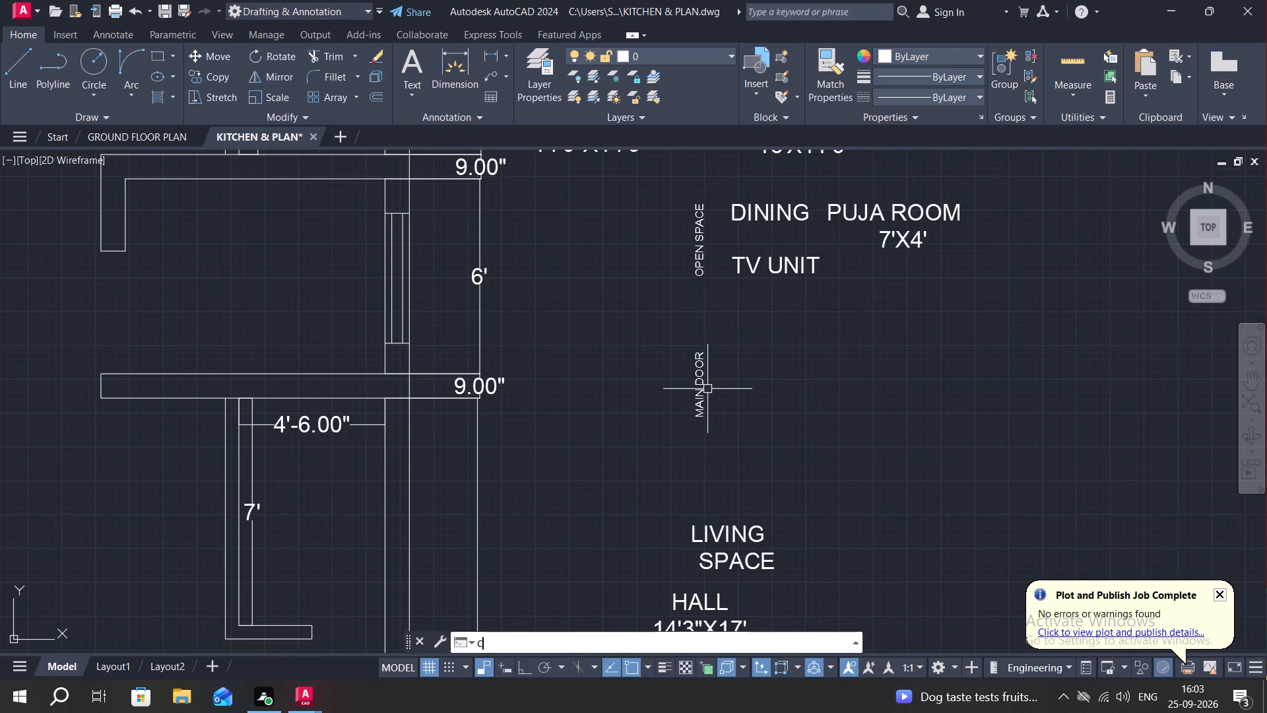
key("space")
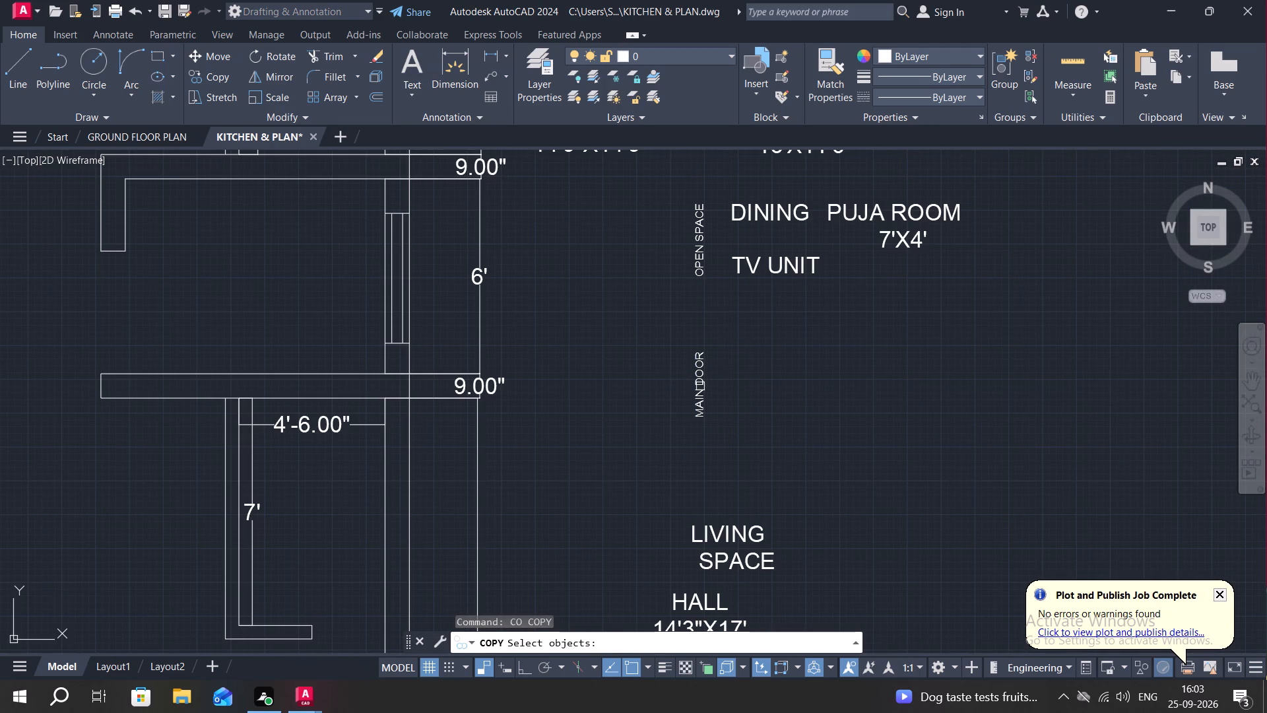
left_click(700, 386)
right_click(698, 386)
left_click_drag(703, 386, 709, 386)
left_click(796, 439)
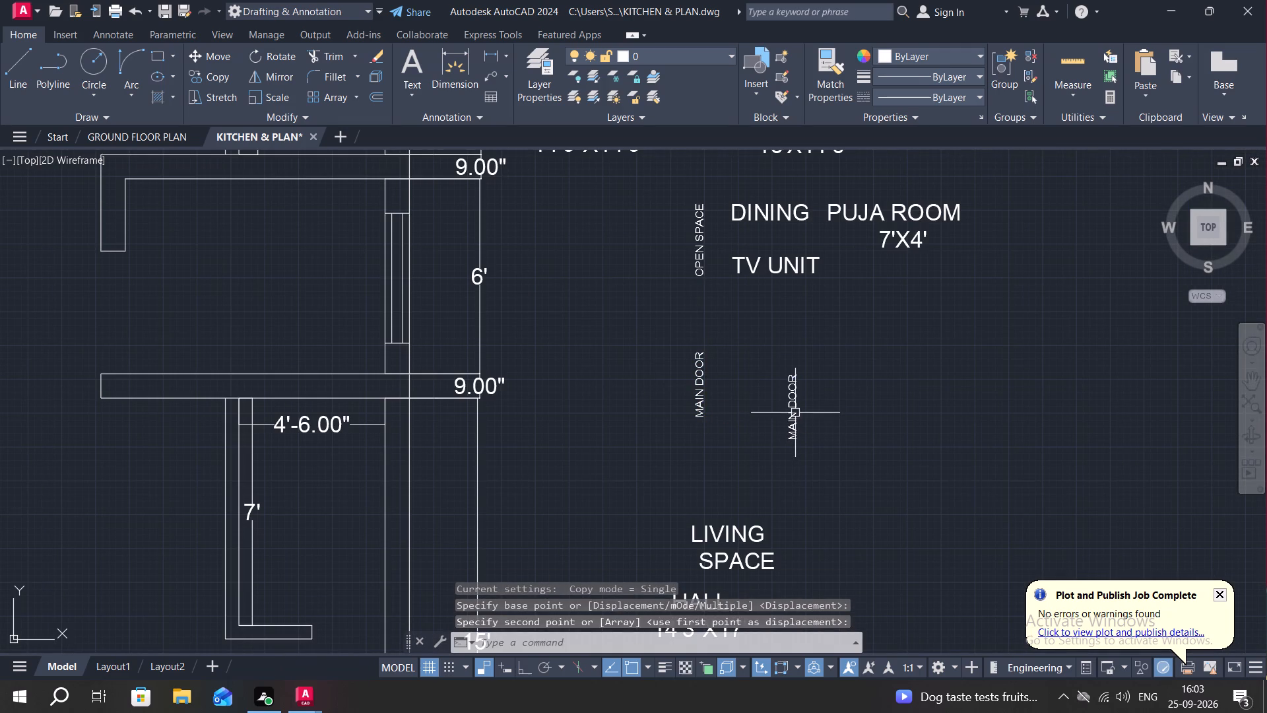
Open the MAIN DOOR copy in the empty space for editing and set its entire text to a height of 6".
double_click(795, 413)
left_click(856, 445)
left_click(852, 443)
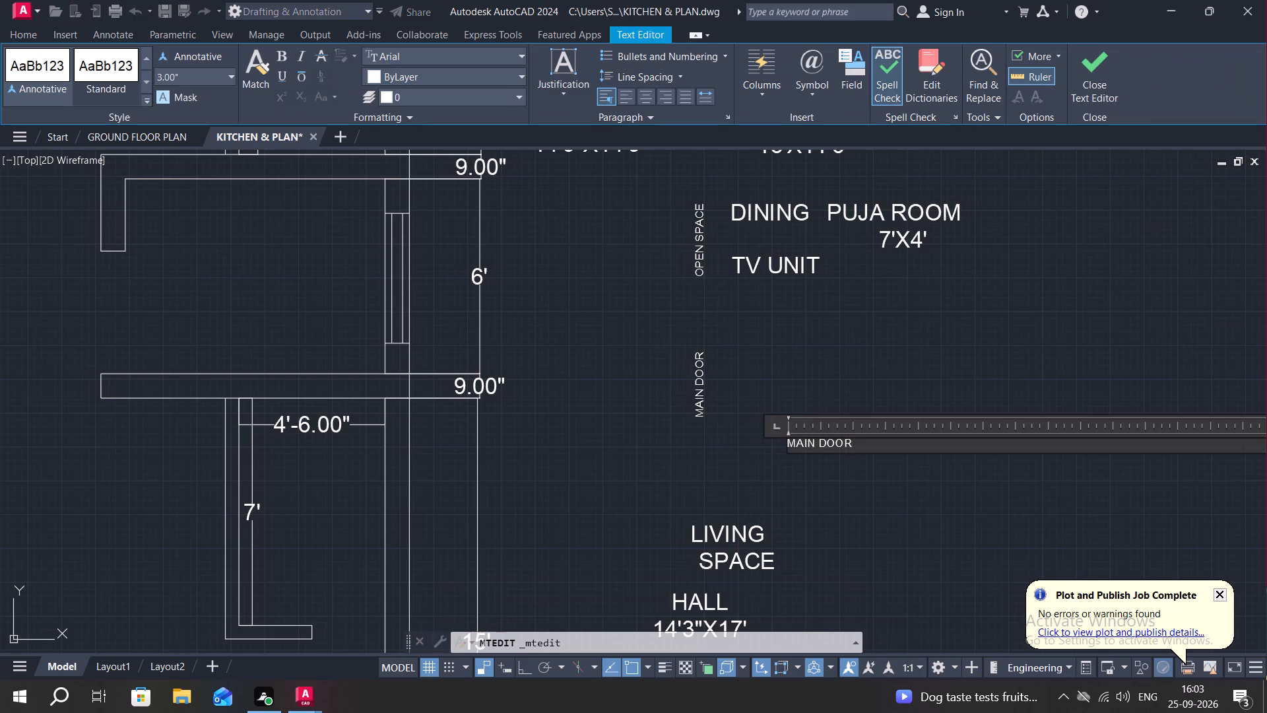
double_click(853, 443)
triple_click(849, 441)
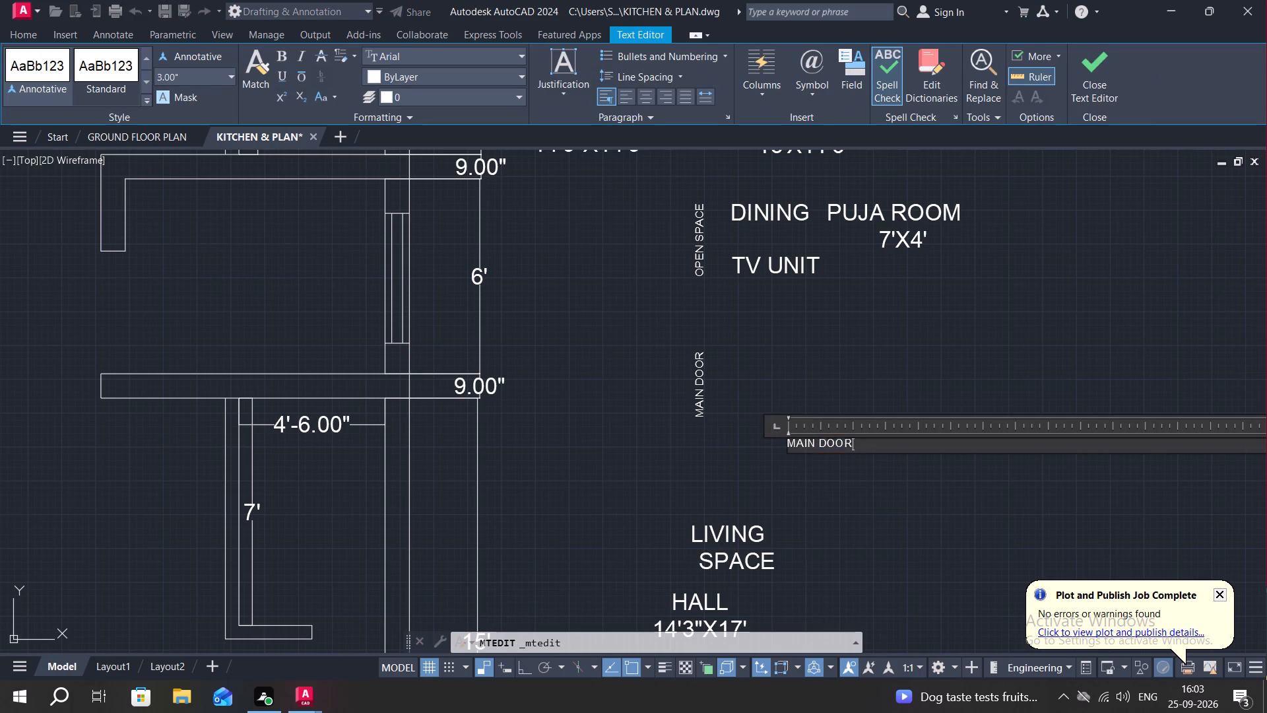
left_click(849, 441)
left_click(849, 441)
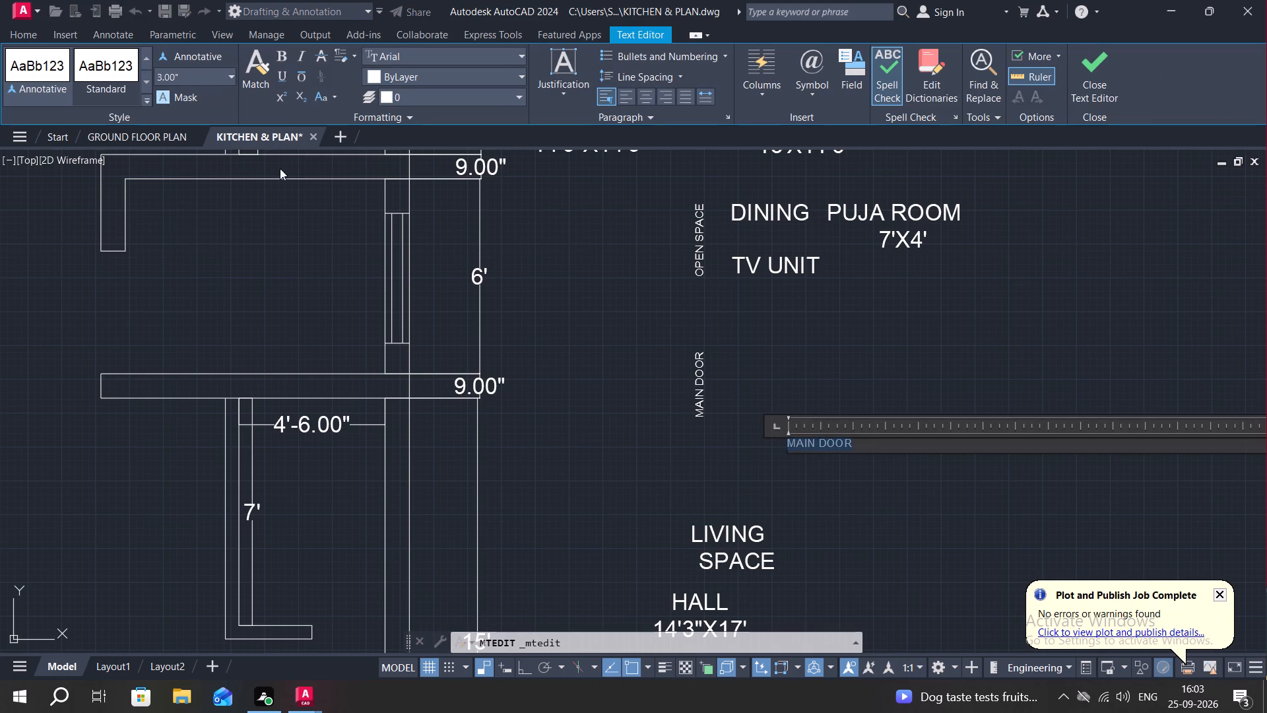
left_click(195, 81)
key("BackSpace")
type("6\"")
key("Return")
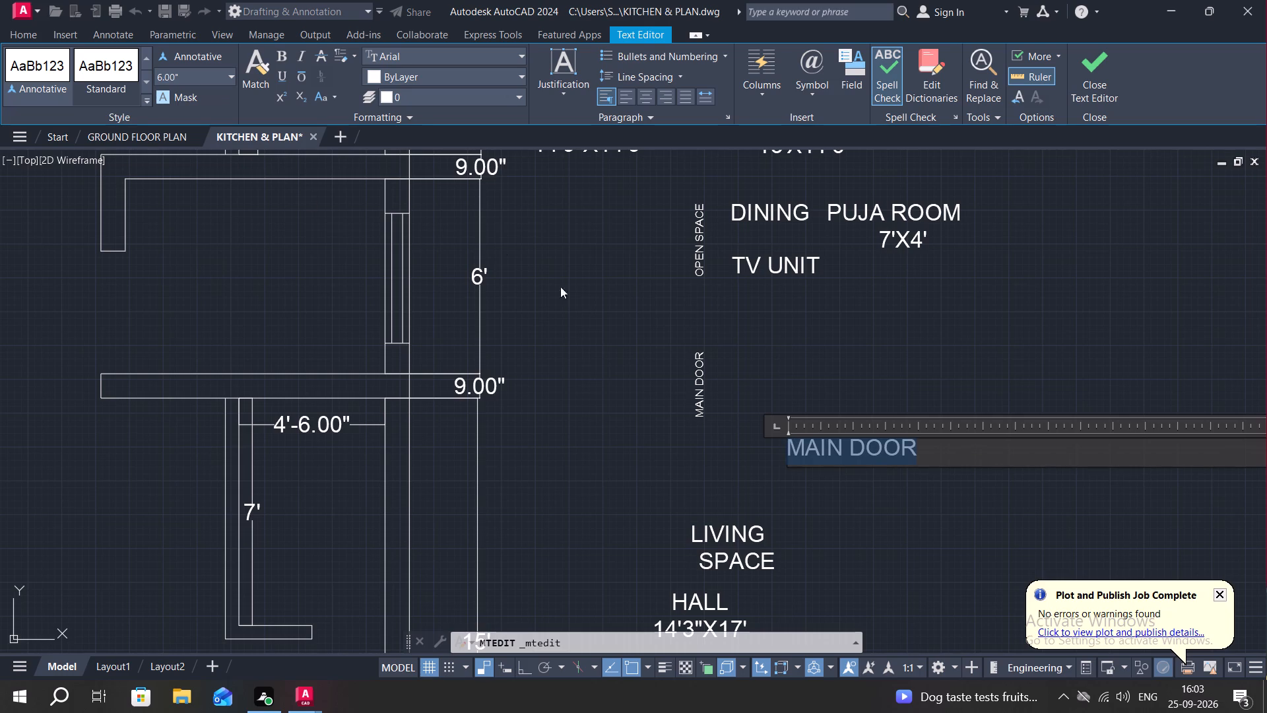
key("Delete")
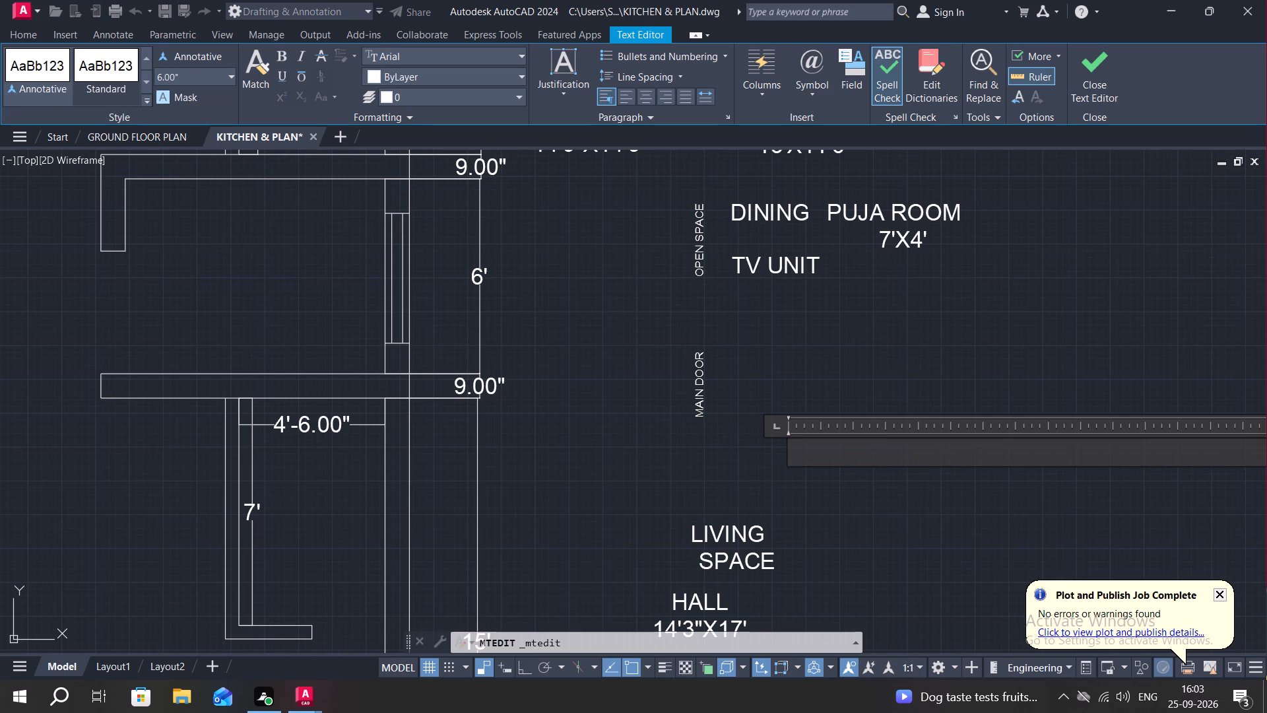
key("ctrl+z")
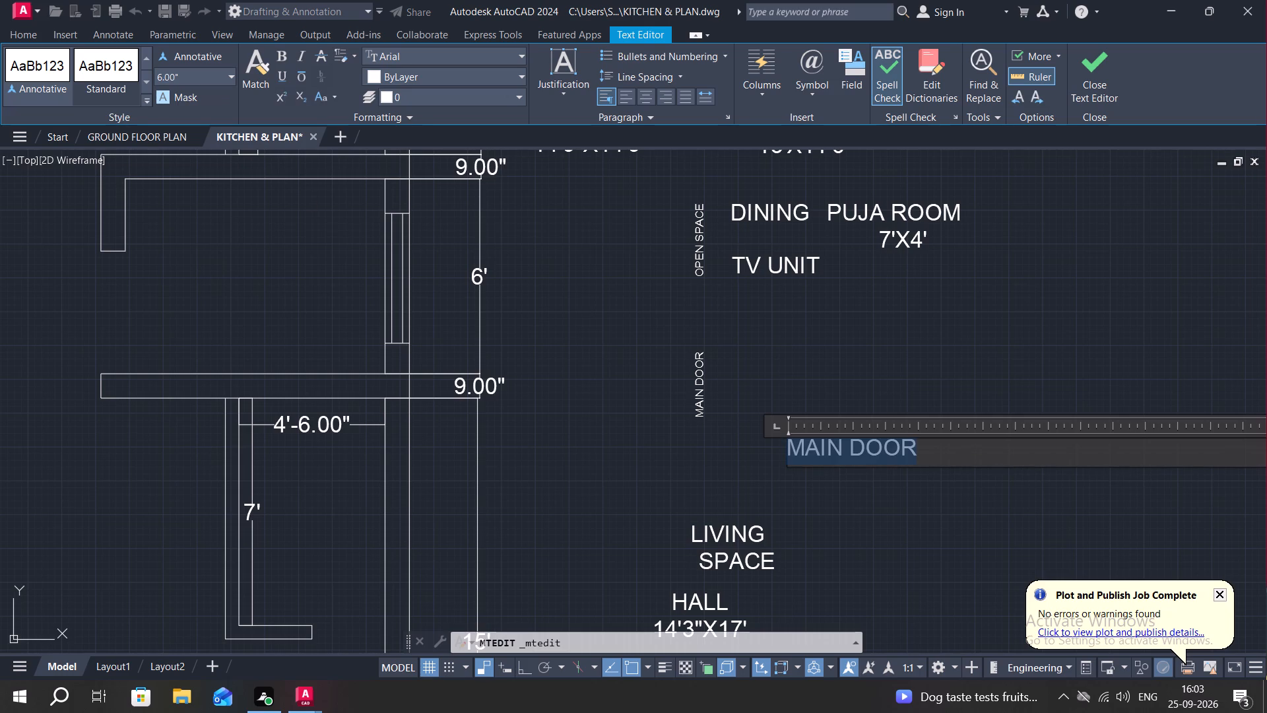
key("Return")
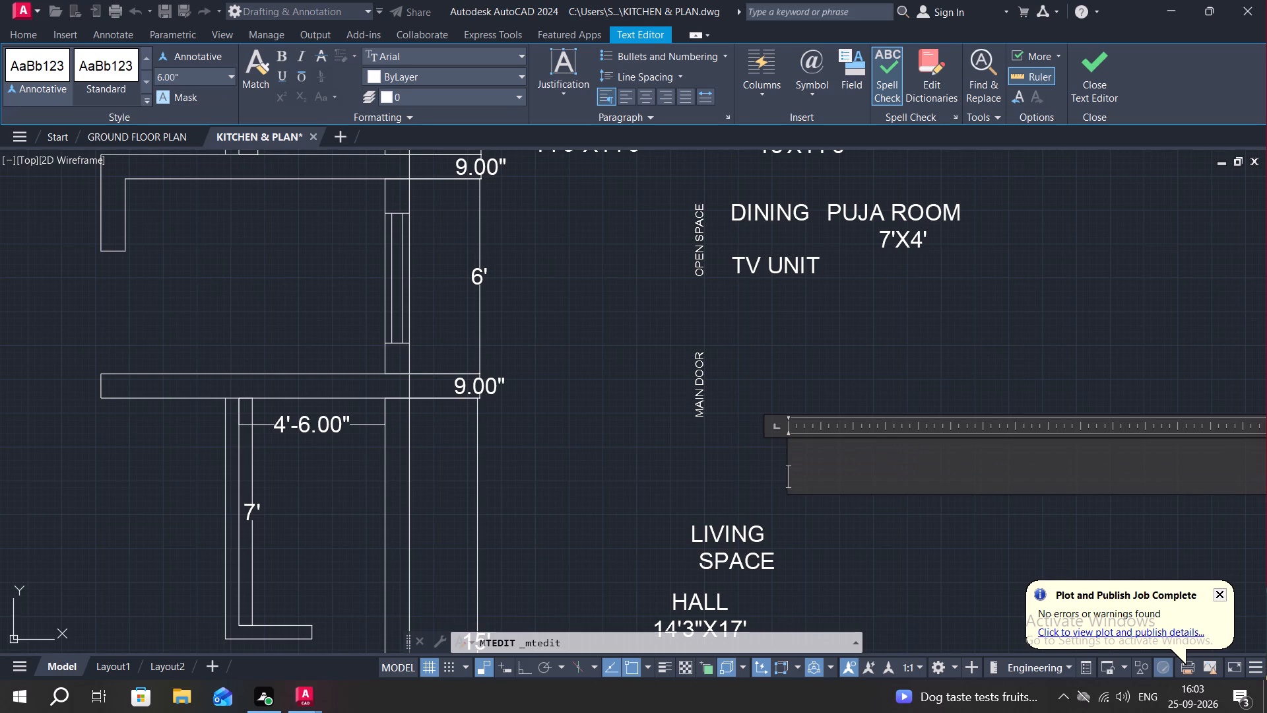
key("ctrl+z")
Replace the enlarged MAIN DOOR text with 7'X10' on the first line and VERANDAH on the second.
left_click(925, 446)
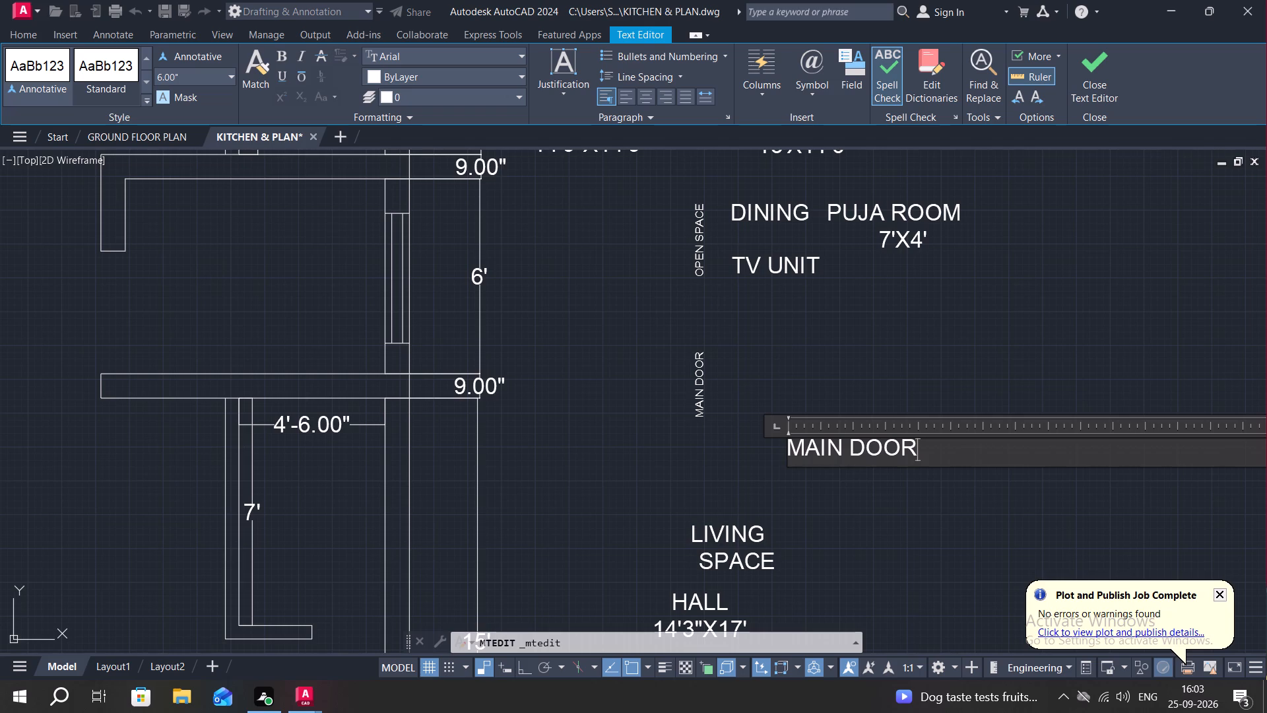
key("Return")
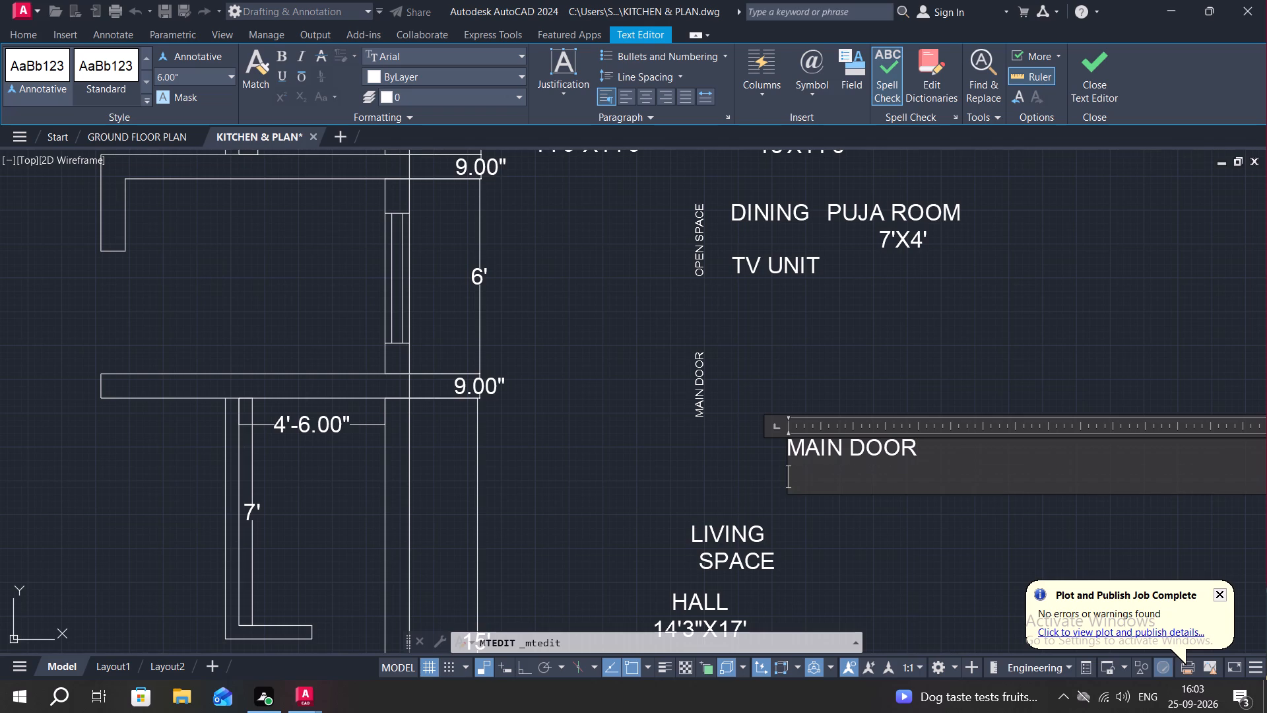
key("BackSpace")
key("BackSpace")
key("BackSpace")
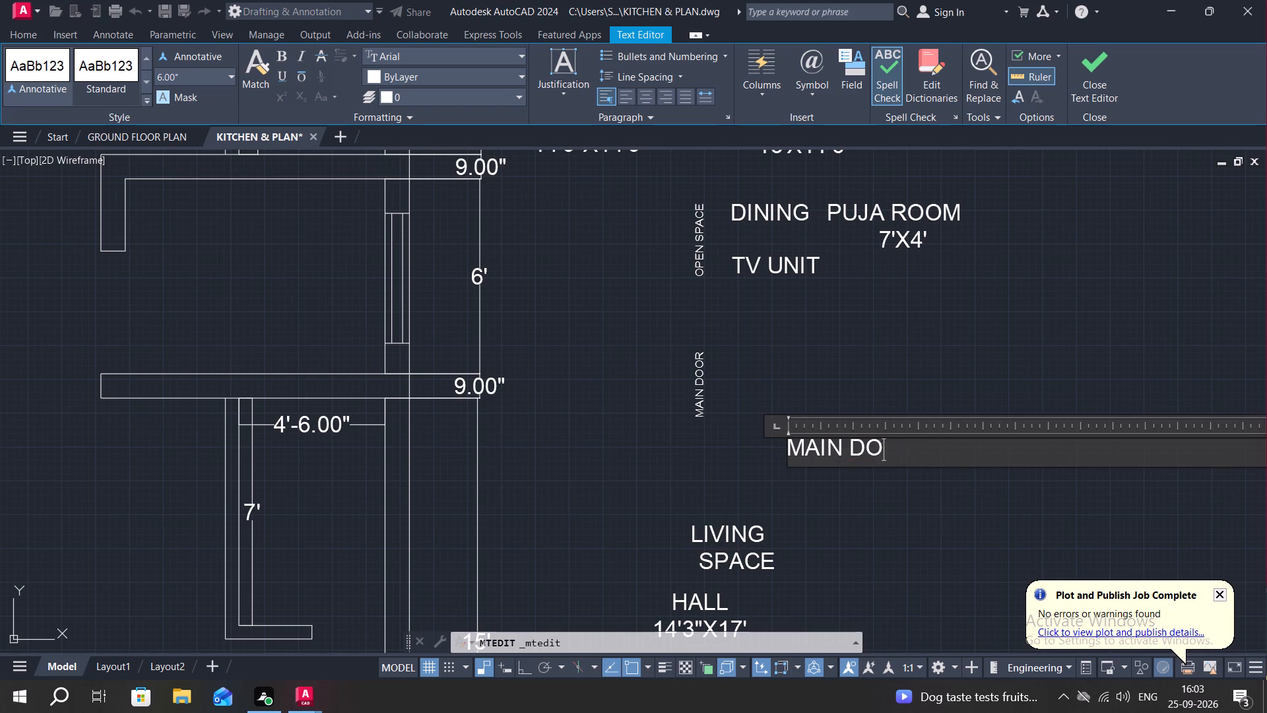
key("BackSpace")
key("BackSpace")
key("BackSpace")
key("BackSpace")
key("BackSpace")
key("BackSpace")
key("BackSpace")
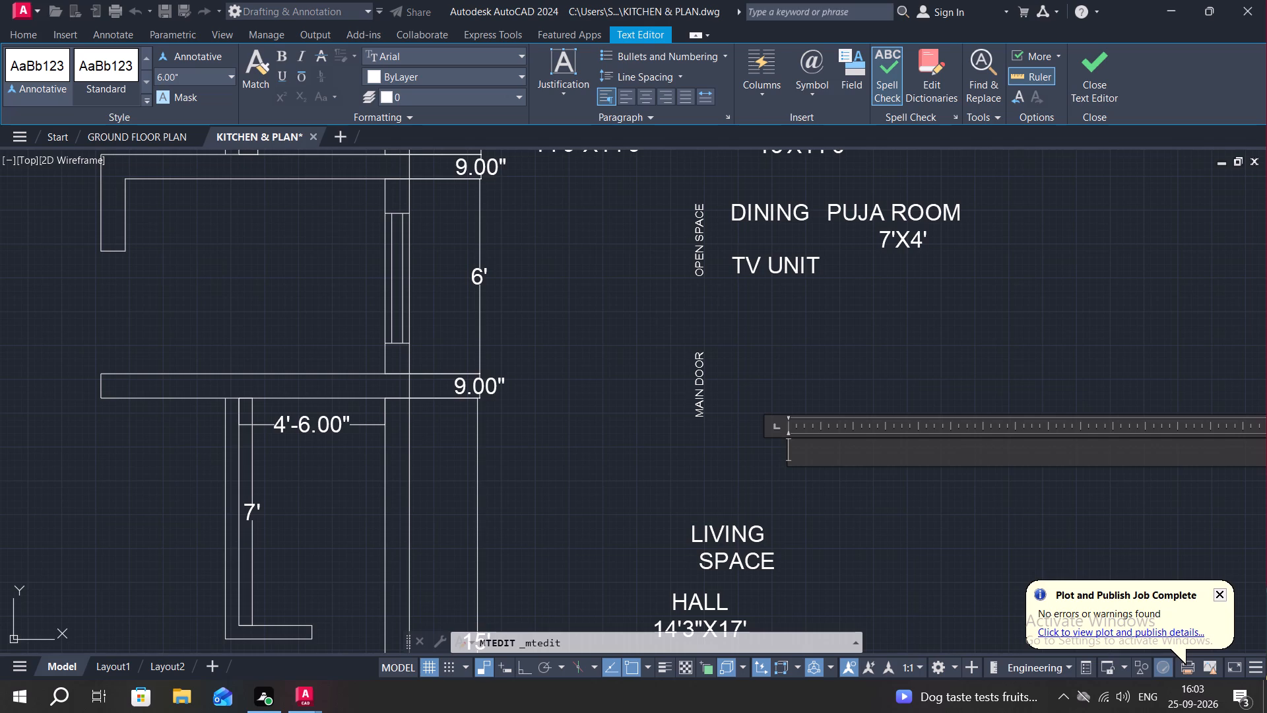
key("7")
key("apostrophe")
type("X10'")
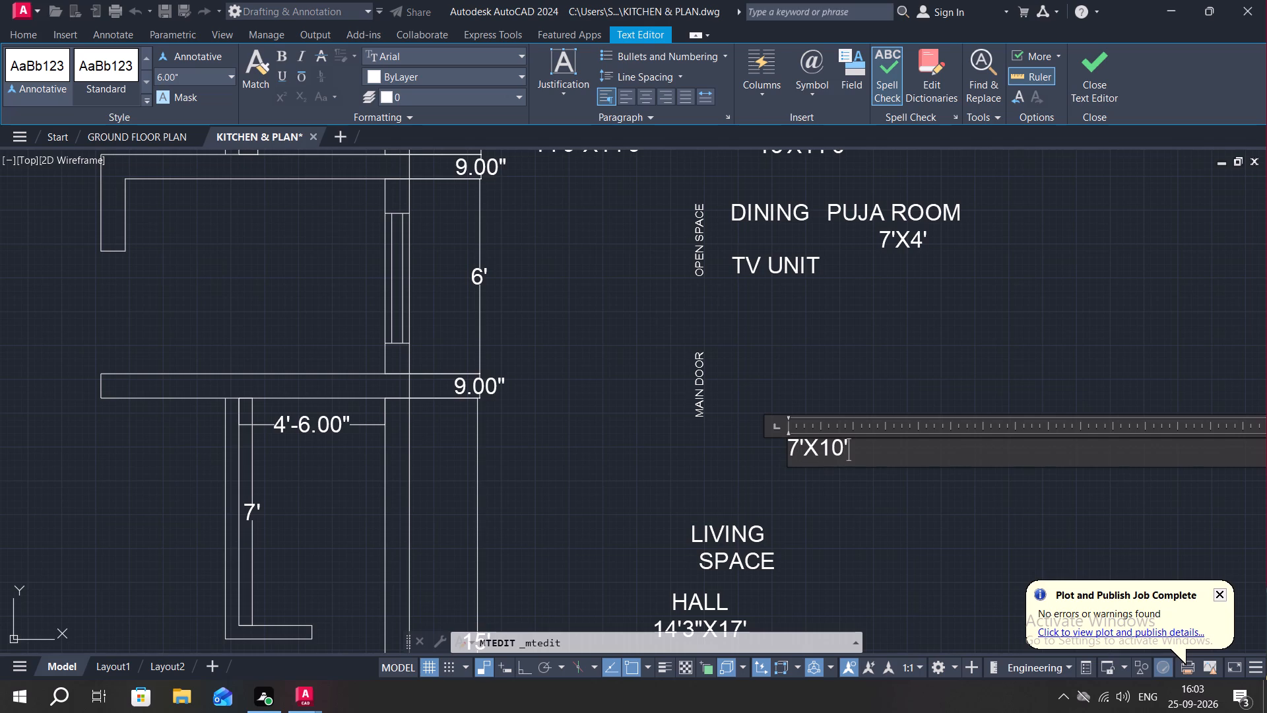
key("Return")
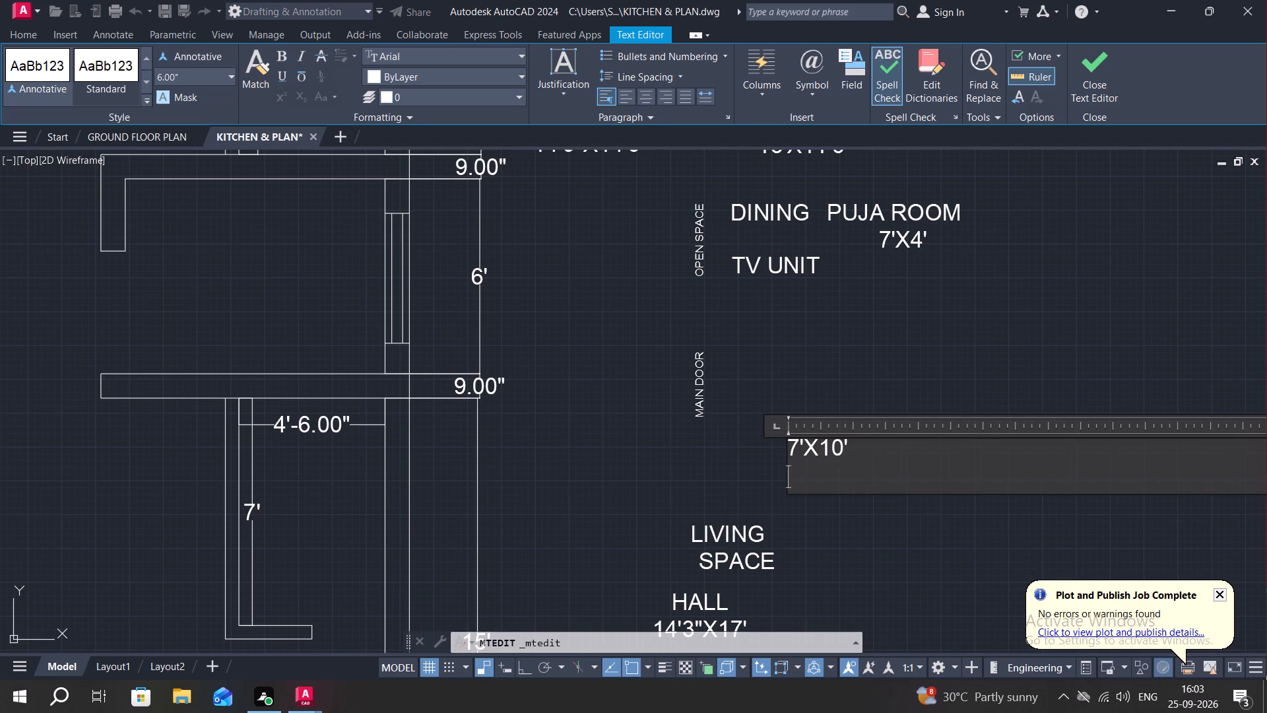
type("VER")
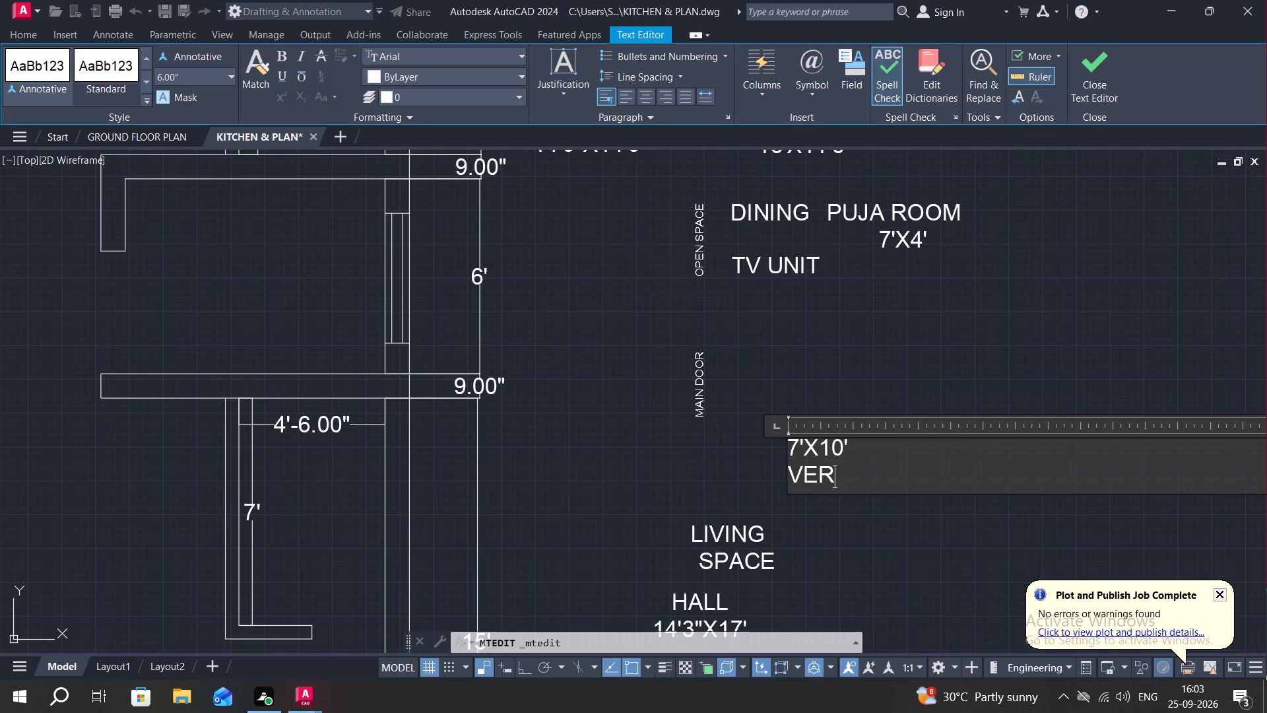
type("AN")
key("d")
key("h")
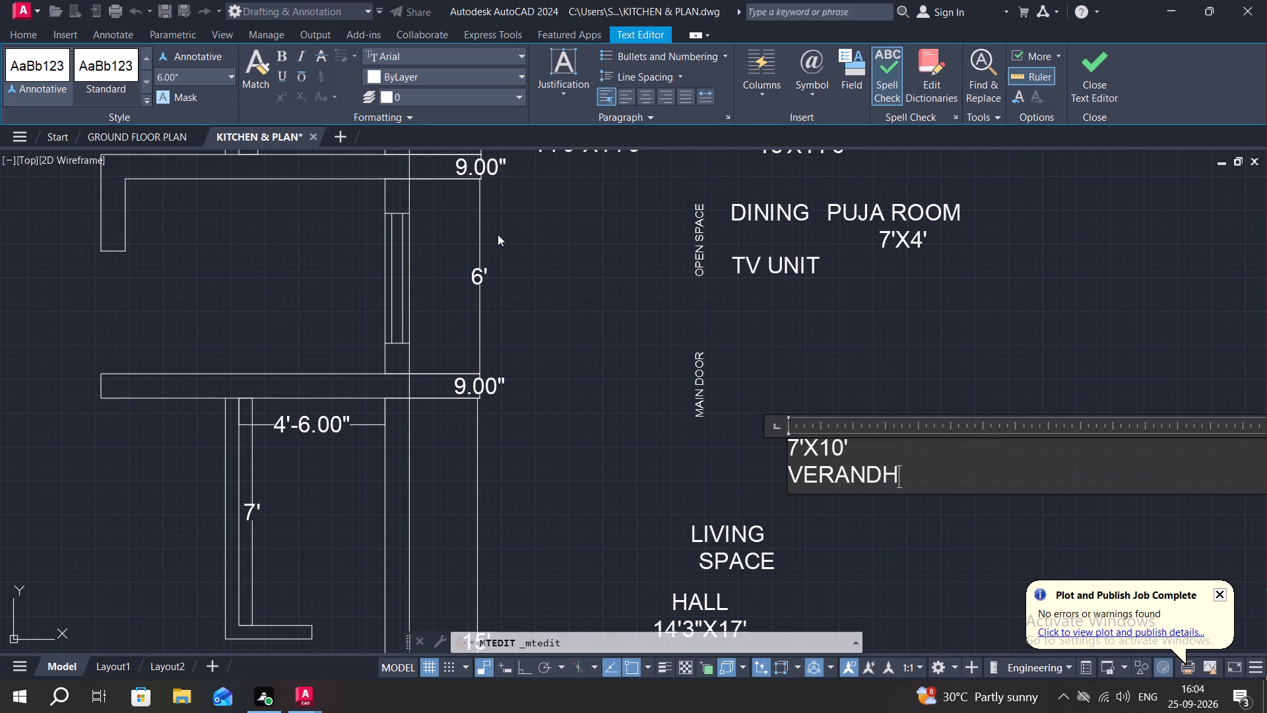
key("BackSpace")
key("a")
key("h")
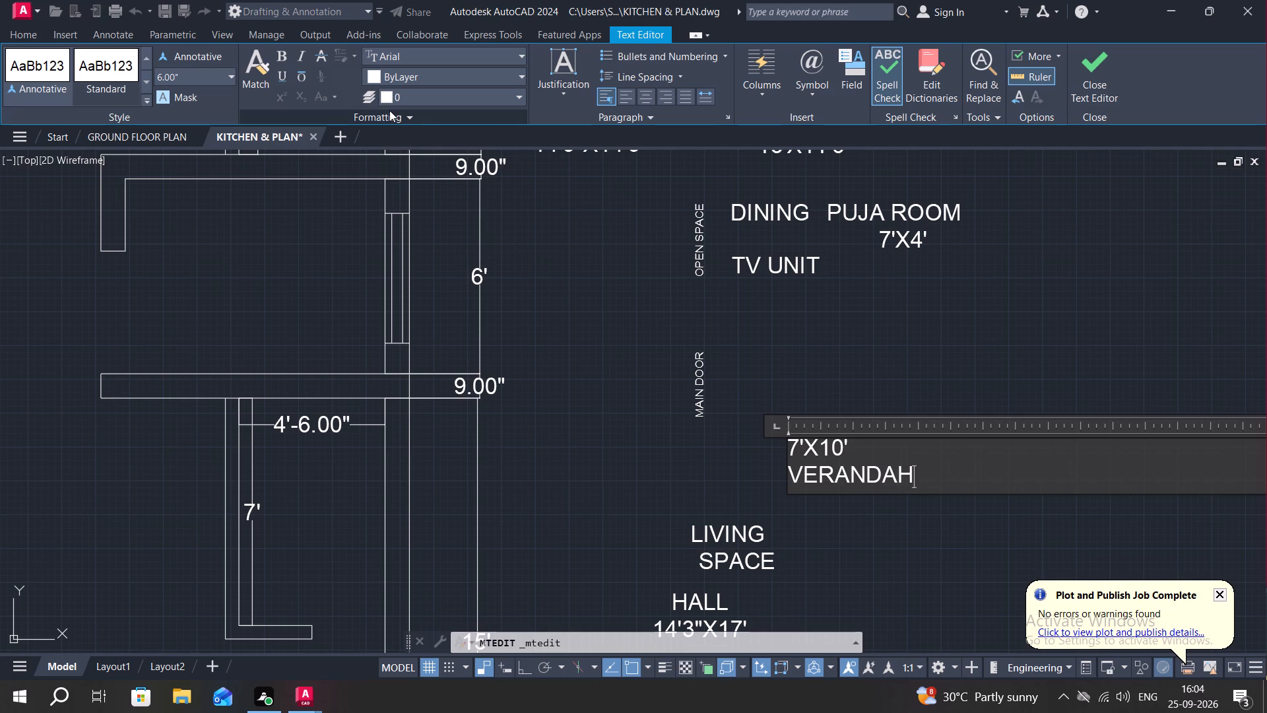
Indent the 7'X10' line with six leading spaces to centre it over VERANDAH, and finish the text edit.
scroll(800, 496, "up", 2)
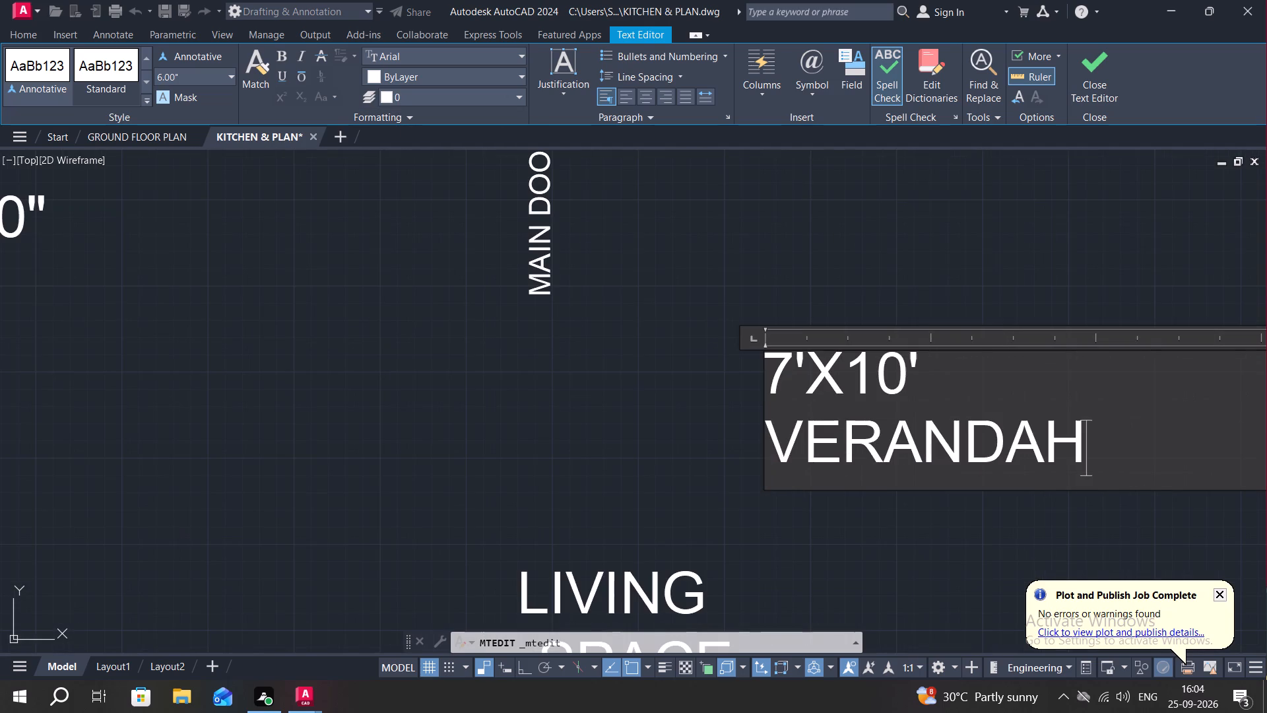
left_click(767, 382)
key("space")
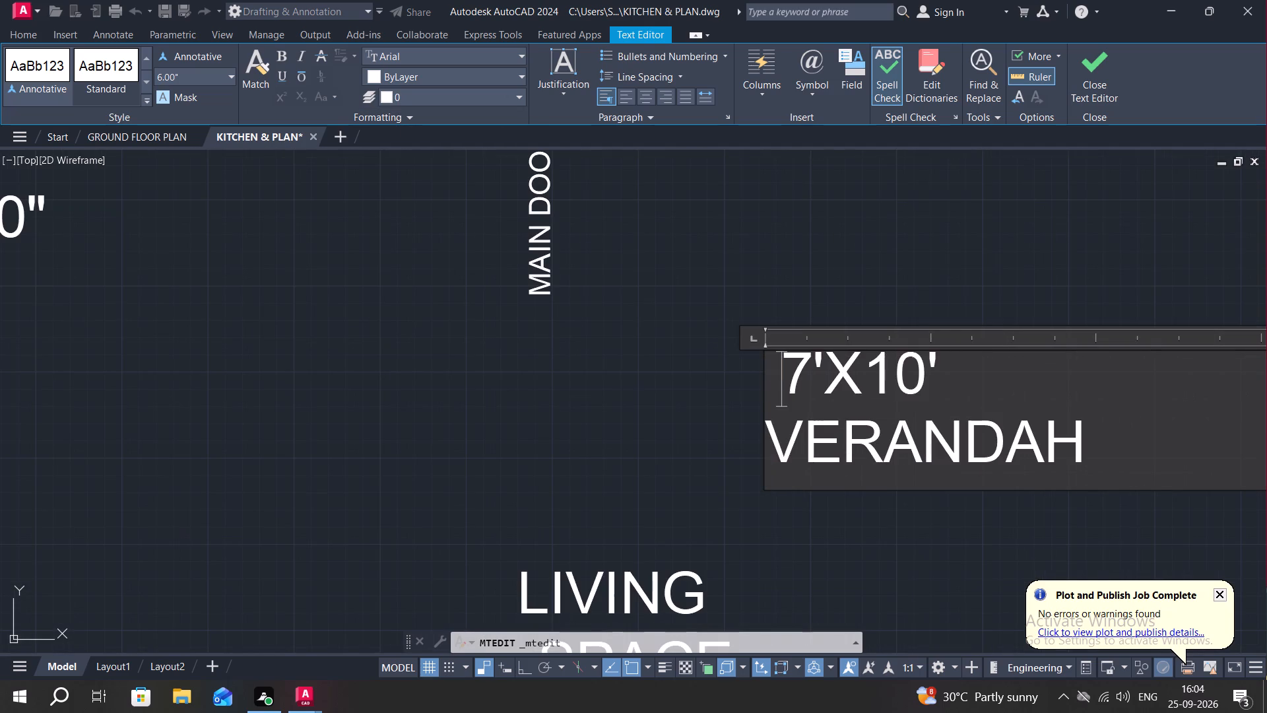
key("space")
key("space")
key("space")
key("space")
key("space")
left_click(740, 417)
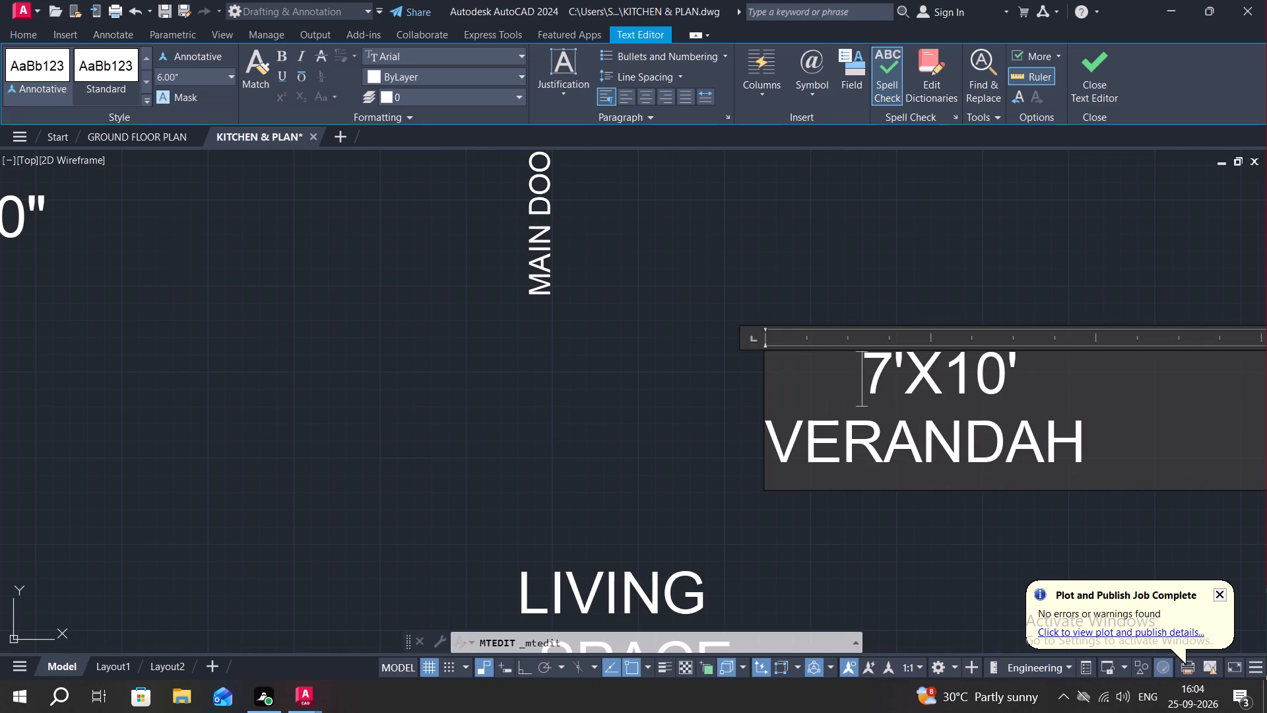
Copy the vertical 7'X10' VERANDAH label into the empty space to its lower right.
scroll(700, 400, "down", 1)
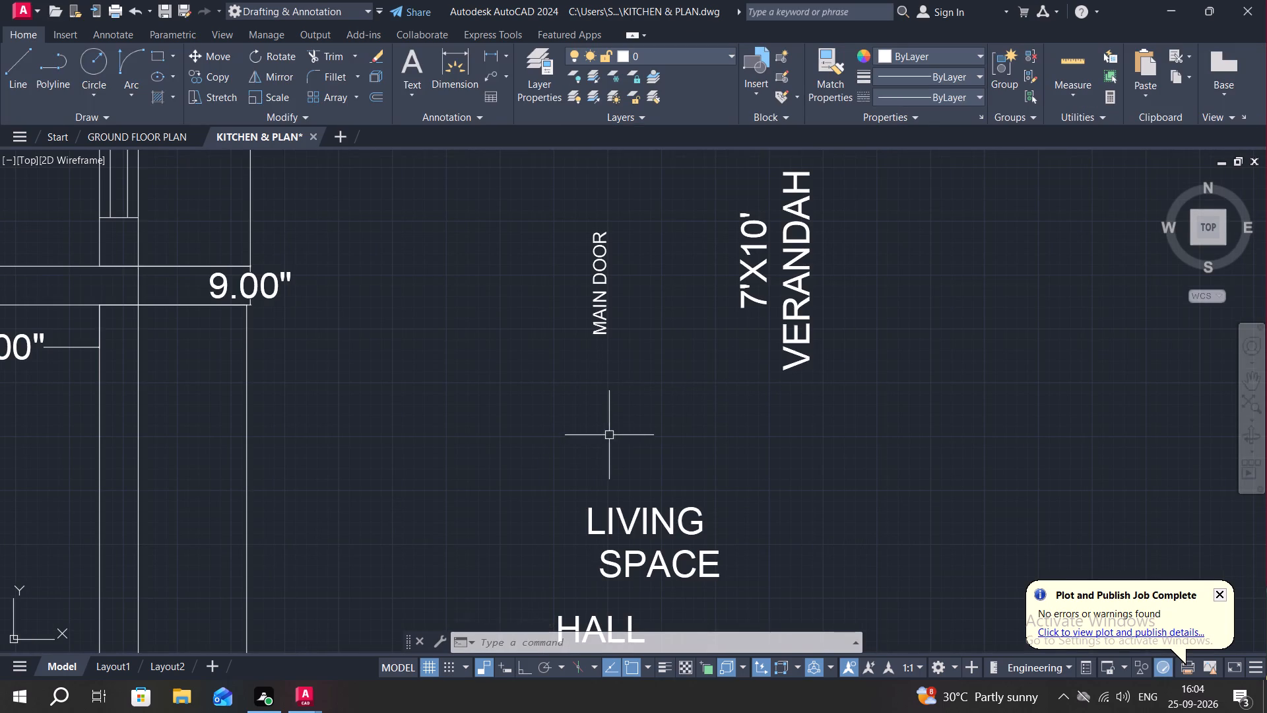
middle_click_drag(730, 483, 687, 495)
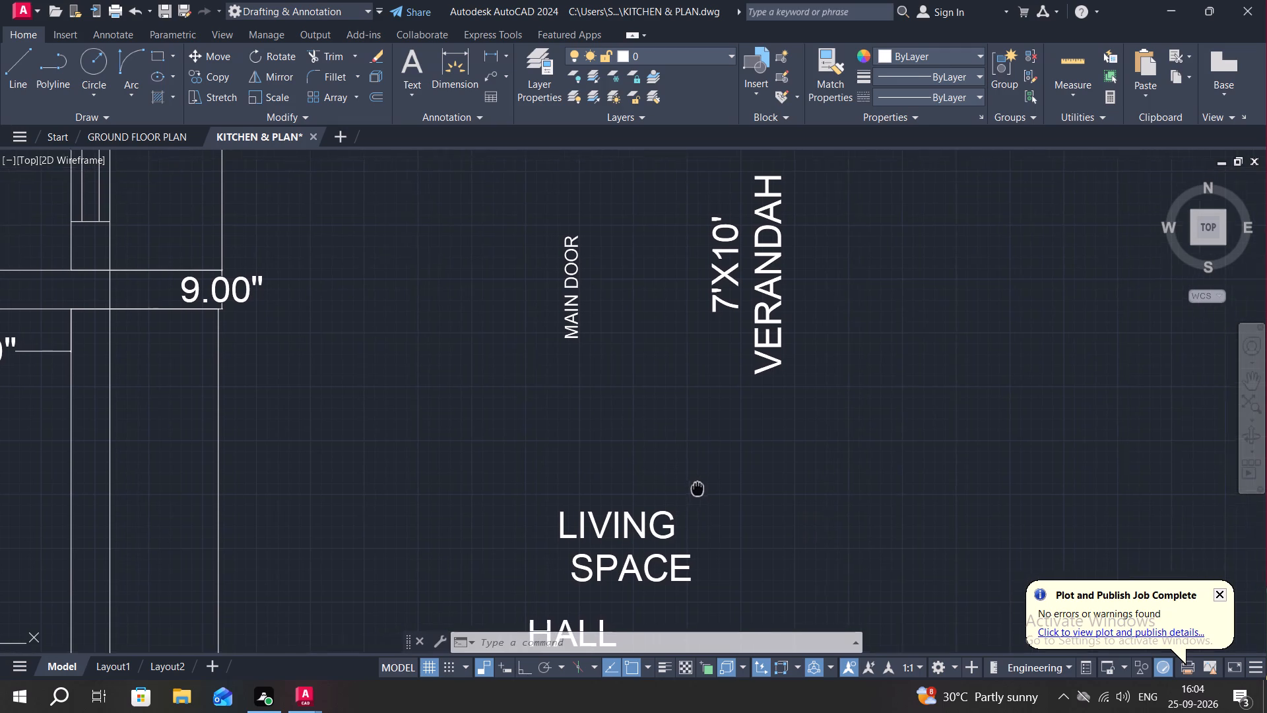
middle_click_drag(687, 495, 684, 500)
key("c")
key("o")
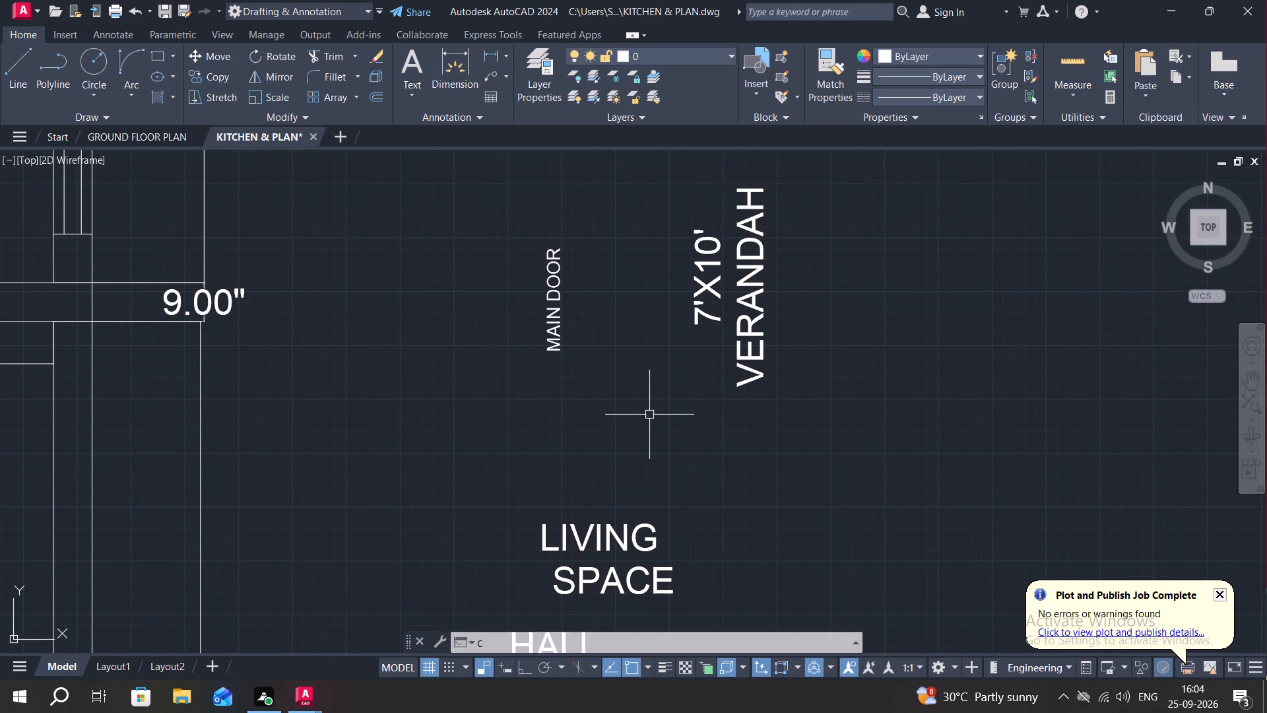
key("space")
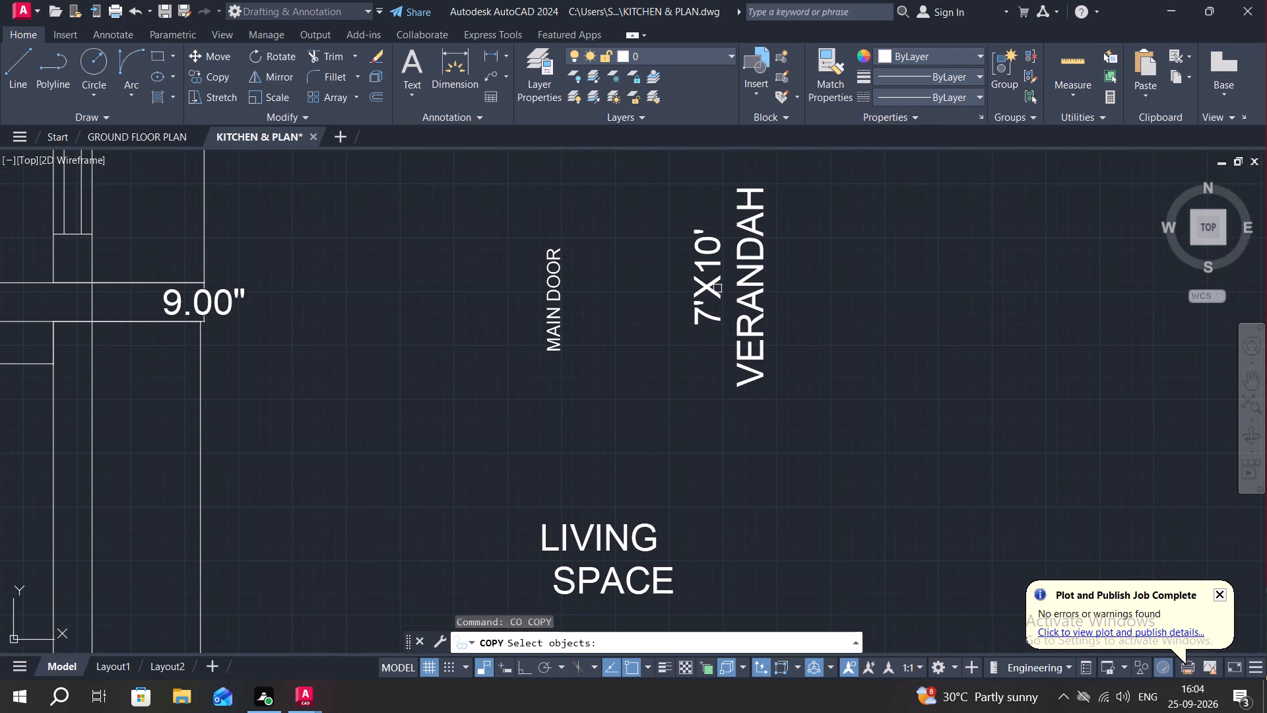
left_click(717, 289)
right_click(717, 289)
left_click(717, 289)
left_click(841, 368)
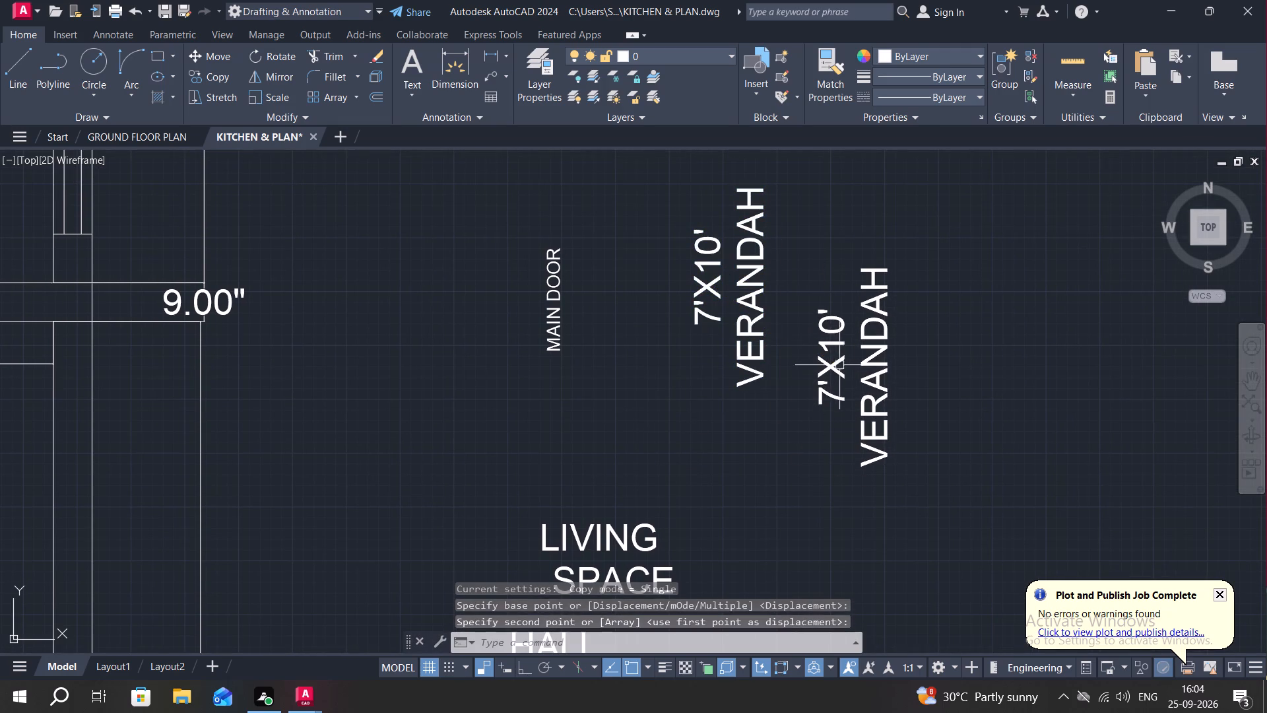
Open the copied vertical 7'X10' VERANDAH label for editing and replace its size line with 11'X 6'6".
double_click(828, 324)
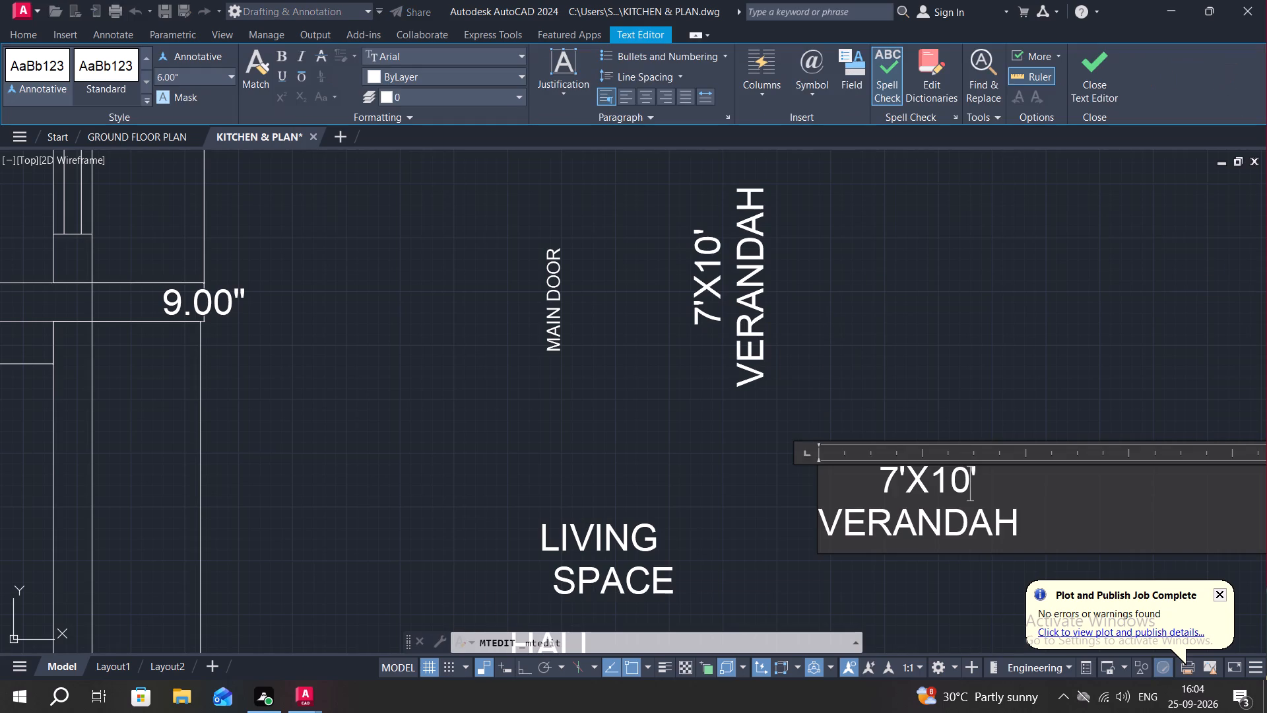
left_click(992, 487)
key("BackSpace")
key("BackSpace")
key("BackSpace")
key("BackSpace")
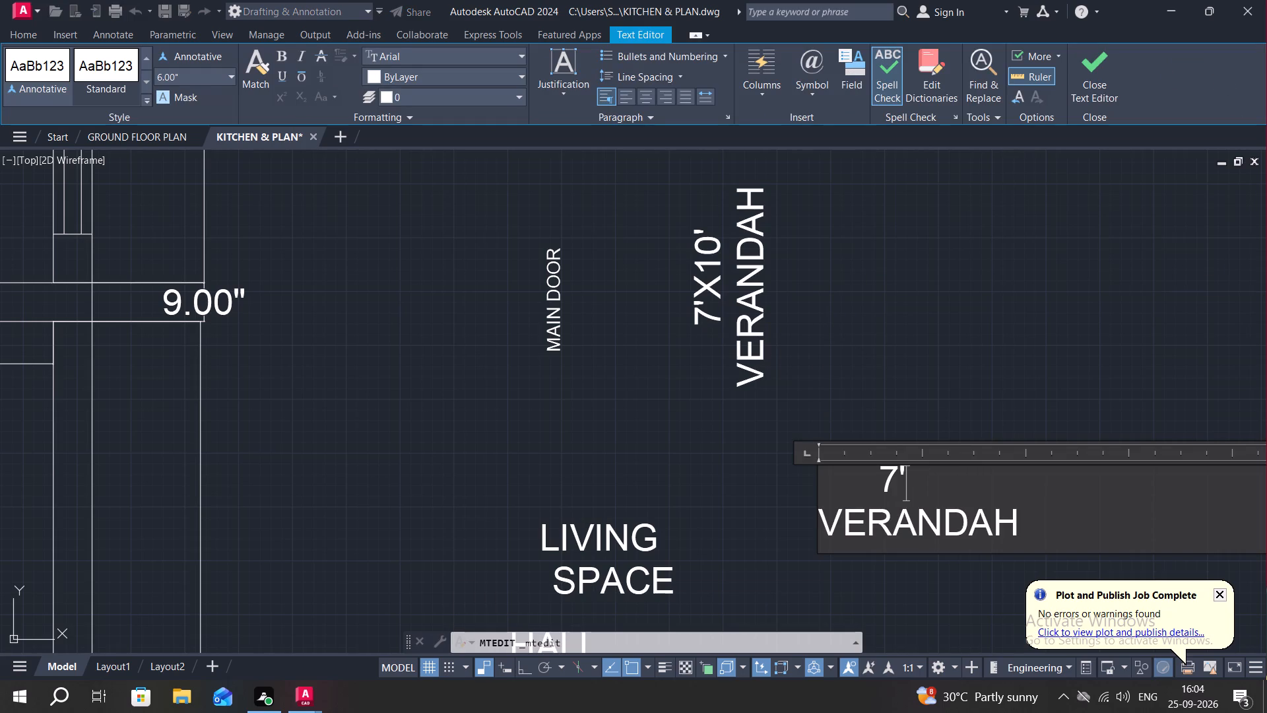
key("BackSpace")
key("BackSpace")
key("1")
key("BackSpace")
key("BackSpace")
key("BackSpace")
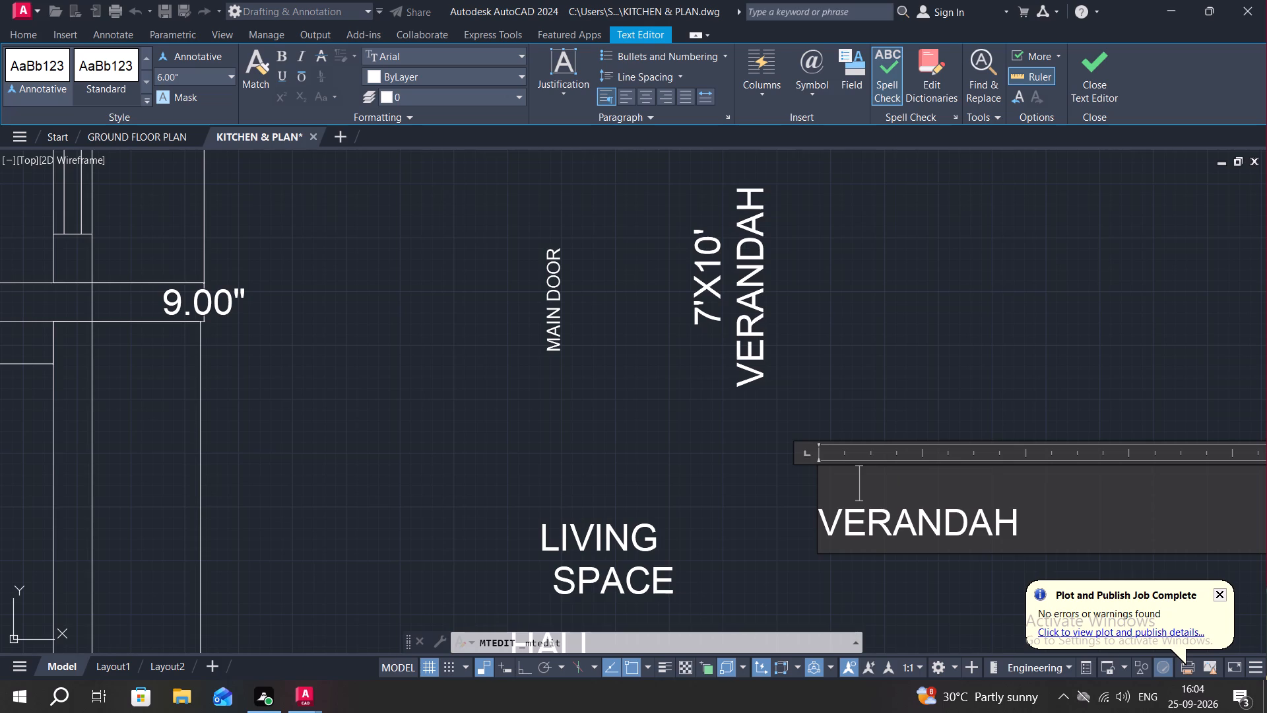
key("BackSpace")
key("BackSpace")
type("11")
key("apostrophe")
type("X")
key("space")
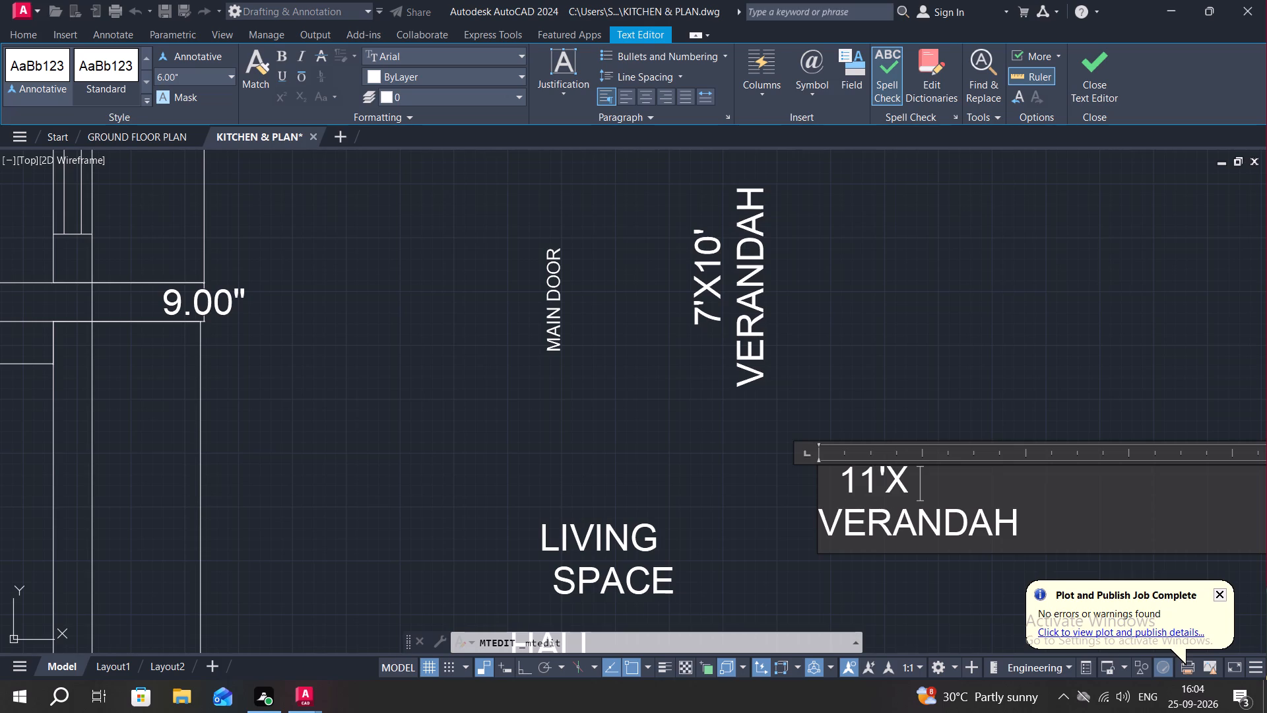
key("6")
key("apostrophe")
type("6\"")
Replace VERANDAH with STAINS on the second line, keeping 11'X 6'6" above it.
left_click(1037, 525)
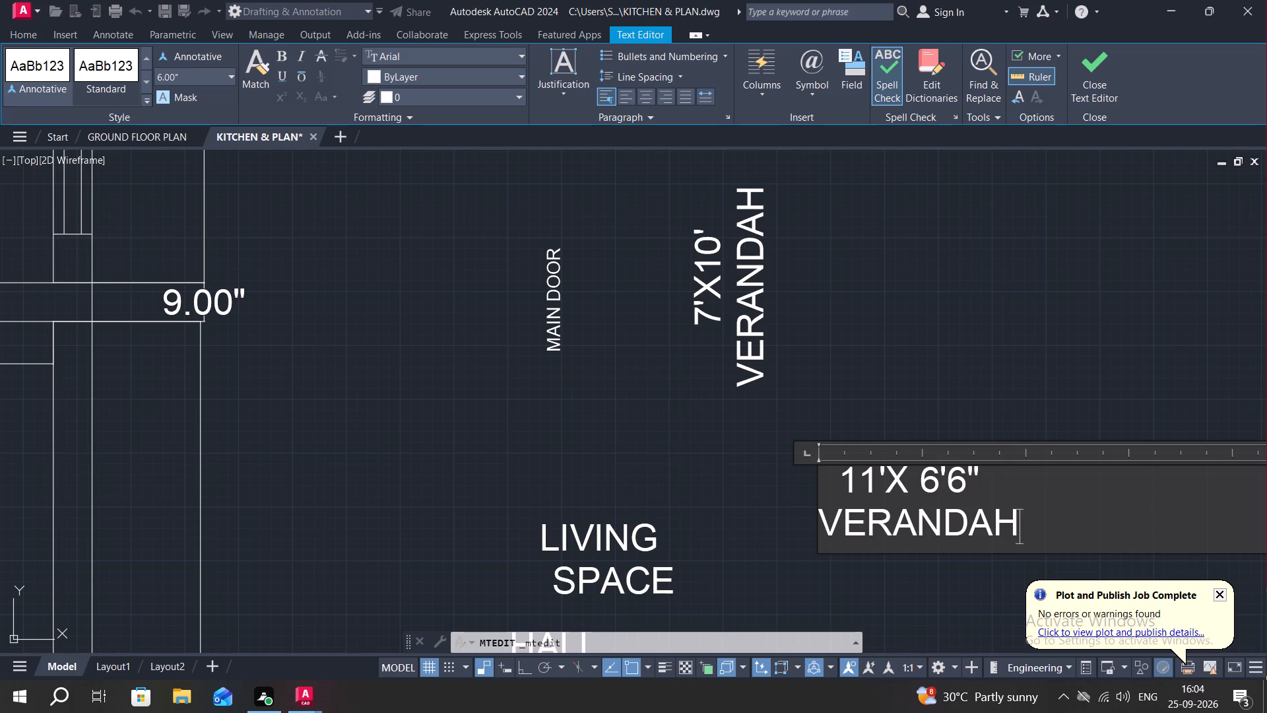
key("BackSpace")
key("BackSpace")
key("BackSpace")
key("BackSpace")
key("BackSpace")
key("BackSpace")
key("BackSpace")
key("BackSpace")
key("BackSpace")
key("BackSpace")
key("BackSpace")
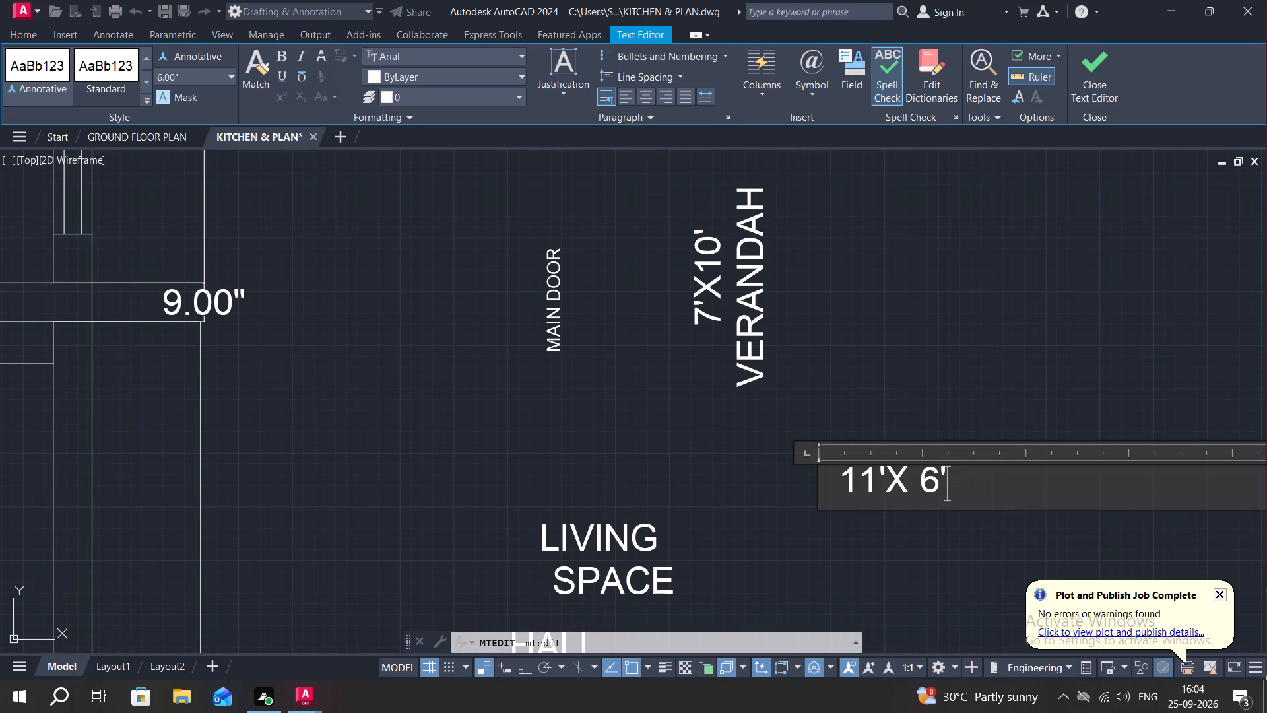
key("6")
key("shift+quotedbl")
key("Return")
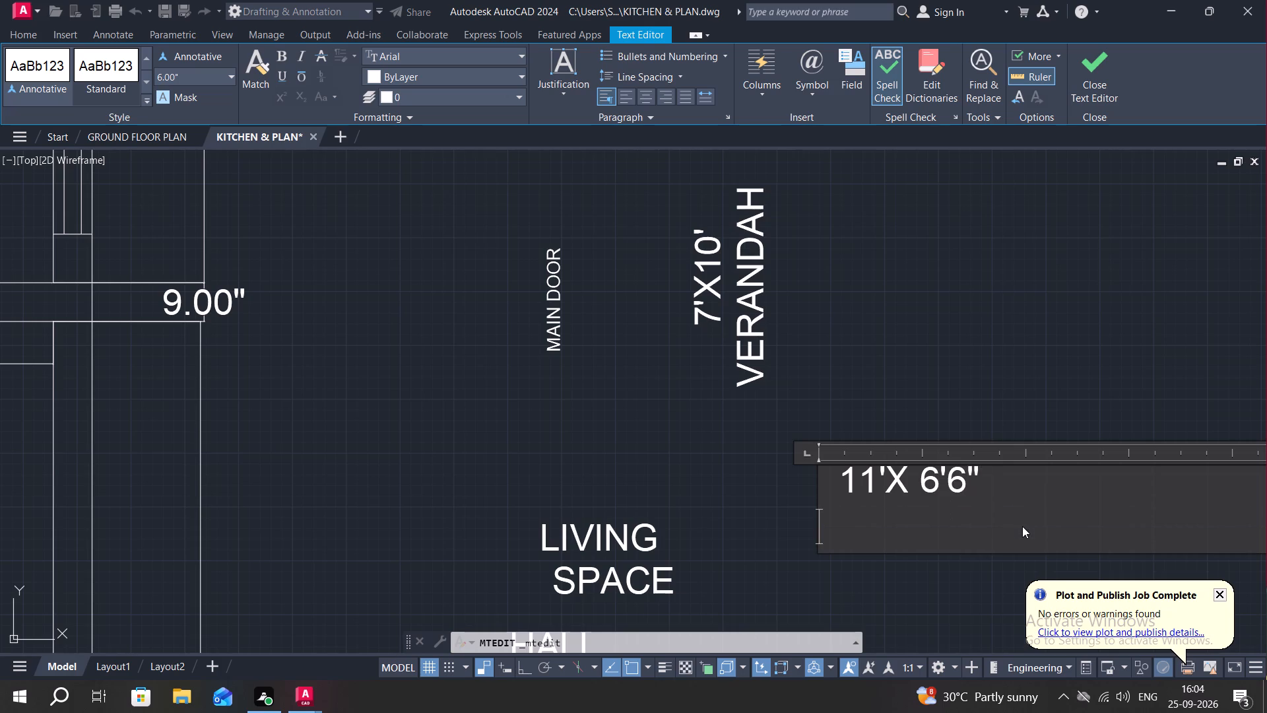
type("ST")
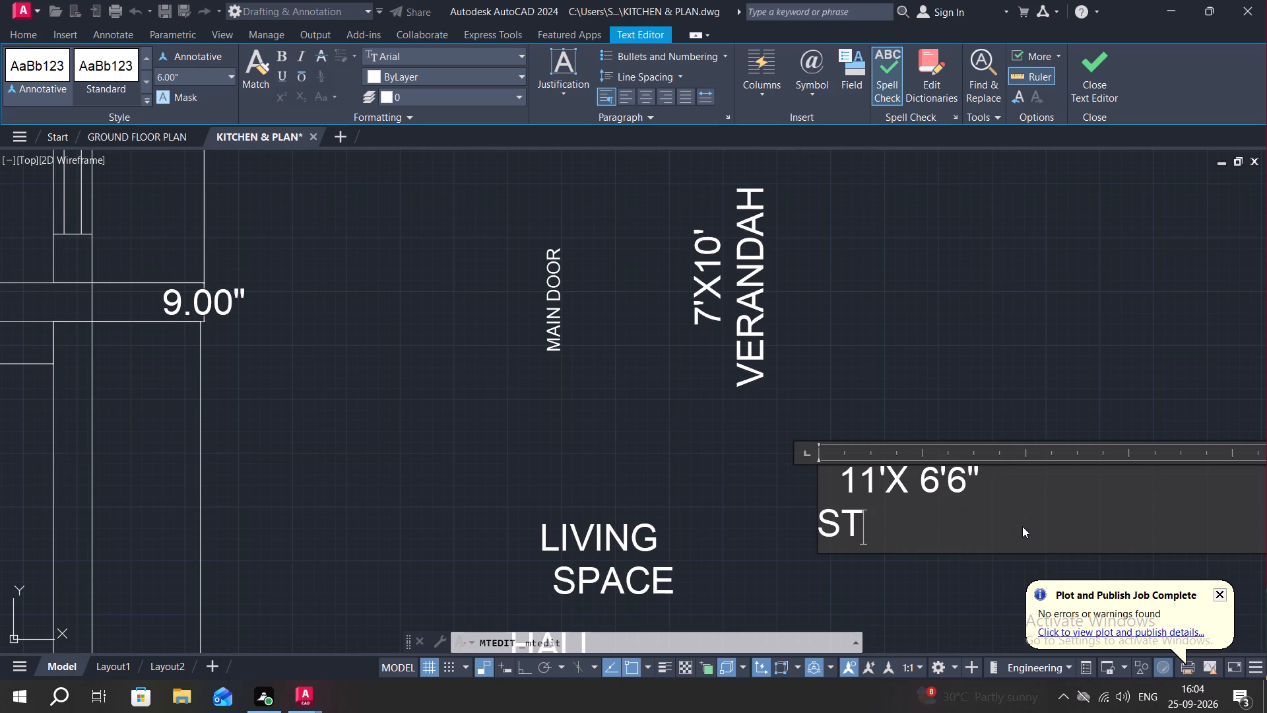
key("a")
type("IN")
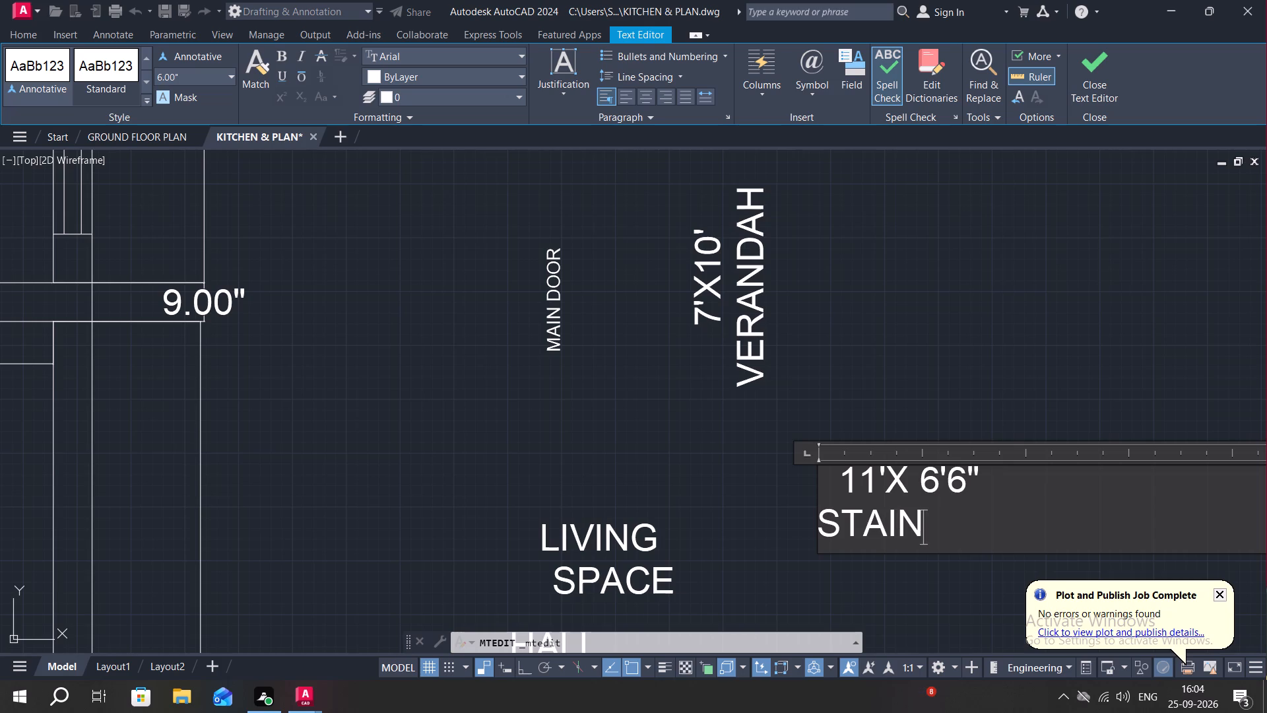
key("s")
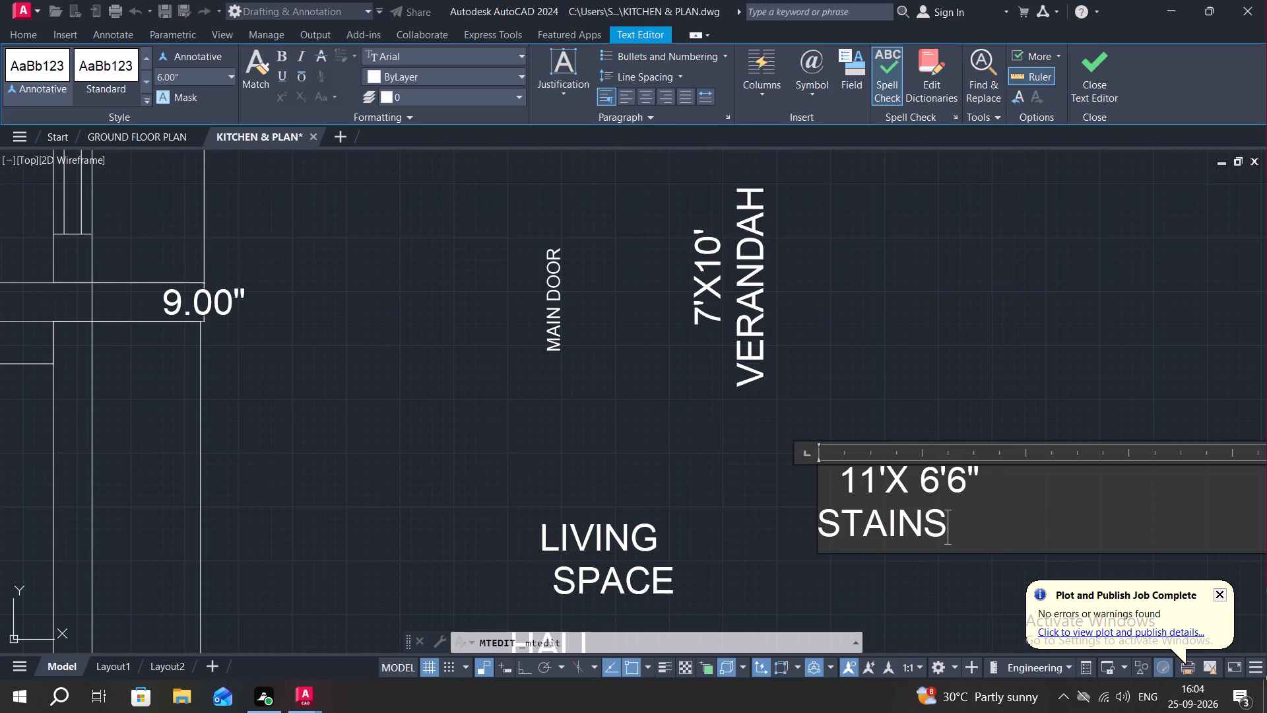
Indent the STAINS line with three leading spaces under 11'X 6'6" and finish the text edit.
scroll(822, 527, "up", 2)
left_click(810, 507)
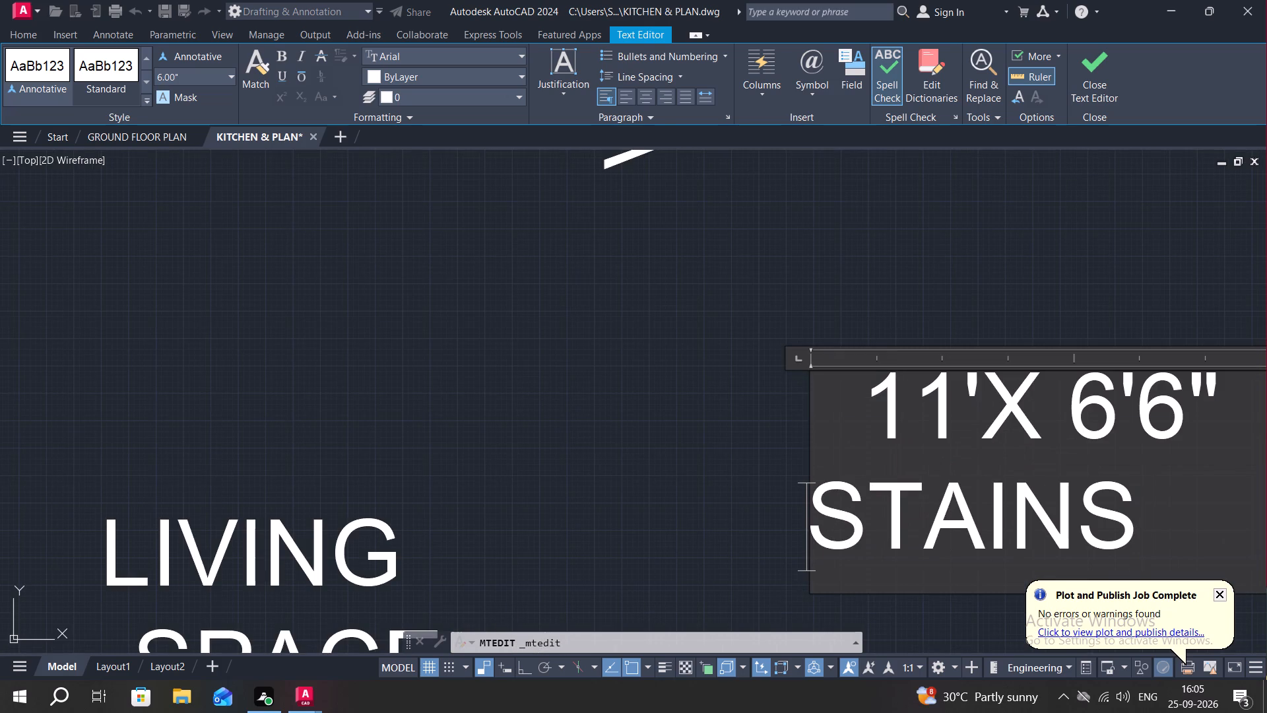
key("Return")
key("space")
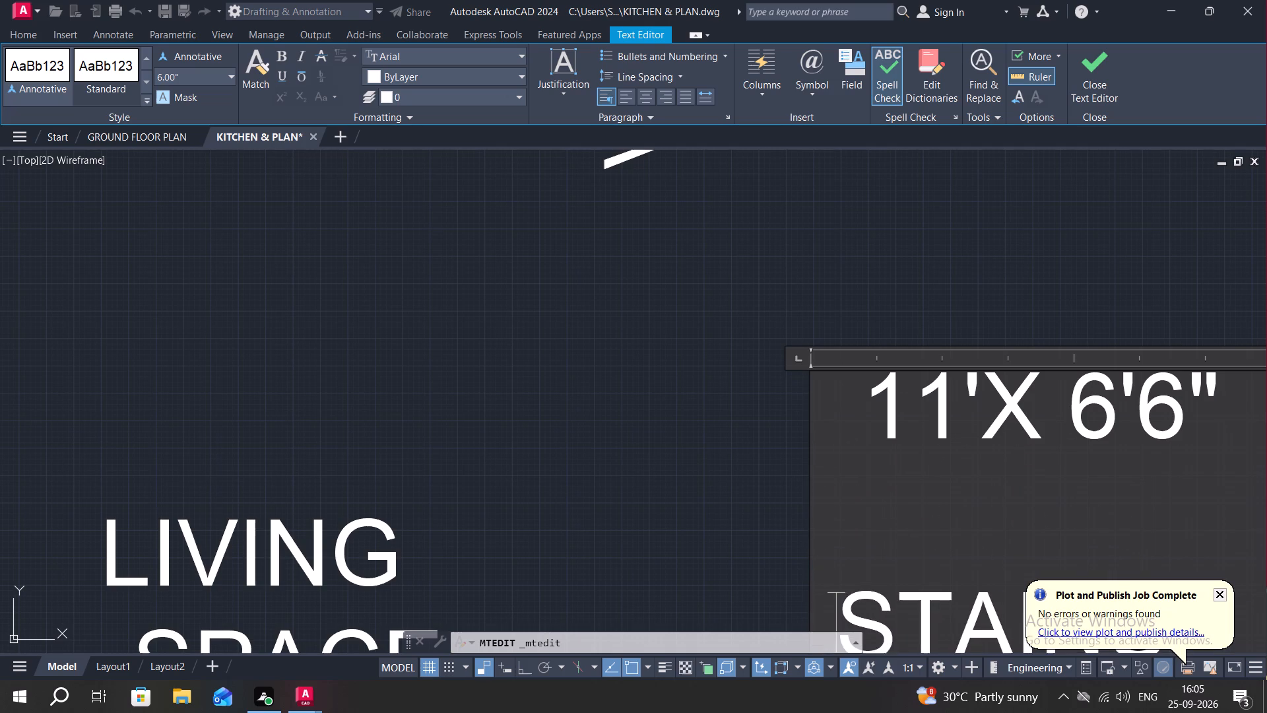
key("space")
key("space")
key("Return")
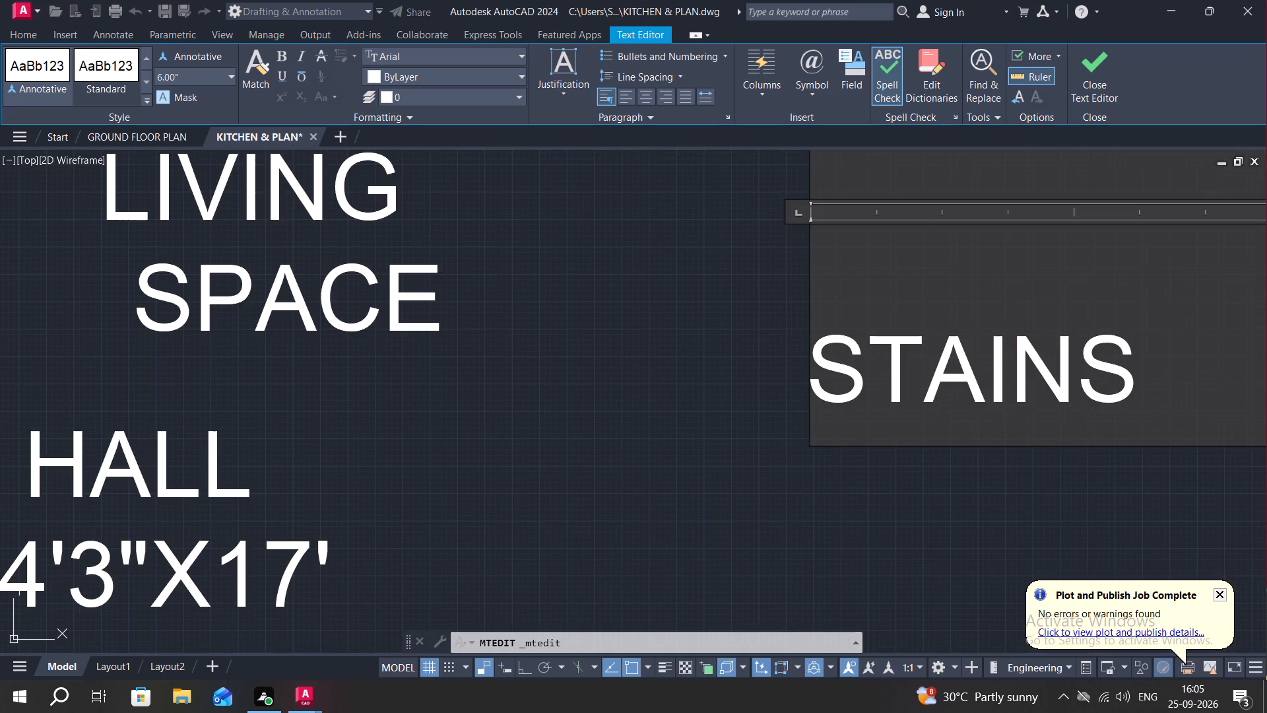
scroll(810, 506, "down", 2)
key("BackSpace")
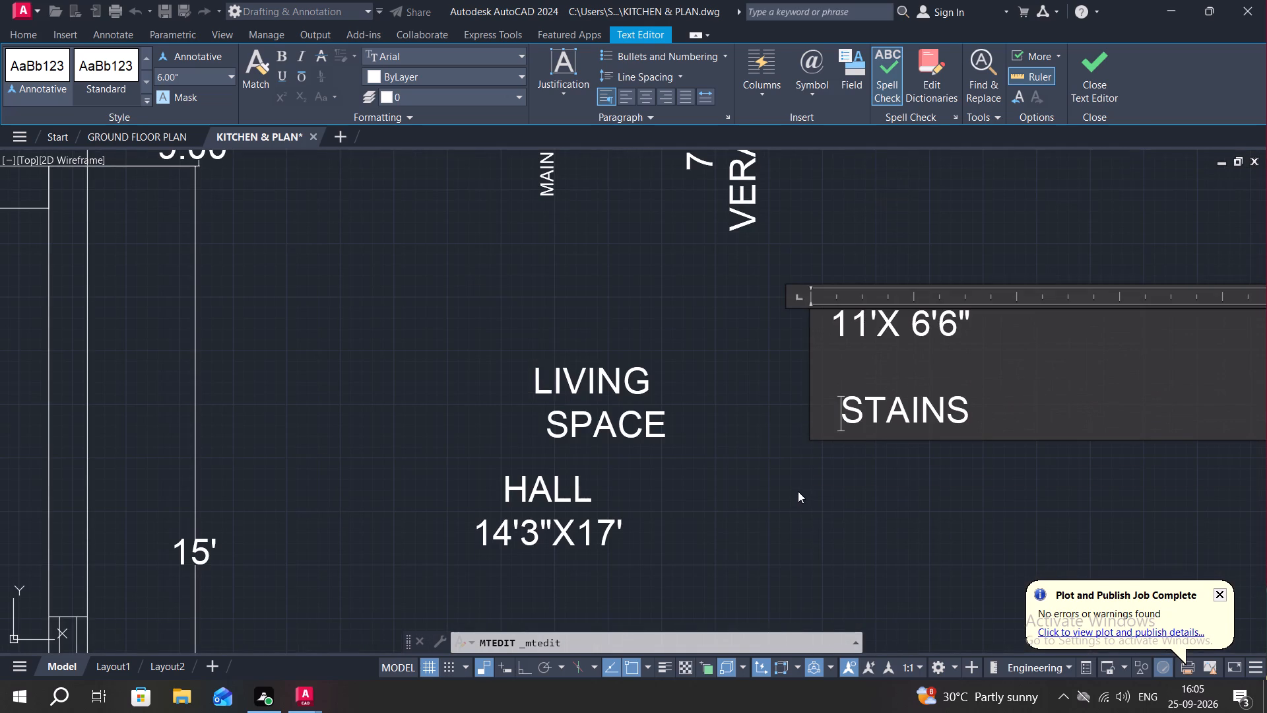
key("BackSpace")
key("BackSpace")
key("BackSpace")
key("BackSpace")
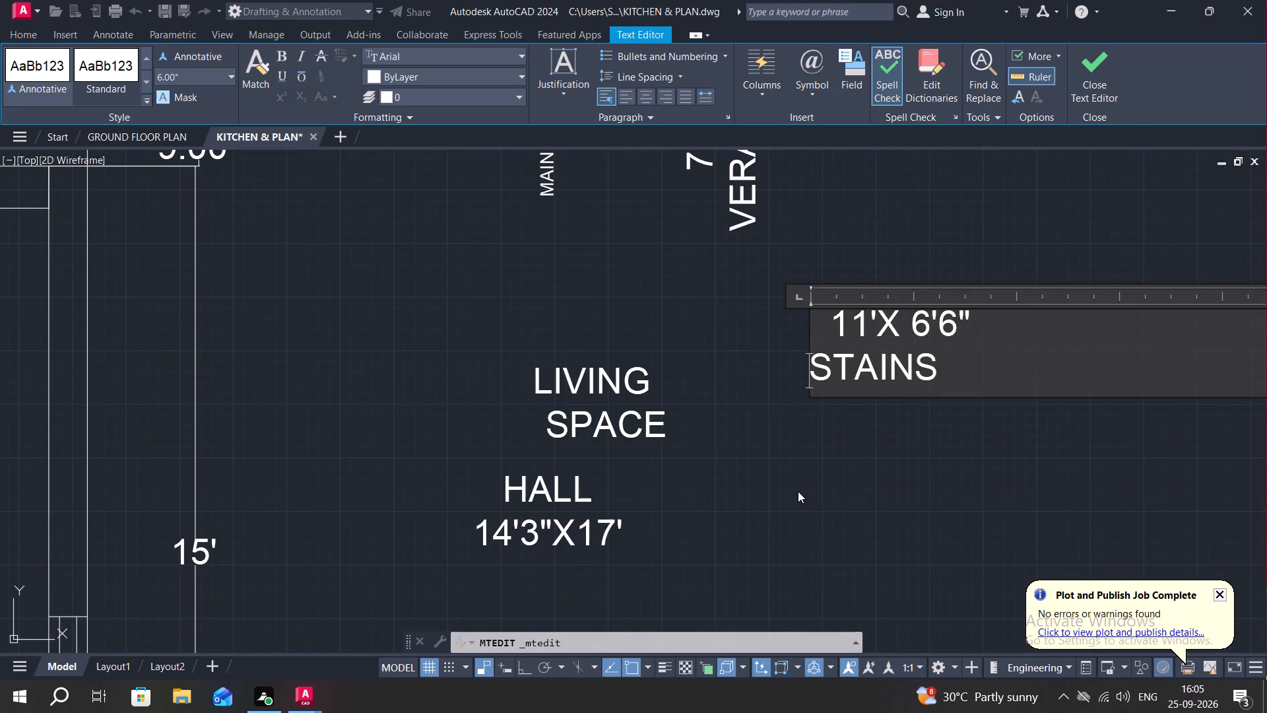
key("space")
key("space")
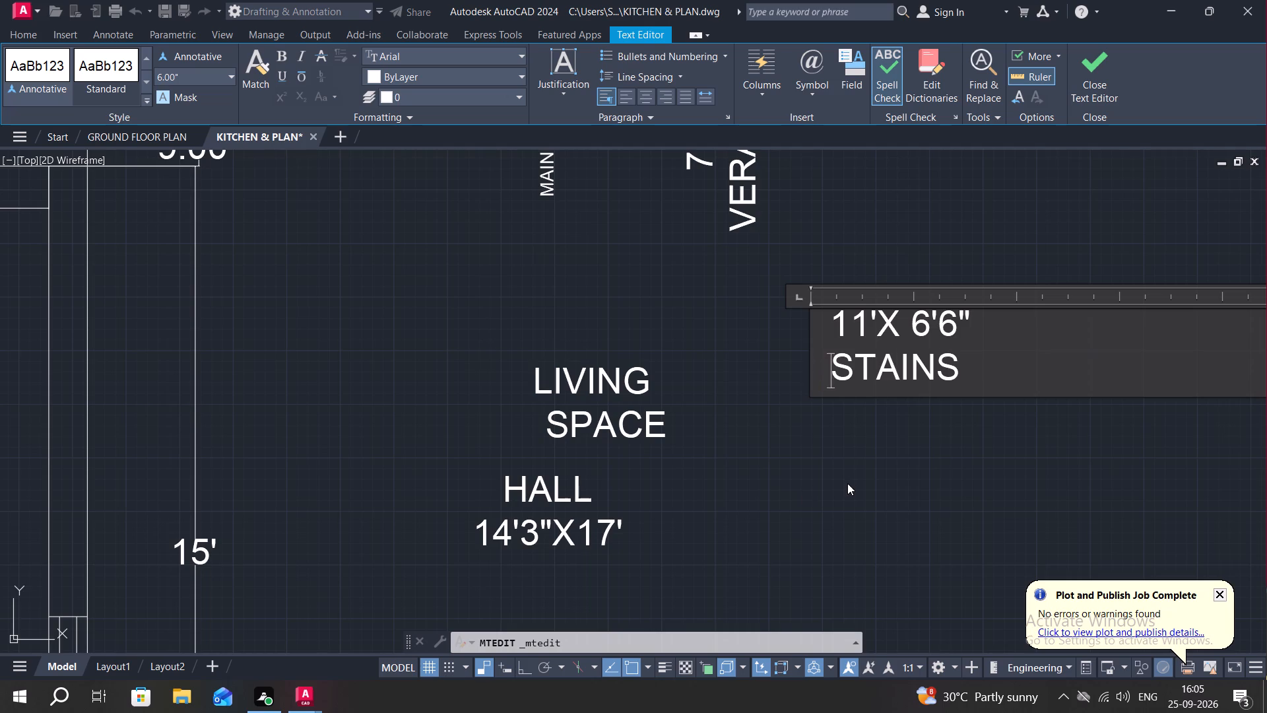
key("space")
left_click(870, 459)
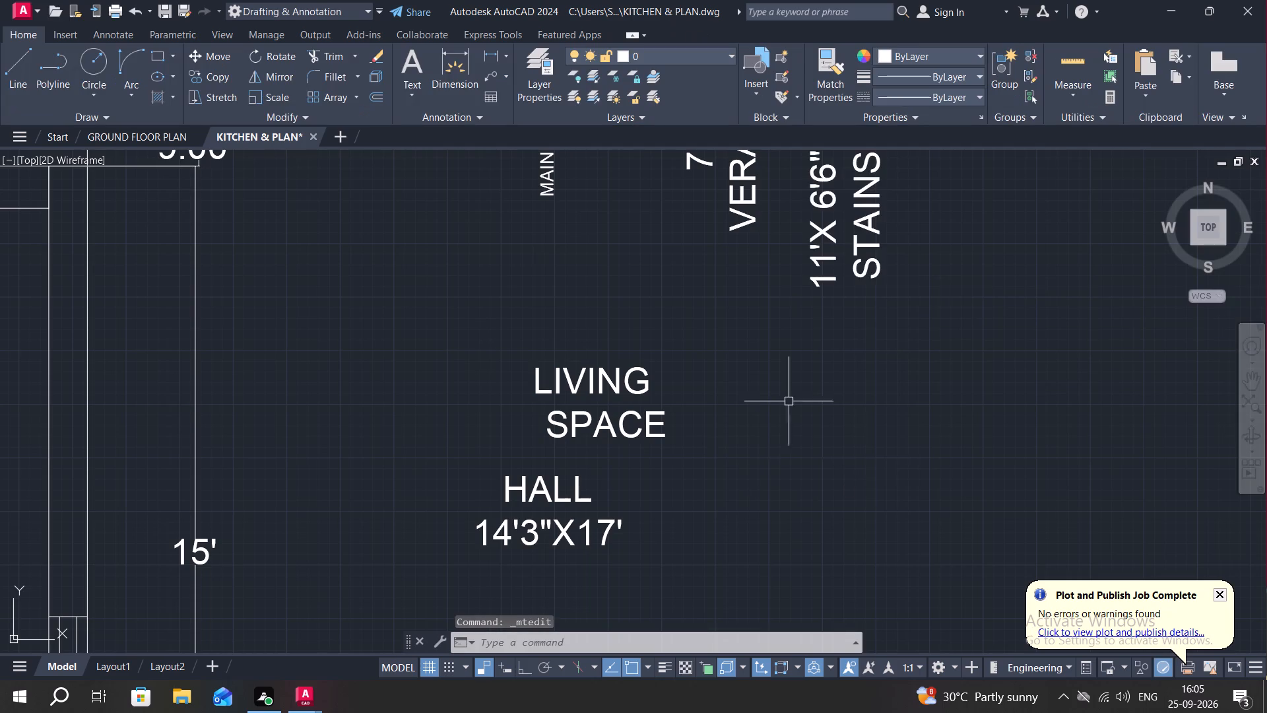
Copy the LIVING SPACE label into the empty space to the lower right of the HALL 14'3"X17' label beneath it.
scroll(789, 401, "down", 2)
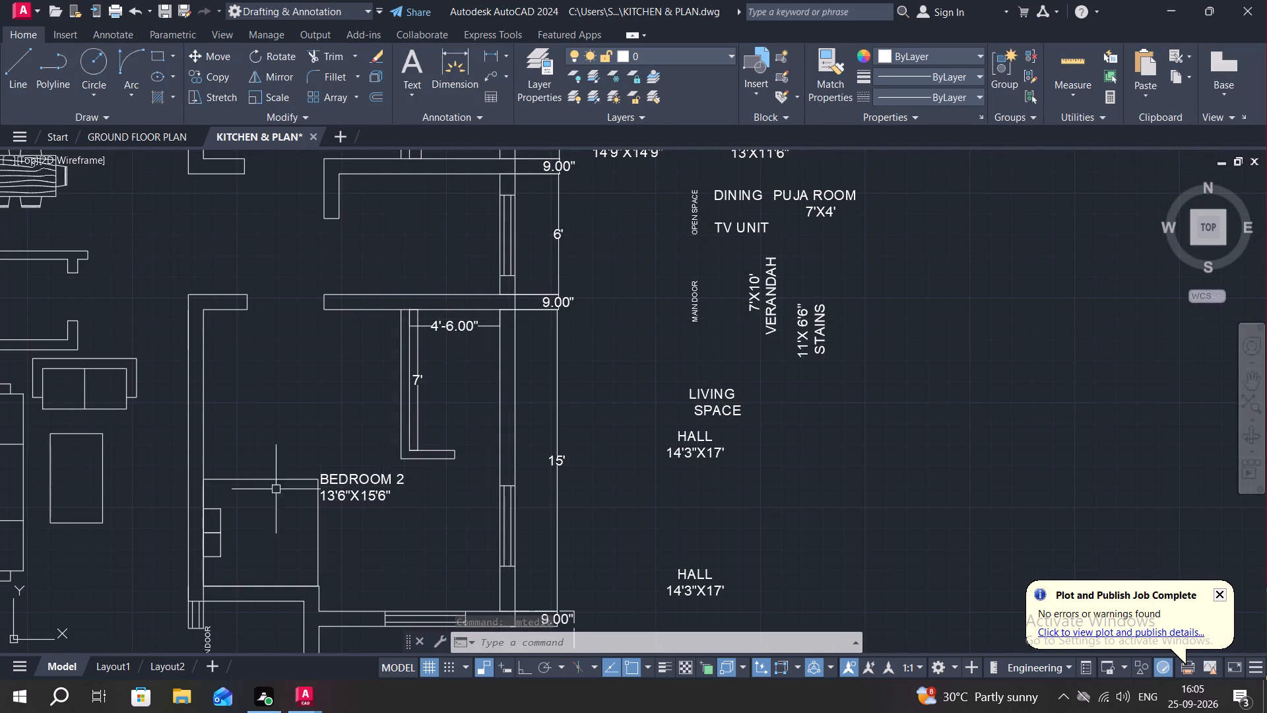
type("CO")
key("space")
left_click(713, 412)
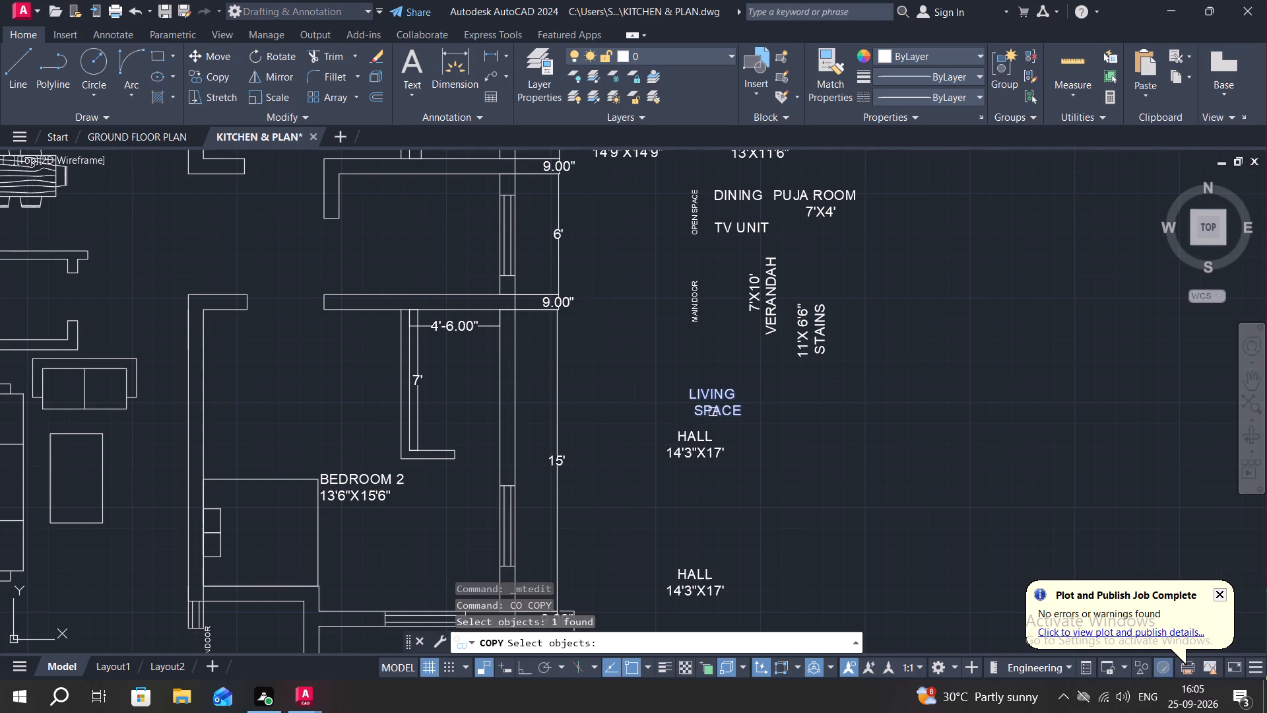
right_click(713, 412)
left_click(713, 411)
left_click(823, 500)
Open the LIVING SPACE copy for editing and replace LIVING with ENTRANCE on the first line.
double_click(831, 480)
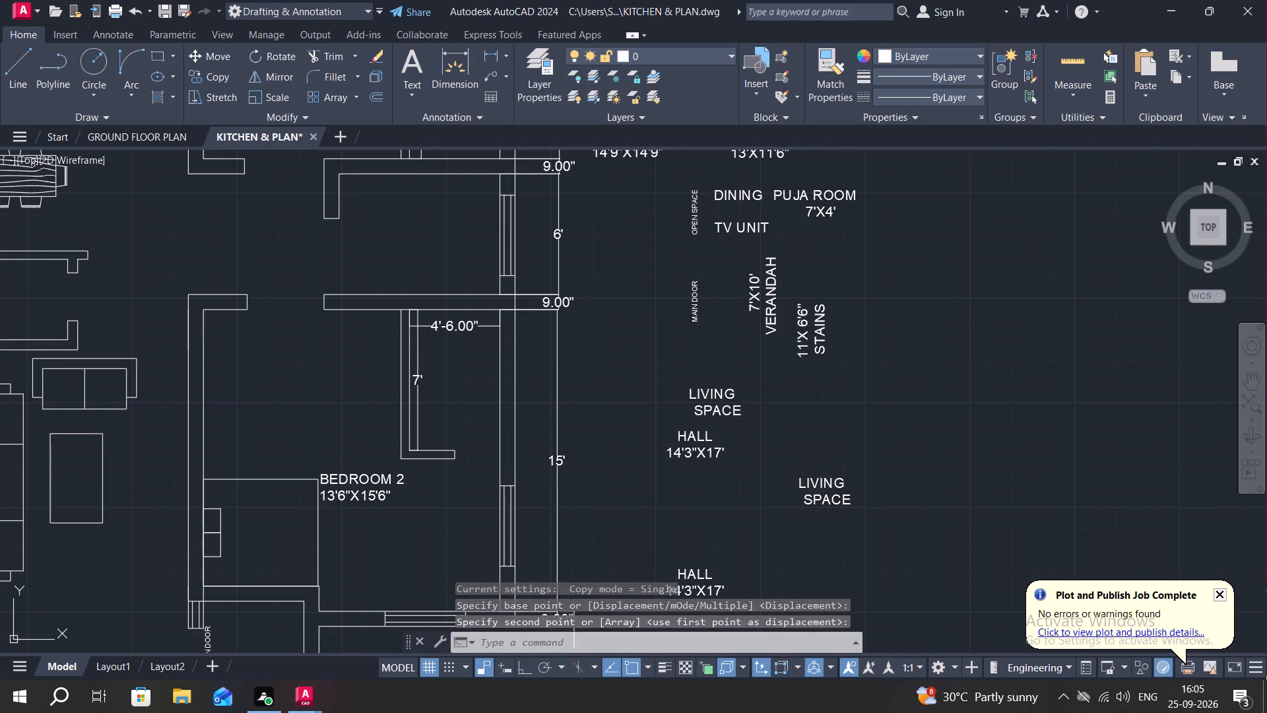
scroll(831, 480, "up", 3)
left_click(889, 499)
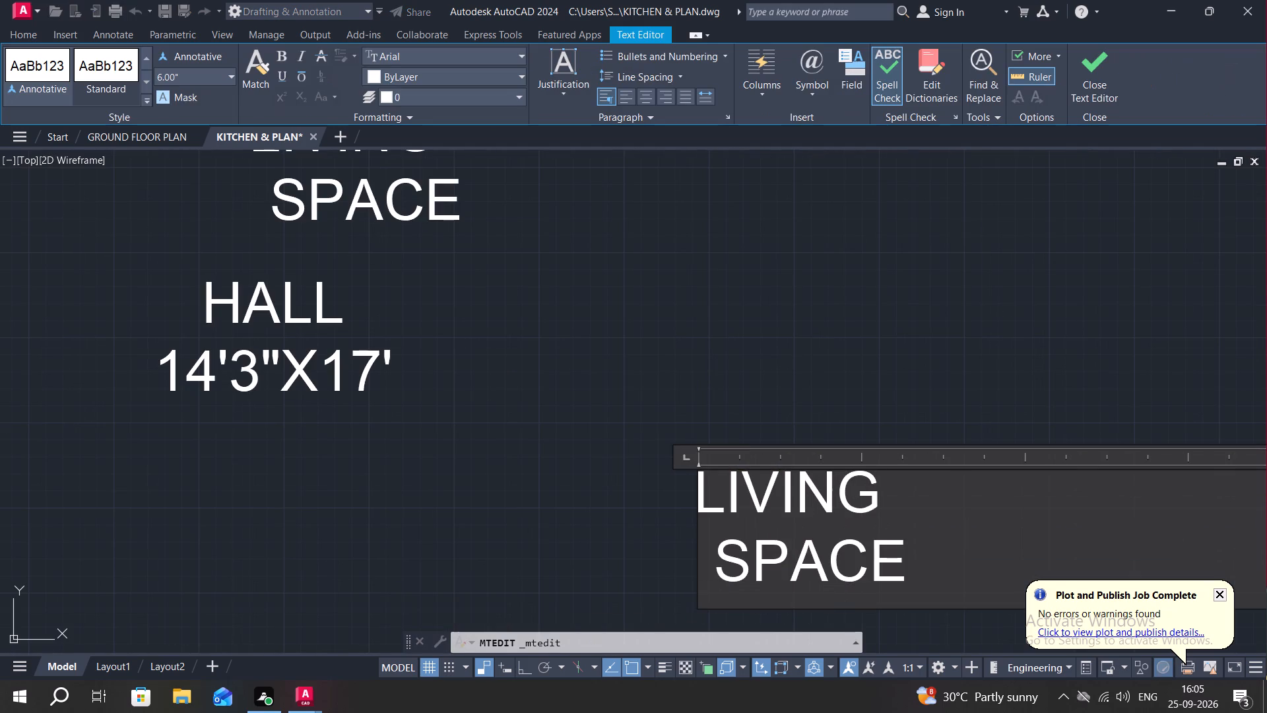
key("BackSpace")
key("BackSpace")
key("BackSpace")
key("BackSpace")
key("BackSpace")
key("BackSpace")
key("BackSpace")
key("BackSpace")
key("BackSpace")
key("BackSpace")
type("ENTRANCE")
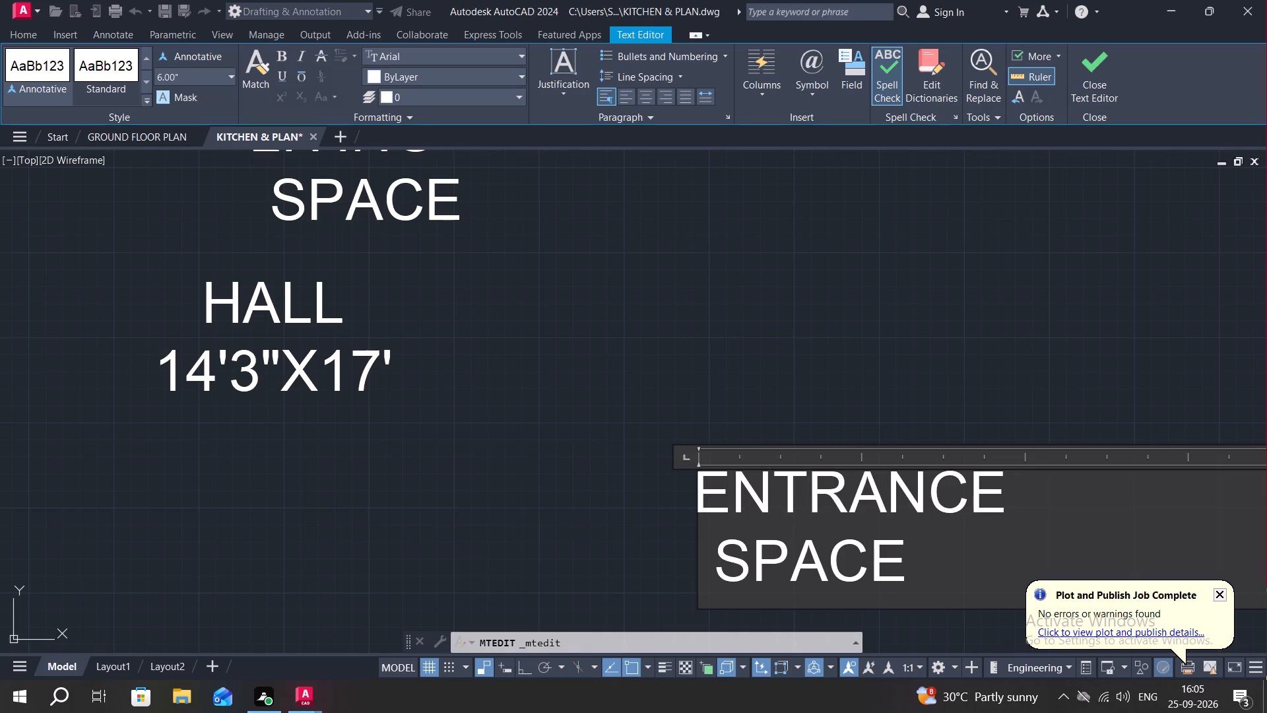
Replace SPACE with STAIRS on the second line under ENTRANCE.
left_click(917, 560)
key("BackSpace")
key("BackSpace")
key("BackSpace")
key("BackSpace")
key("BackSpace")
key("BackSpace")
key("BackSpace")
key("BackSpace")
key("BackSpace")
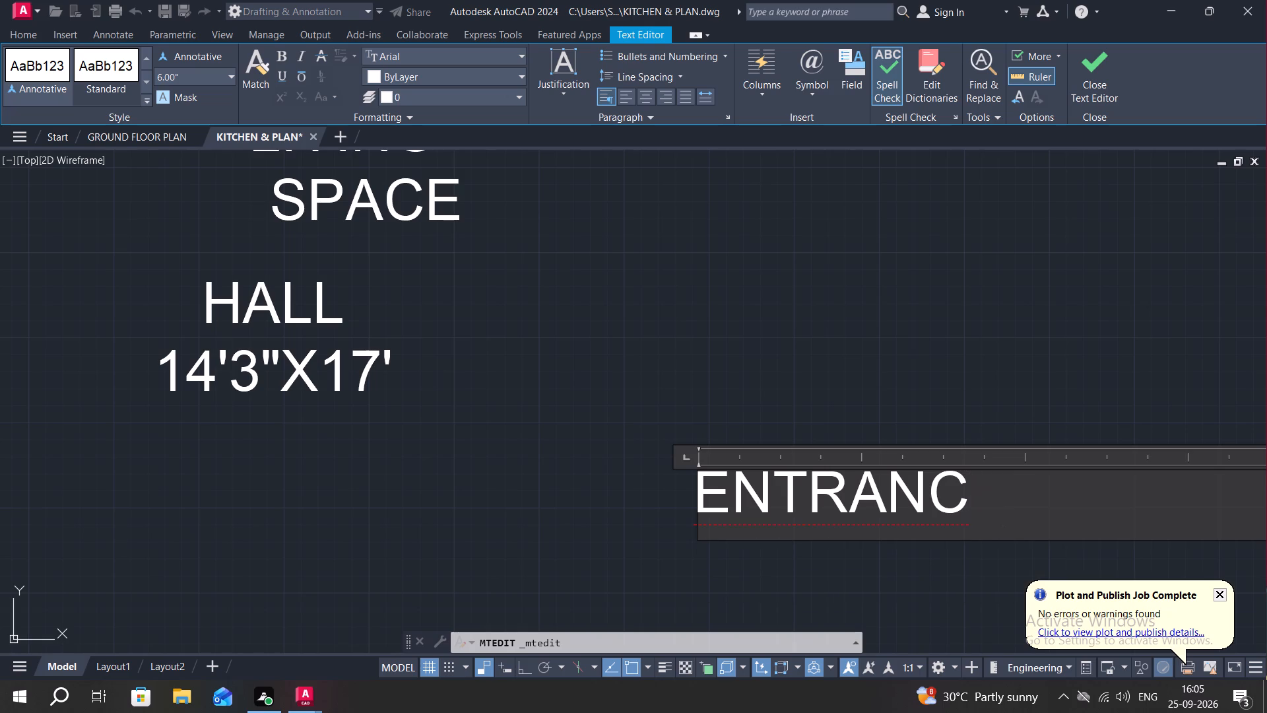
key("e")
key("Return")
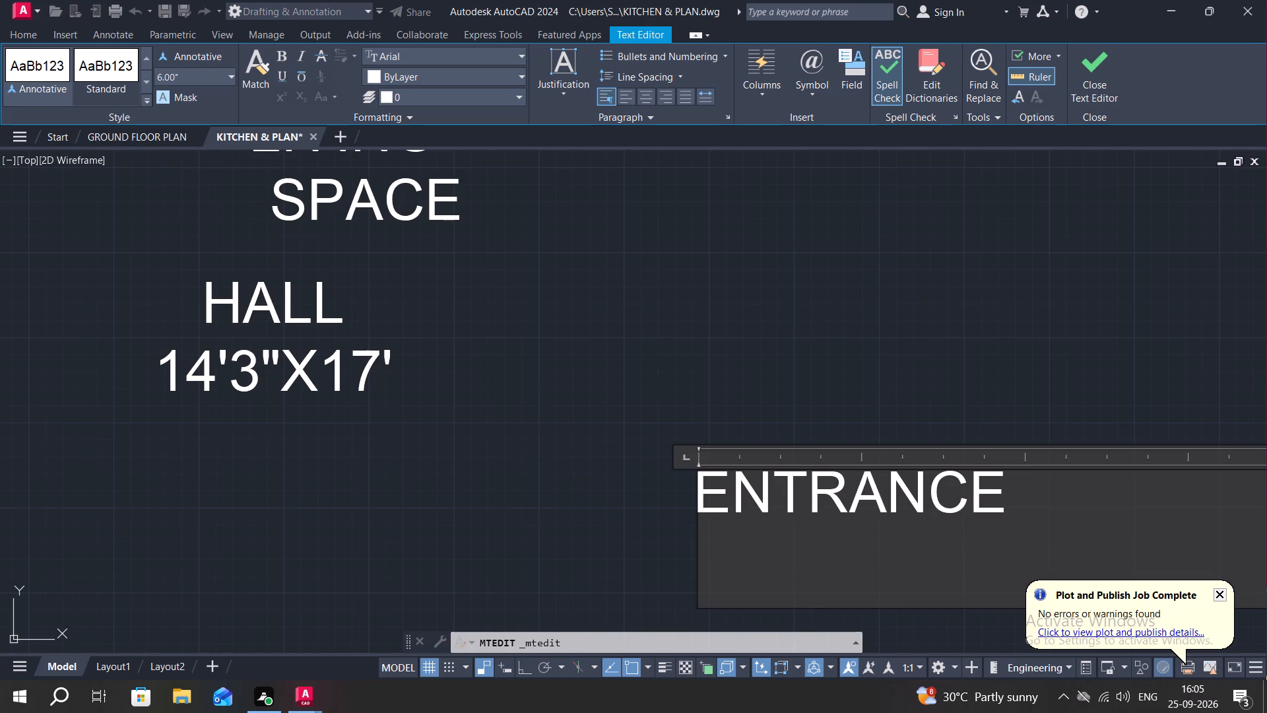
type("ST")
type("AI")
type("RS")
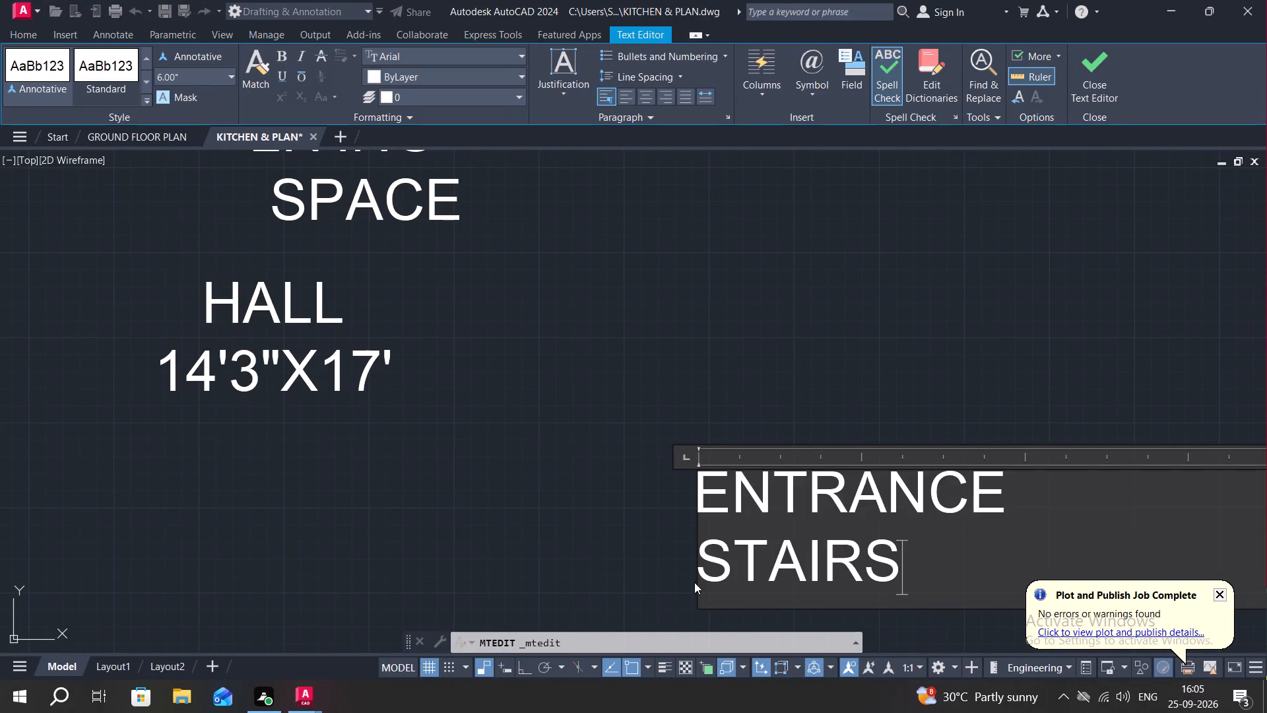
Indent the STAIRS line with four leading spaces to centre it under ENTRANCE, and finish the text edit.
left_click(698, 559)
key("space")
key("space")
key("space")
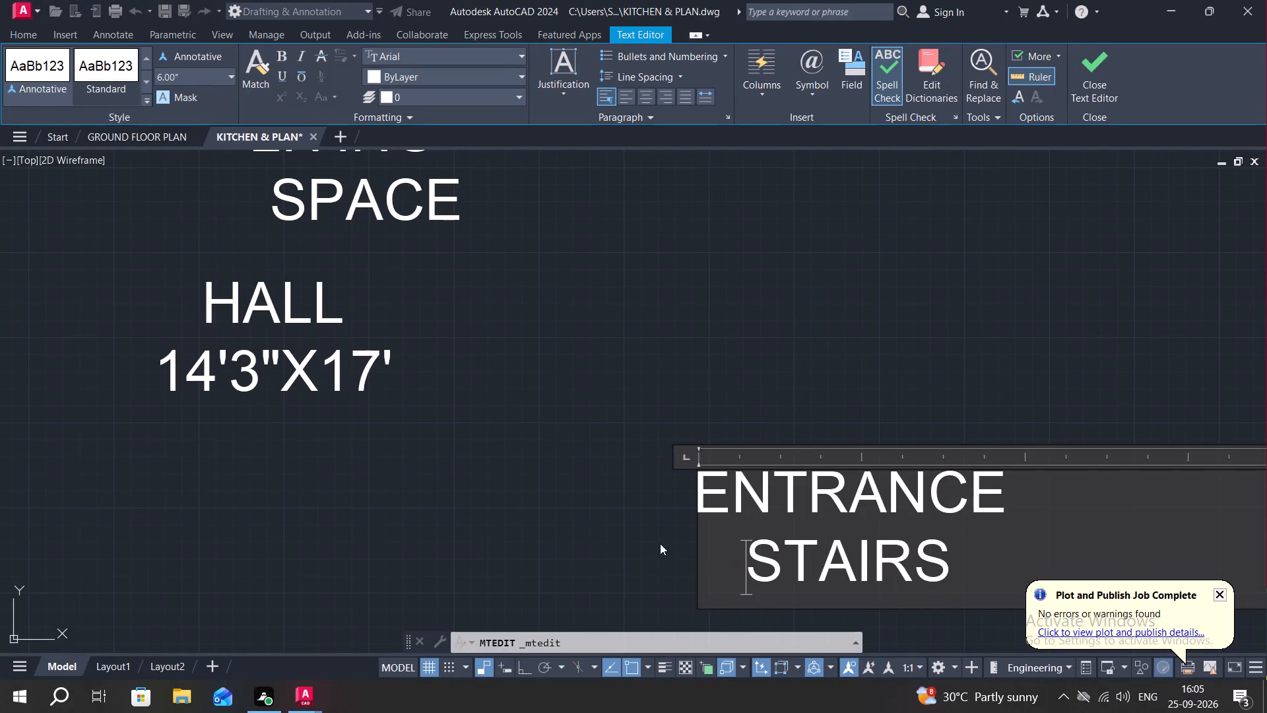
key("space")
left_click(690, 555)
Offset the bottom and right dashed lines of the outline below BEDROOM 2 inward by 3'.
scroll(766, 491, "down", 2)
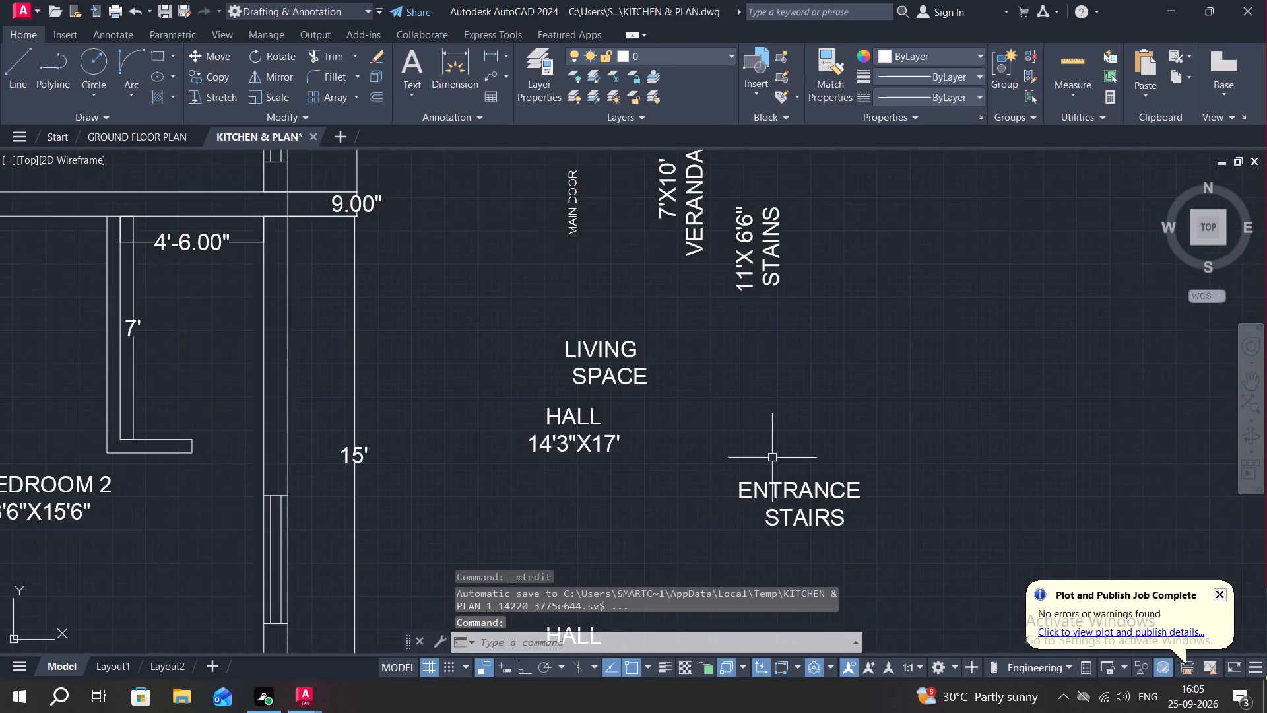
scroll(774, 450, "down", 2)
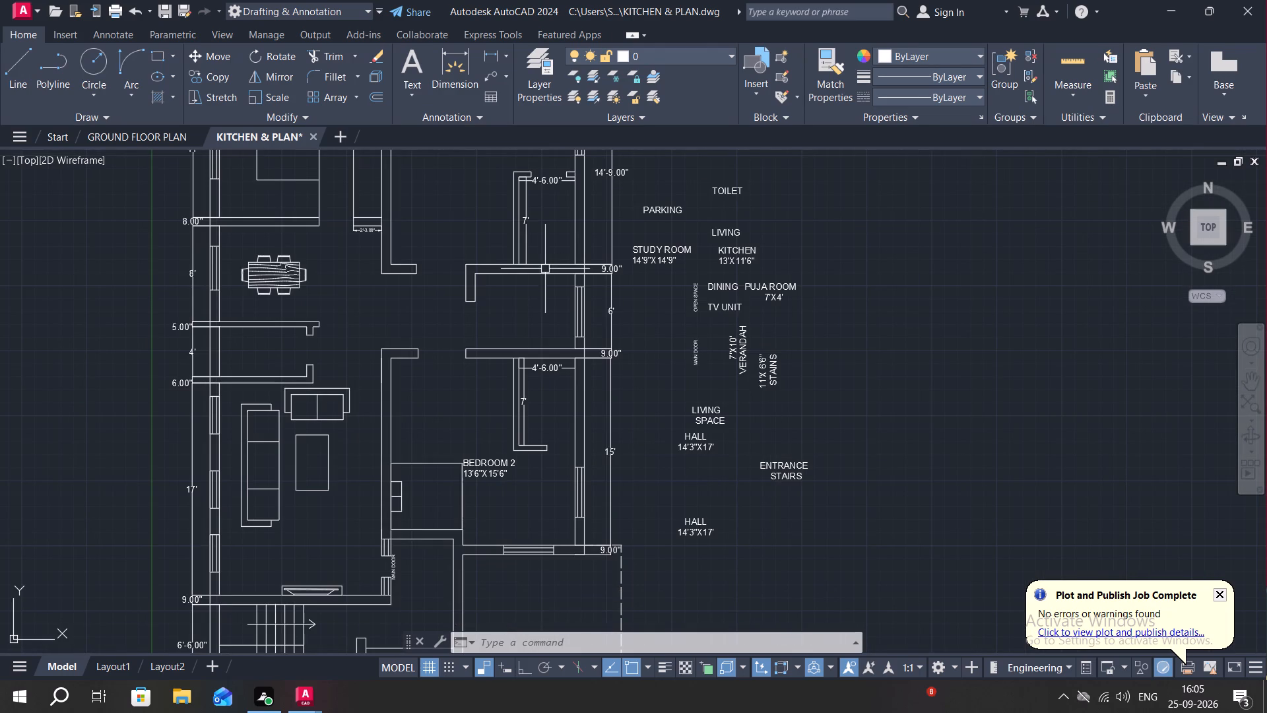
middle_click_drag(577, 442, 579, 258)
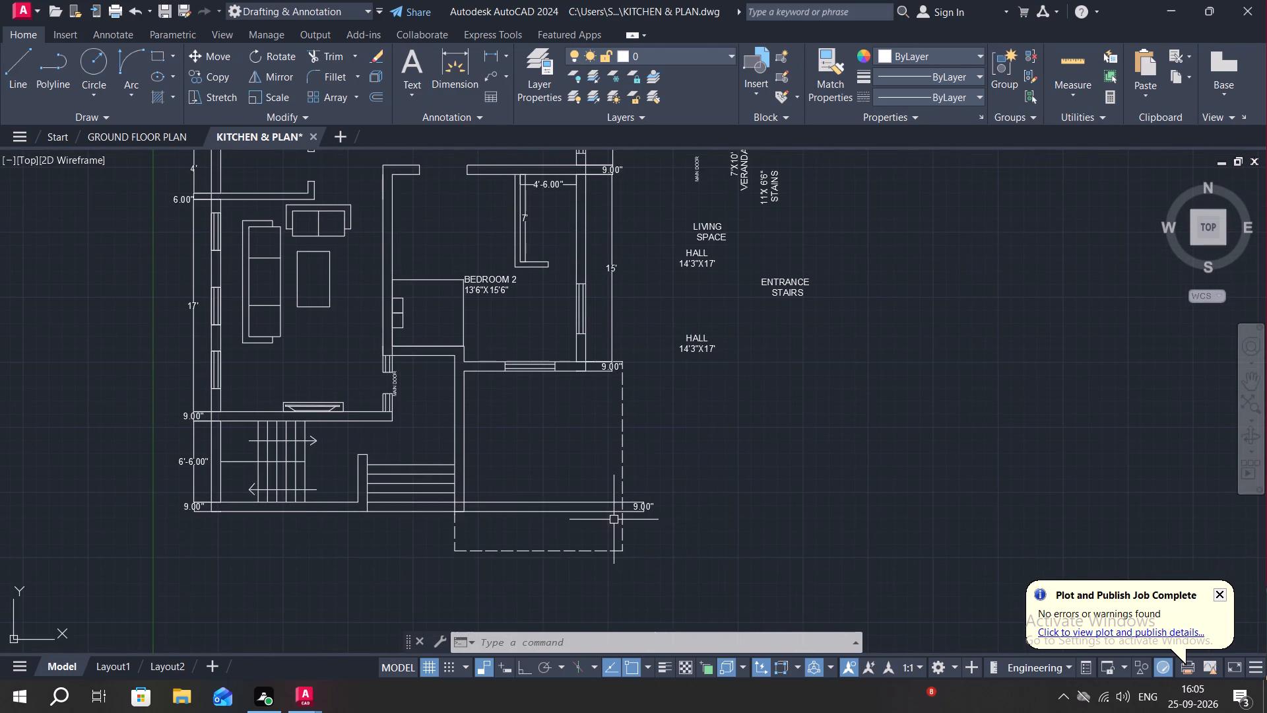
middle_click_drag(613, 520, 619, 440)
scroll(583, 481, "up", 3)
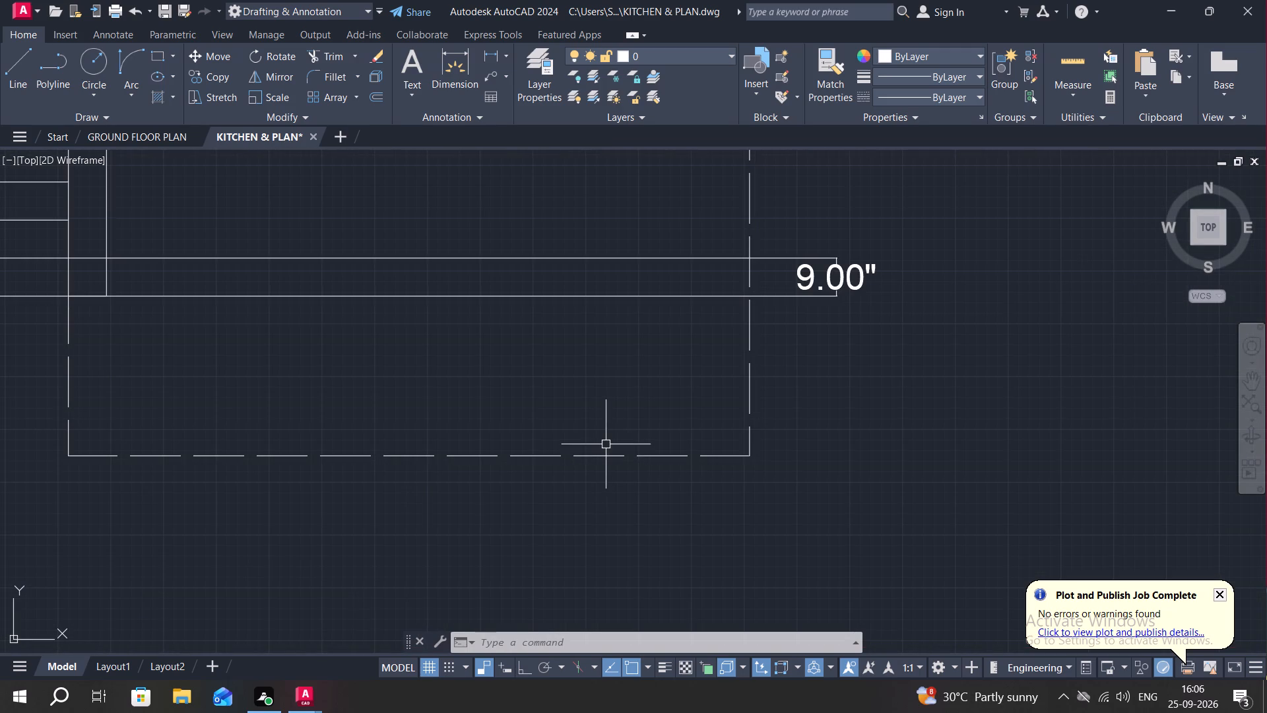
type("O 3")
key("apostrophe")
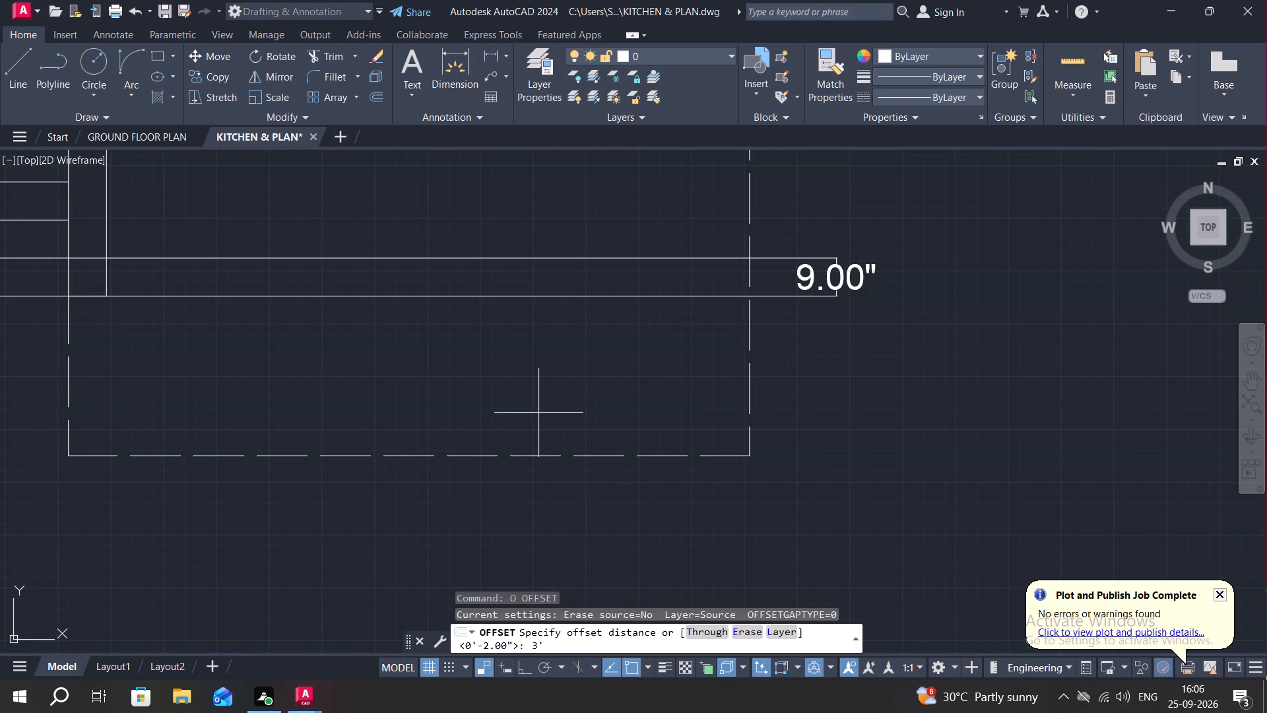
key("space")
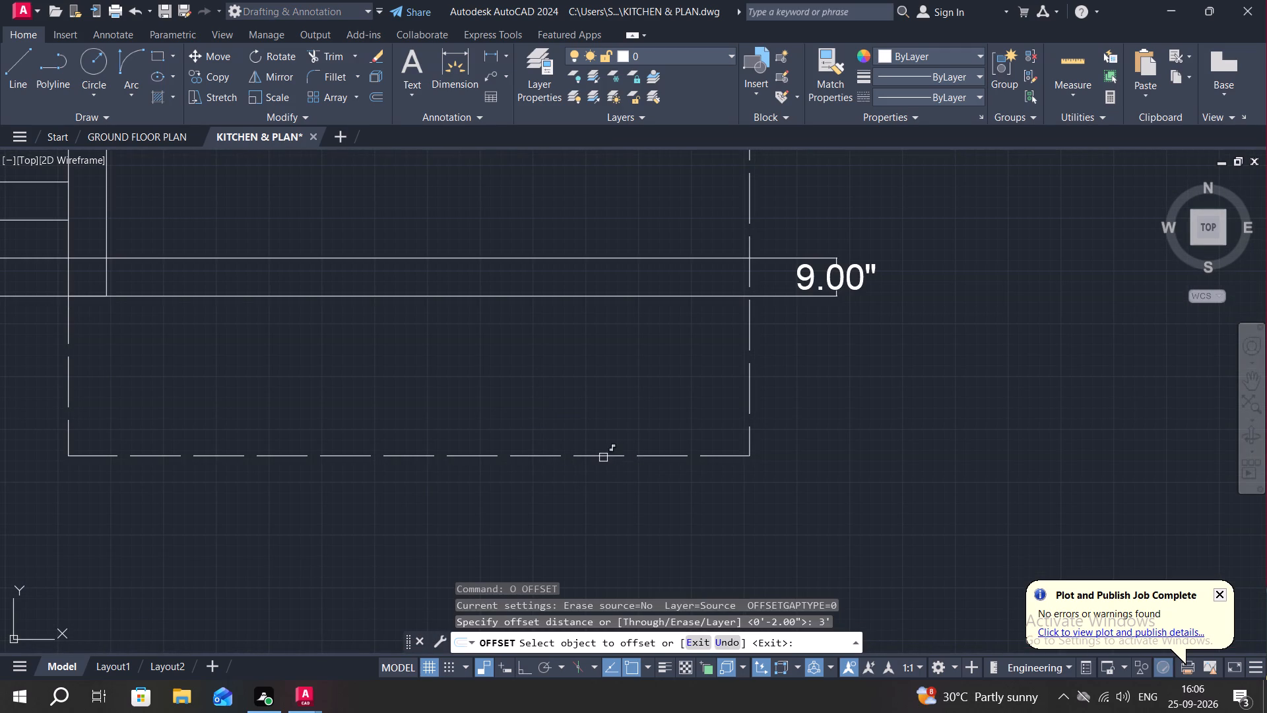
left_click(603, 458)
left_click(587, 382)
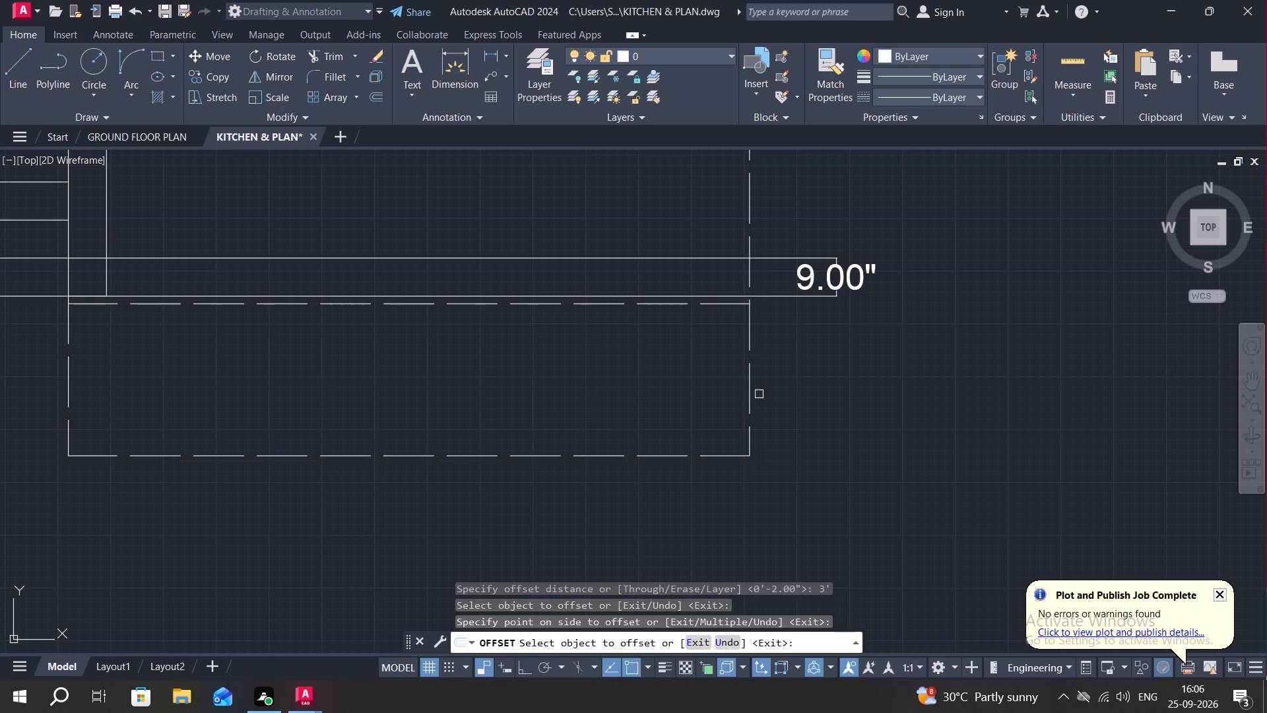
left_click(749, 389)
left_click(646, 386)
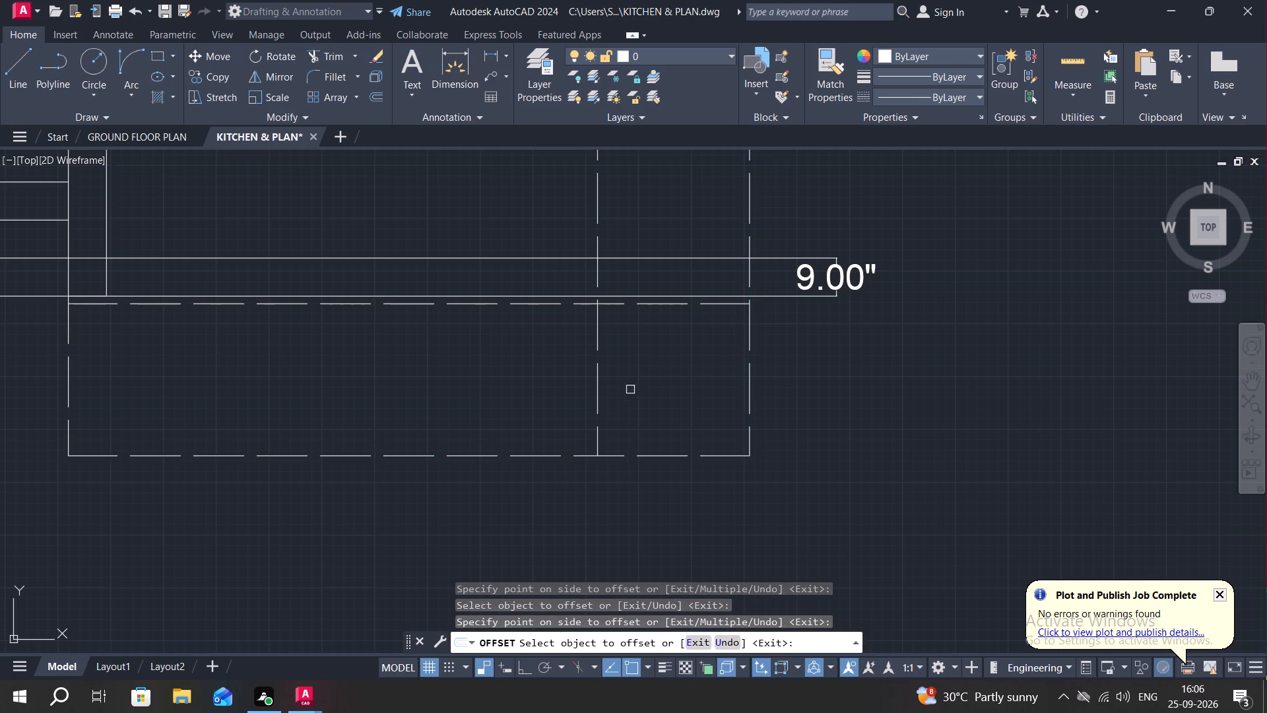
key("Escape")
Trim the two offset dashed lines back to their intersection, leaving a square at the outline's lower-right corner.
type("TR")
key("space")
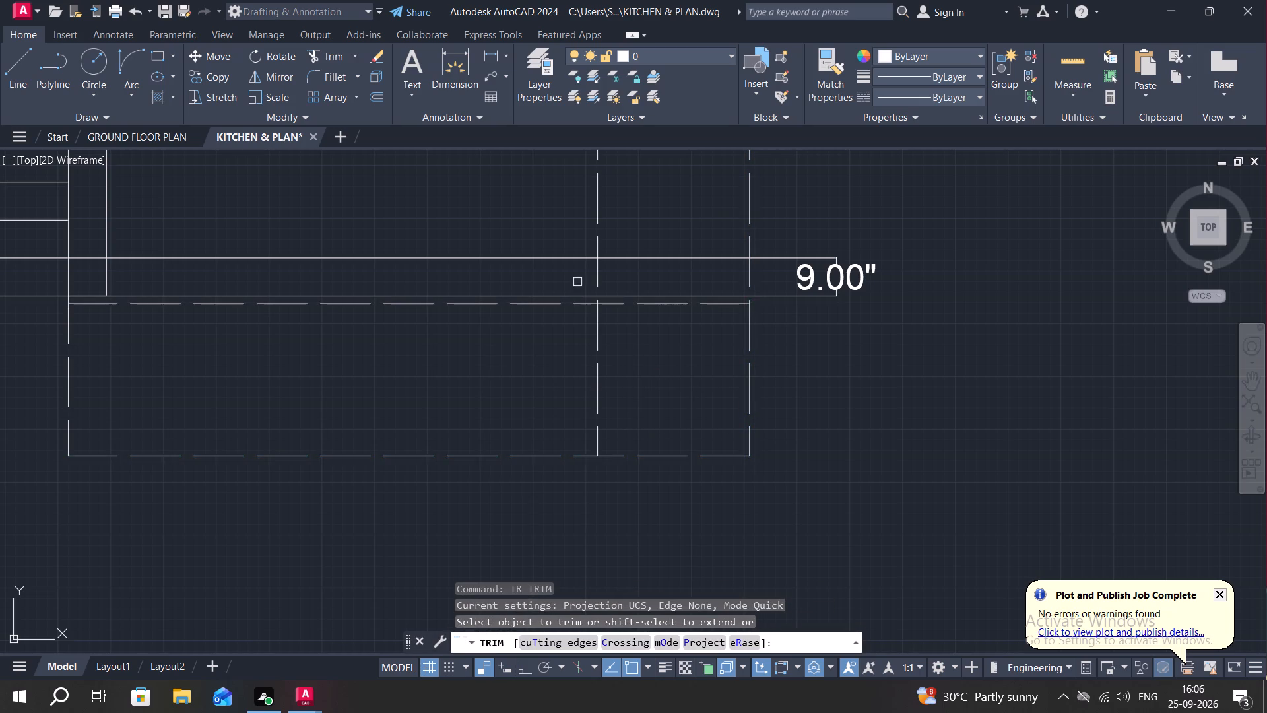
left_click(597, 277)
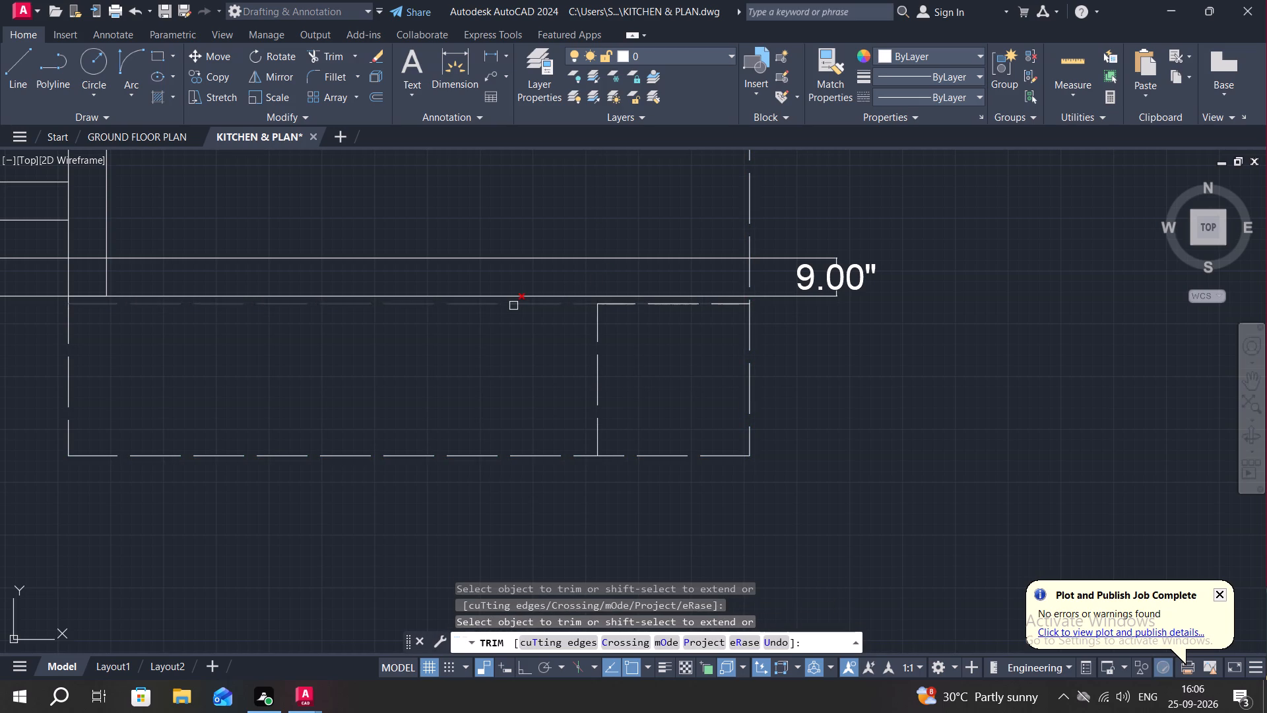
left_click(513, 306)
key("Escape")
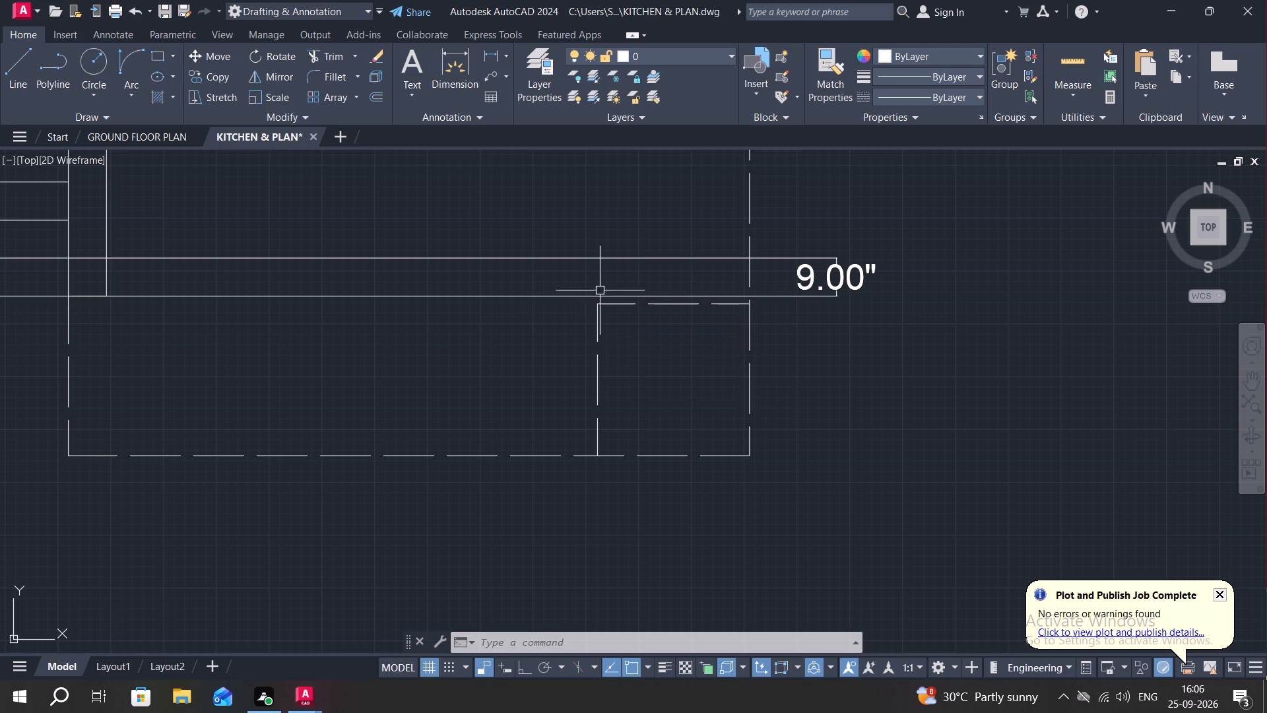
Draw a small column rectangle up and to the left from the corner where the two offset dashed lines meet.
scroll(593, 288, "up", 2)
key("r")
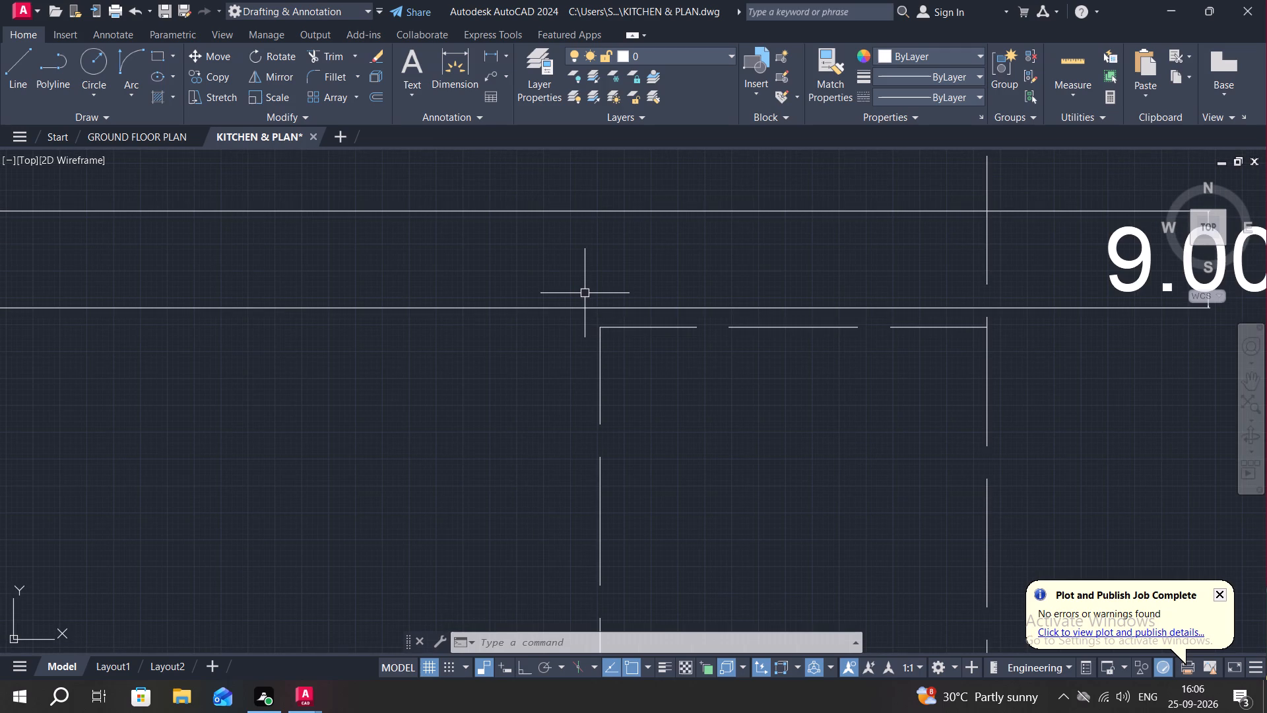
type("EC")
key("space")
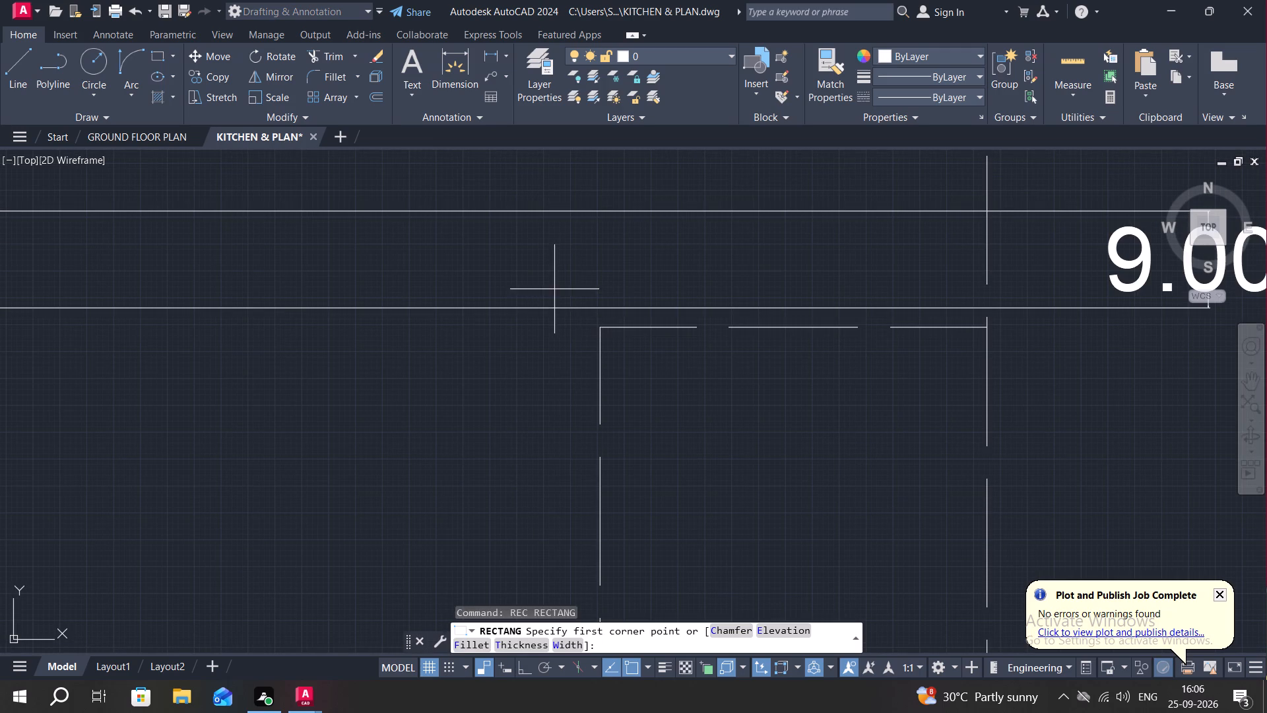
left_click(526, 262)
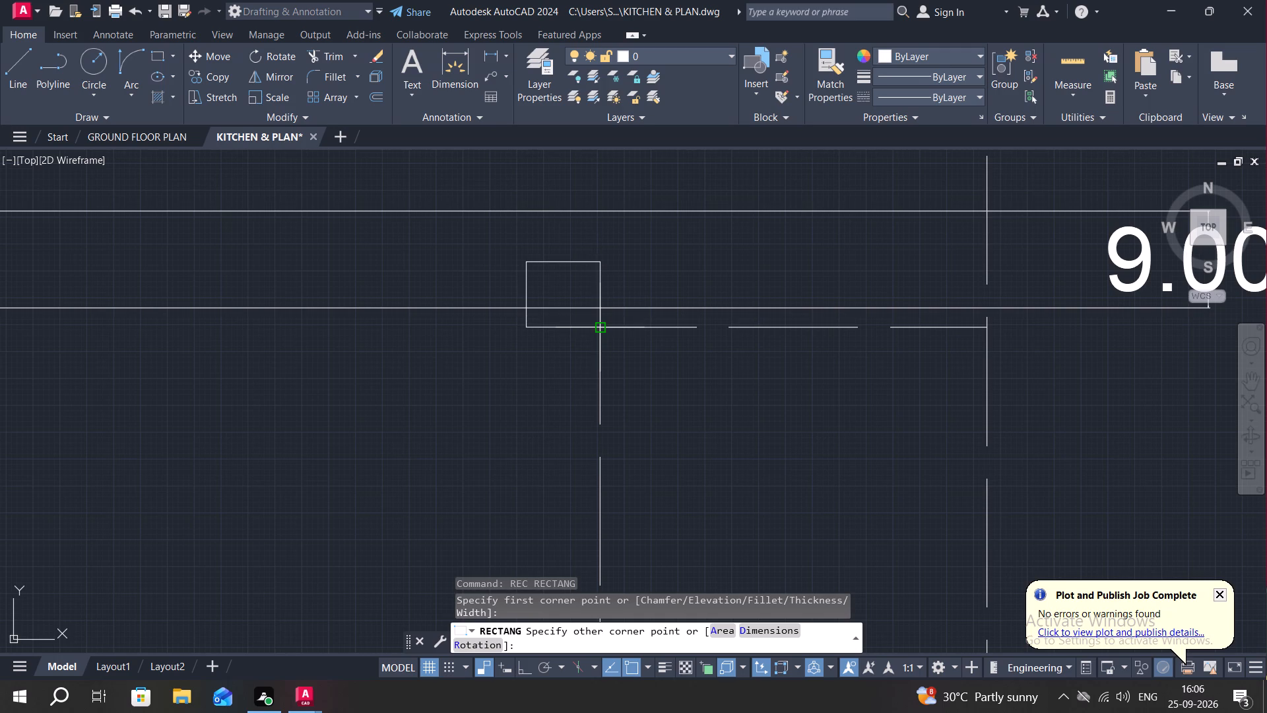
left_click(597, 325)
Draw two crossing diagonal lines between the opposite corners of the small column rectangle.
scroll(566, 284, "up", 1)
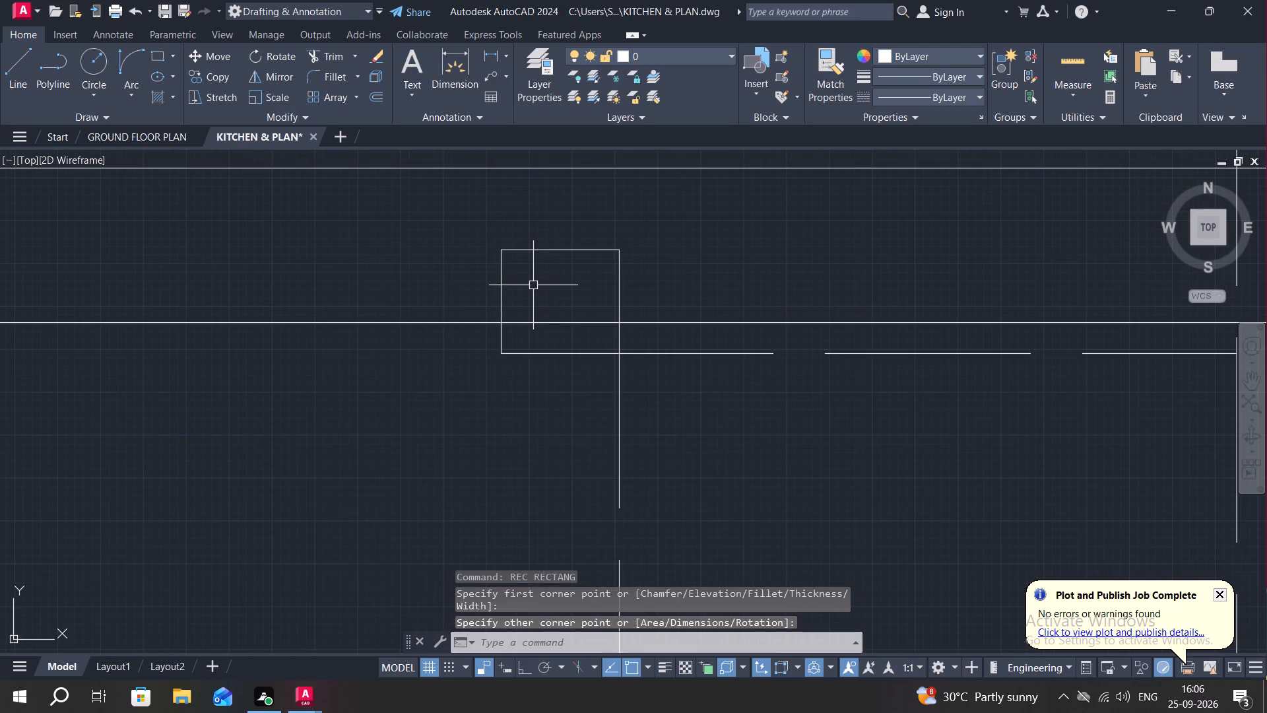
key("l")
key("space")
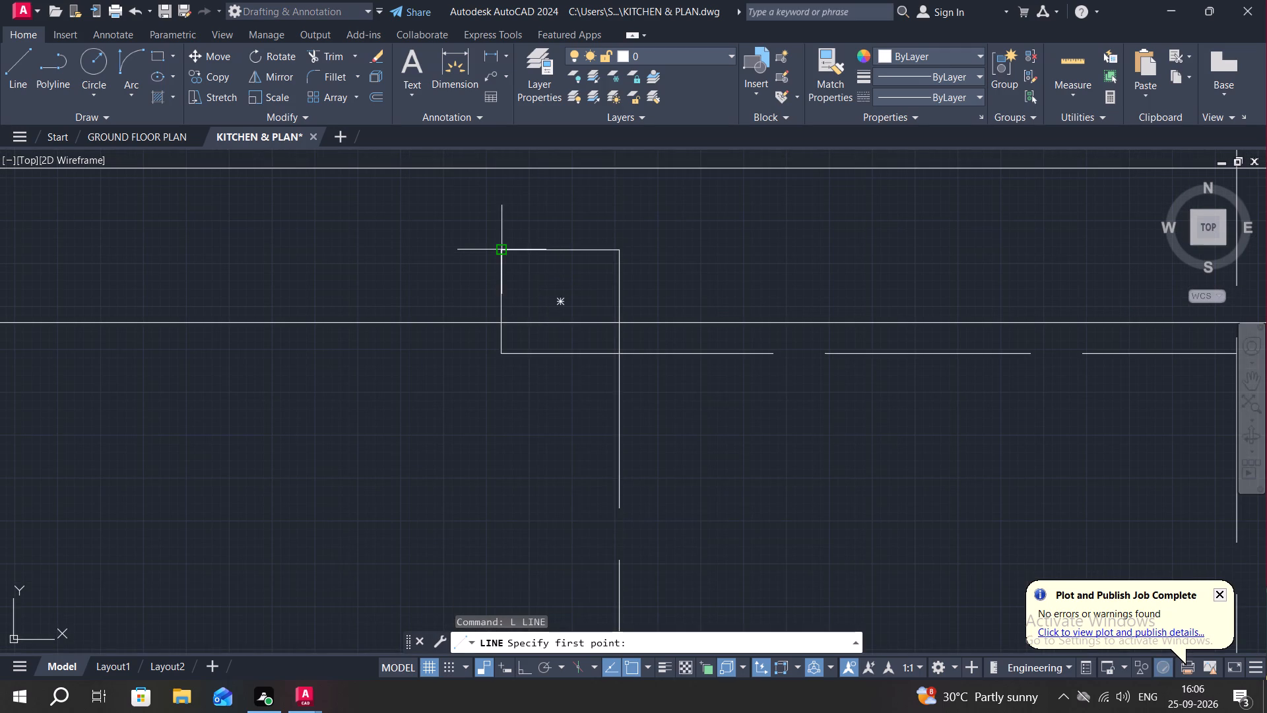
left_click(504, 252)
left_click(618, 351)
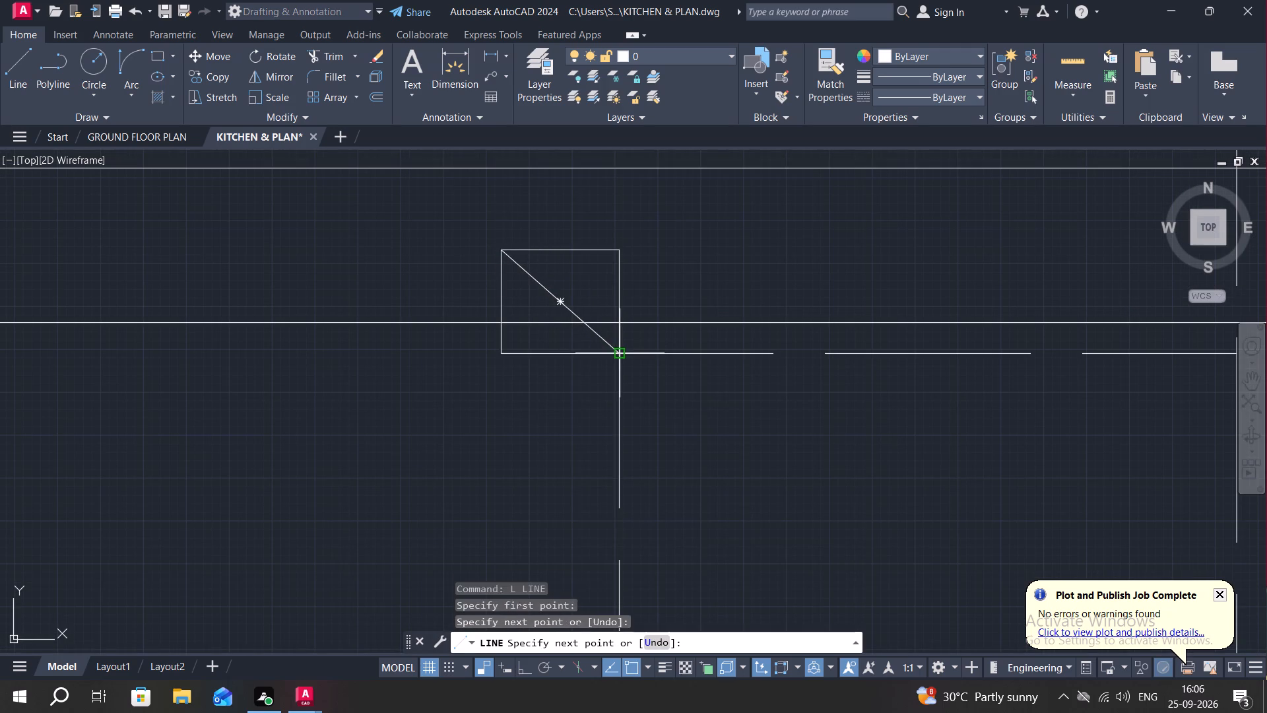
key("Escape")
key("space")
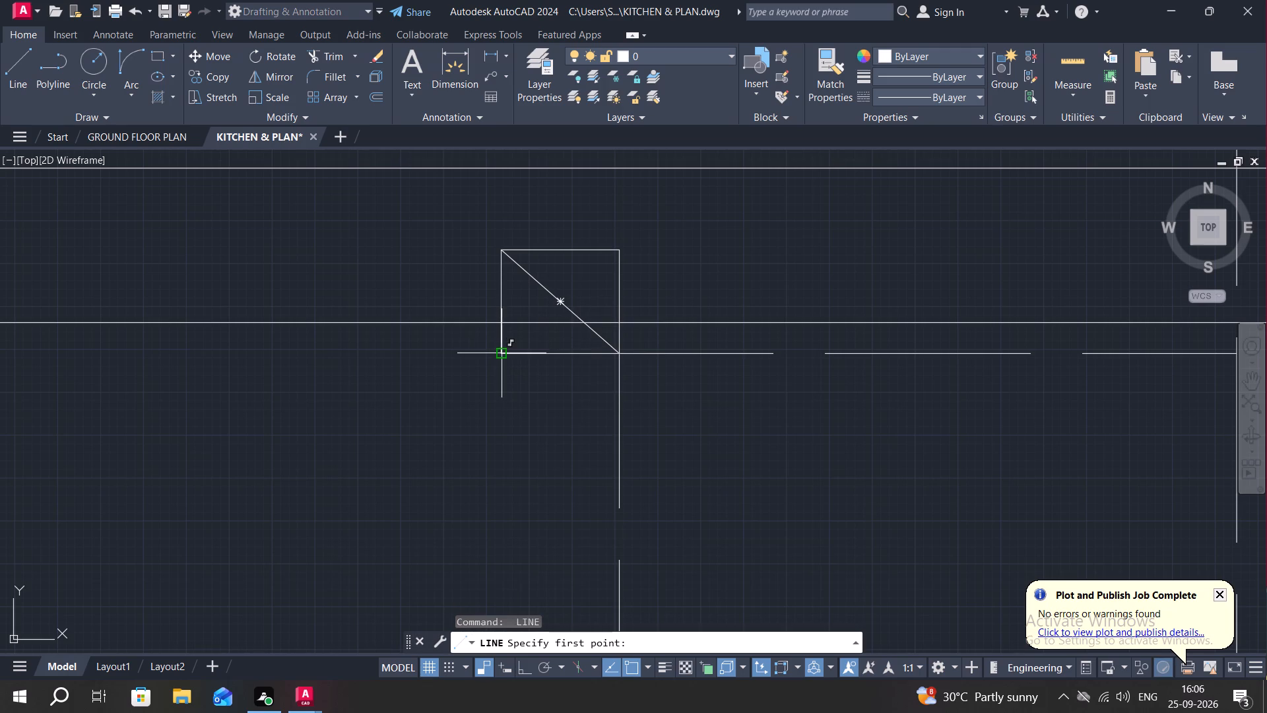
left_click(502, 351)
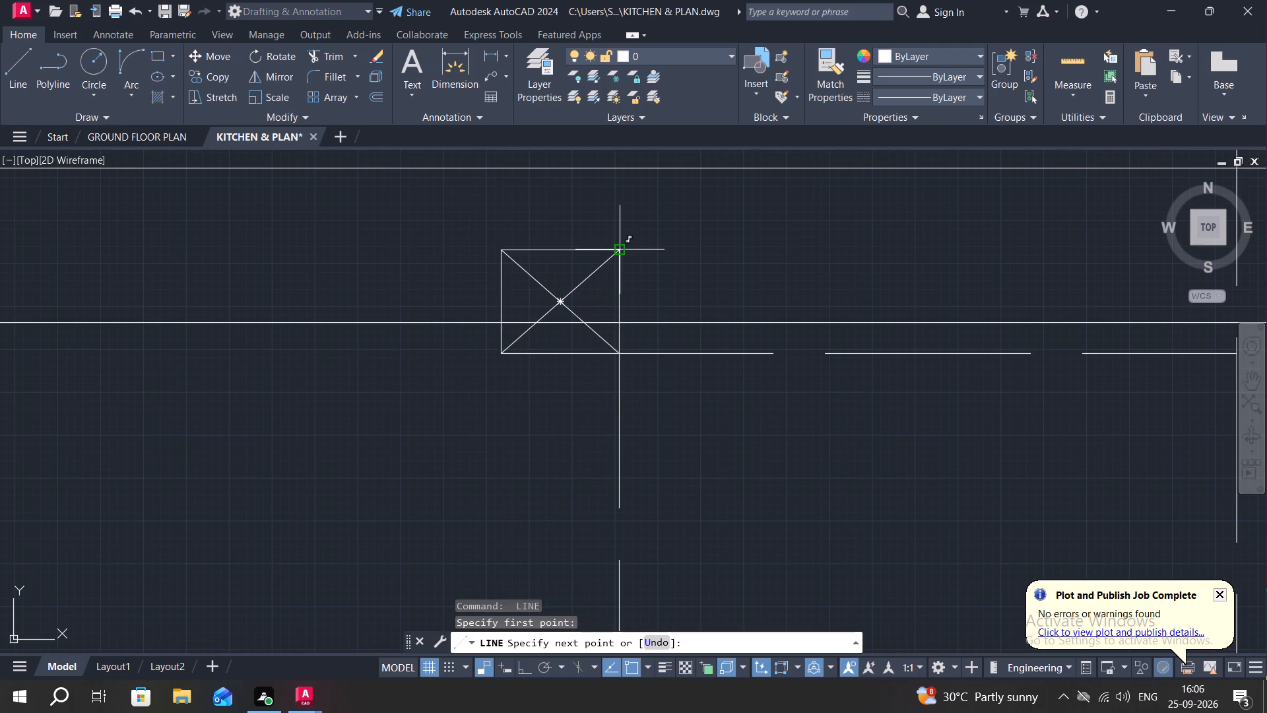
left_click(617, 253)
key("Escape")
Delete the 9.00" dimension whose long extension lines run across the column and dashed outline.
scroll(707, 362, "down", 2)
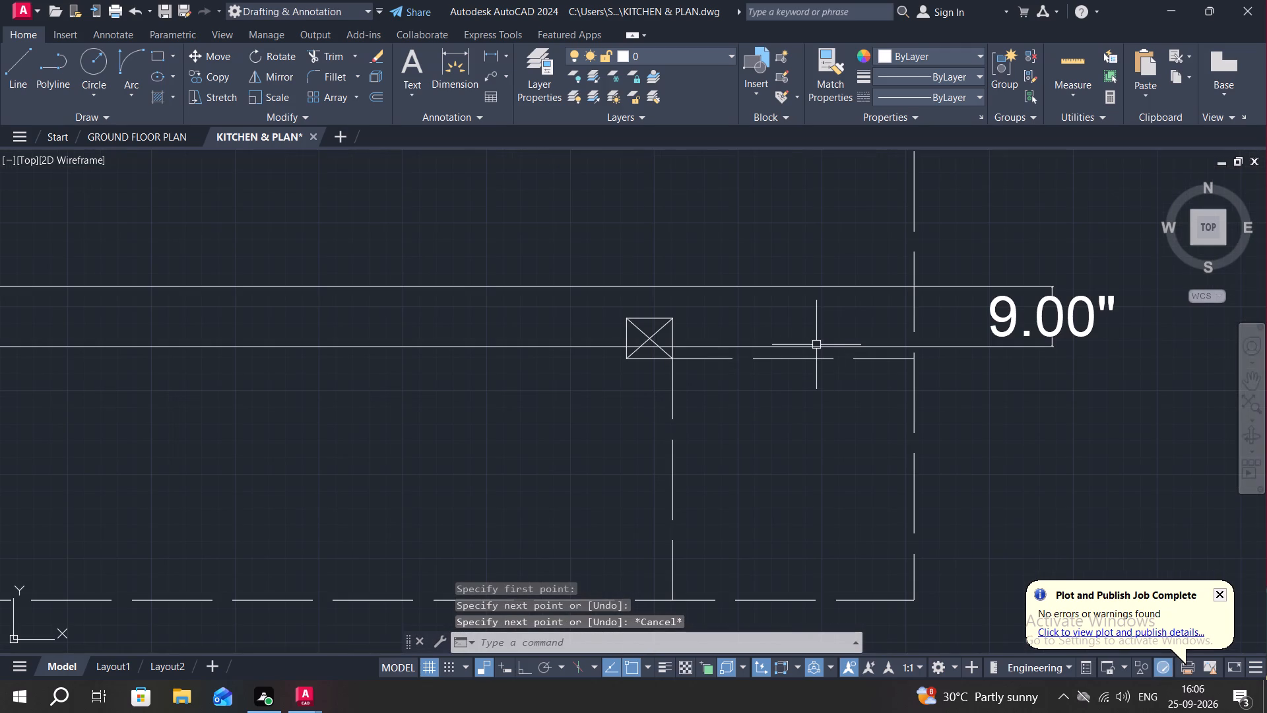
left_click(819, 348)
key("Delete")
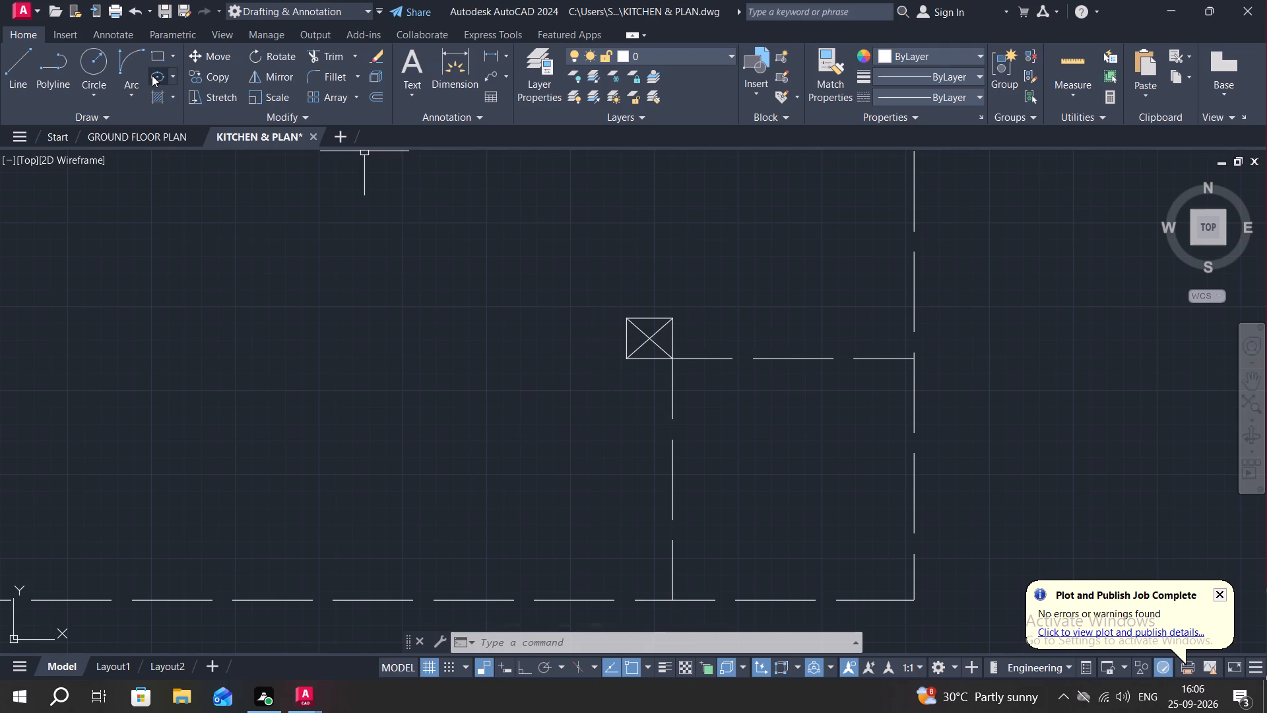
Add linear dimensions from the column's lower-right corner to the dashed outline's right edge and to its bottom edge.
left_click(488, 52)
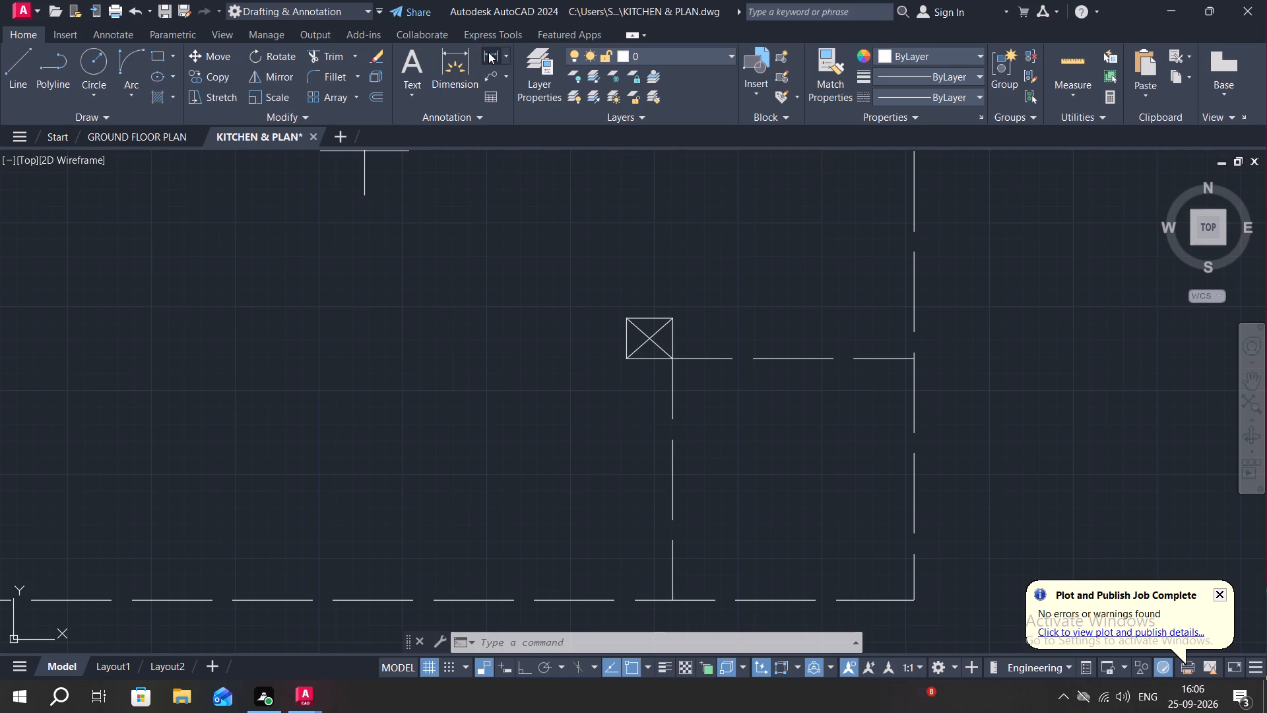
left_click(674, 358)
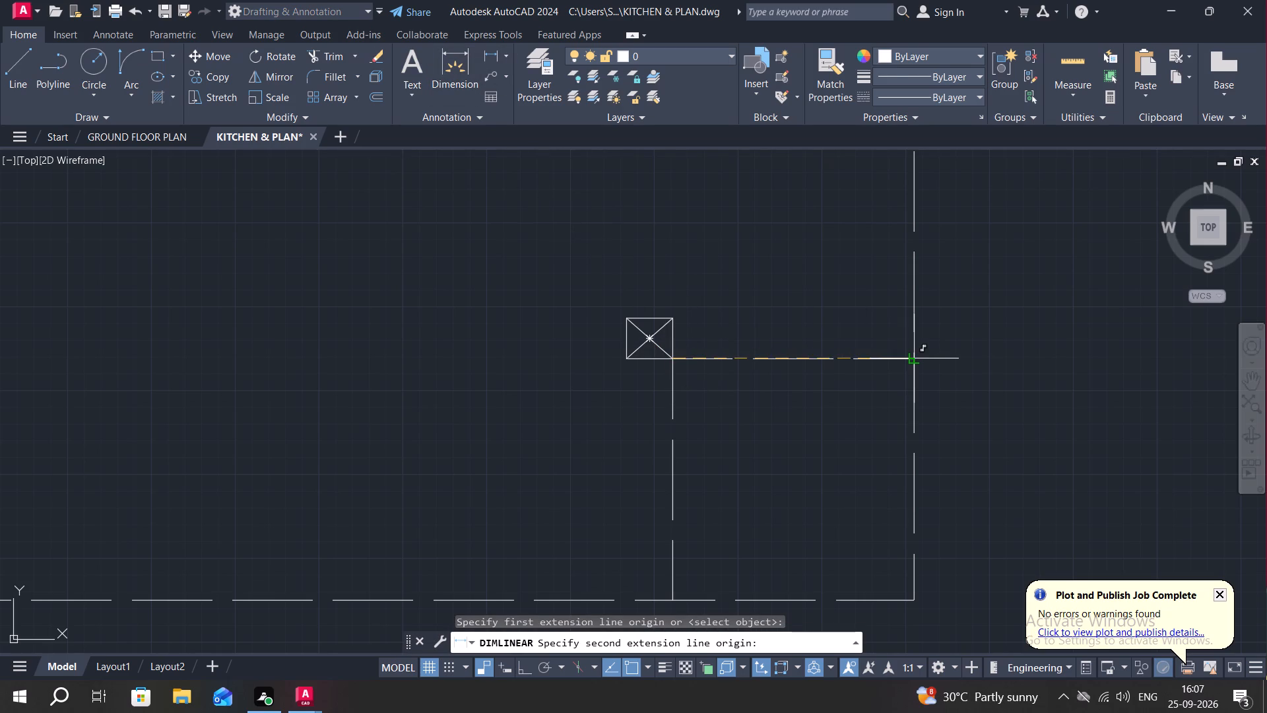
left_click(914, 357)
left_click(906, 335)
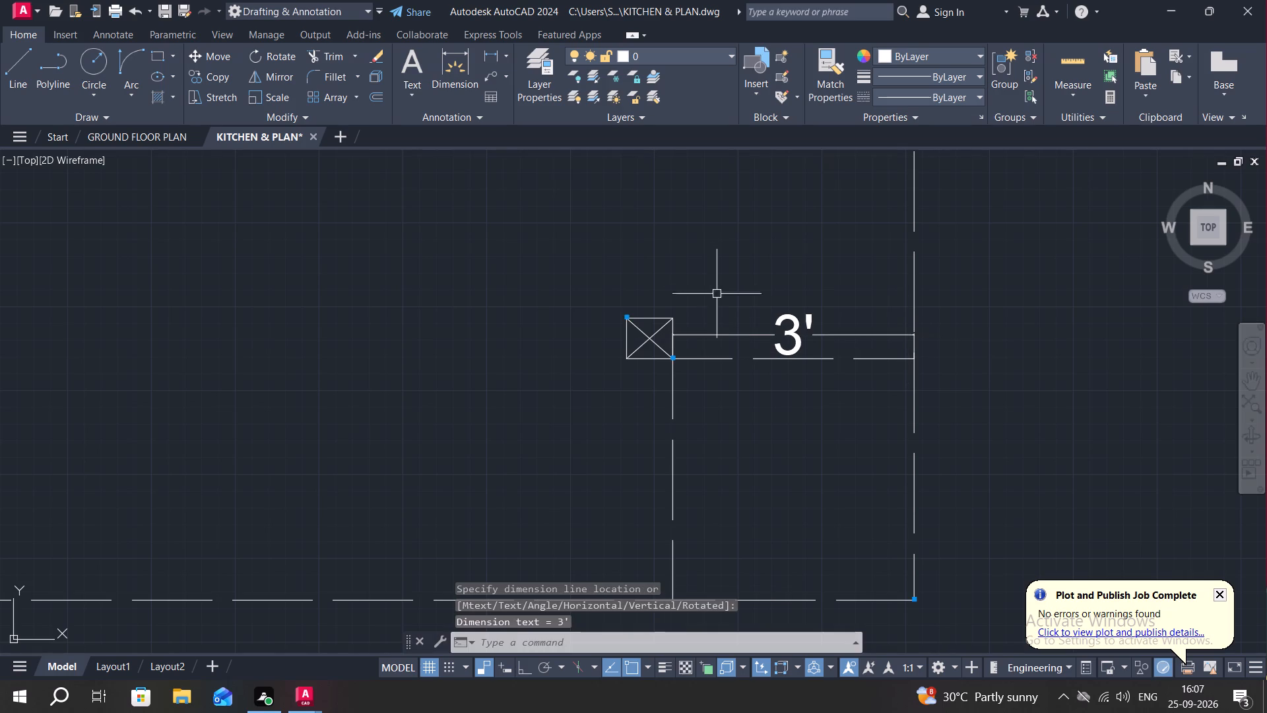
left_click(494, 50)
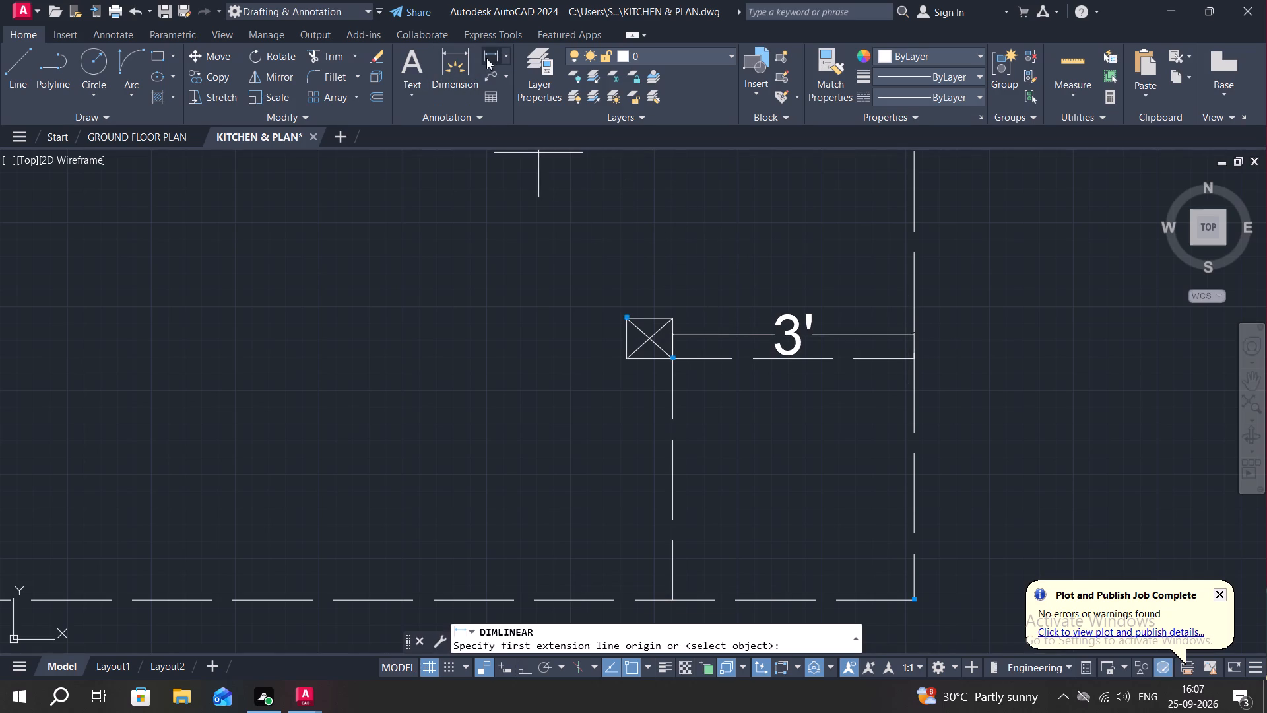
left_click(672, 360)
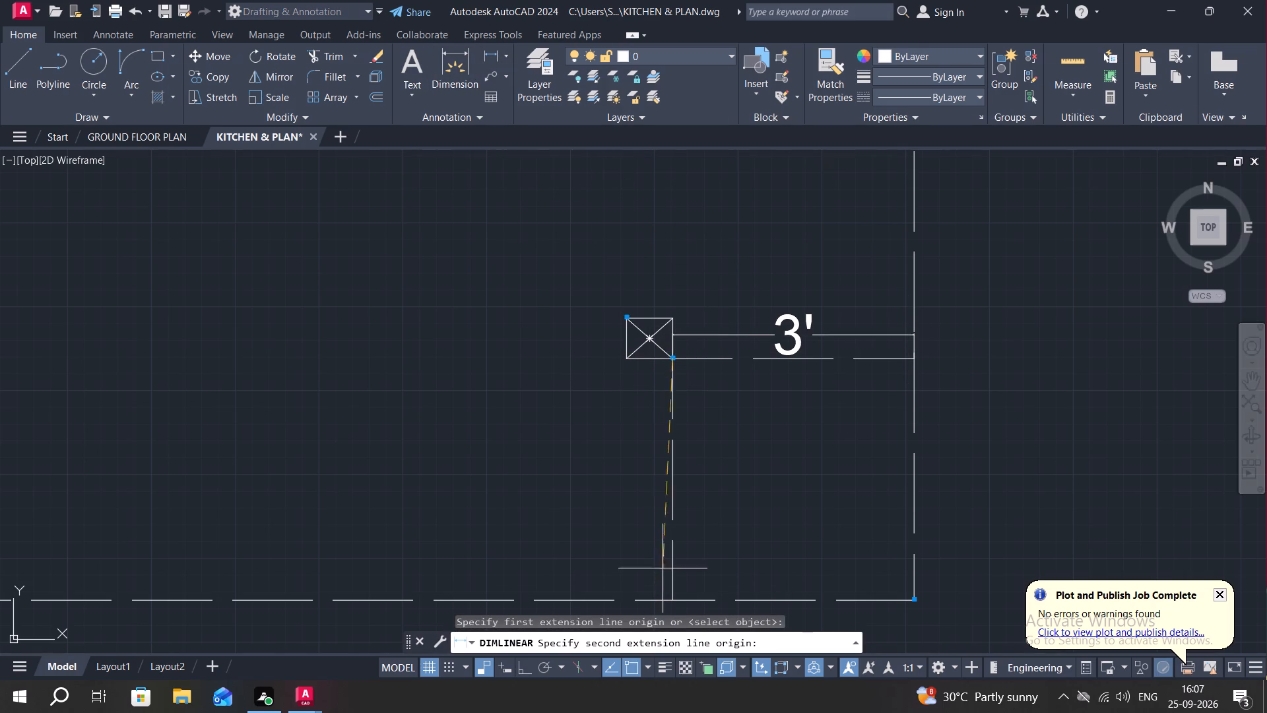
left_click(672, 598)
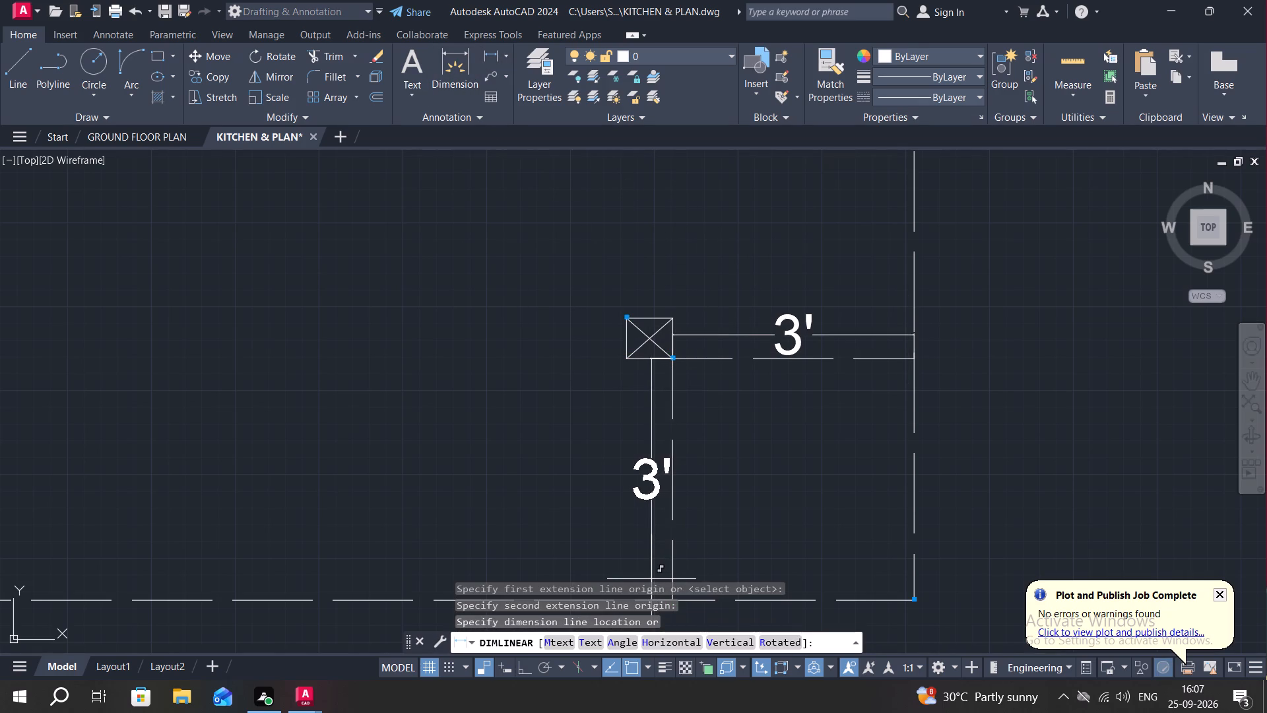
left_click(649, 579)
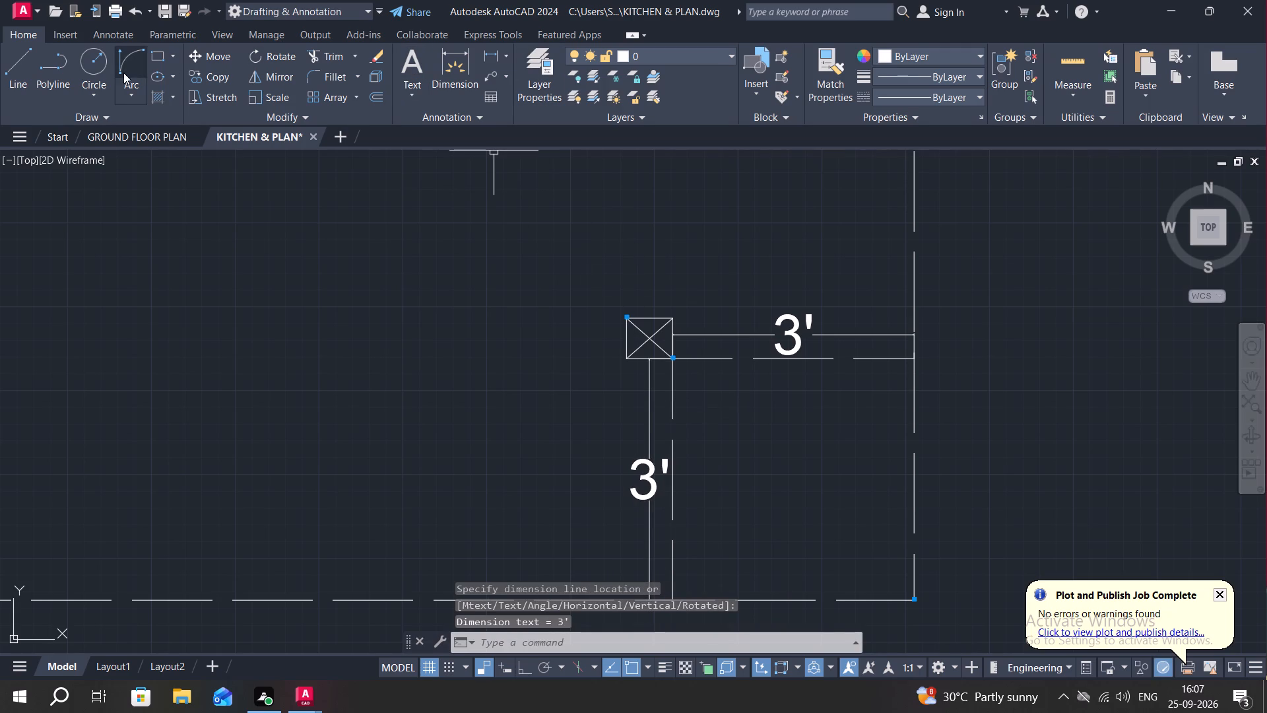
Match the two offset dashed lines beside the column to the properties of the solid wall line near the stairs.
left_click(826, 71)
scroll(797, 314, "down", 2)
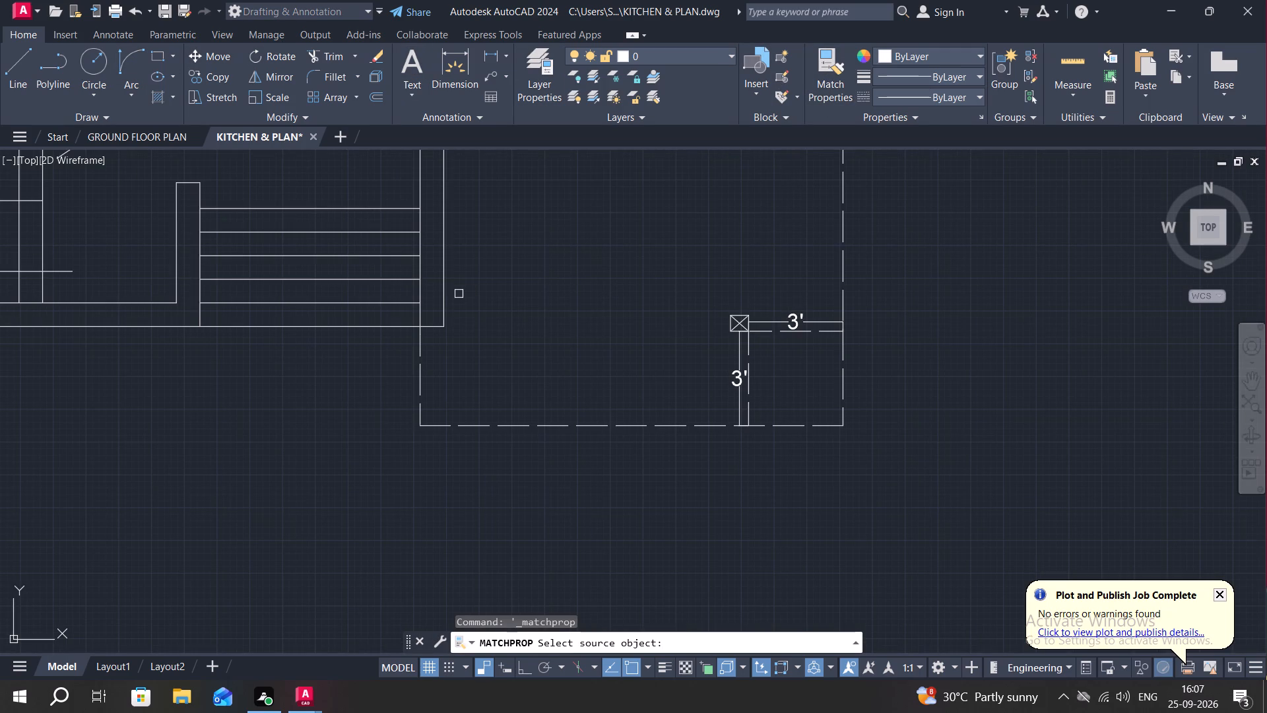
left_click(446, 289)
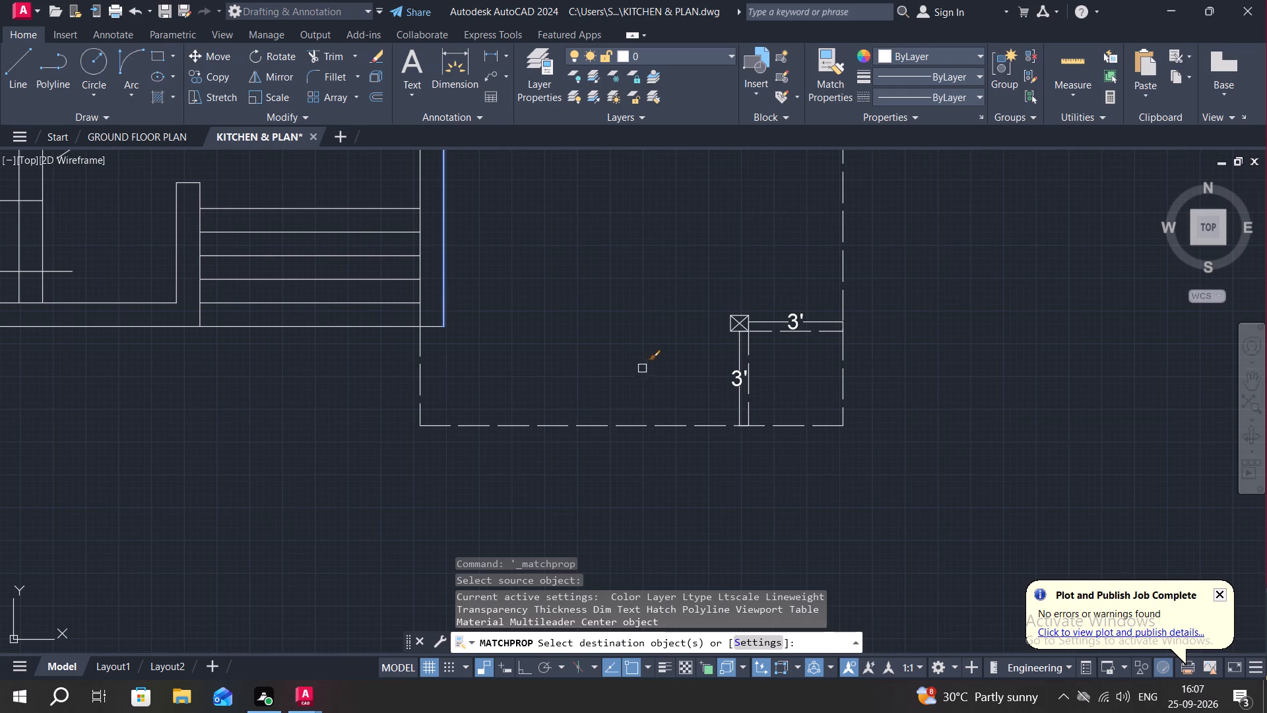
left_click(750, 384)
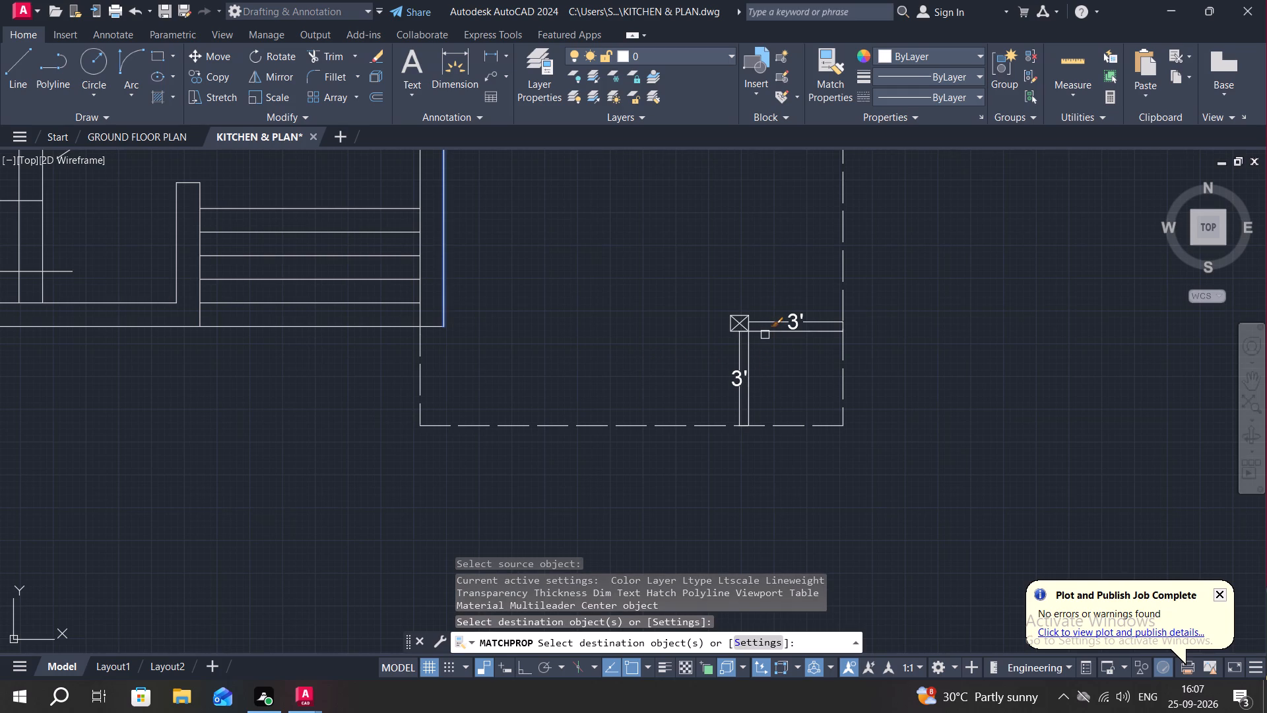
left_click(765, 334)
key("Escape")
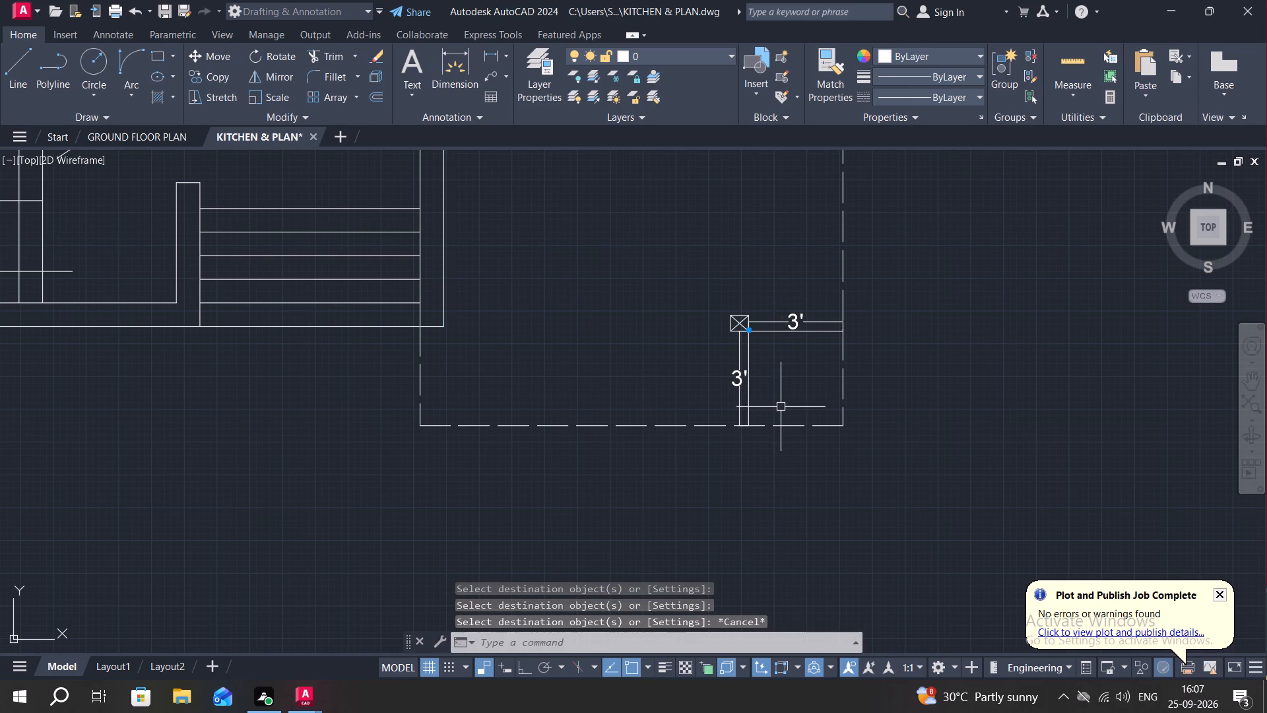
Remove the two offset lines beside the column with Trim, keeping the column and both 3' dimensions.
key("t")
key("r")
key("space")
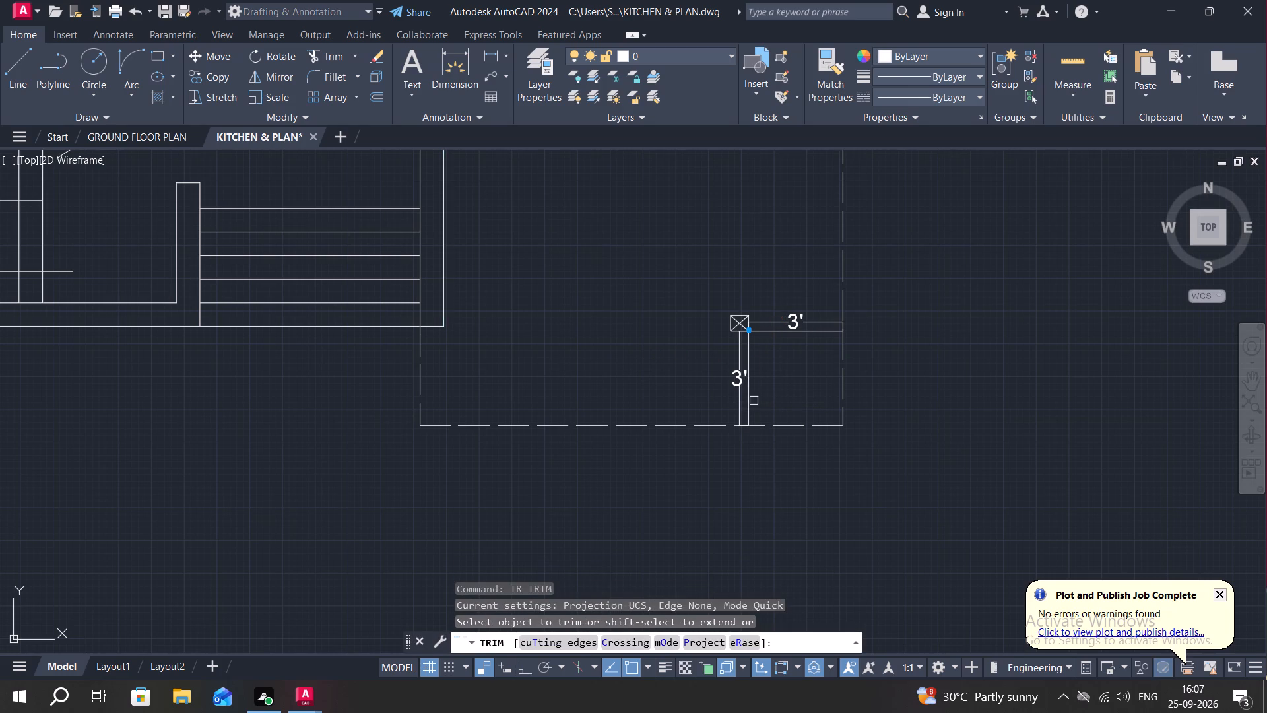
left_click(752, 399)
left_click(774, 333)
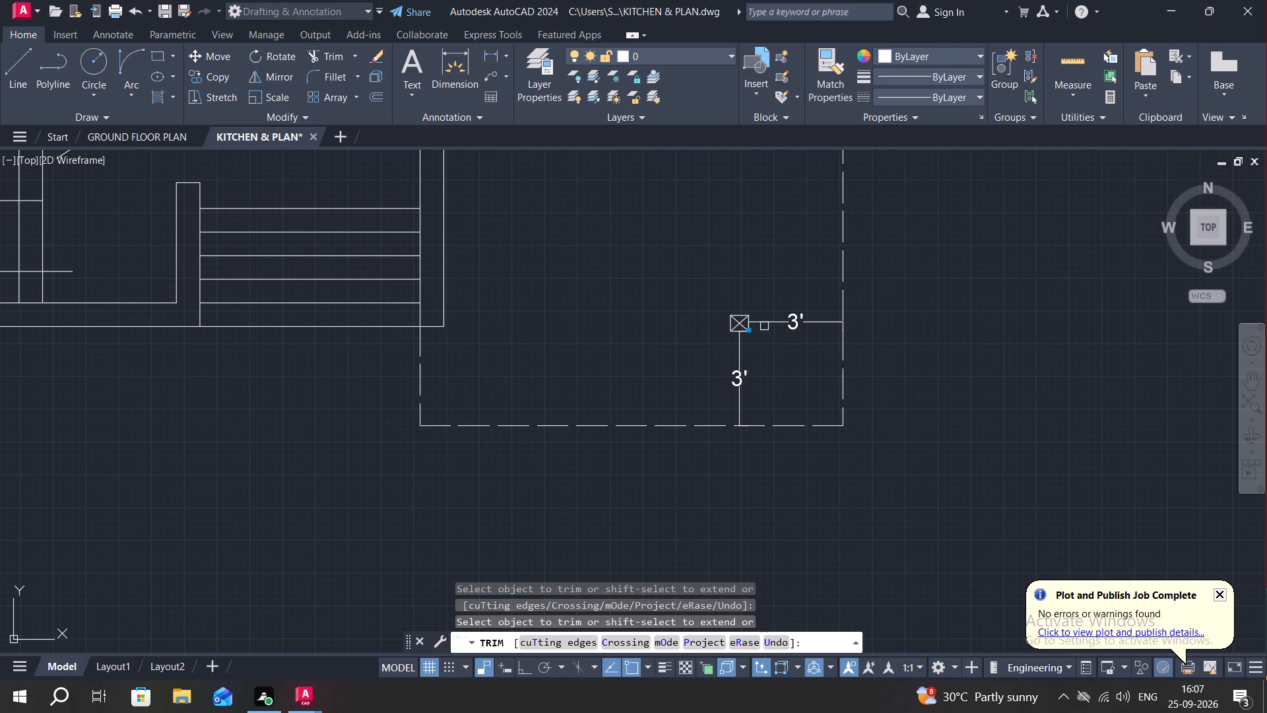
key("space")
Set the arrow size of the horizontal 3' dimension beside the corner column to 6".
left_click(773, 323)
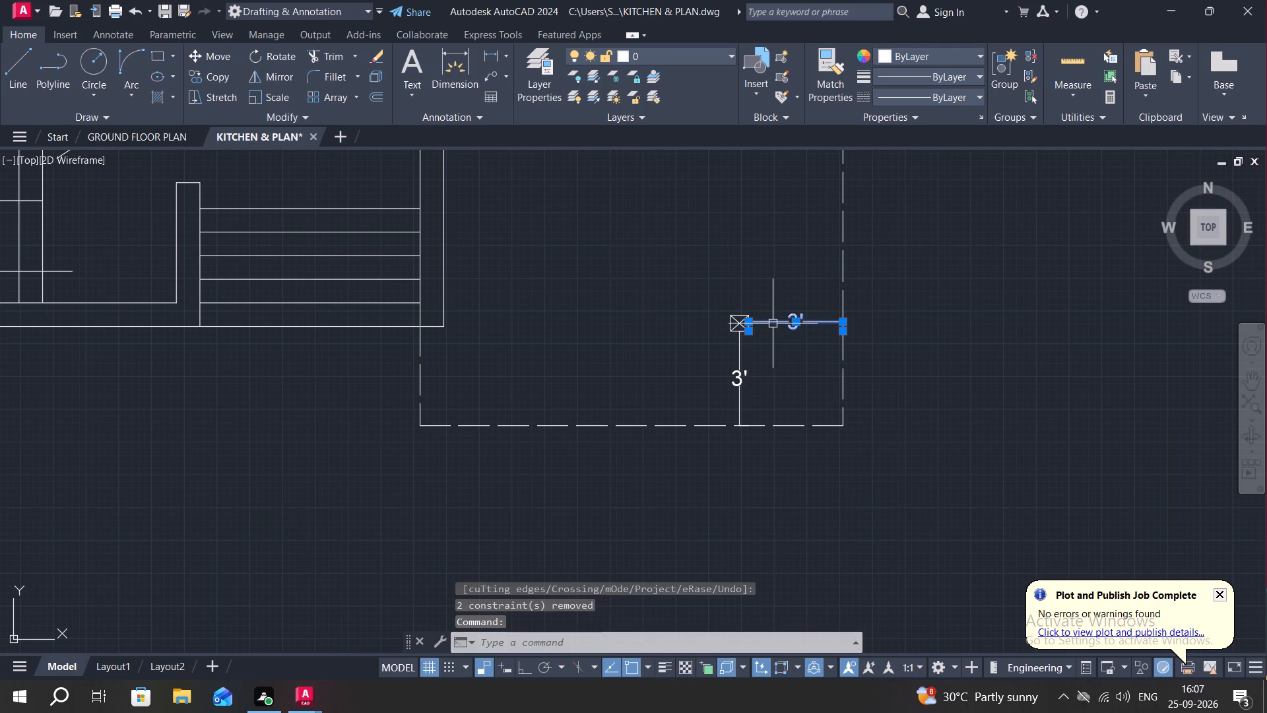
type("PR")
key("Return")
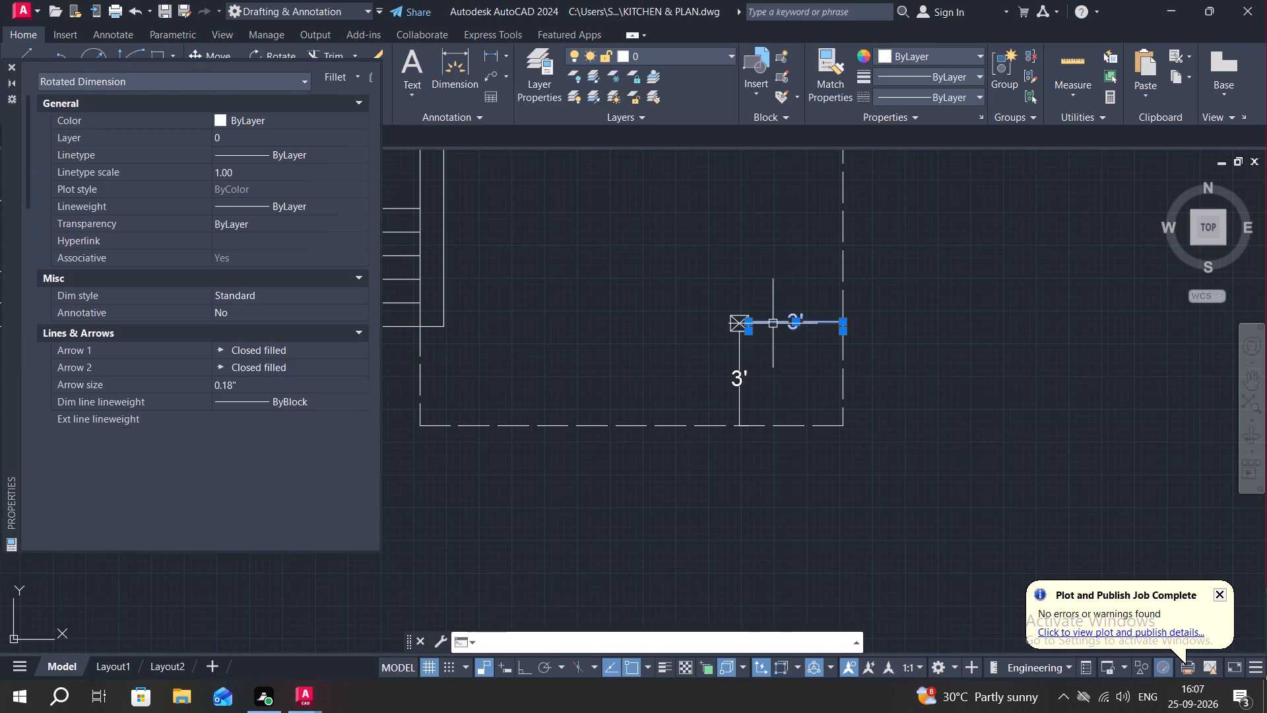
left_click(251, 383)
key("BackSpace")
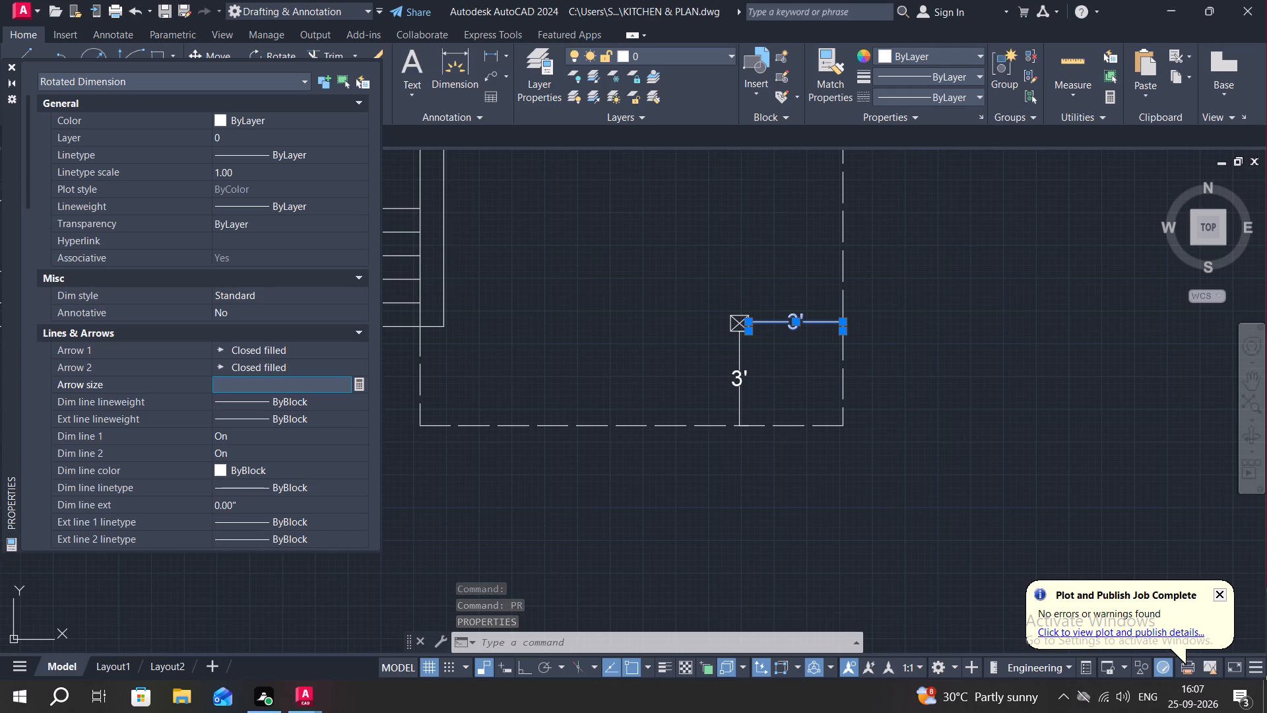
key("3")
key("shift+quotedbl")
key("Return")
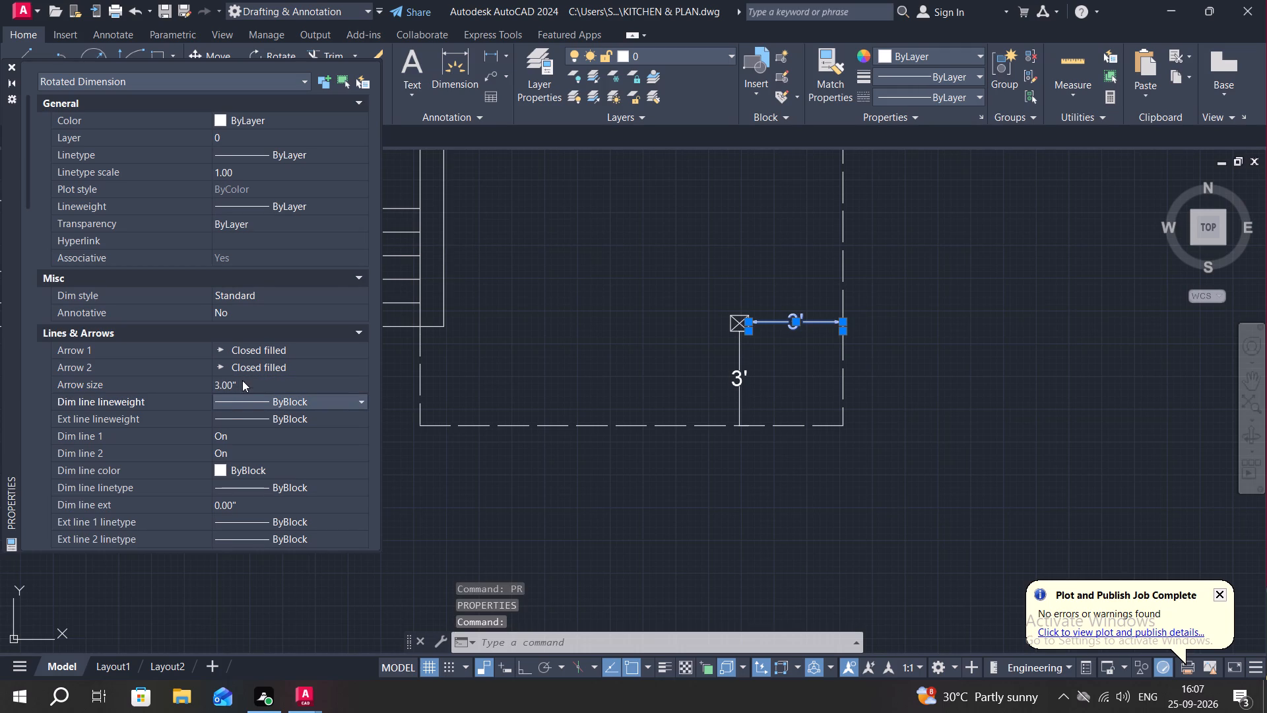
left_click(242, 380)
key("BackSpace")
key("6")
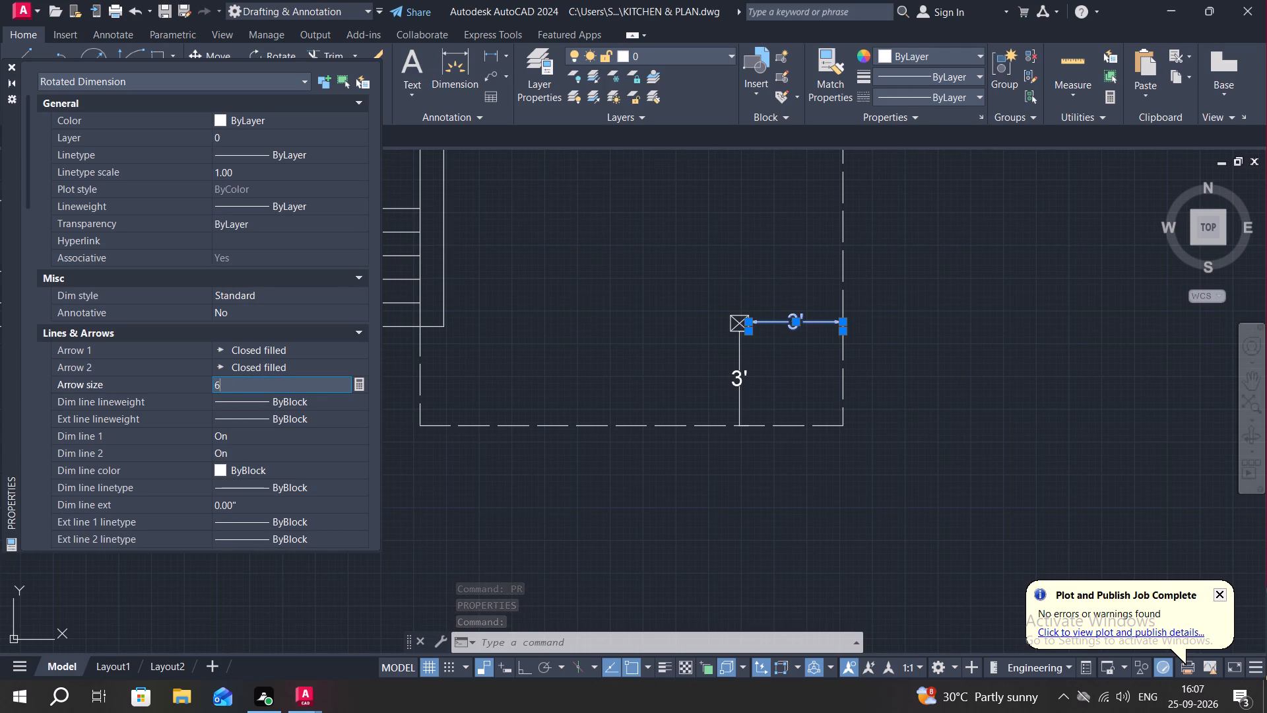
key("apostrophe")
key("Return")
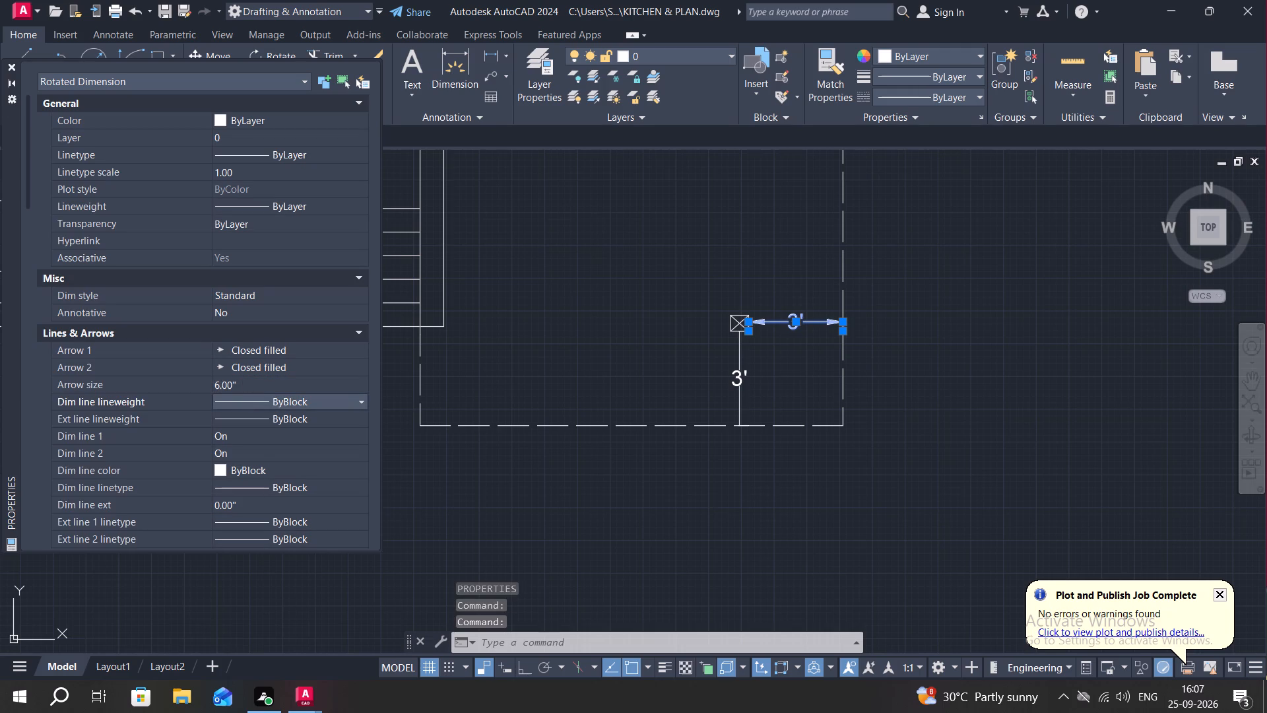
left_click(9, 66)
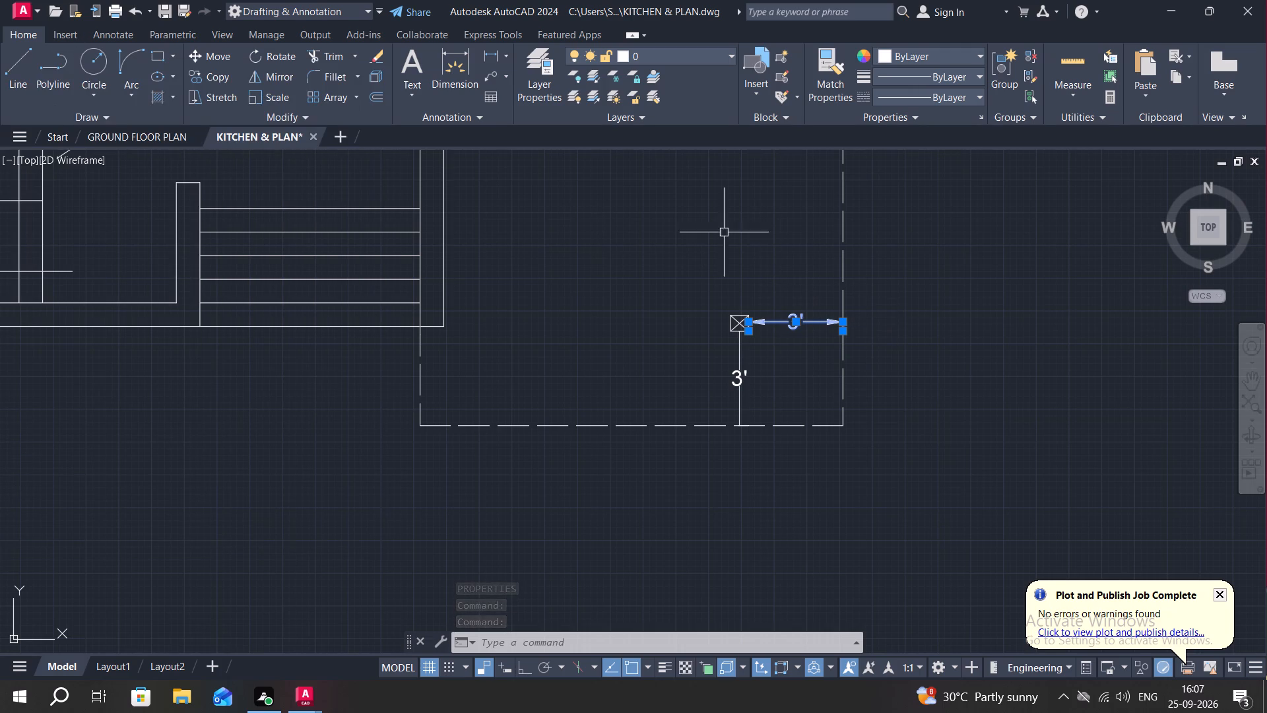
Match the vertical 3' dimension below the column to the properties of the horizontal 3' dimension.
left_click(836, 71)
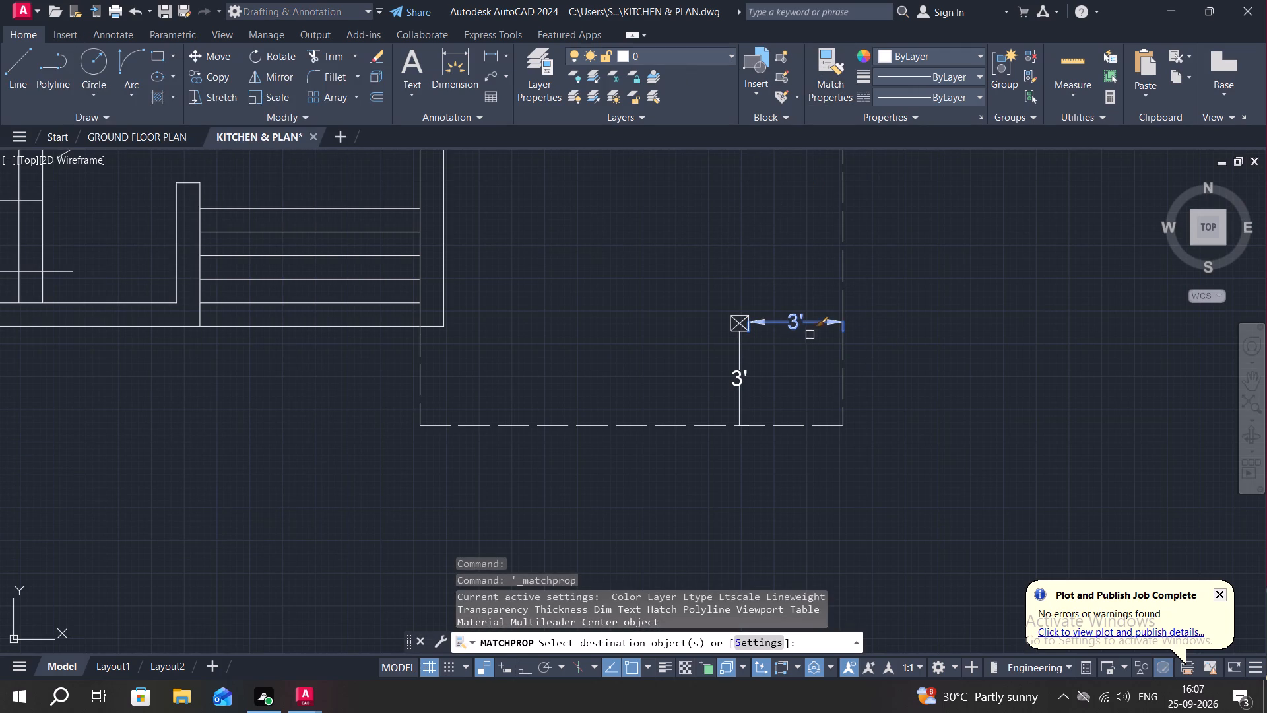
left_click(799, 321)
left_click(741, 351)
scroll(860, 308, "down", 3)
middle_click_drag(883, 278, 942, 431)
key("Escape")
scroll(911, 311, "up", 3)
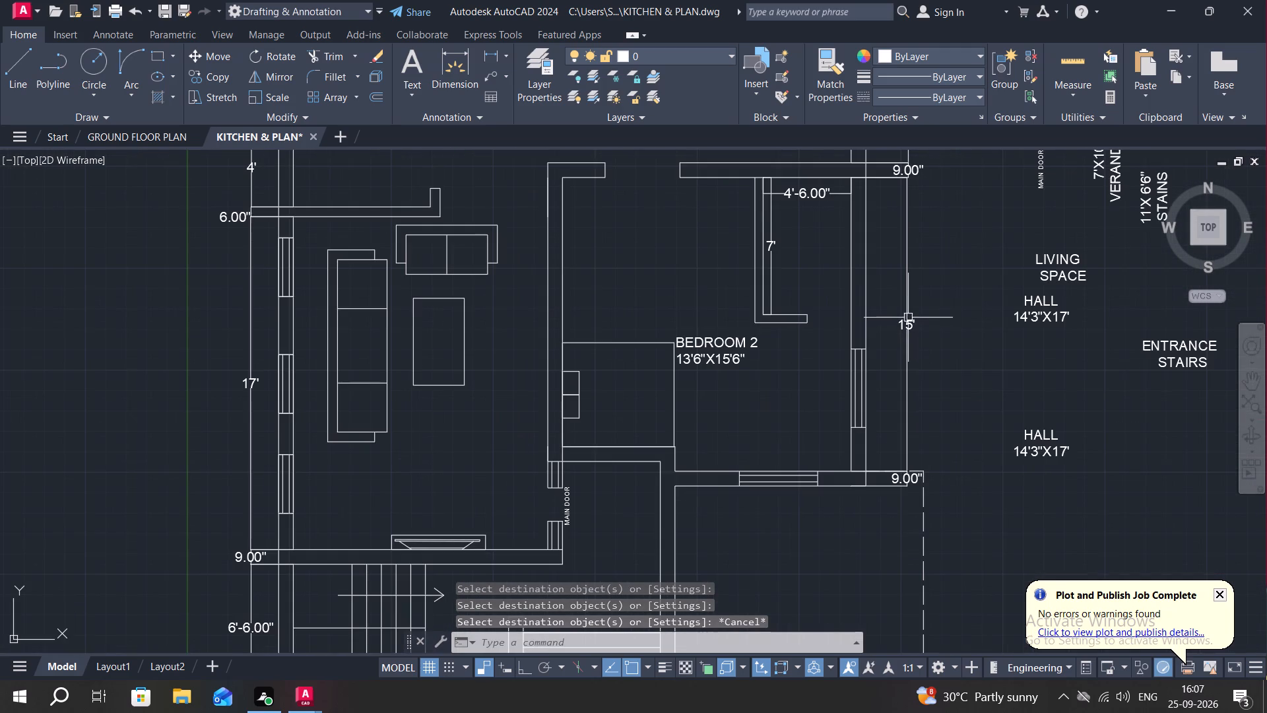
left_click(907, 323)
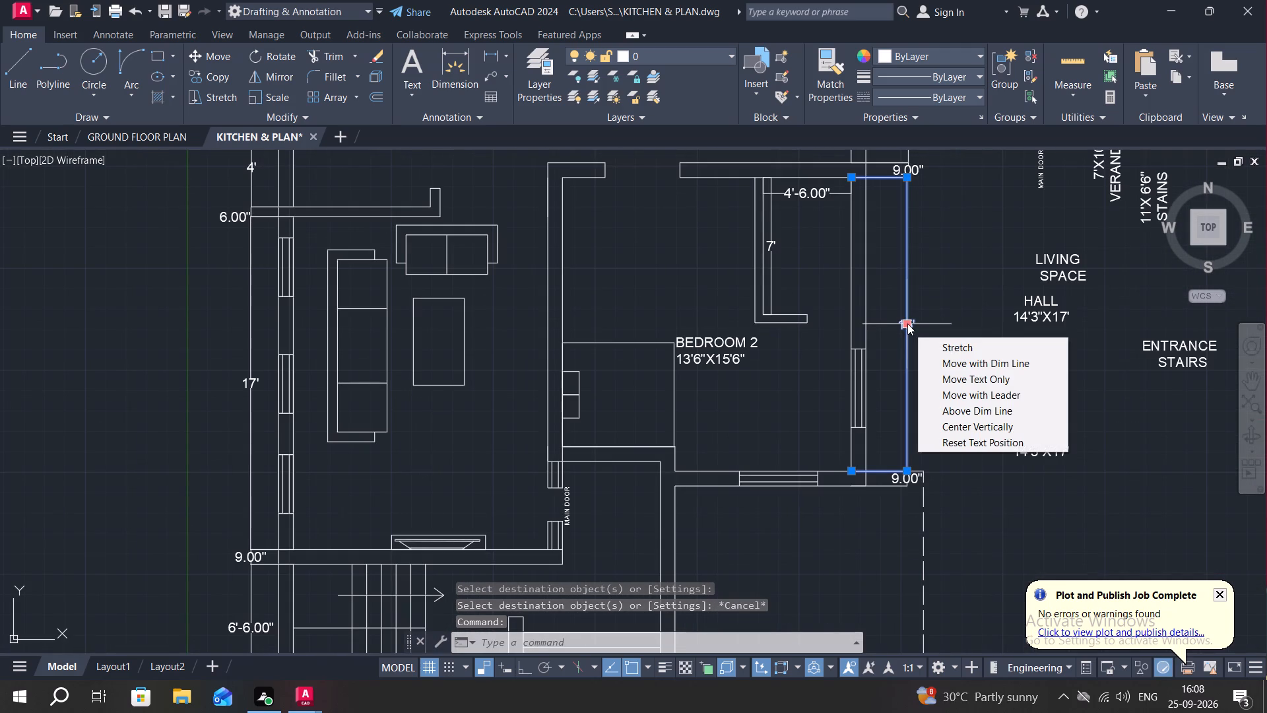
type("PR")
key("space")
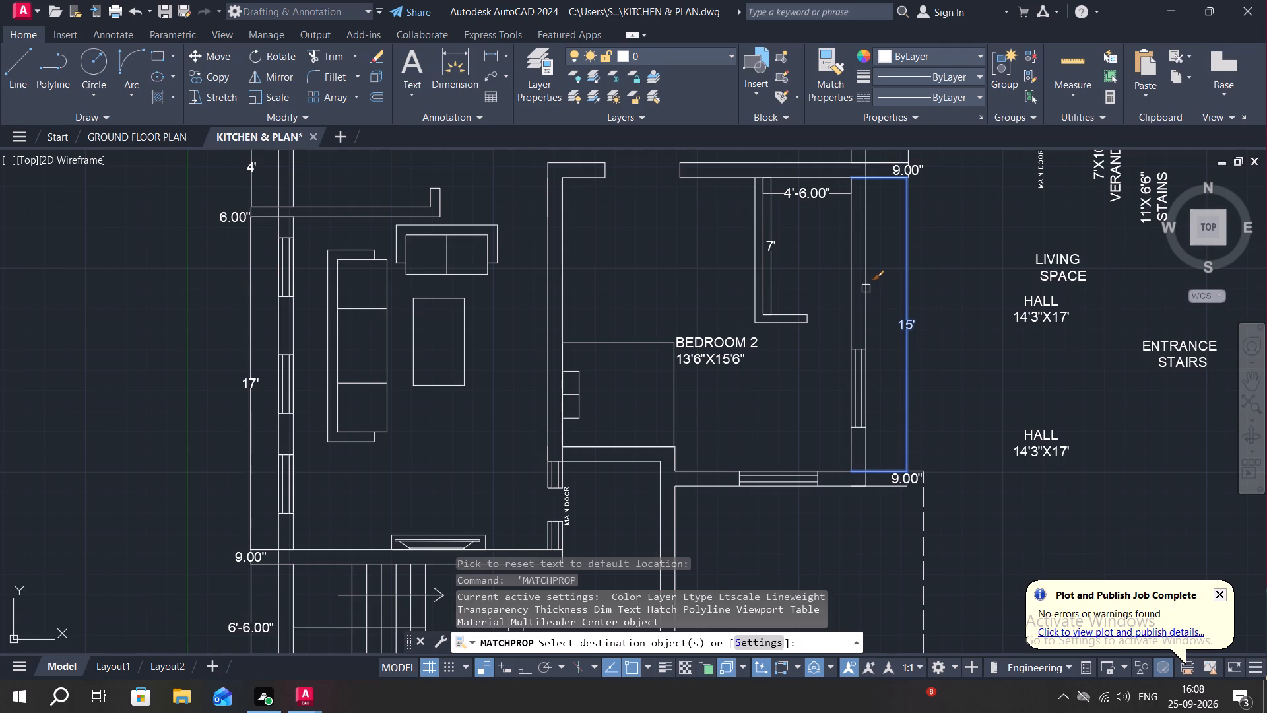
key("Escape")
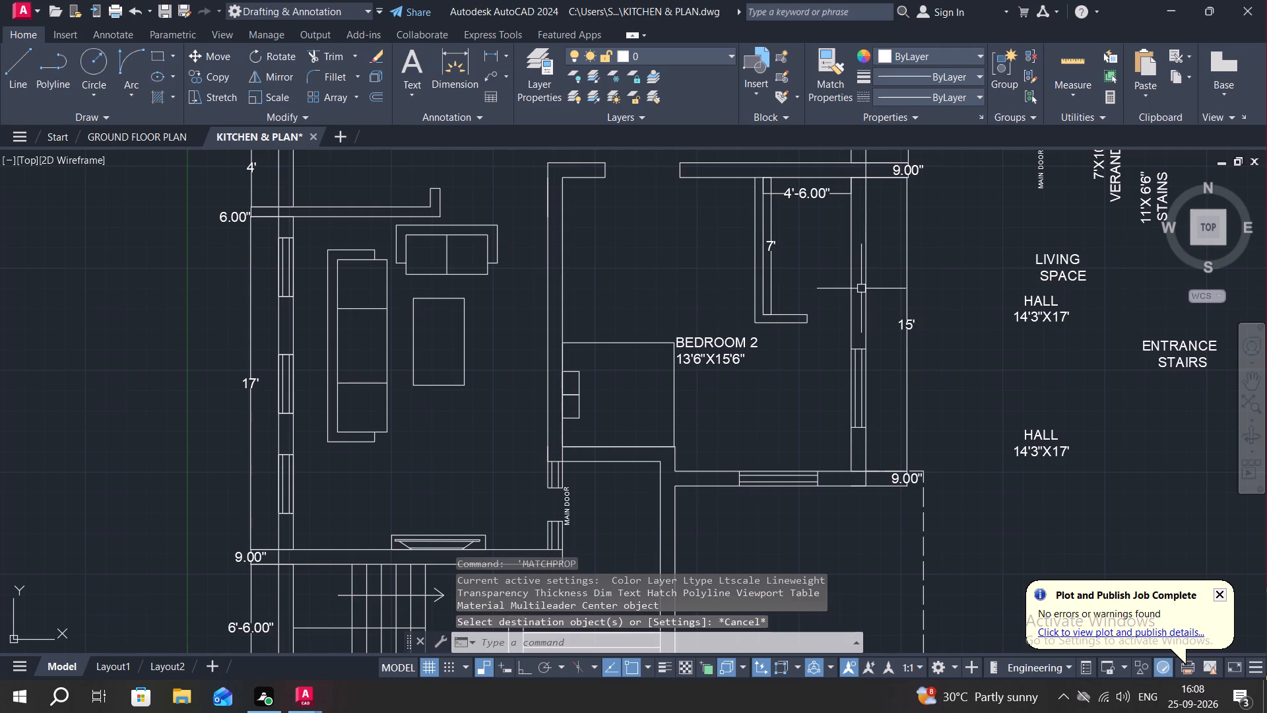
Set the arrow size of the 15' dimension outside Bedroom 2 to 6".
key("p")
key("r")
key("space")
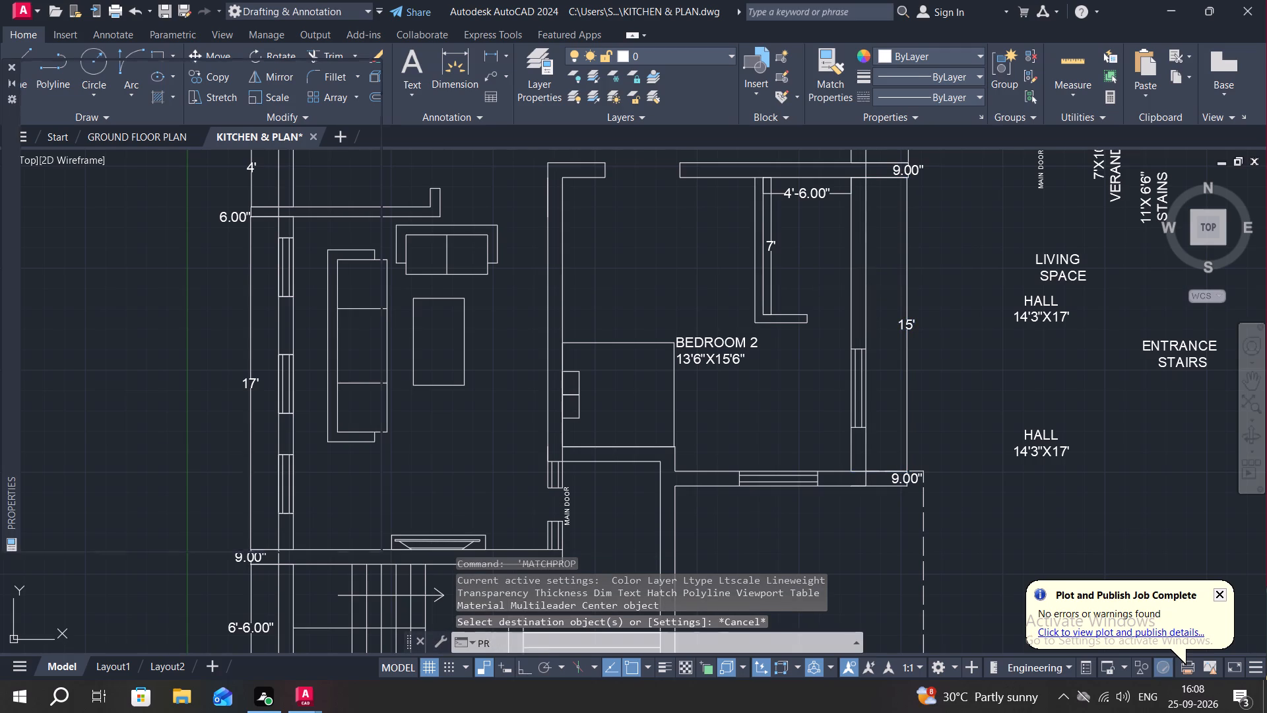
left_click(907, 316)
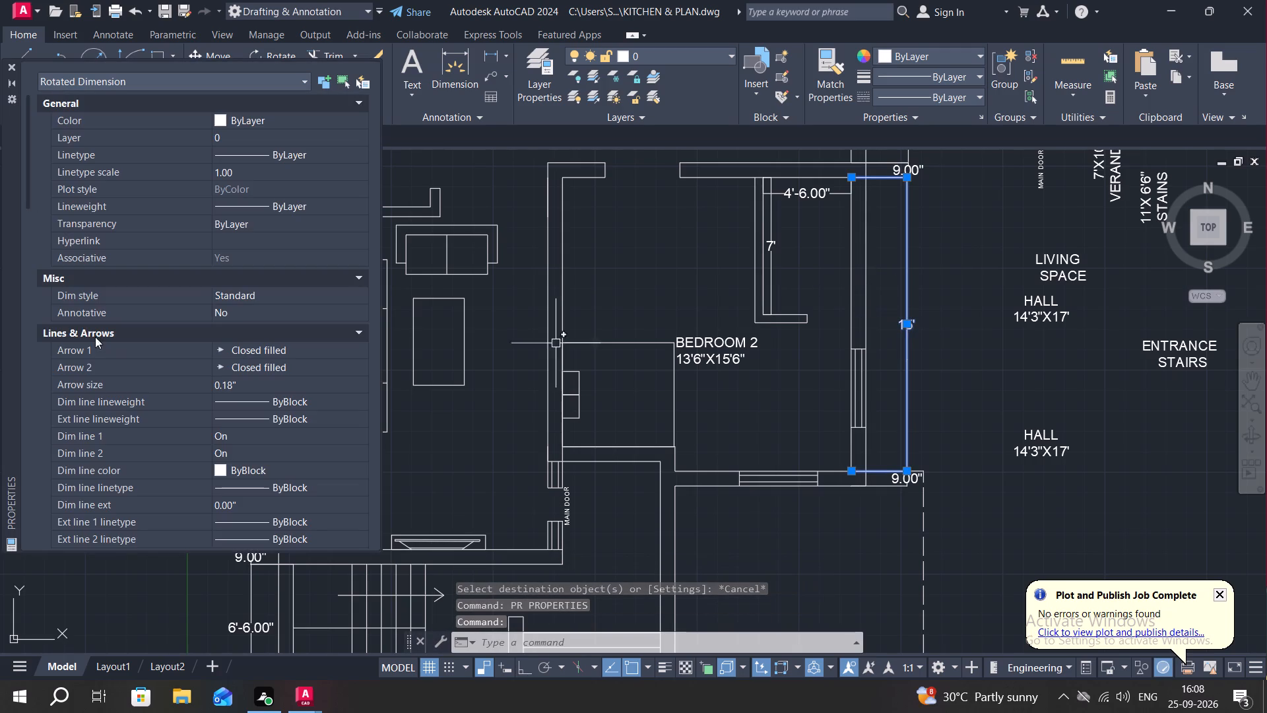
left_click(256, 384)
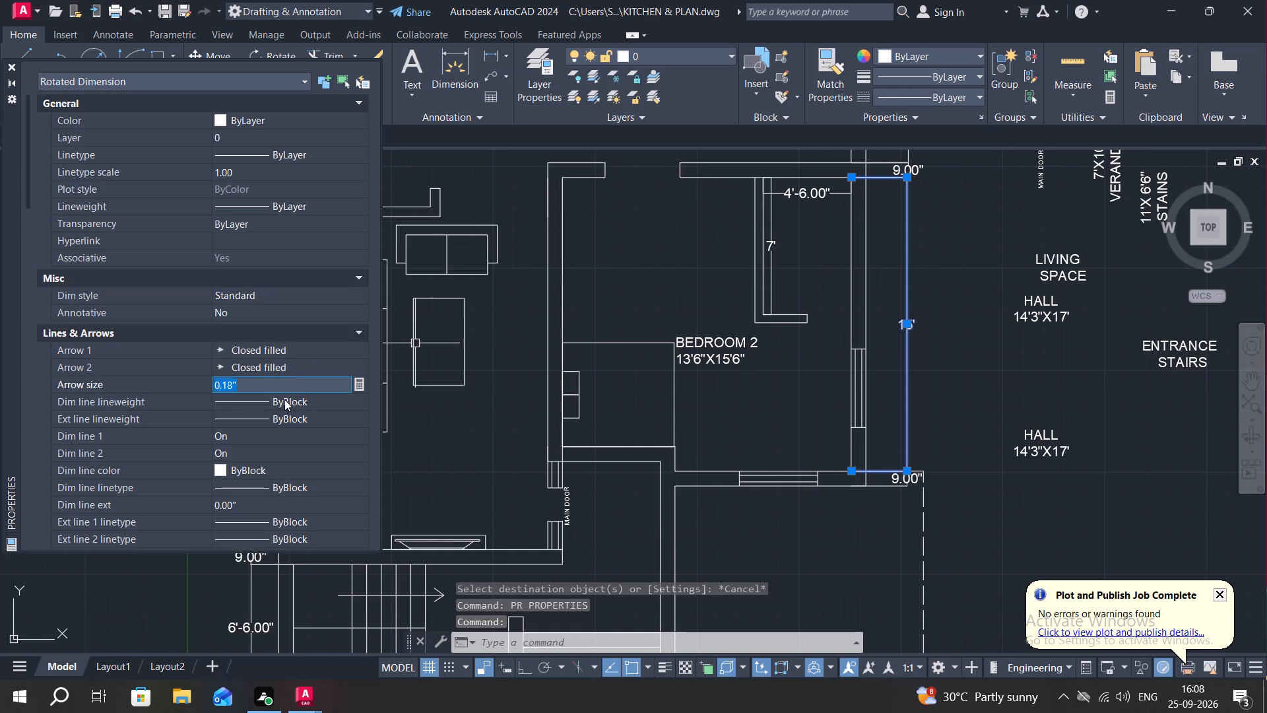
key("BackSpace")
key("6")
key("shift+quotedbl")
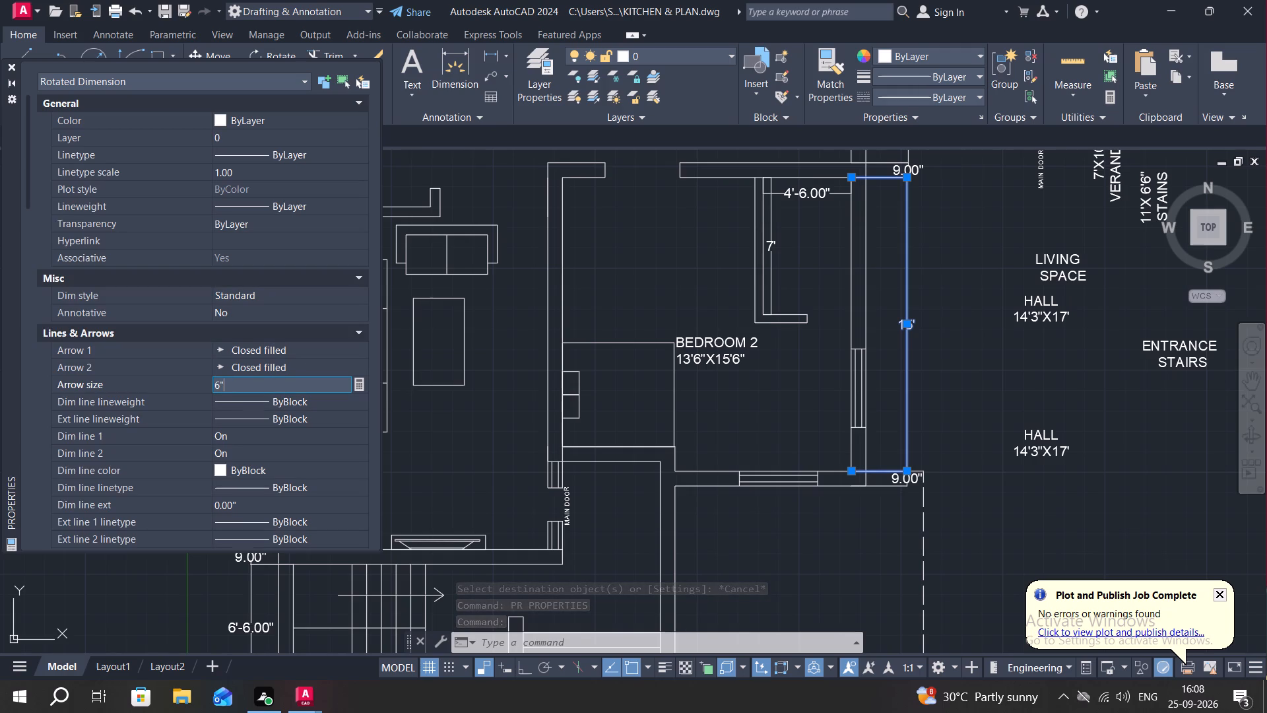
key("Return")
key("Escape")
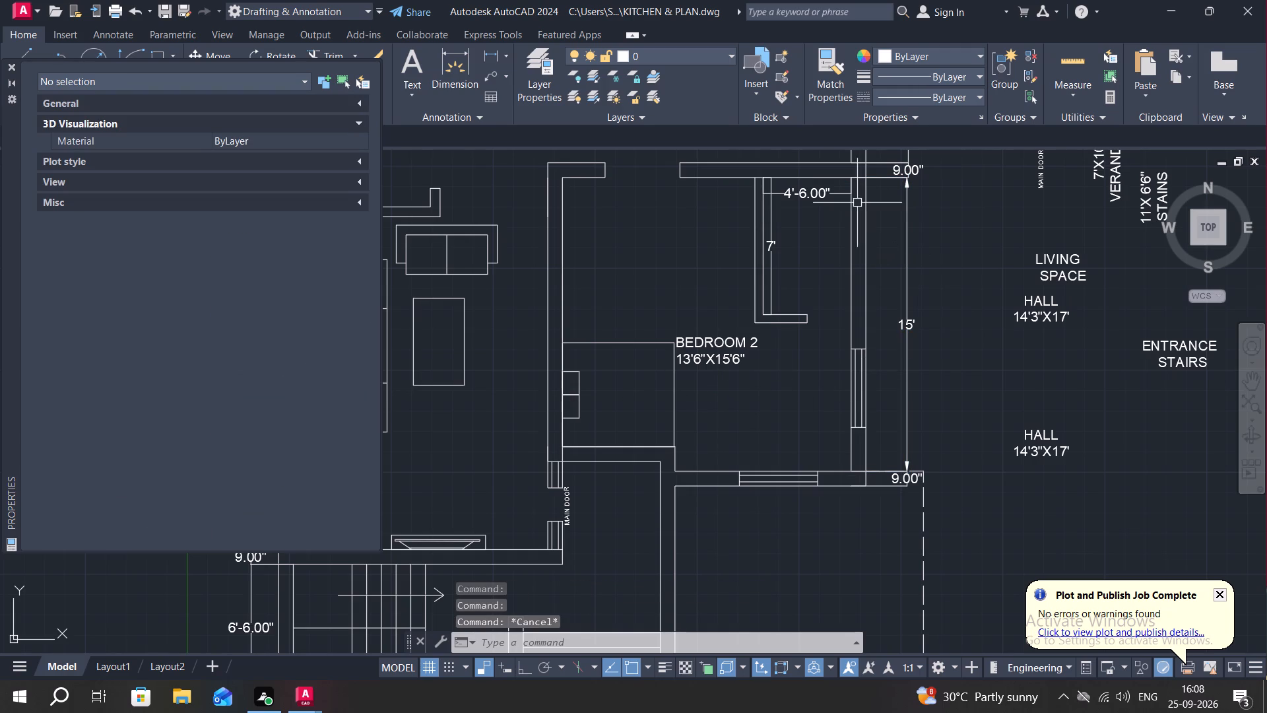
left_click(9, 63)
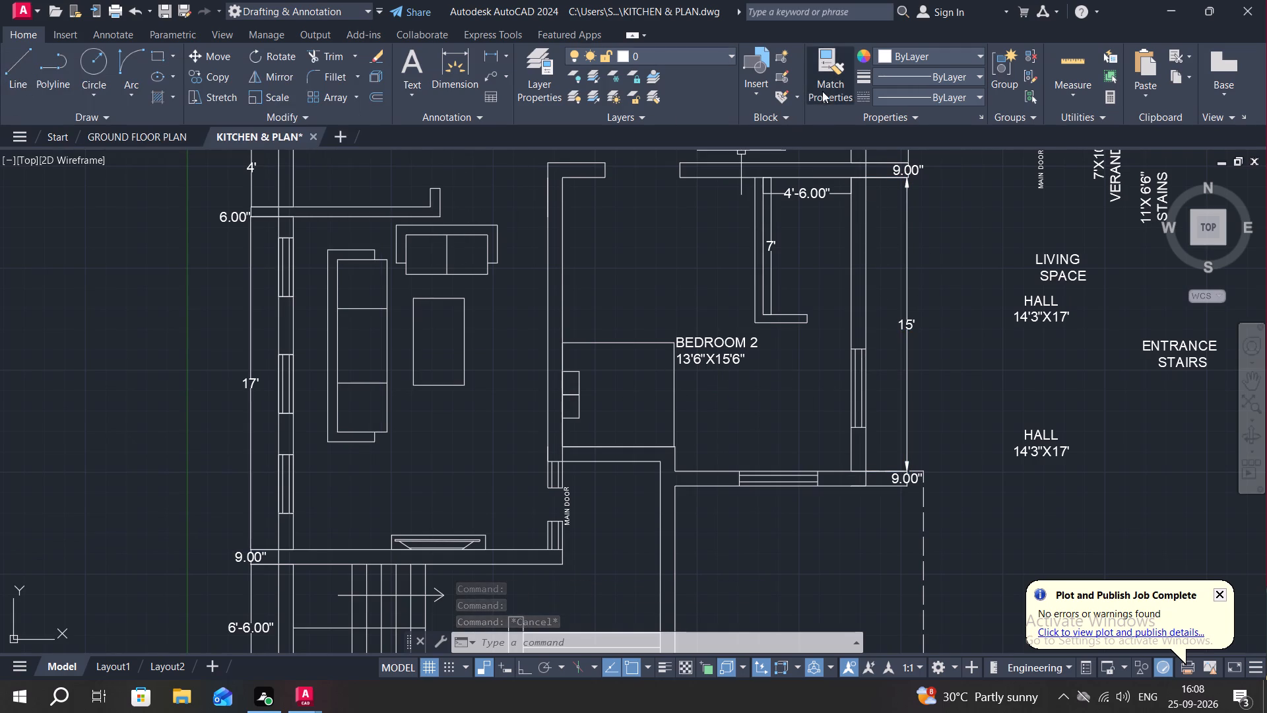
Match the 6' and 14'-9.00" dimensions on the plan's east side and the 14'-9.00" and 13' dimensions along its top to the 15' dimension.
left_click(822, 67)
left_click(906, 303)
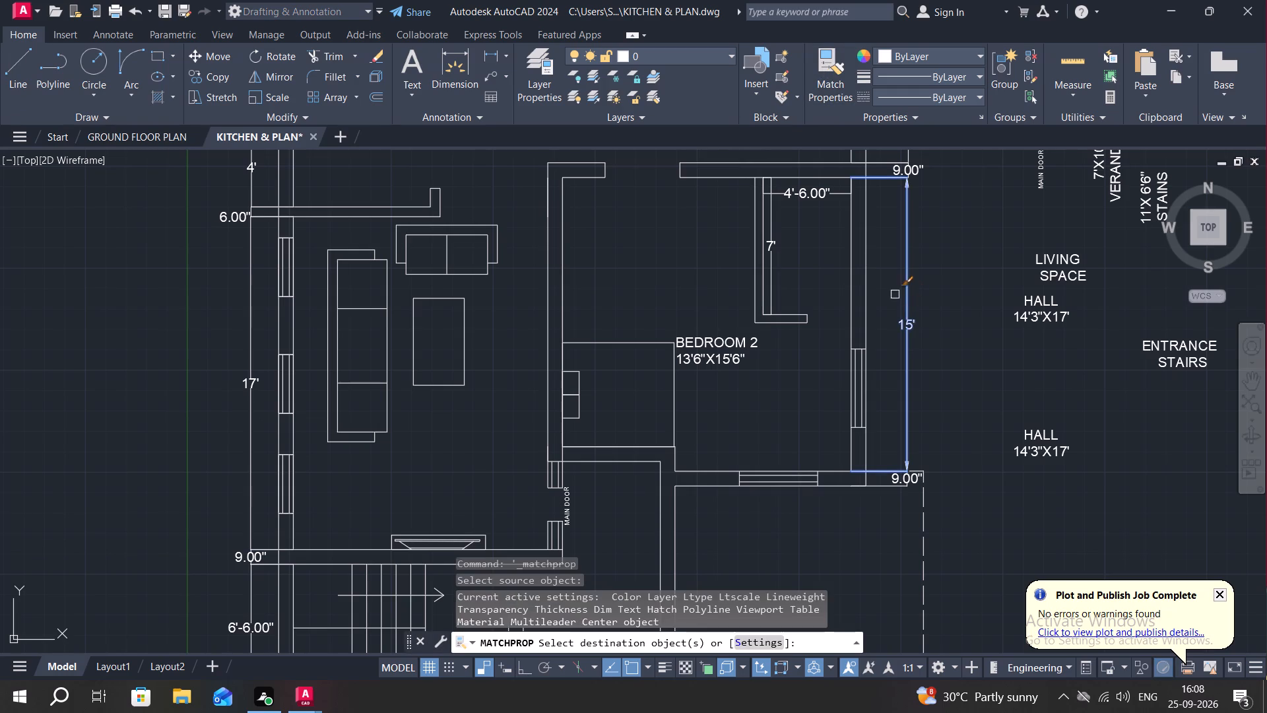
middle_click_drag(860, 259, 763, 615)
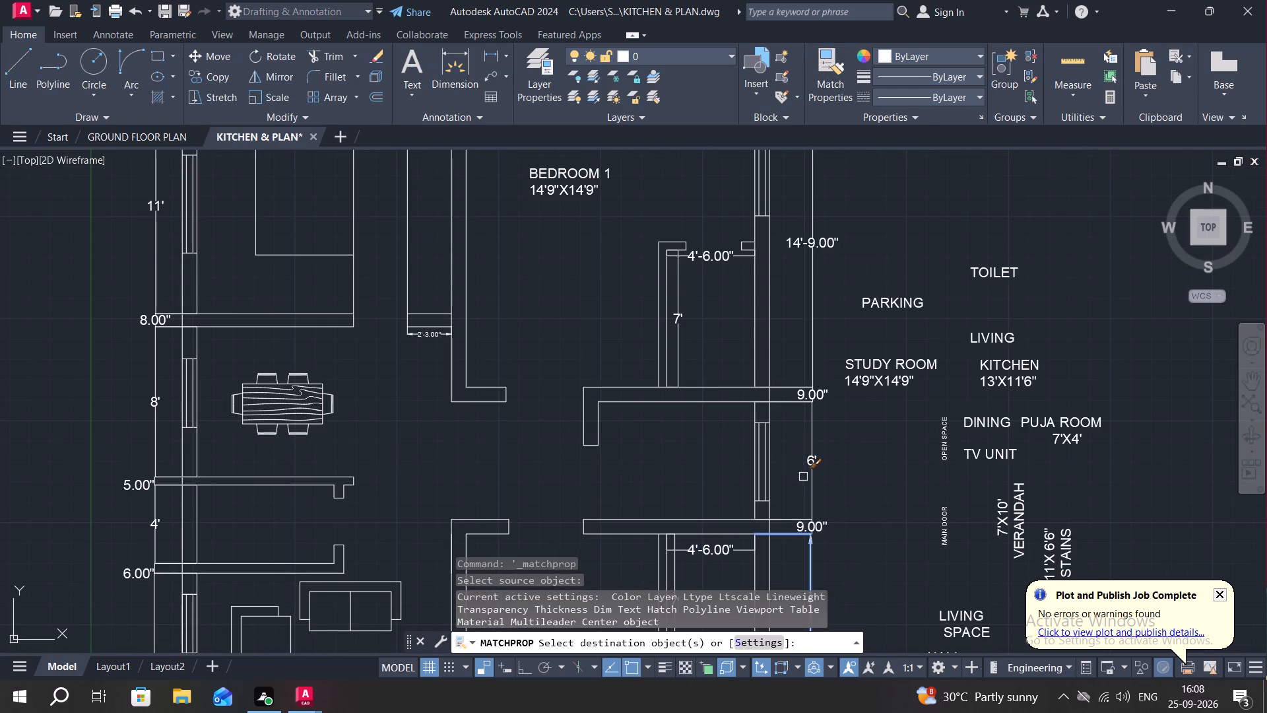
left_click(812, 488)
scroll(798, 522, "up", 6)
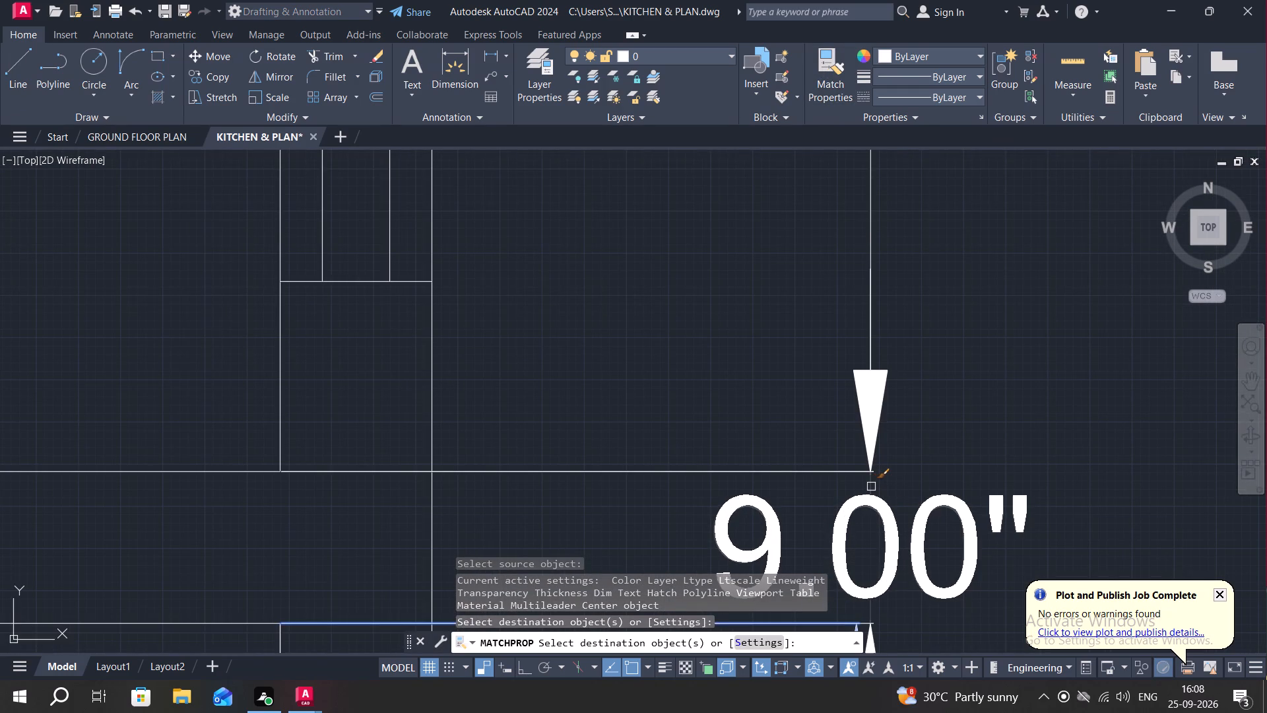
scroll(871, 486, "down", 2)
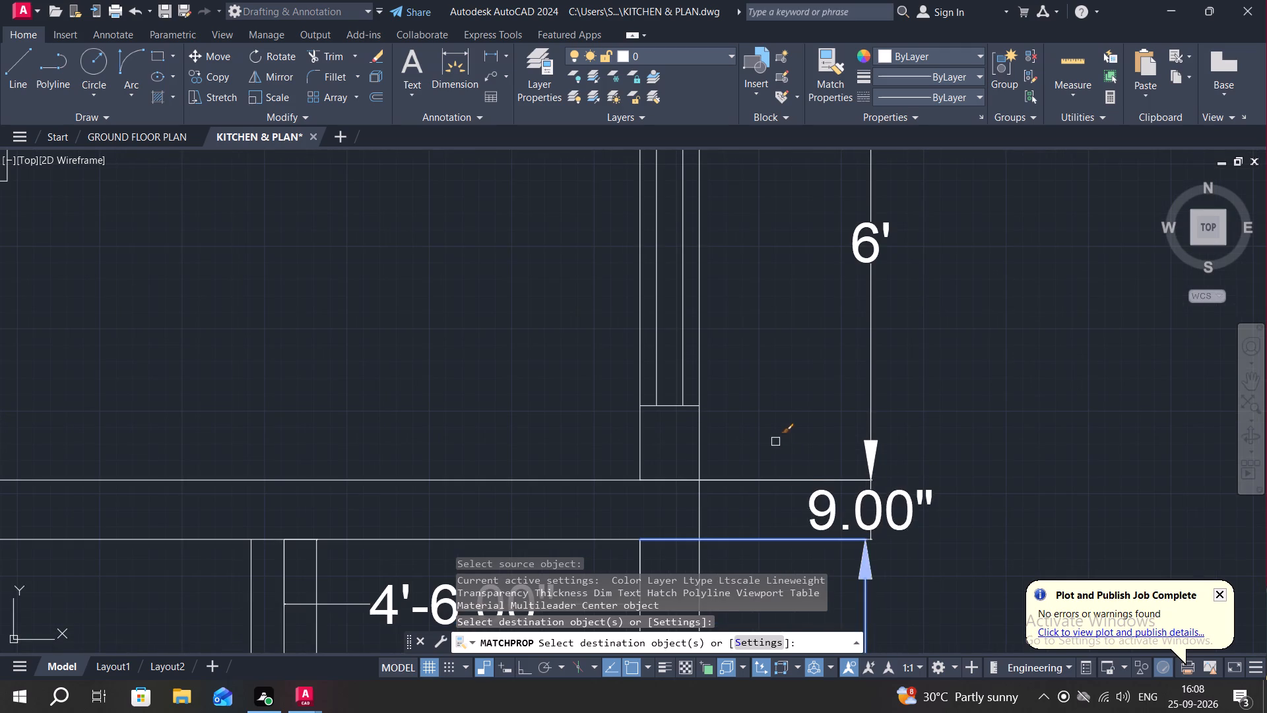
scroll(777, 413, "down", 1)
middle_click_drag(749, 341, 784, 710)
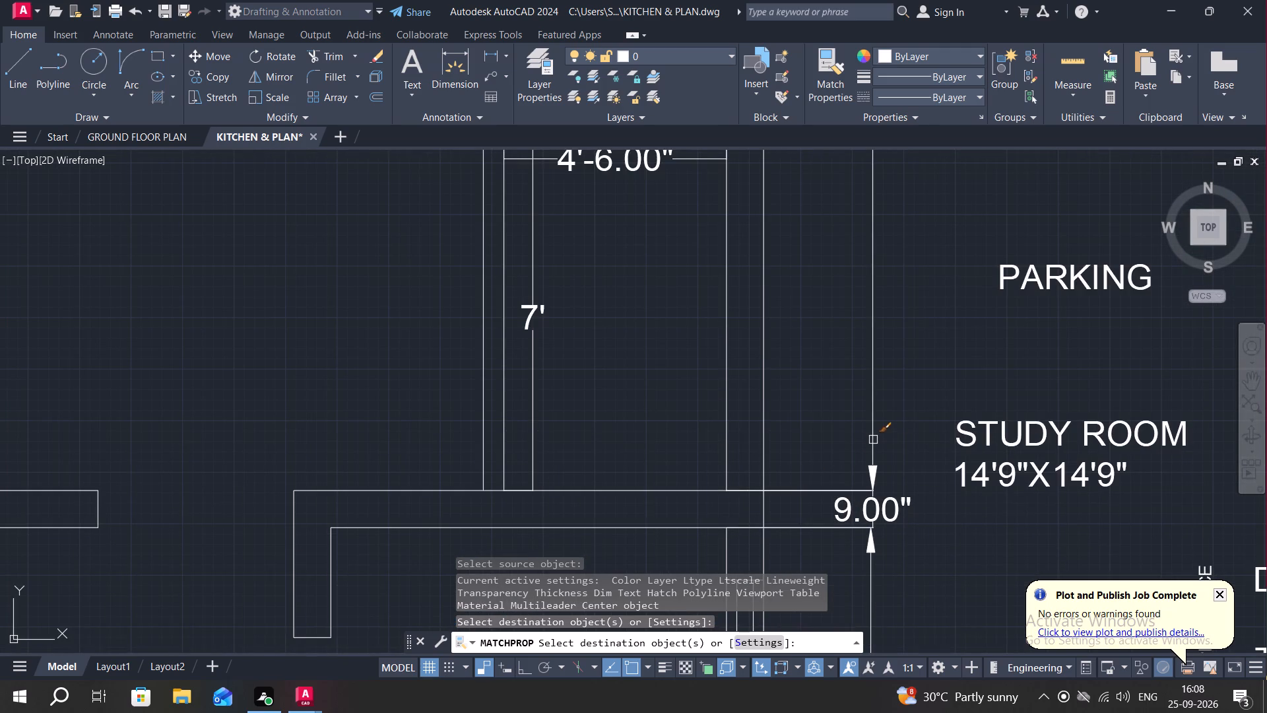
left_click(872, 440)
scroll(832, 442, "down", 2)
middle_click_drag(872, 416, 812, 610)
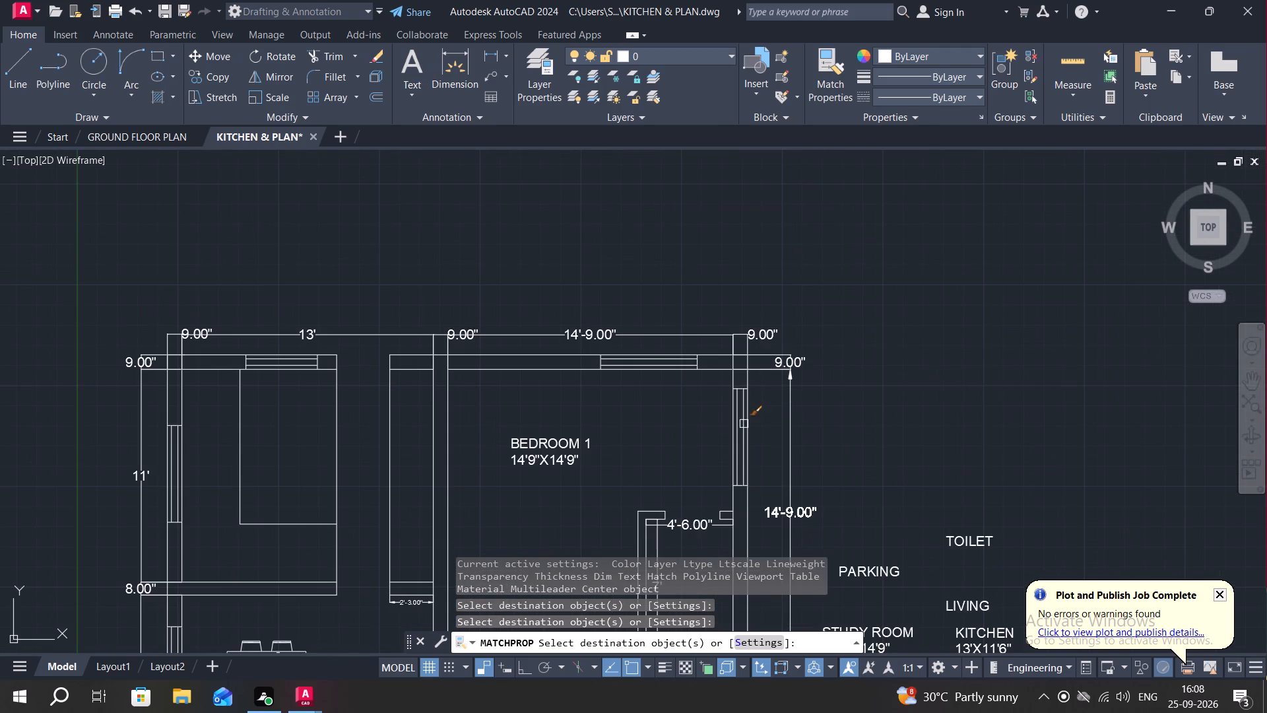
left_click(674, 334)
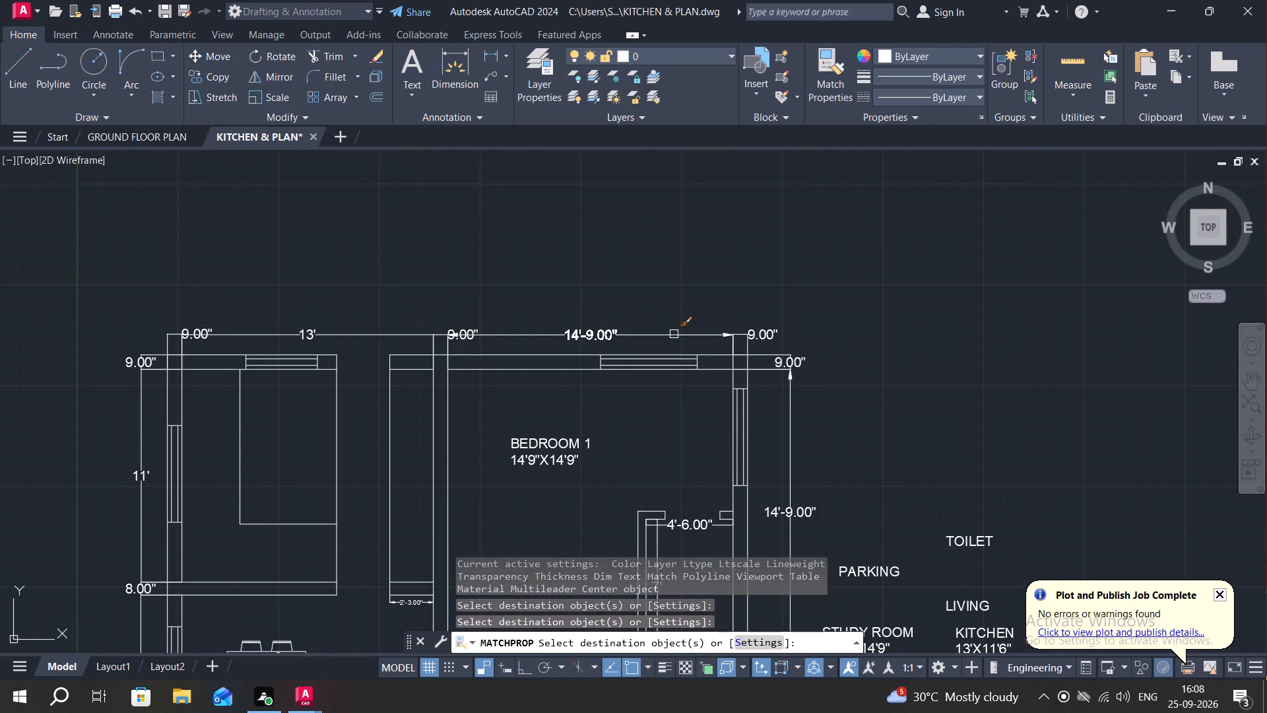
left_click(252, 336)
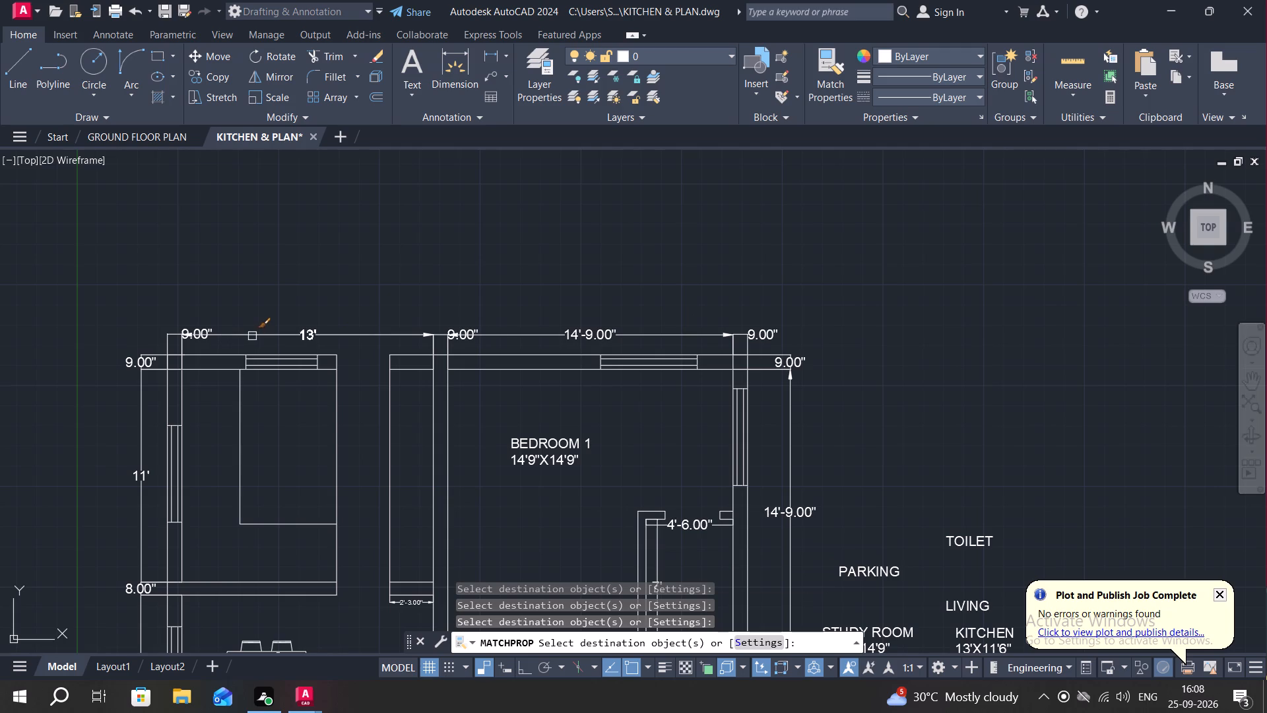
Match the 11', 8', 4', 17' and 6'-6.00" dimensions along the plan's west side to the 15' dimension's properties.
middle_click_drag(214, 442, 273, 316)
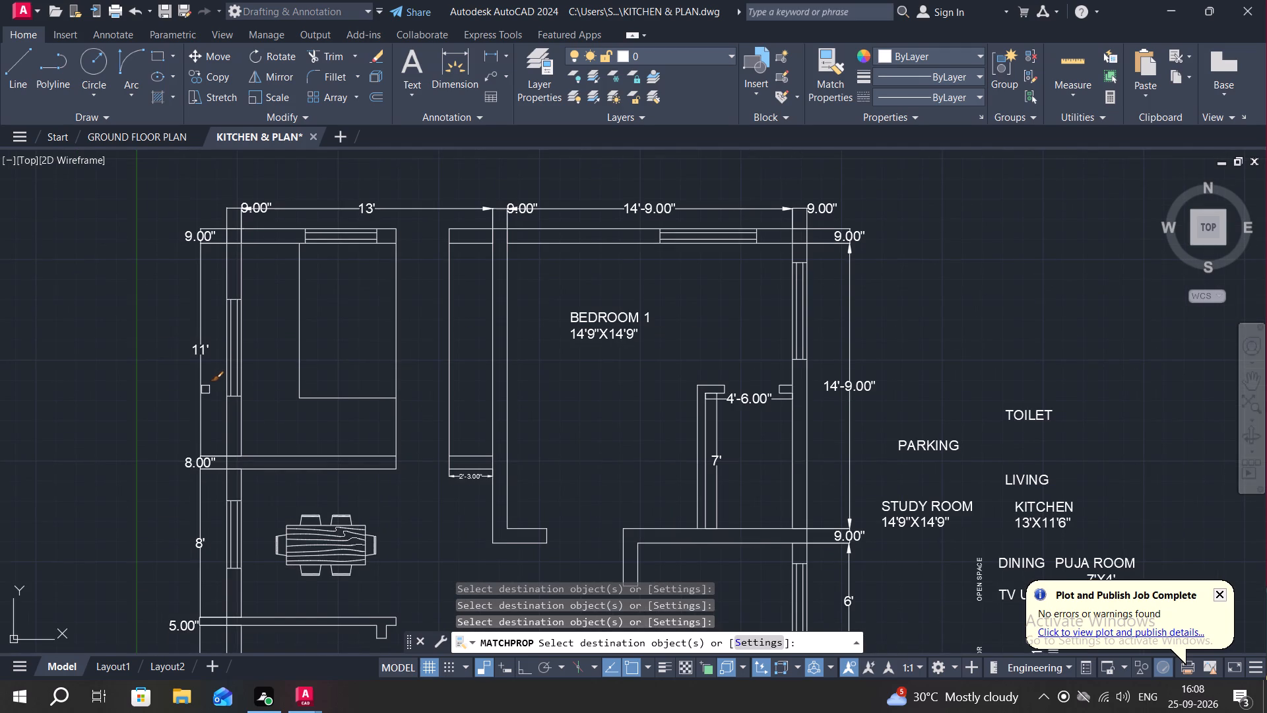
left_click(202, 390)
left_click(201, 492)
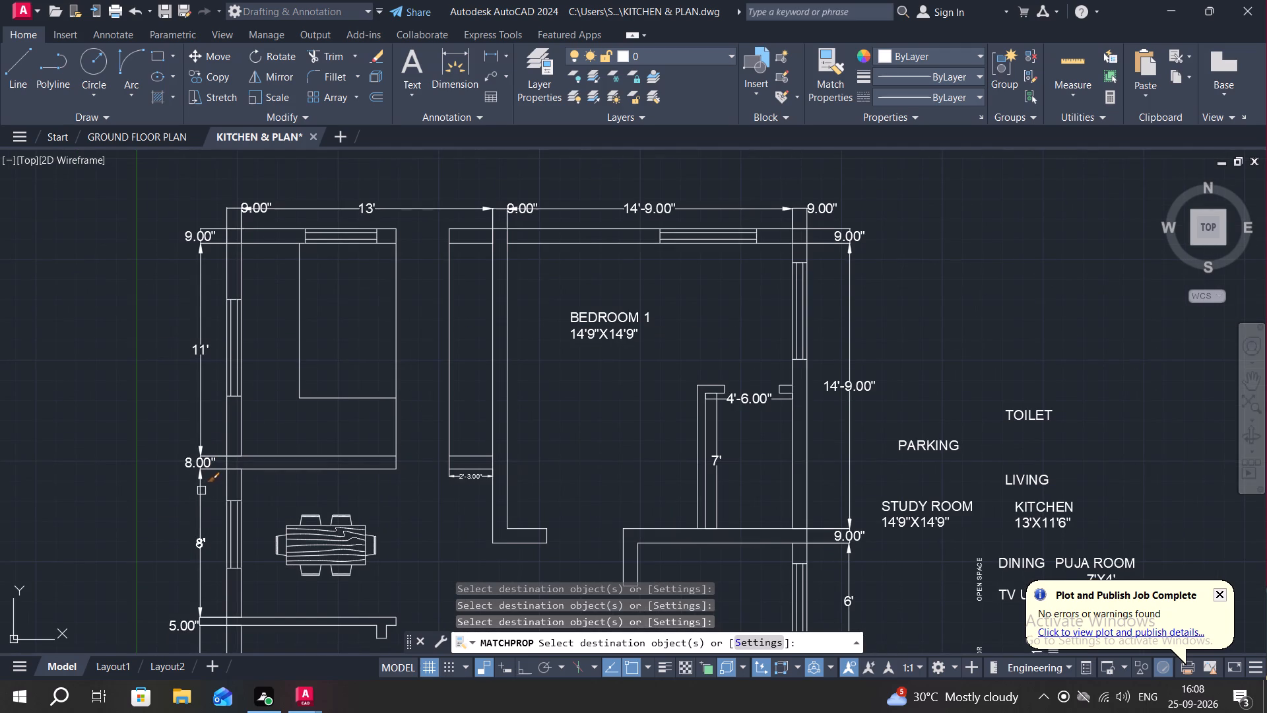
middle_click_drag(219, 493, 230, 272)
left_click(209, 438)
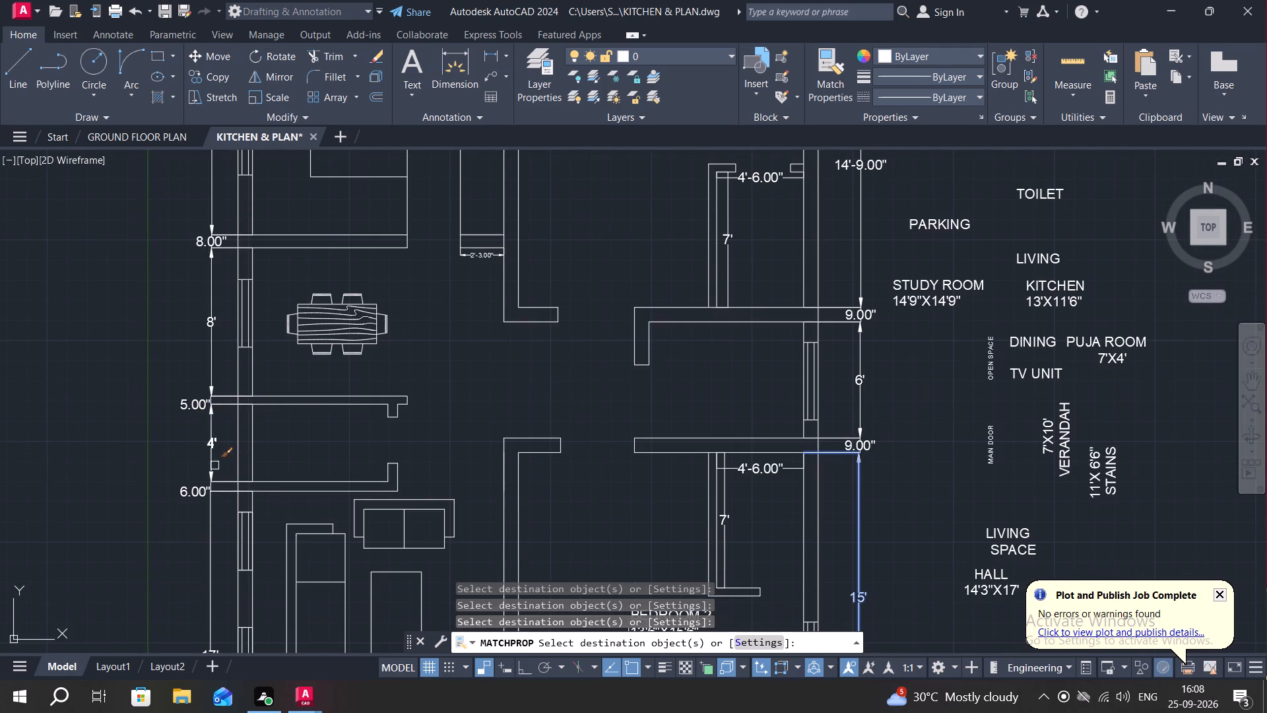
middle_click_drag(224, 464, 257, 311)
left_click(240, 424)
middle_click_drag(247, 406, 248, 318)
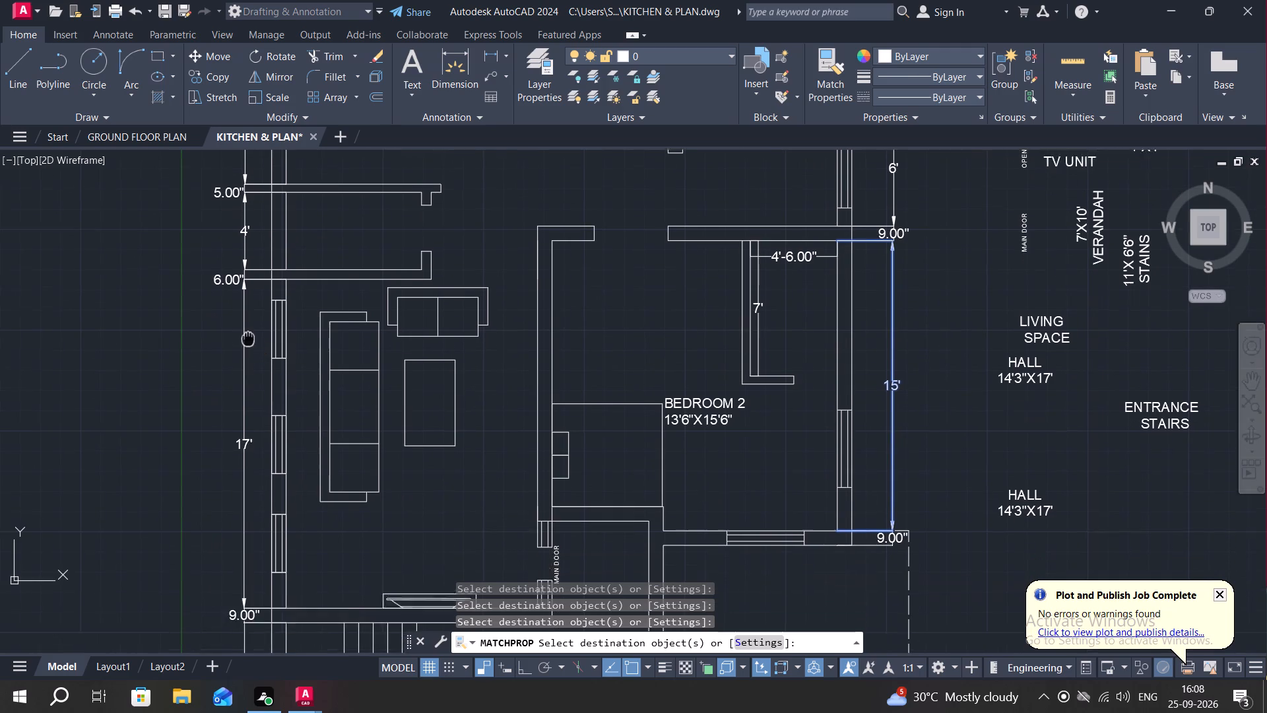
middle_click_drag(248, 318, 248, 303)
middle_click_drag(228, 493, 279, 224)
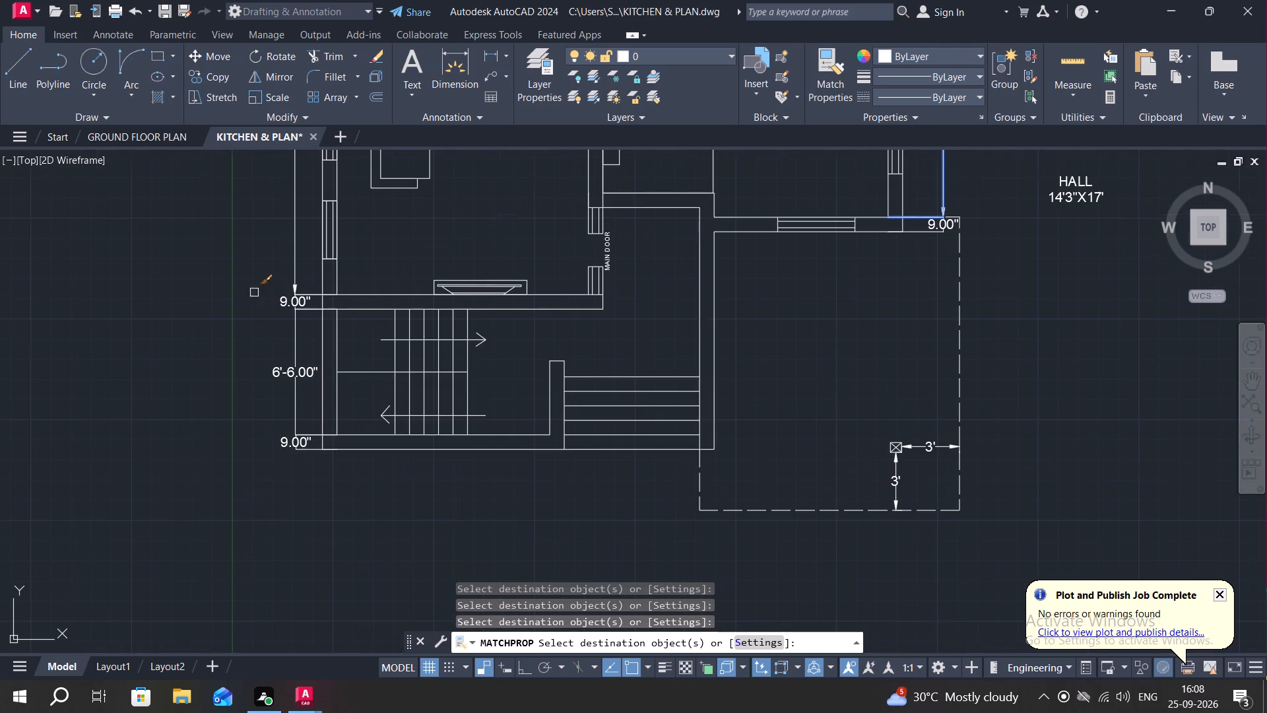
left_click(295, 339)
key("Escape")
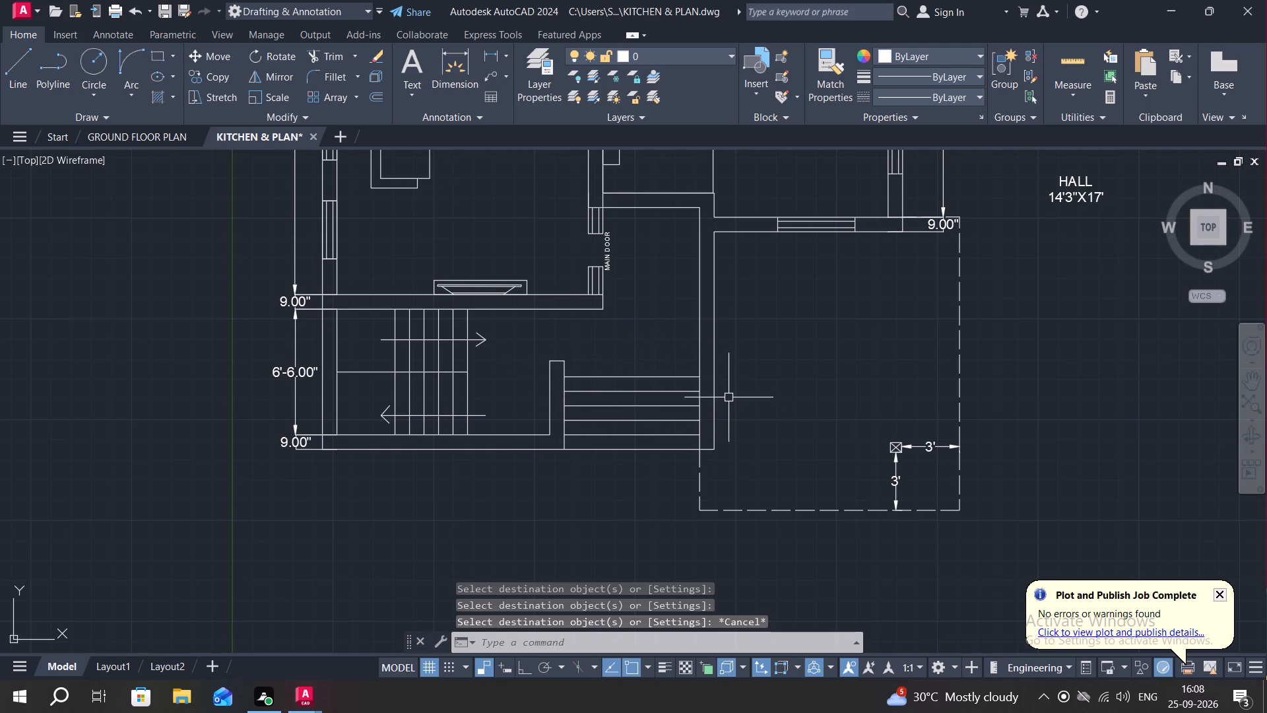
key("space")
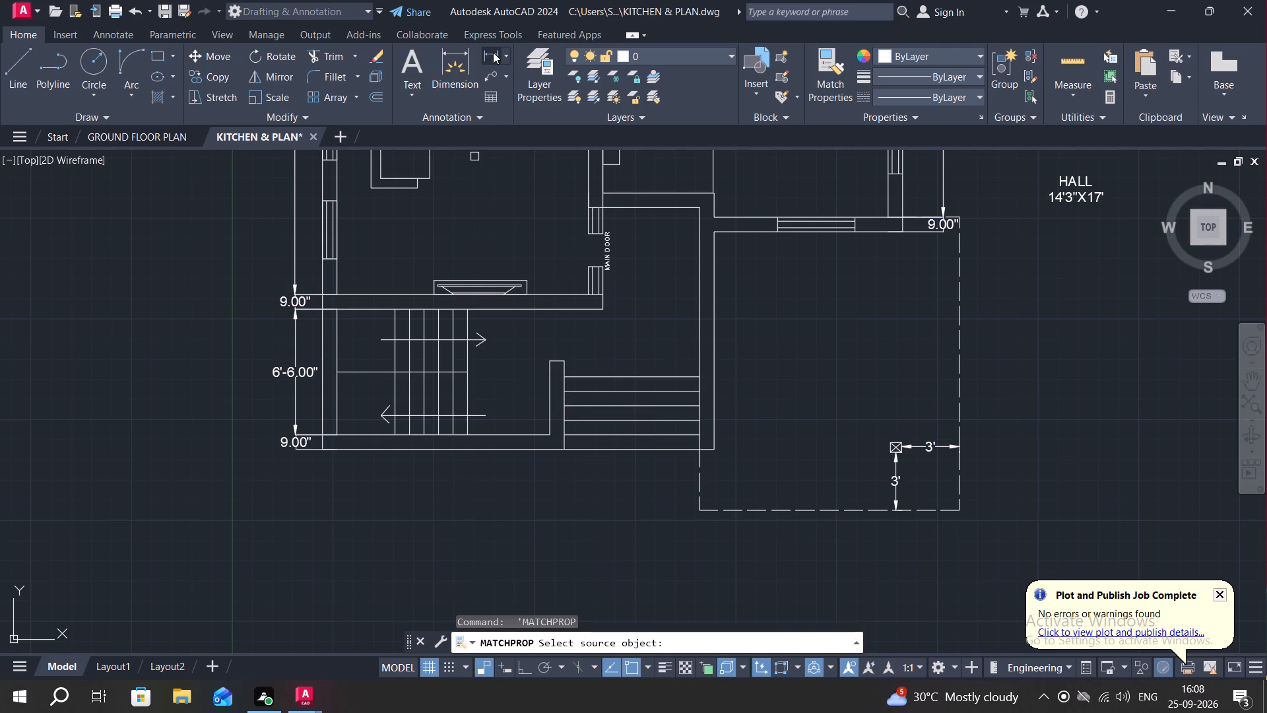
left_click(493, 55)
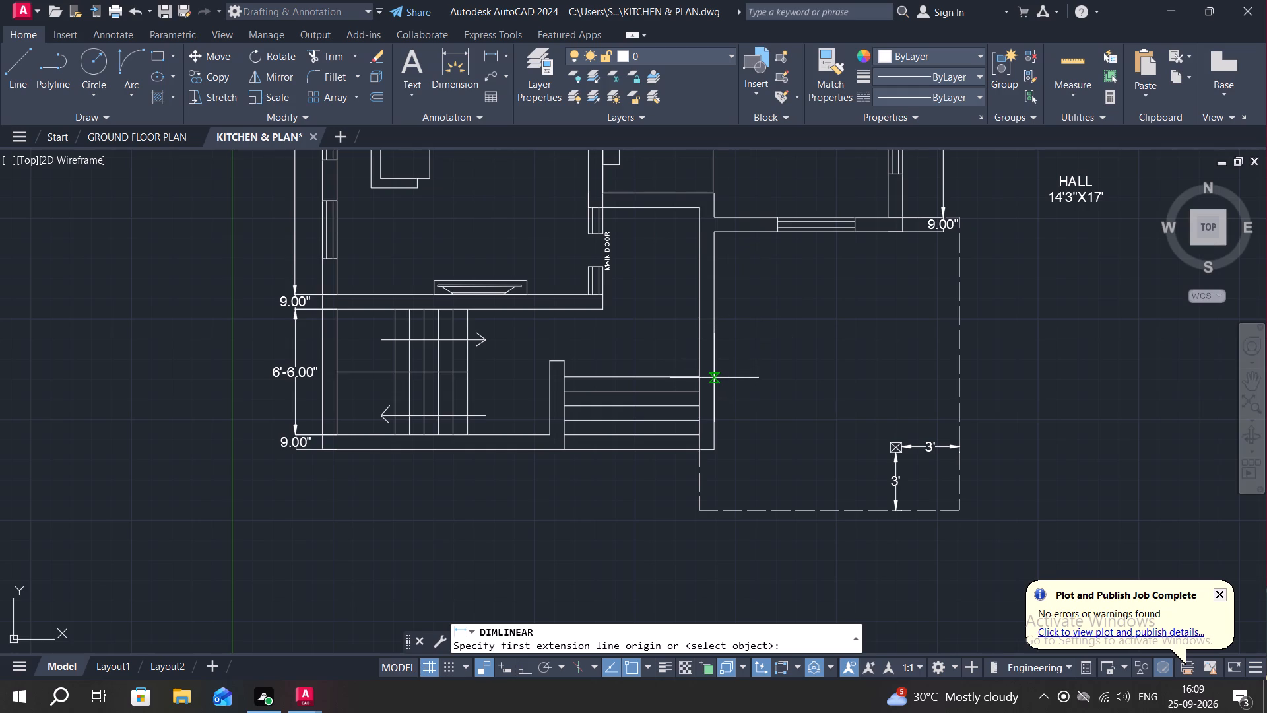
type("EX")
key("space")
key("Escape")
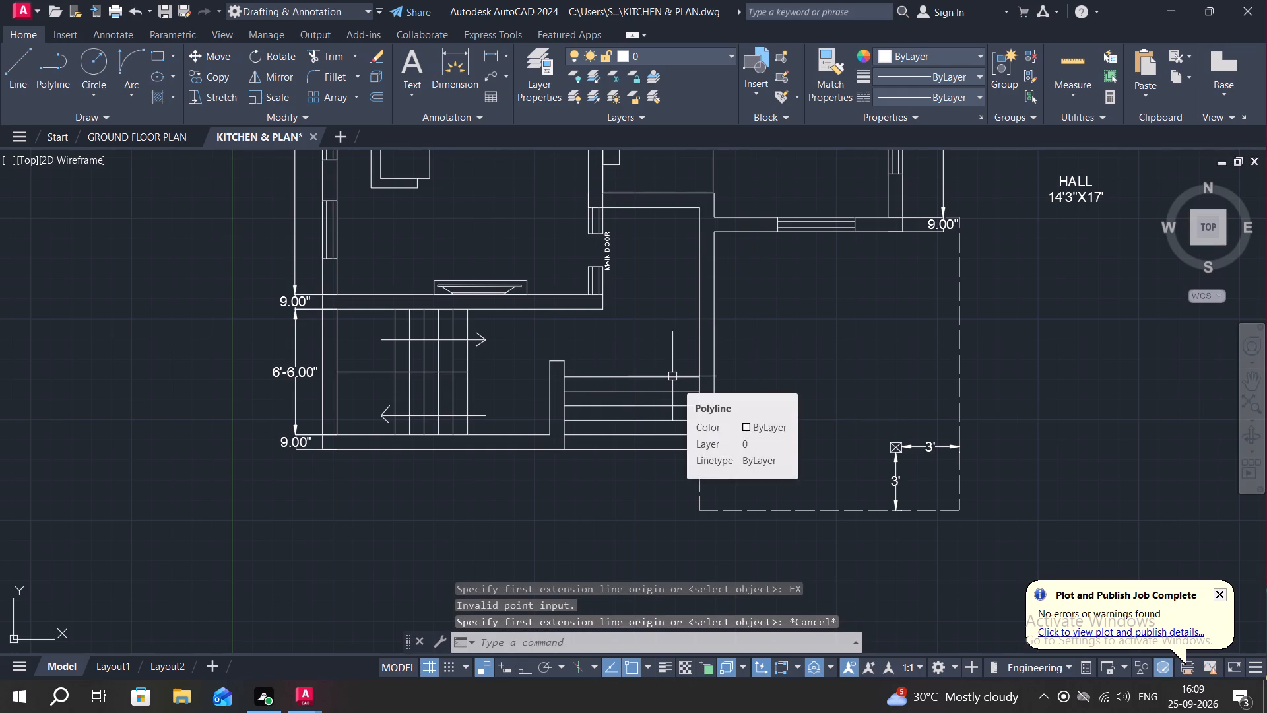
Extend the top line of the entrance stairs through the adjoining wall to its outer face.
type("EX")
key("space")
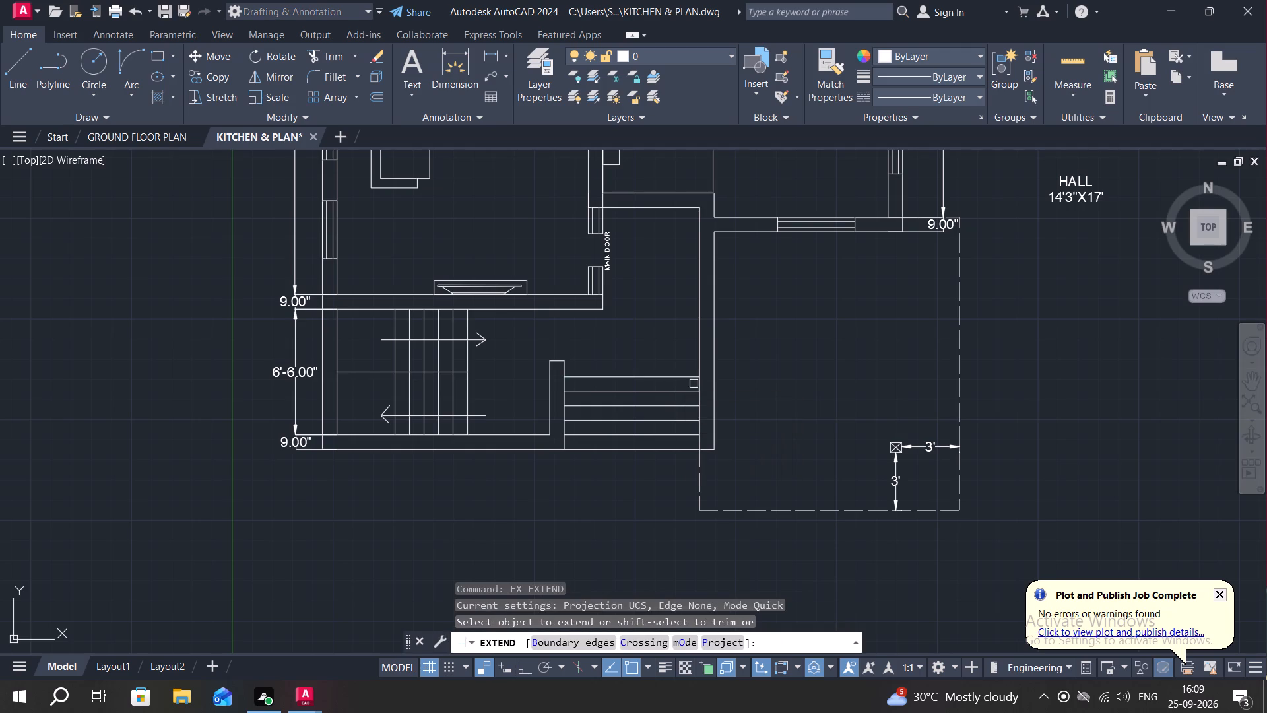
left_click(690, 380)
key("Escape")
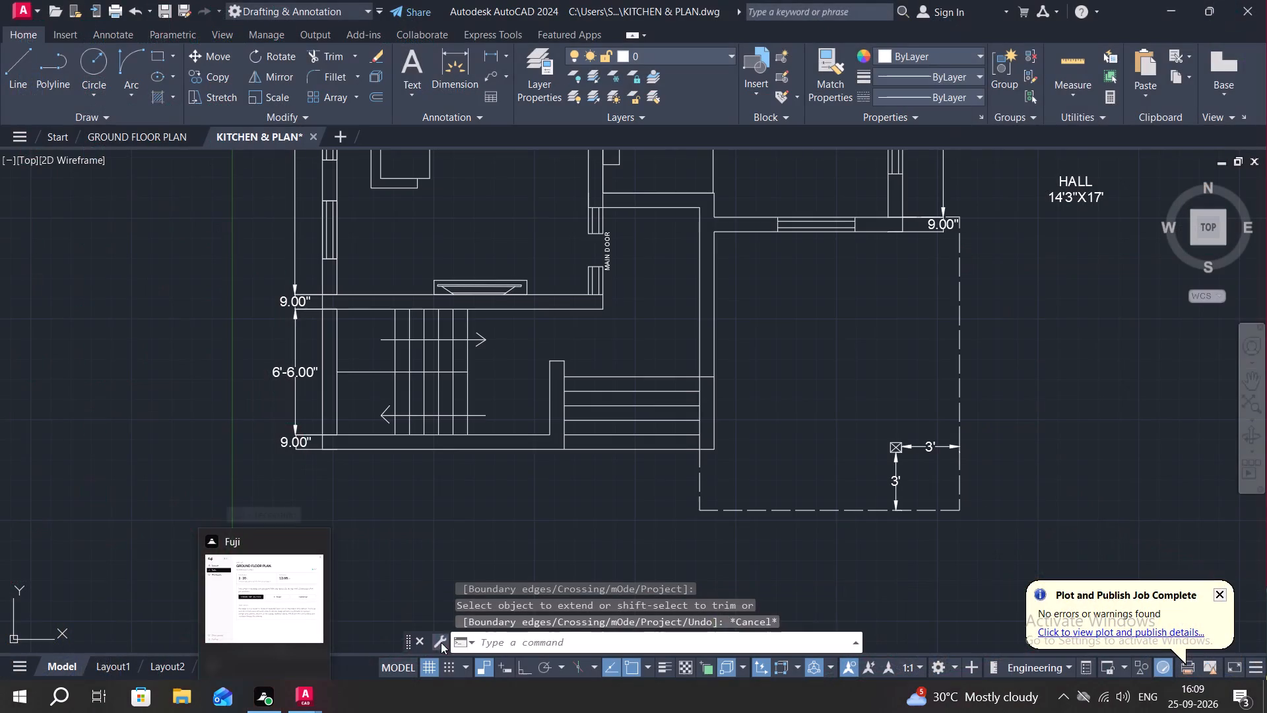
key("Escape")
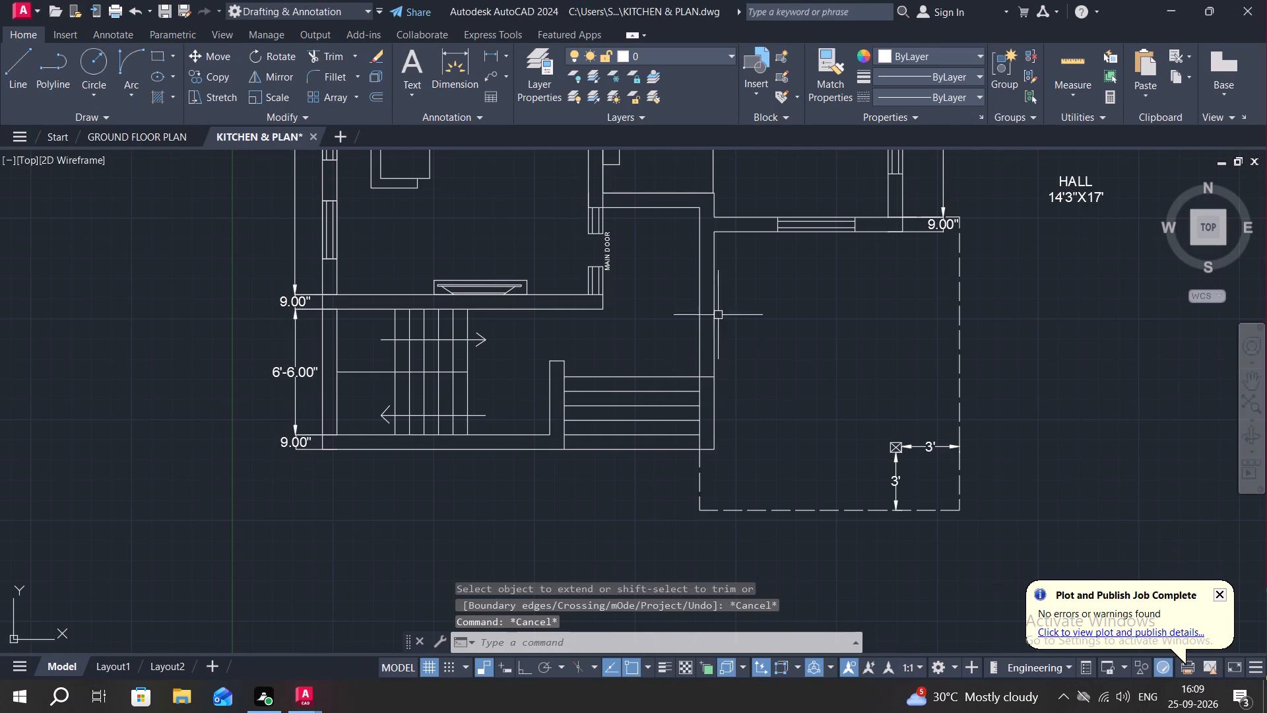
Add a vertical linear dimension beside the entrance stairs, from the extended top step line to the wall's bottom corner.
left_click(490, 51)
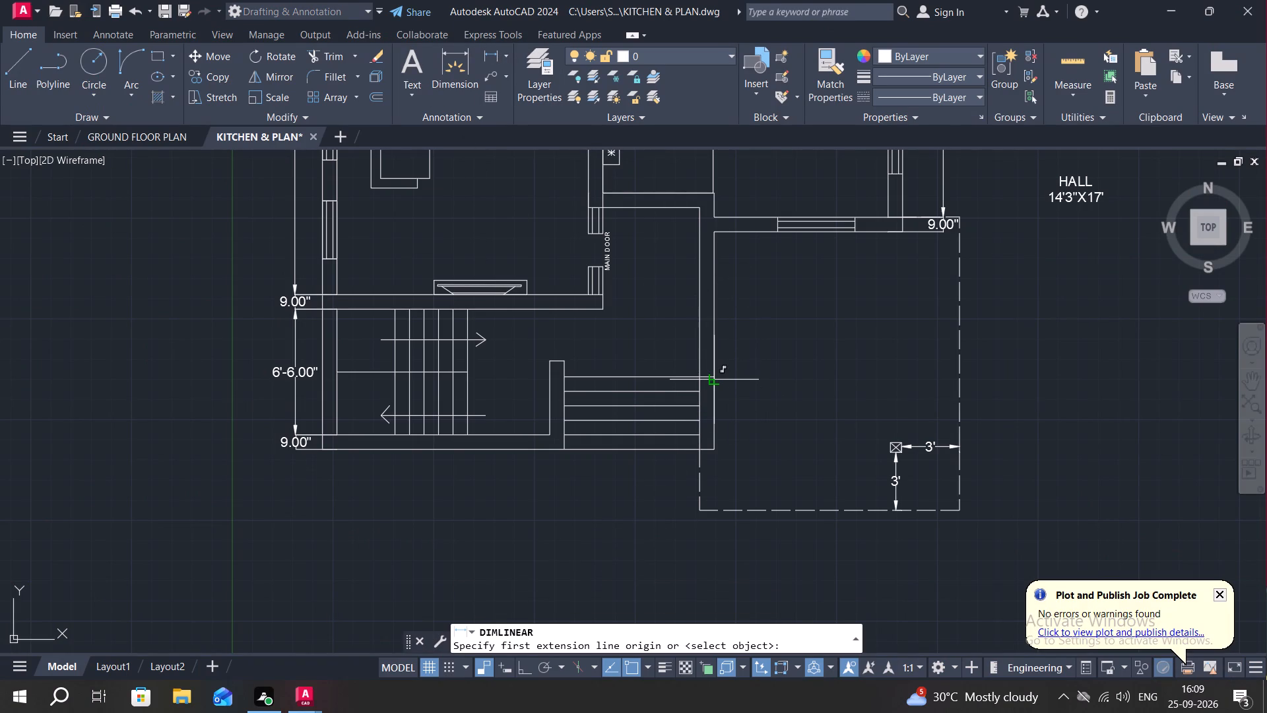
left_click(713, 374)
left_click(717, 449)
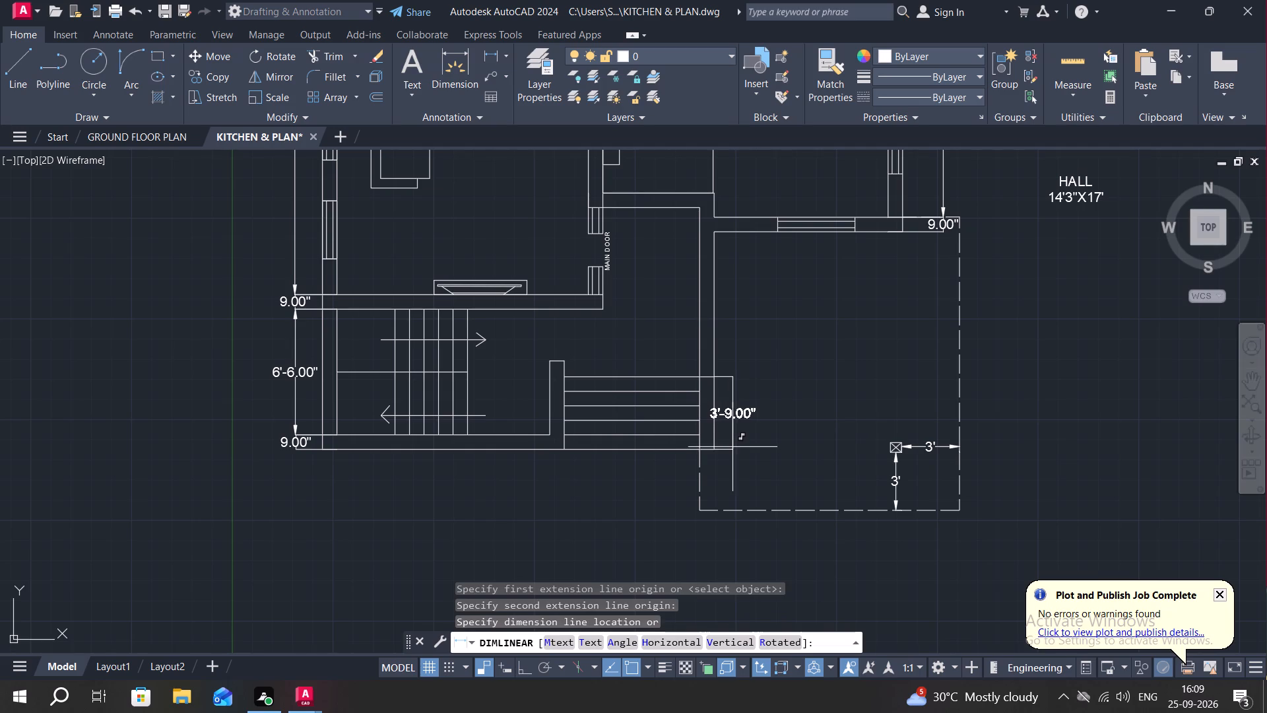
left_click(740, 444)
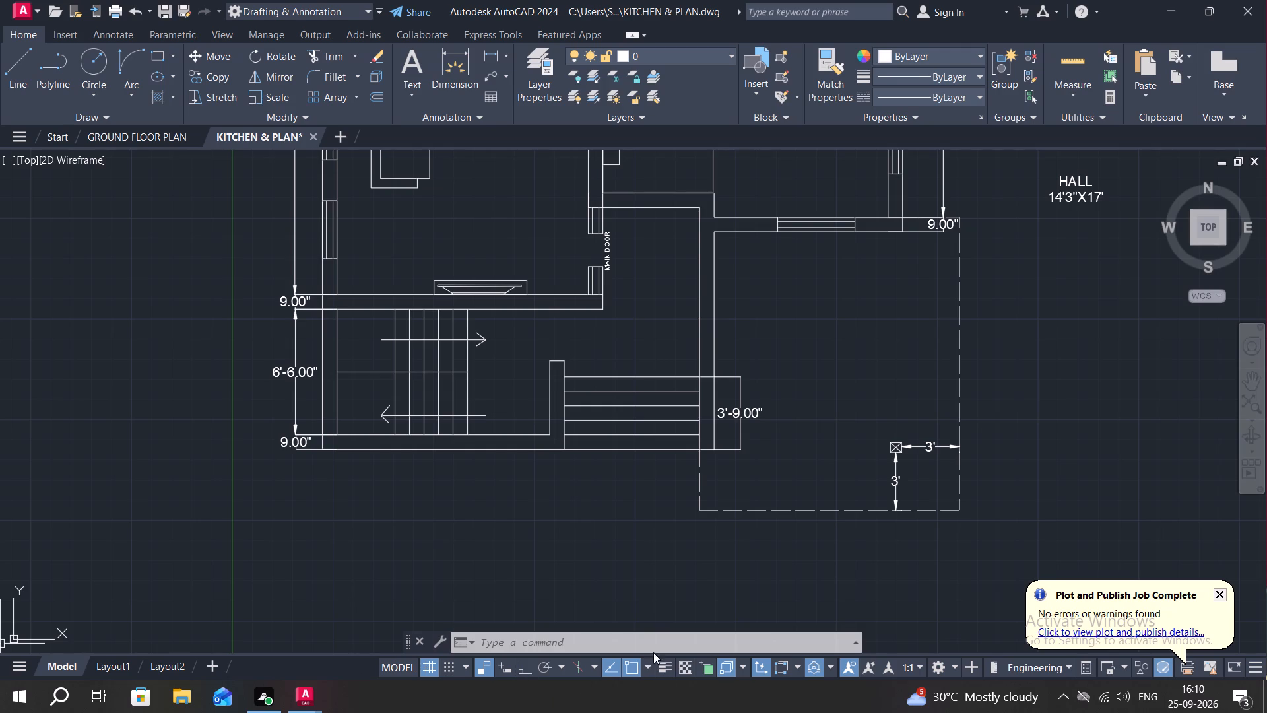
key("Escape")
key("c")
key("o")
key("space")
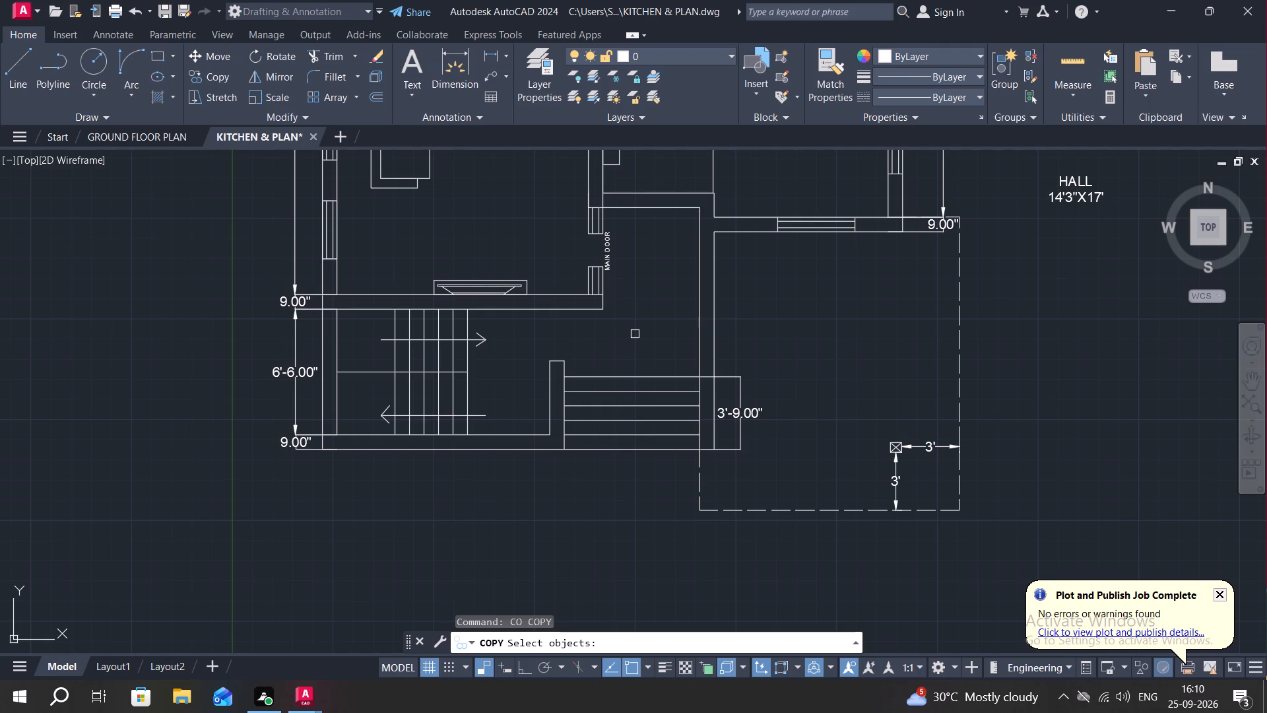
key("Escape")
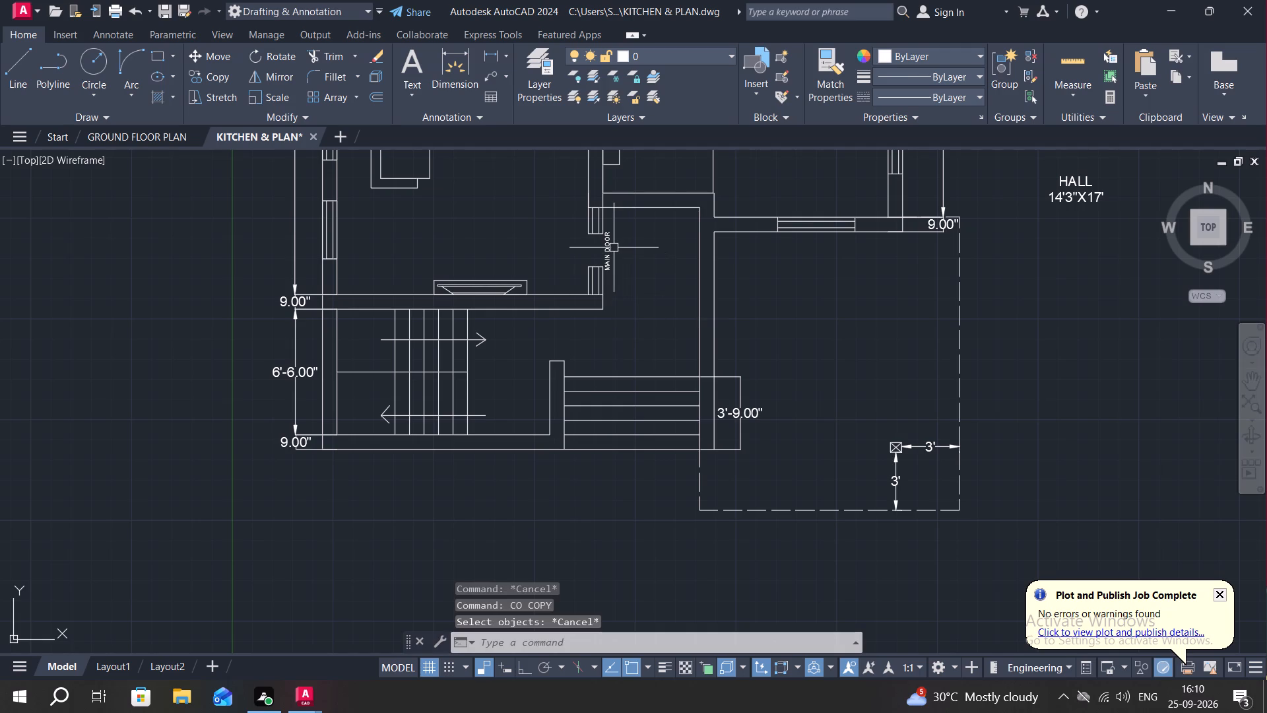
Copy the vertical 11'X 6'6" STAINS label to the empty area beside the TOILET and LIVING labels.
scroll(637, 281, "down", 2)
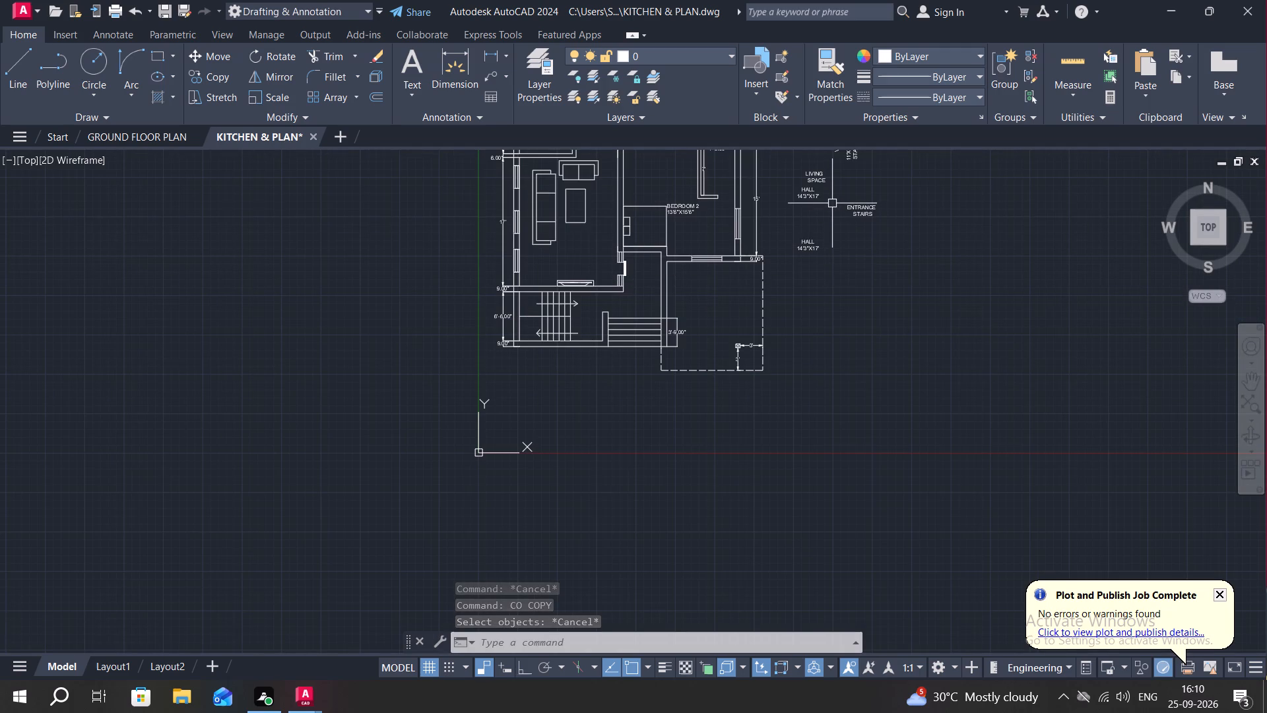
middle_click_drag(833, 203, 824, 405)
middle_click(824, 405)
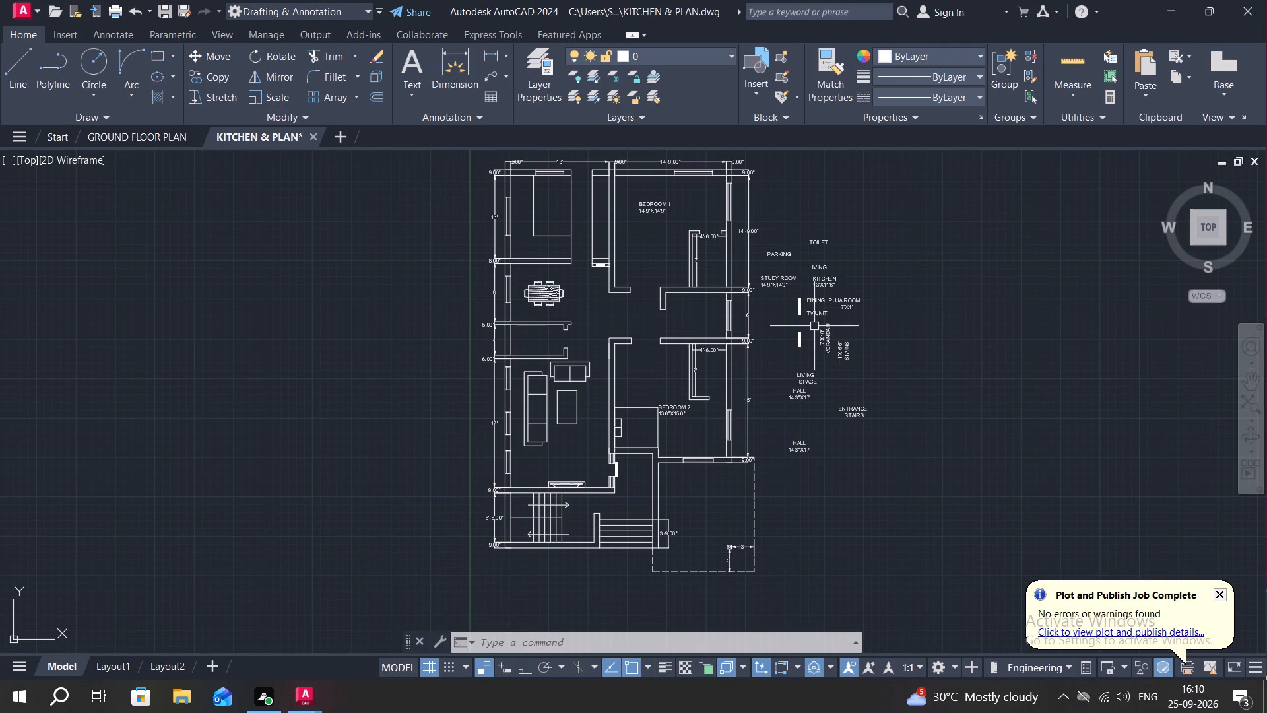
scroll(810, 323, "up", 2)
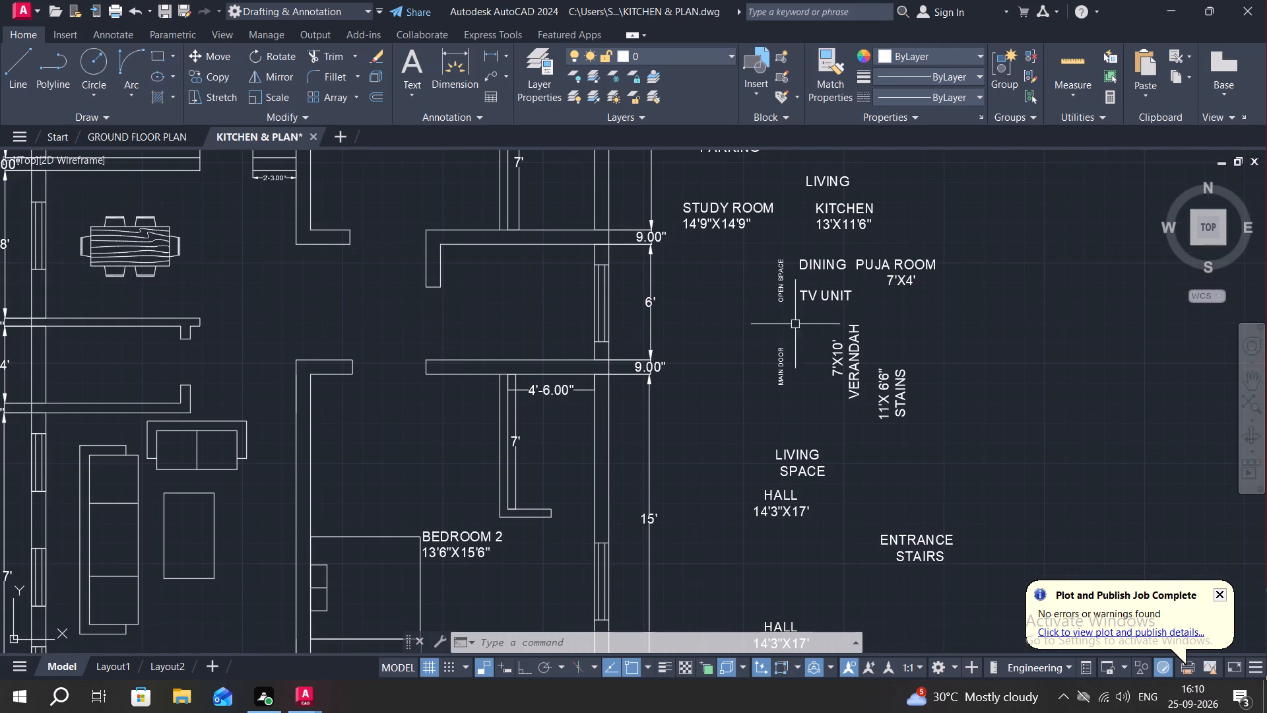
middle_click_drag(824, 342, 882, 490)
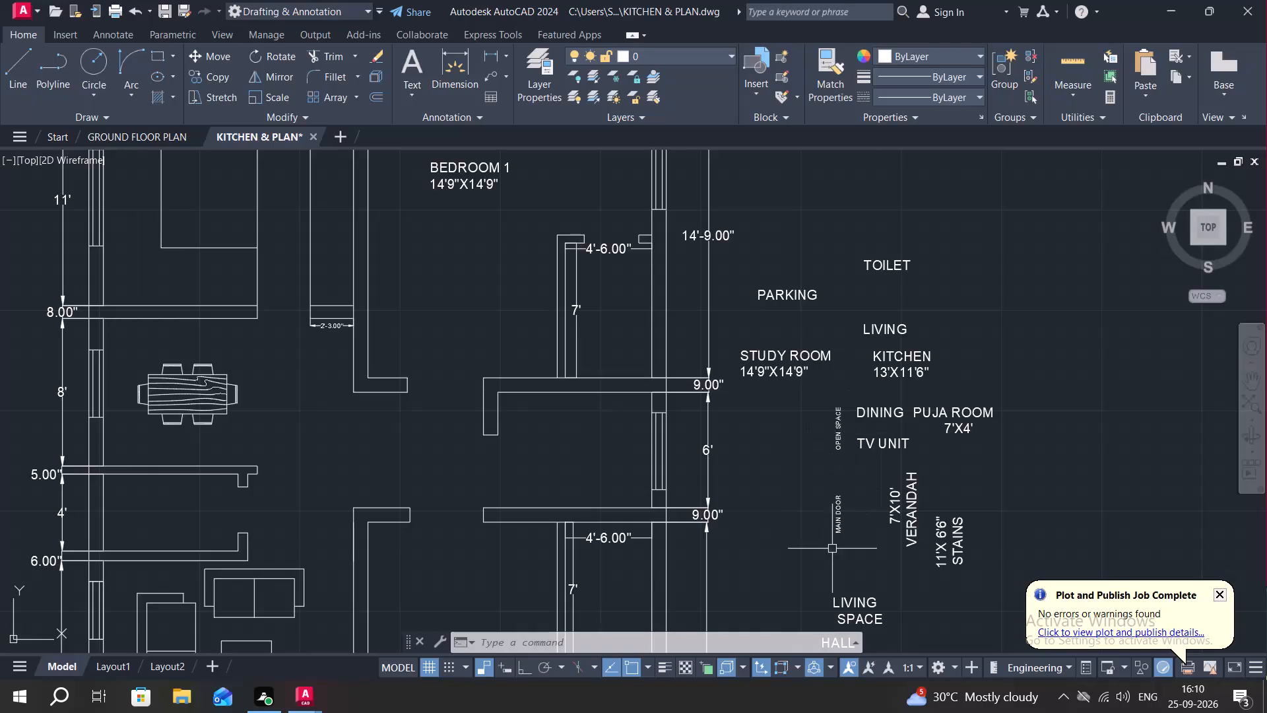
key("c")
key("o")
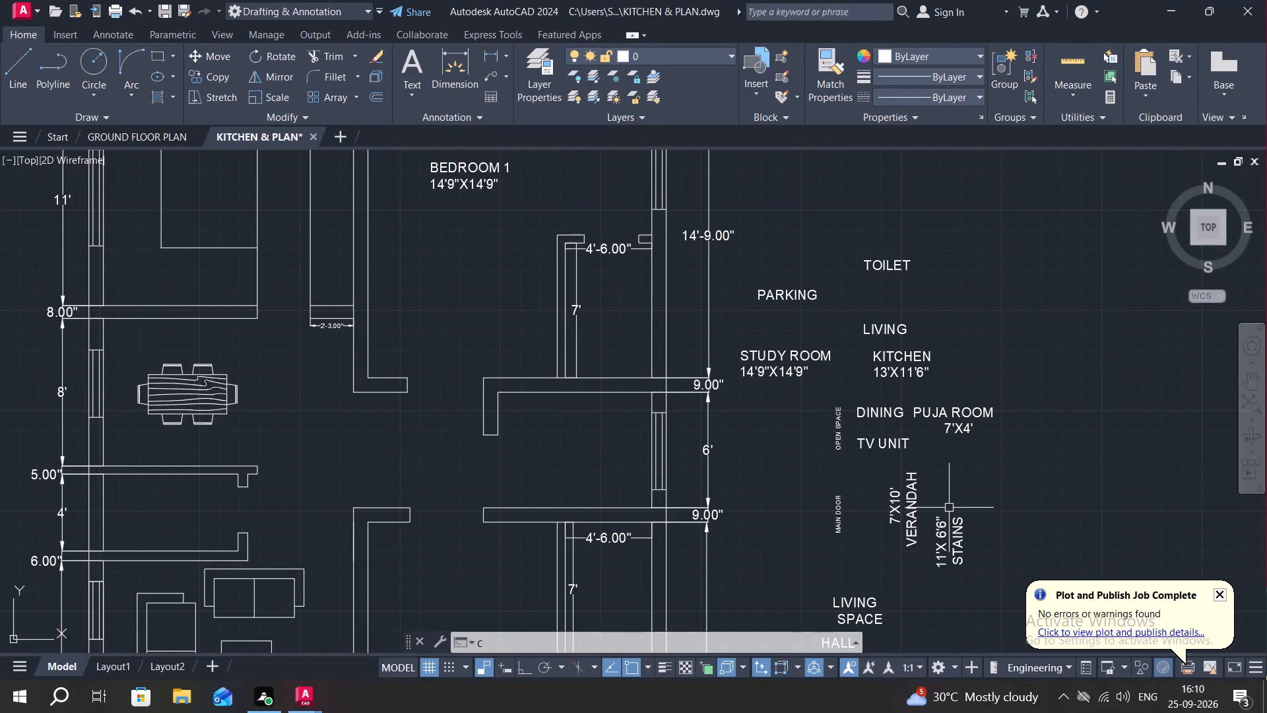
key("space")
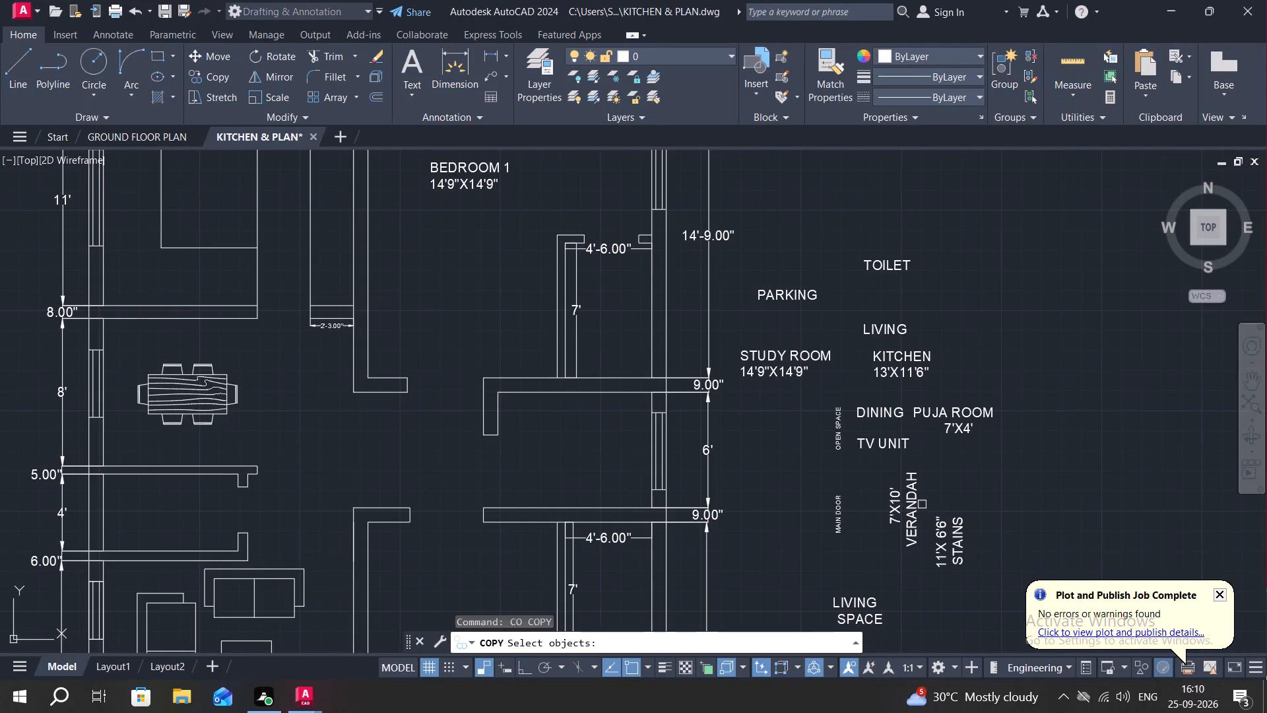
left_click(941, 533)
right_click(942, 533)
left_click(942, 533)
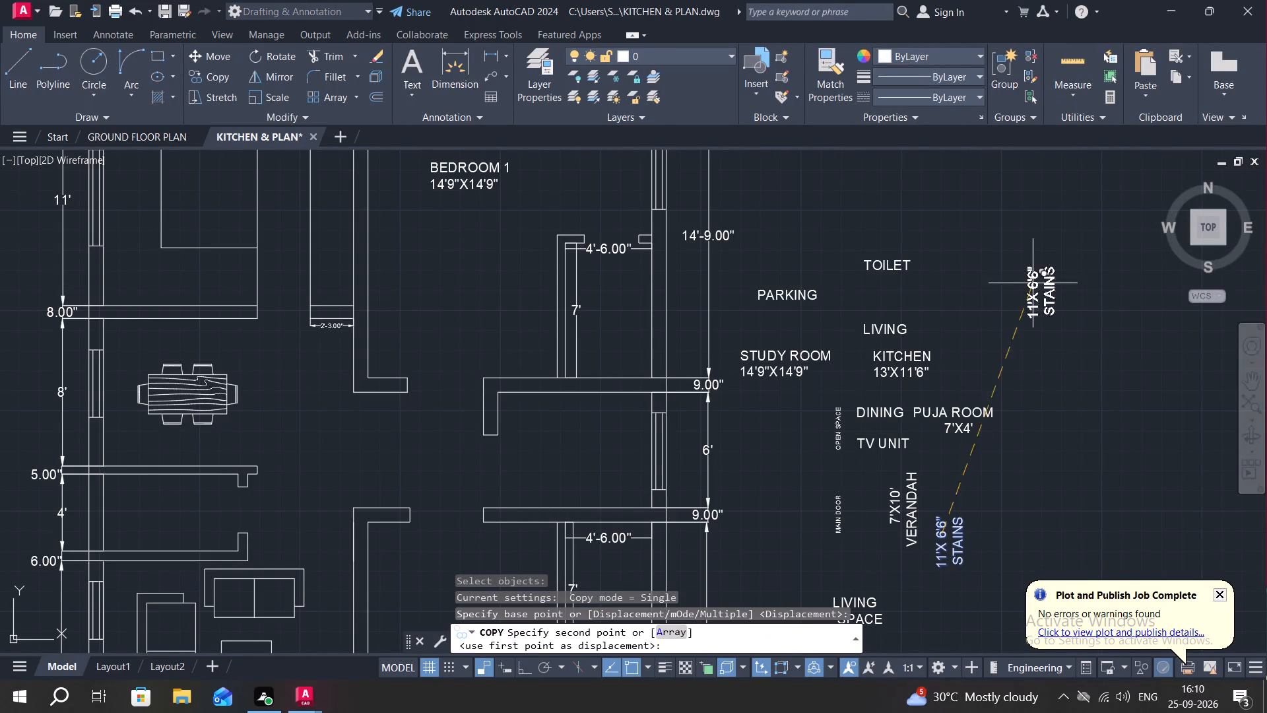
left_click(1014, 295)
Replace the size line of the copied STAINS label with TOILET.
double_click(1010, 285)
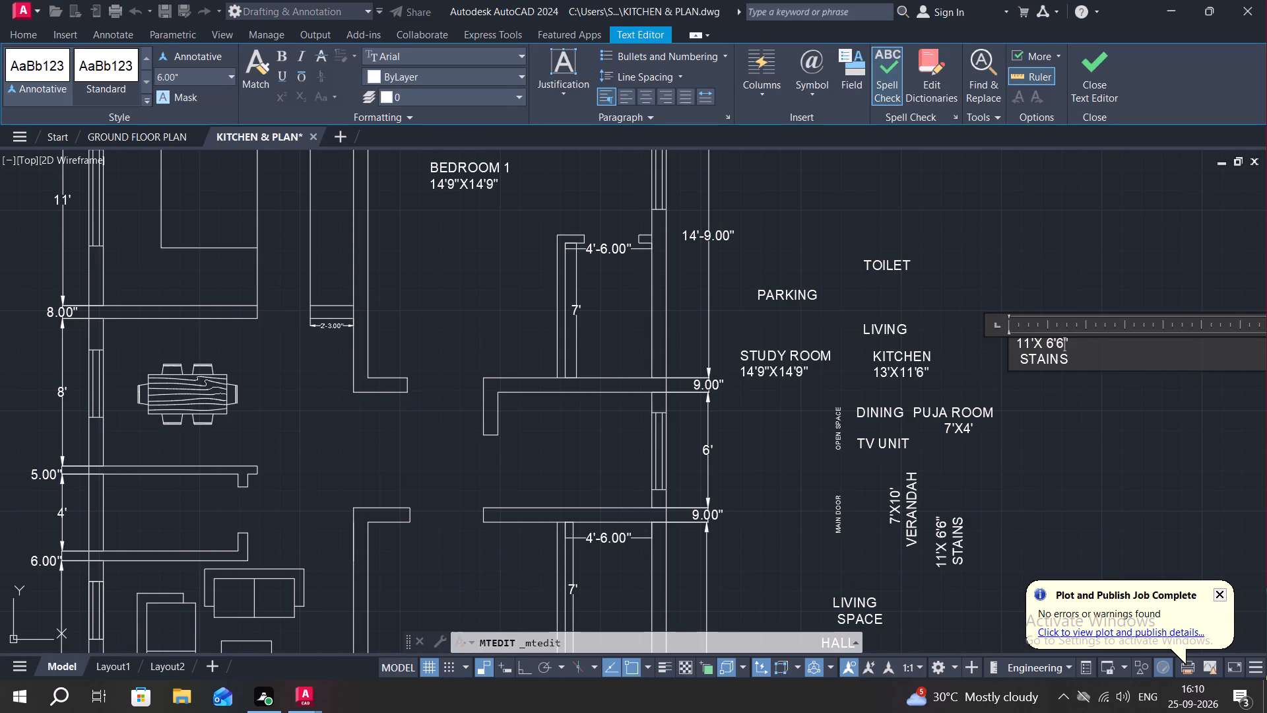
key("BackSpace")
key("BackSpace")
key("BackSpace")
key("BackSpace")
key("BackSpace")
key("BackSpace")
key("BackSpace")
key("BackSpace")
left_click(1030, 335)
left_click(1029, 336)
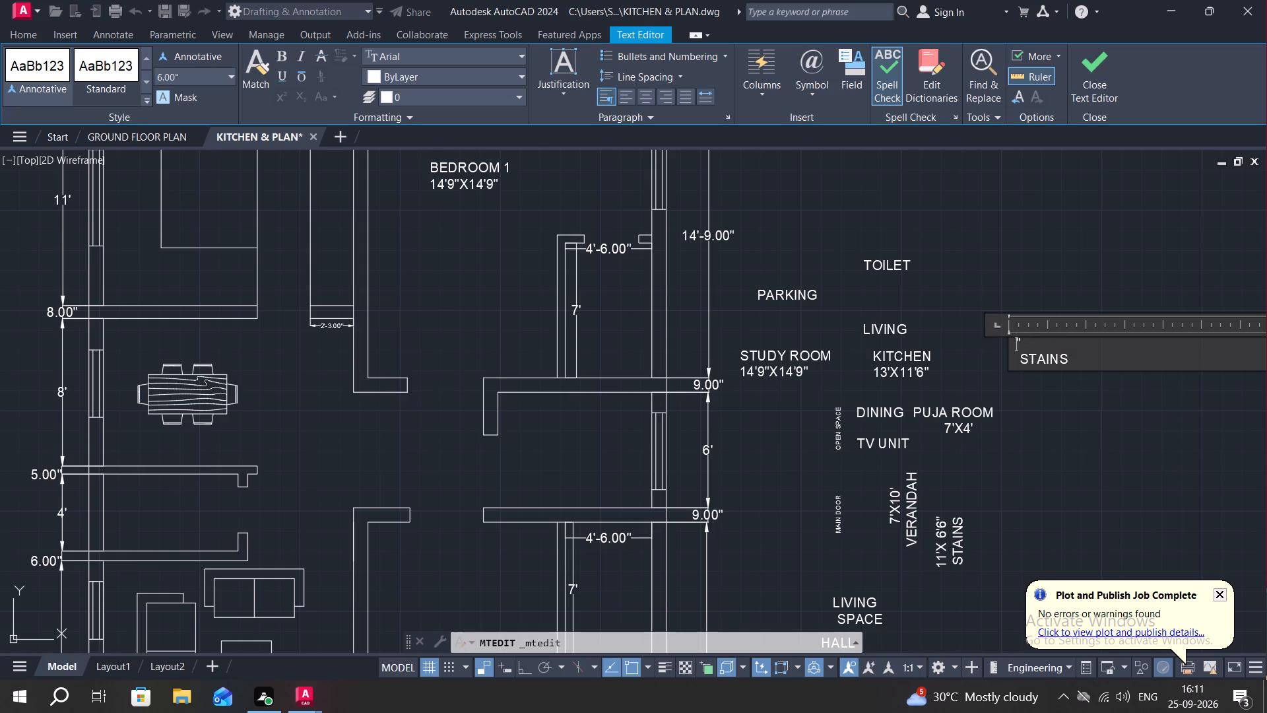
left_click(1025, 339)
key("BackSpace")
key("BackSpace")
type("TOIL")
type("ET")
Replace the STAINS line of the copied label with 4'6"X7' and finish editing the text.
left_click(1071, 361)
key("BackSpace")
key("BackSpace")
key("BackSpace")
key("BackSpace")
key("BackSpace")
key("BackSpace")
key("BackSpace")
key("BackSpace")
key("BackSpace")
type("4'")
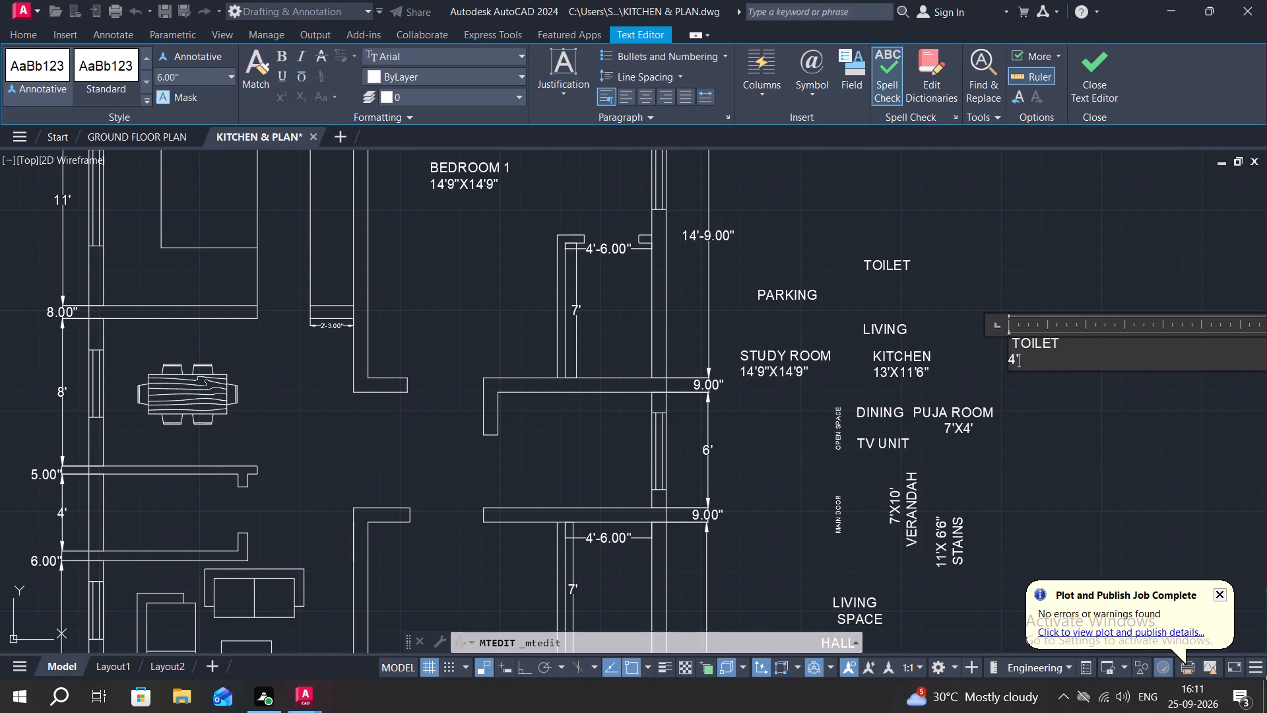
type("6\"")
key("x")
key("7")
key("apostrophe")
left_click(1009, 341)
key("BackSpace")
key("BackSpace")
key("BackSpace")
key("BackSpace")
key("BackSpace")
key("space")
key("BackSpace")
key("BackSpace")
key("BackSpace")
left_click(1033, 389)
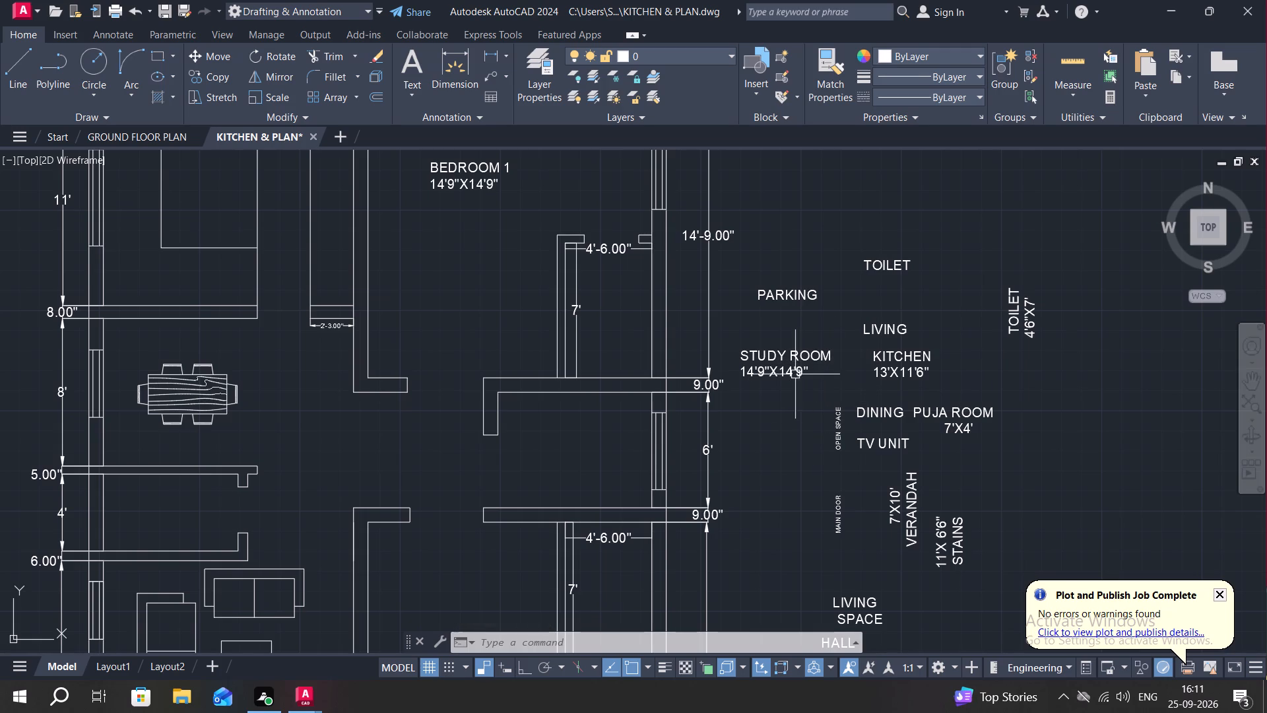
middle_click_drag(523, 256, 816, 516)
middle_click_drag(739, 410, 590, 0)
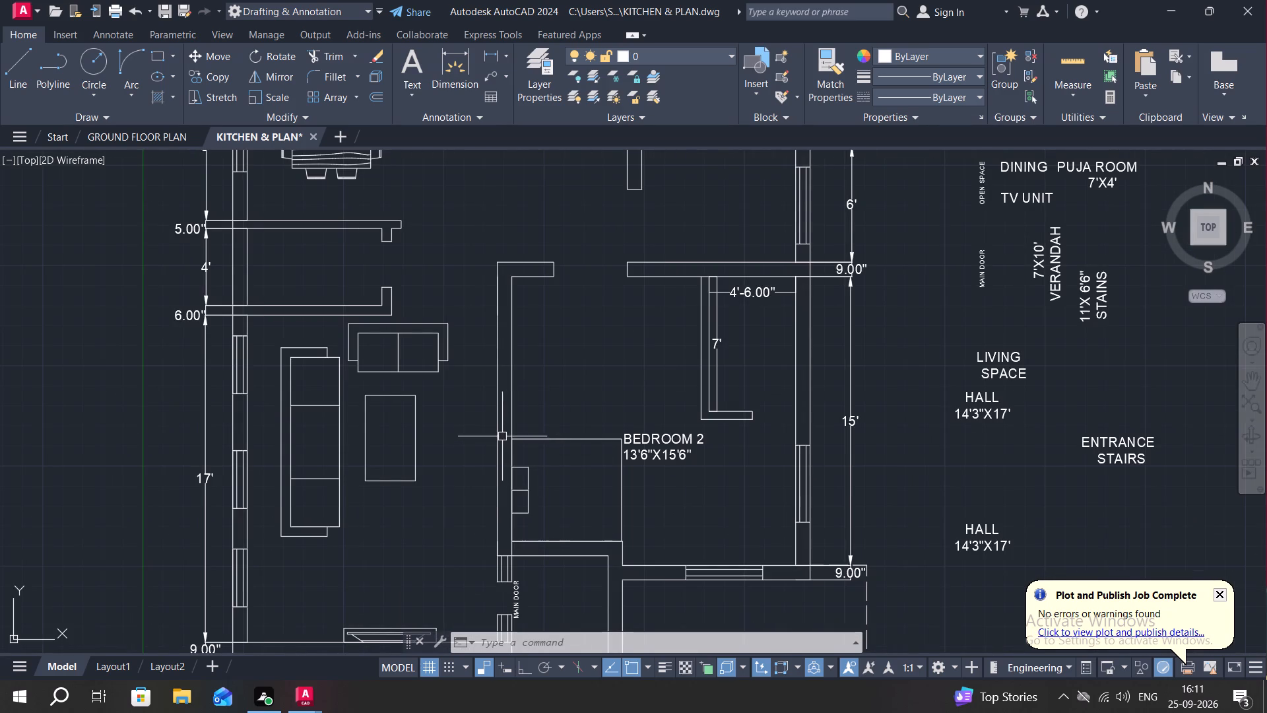
Move the BEDROOM 1 label with its 14'9"X14'9" size straight down, clearing the upper part of the room.
middle_click_drag(552, 347, 677, 712)
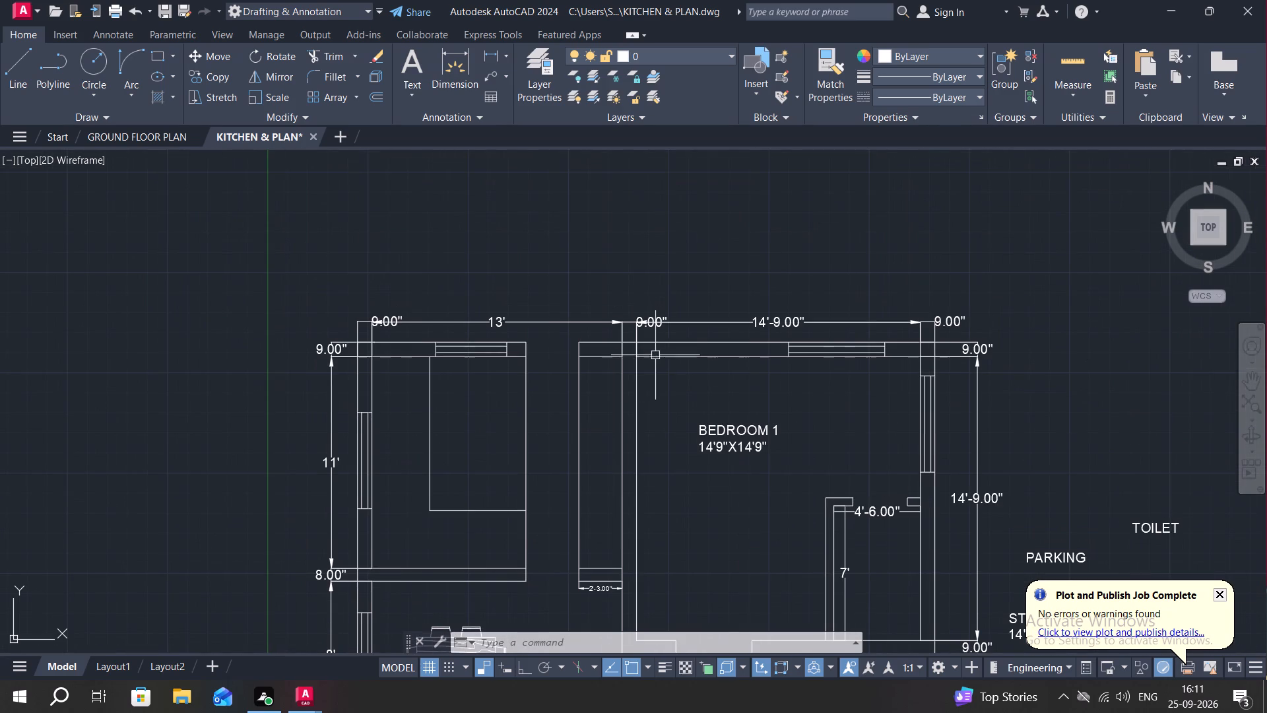
left_click(719, 429)
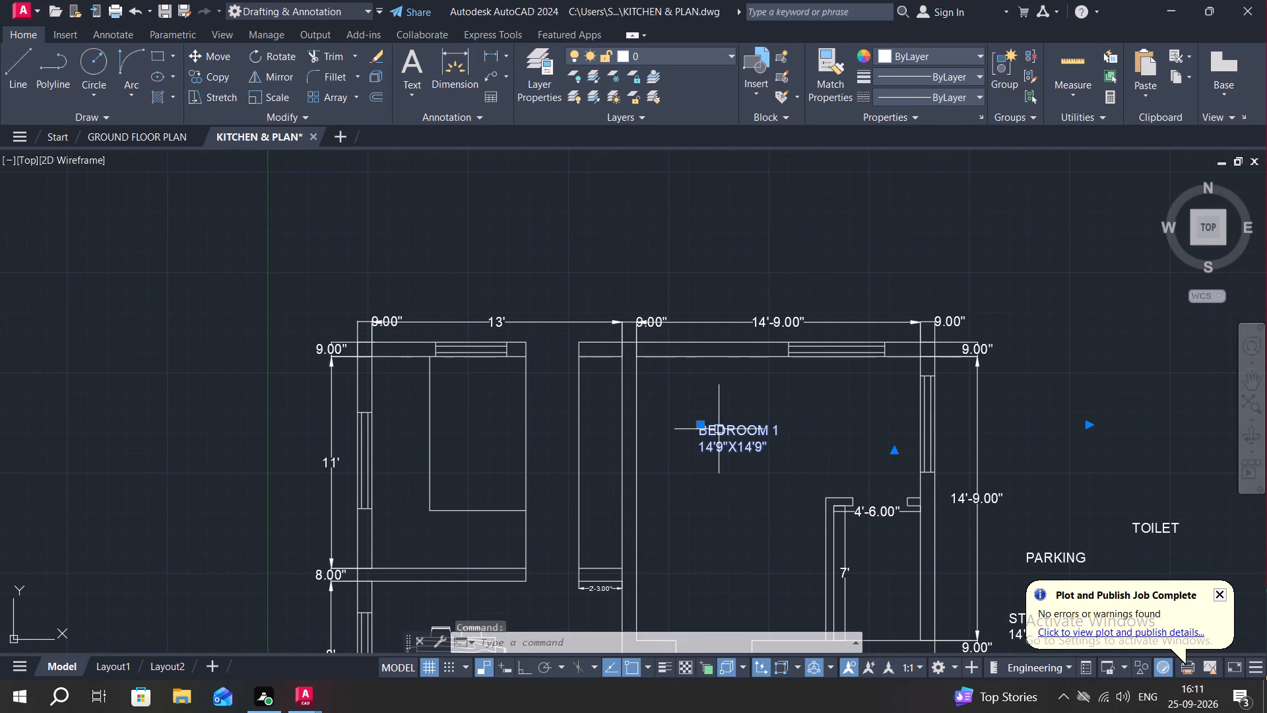
key("m")
key("space")
left_click(722, 440)
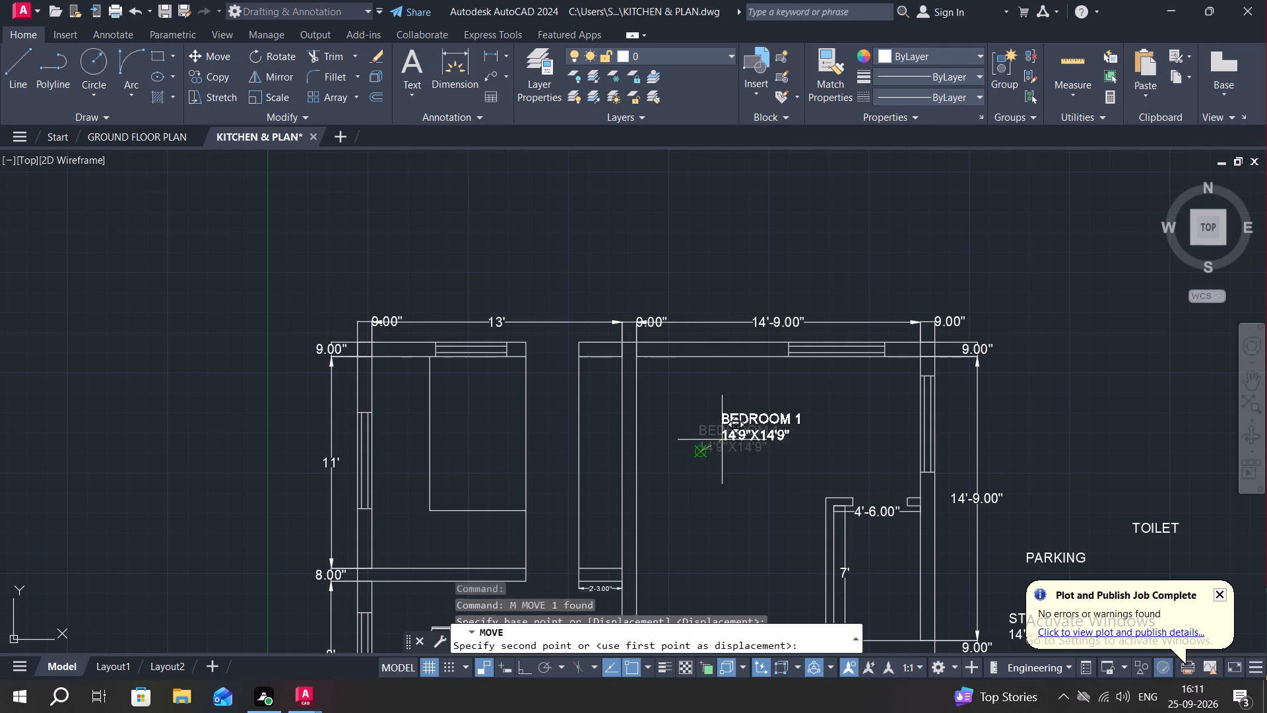
left_click(722, 513)
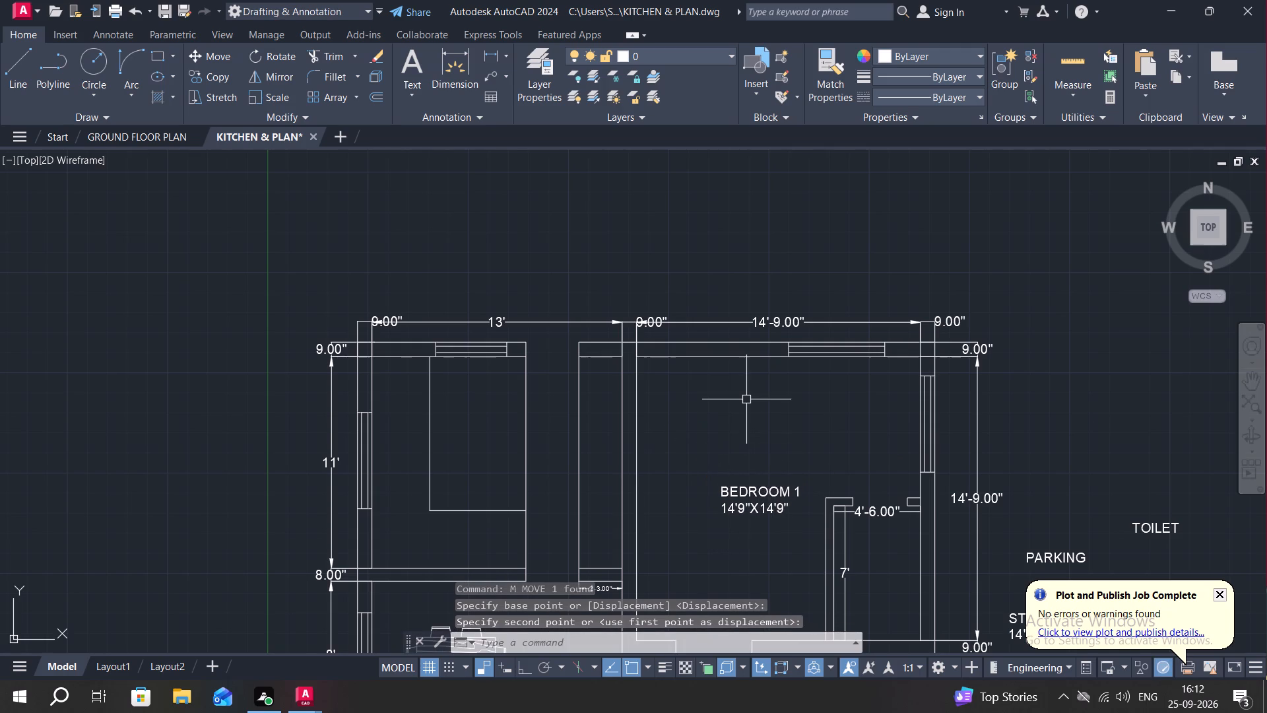
Draw a rectangle for the bed in BEDROOM 1, with one short side against the room's left wall.
type("REC")
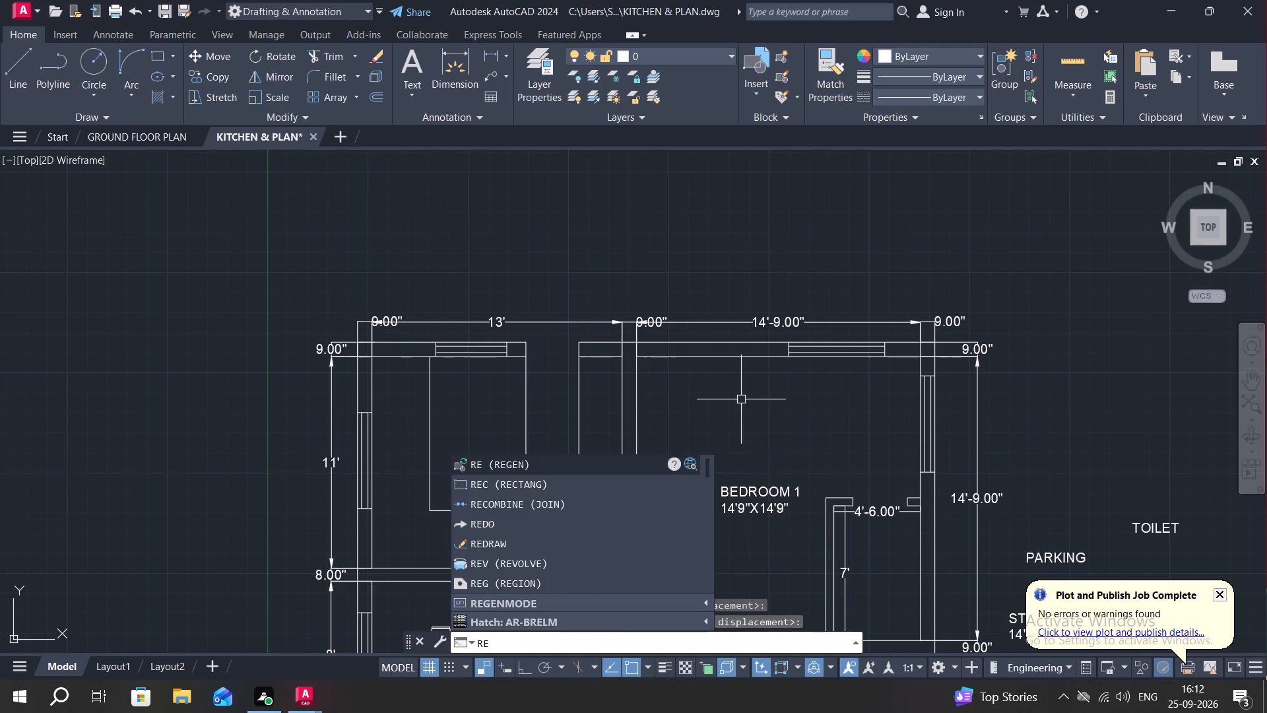
key("space")
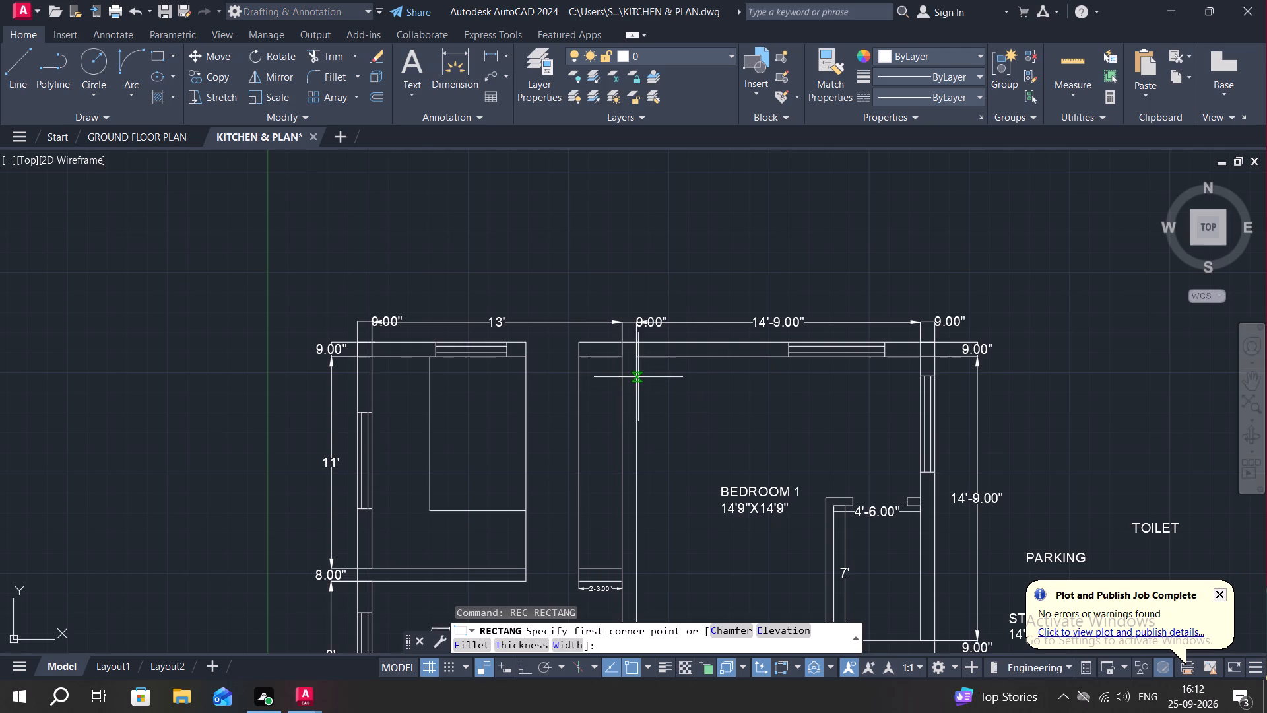
left_click(637, 383)
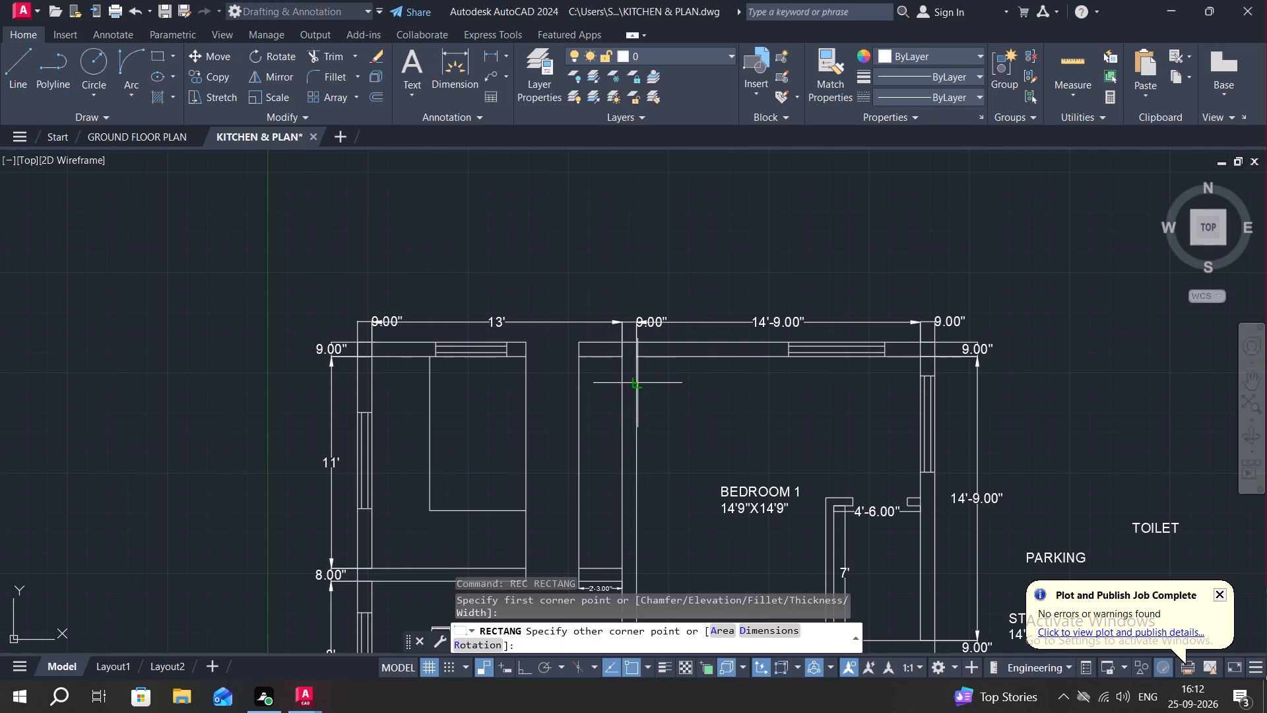
left_click(746, 453)
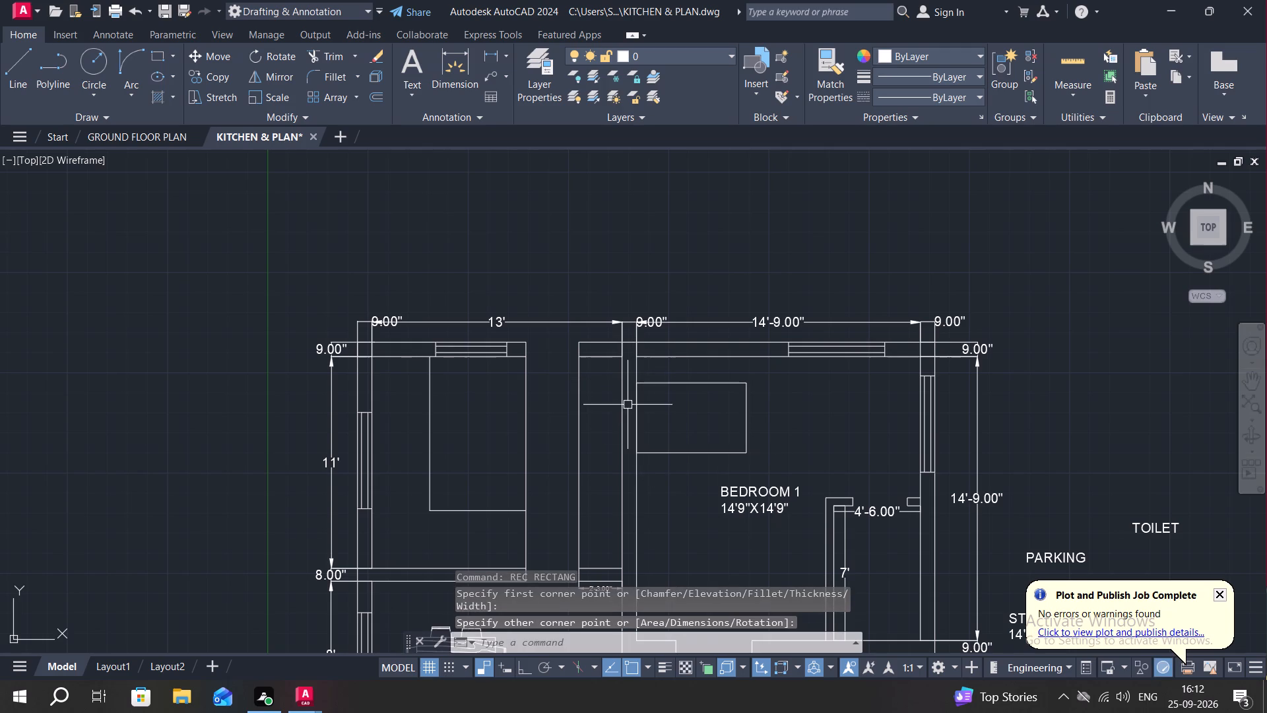
Draw a small upright pillow rectangle inside the upper wall-side corner of the BEDROOM 1 bed.
type("REC")
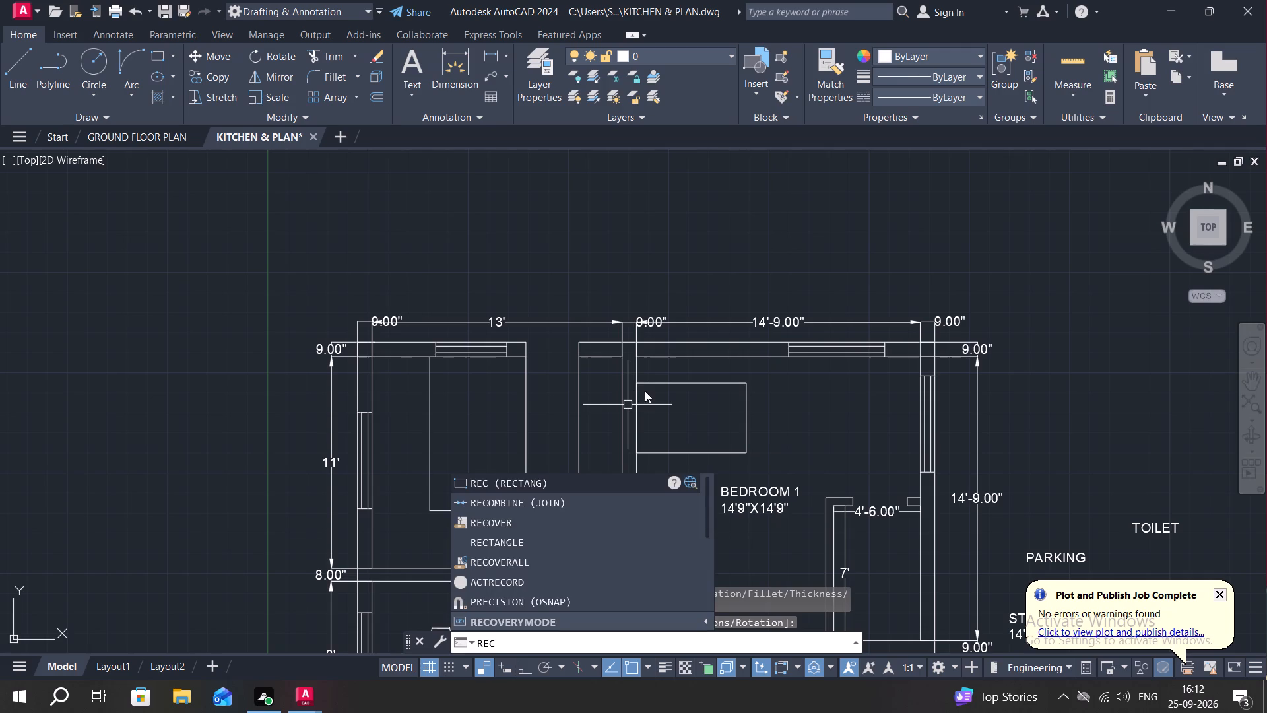
key("space")
scroll(644, 392, "up", 2)
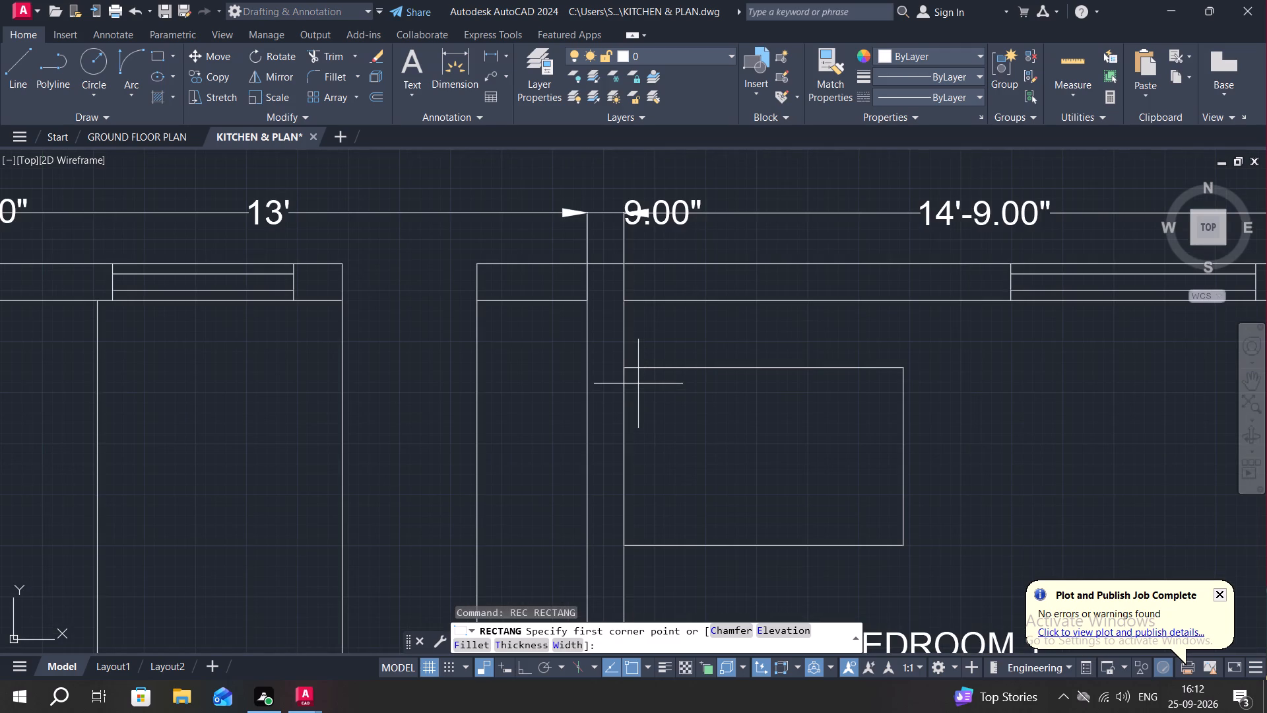
left_click(638, 382)
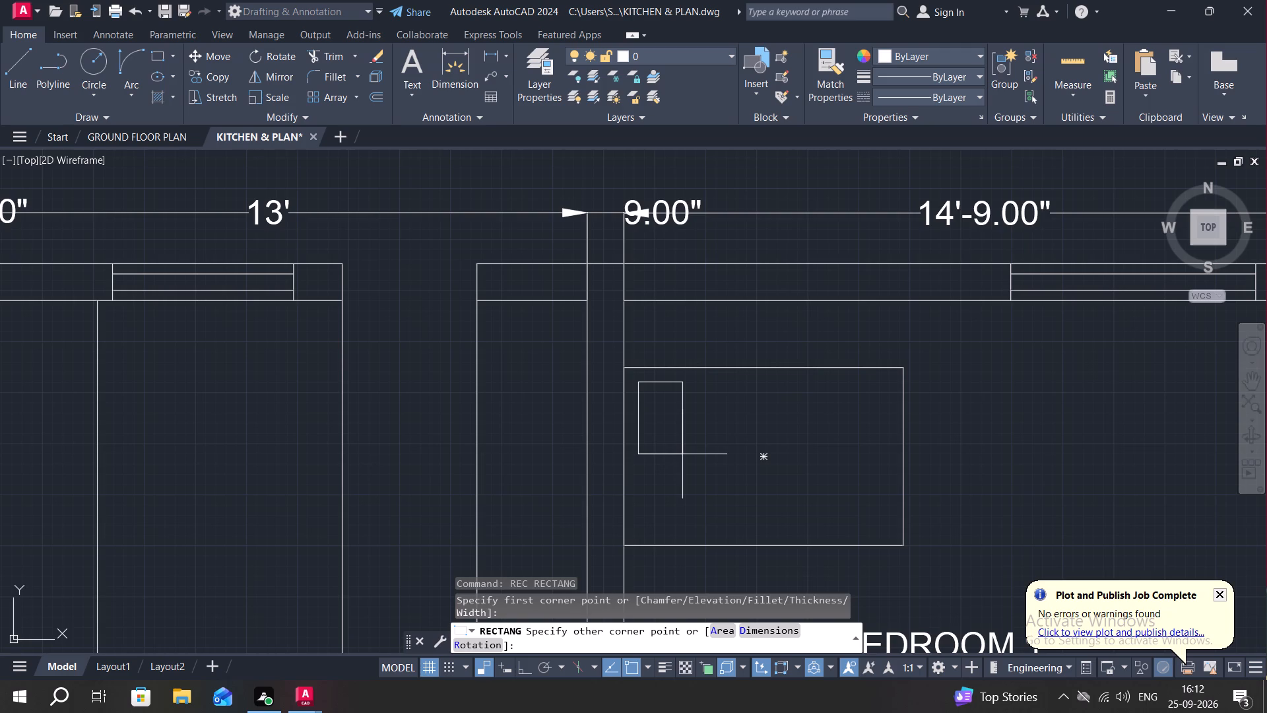
left_click(683, 458)
key("Escape")
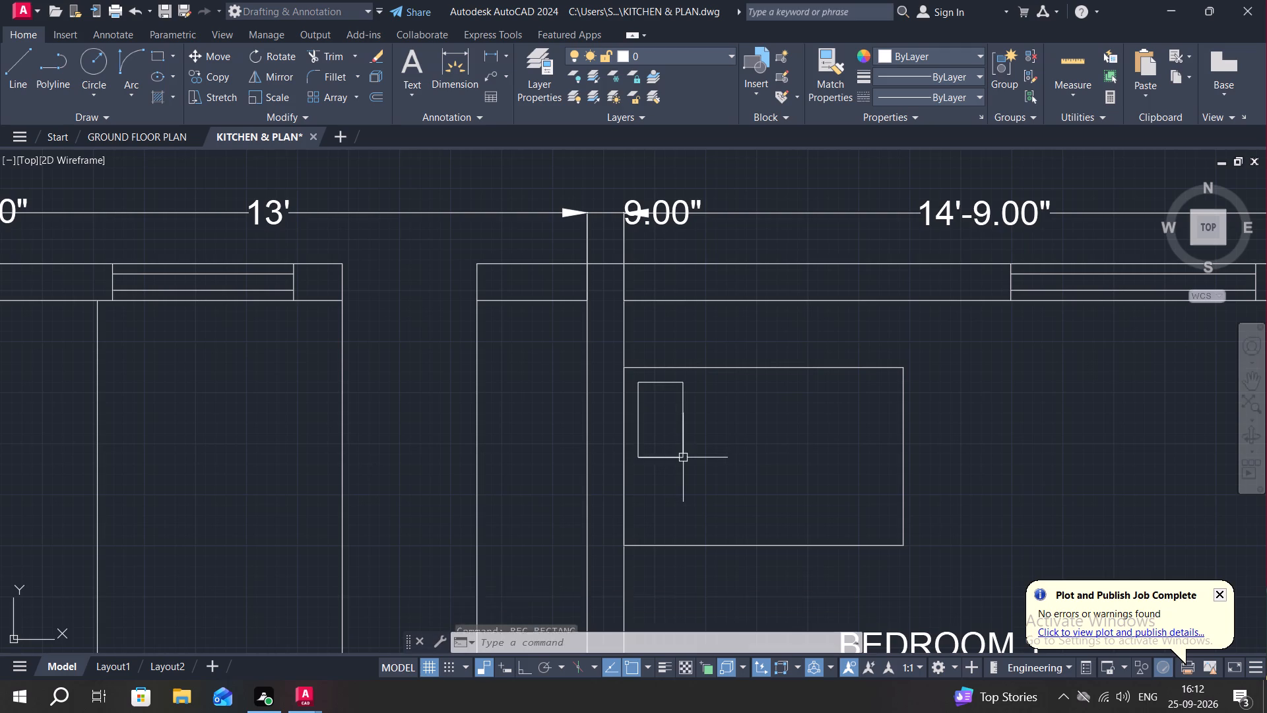
key("x")
key("Escape")
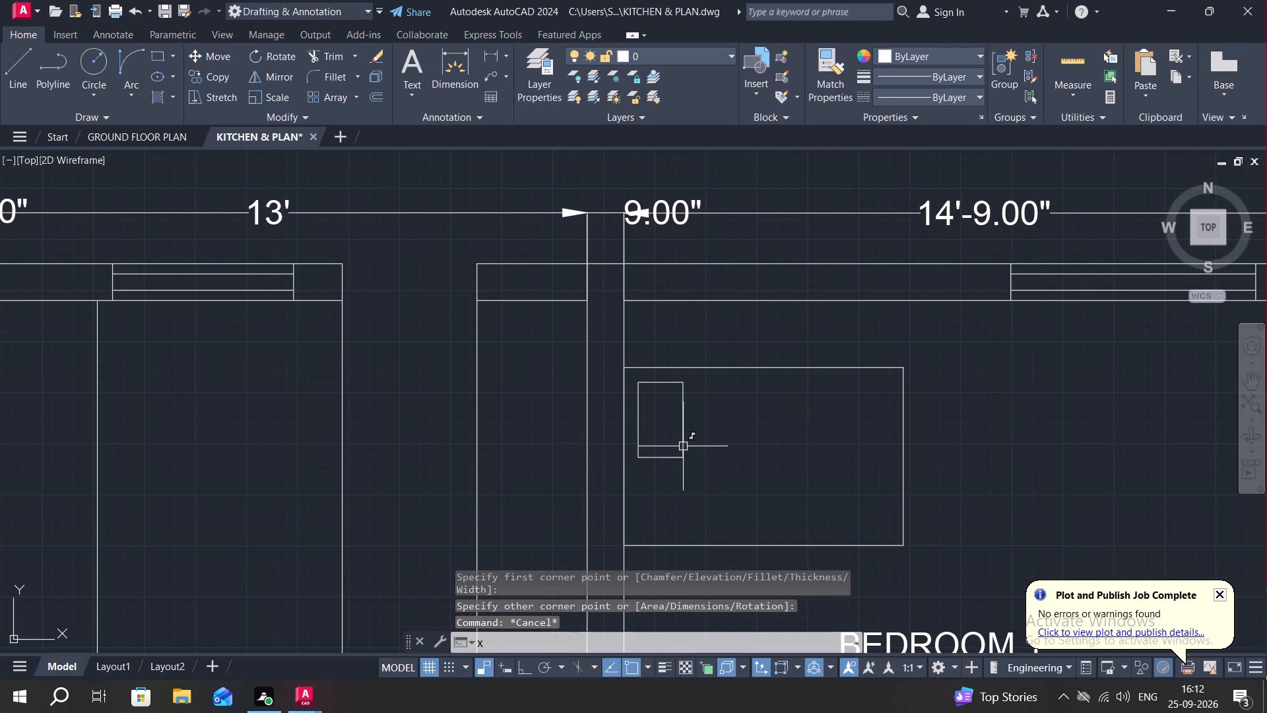
Copy the pillow rectangle straight down so a second pillow sits directly below it on the bed.
type("CO")
key("space")
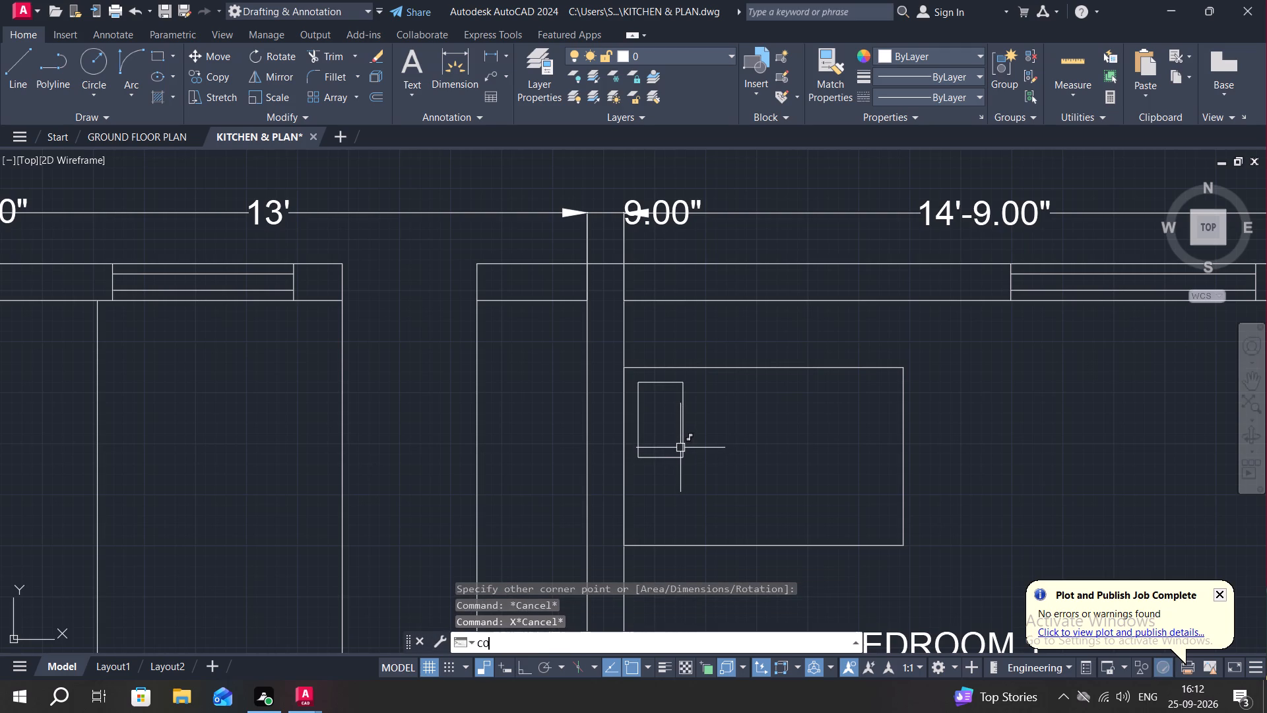
left_click(682, 434)
right_click(682, 434)
left_click(671, 433)
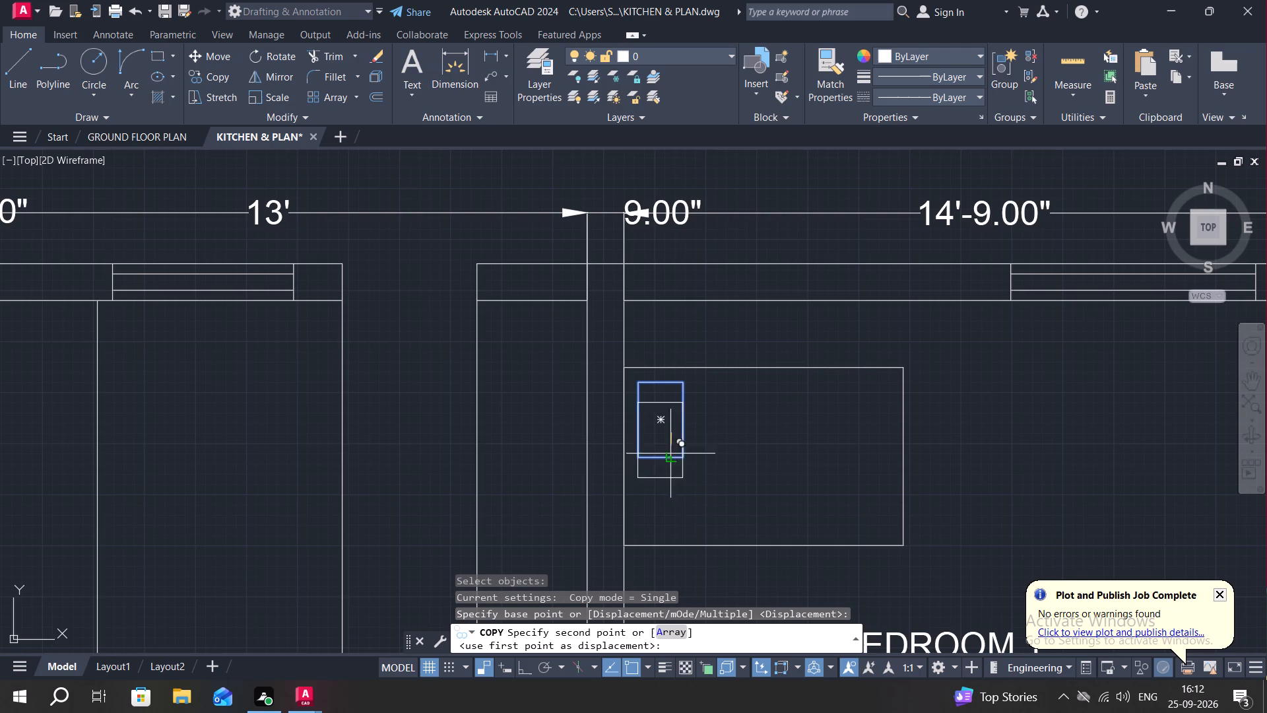
left_click(671, 510)
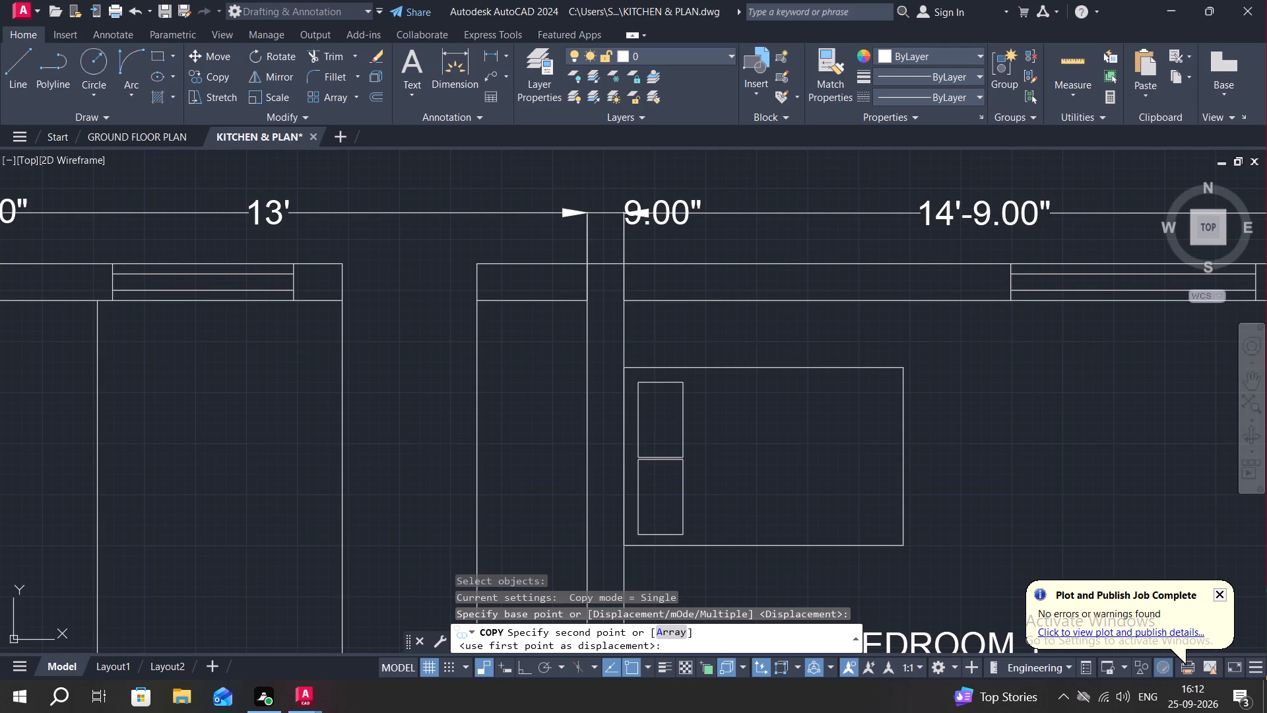
Replace the text of the horizontal TOILET label above PARKING and LIVING with BED.
scroll(155, 258, "down", 1)
scroll(653, 323, "down", 3)
scroll(804, 252, "down", 4)
scroll(893, 254, "up", 1)
scroll(896, 257, "down", 6)
scroll(494, 203, "down", 2)
scroll(698, 322, "up", 2)
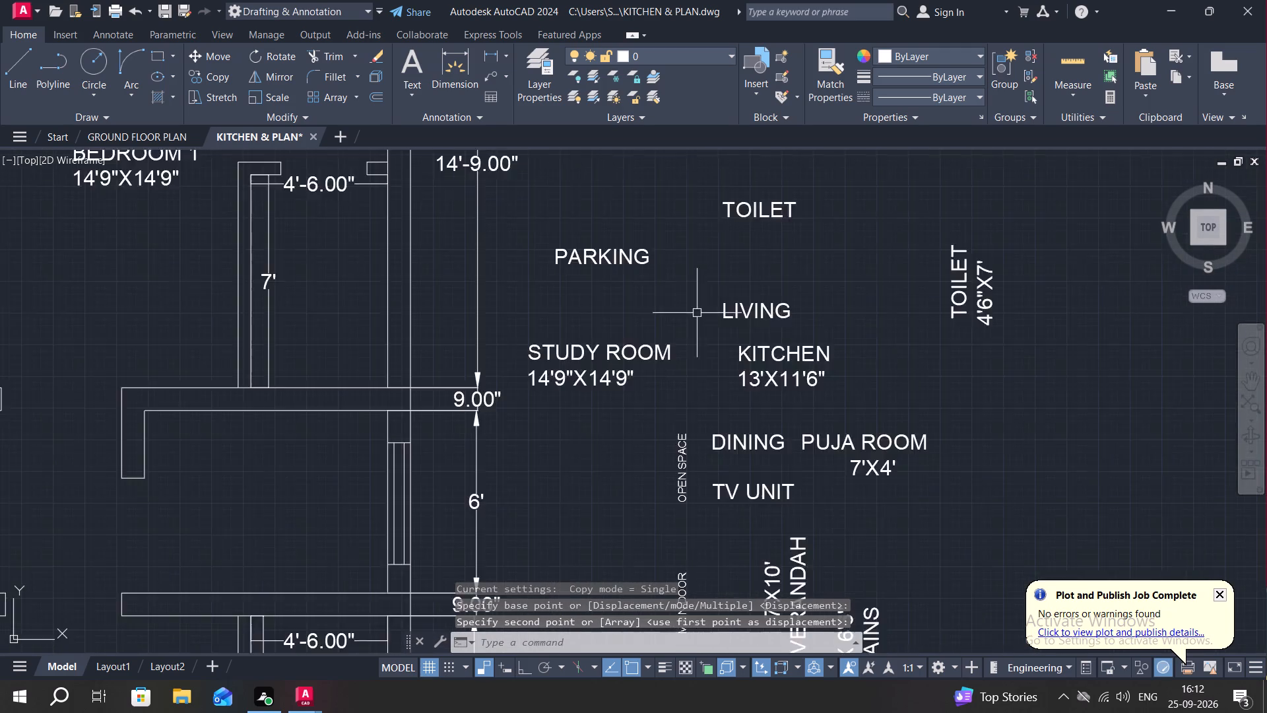
scroll(697, 308, "up", 2)
middle_click_drag(705, 282, 668, 489)
double_click(766, 373)
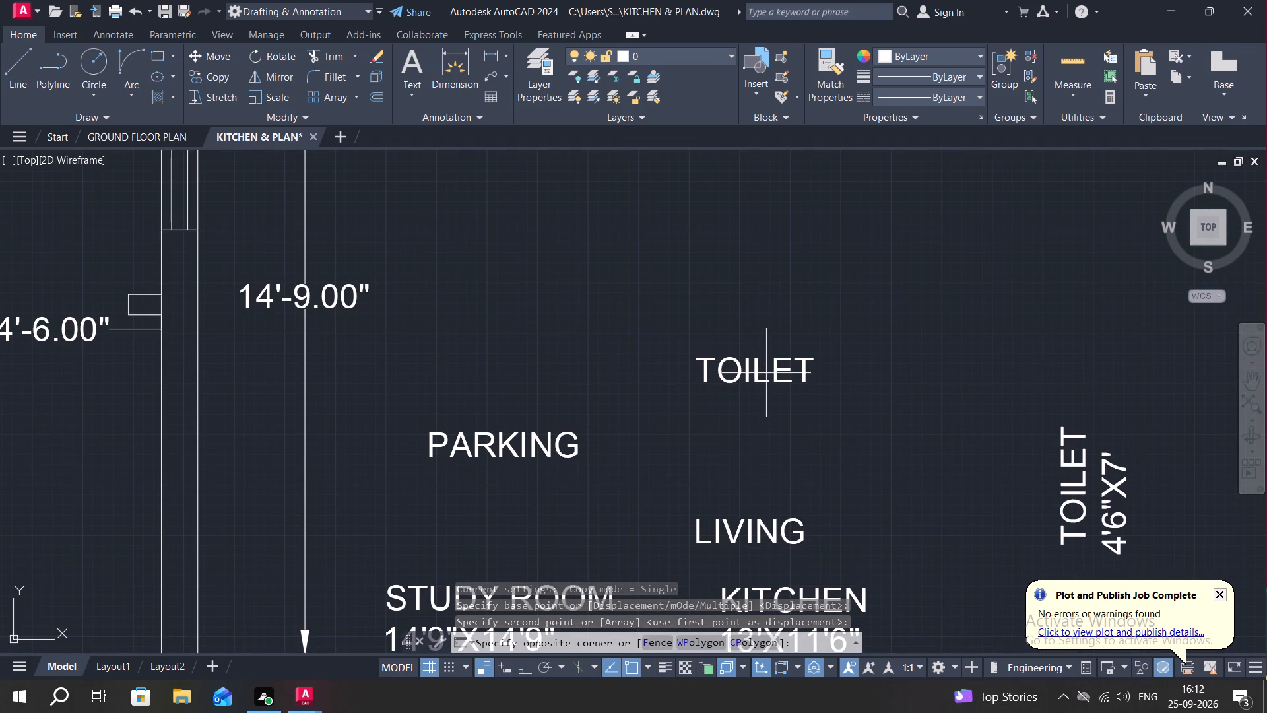
key("Escape")
double_click(776, 374)
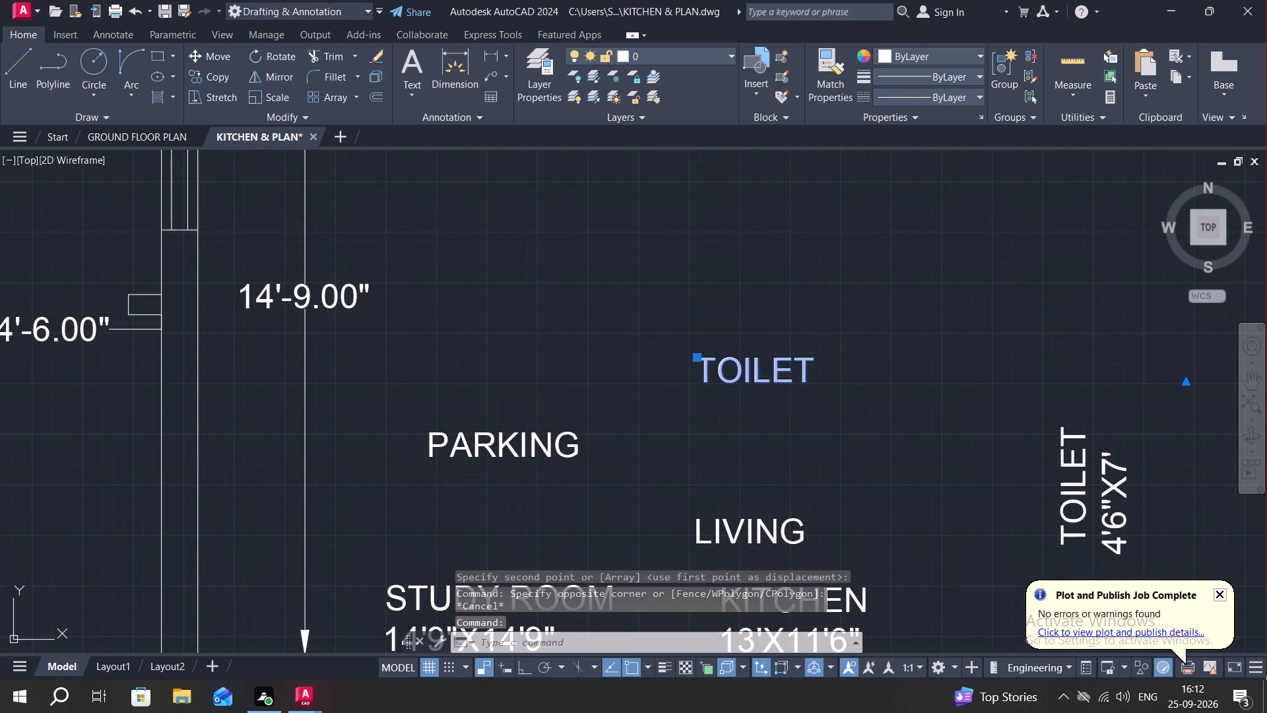
left_click(859, 378)
key("BackSpace")
key("BackSpace")
key("BackSpace")
key("BackSpace")
key("BackSpace")
key("BackSpace")
key("BackSpace")
key("BackSpace")
key("BackSpace")
key("BackSpace")
key("BackSpace")
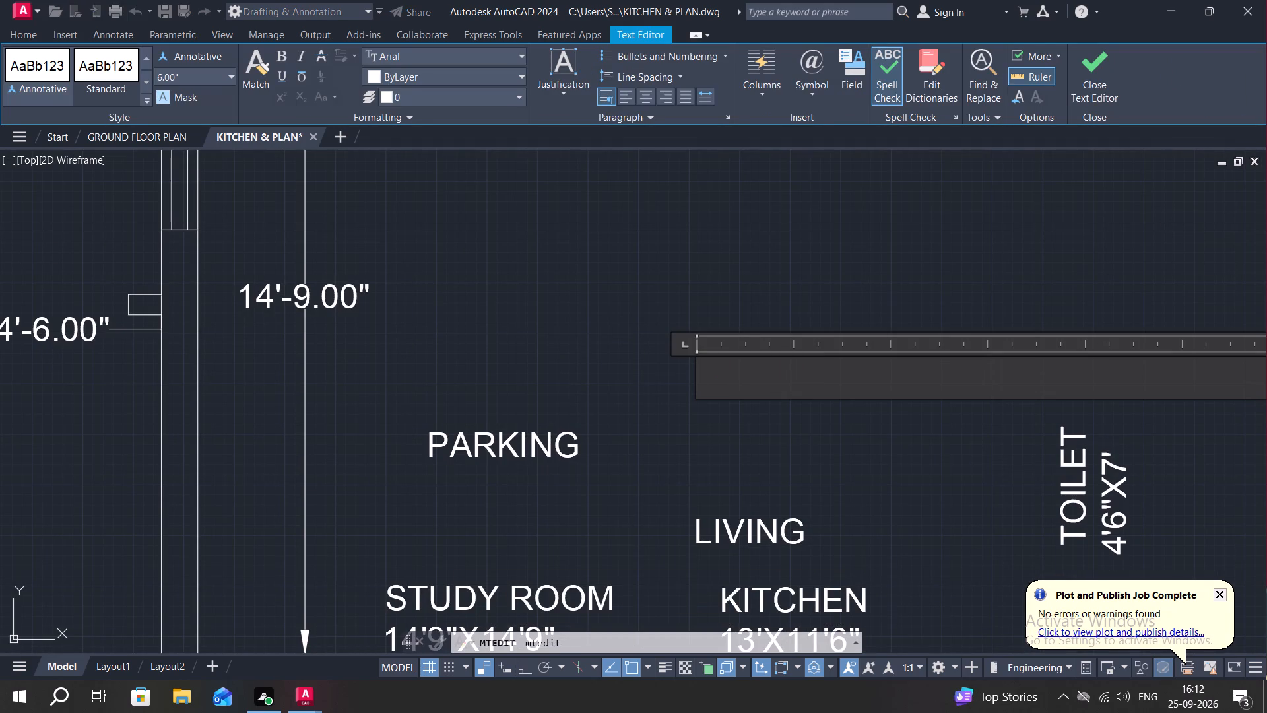
type("BED")
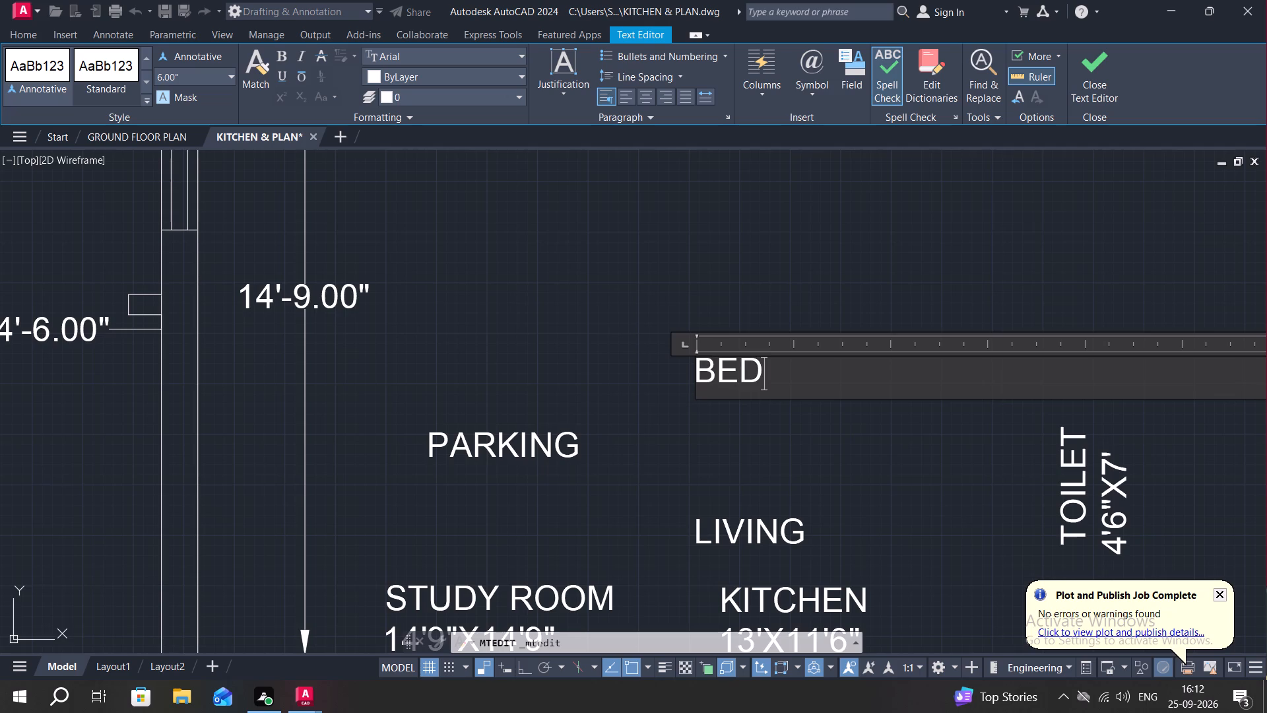
left_click(707, 428)
Replace the text of the vertical OPEN SPACE label beside DINING with 8'X8'.
scroll(676, 410, "down", 2)
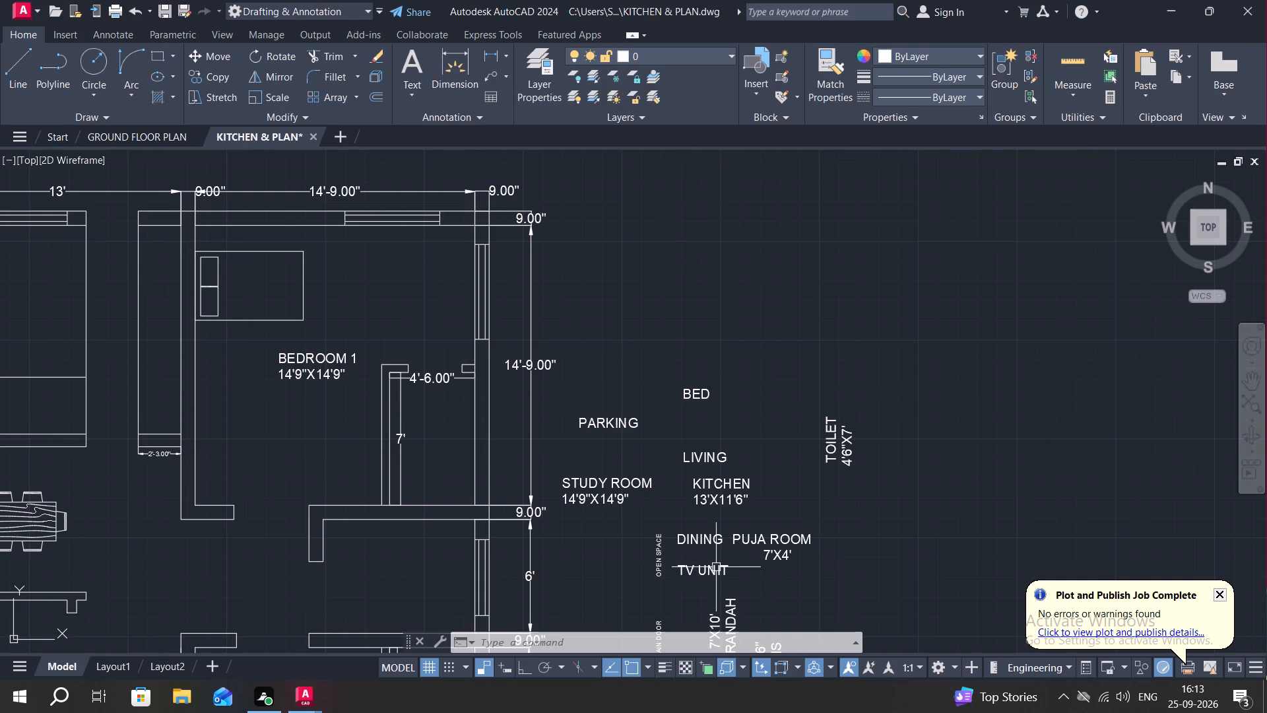
middle_click_drag(715, 556, 714, 536)
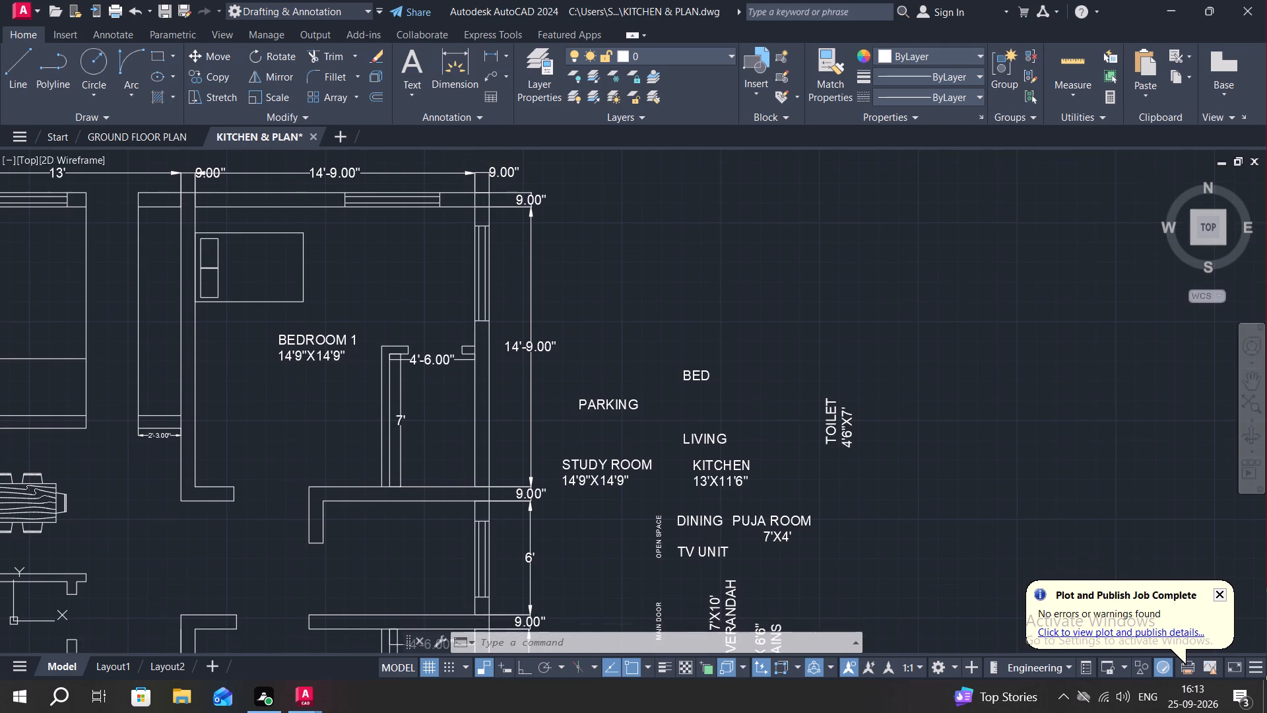
middle_click_drag(714, 536, 697, 499)
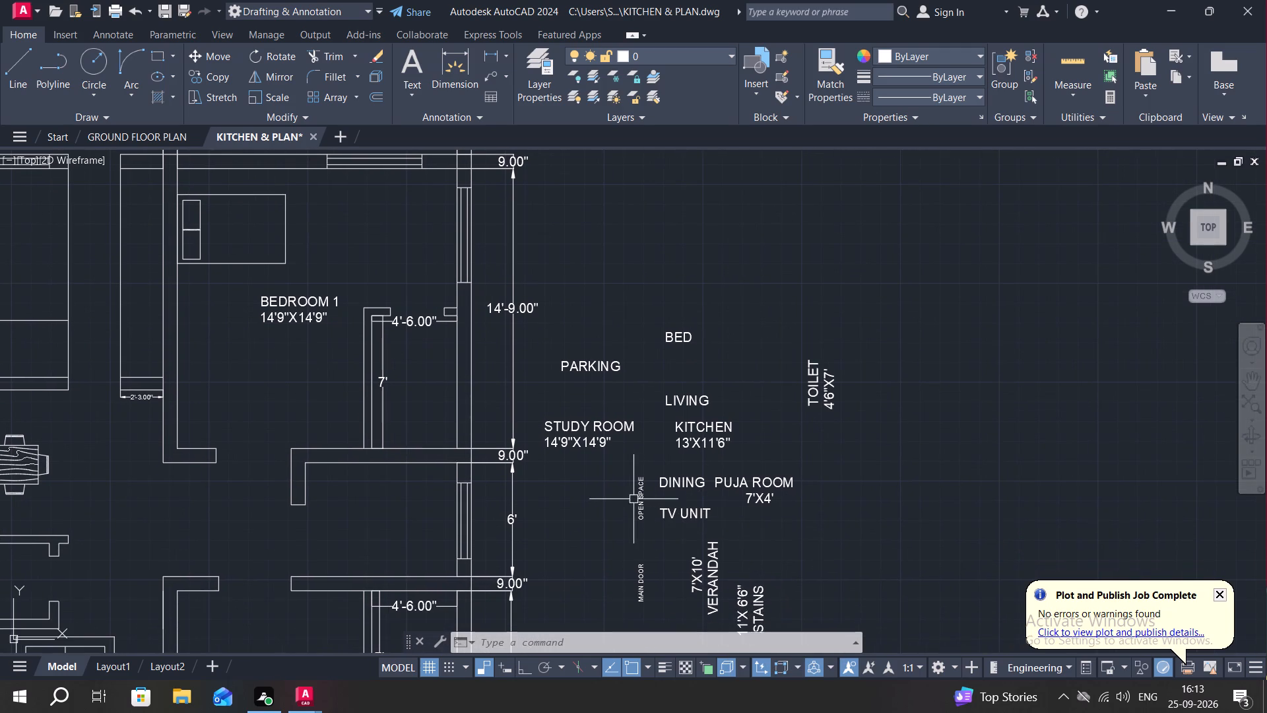
scroll(629, 496, "up", 2)
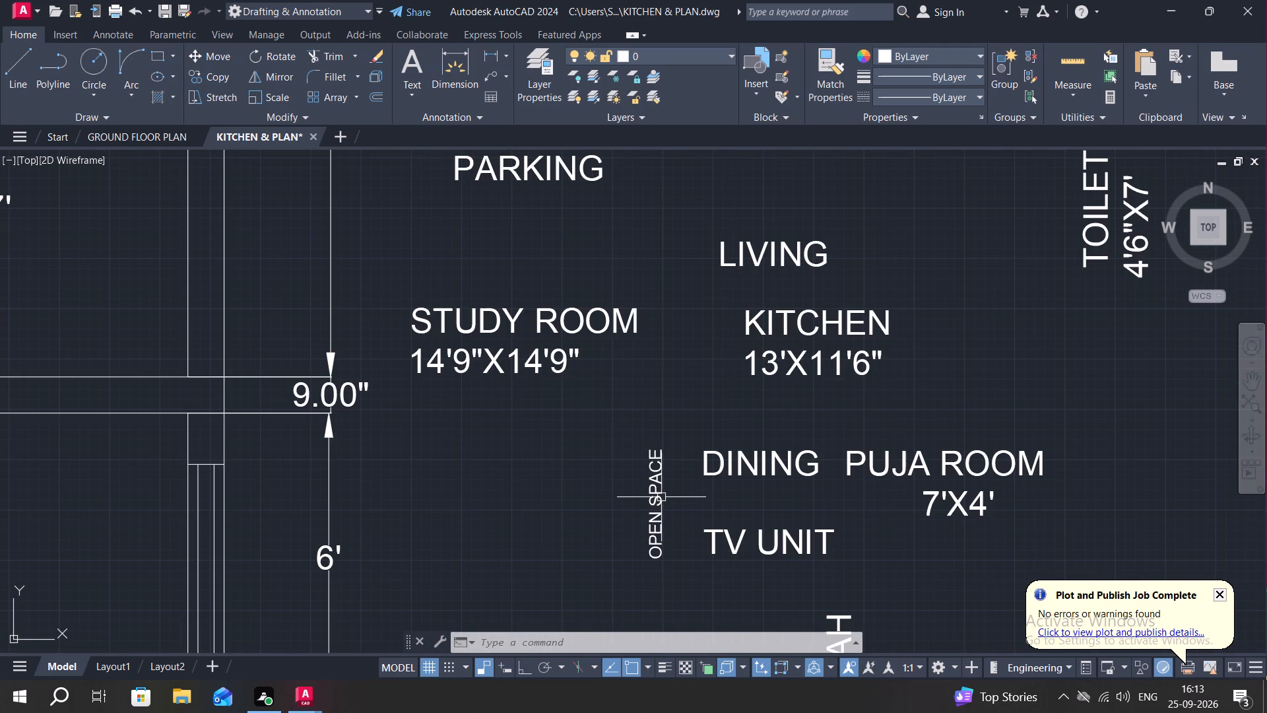
double_click(657, 495)
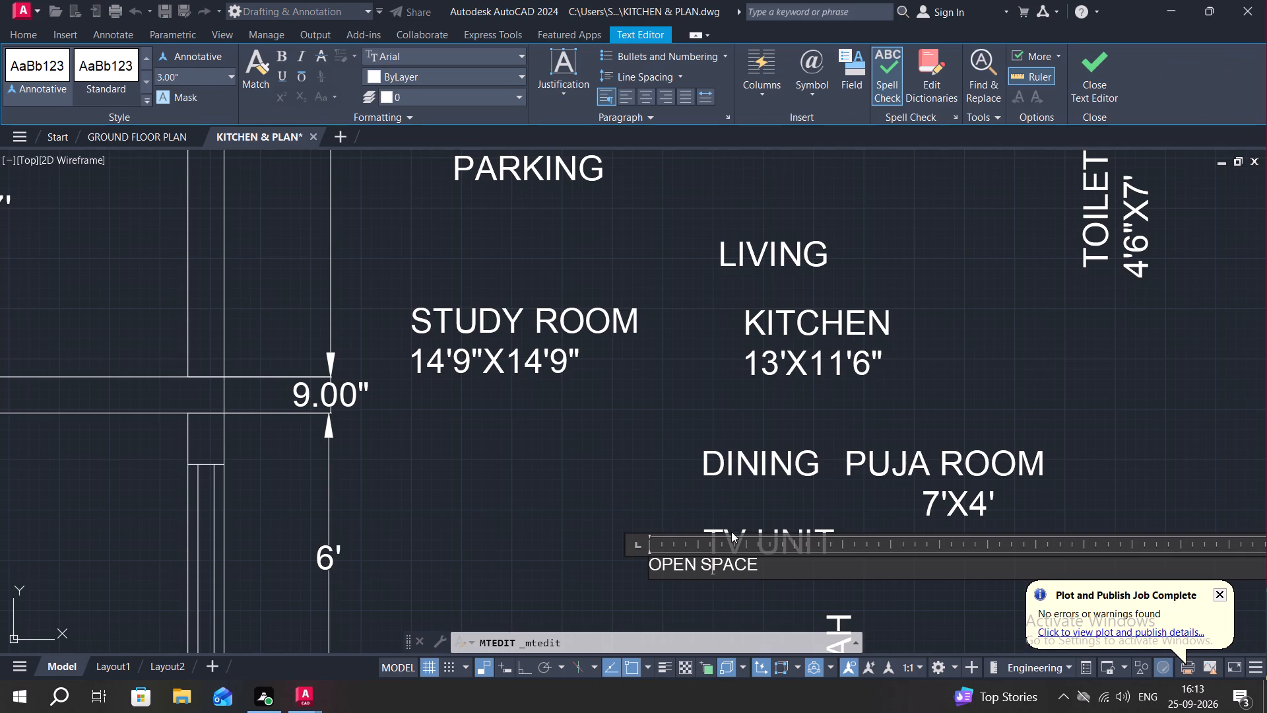
scroll(716, 545, "up", 1)
left_click(786, 576)
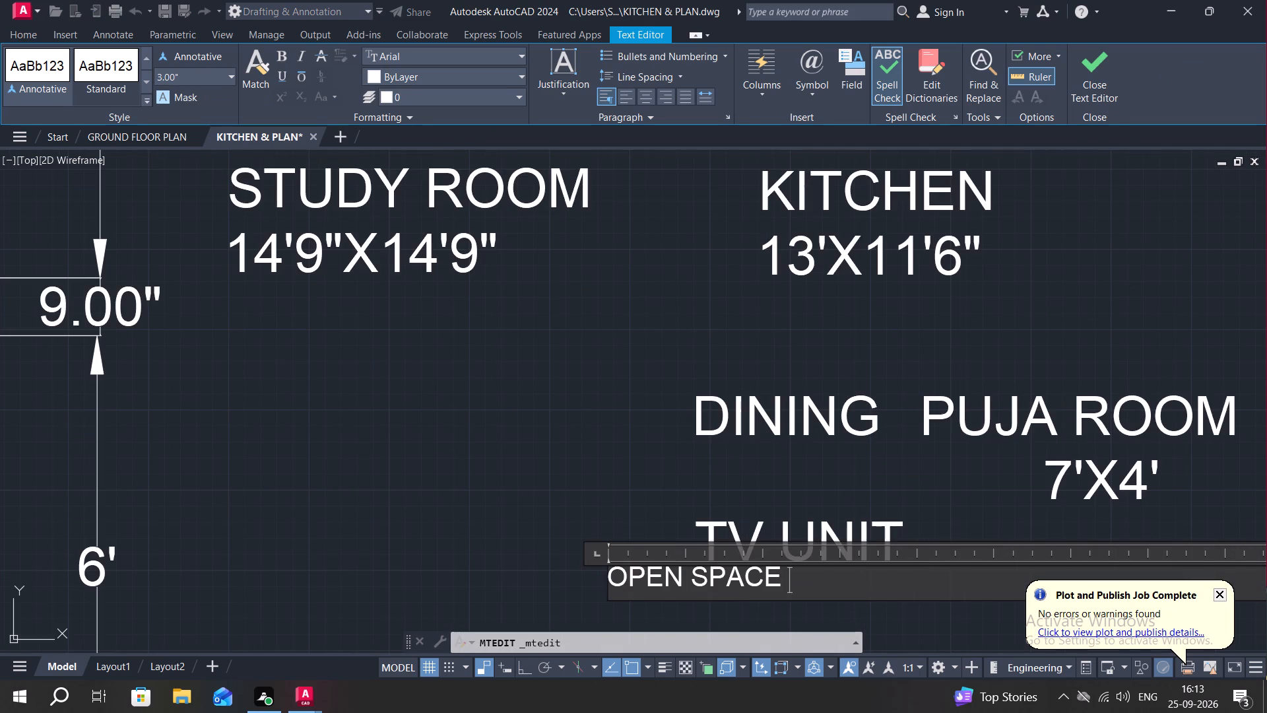
left_click(607, 580)
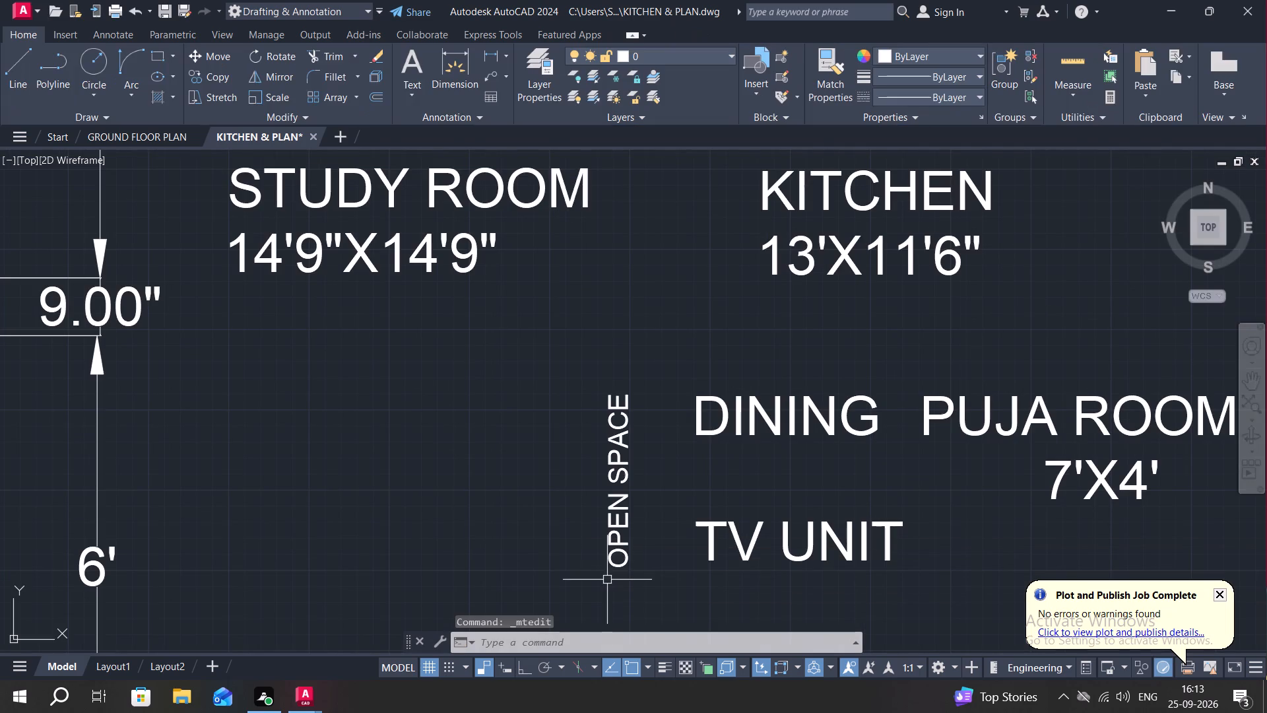
double_click(618, 550)
left_click(791, 578)
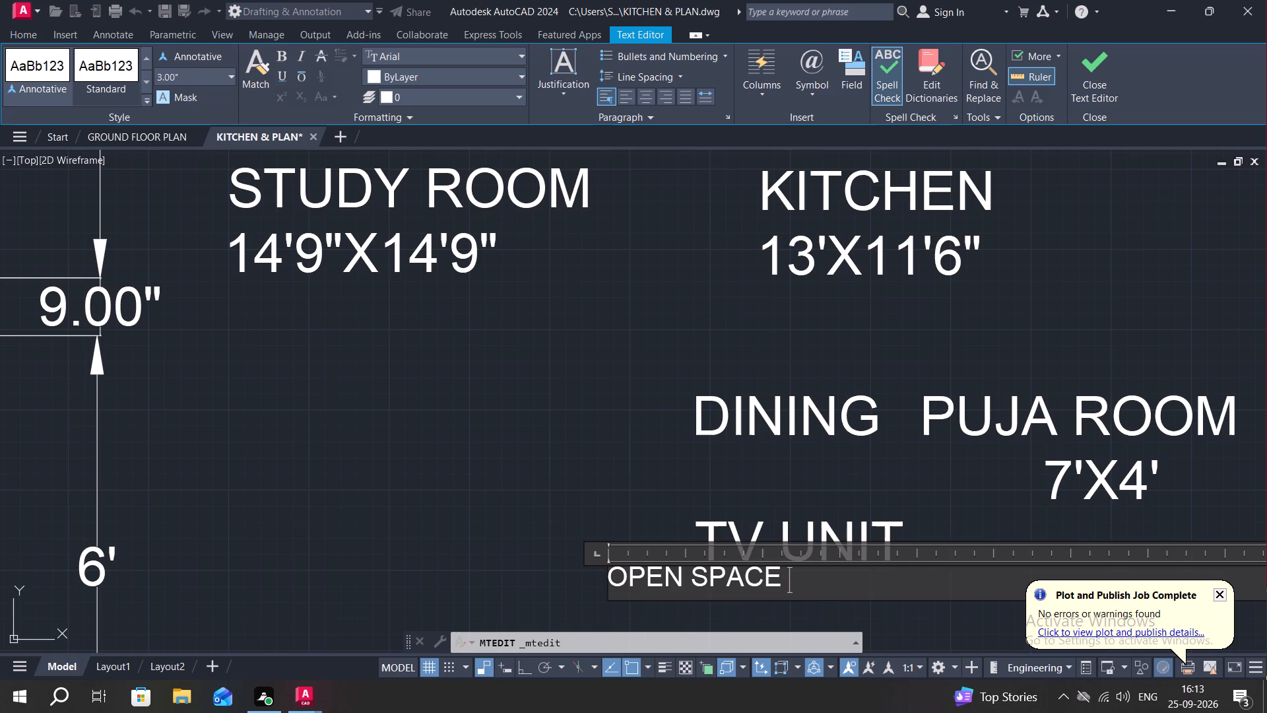
key("BackSpace")
key("BackSpace")
key("BackSpace")
key("BackSpace")
key("BackSpace")
key("BackSpace")
key("BackSpace")
key("BackSpace")
key("BackSpace")
key("BackSpace")
key("BackSpace")
key("BackSpace")
key("BackSpace")
key("BackSpace")
key("BackSpace")
key("BackSpace")
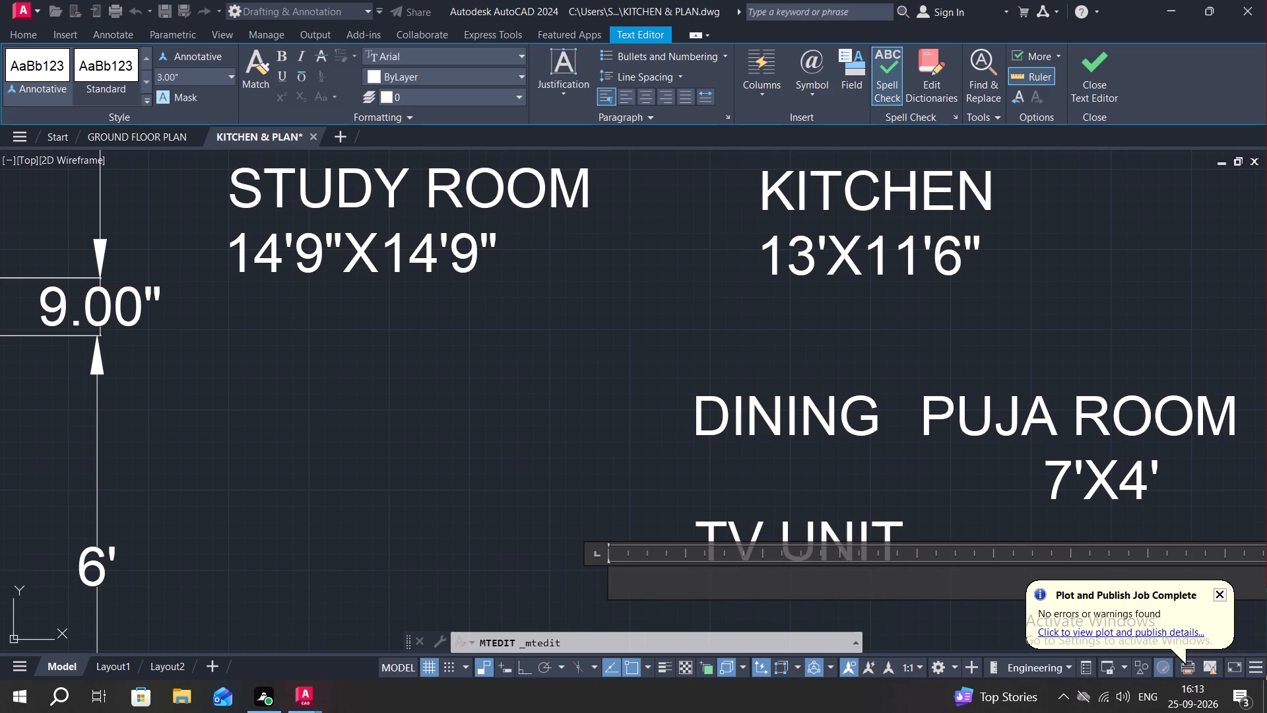
type("8'X")
type("8'")
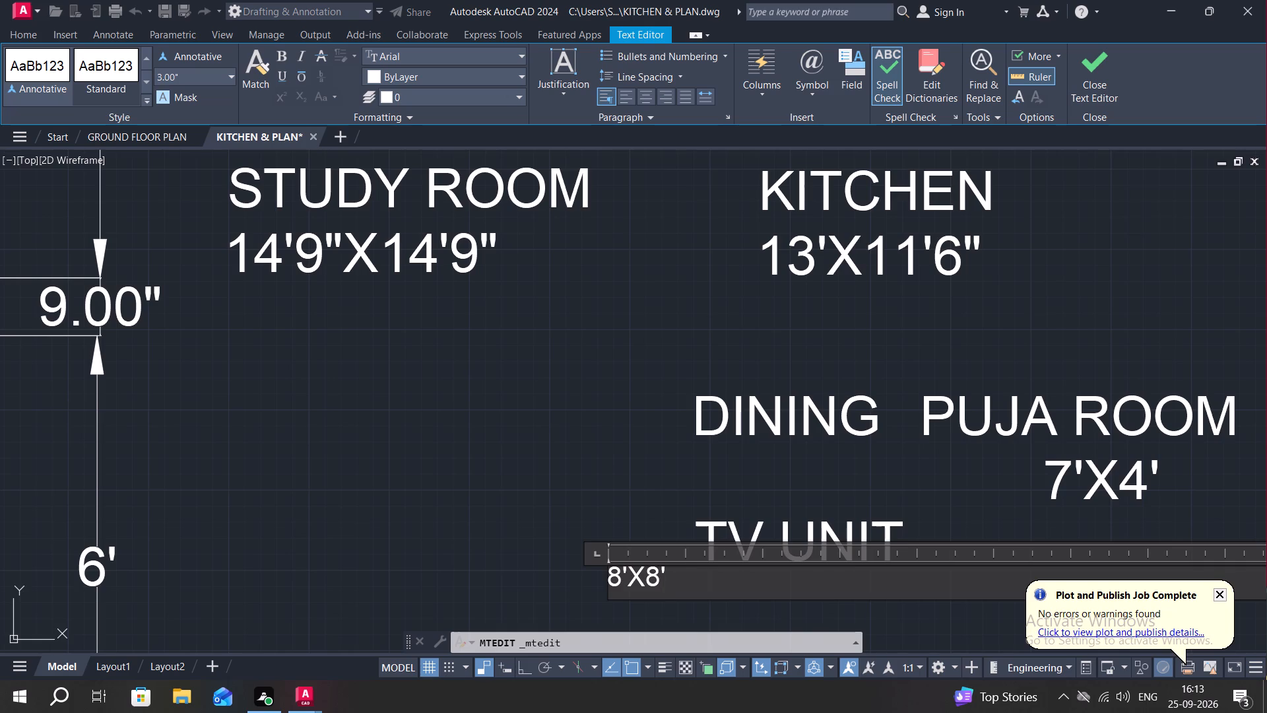
Set the text height of the whole 8'X8' label to 6".
triple_click(671, 574)
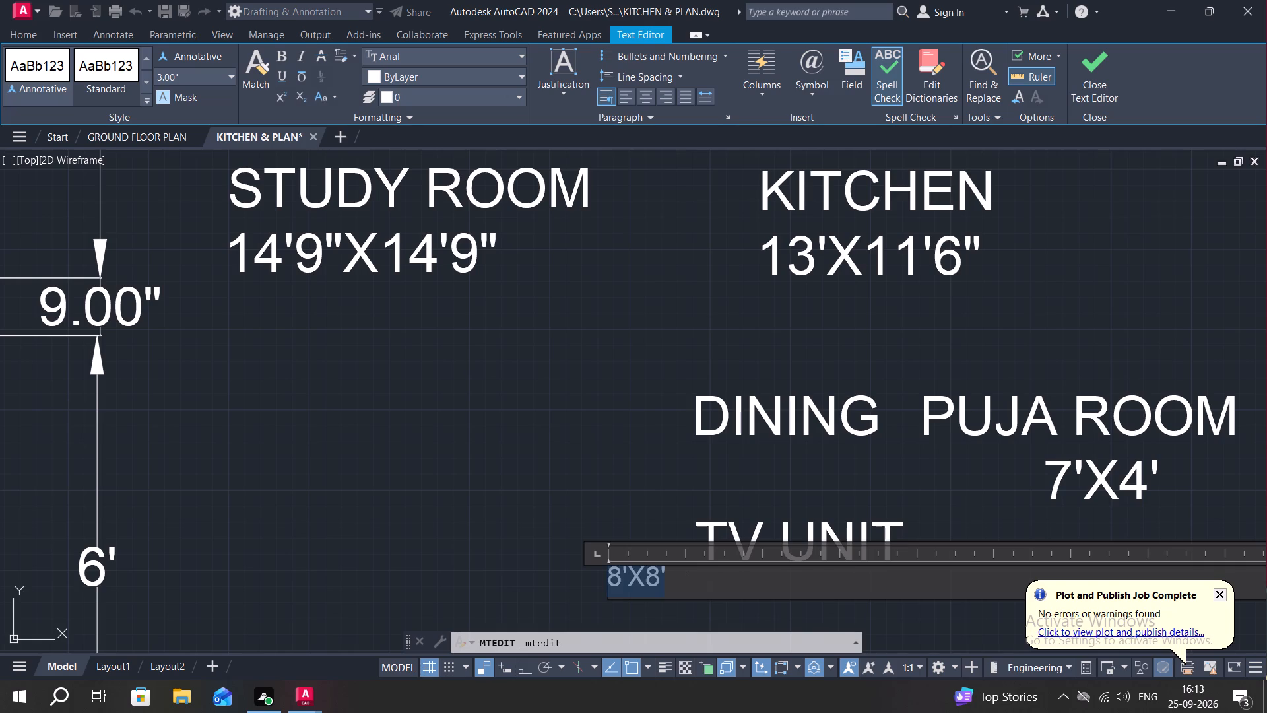
left_click(187, 71)
key("BackSpace")
type("6\"")
key("Return")
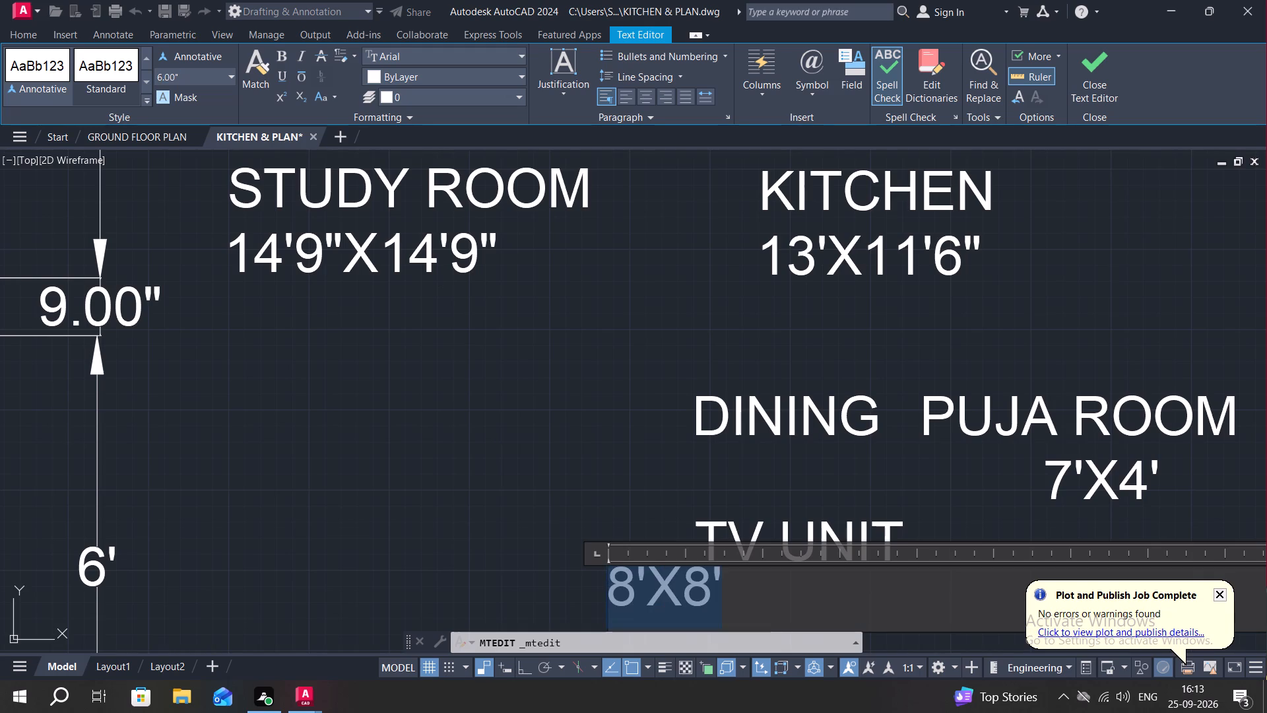
Add a second line reading OPEN SPACE beneath 8'X8' in the label being edited.
scroll(380, 323, "down", 1)
middle_click_drag(377, 301, 370, 181)
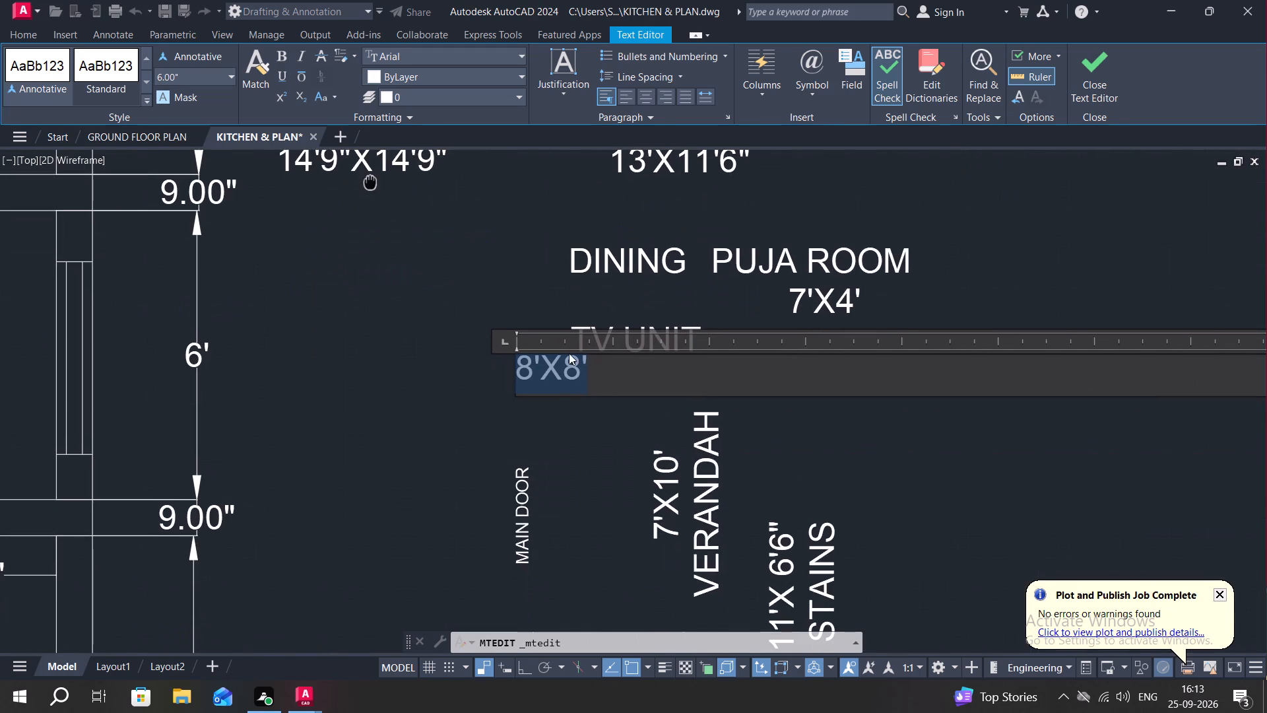
scroll(605, 390, "up", 2)
left_click(586, 362)
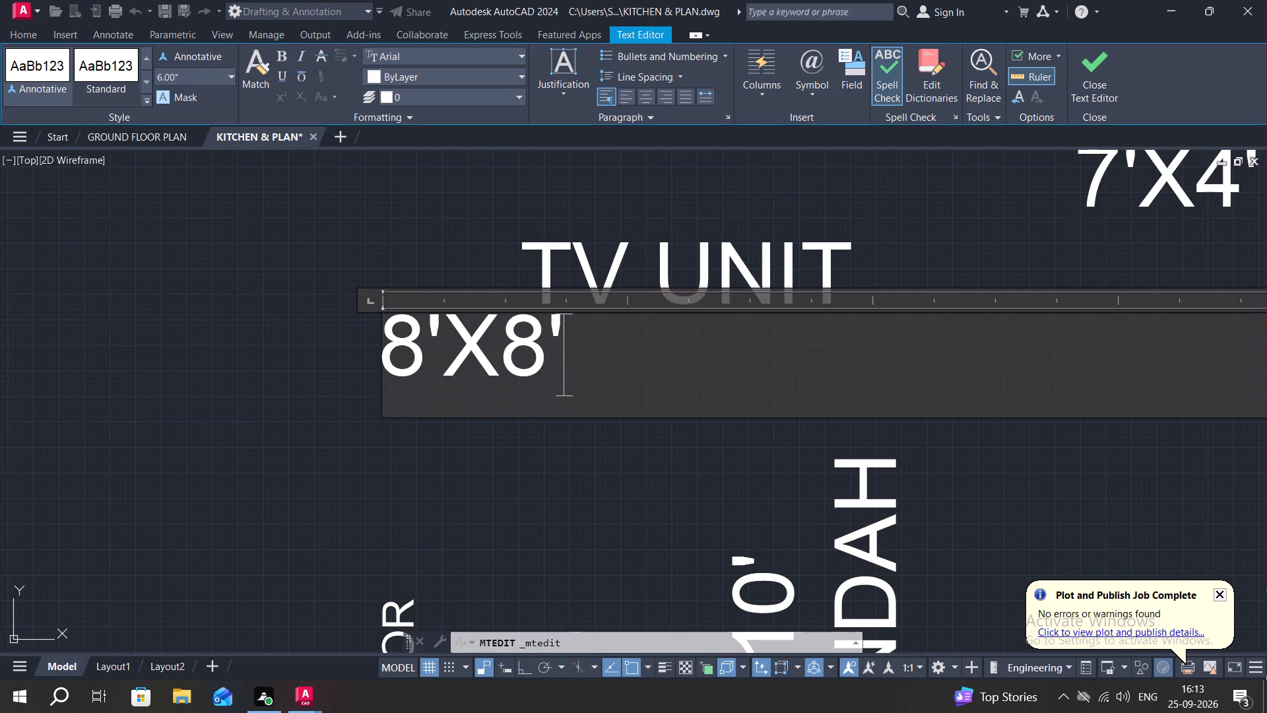
key("Return")
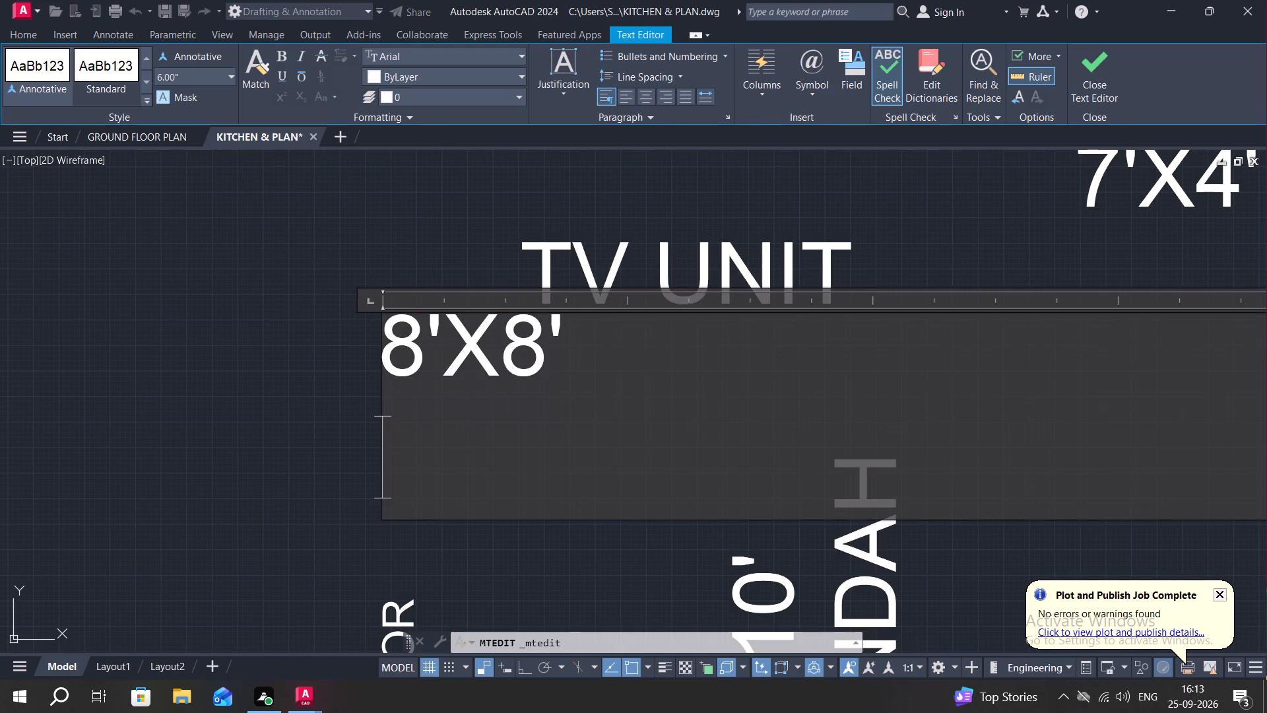
type("OPEN SP")
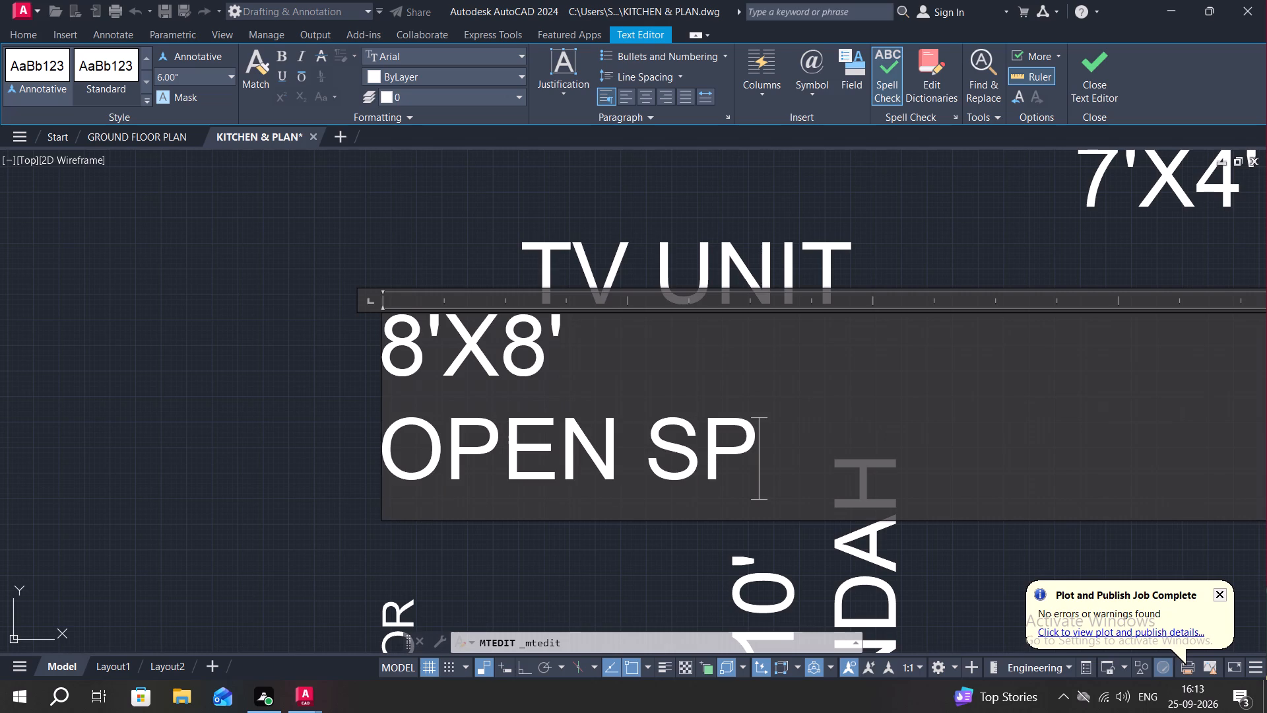
type("ACE")
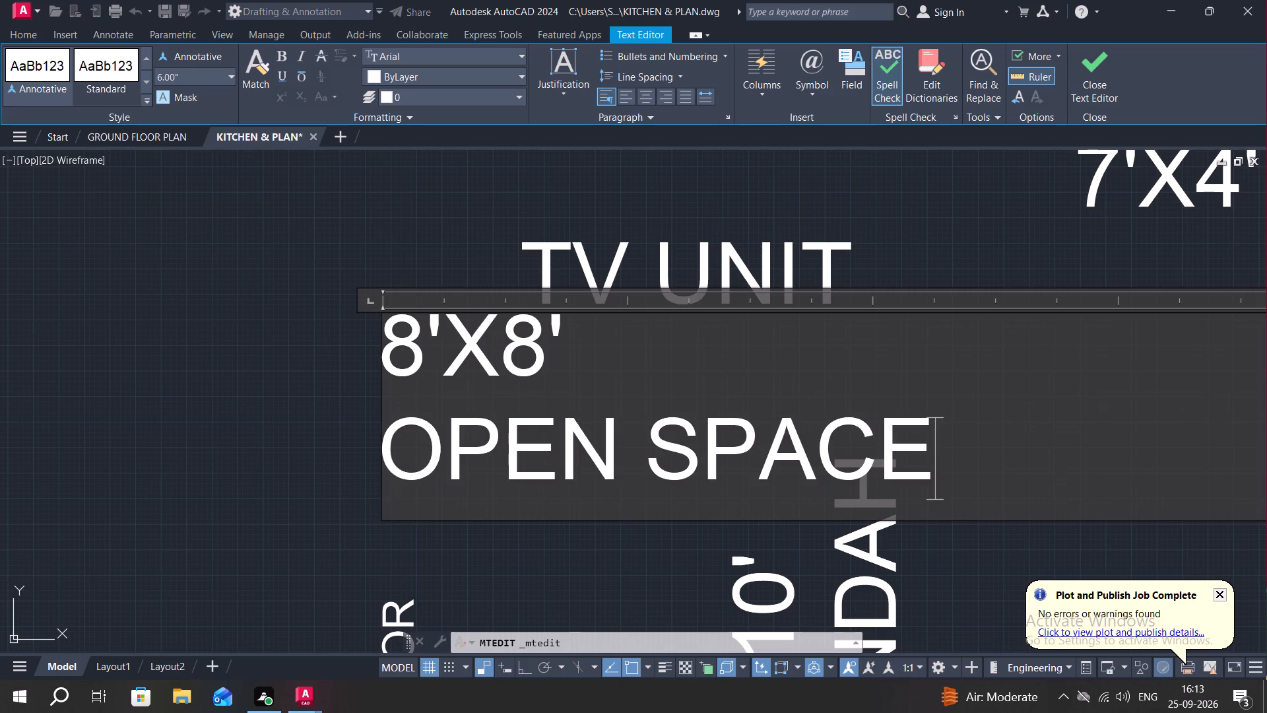
Set the text height of the OPEN SPACE line to 3" and finish editing the label.
double_click(917, 448)
left_click(917, 448)
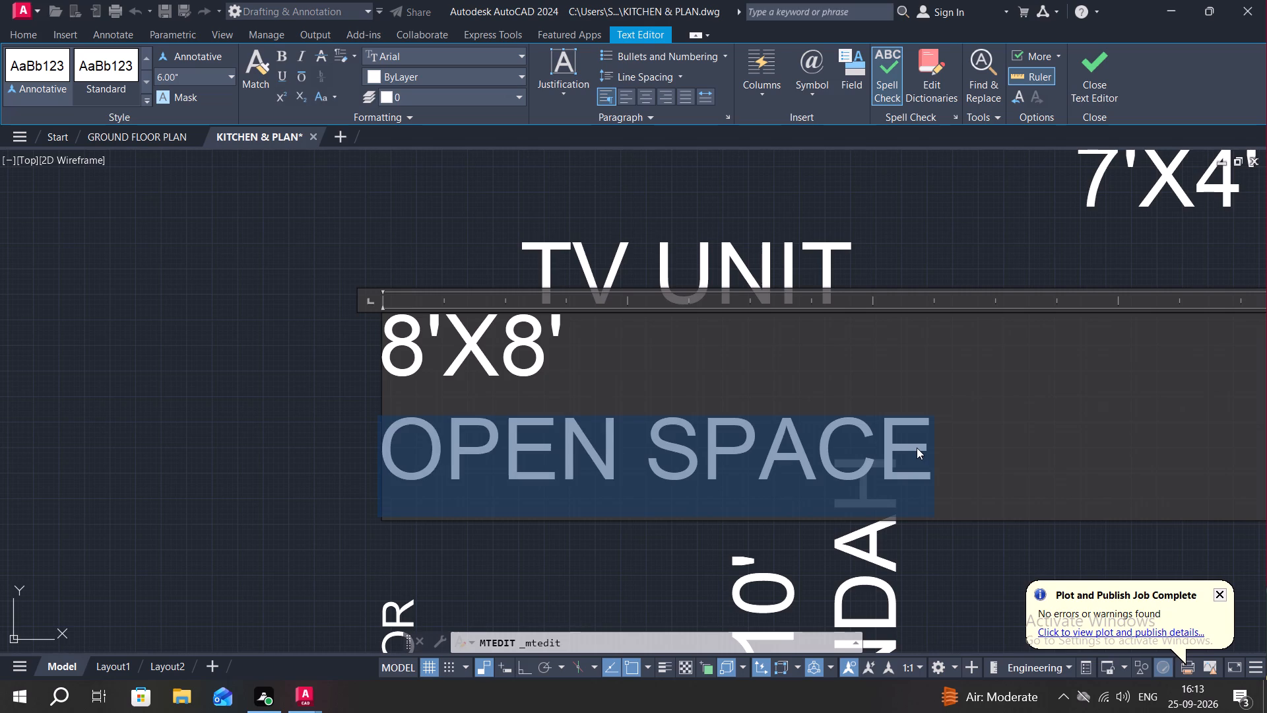
left_click(185, 75)
key("BackSpace")
type("3\"")
key("Return")
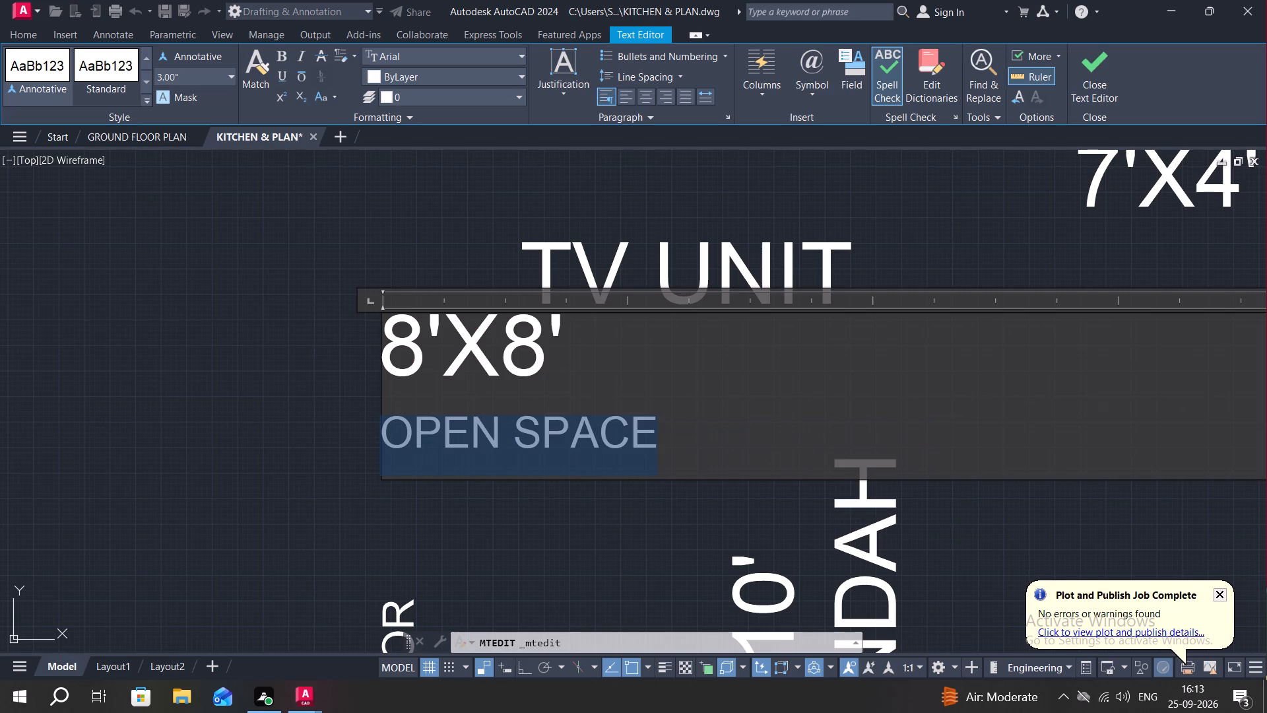
left_click(284, 314)
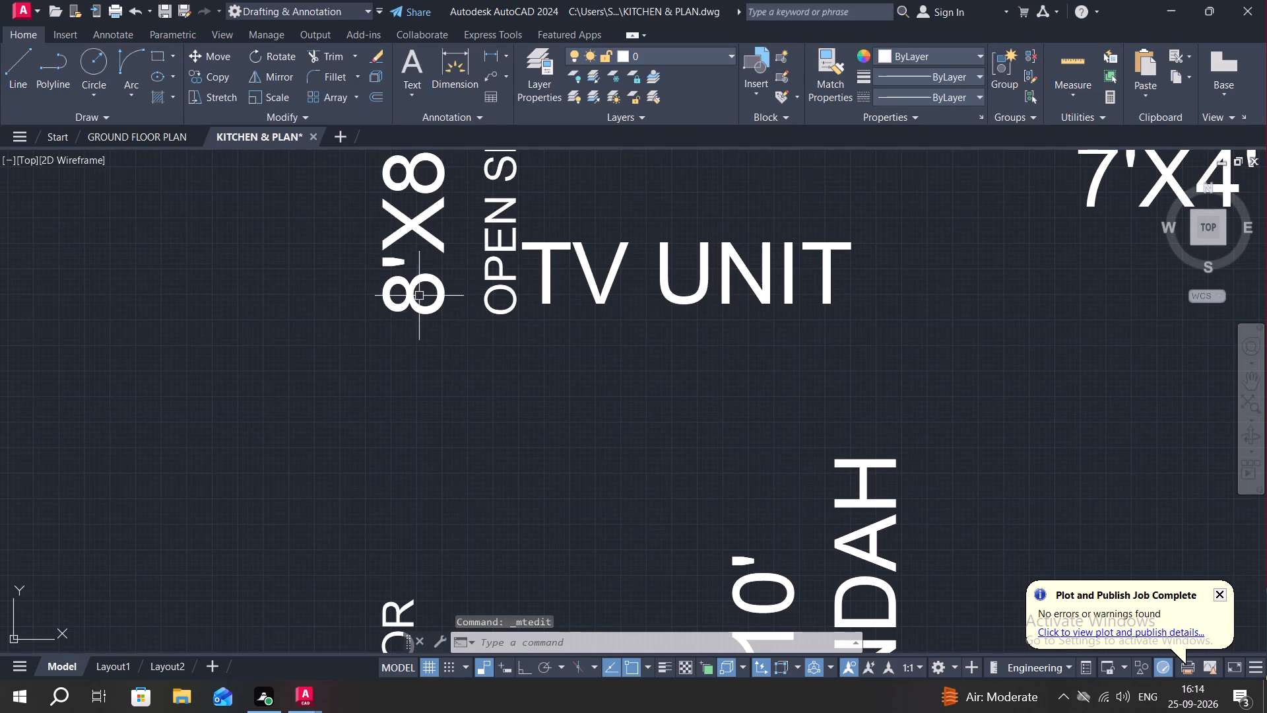
Indent the 8'X8' line of the vertical OPEN SPACE label with two leading spaces.
double_click(419, 296)
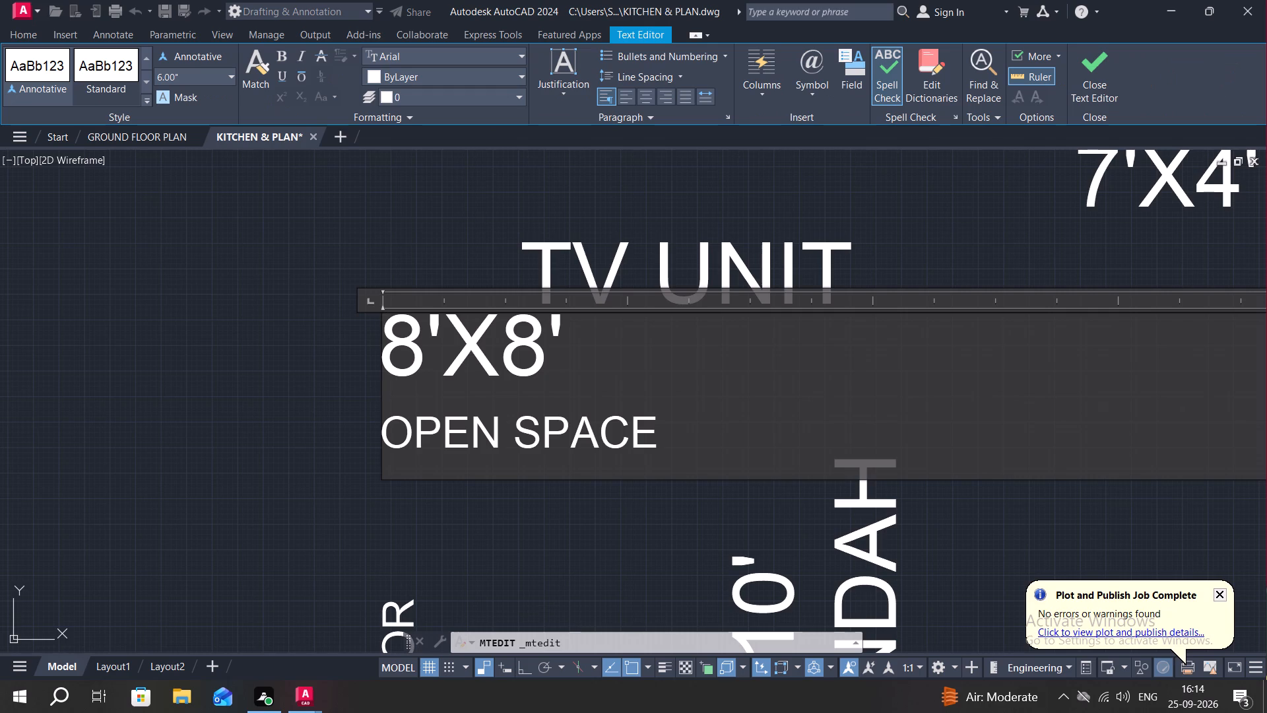
key("space")
key("space")
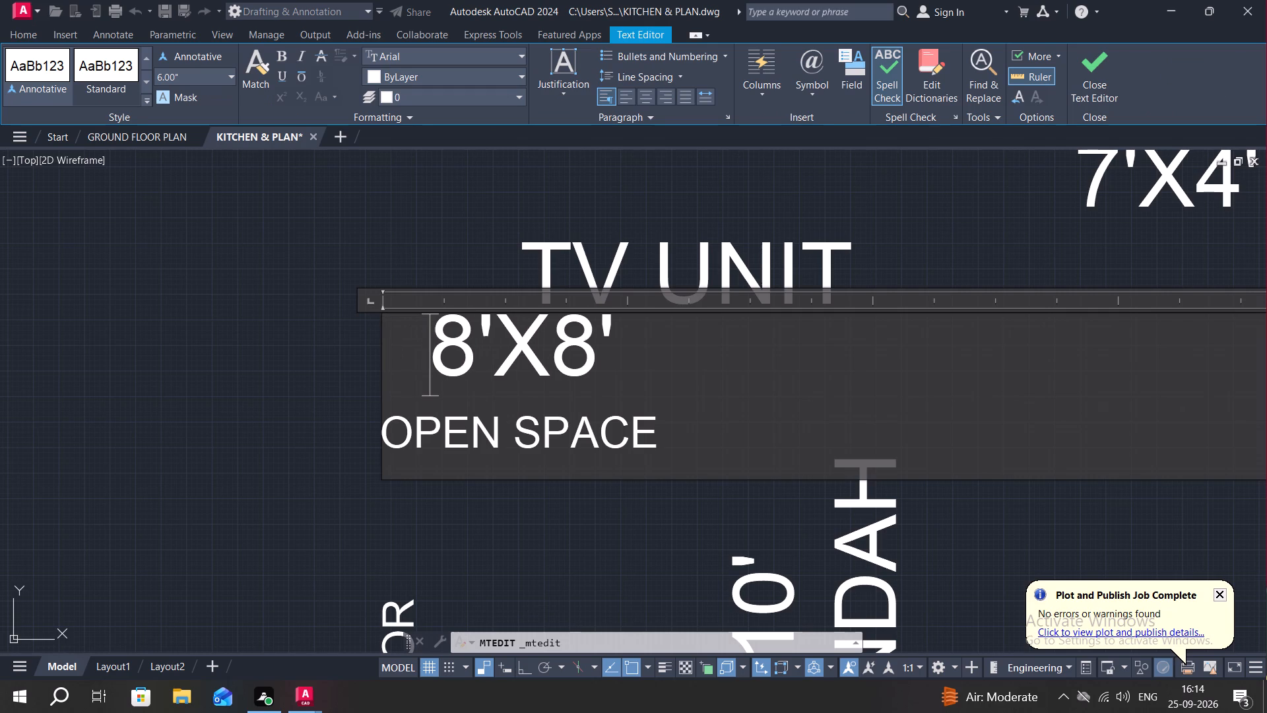
left_click(337, 277)
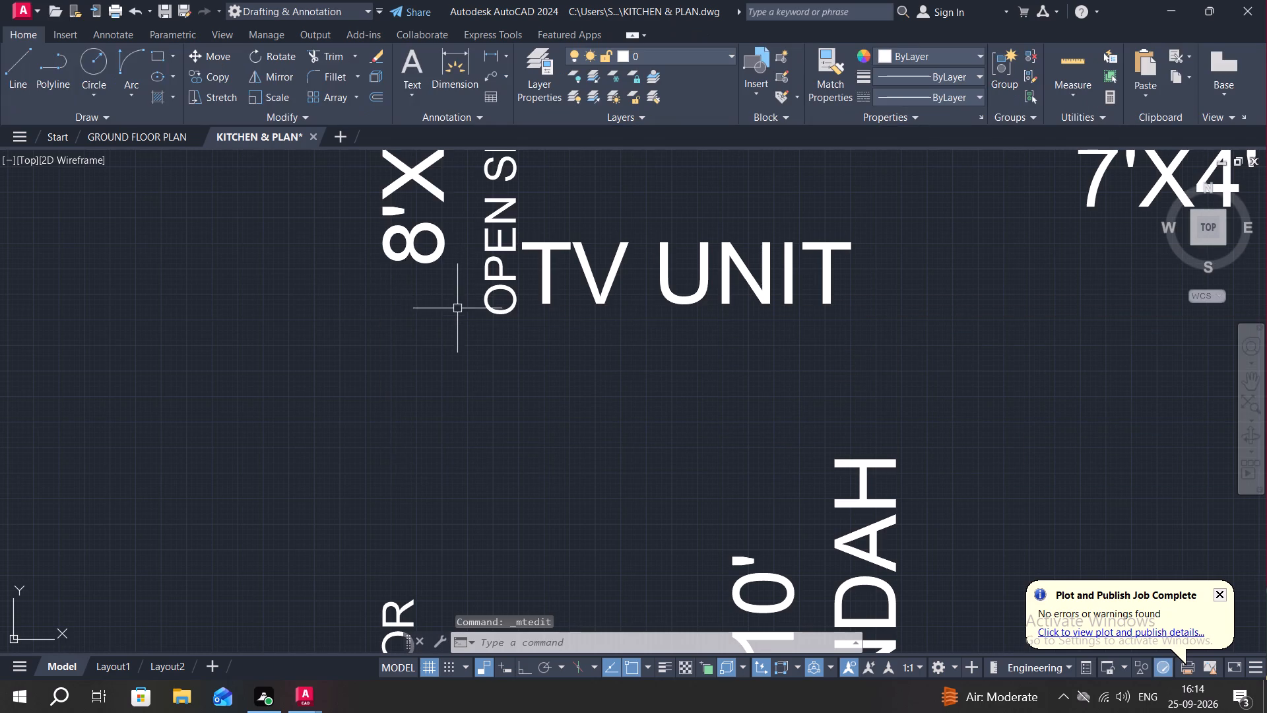
Copy the vertical 8'X8' OPEN SPACE label to the empty area below PUJA ROOM, beside VERANDAH.
scroll(479, 330, "down", 1)
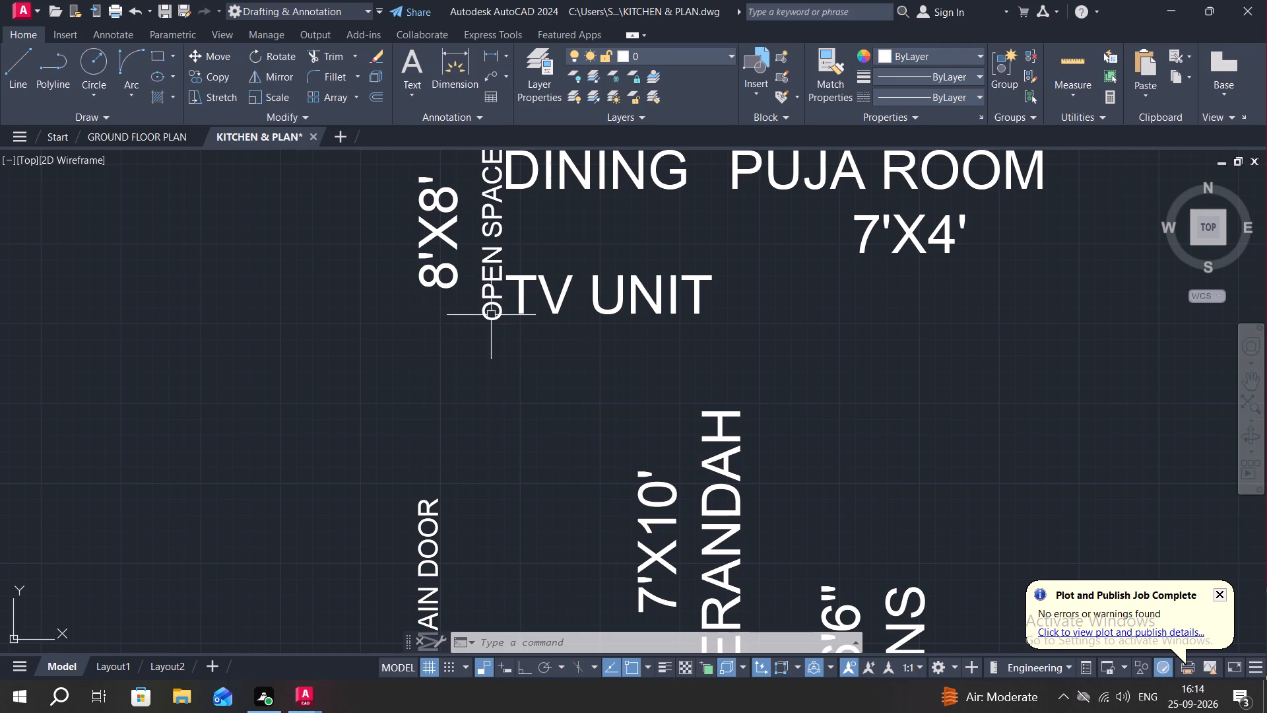
type("CO")
key("space")
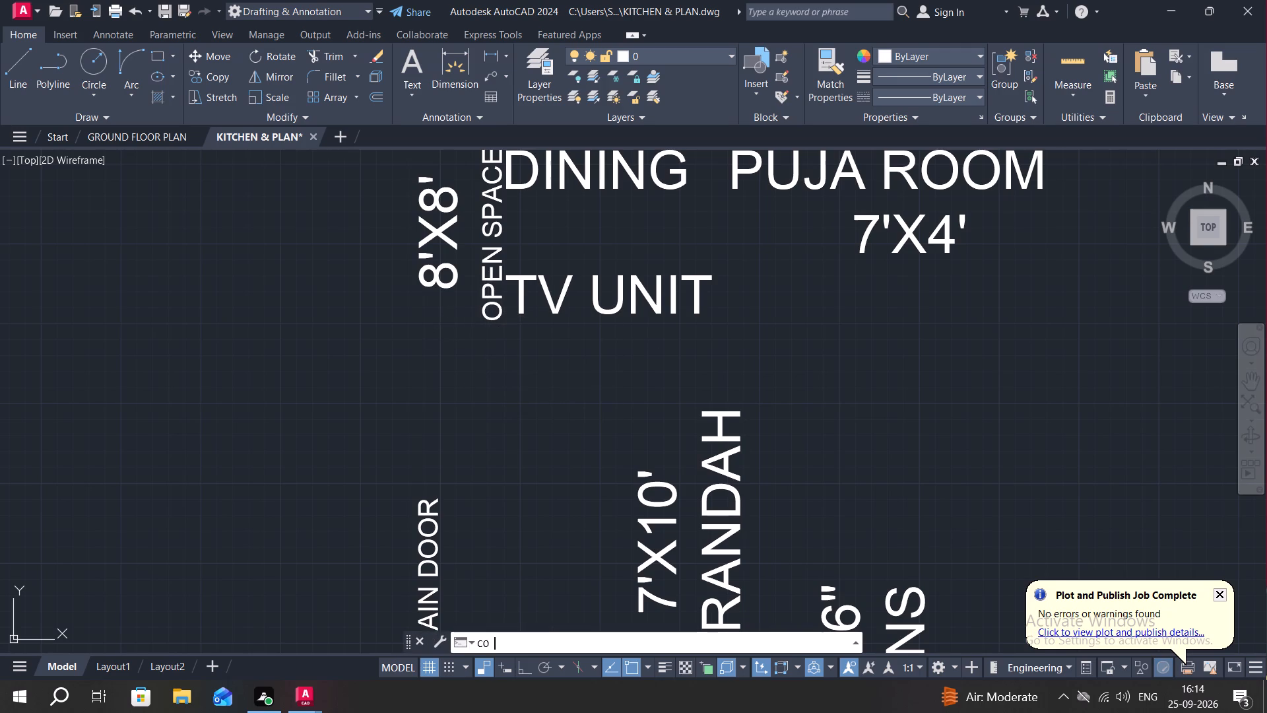
left_click(487, 295)
right_click(487, 294)
left_click(482, 288)
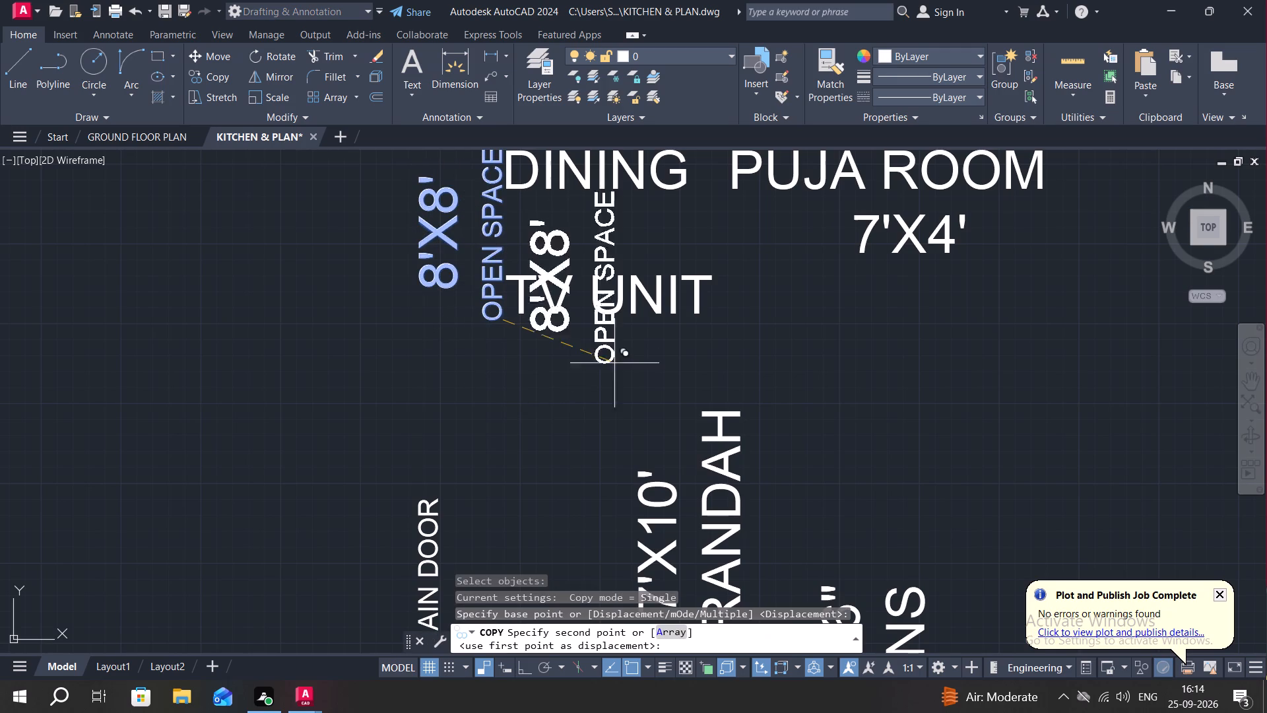
left_click(881, 469)
Delete the 8'X8' text from the copied OPEN SPACE label beside VERANDAH.
triple_click(802, 419)
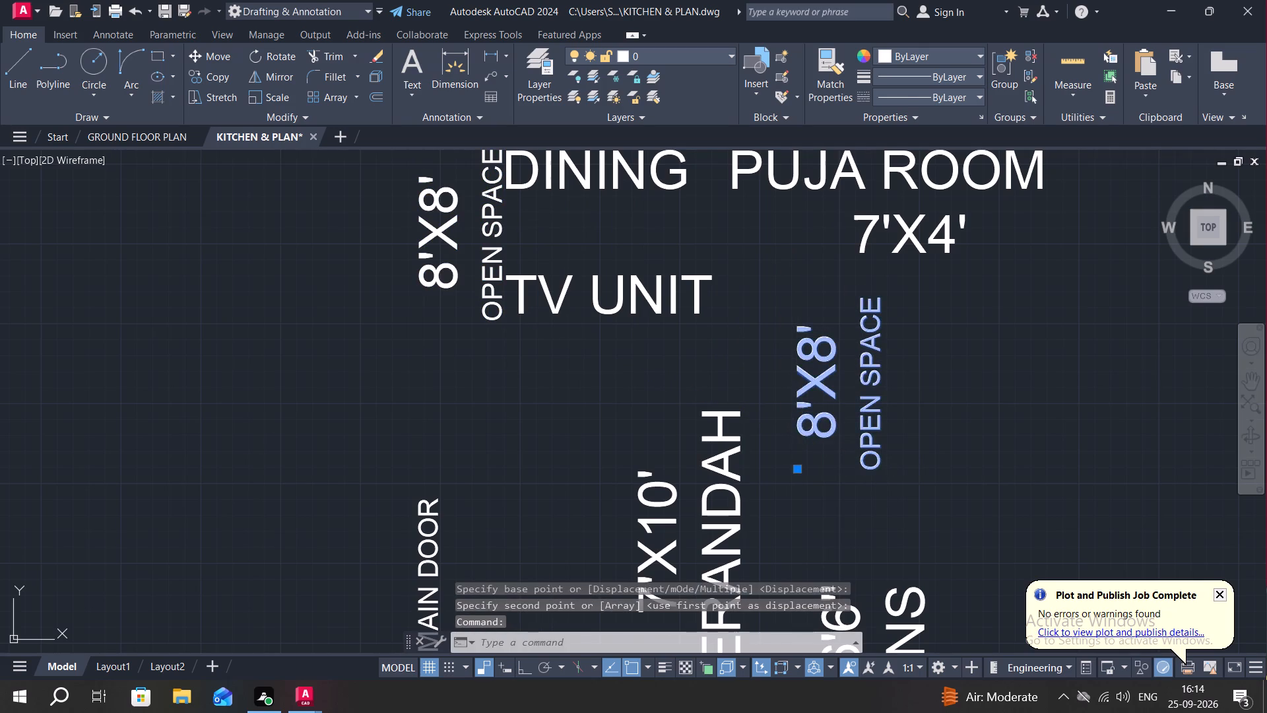
double_click(826, 432)
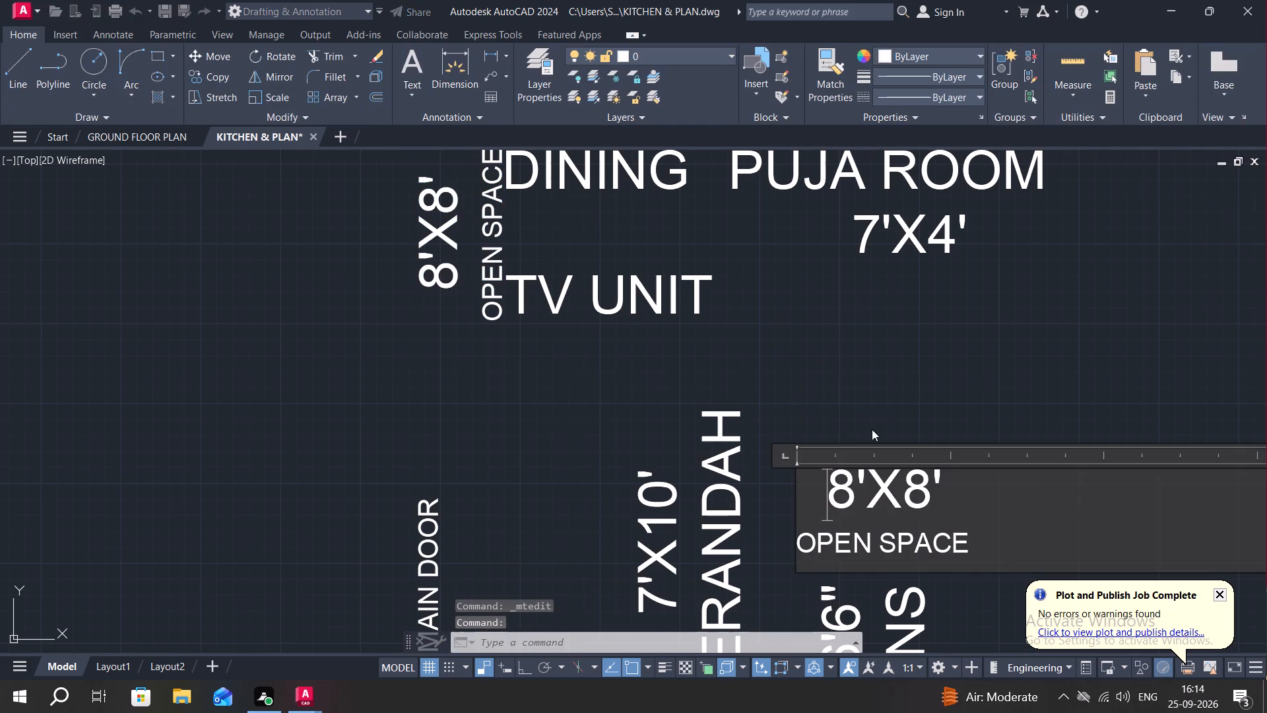
left_click(954, 496)
key("BackSpace")
key("BackSpace")
key("BackSpace")
key("BackSpace")
key("BackSpace")
key("BackSpace")
key("BackSpace")
key("BackSpace")
key("BackSpace")
key("BackSpace")
key("BackSpace")
key("BackSpace")
key("BackSpace")
key("BackSpace")
key("BackSpace")
key("BackSpace")
key("BackSpace")
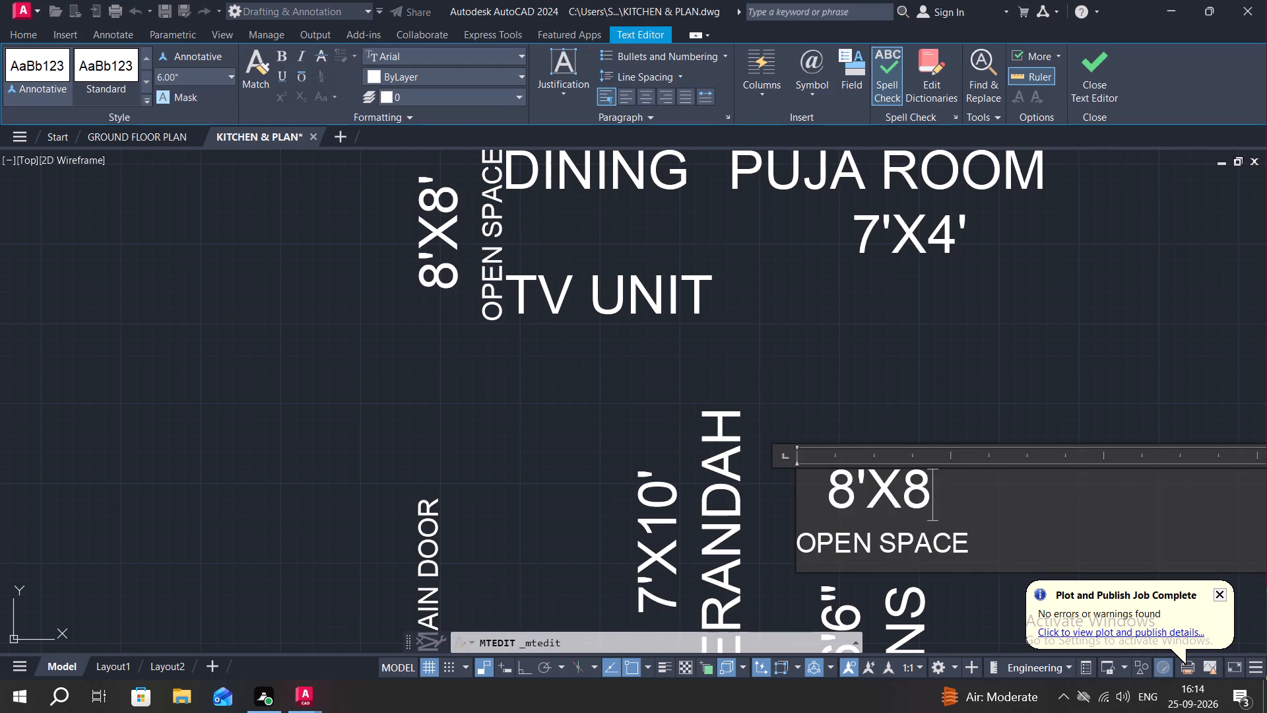
key("BackSpace")
key("BackSpace")
key("BackSpace")
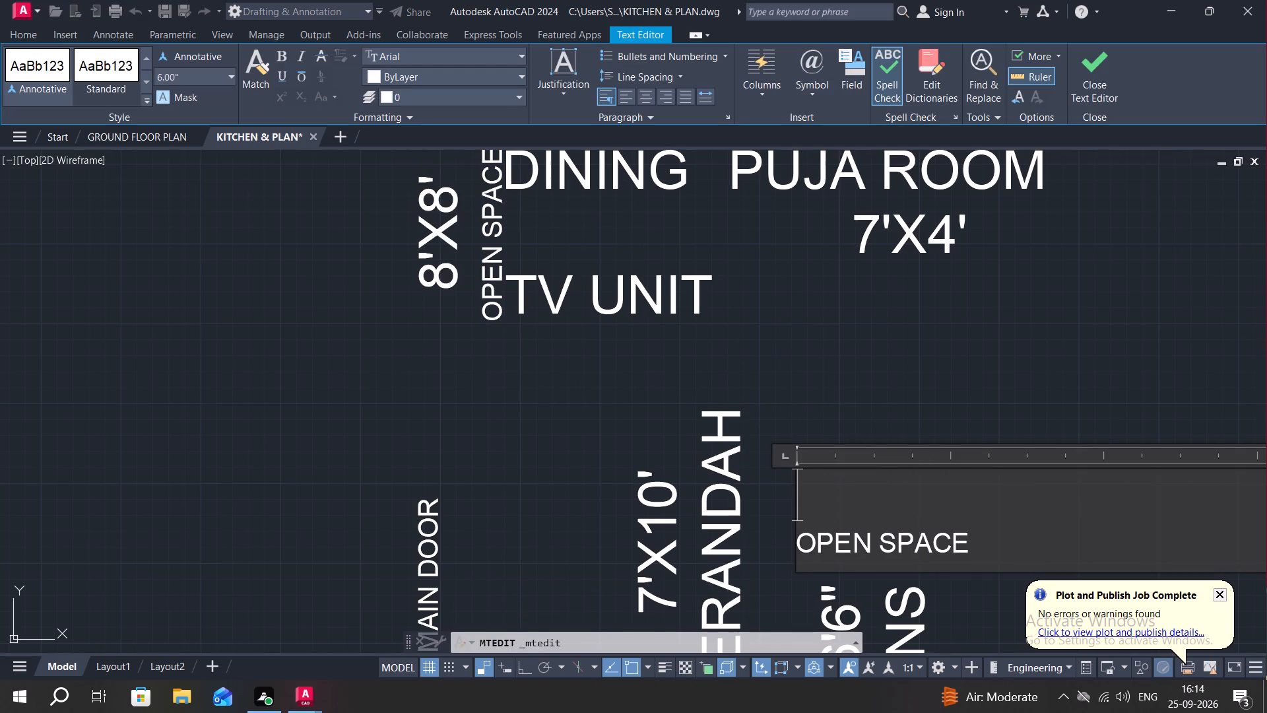
key("BackSpace")
key("BackSpace")
Replace OPEN SPACE in the copied label with BACK SIDE and EXIT DOOR on two lines.
left_click(980, 547)
key("BackSpace")
key("BackSpace")
key("BackSpace")
key("BackSpace")
key("BackSpace")
key("BackSpace")
key("BackSpace")
key("BackSpace")
key("BackSpace")
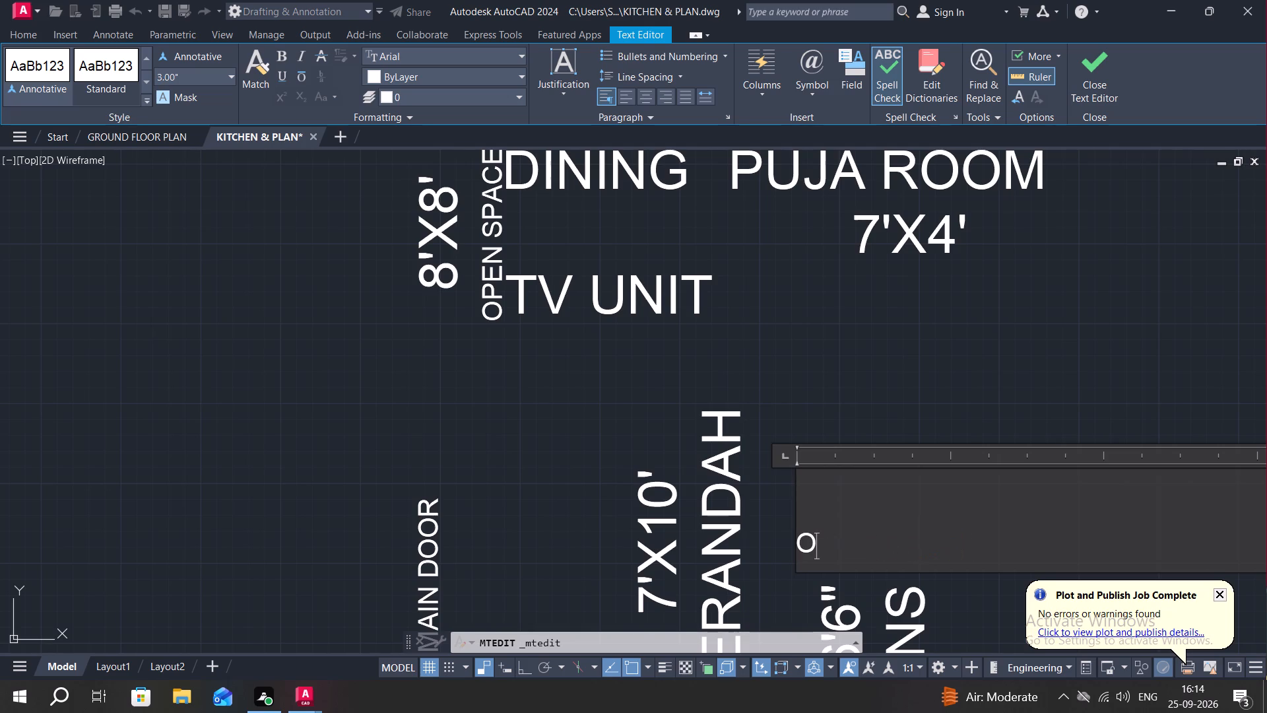
key("BackSpace")
type("BACK")
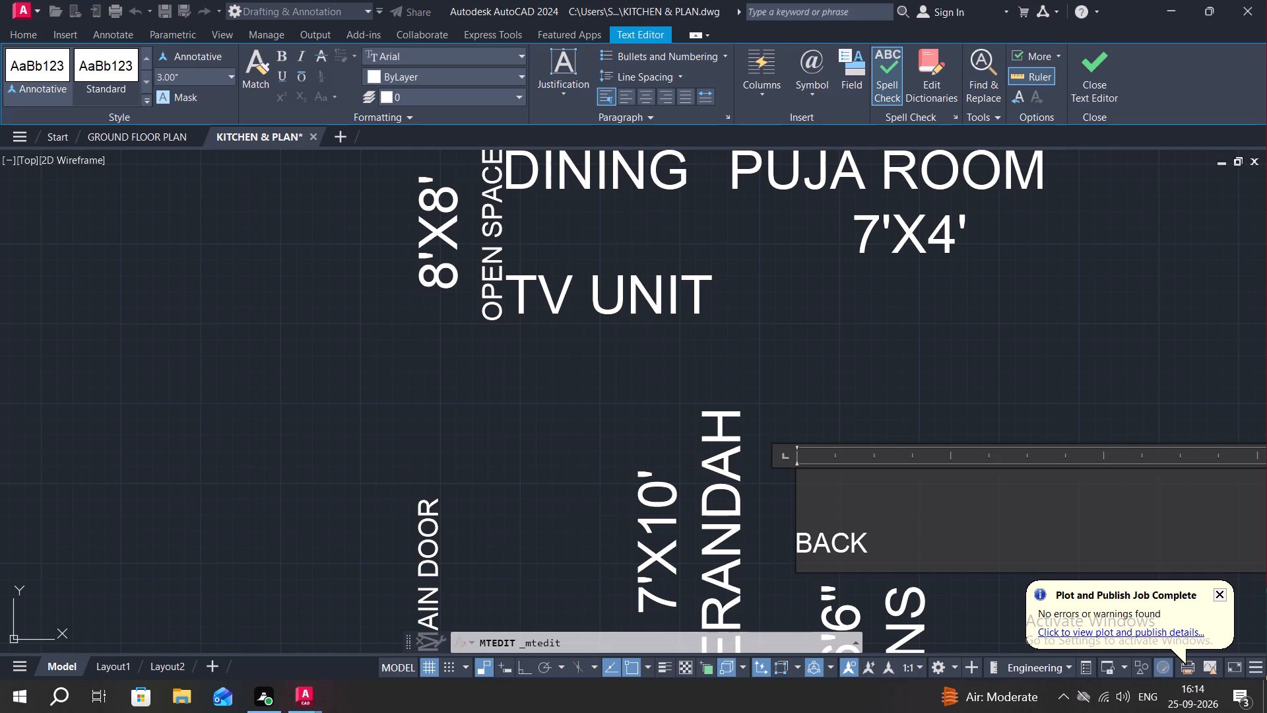
key("space")
type("SIDE")
key("Return")
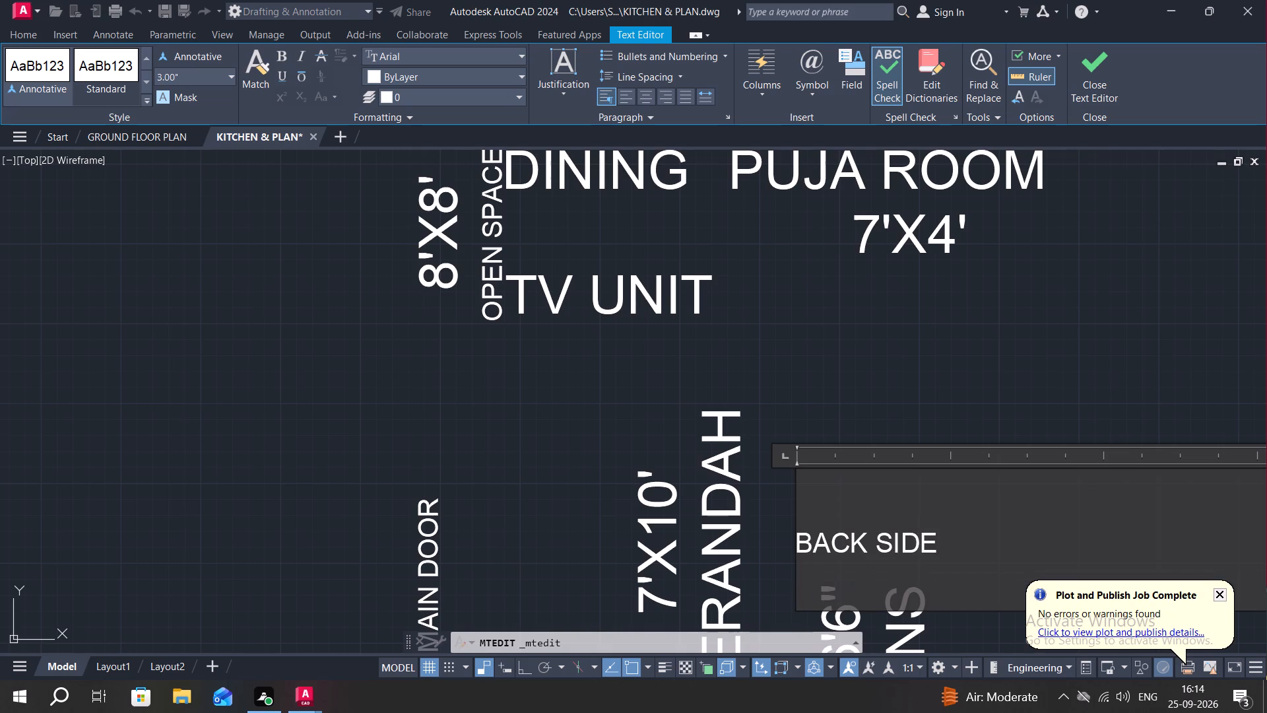
type("EXIT DOOR")
left_click(851, 427)
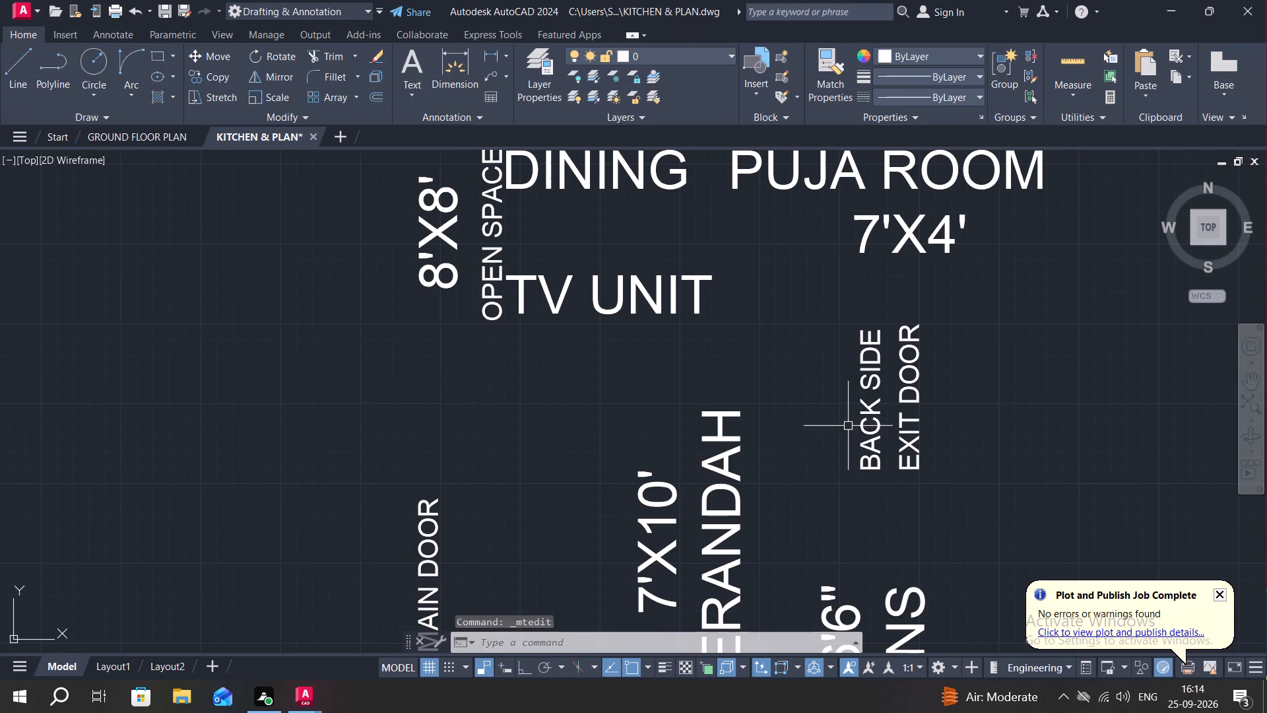
Copy the BACK SIDE EXIT DOOR label into the top wall opening between the 13' wide room and BEDROOM 1.
type("CO")
key("space")
left_click(862, 417)
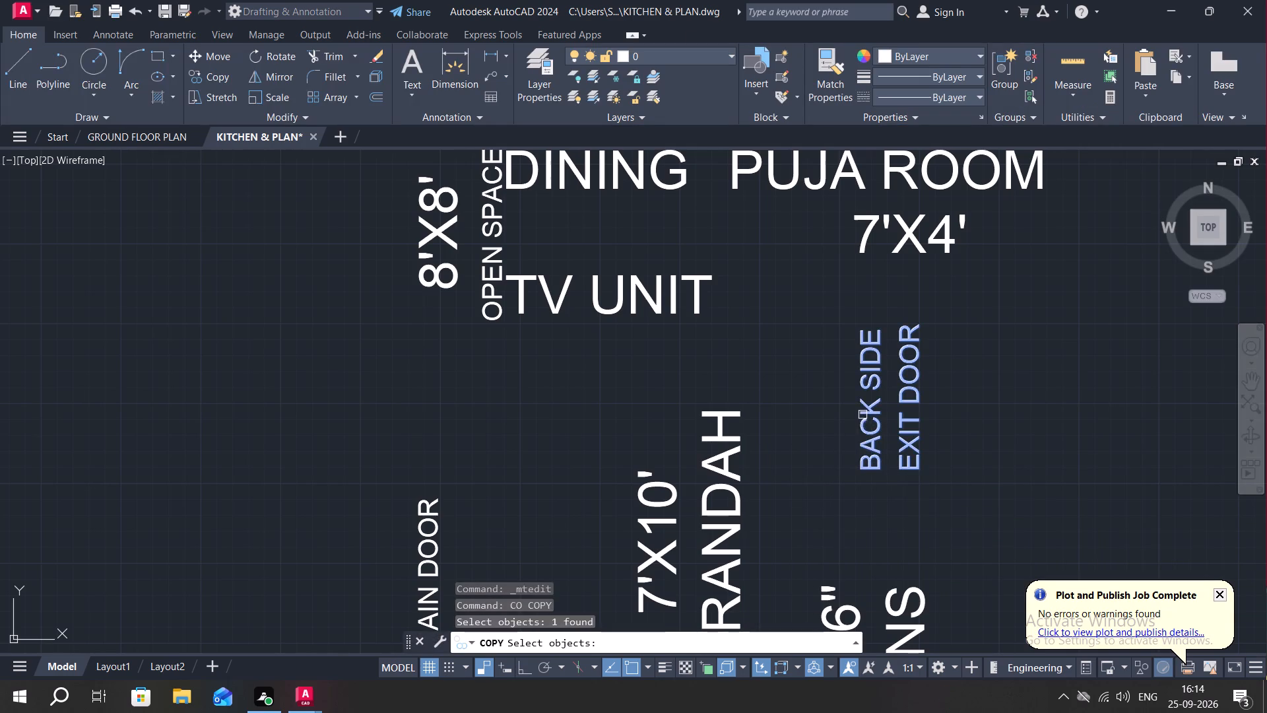
right_click(862, 413)
left_click(862, 413)
scroll(773, 432, "down", 5)
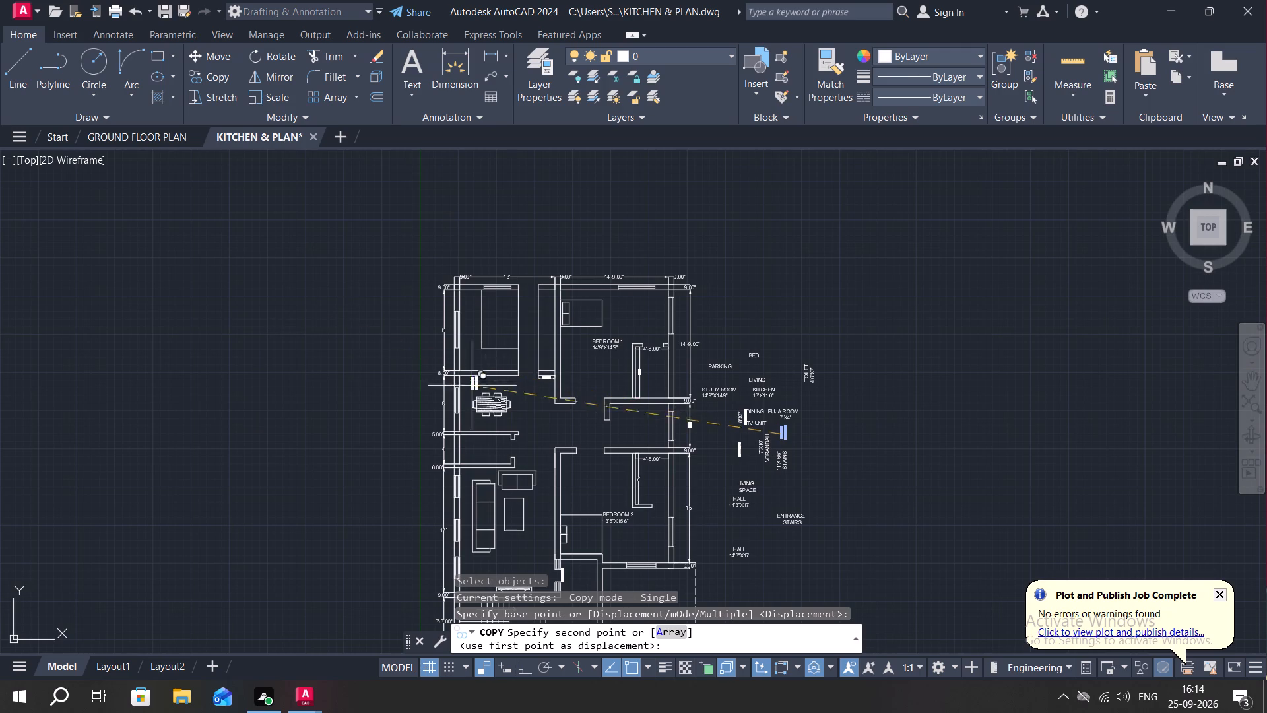
scroll(506, 401, "up", 4)
middle_click_drag(531, 356, 554, 559)
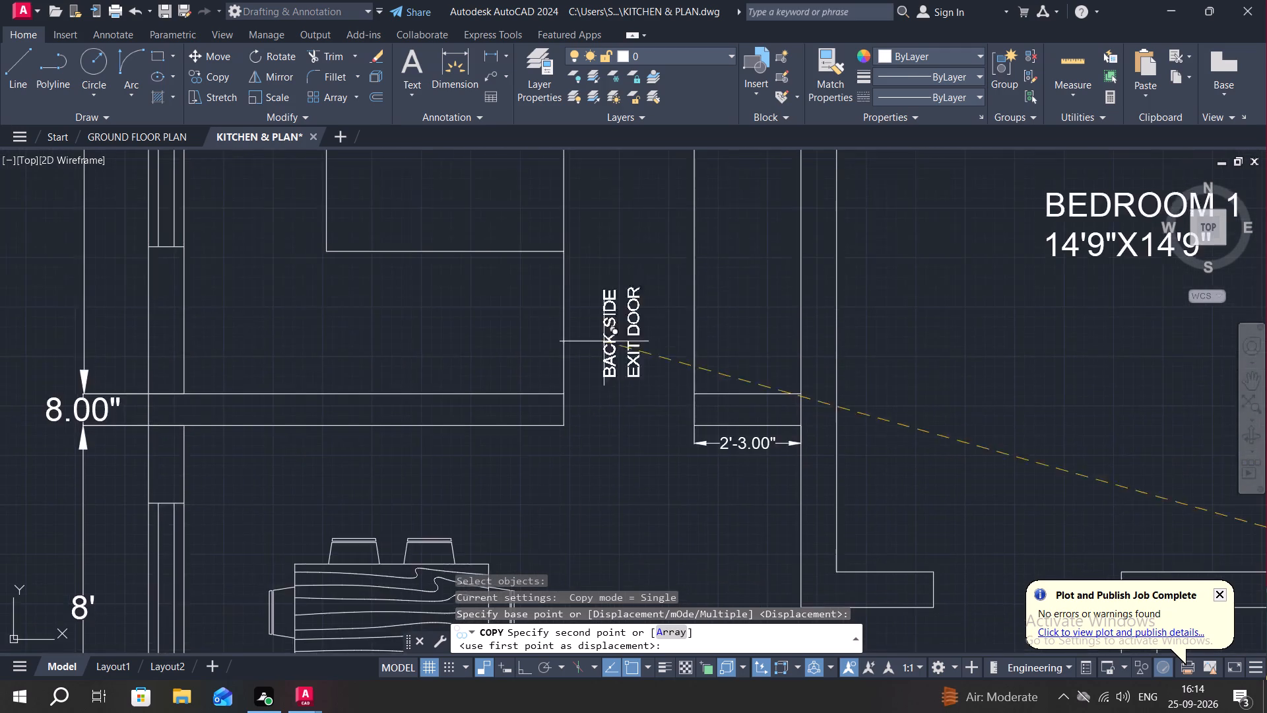
scroll(616, 312, "down", 3)
middle_click_drag(620, 310, 626, 475)
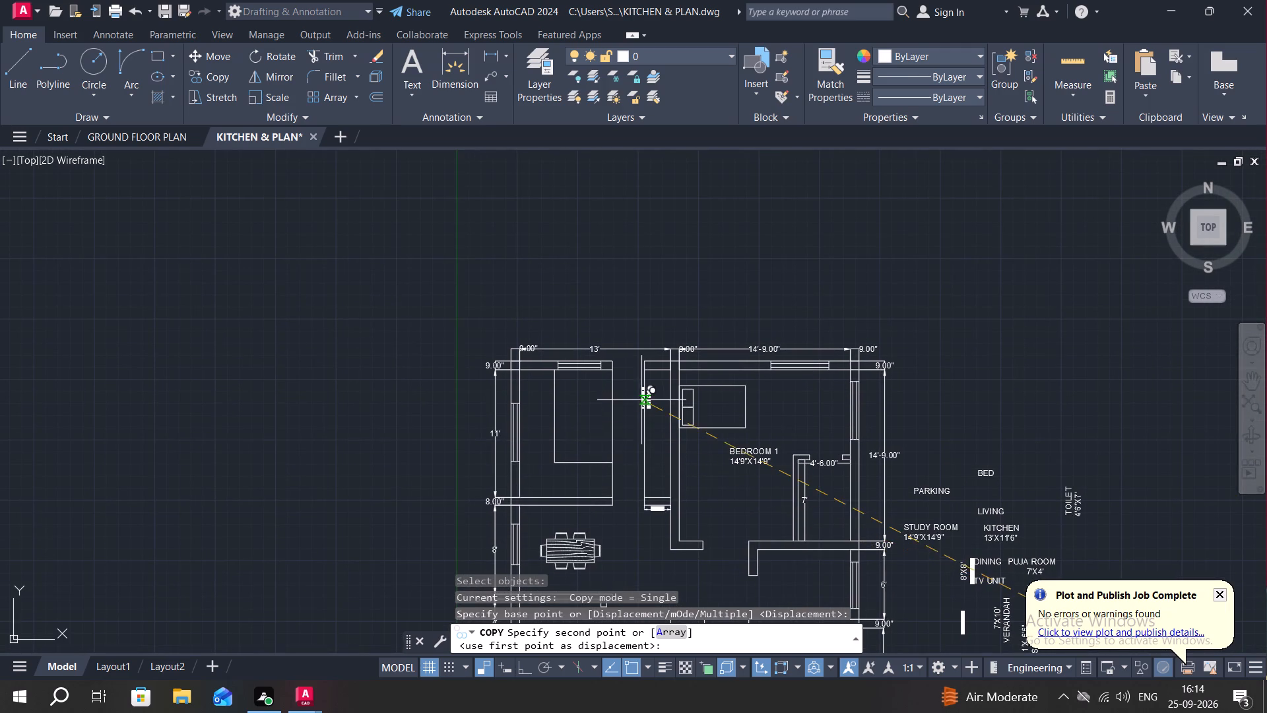
scroll(627, 380, "up", 4)
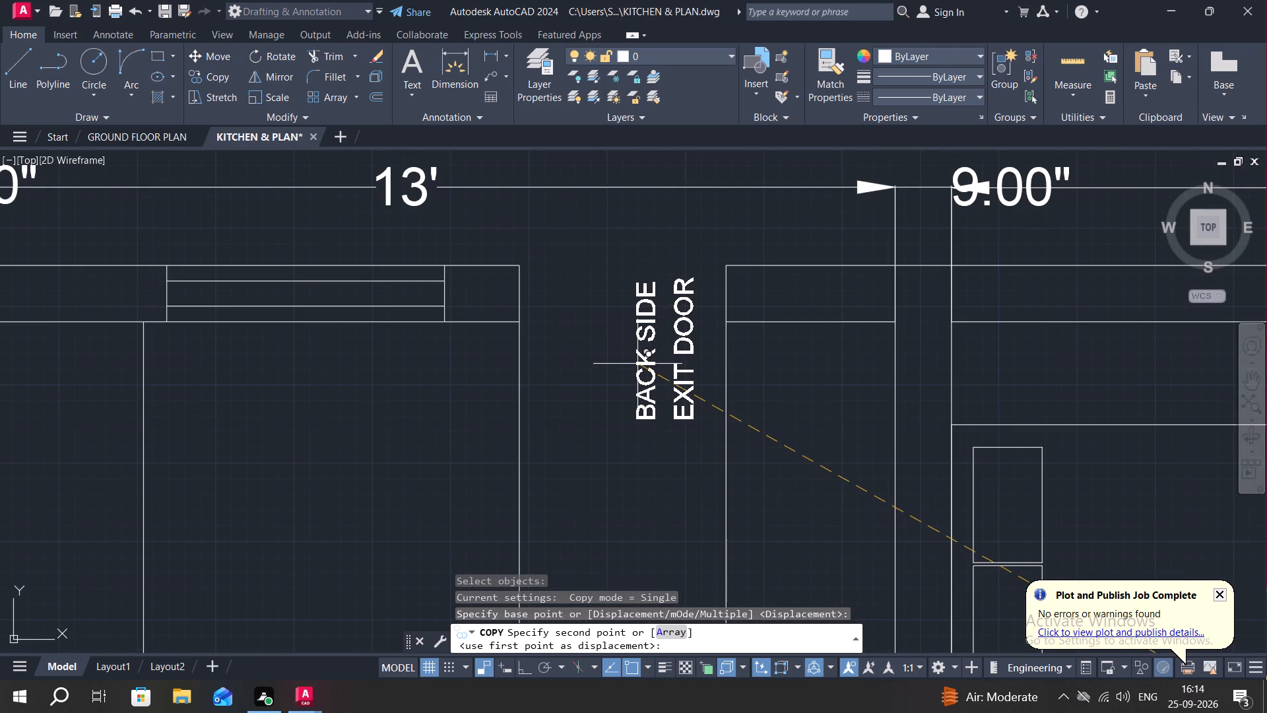
left_click(636, 362)
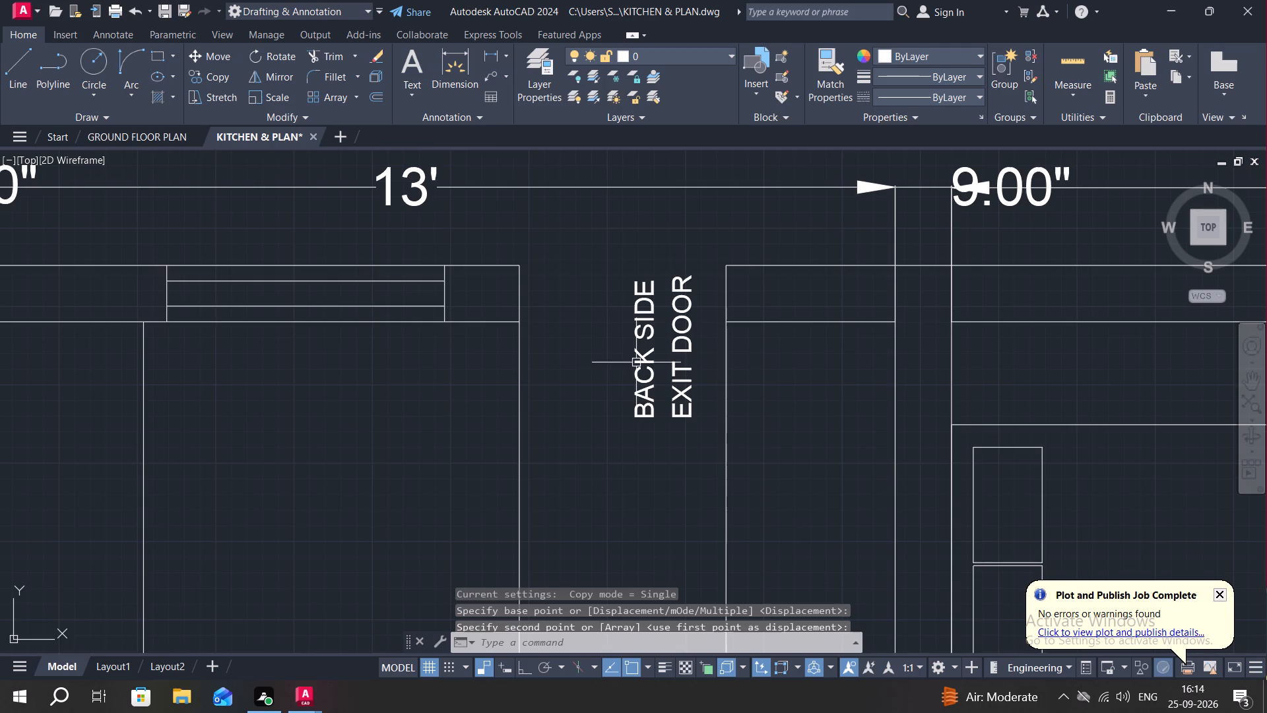
Copy the KITCHEN 13'X11'6" label into the 13' wide room, just above the 8" wall beside the dining area.
middle_click_drag(724, 465, 681, 346)
scroll(674, 413, "up", 1)
scroll(673, 370, "down", 3)
scroll(704, 461, "down", 1)
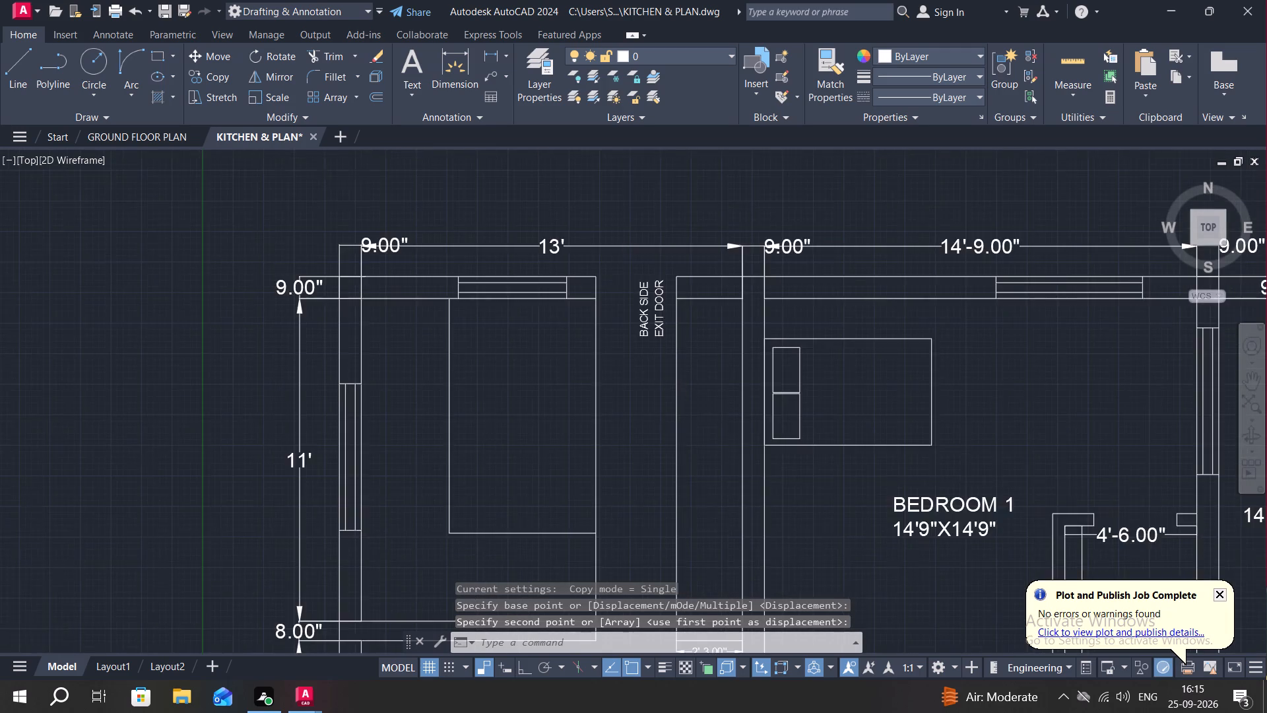
scroll(704, 461, "down", 1)
middle_click_drag(705, 450, 695, 346)
scroll(690, 438, "up", 2)
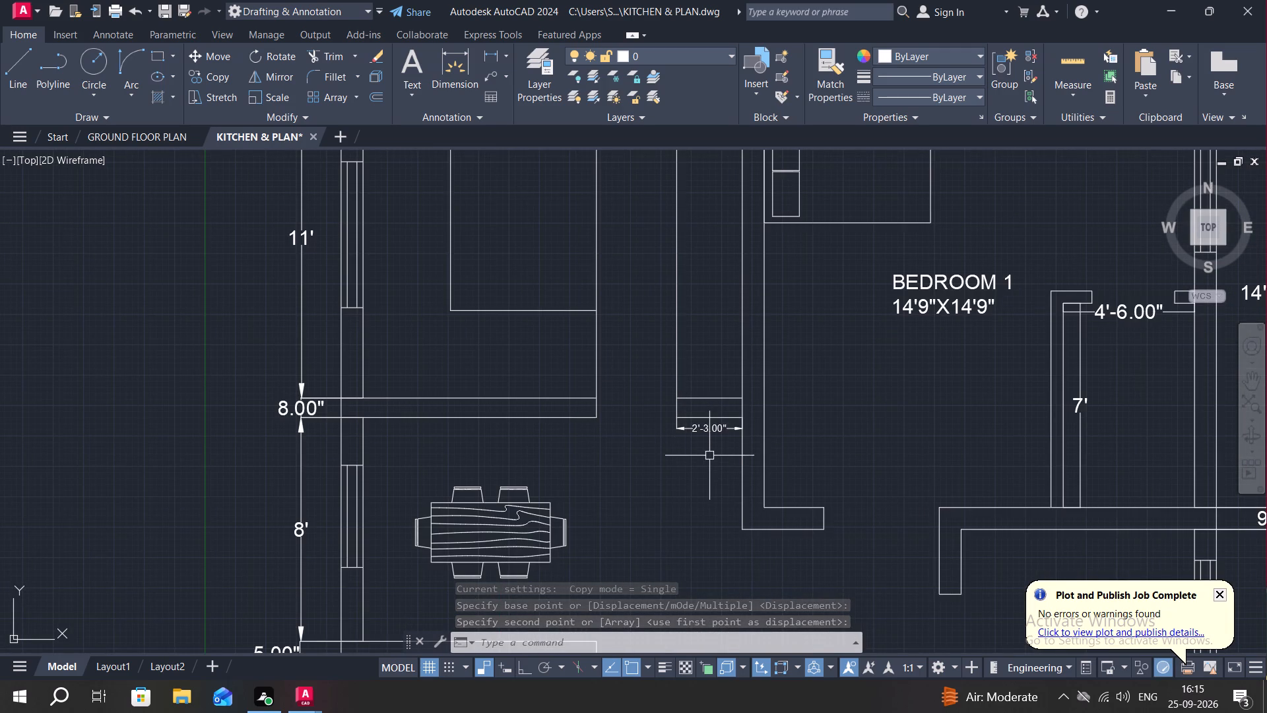
key("Escape")
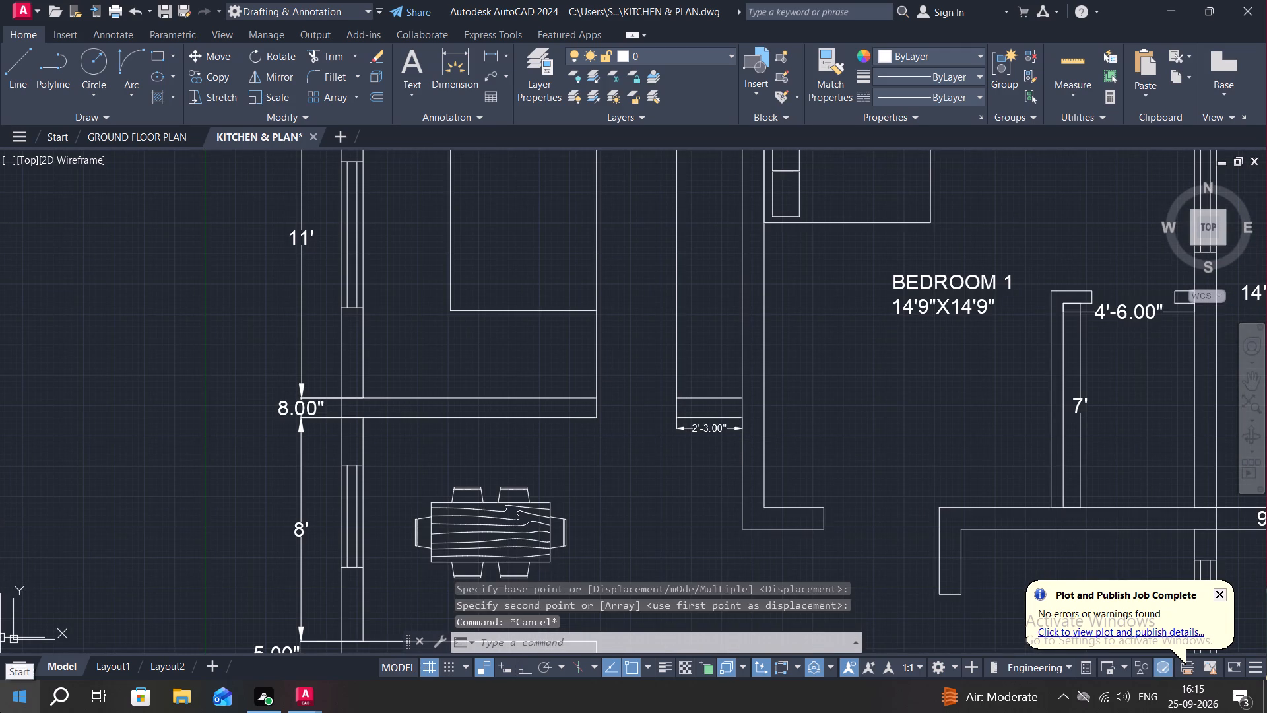
key("Return")
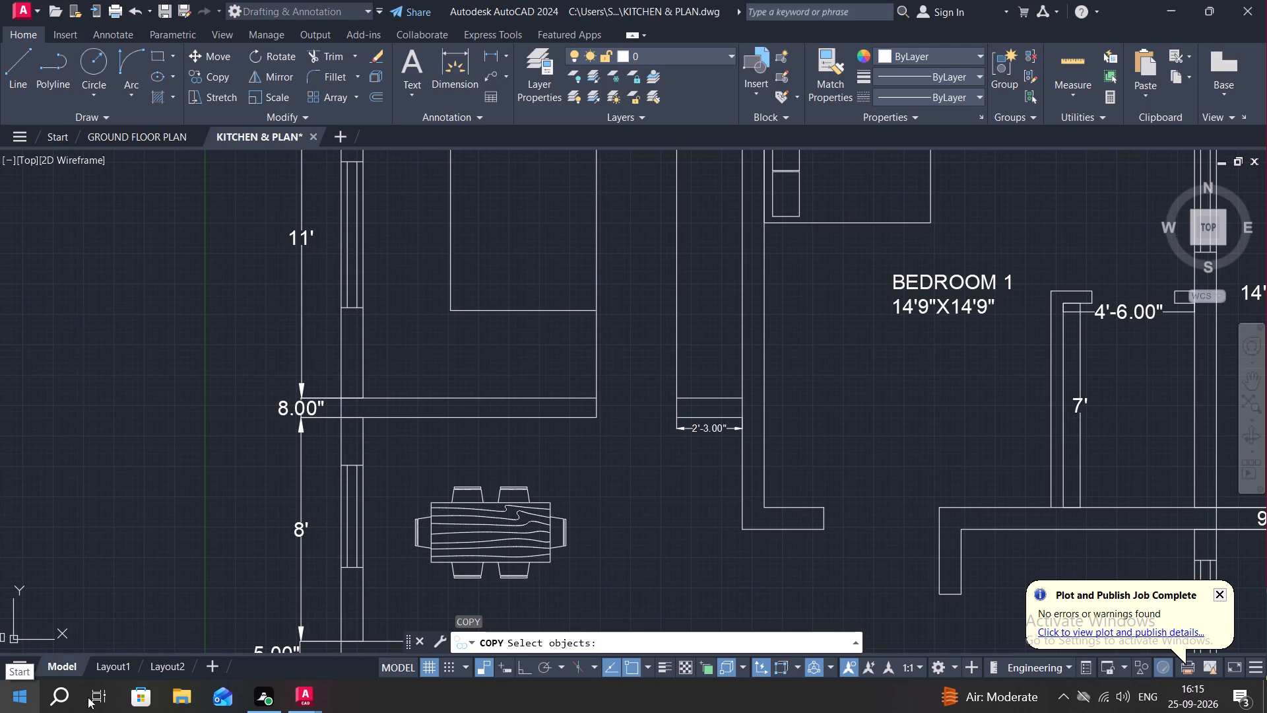
scroll(175, 712, "down", 1)
scroll(581, 565, "down", 3)
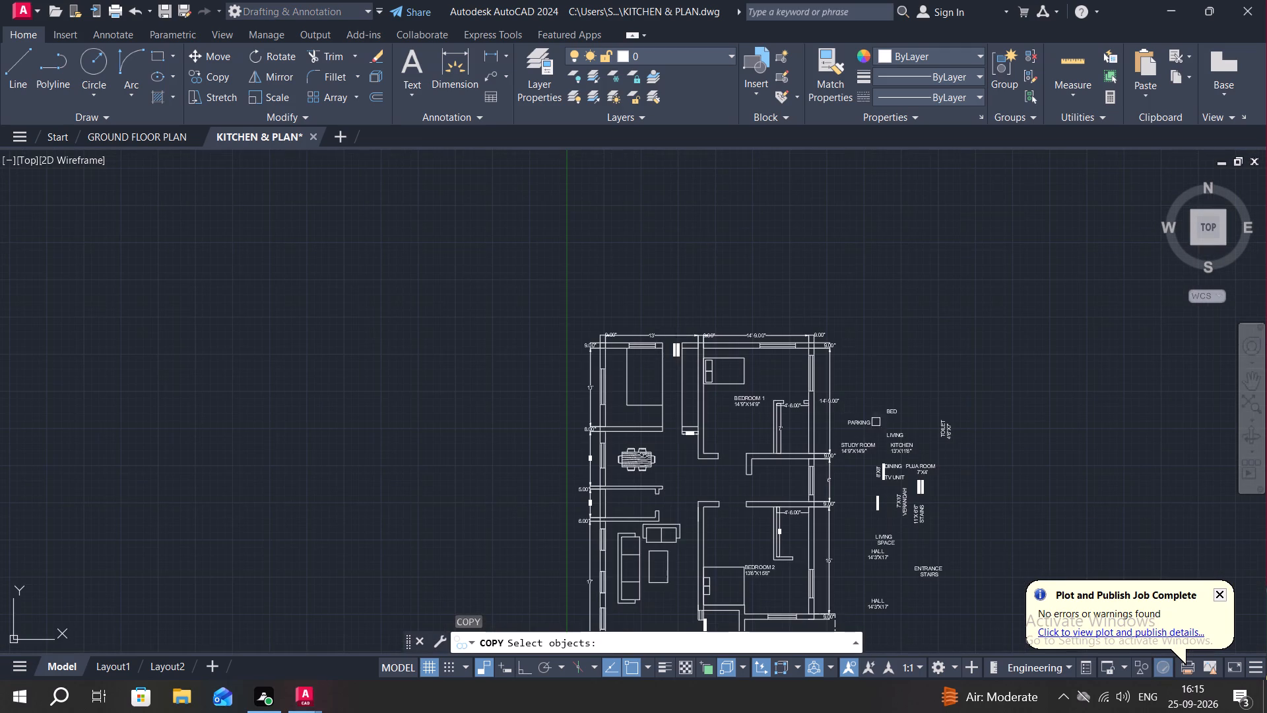
scroll(869, 459, "up", 2)
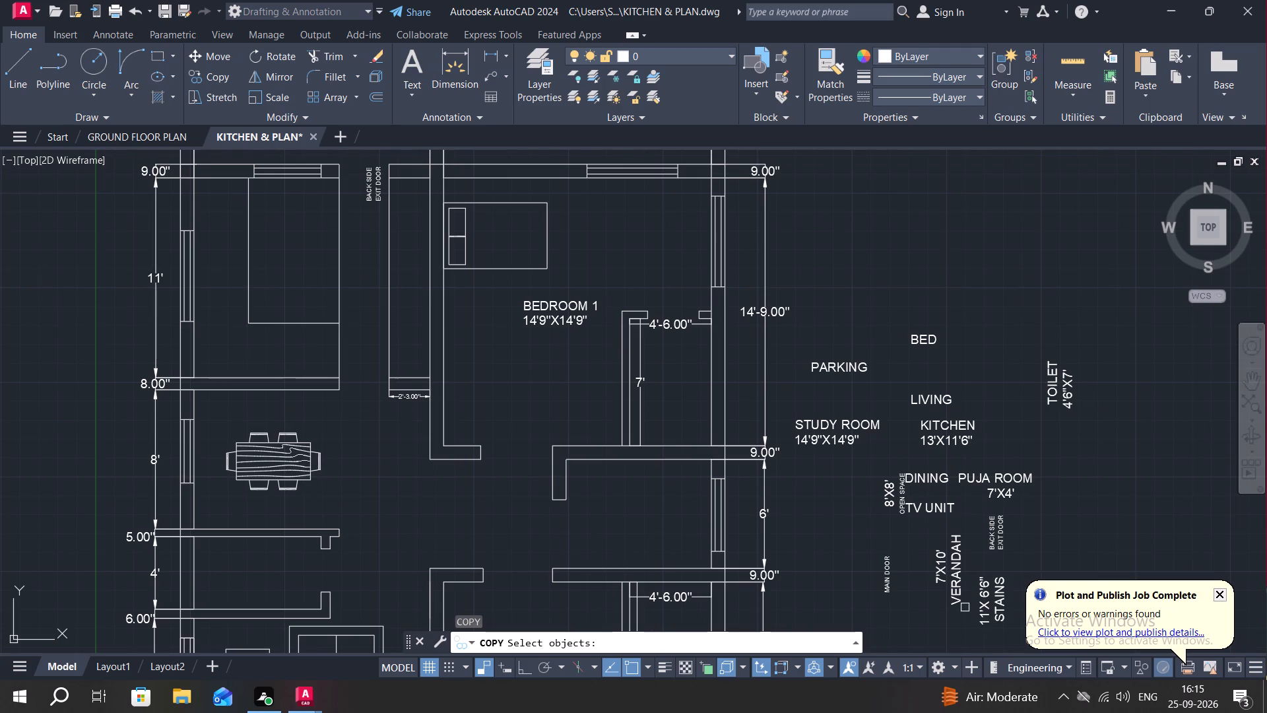
left_click(948, 434)
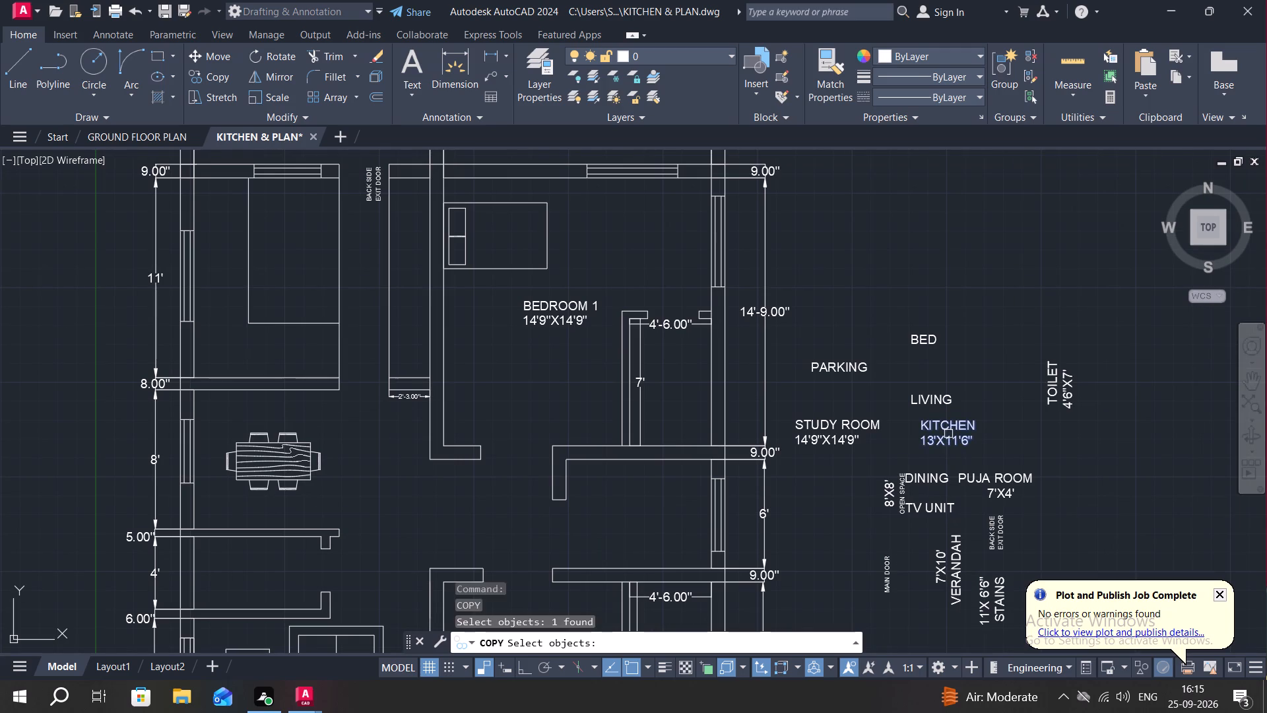
right_click(948, 434)
left_click(948, 434)
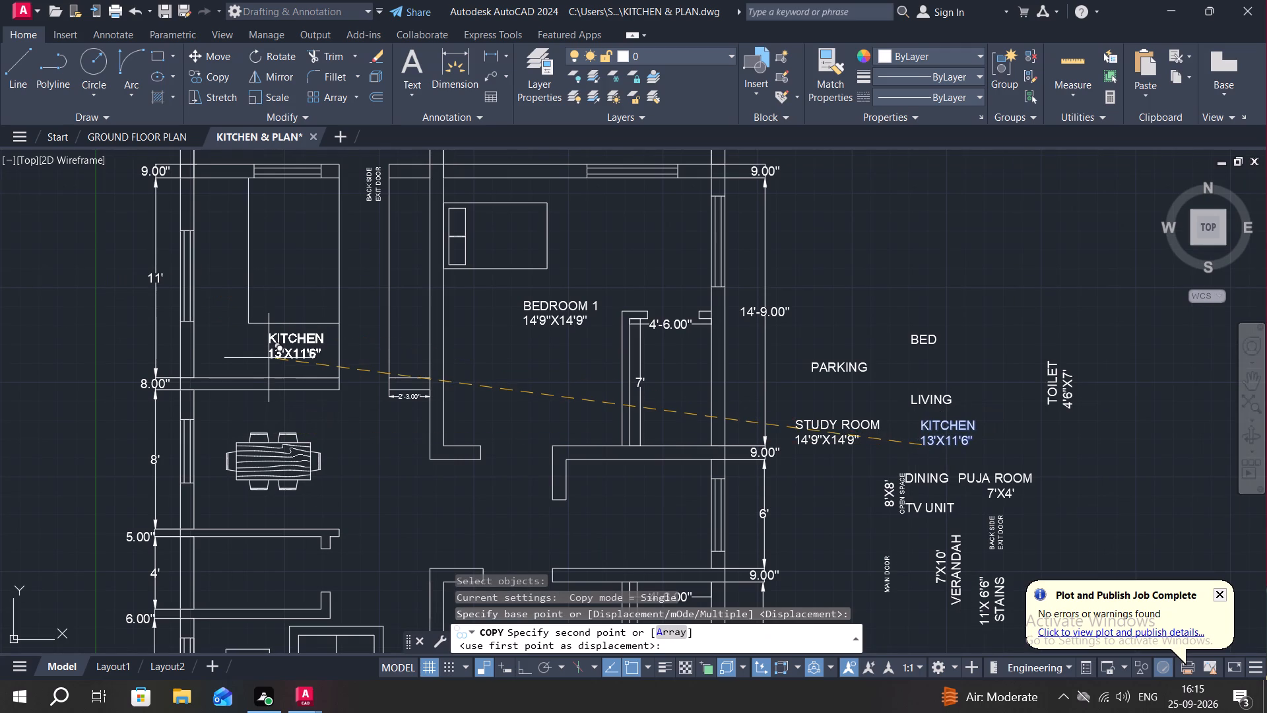
left_click(269, 358)
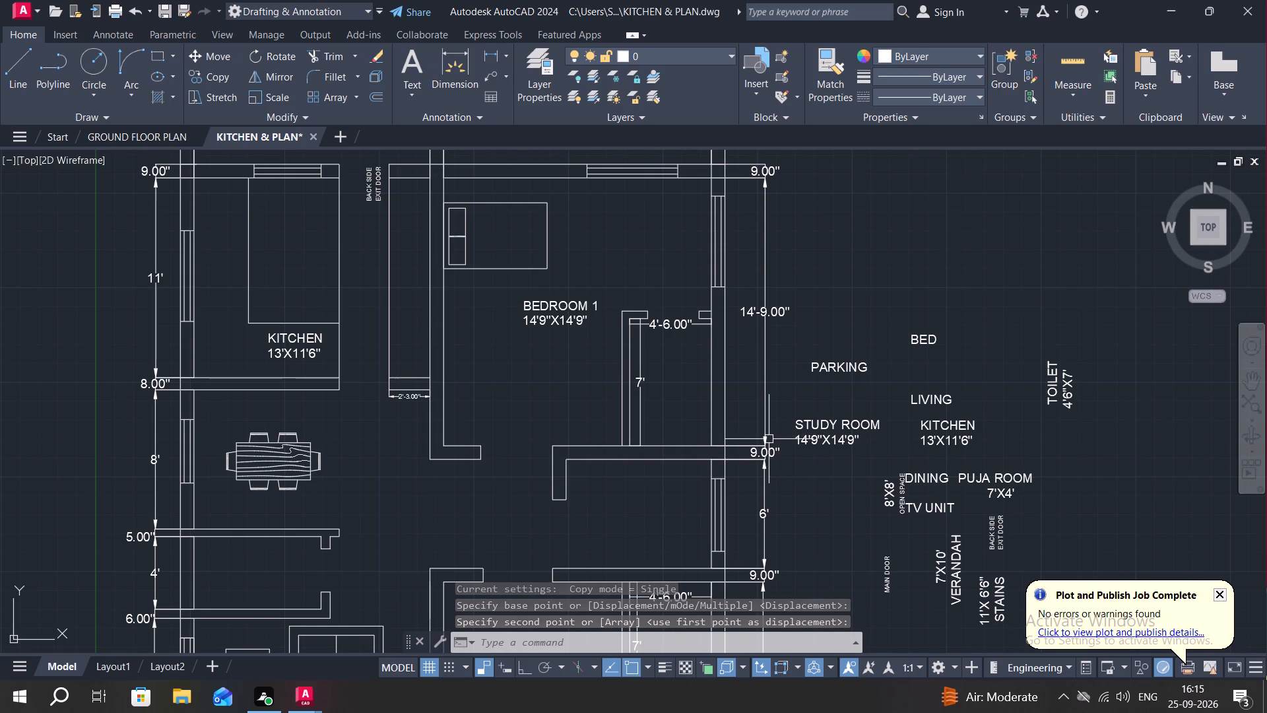
Copy the two-line LIVING SPACE label into the open central area between the dining table and the bedroom passage.
middle_click_drag(909, 471, 857, 353)
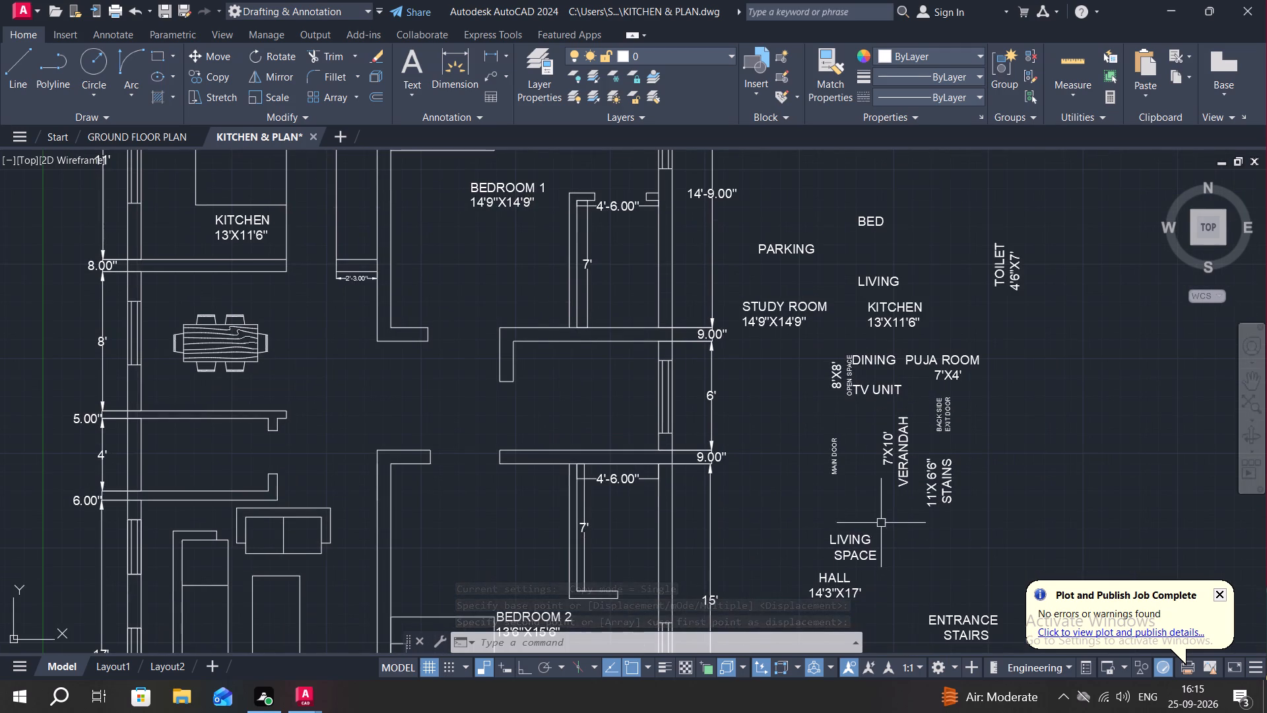
key("space")
left_click(857, 551)
right_click(857, 551)
left_click(855, 551)
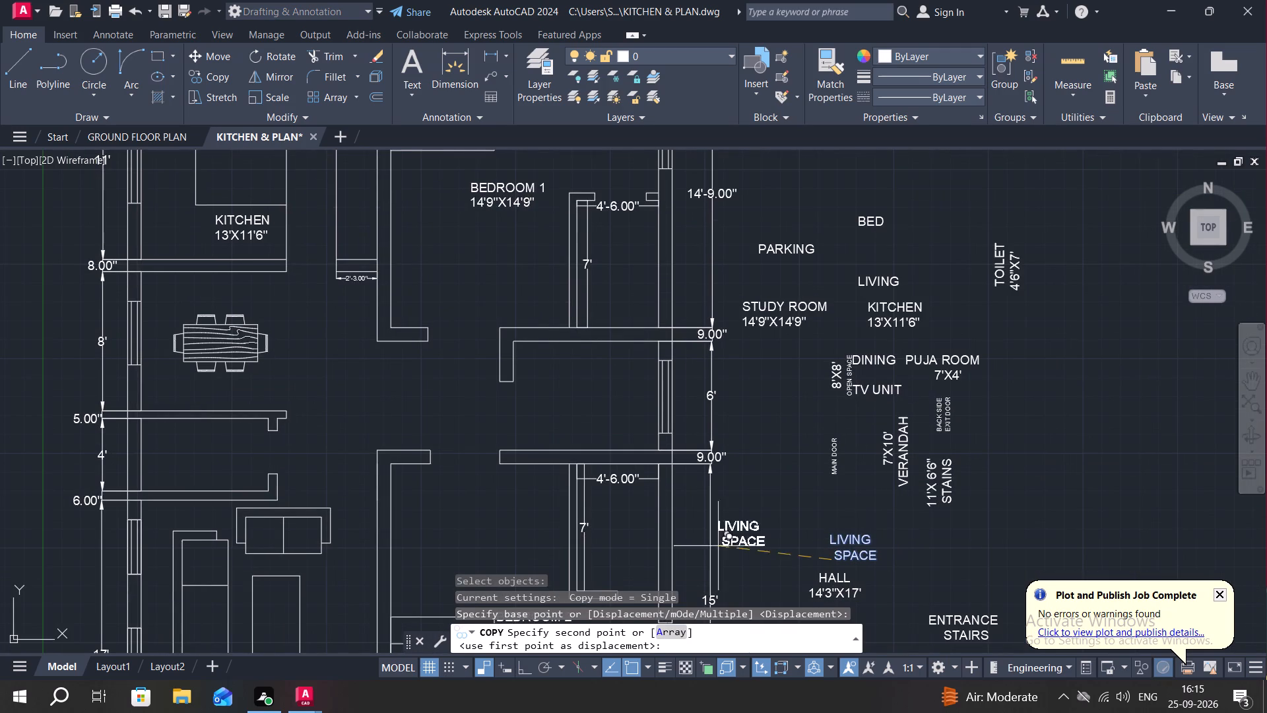
left_click(380, 410)
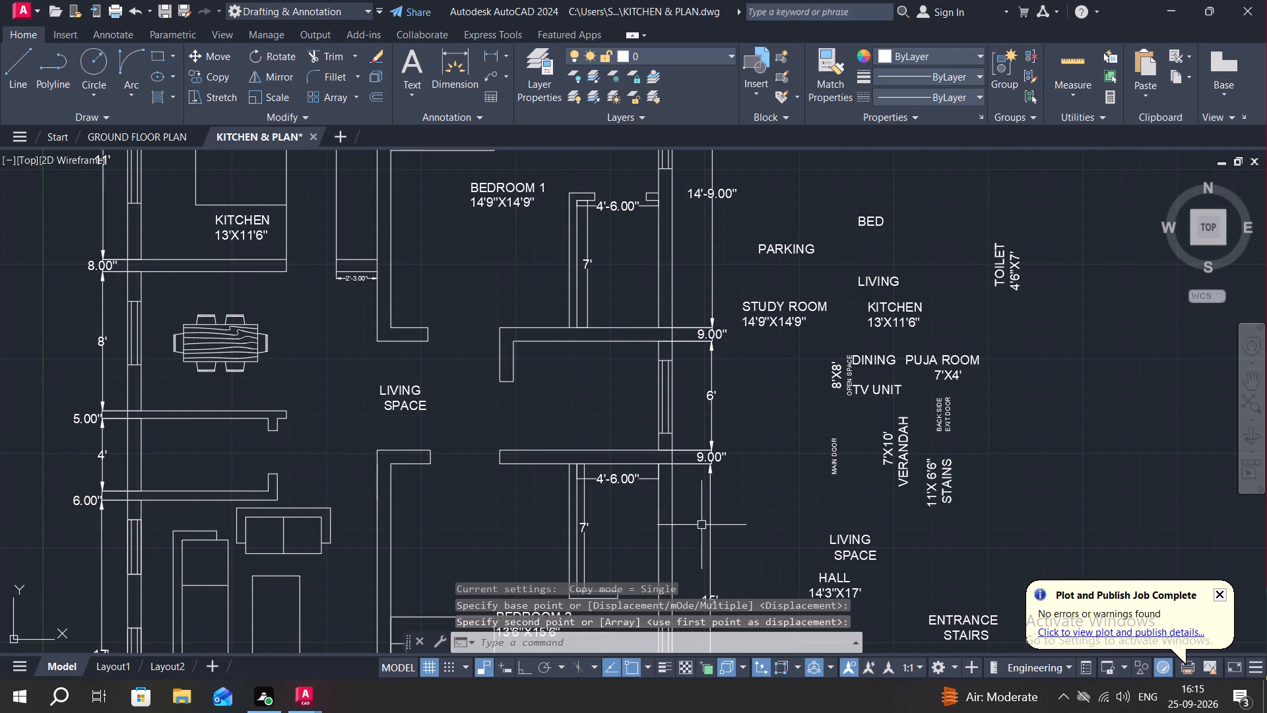
Copy the PUJA ROOM 7'X4' label from the spare labels beside the drawing into the floor plan.
middle_click_drag(857, 532, 811, 384)
middle_click_drag(802, 527, 845, 693)
key("space")
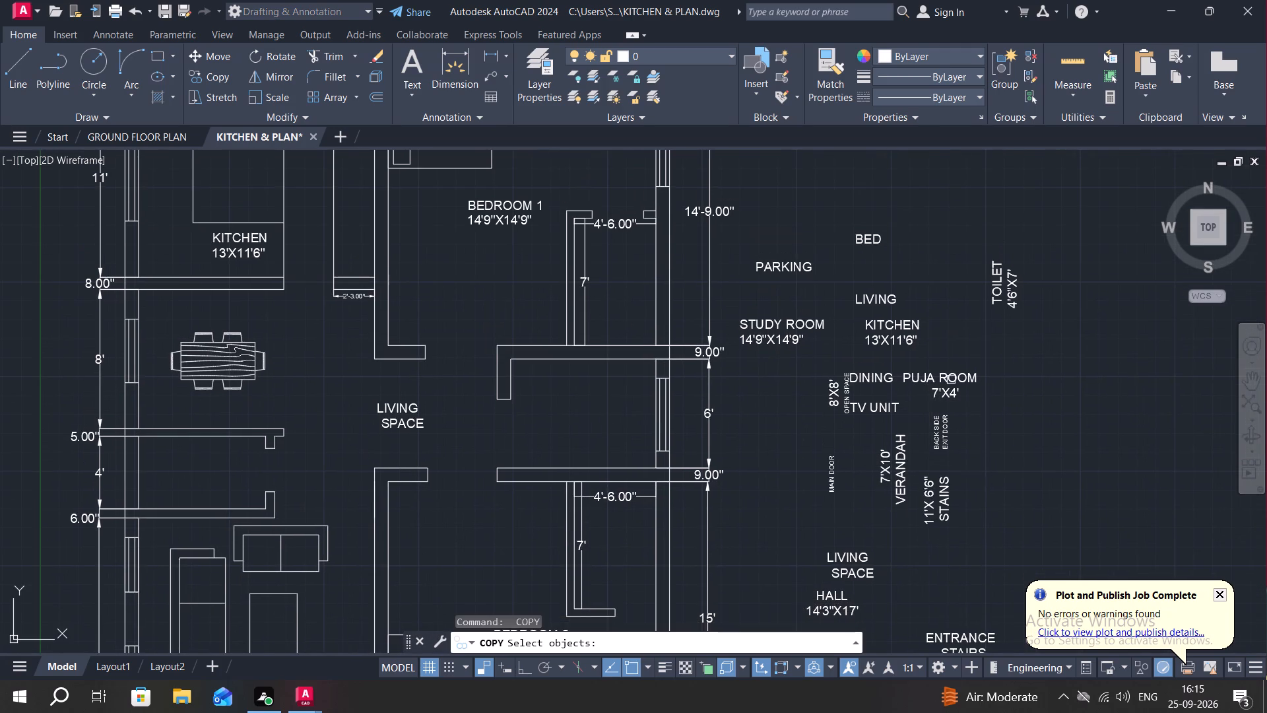
left_click(939, 380)
right_click(938, 380)
left_click(936, 380)
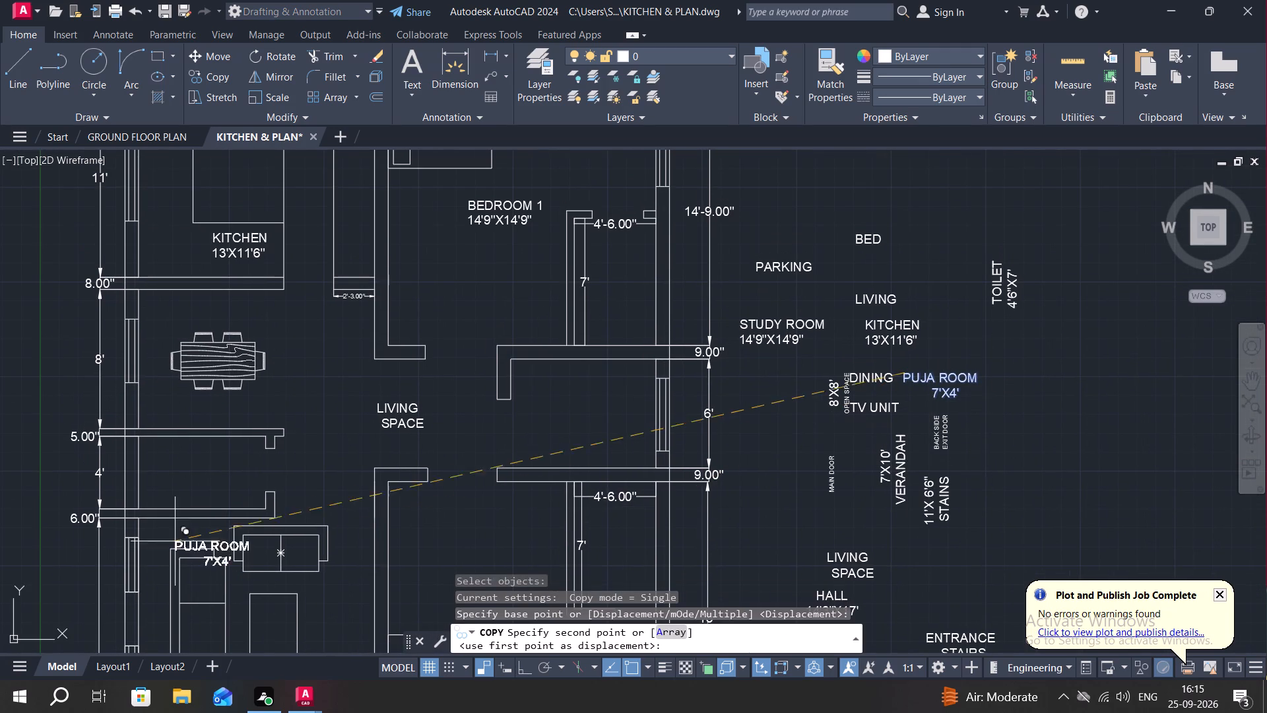
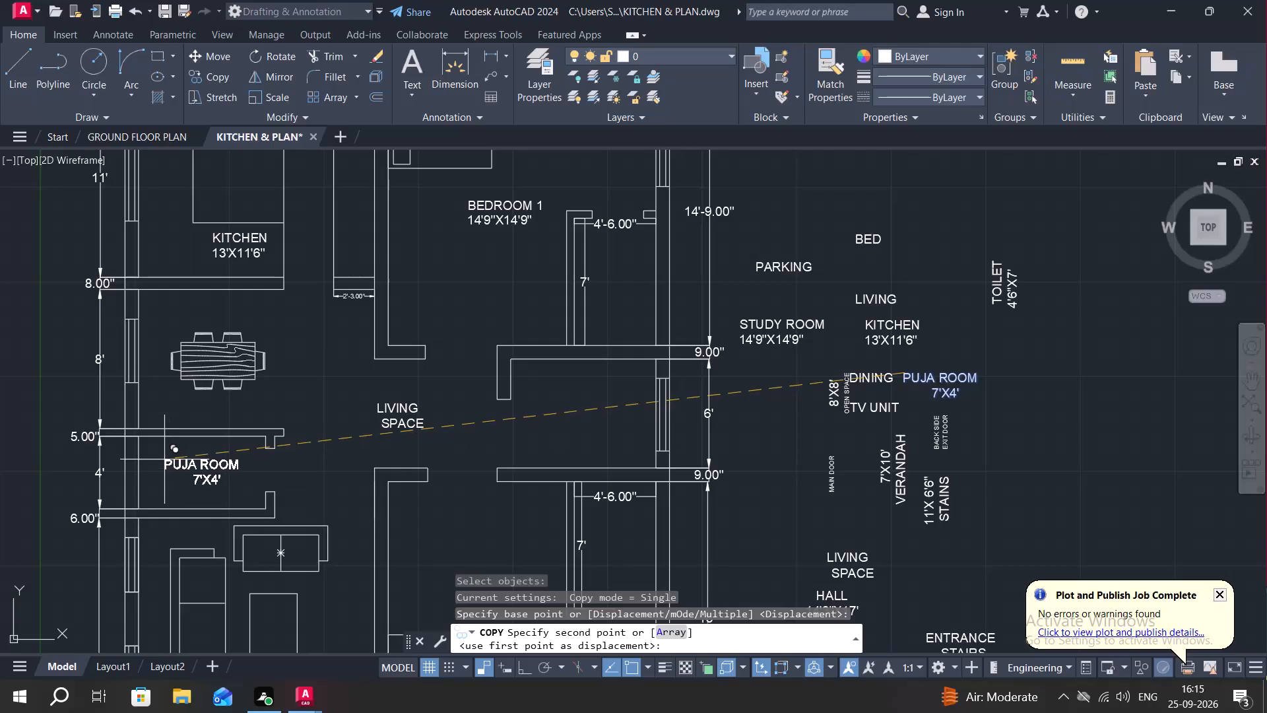
Place the copied PUJA ROOM 7'X4' label inside the puja room of the floor plan.
left_click(164, 459)
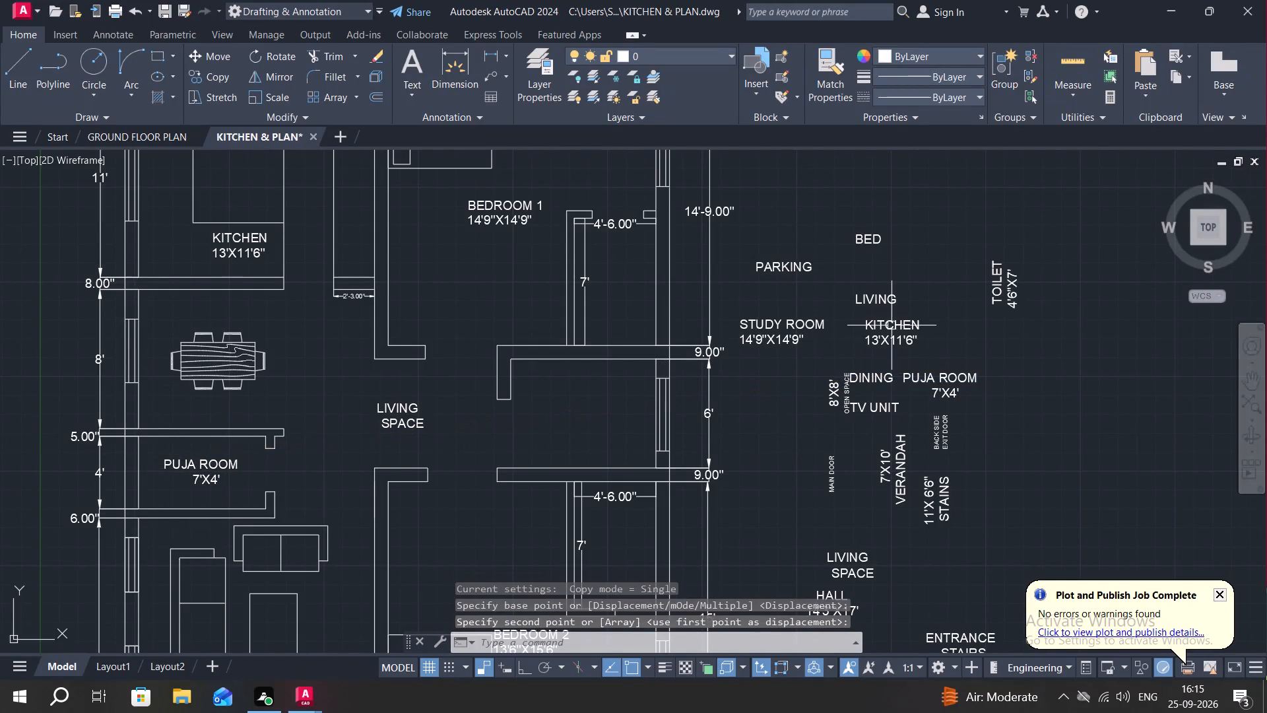
Copy the vertical 8'X8' OPEN SPACE label to the open area just right of the dining table.
key("space")
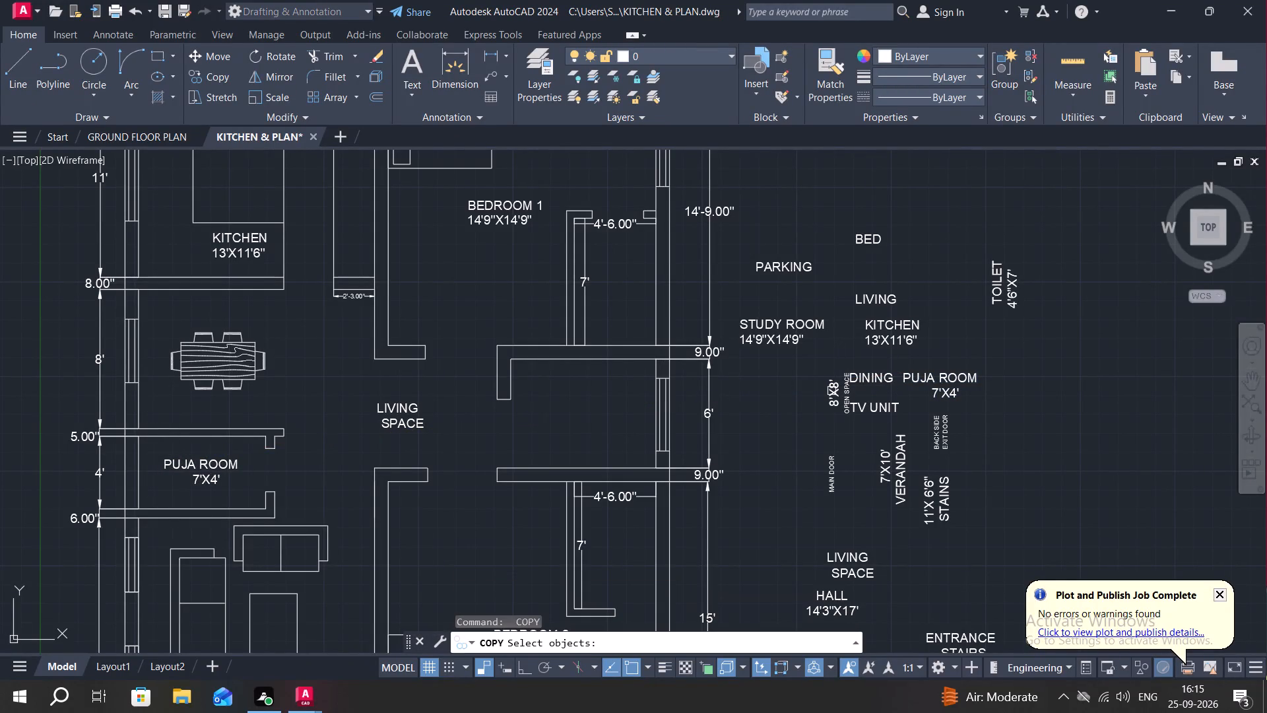
left_click(831, 391)
right_click(829, 391)
left_click(829, 391)
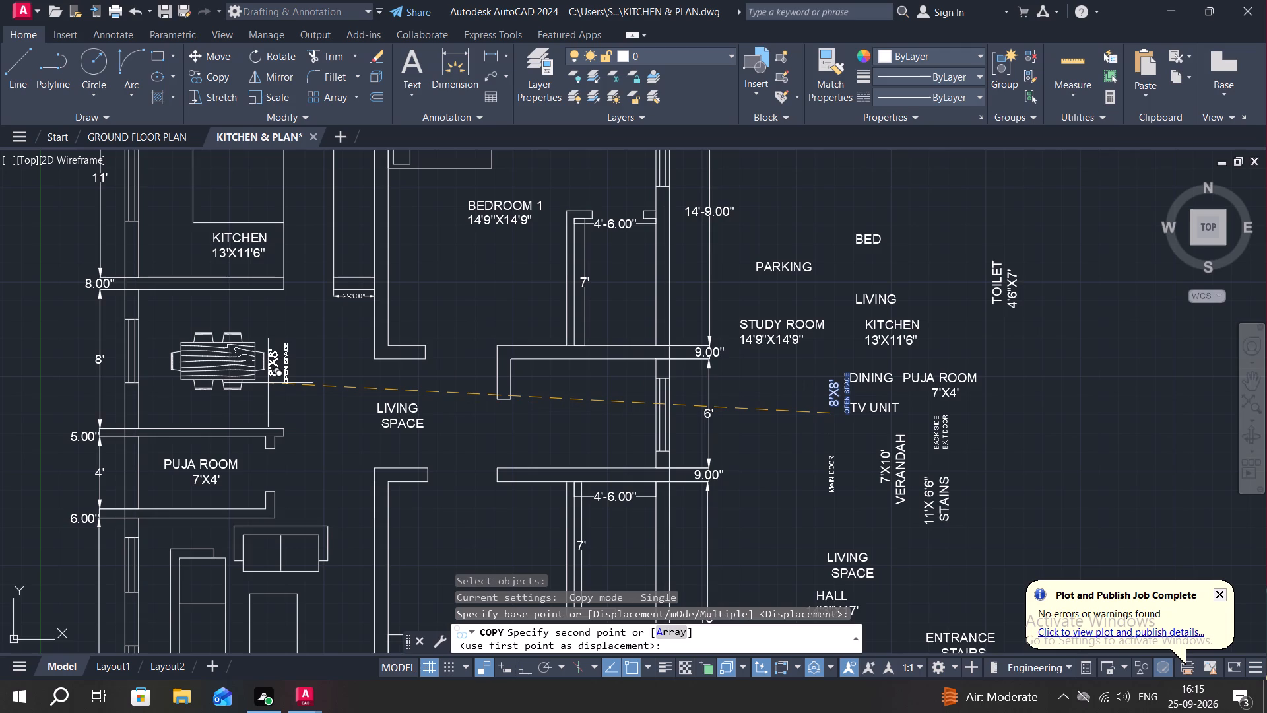
left_click(269, 382)
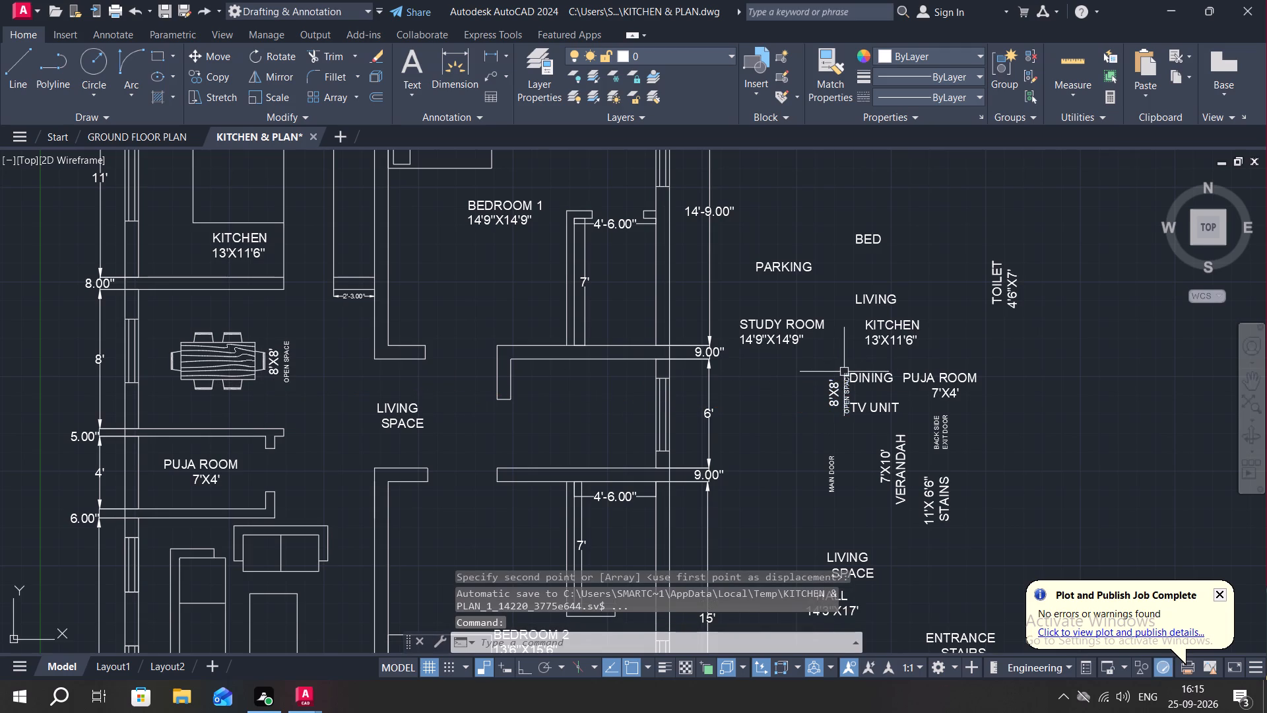
Copy the DINING label to just above the dining table's upper-right corner.
key("space")
left_click(870, 380)
right_click(870, 380)
left_click(868, 380)
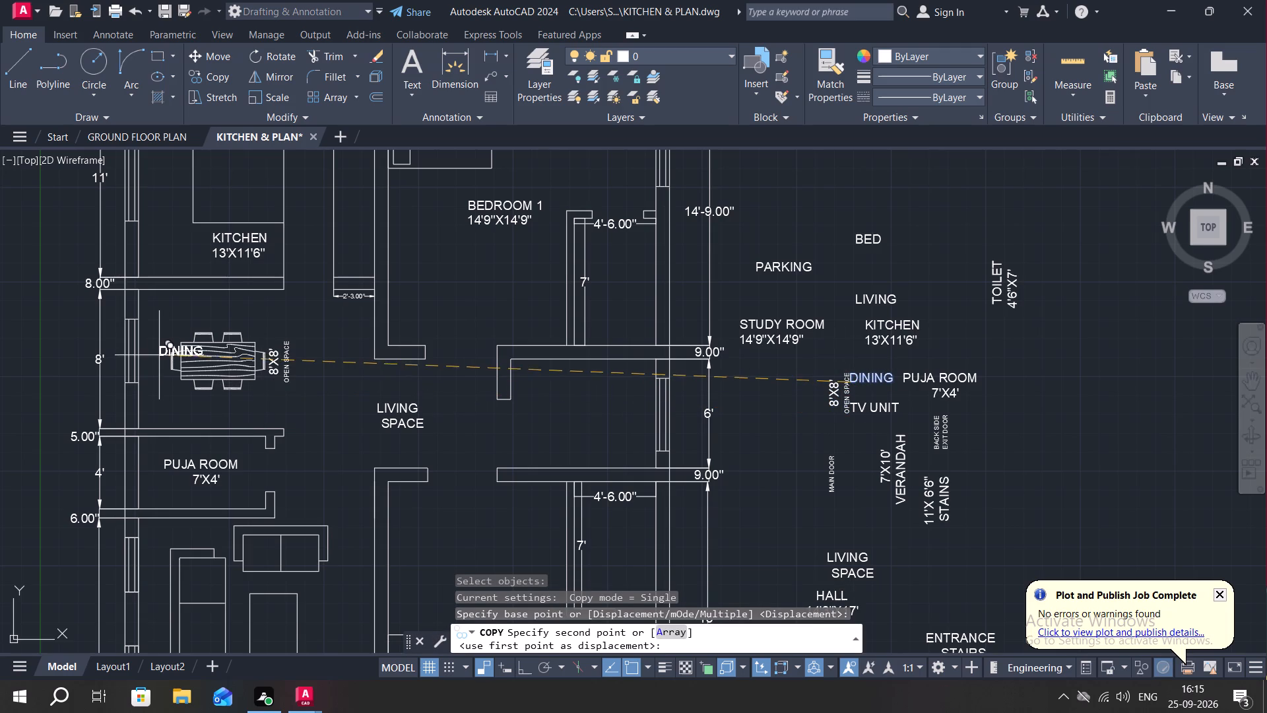
left_click(249, 323)
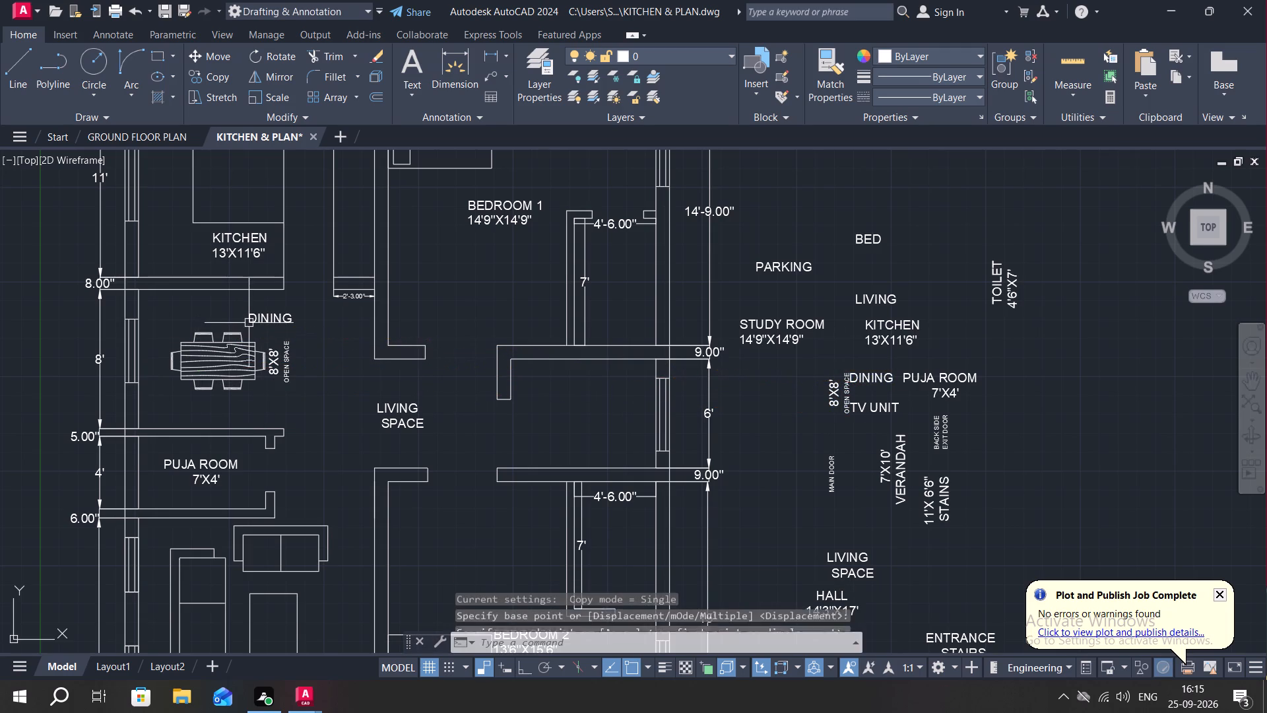
Hatch the dining tabletop's first, third and fourth wood-grain bands from the top in purple 100,33,101.
scroll(215, 339, "up", 3)
middle_click_drag(215, 378, 348, 375)
type("H")
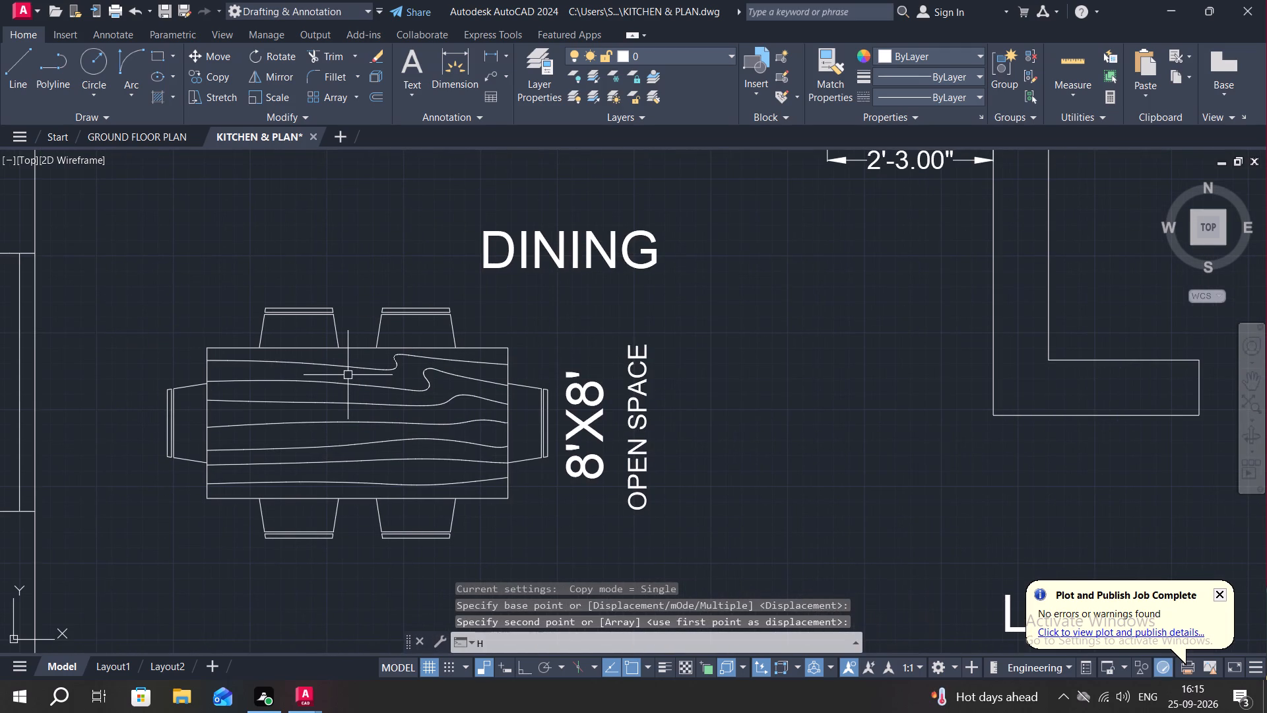
key("space")
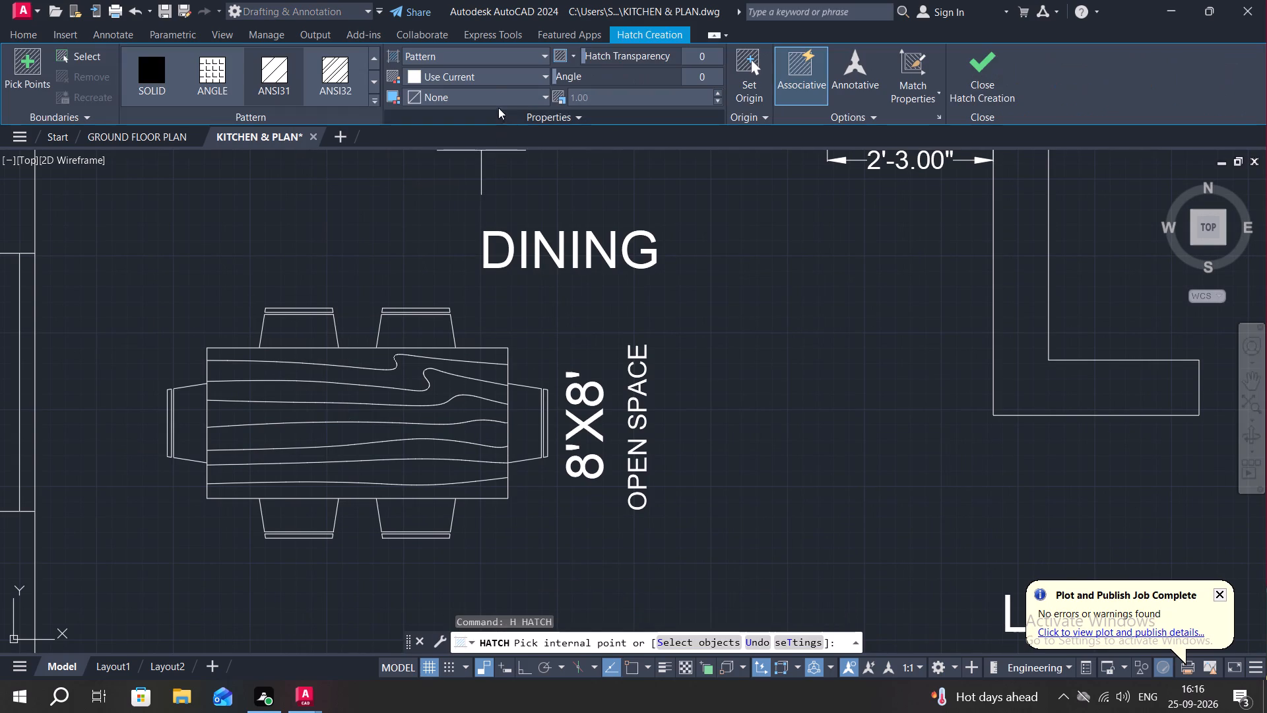
left_click(488, 81)
left_click(480, 148)
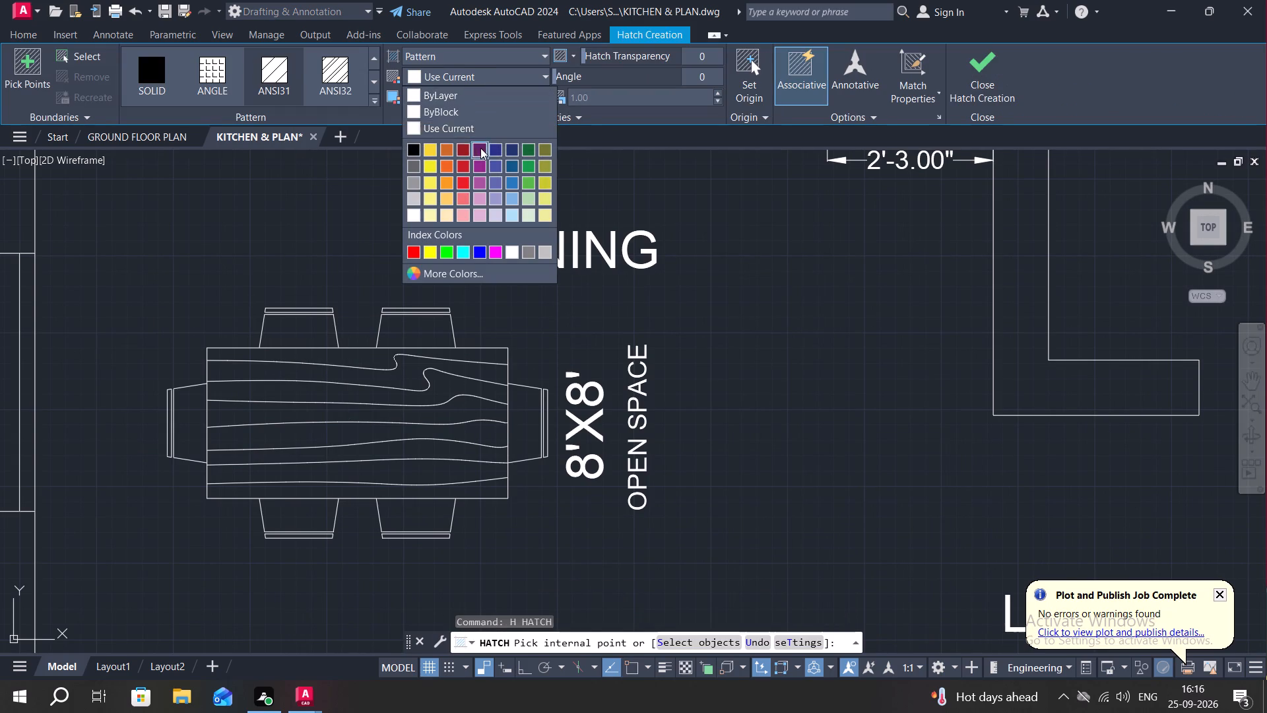
left_click(334, 353)
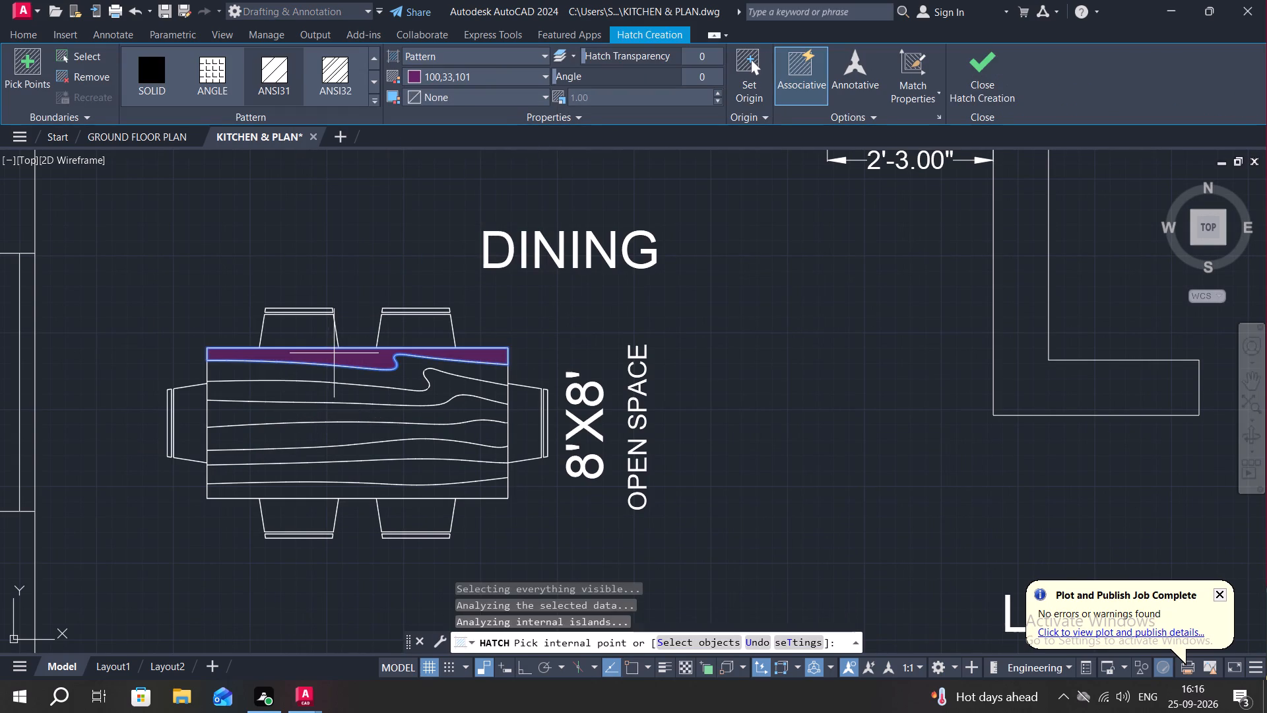
left_click(332, 405)
left_click(325, 390)
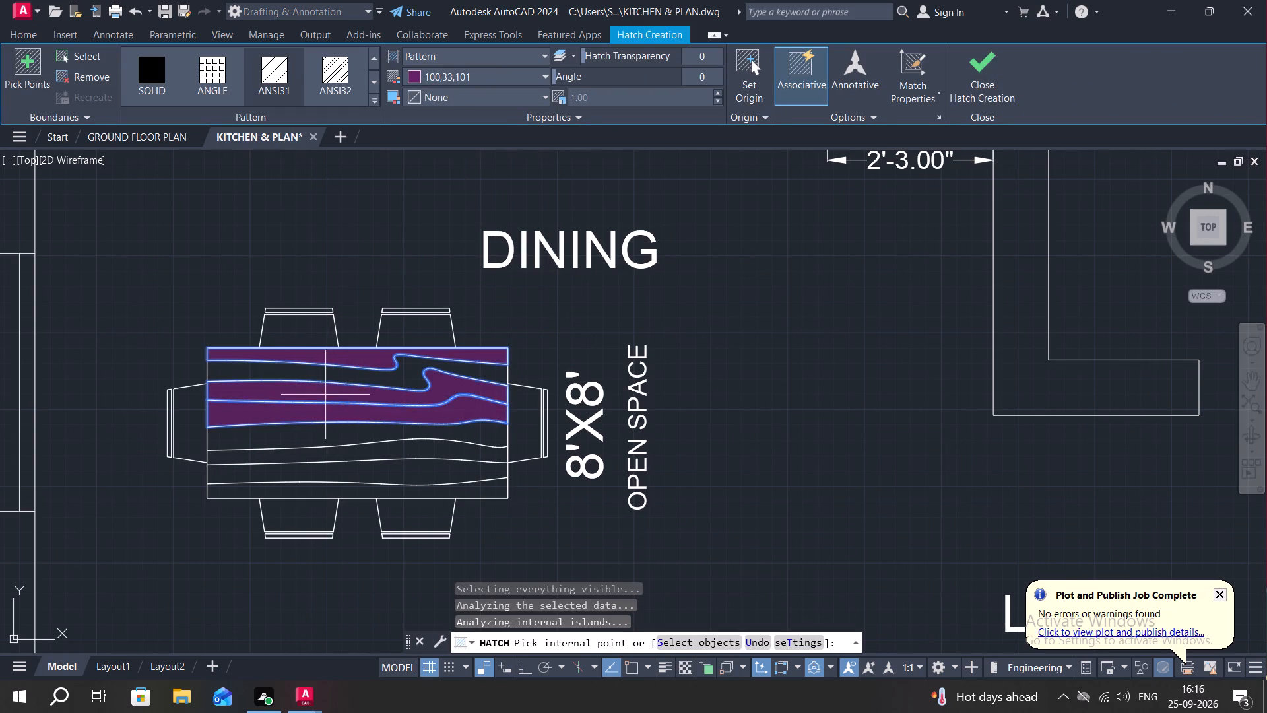
key("space")
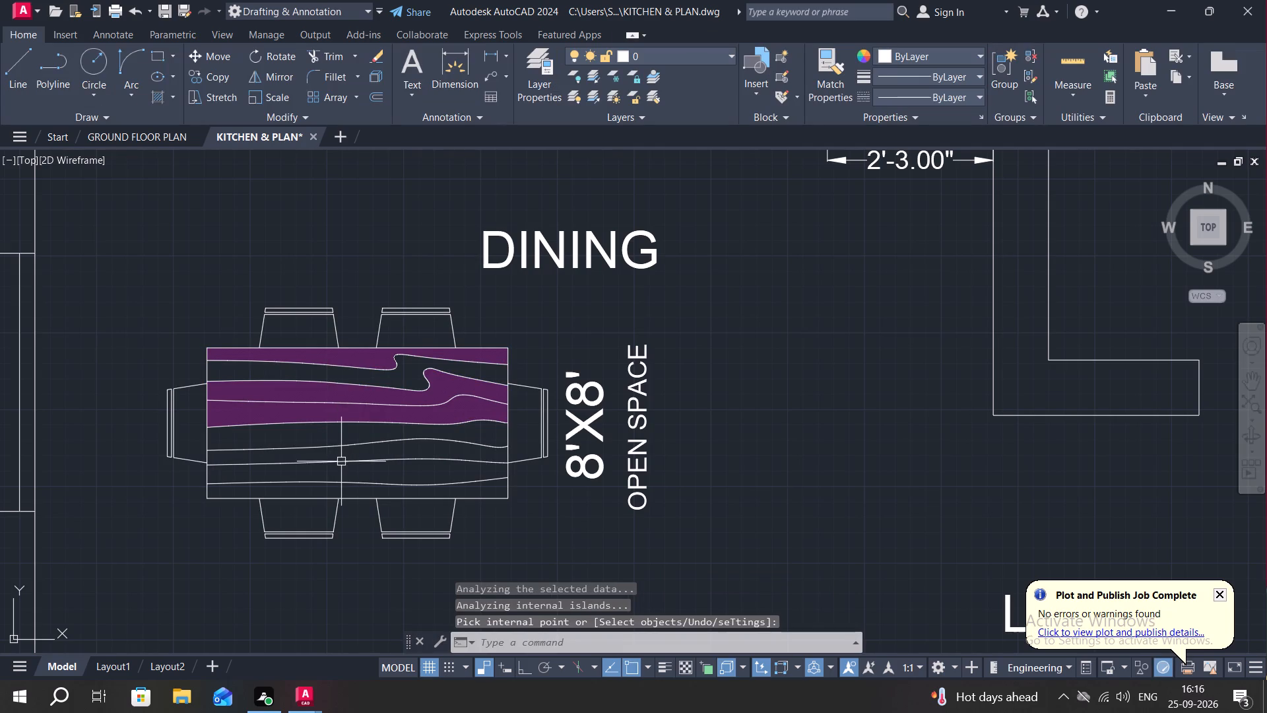
Hatch the tabletop's fifth and seventh wood-grain bands from the top in the same purple.
key("space")
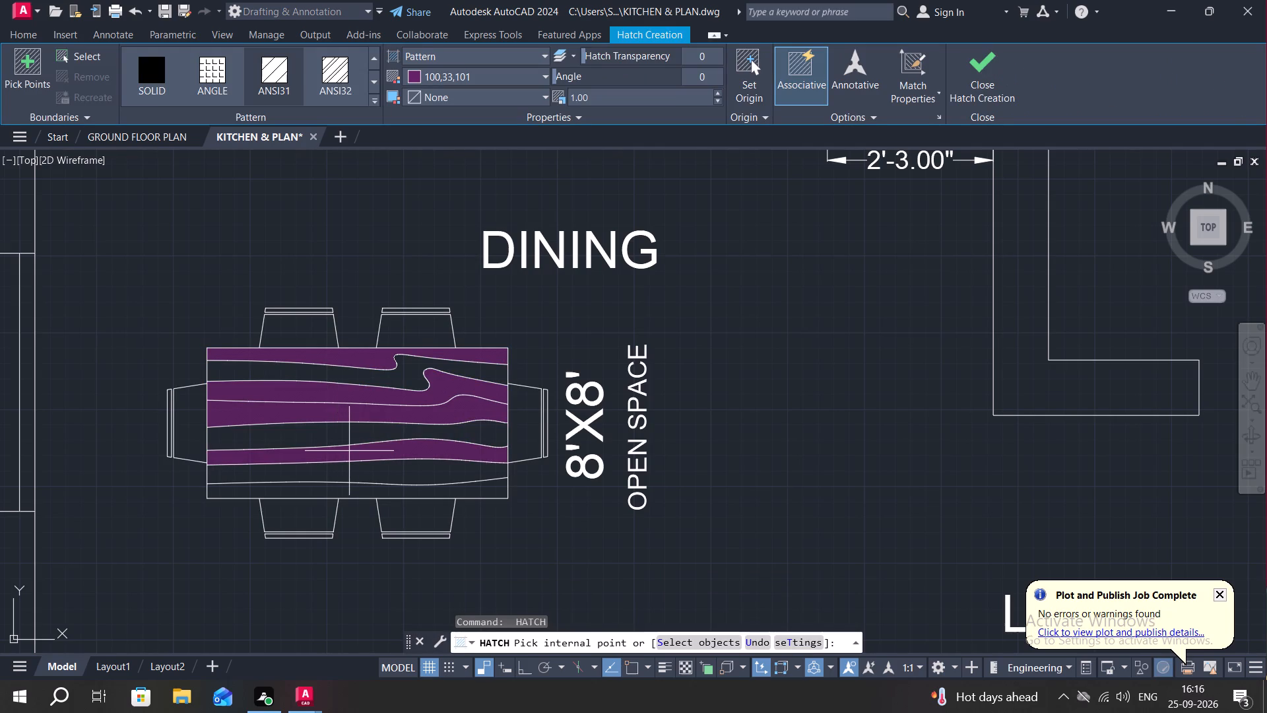
left_click(338, 435)
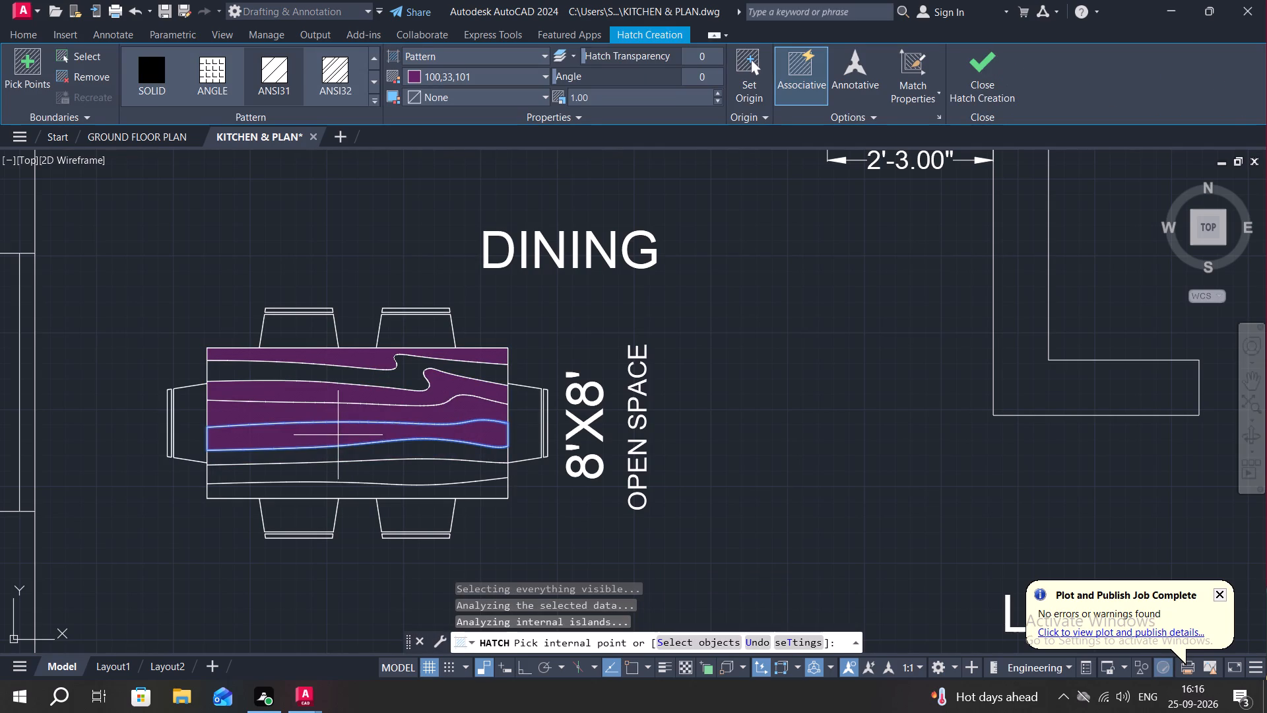
left_click(346, 470)
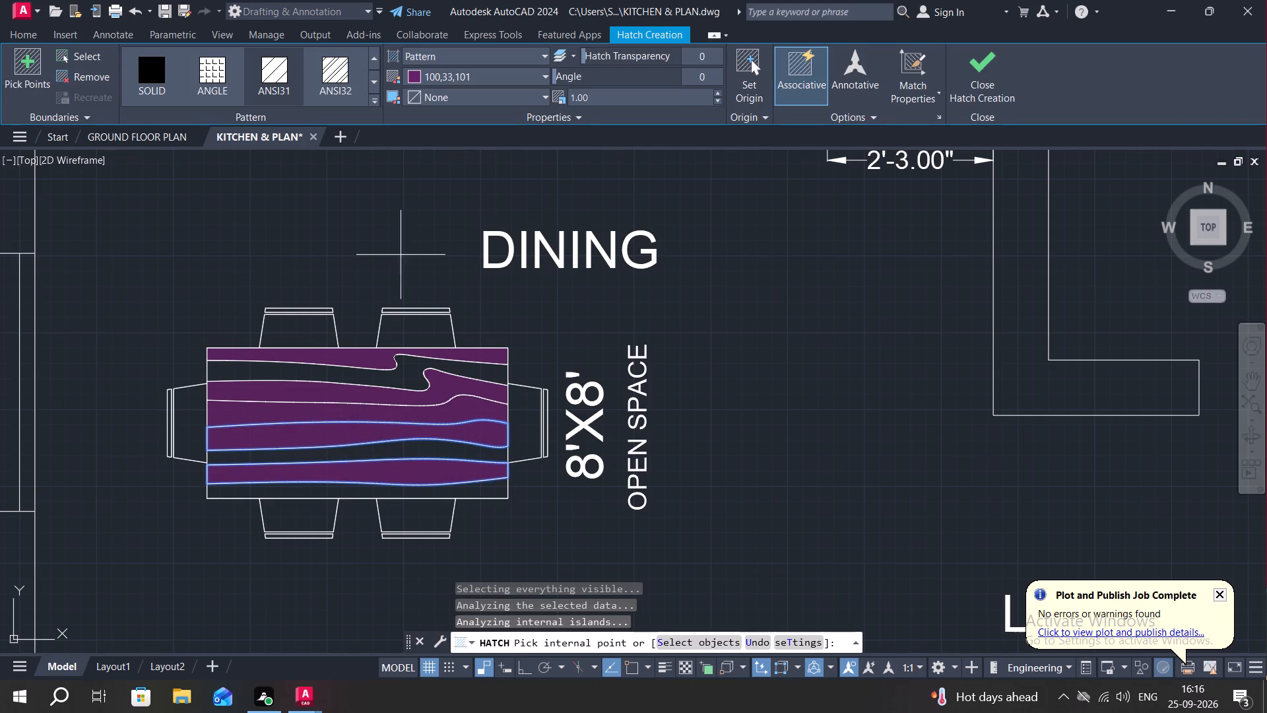
left_click(436, 77)
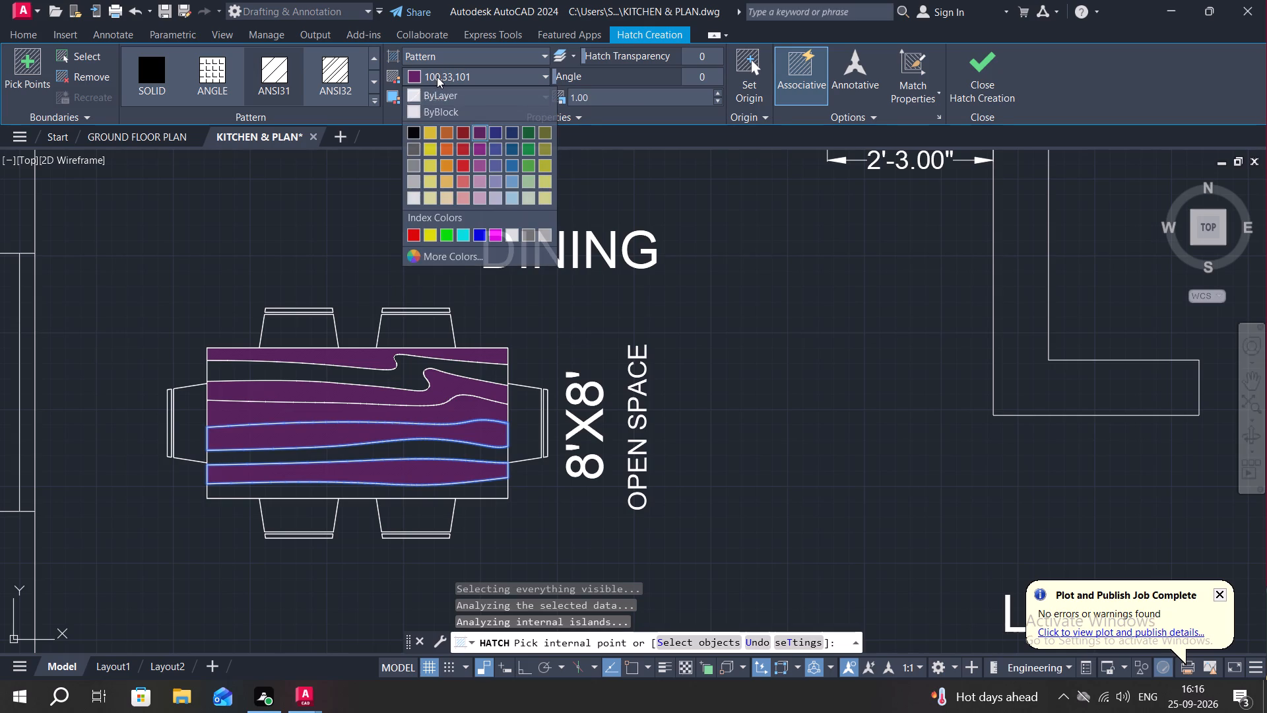
key("Escape")
key("Escape")
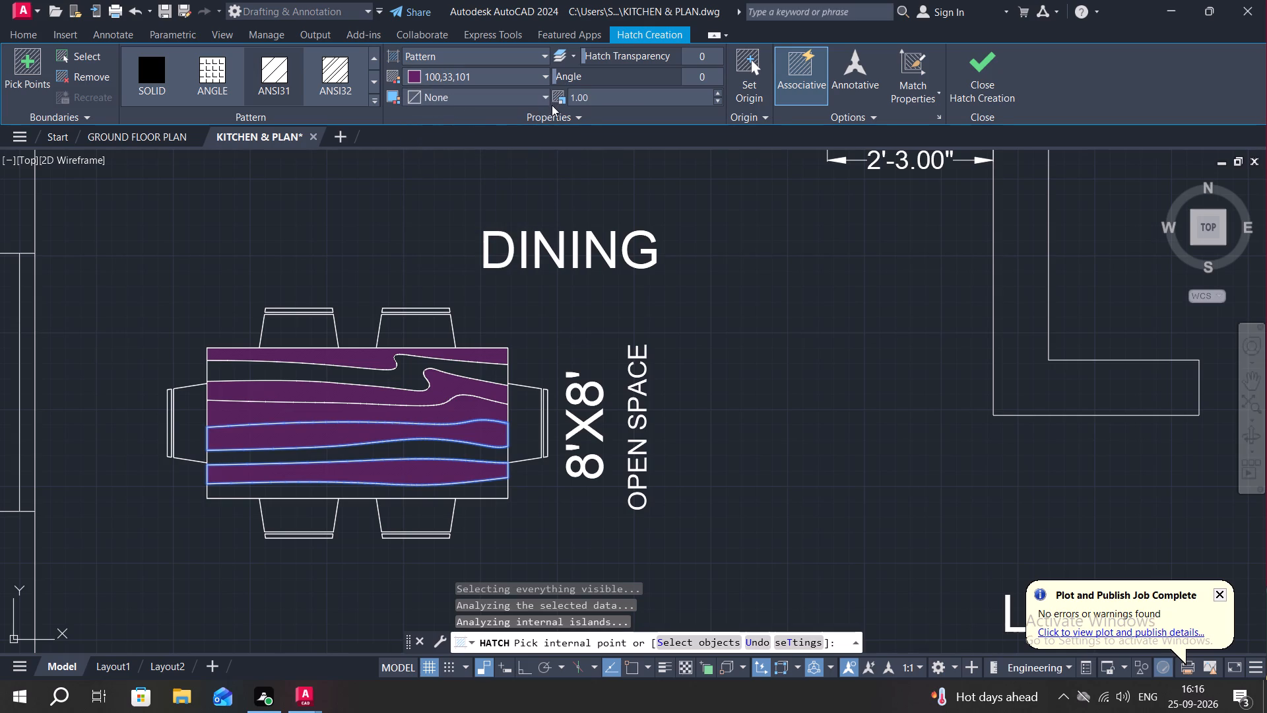
key("space")
key("space")
key("space")
key("space")
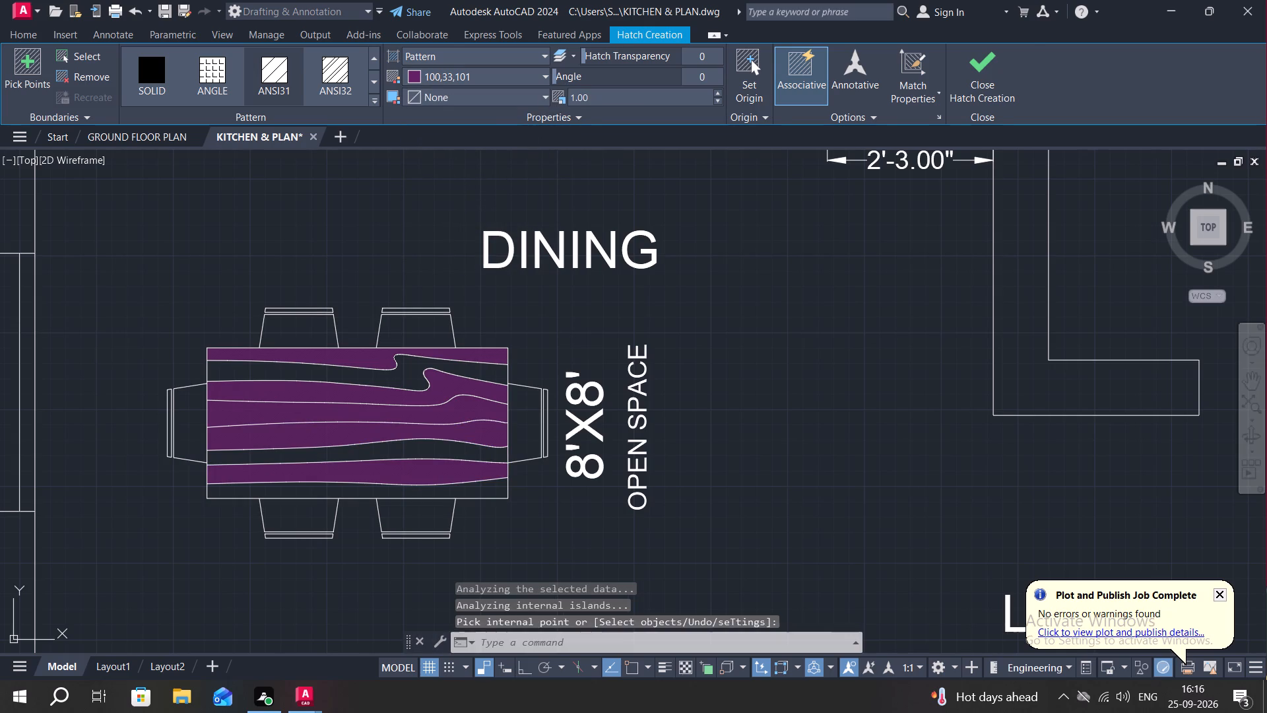
key("Escape")
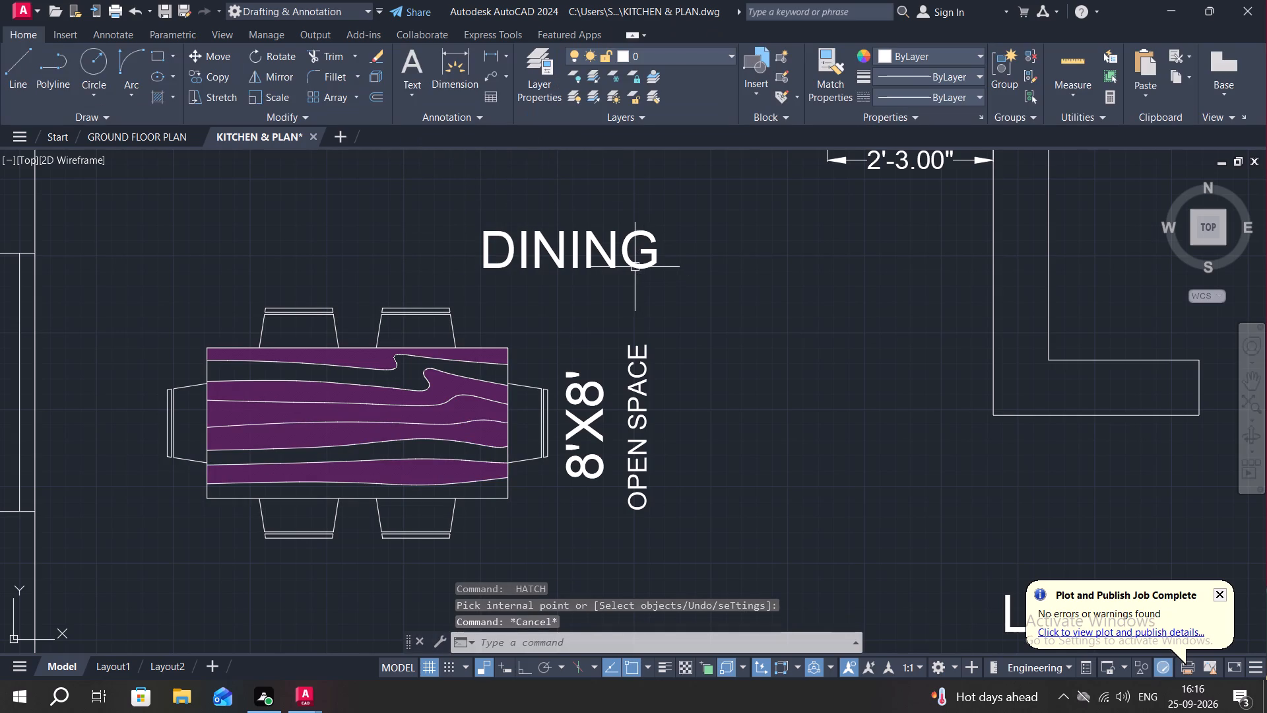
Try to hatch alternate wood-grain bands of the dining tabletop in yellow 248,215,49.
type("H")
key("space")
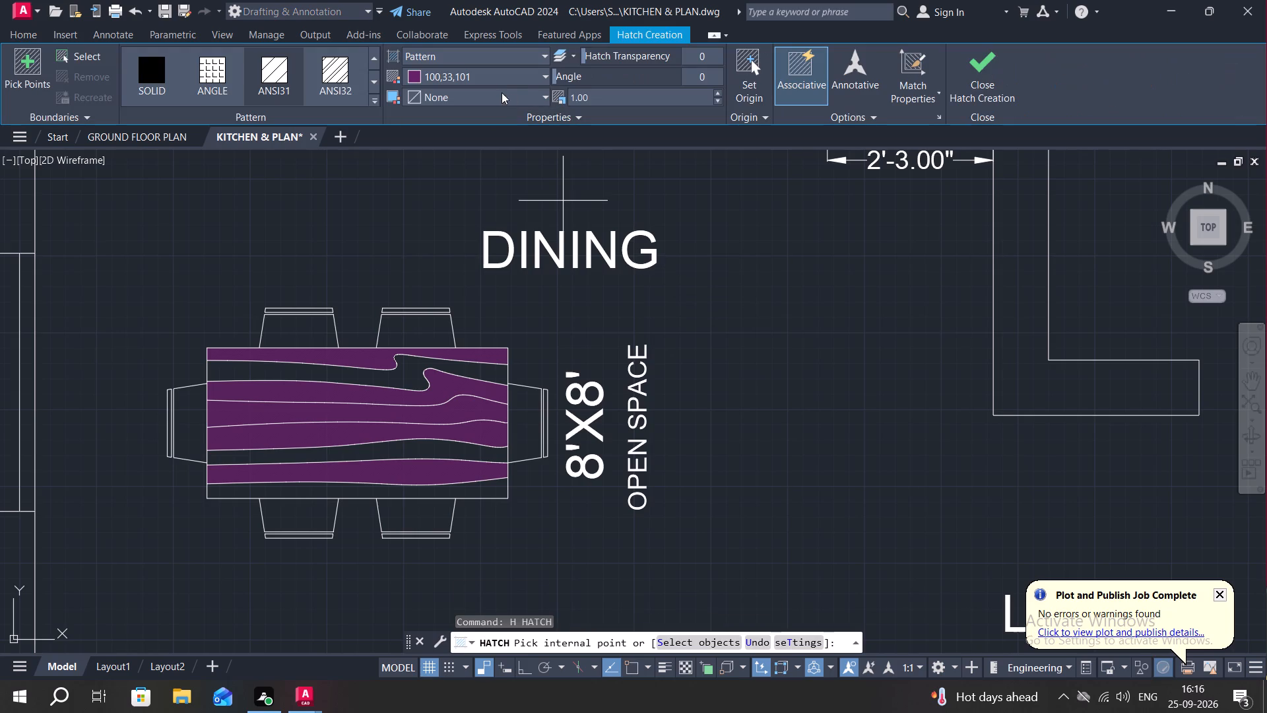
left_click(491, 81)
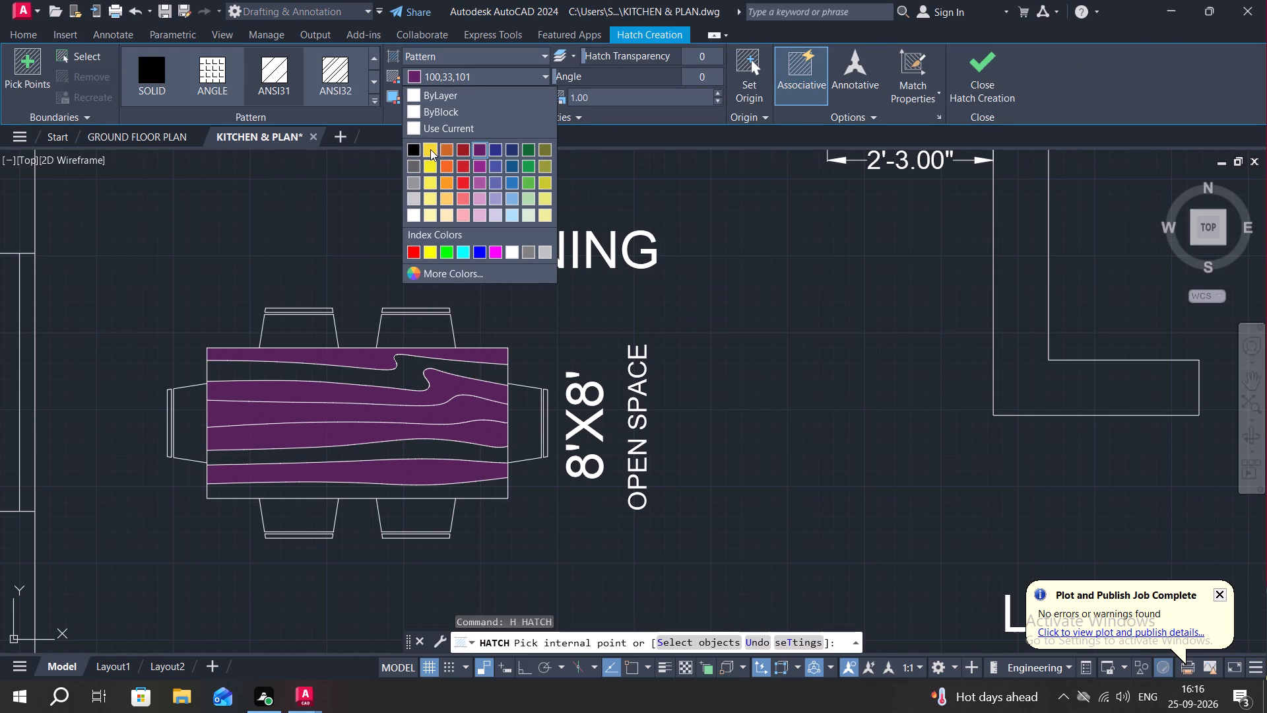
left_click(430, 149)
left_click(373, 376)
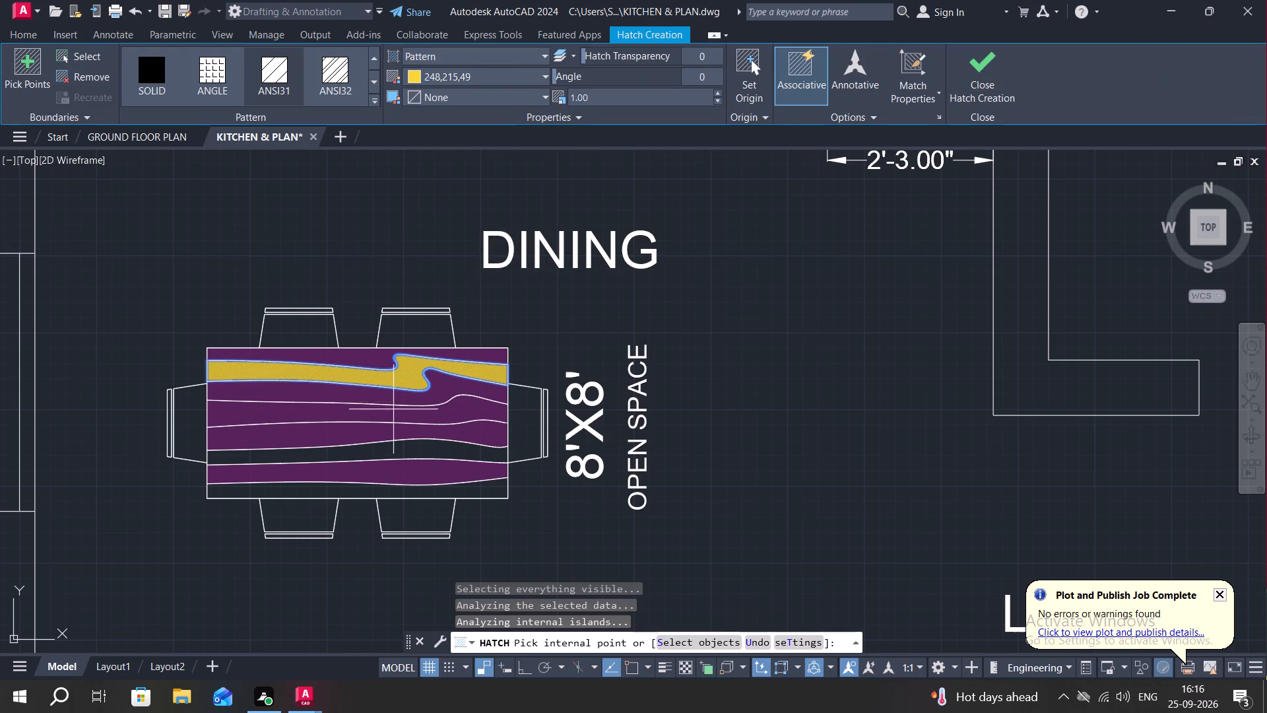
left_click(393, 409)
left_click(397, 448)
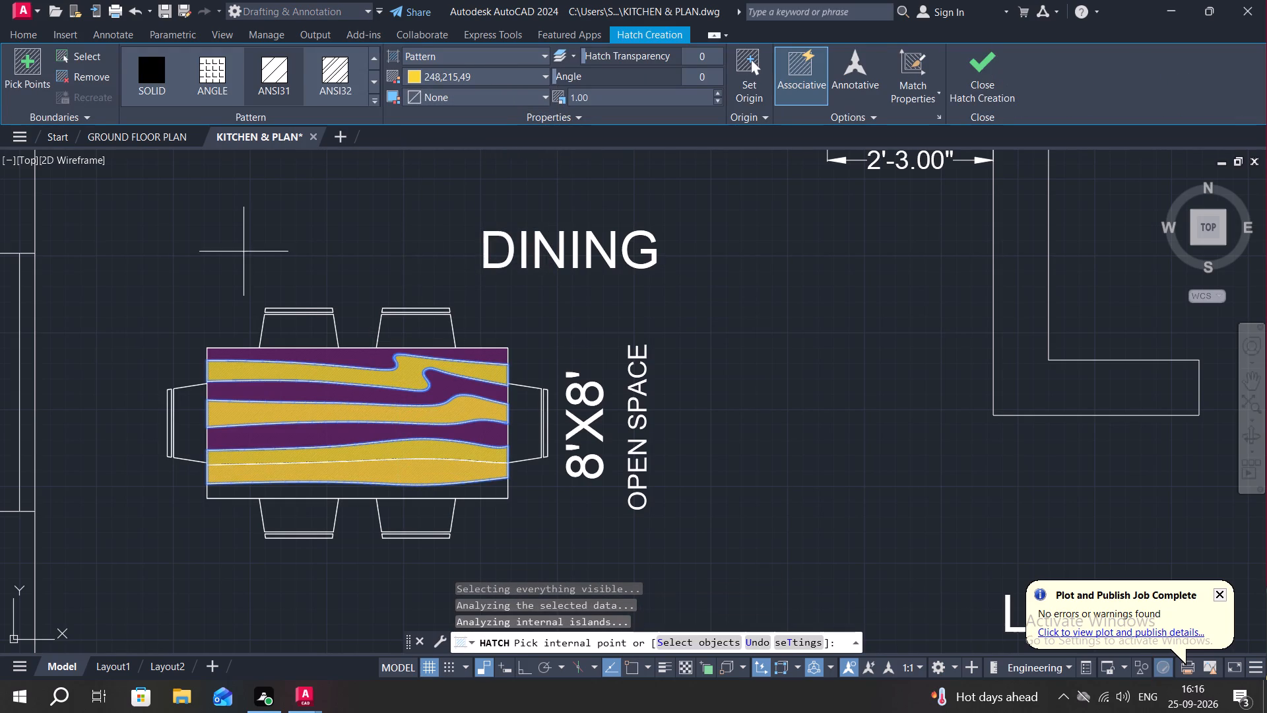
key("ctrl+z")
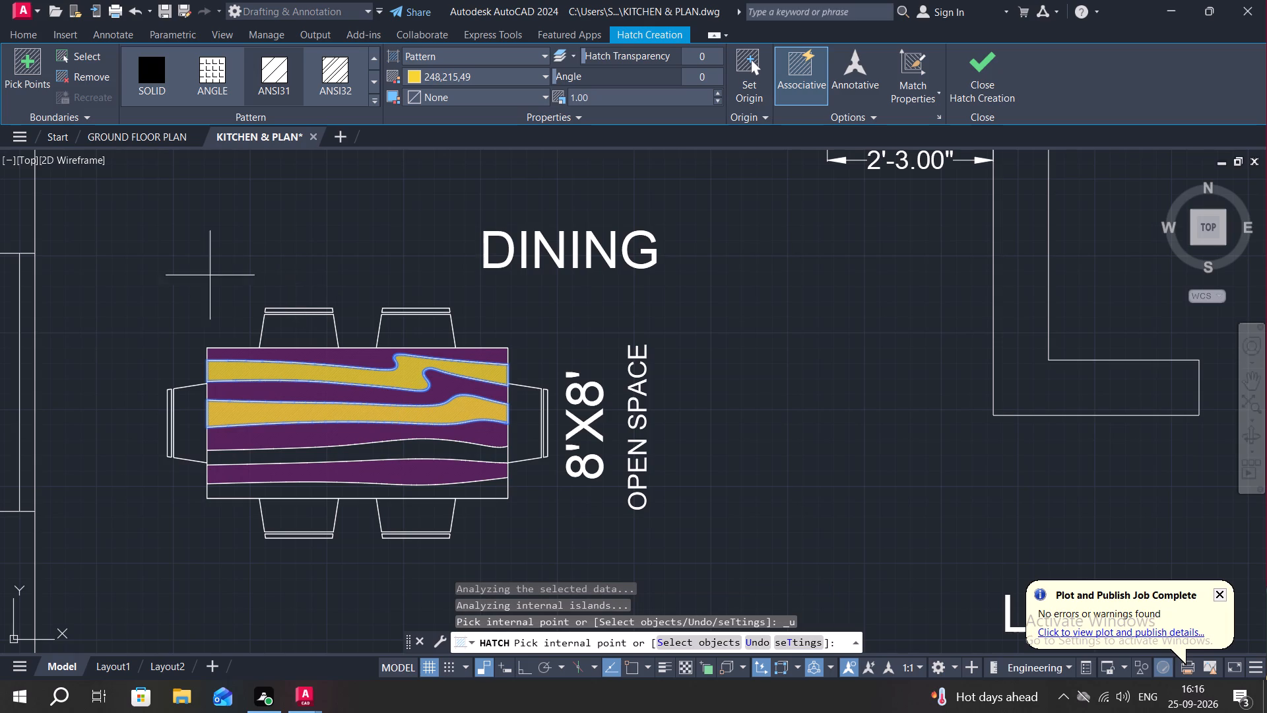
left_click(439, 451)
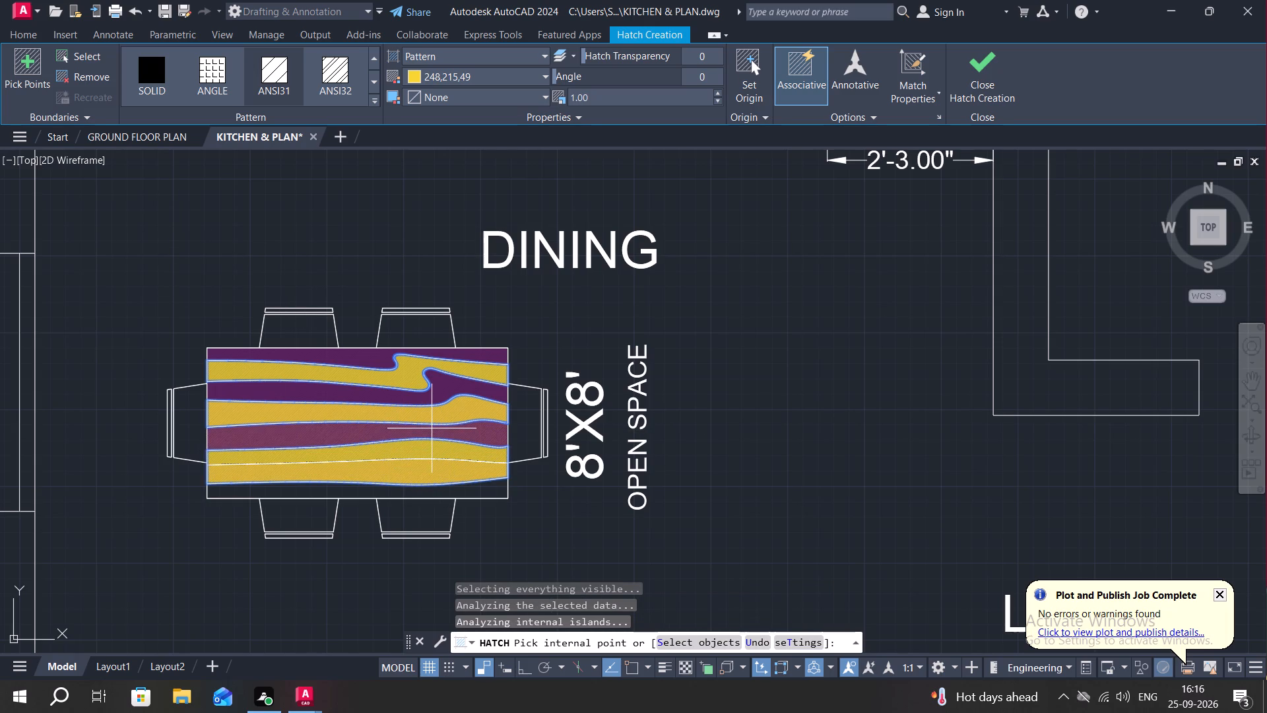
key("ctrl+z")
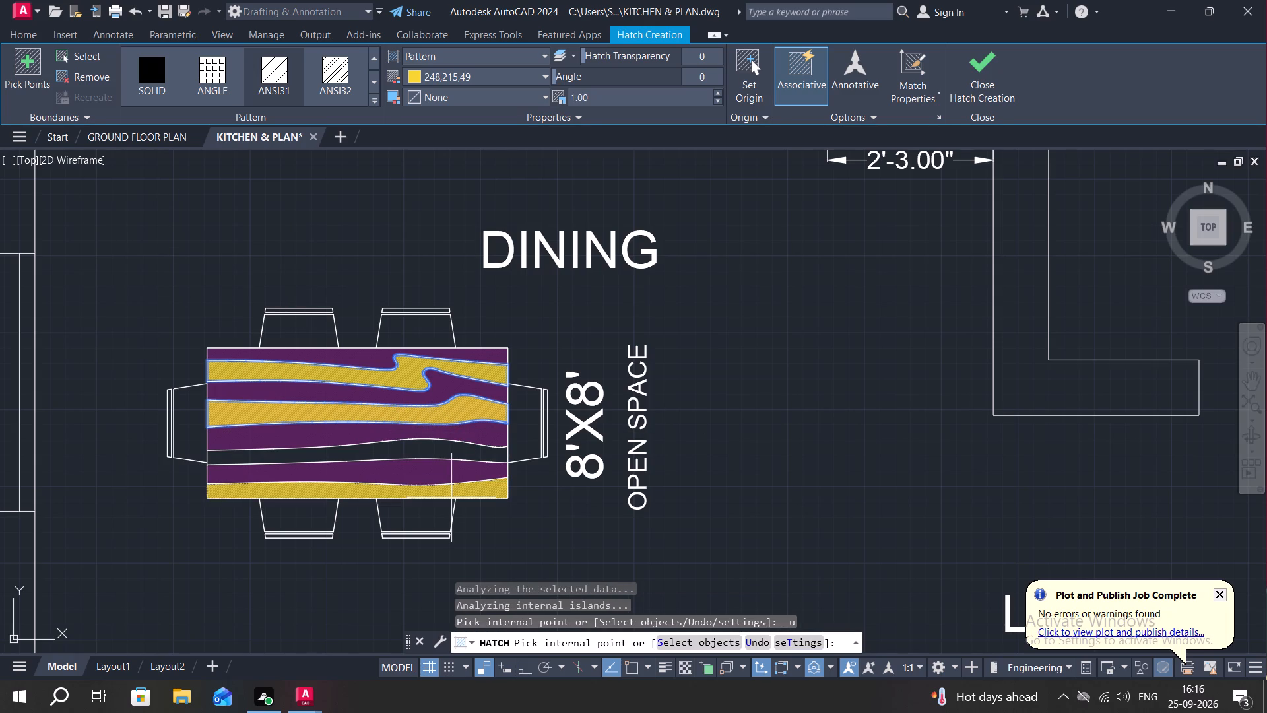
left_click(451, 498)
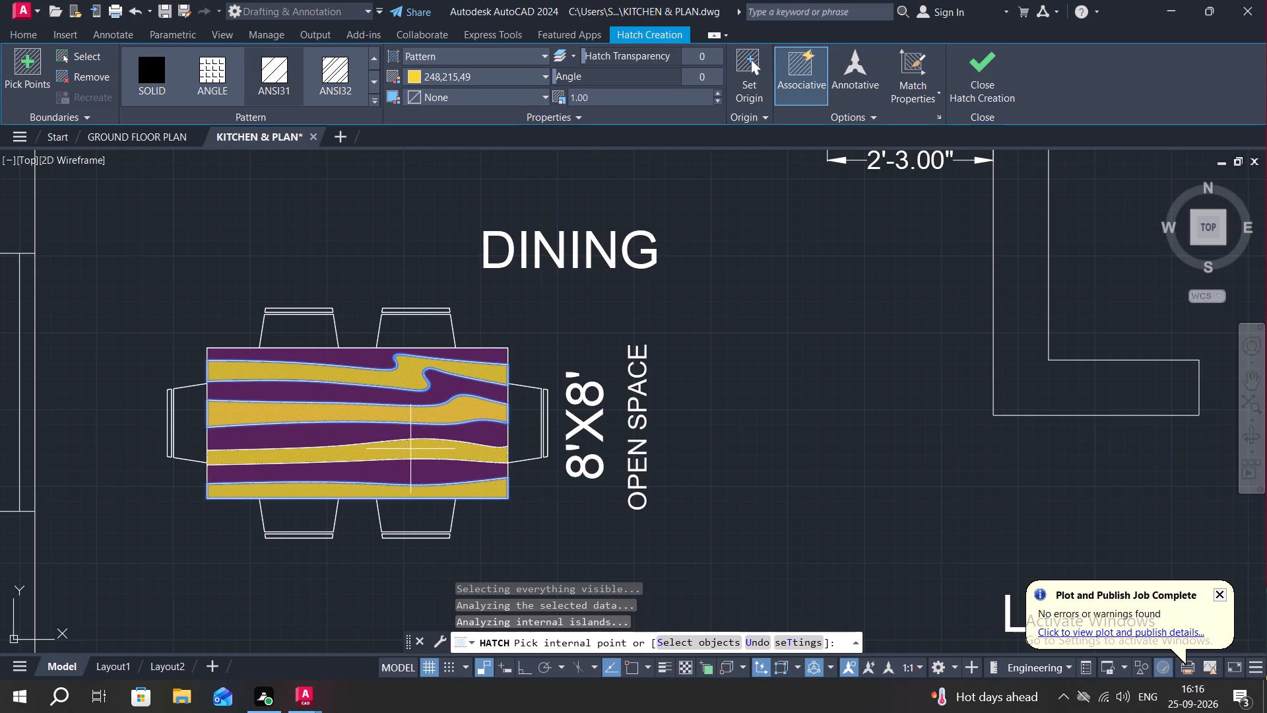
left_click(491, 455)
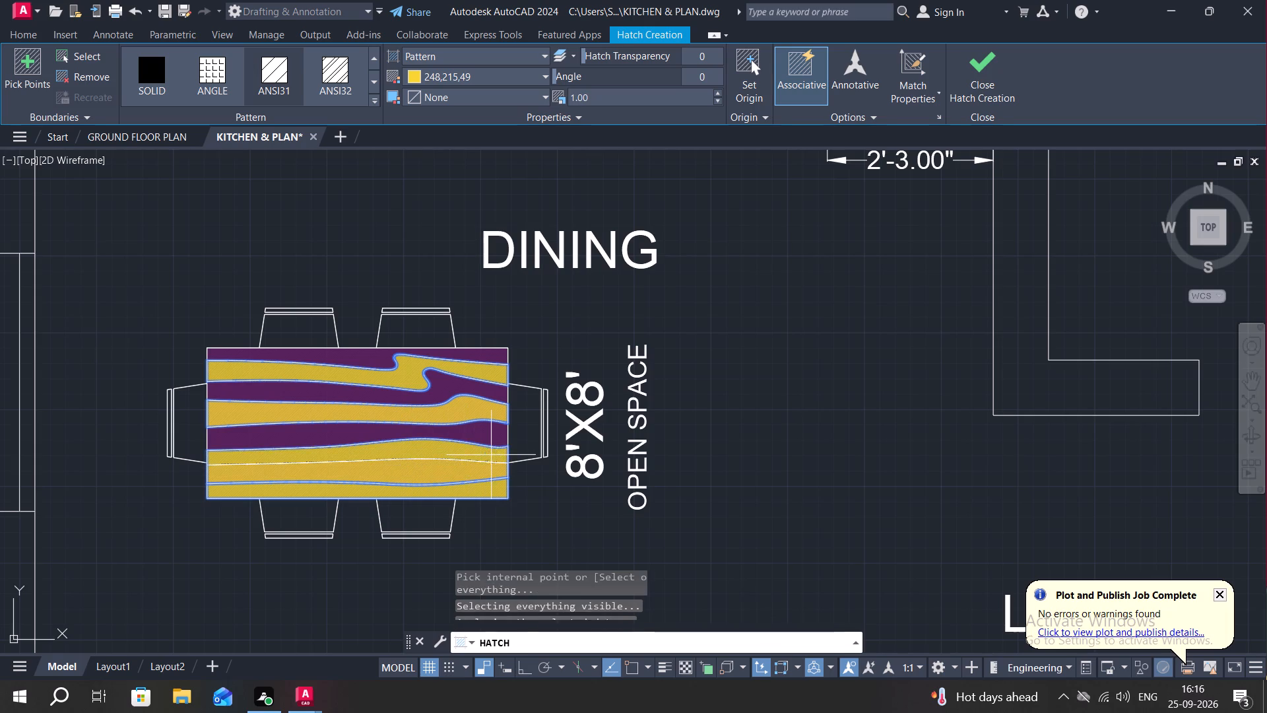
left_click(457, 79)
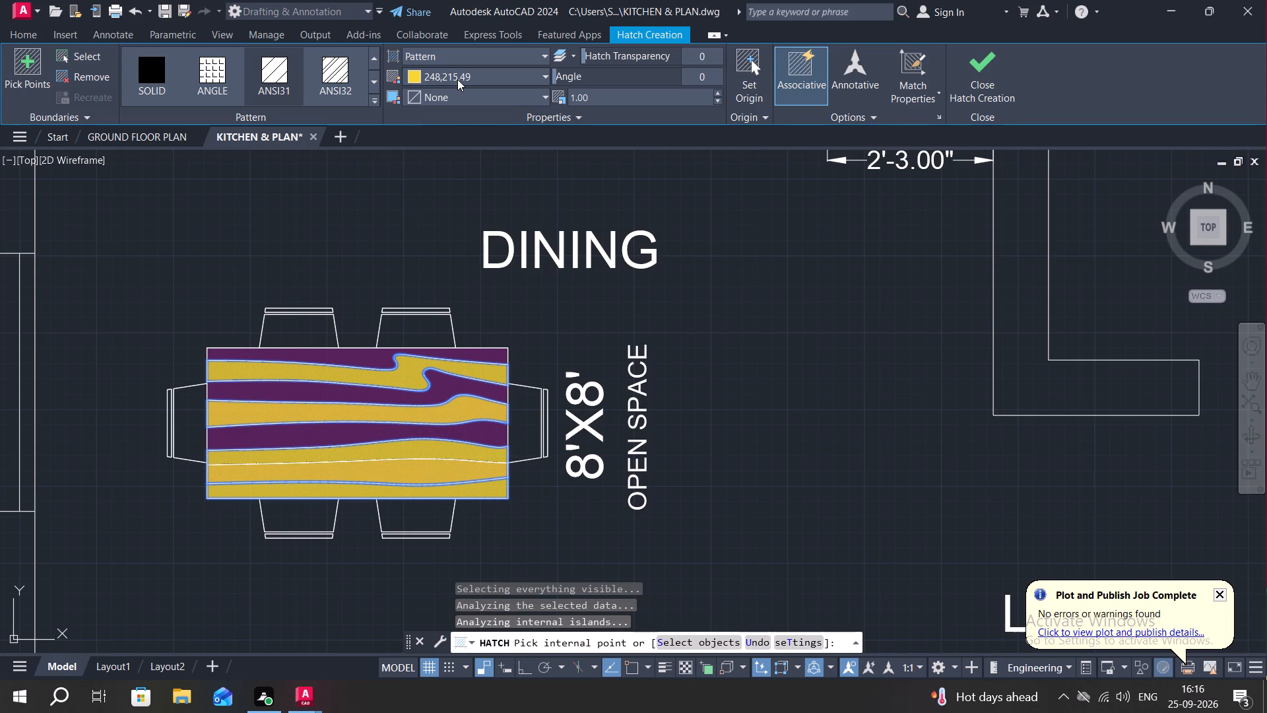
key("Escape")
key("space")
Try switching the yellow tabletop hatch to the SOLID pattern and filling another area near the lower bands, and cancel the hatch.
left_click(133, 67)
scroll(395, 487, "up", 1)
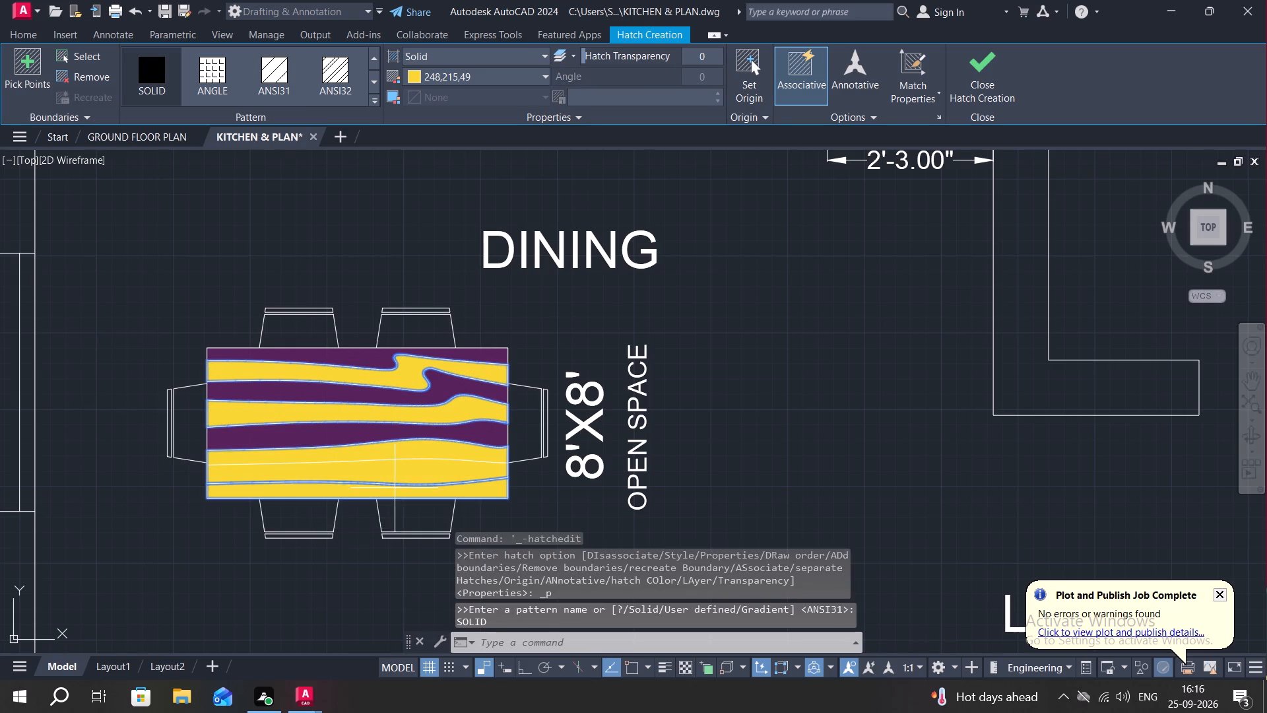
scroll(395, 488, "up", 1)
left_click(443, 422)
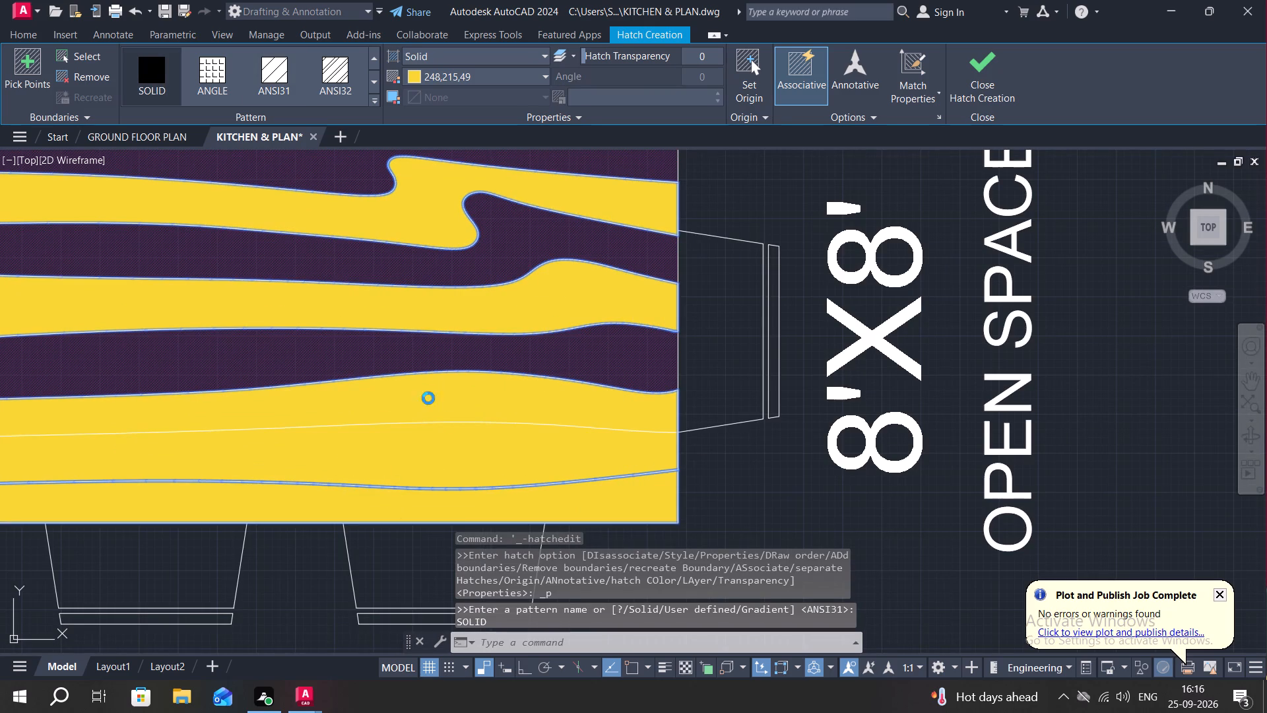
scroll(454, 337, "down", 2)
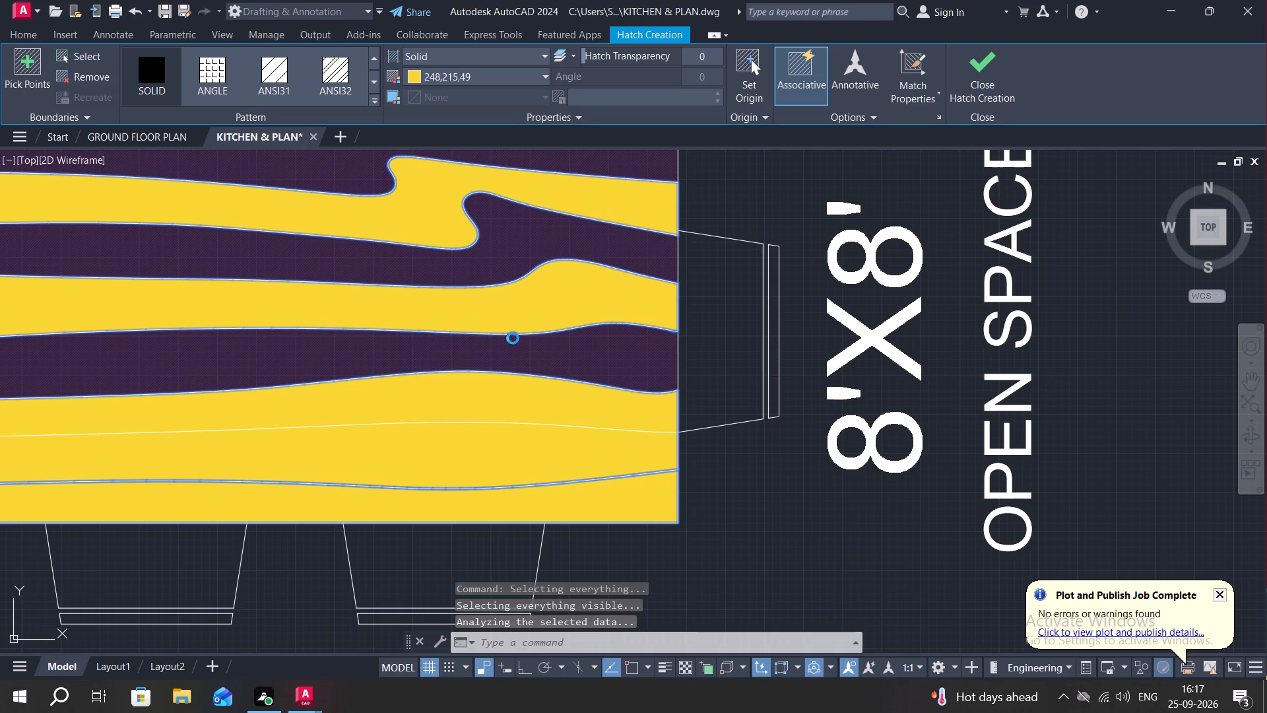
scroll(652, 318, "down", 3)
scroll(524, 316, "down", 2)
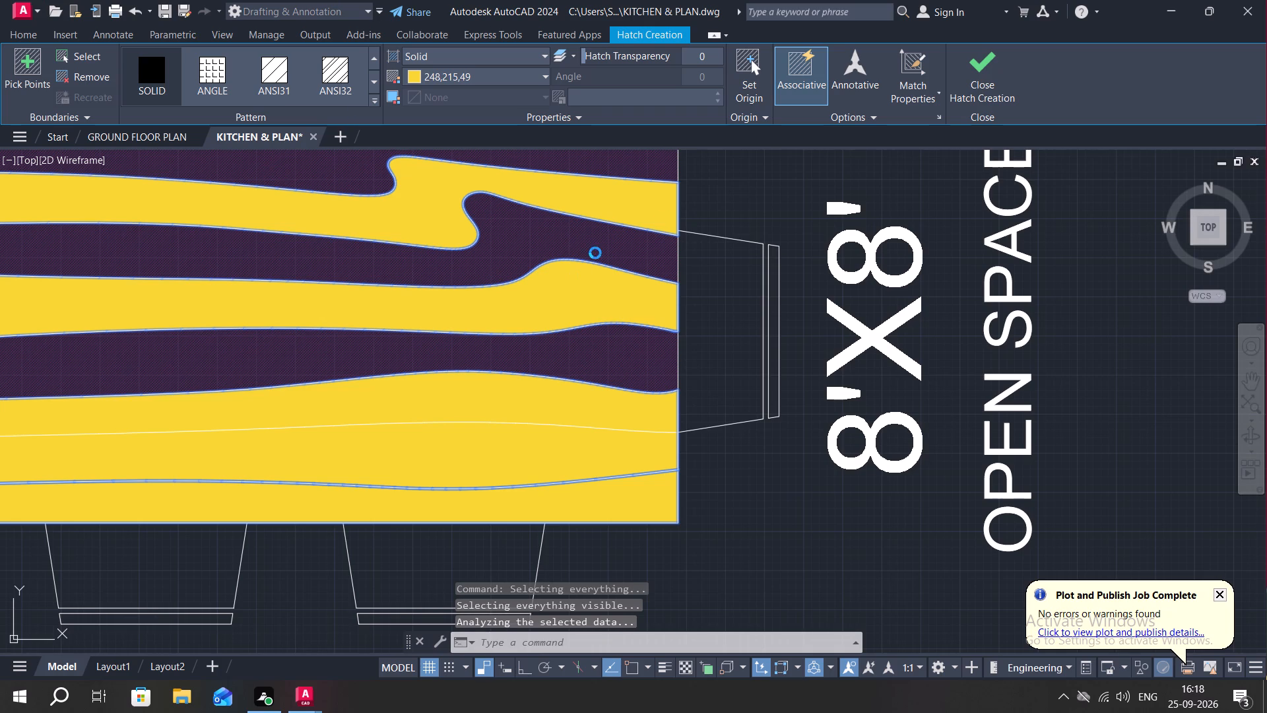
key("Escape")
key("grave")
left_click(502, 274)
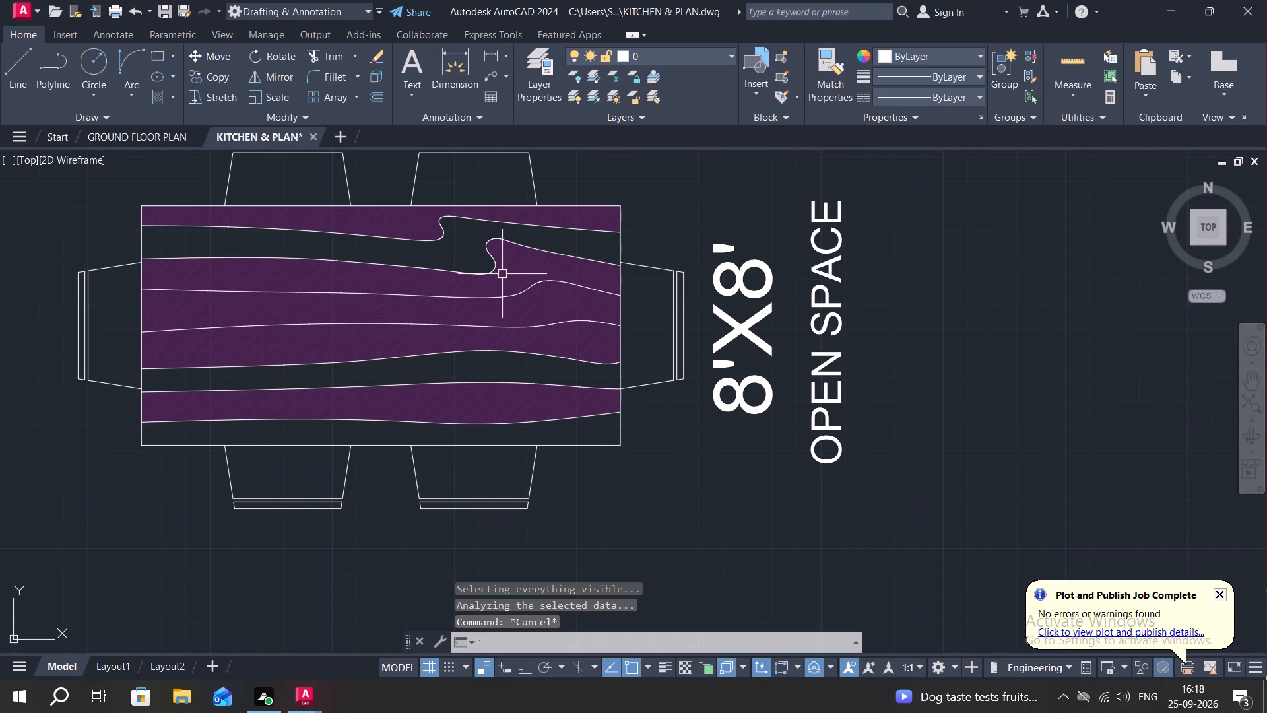
Undo the purple hatches on the dining tabletop so all its wood-grain bands are unfilled.
left_click(523, 287)
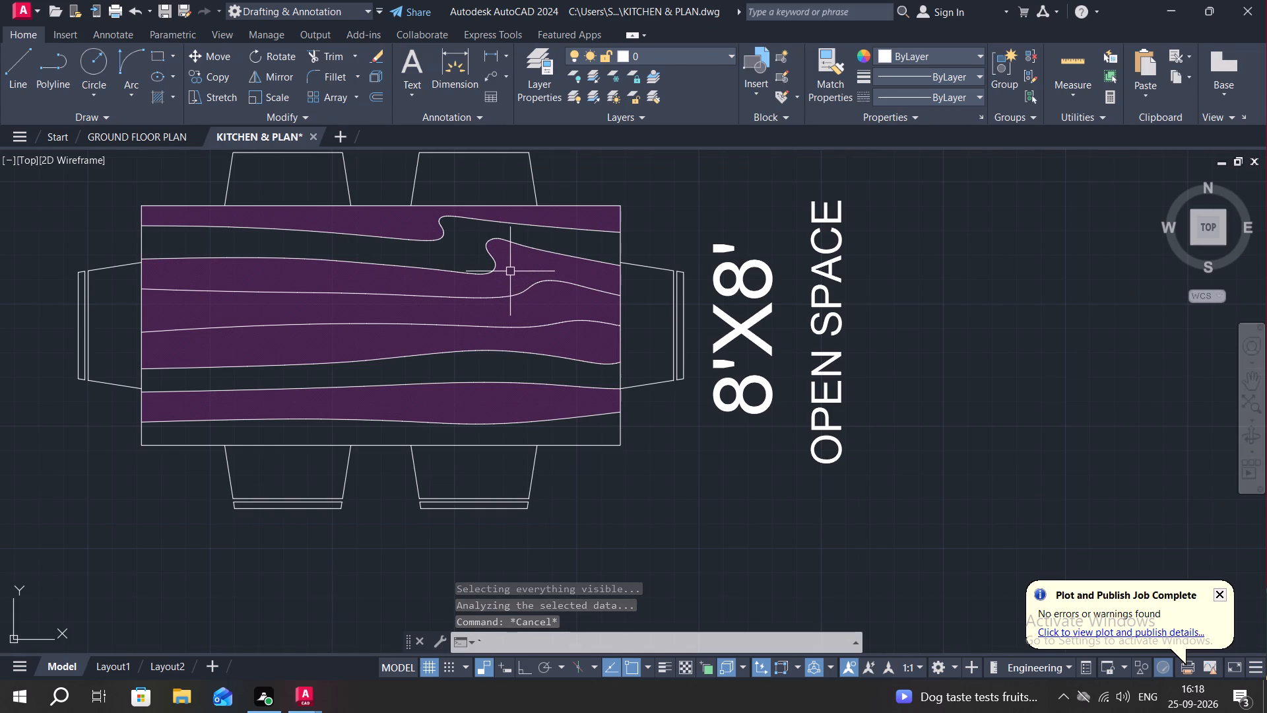
key("ctrl+z")
key("ctrl+z")
key("ctrl+z")
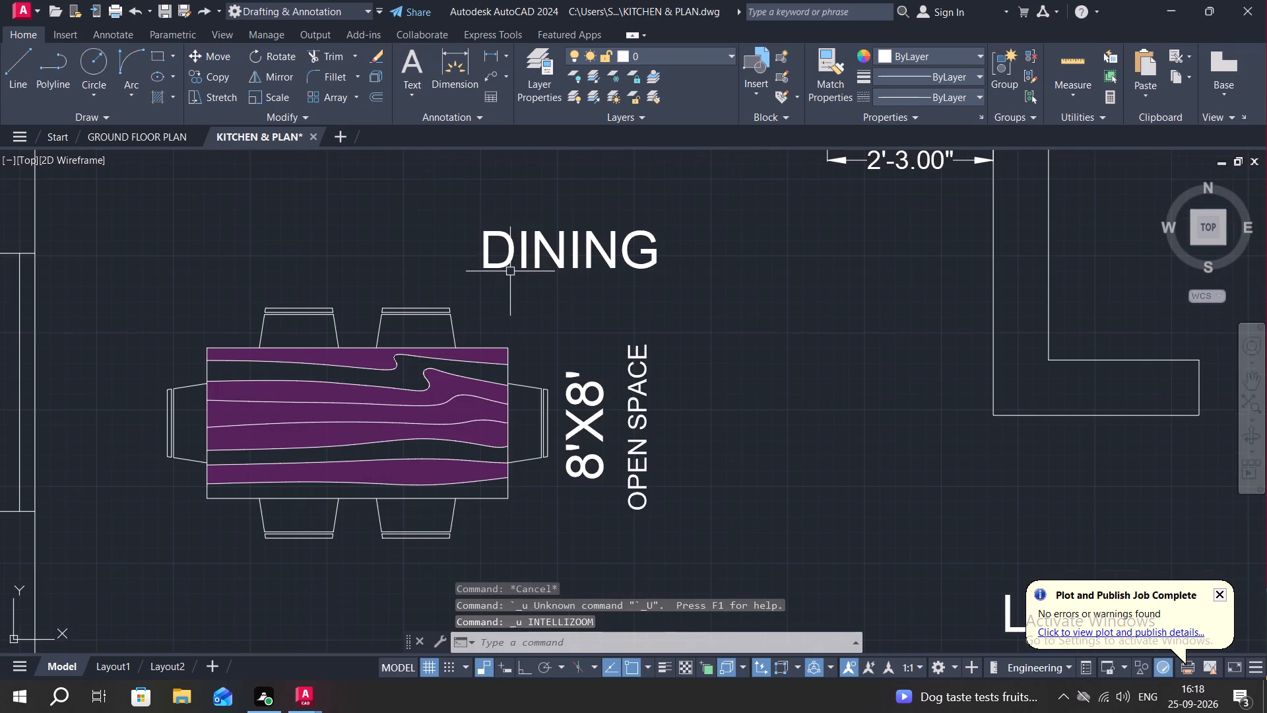
key("ctrl+z")
key("ctrl+z")
key("ctrl+z")
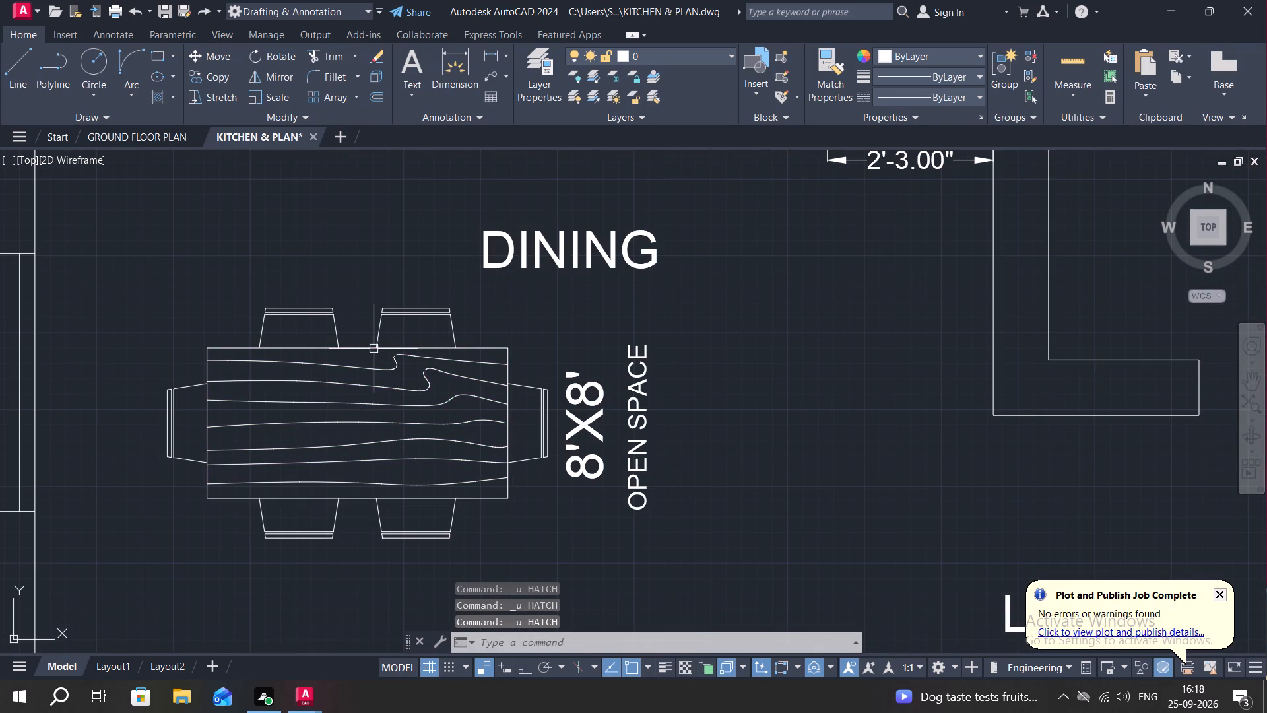
left_click(341, 359)
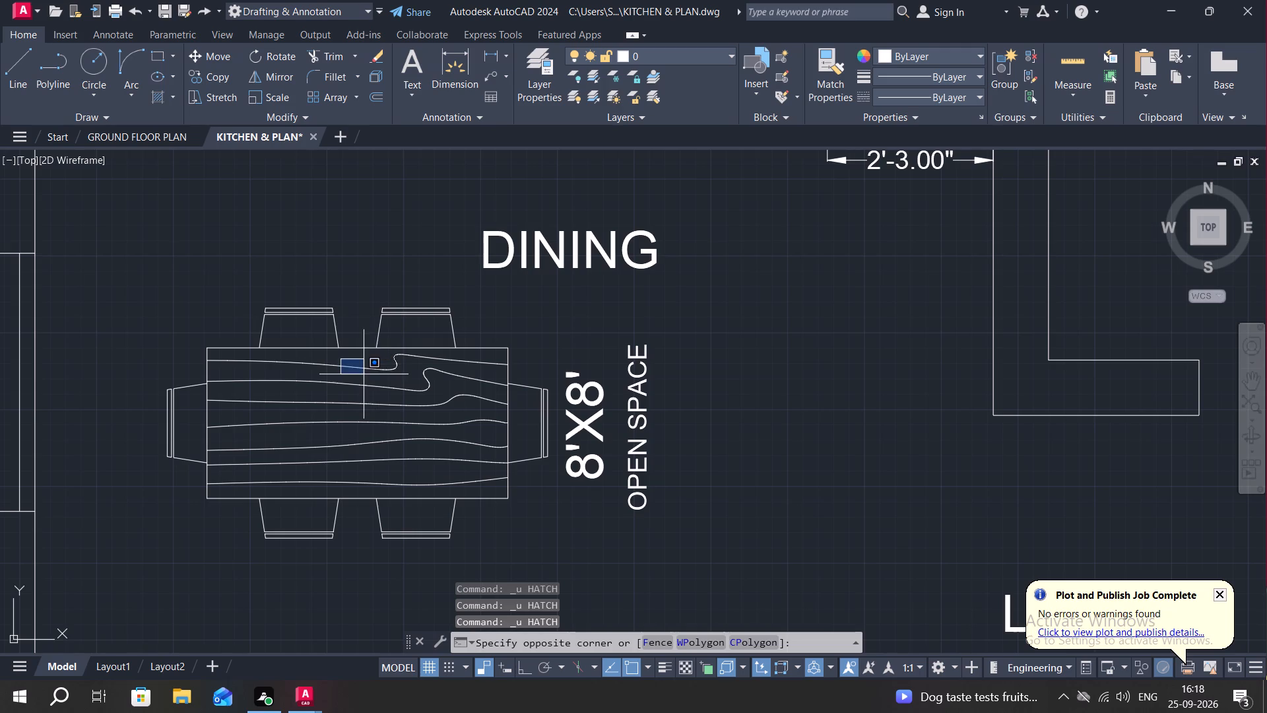
key("Escape")
Copy the DINING label onto the middle of the dining tabletop and delete the original label above the table.
key("c")
key("o")
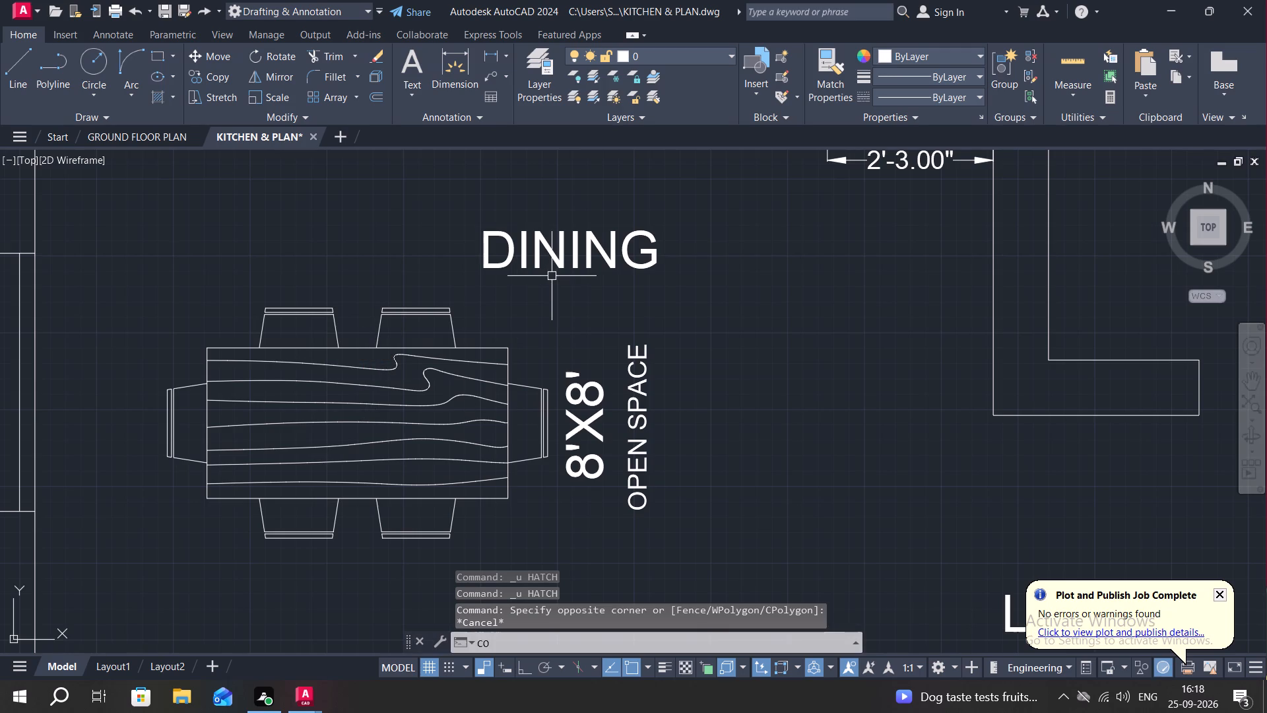
key("space")
left_click(545, 243)
right_click(545, 242)
left_click(545, 242)
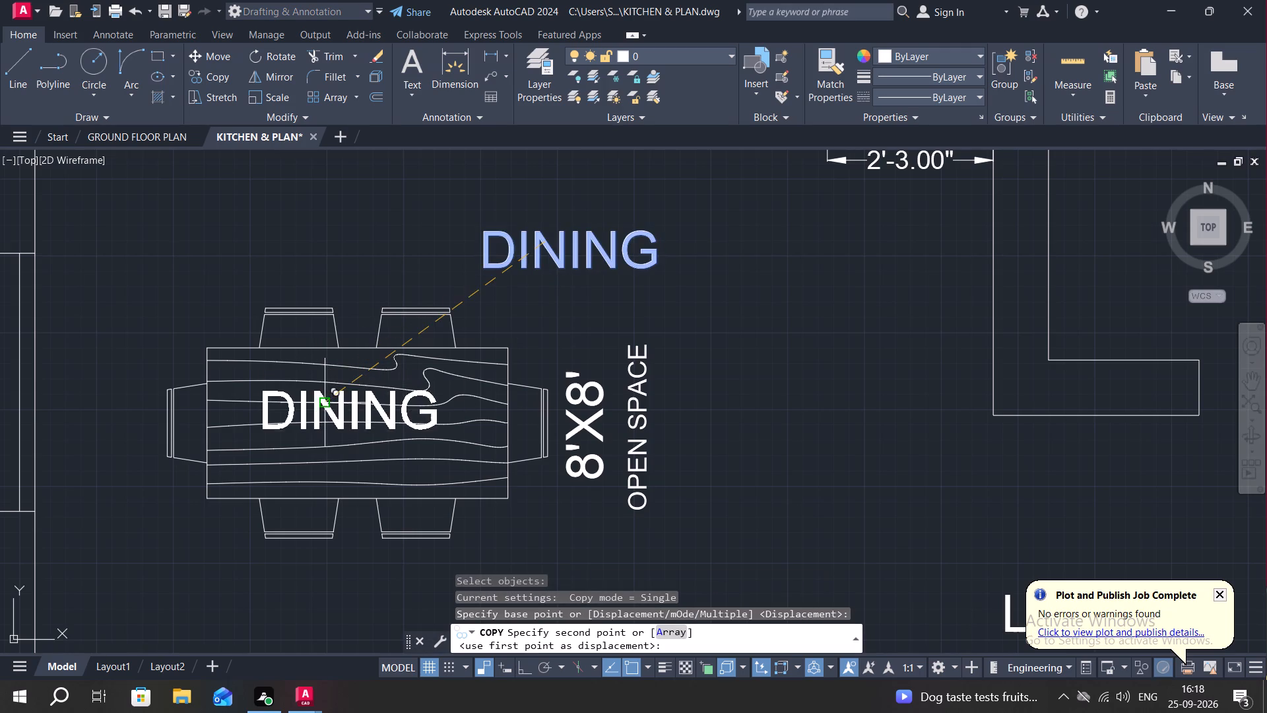
left_click(329, 409)
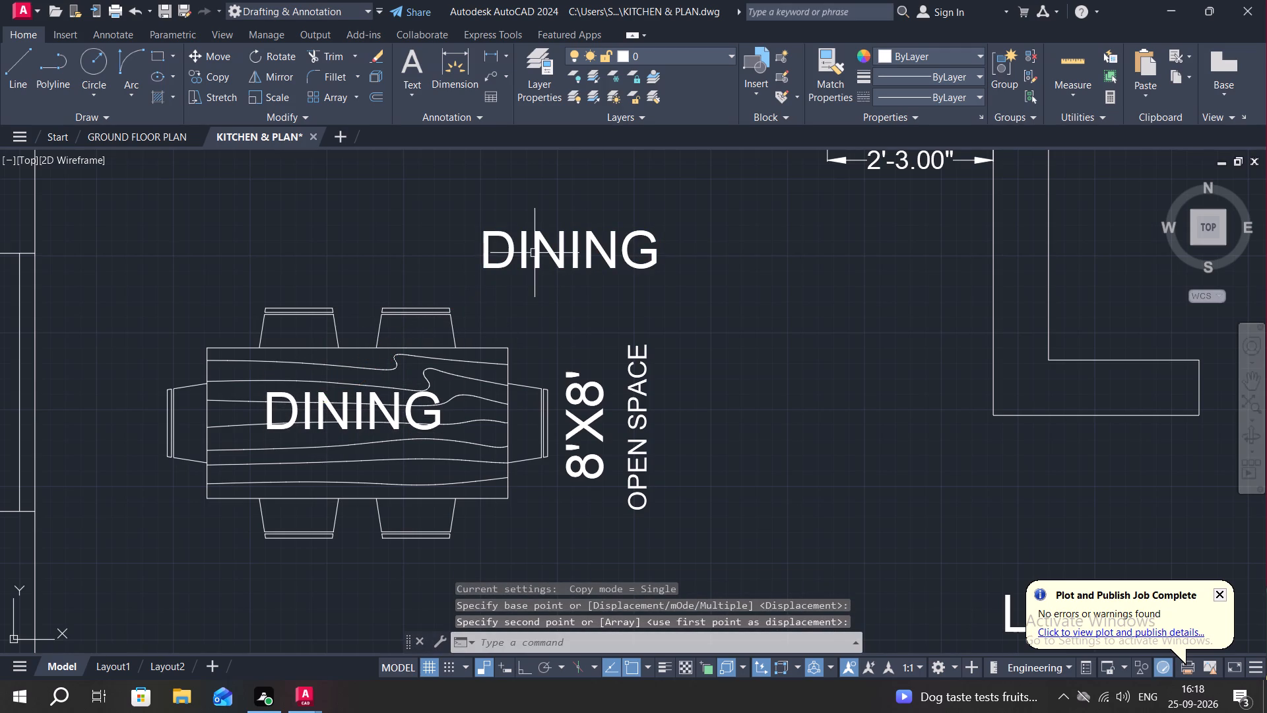
left_click(535, 252)
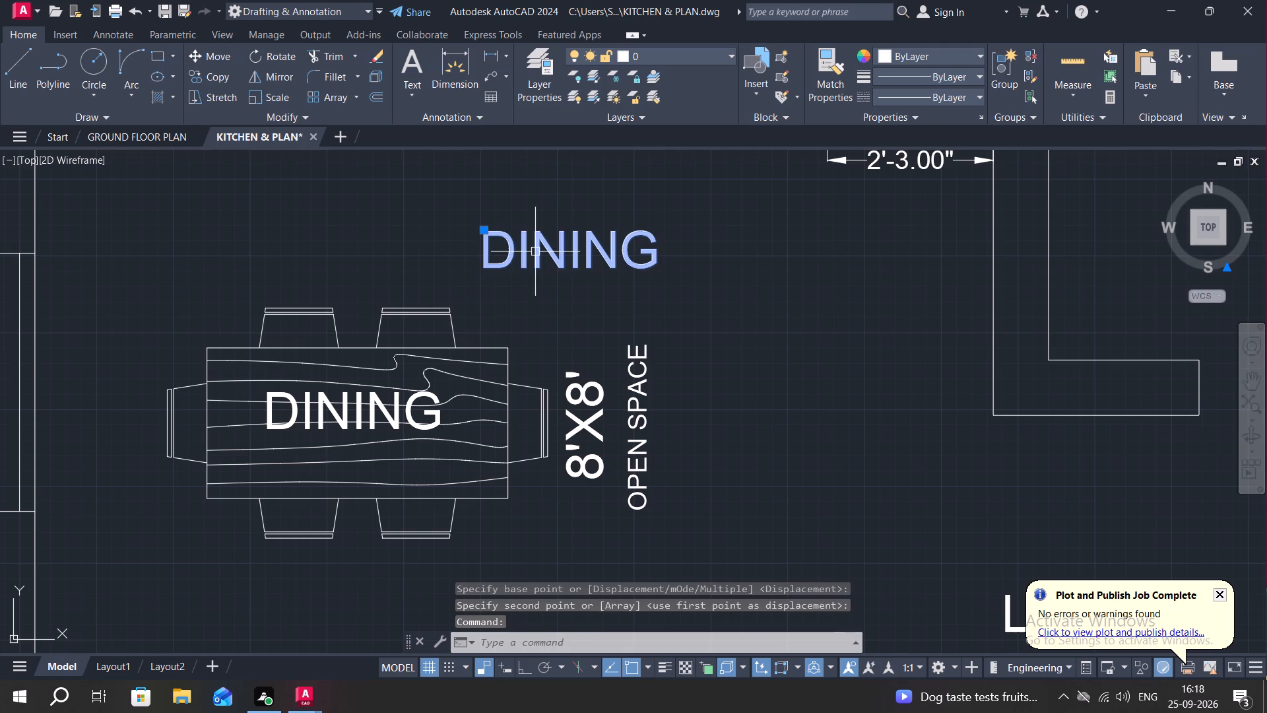
key("Delete")
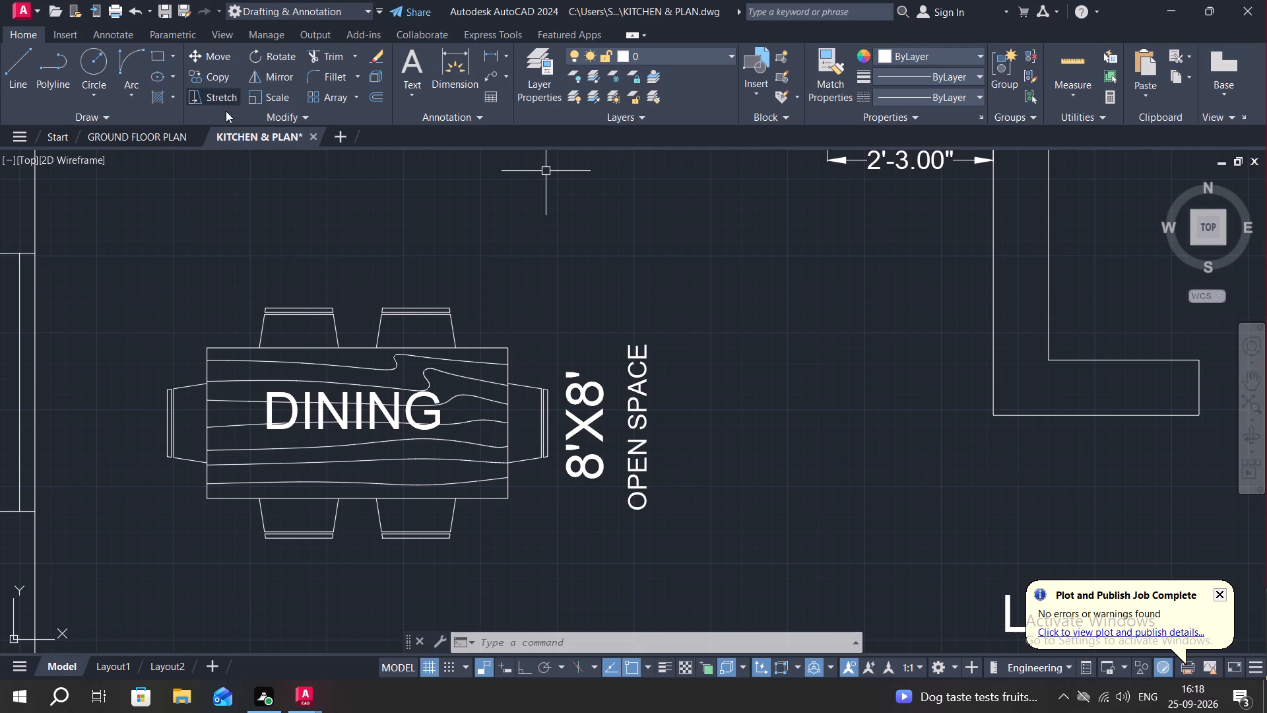
Copy the HALL 14'3"X17' label from the spare labels beside the plan into the hall, just below the coffee table.
scroll(540, 468, "down", 2)
middle_click_drag(525, 514, 440, 318)
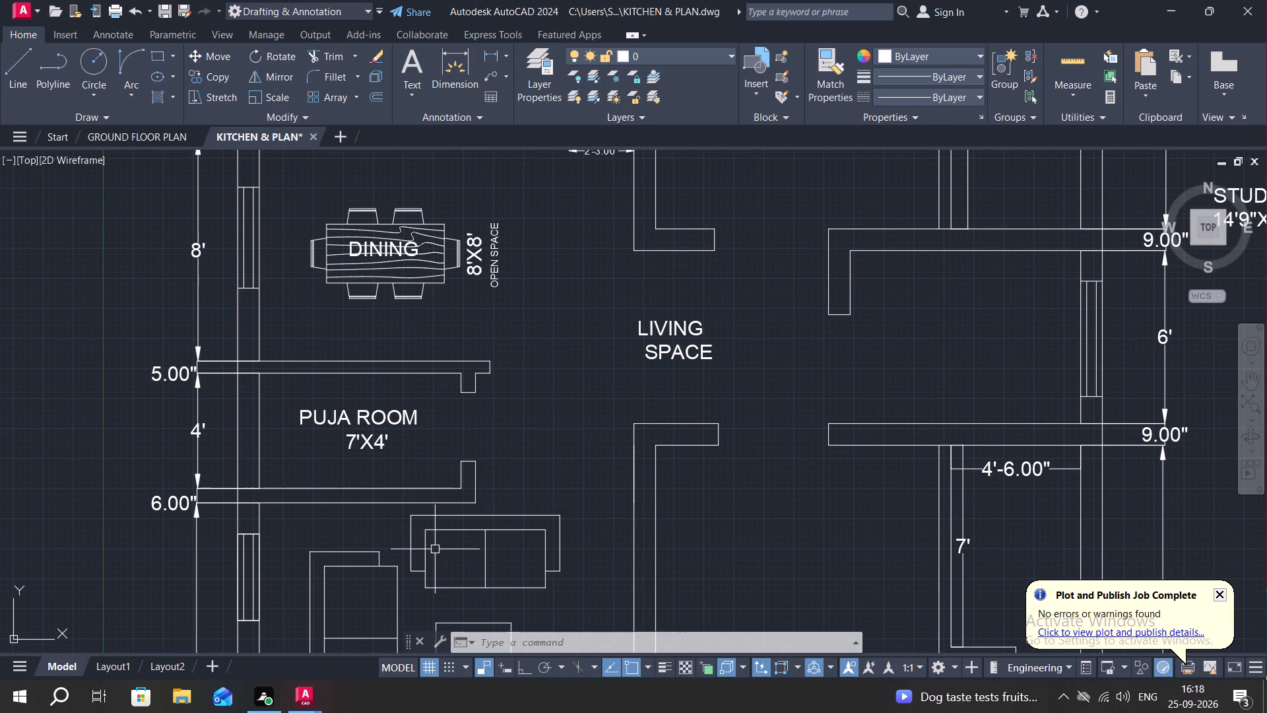
middle_click_drag(435, 551, 357, 554)
scroll(529, 654, "down", 2)
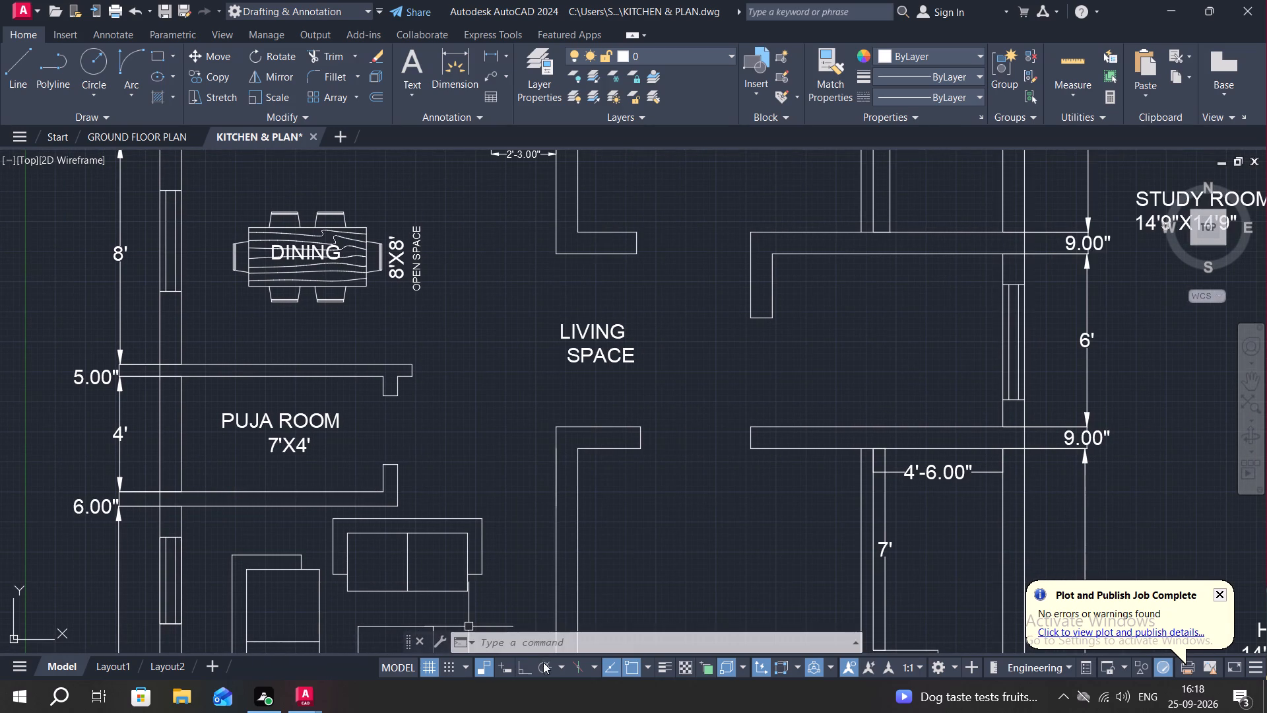
scroll(845, 550, "down", 2)
middle_click_drag(762, 529, 559, 603)
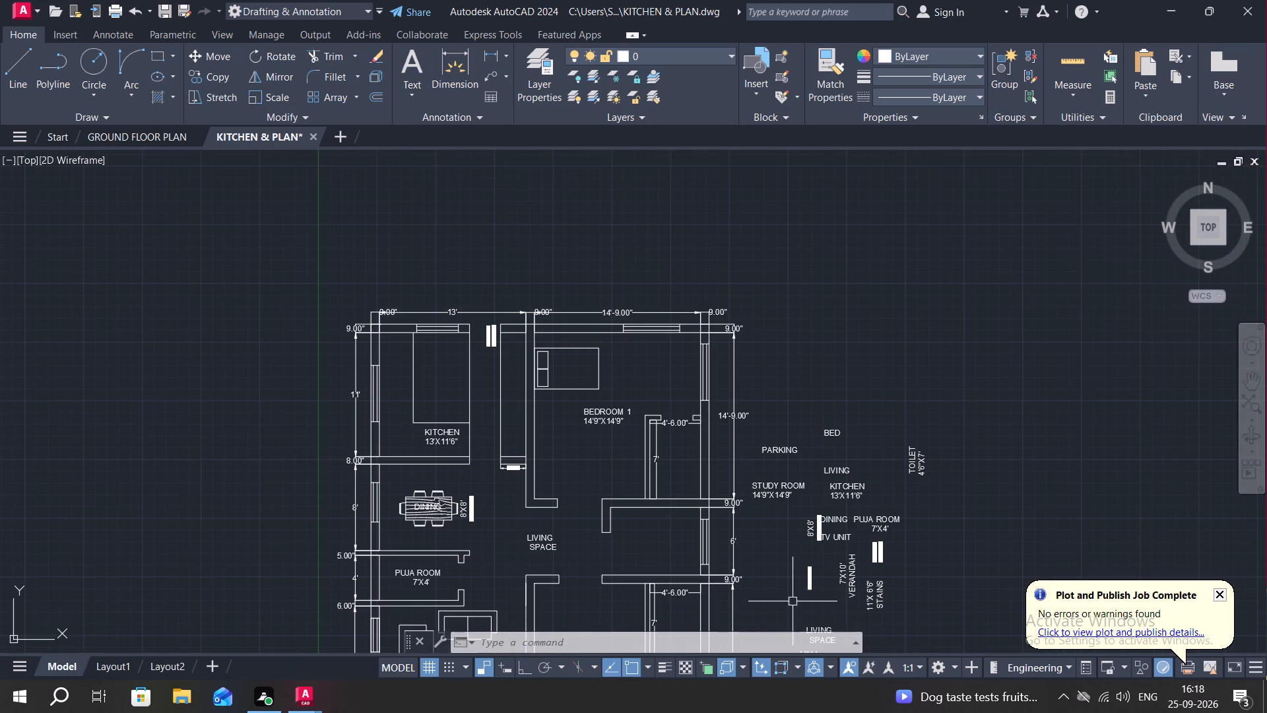
middle_click_drag(839, 583, 754, 545)
middle_click_drag(538, 557, 608, 432)
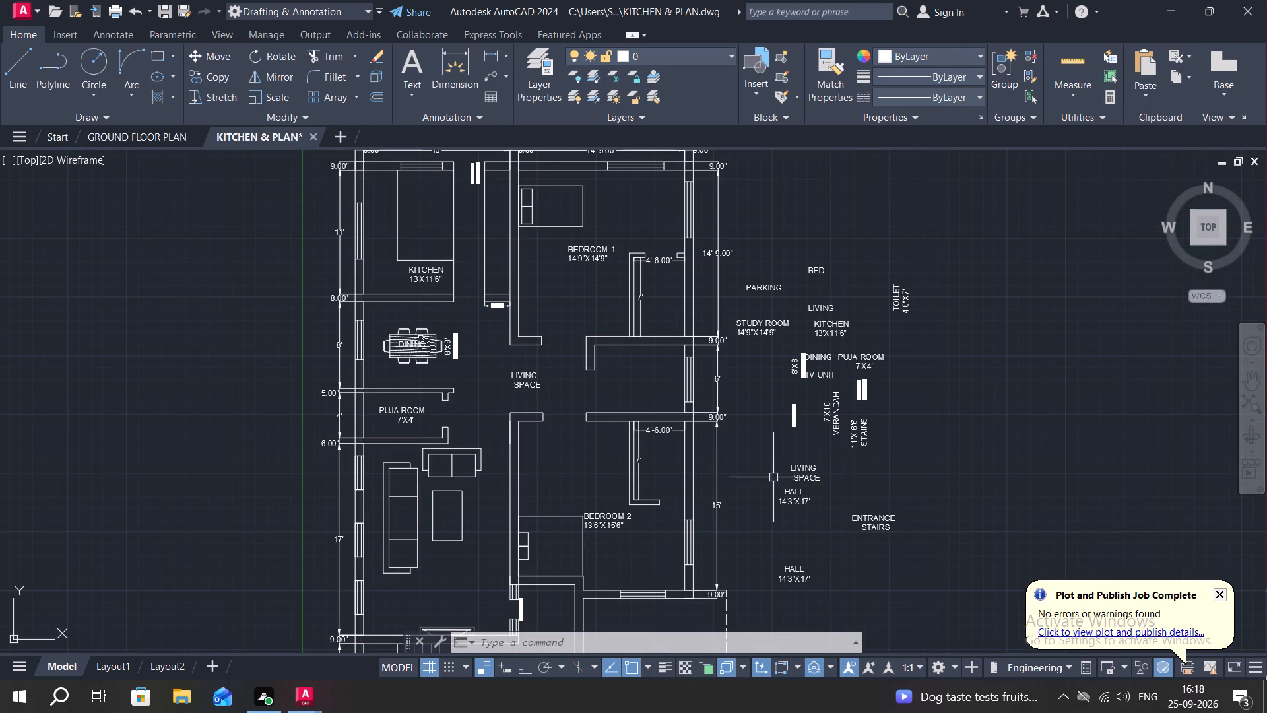
key("c")
key("o")
key("space")
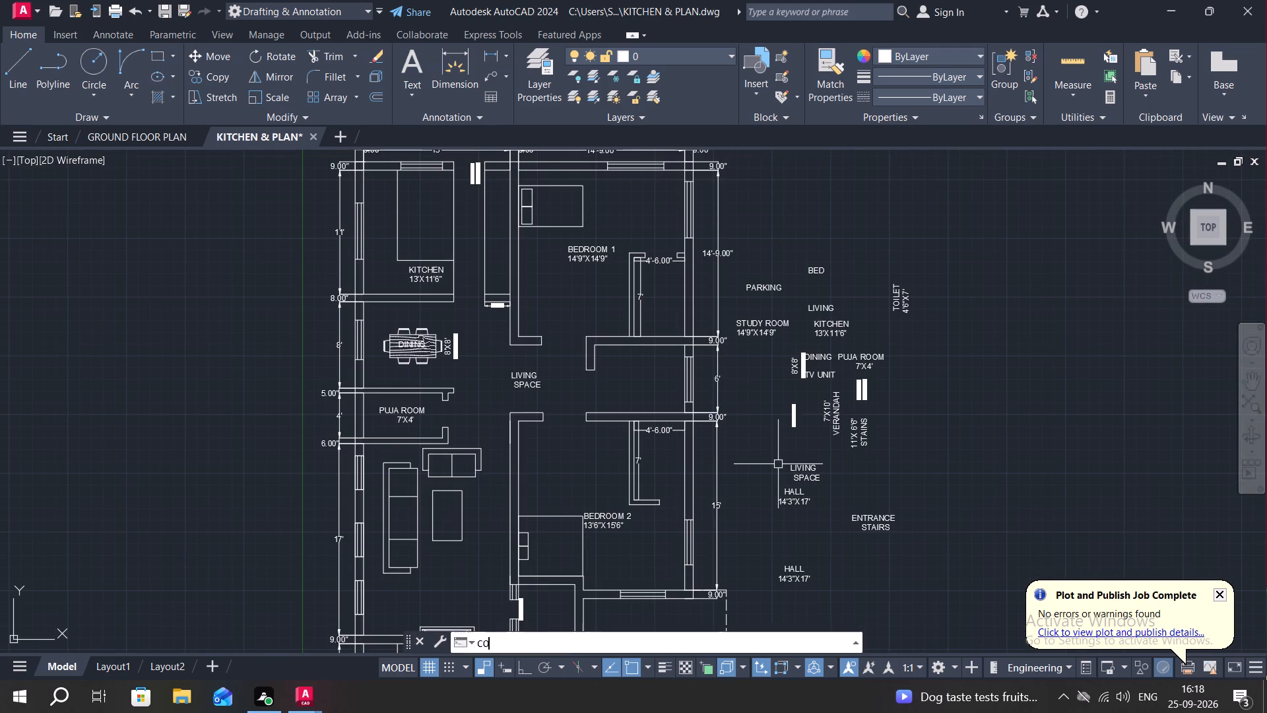
left_click(794, 497)
right_click(793, 496)
left_click(795, 496)
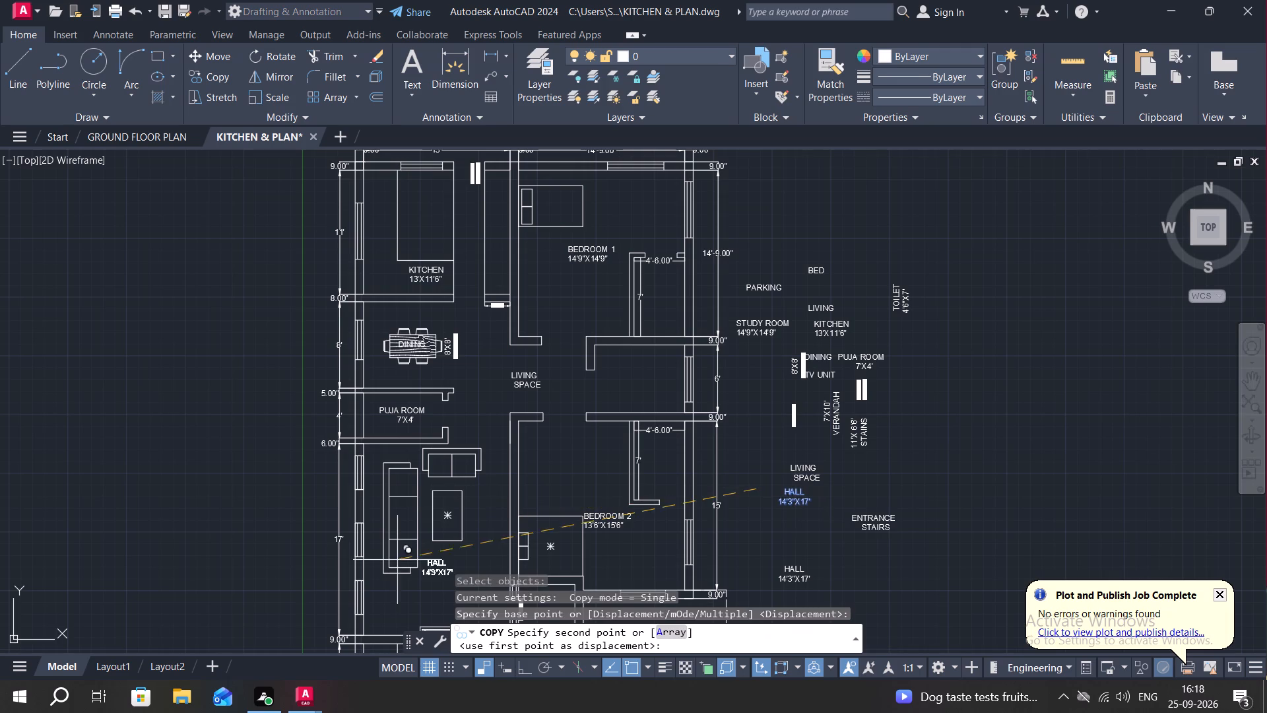
middle_click_drag(429, 569, 420, 433)
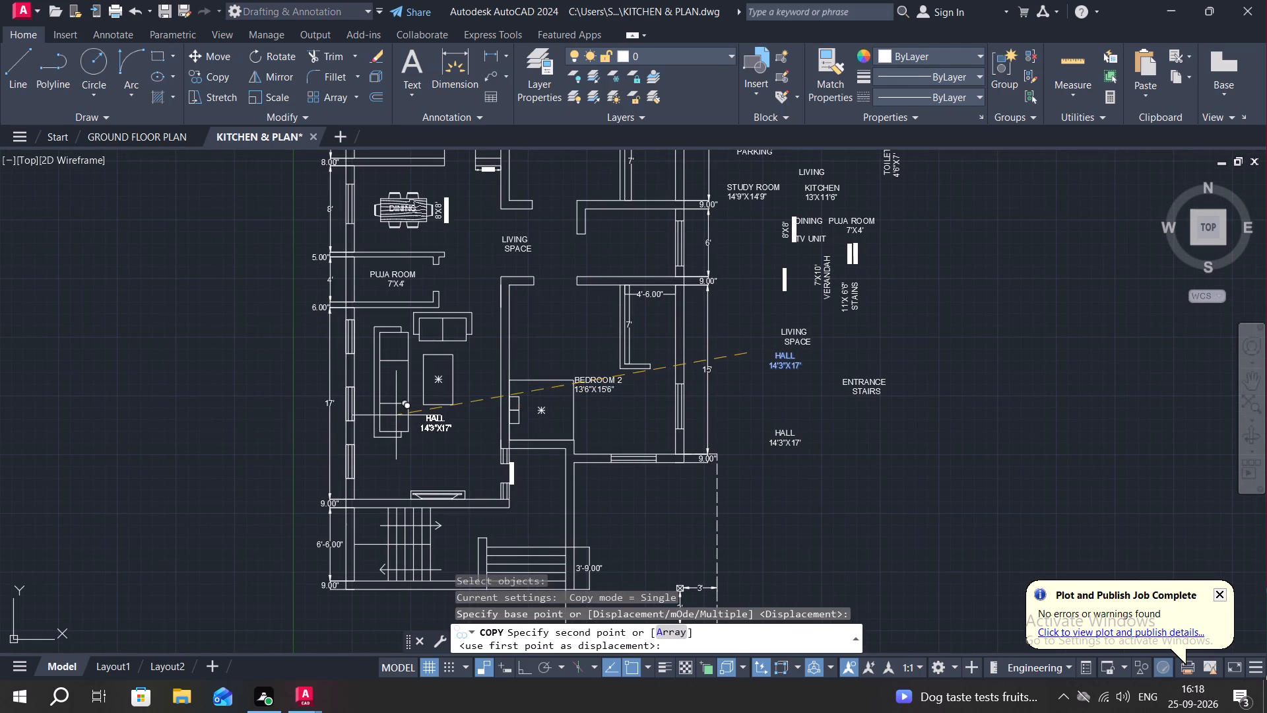
left_click(396, 415)
Copy the vertical 11'X 6'6" STAINS label from the spare labels to the space beside the staircase below the hall.
middle_click_drag(545, 489, 569, 436)
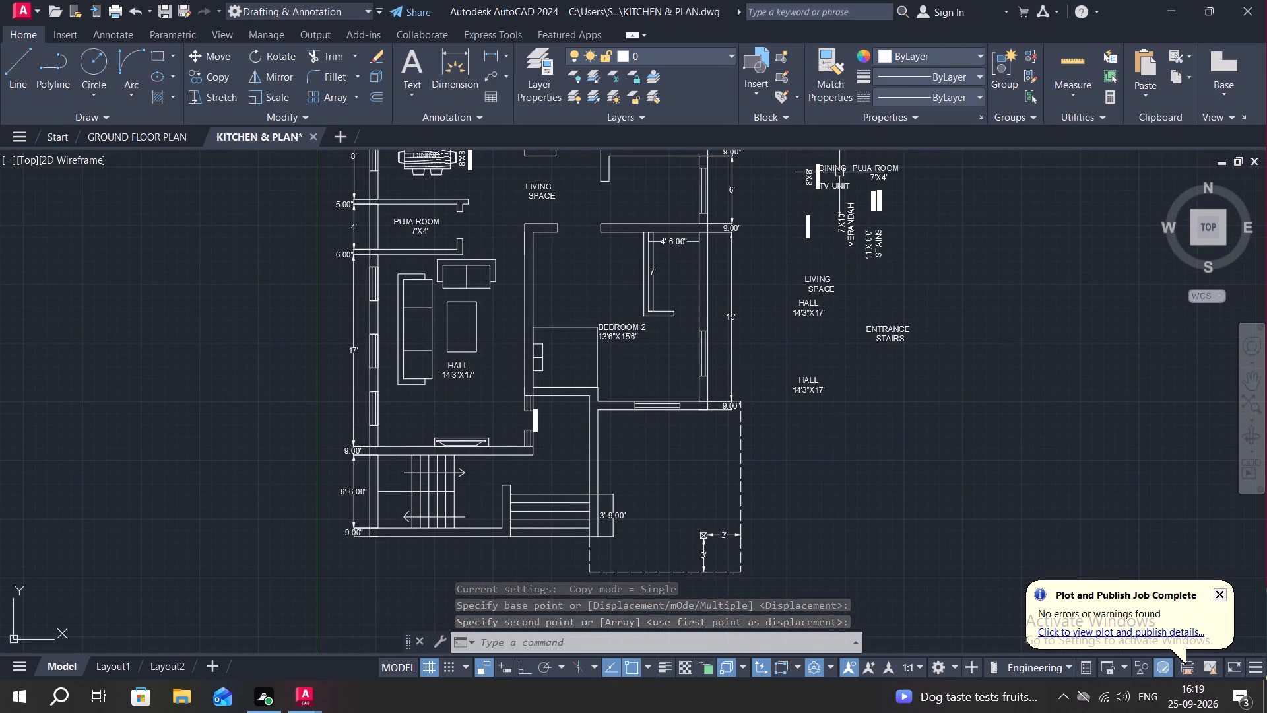
key("space")
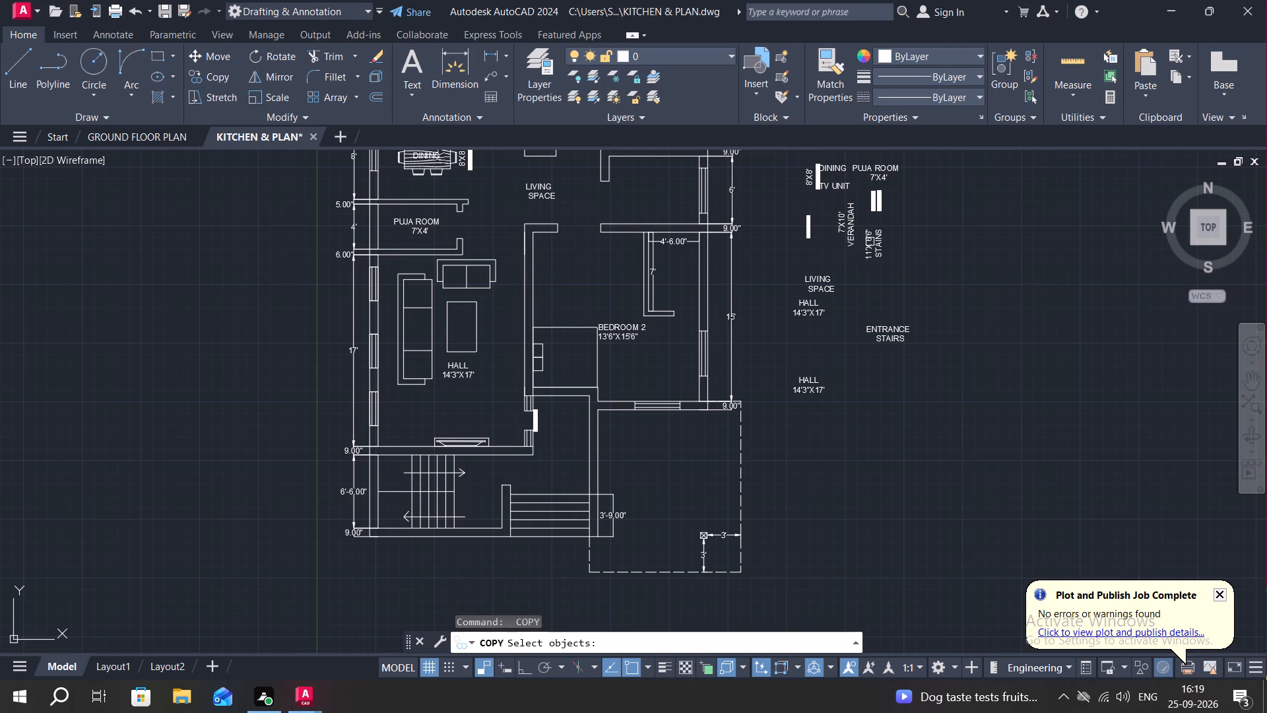
left_click(870, 242)
right_click(884, 234)
left_click(883, 234)
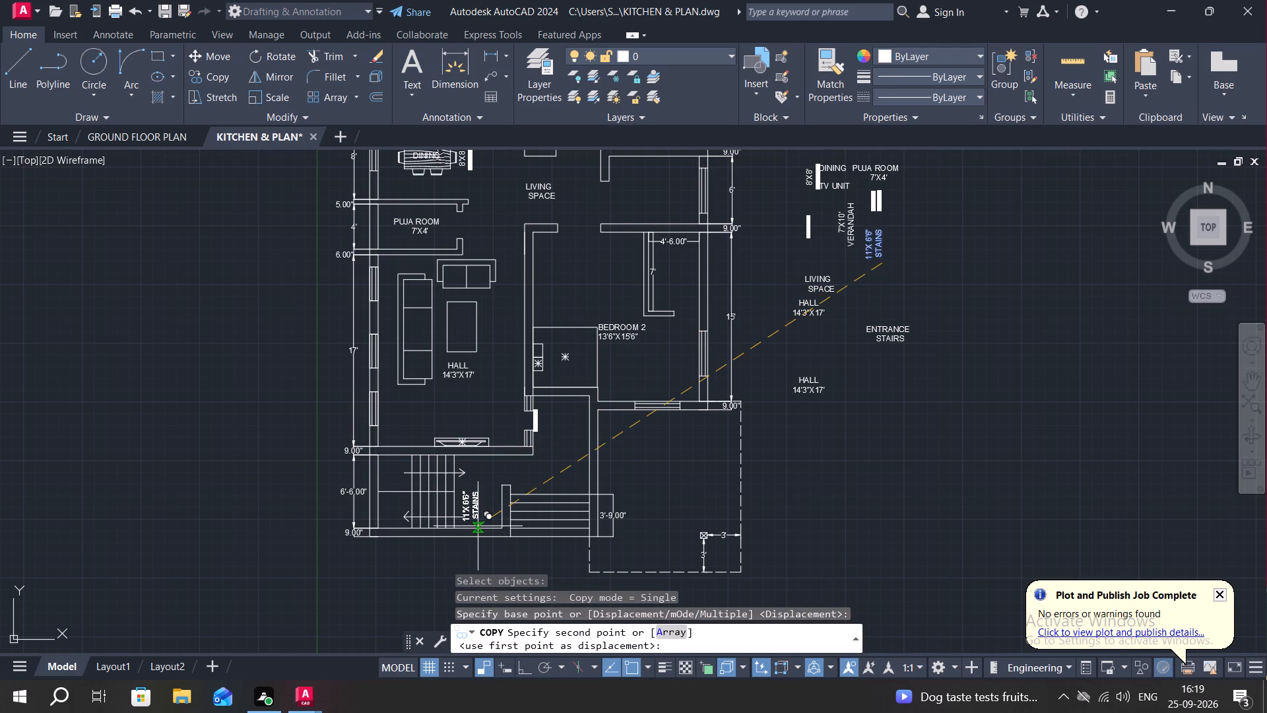
scroll(489, 527, "up", 1)
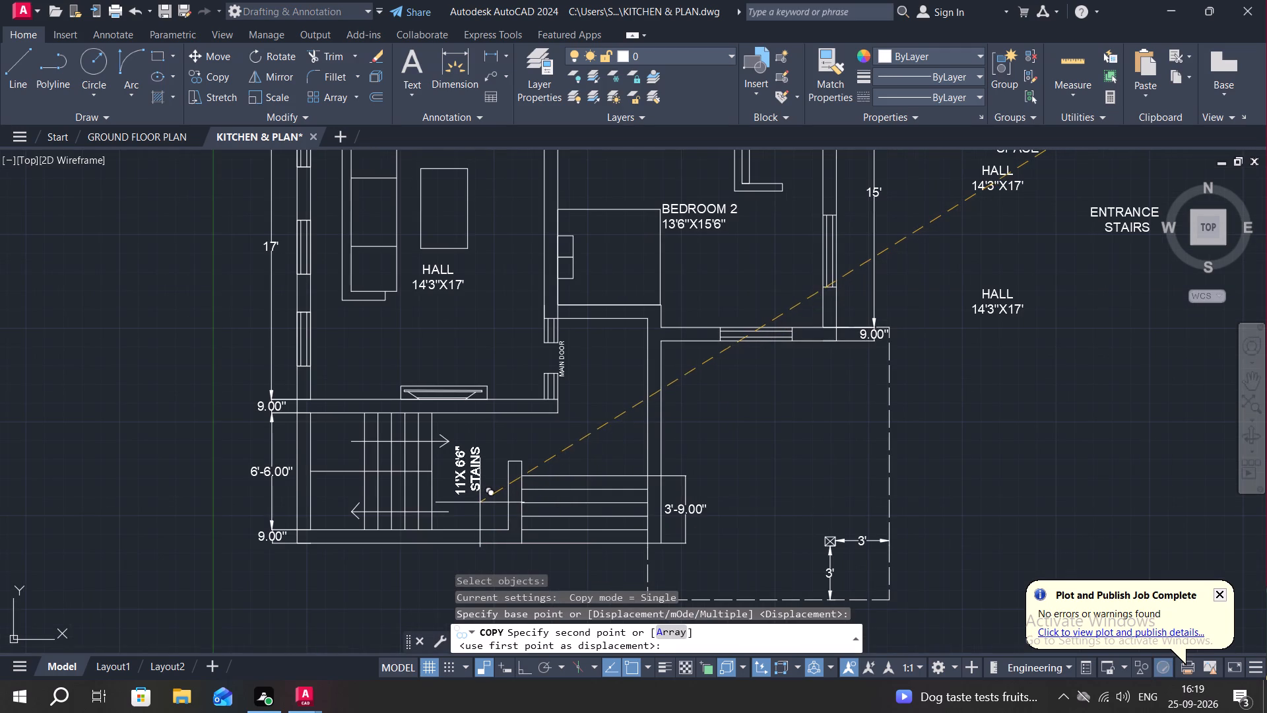
left_click(475, 502)
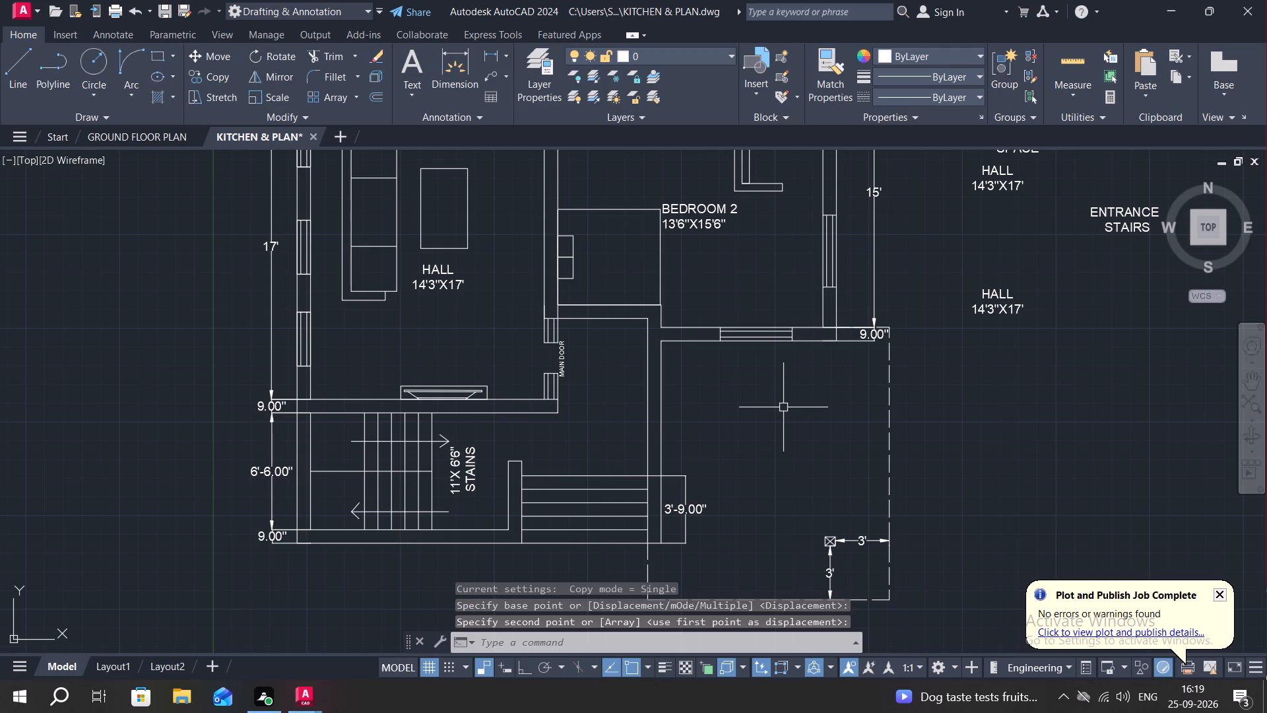
Copy the vertical 7'X10' VERANDAH label from the spare labels into the space outside the main door, above the entrance steps.
key("space")
middle_click_drag(829, 259, 783, 465)
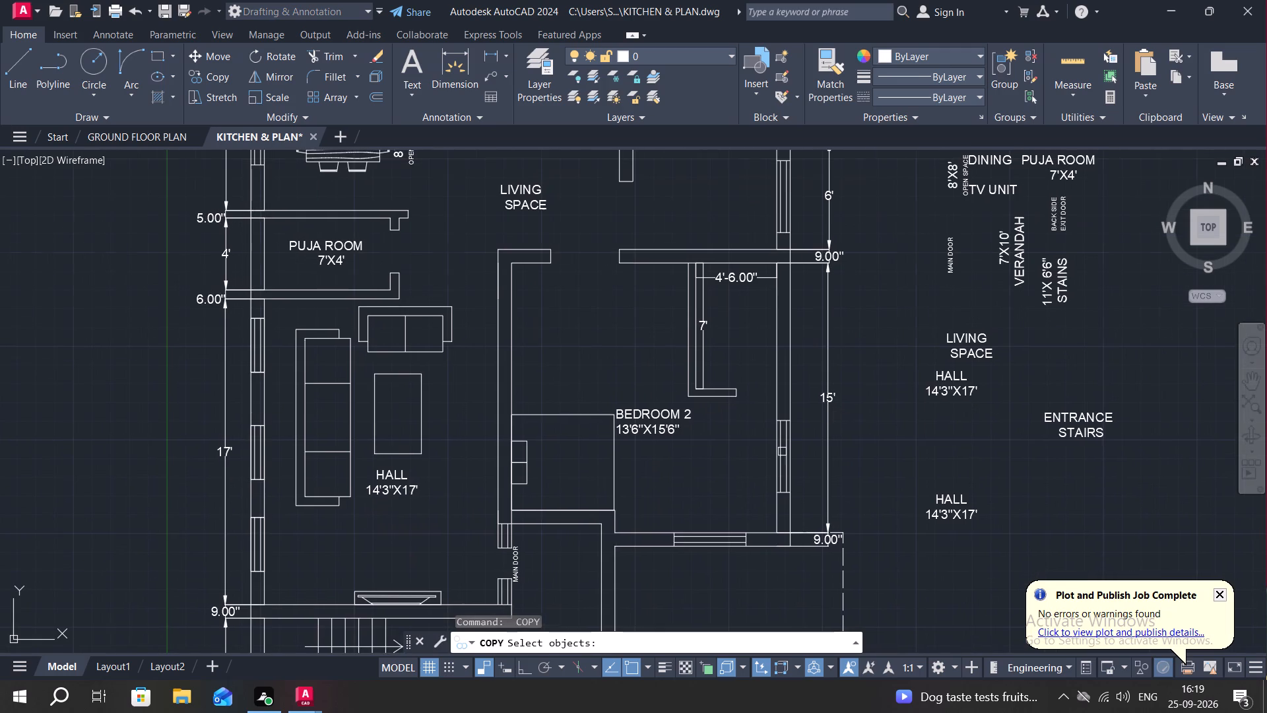
left_click(1016, 248)
right_click(1016, 248)
left_click(1016, 248)
middle_click_drag(711, 390, 705, 248)
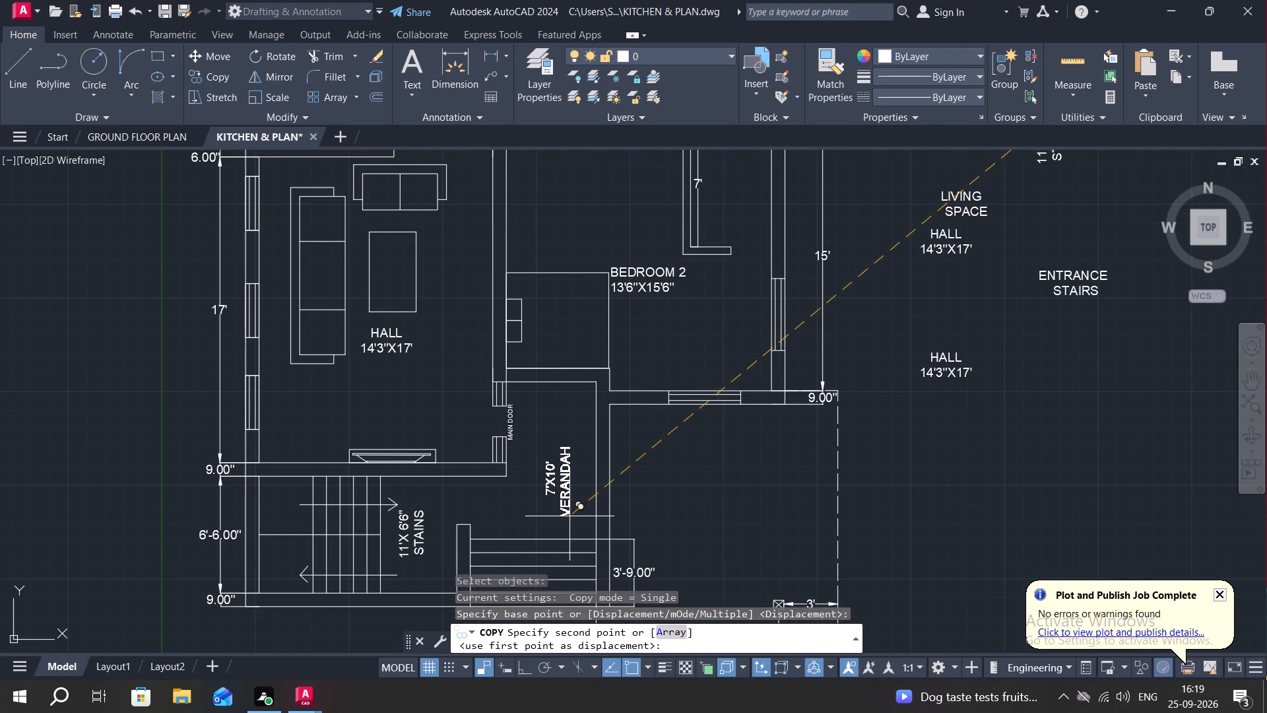
left_click(550, 517)
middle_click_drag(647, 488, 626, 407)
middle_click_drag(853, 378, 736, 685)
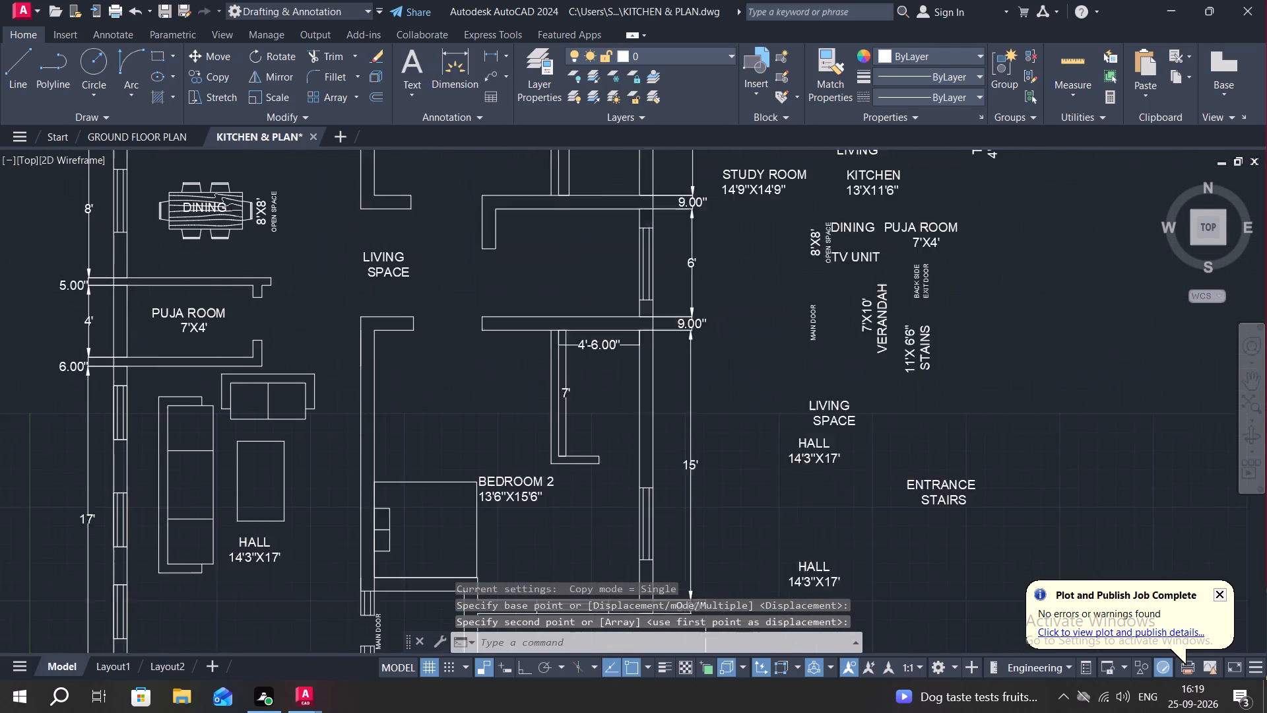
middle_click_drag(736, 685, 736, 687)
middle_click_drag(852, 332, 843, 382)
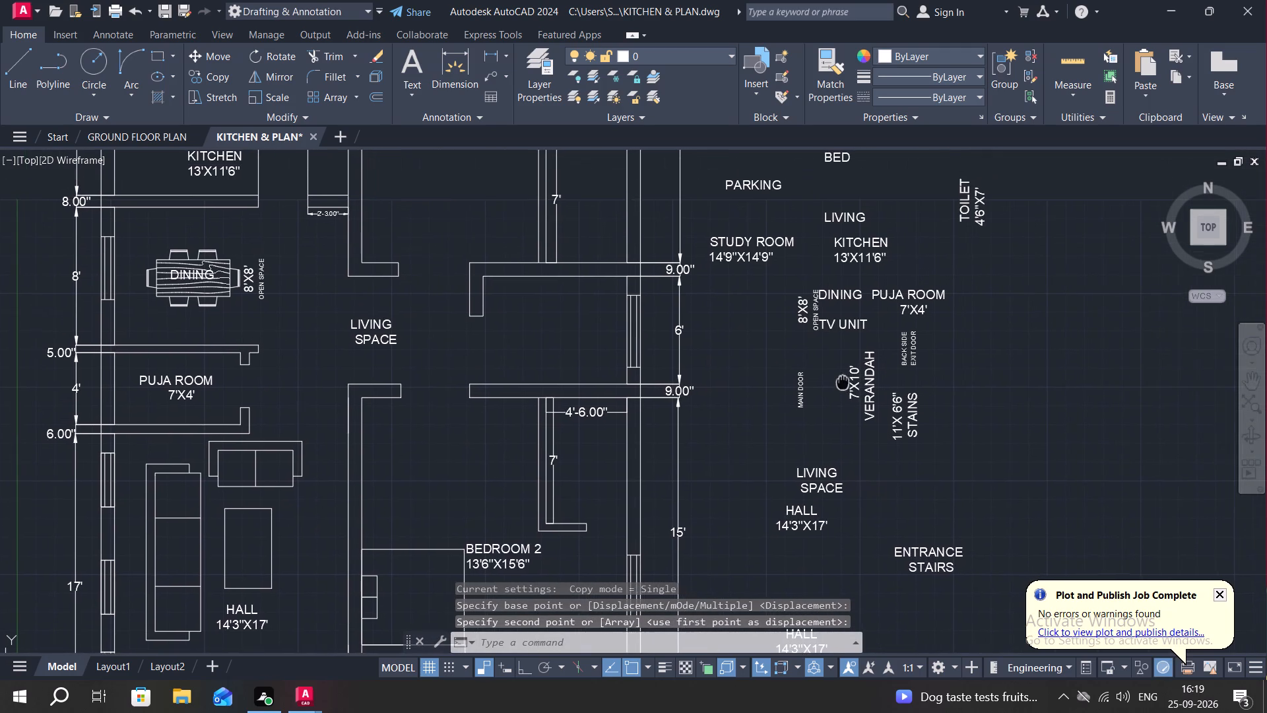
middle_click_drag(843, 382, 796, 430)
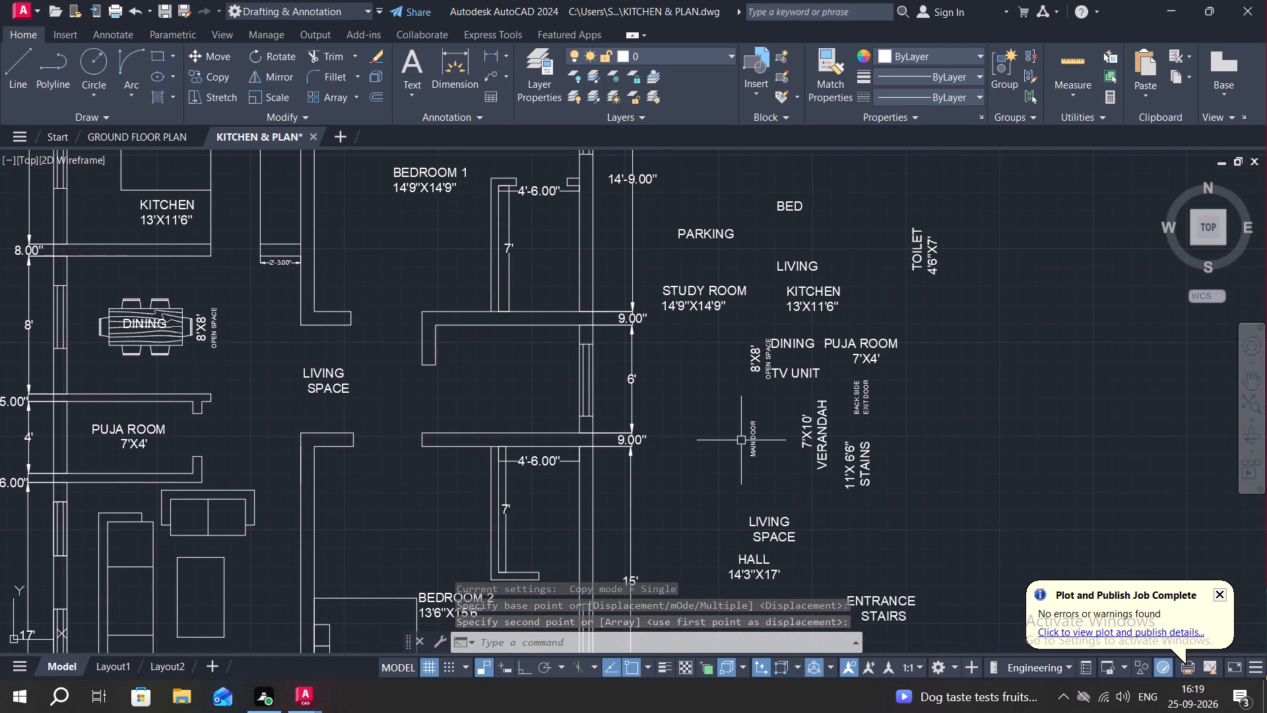
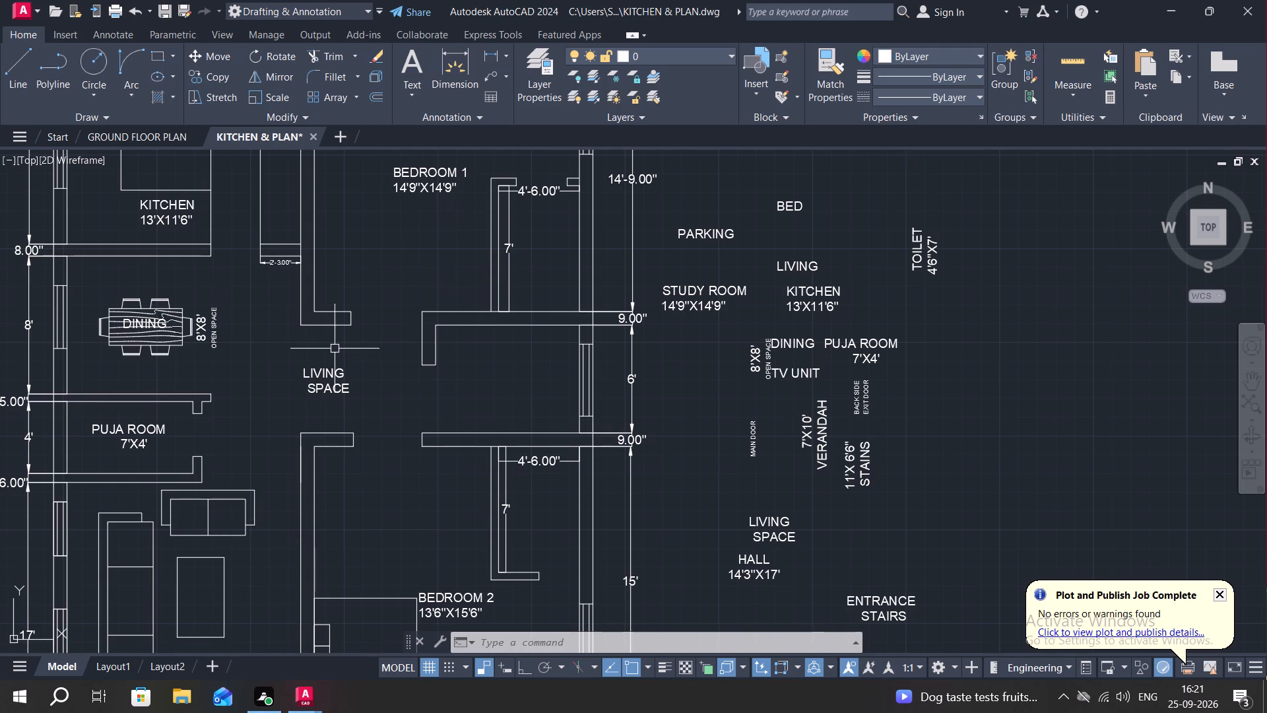
Add a vertical linear dimension to the short wall jog below the bed in Bedroom 2, placed on the room side.
middle_click_drag(405, 434, 622, 287)
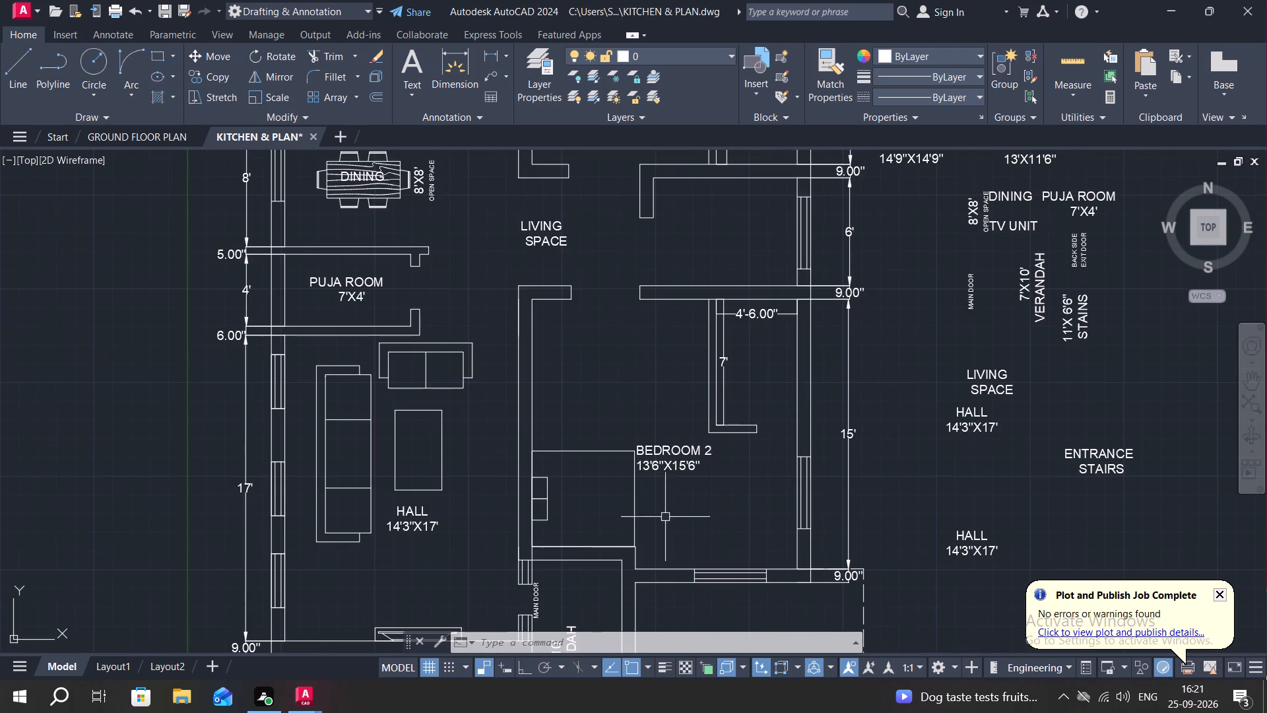
scroll(635, 540, "up", 2)
middle_click_drag(655, 565, 647, 449)
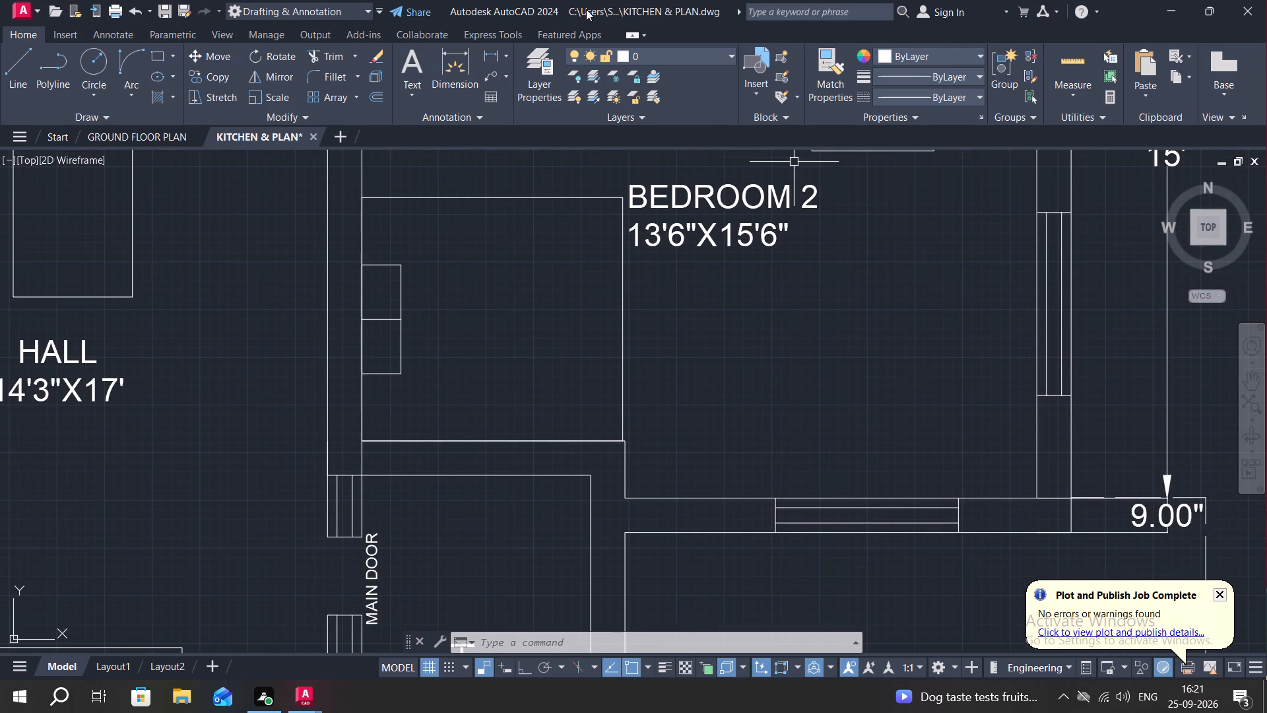
left_click(490, 49)
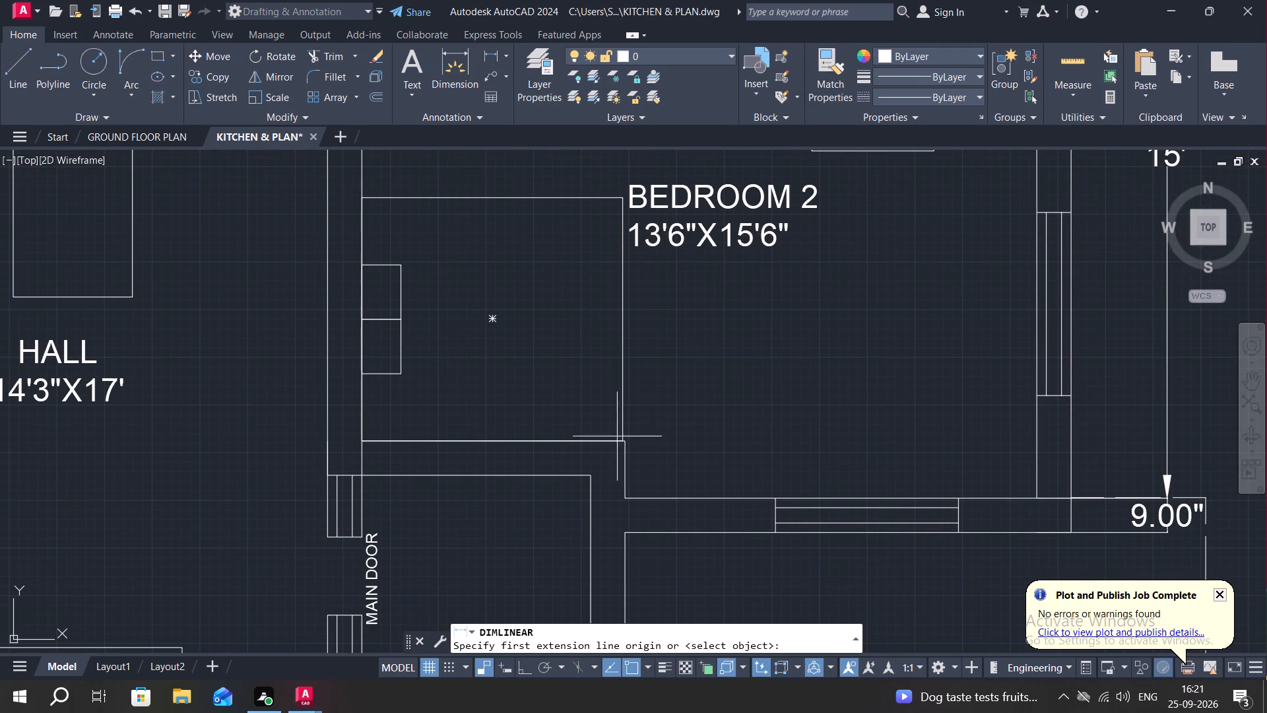
scroll(628, 443, "up", 2)
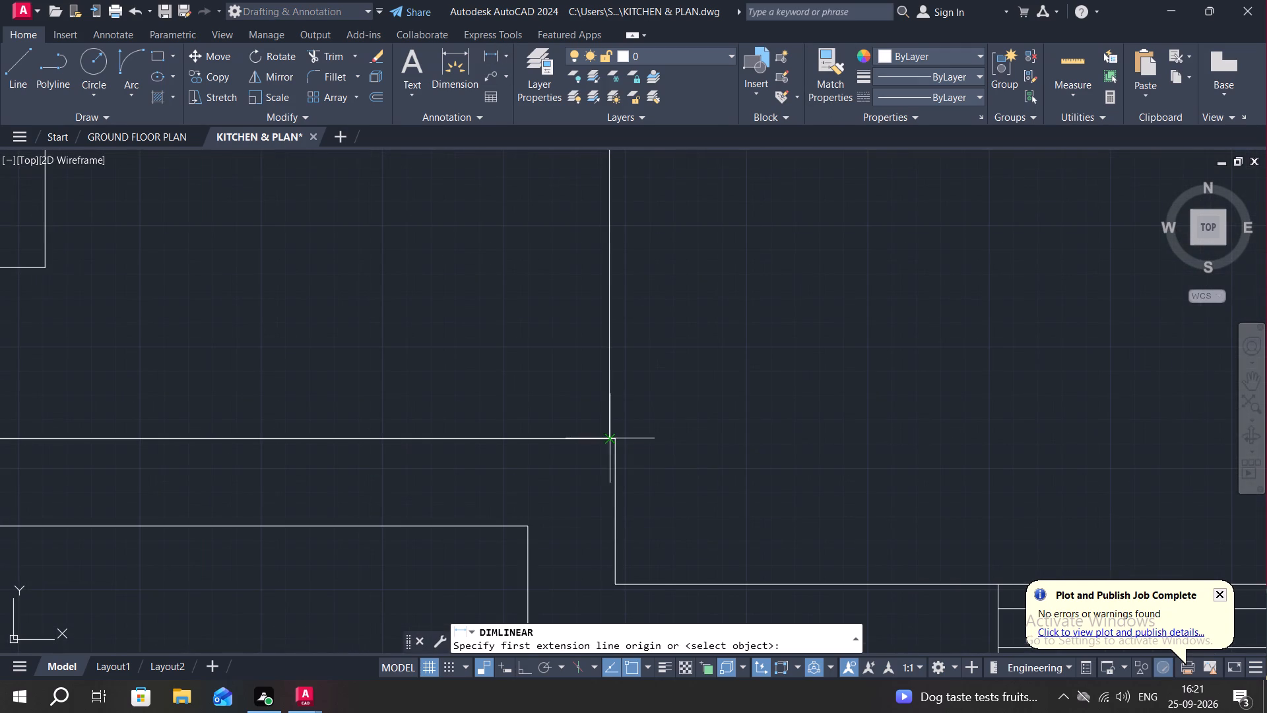
left_click(619, 438)
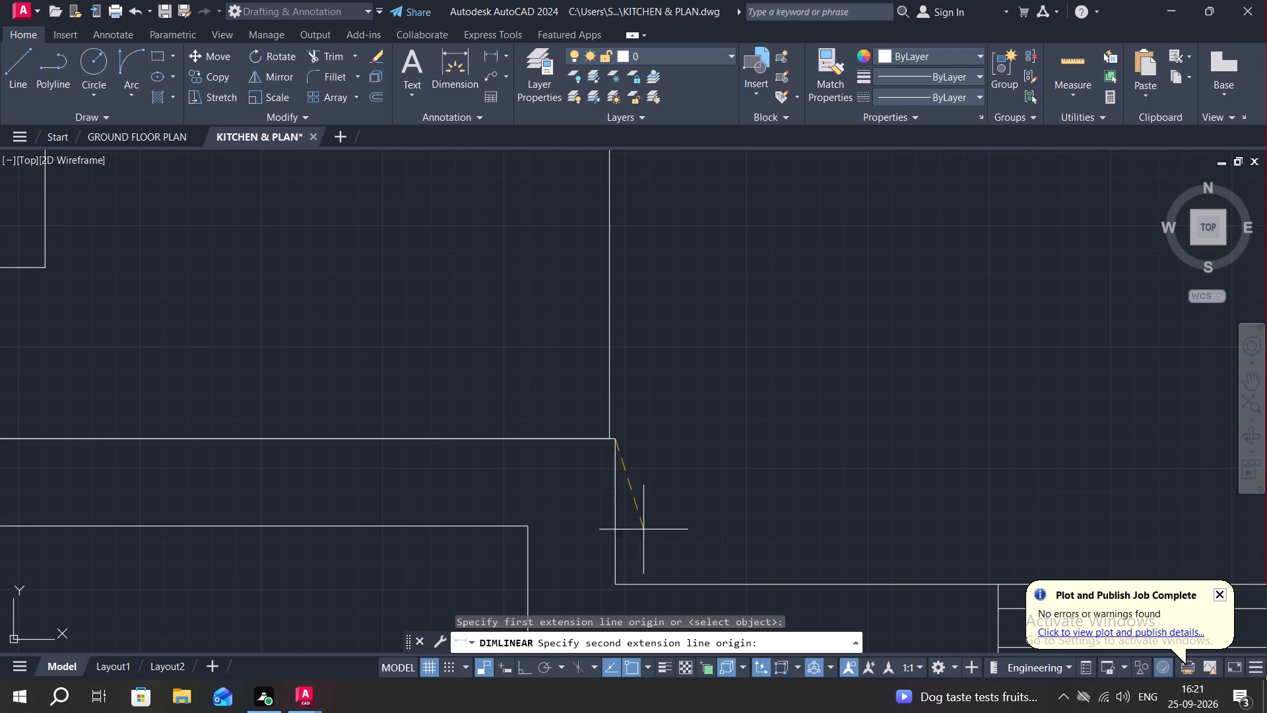
left_click(612, 581)
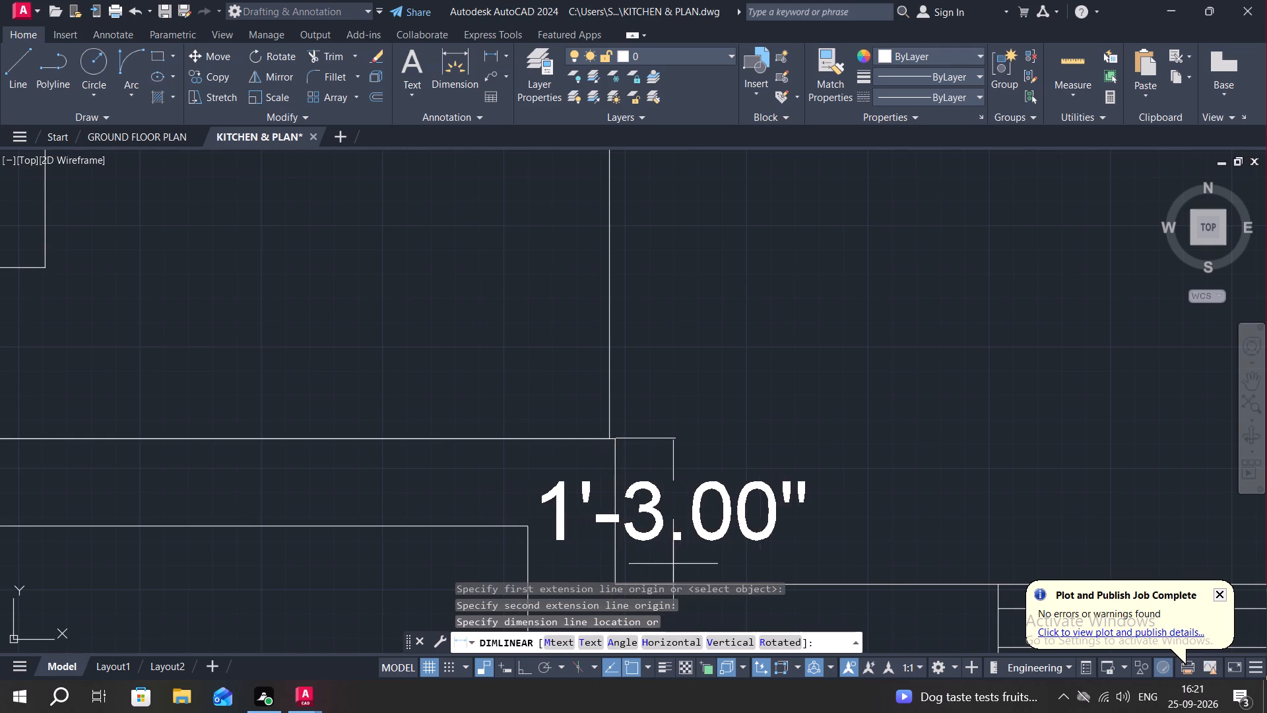
left_click(754, 562)
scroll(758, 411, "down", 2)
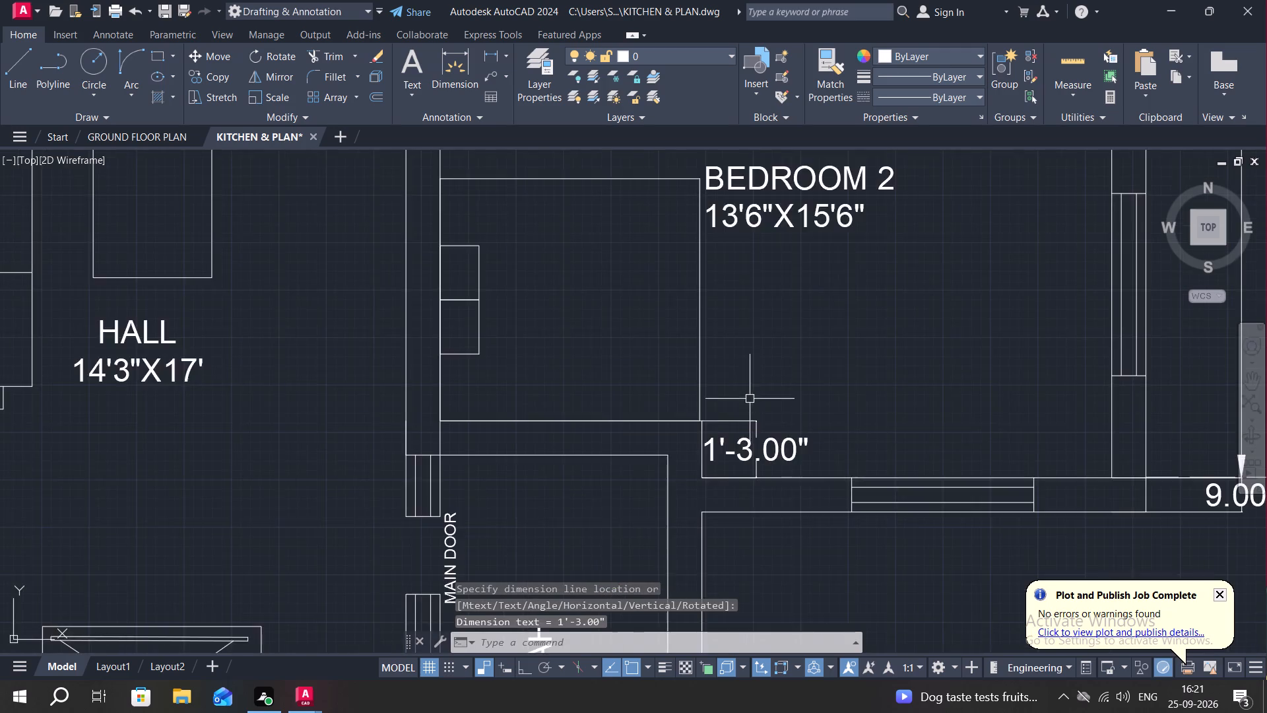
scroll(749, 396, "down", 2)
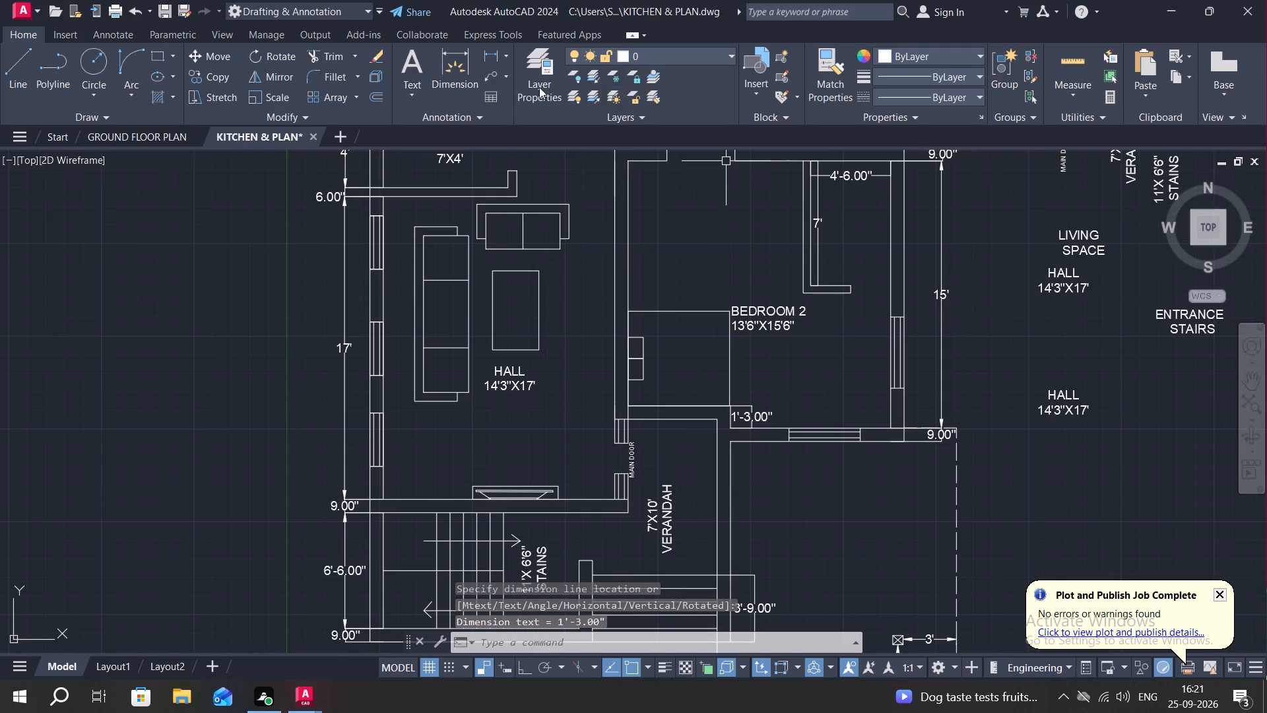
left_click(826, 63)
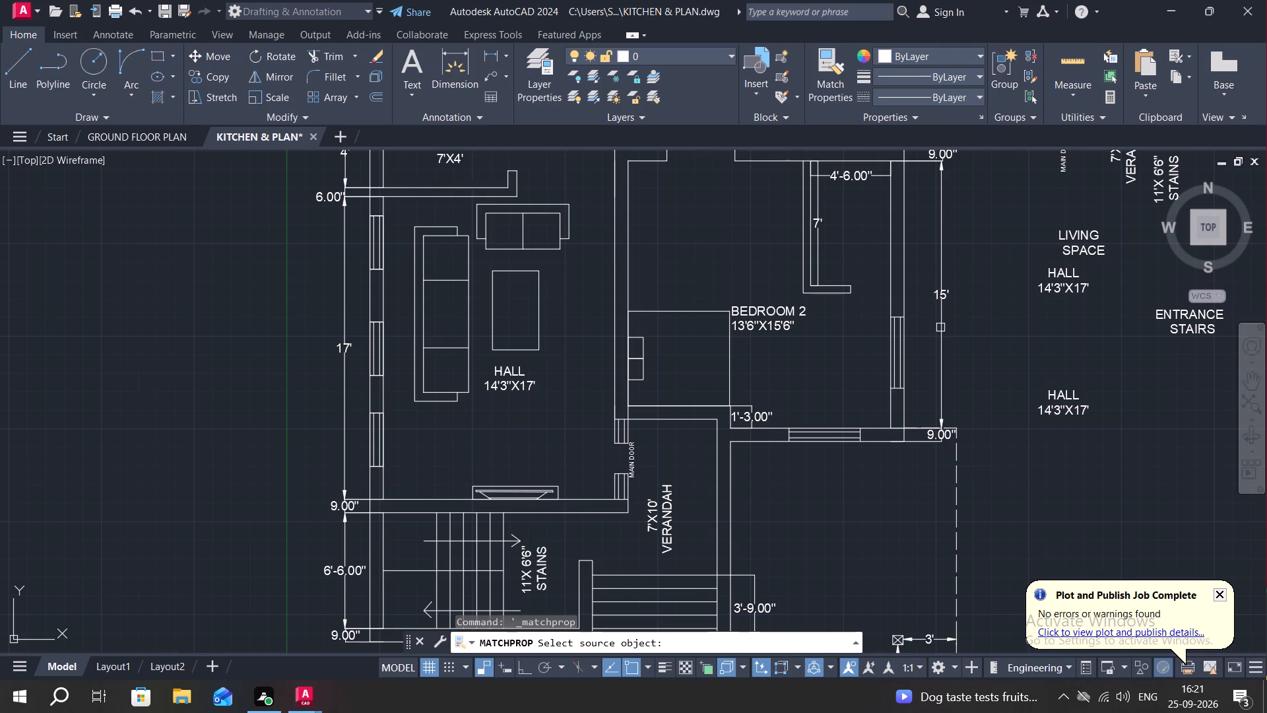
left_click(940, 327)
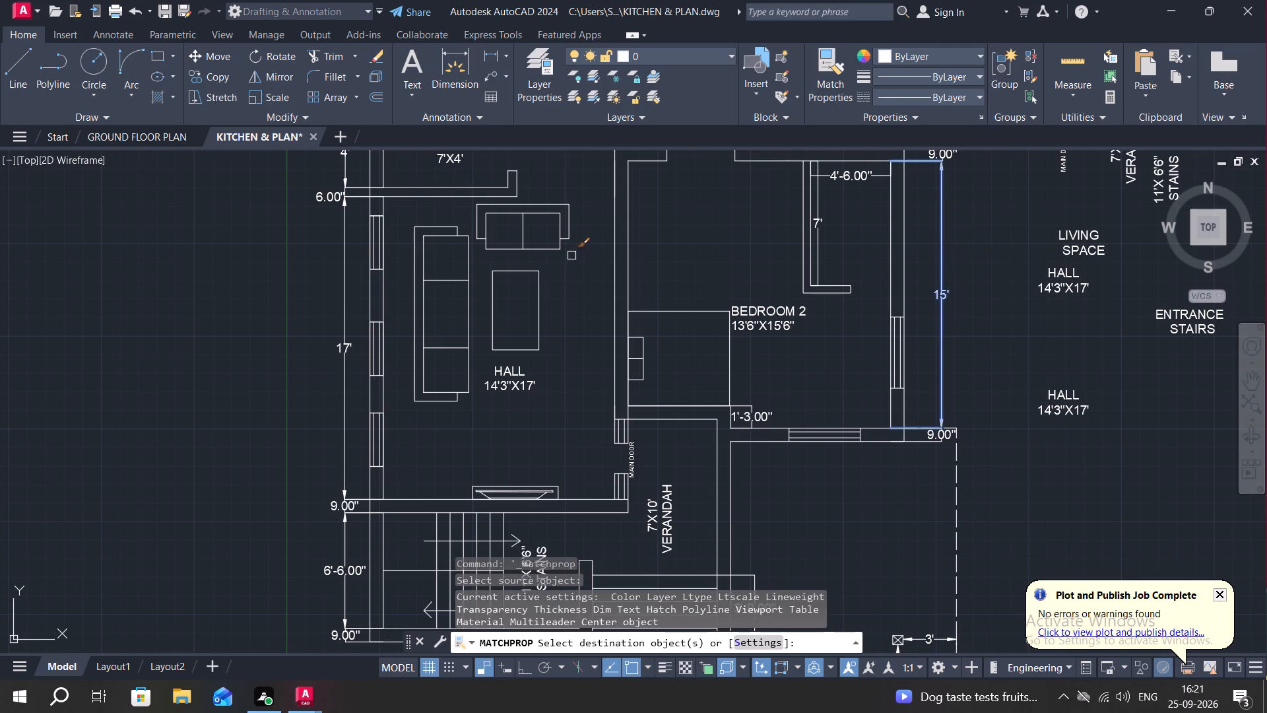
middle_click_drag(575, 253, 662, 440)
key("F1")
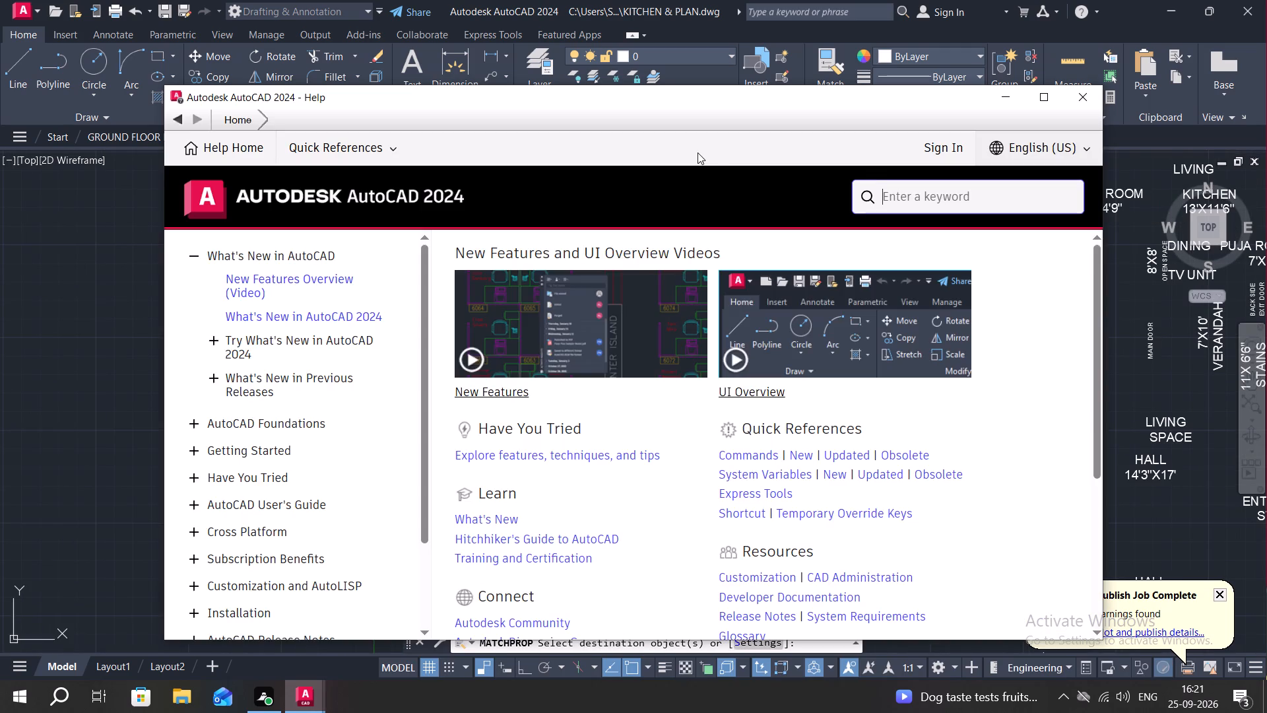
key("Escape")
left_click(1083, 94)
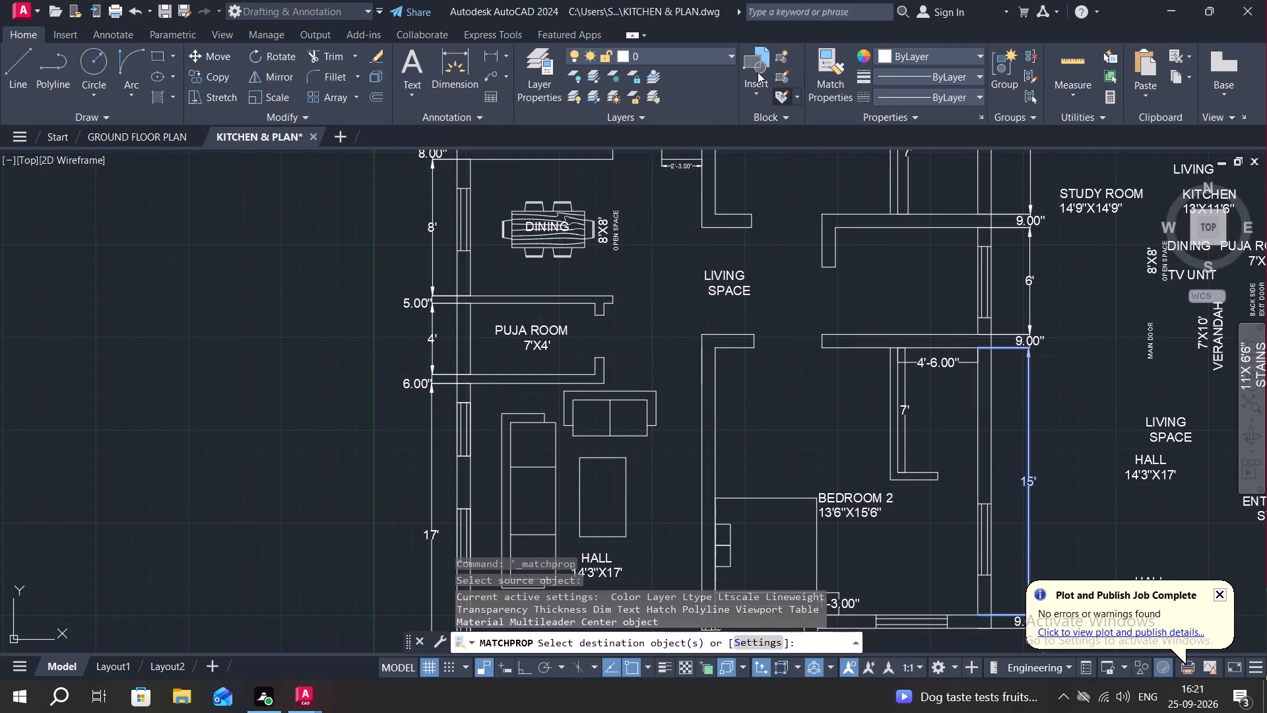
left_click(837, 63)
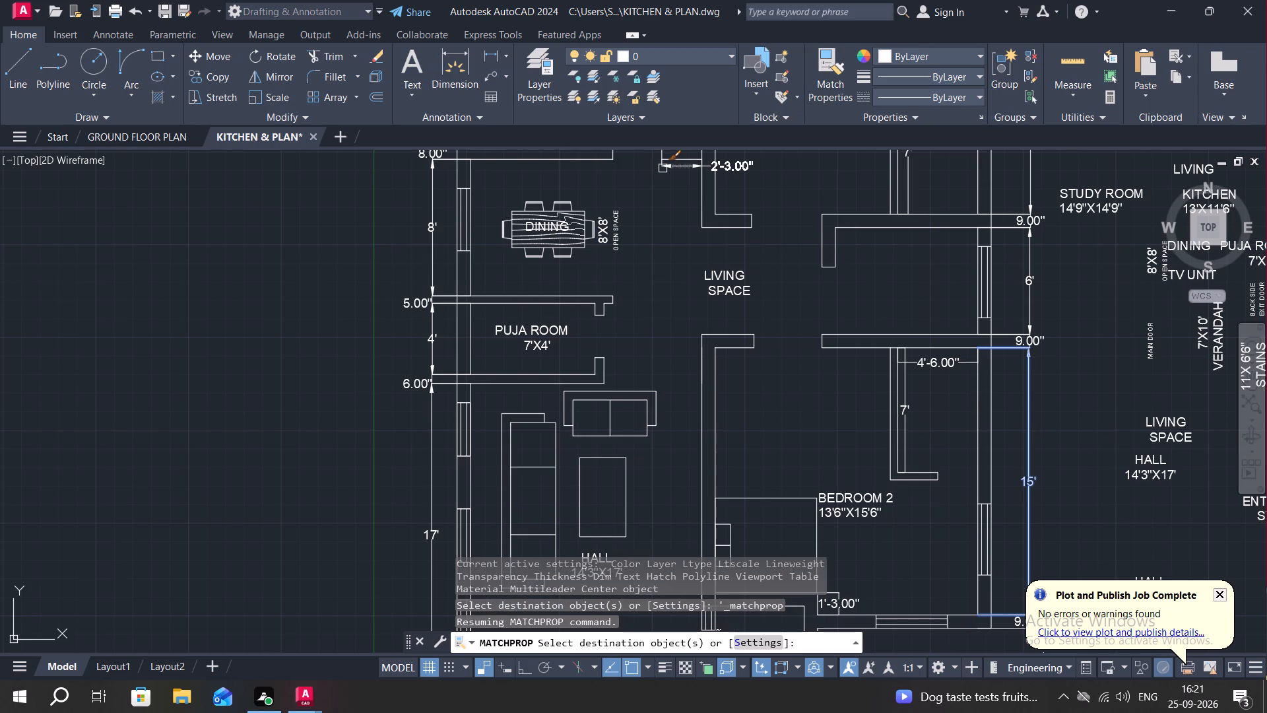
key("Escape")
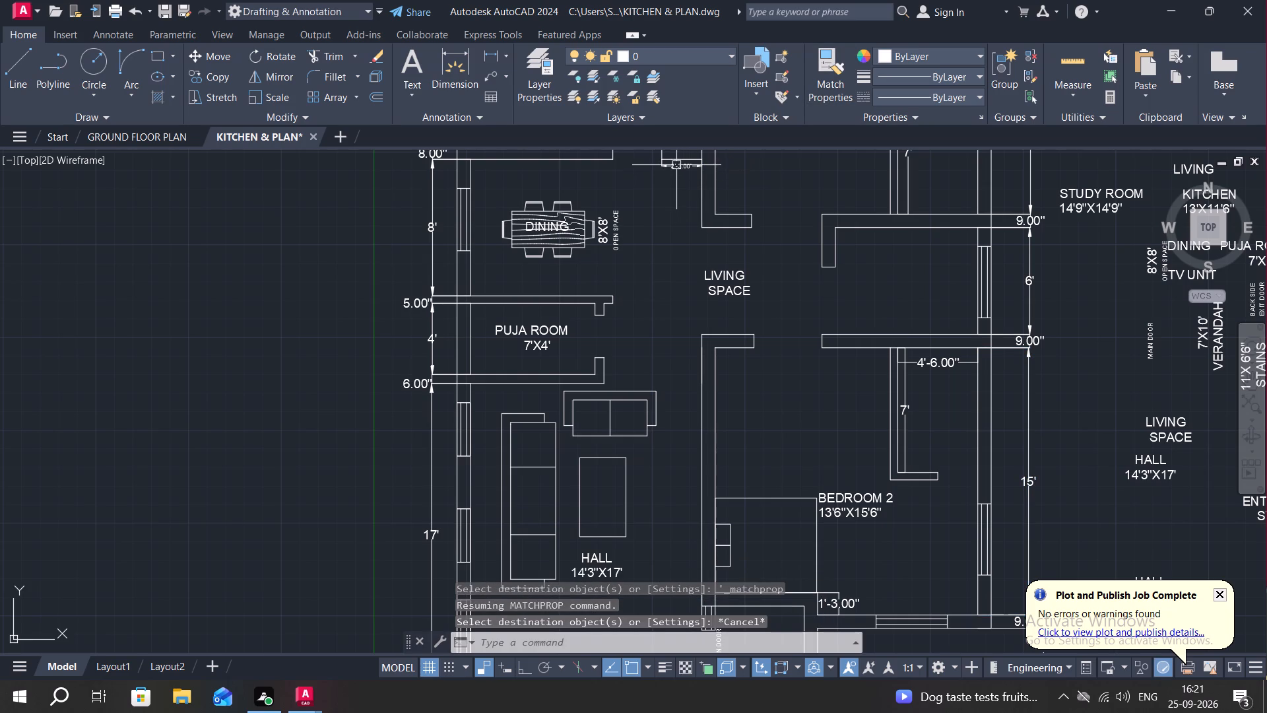
Match the properties of the small 2'-3.00" dimension near the kitchen onto the wall-jog dimension in Bedroom 2.
left_click(676, 165)
left_click(833, 75)
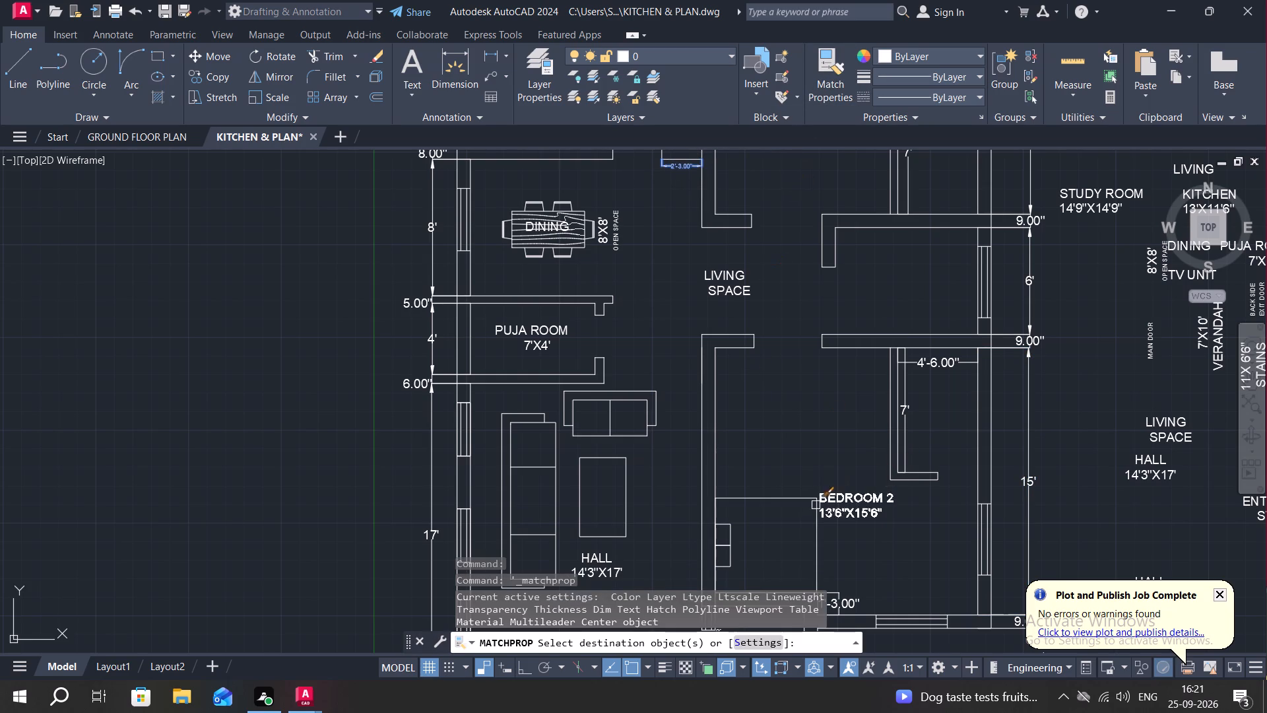
middle_click_drag(811, 495, 802, 373)
left_click(830, 479)
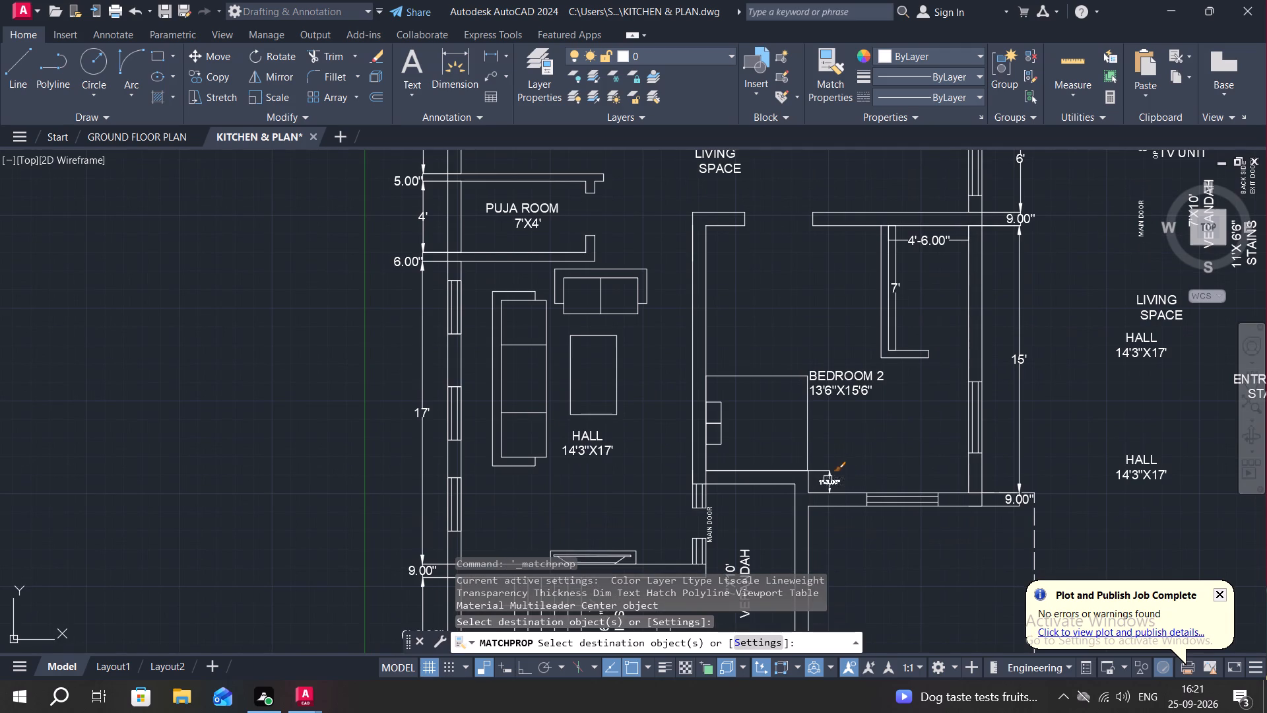
scroll(826, 481, "up", 2)
middle_click_drag(809, 475, 800, 423)
key("Escape")
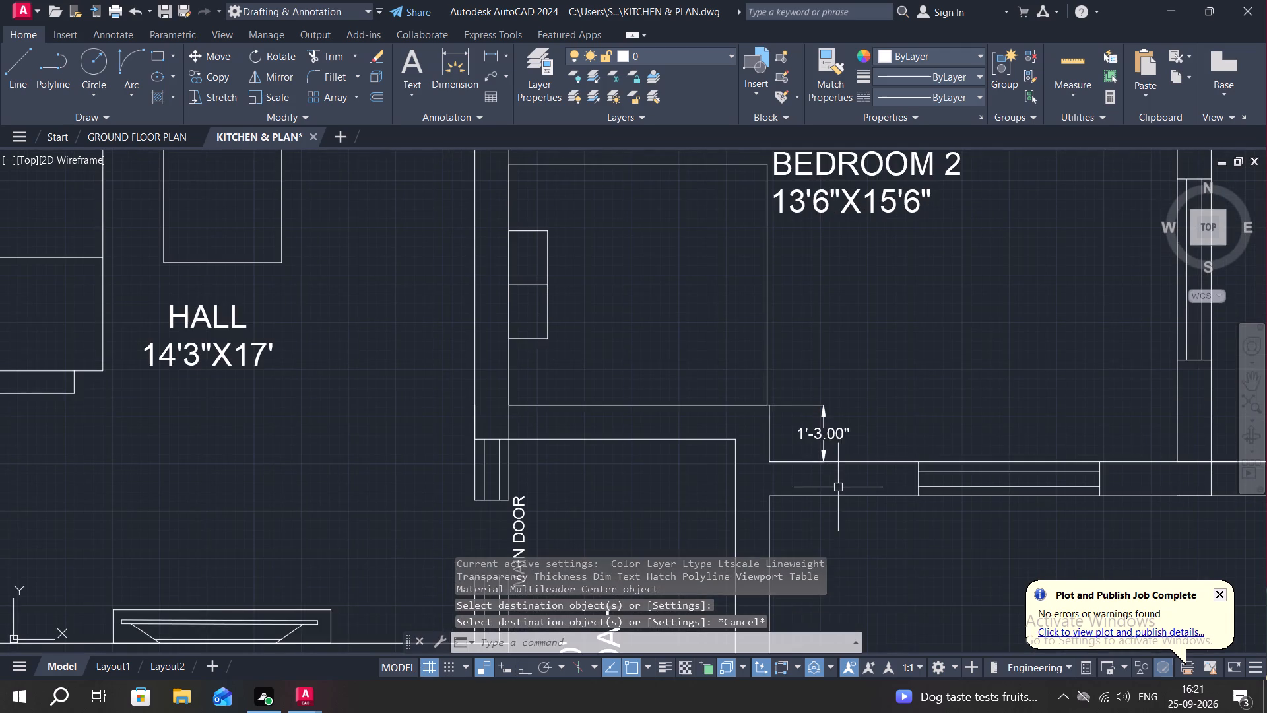
Delete the PUJA ROOM 7'X4', DINING and 8'X8' OPEN SPACE labels from the spare labels beside the plan.
scroll(838, 488, "down", 3)
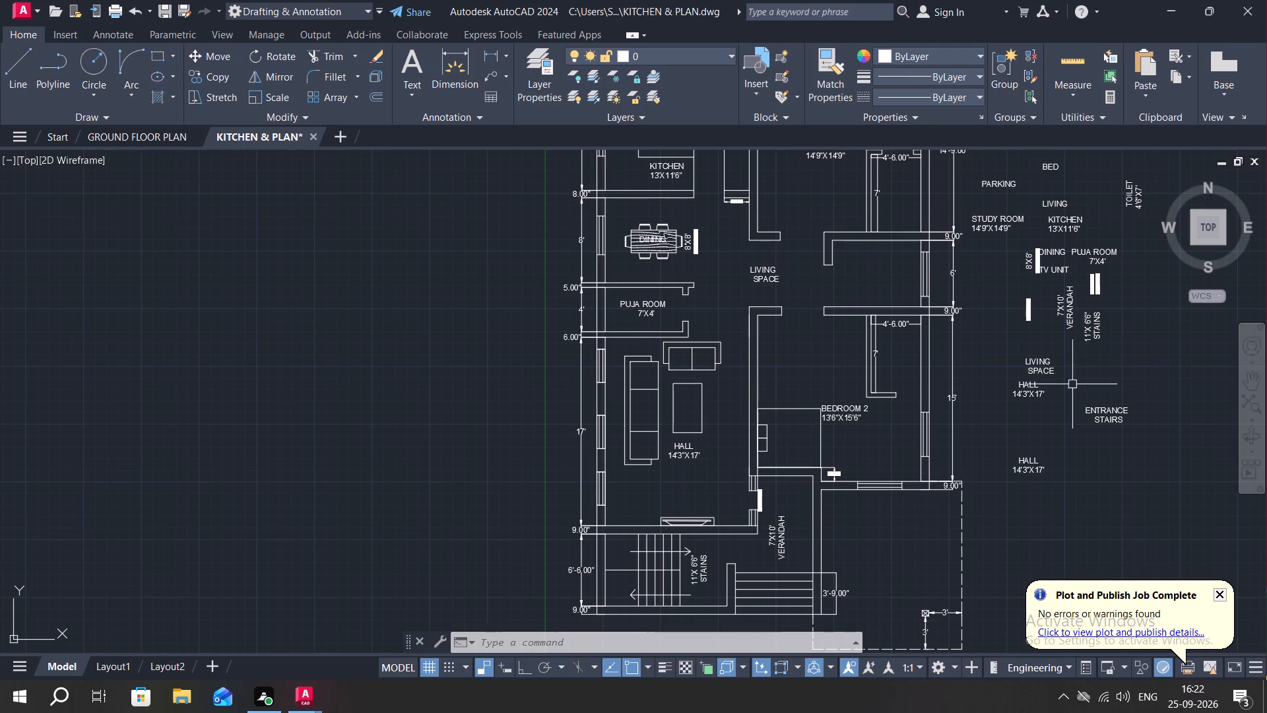
scroll(1016, 294, "up", 1)
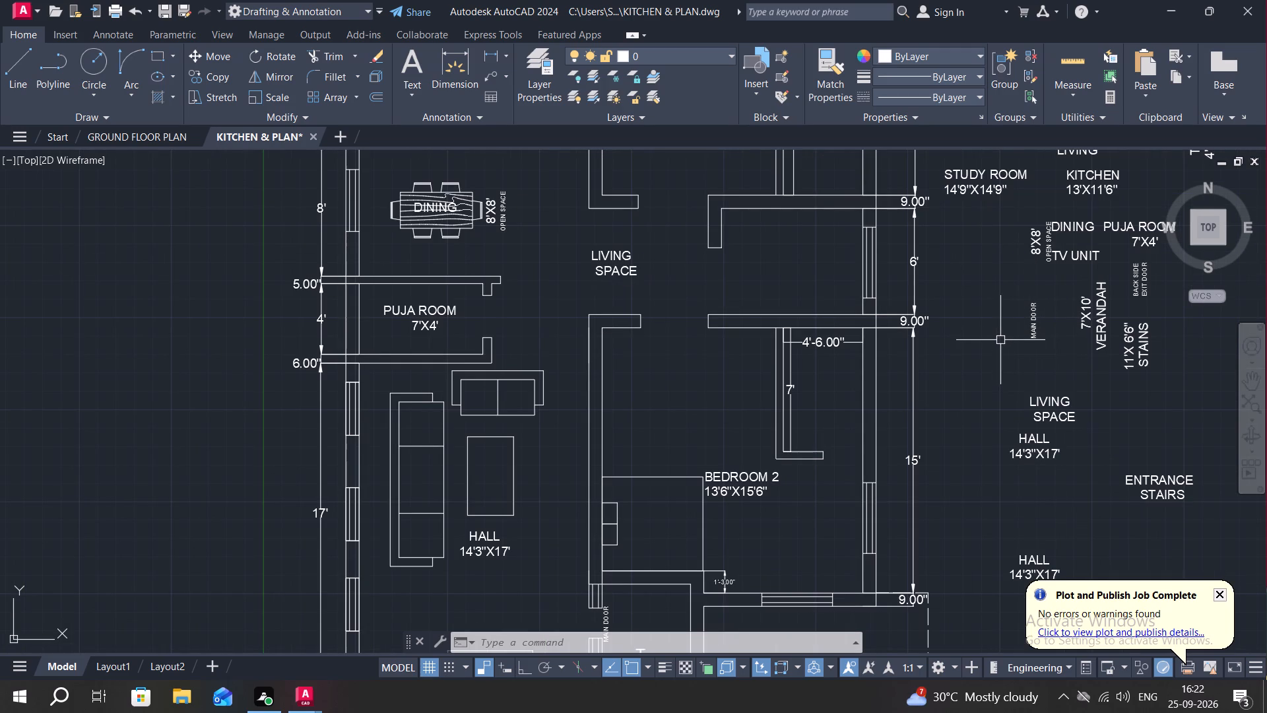
middle_click_drag(998, 341, 892, 347)
middle_click_drag(954, 270, 1023, 435)
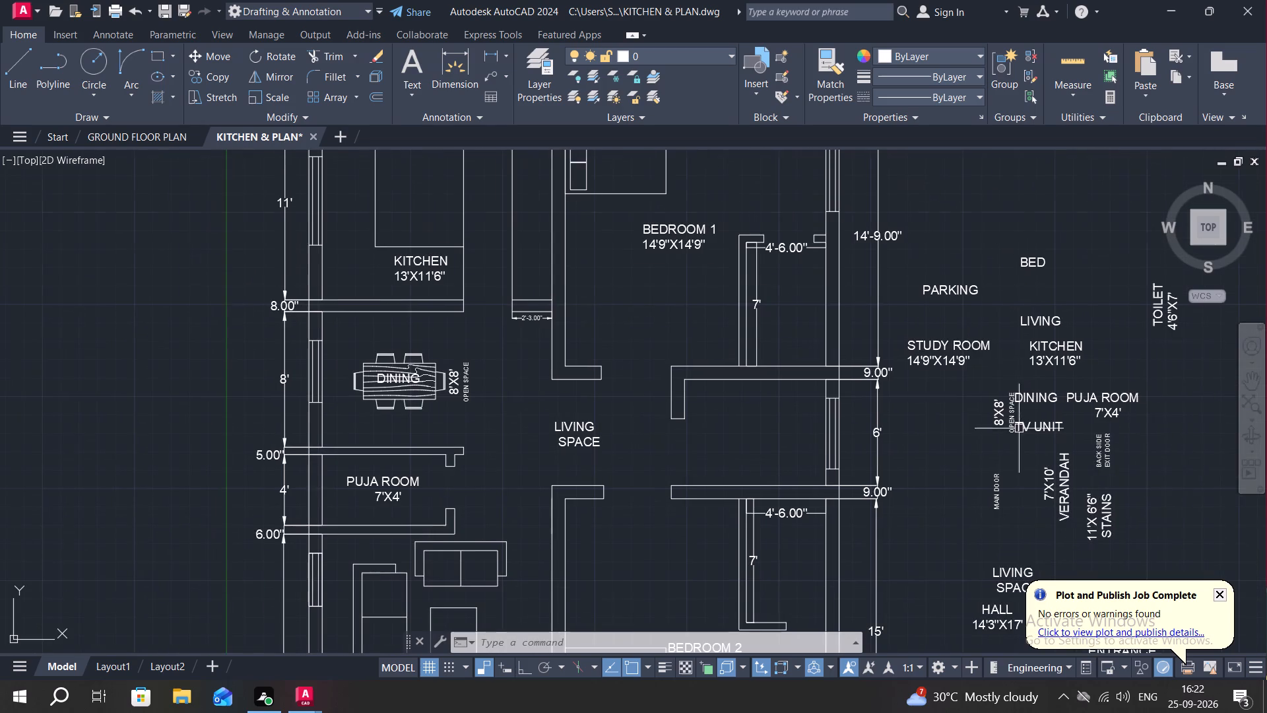
middle_click_drag(1056, 393, 1017, 368)
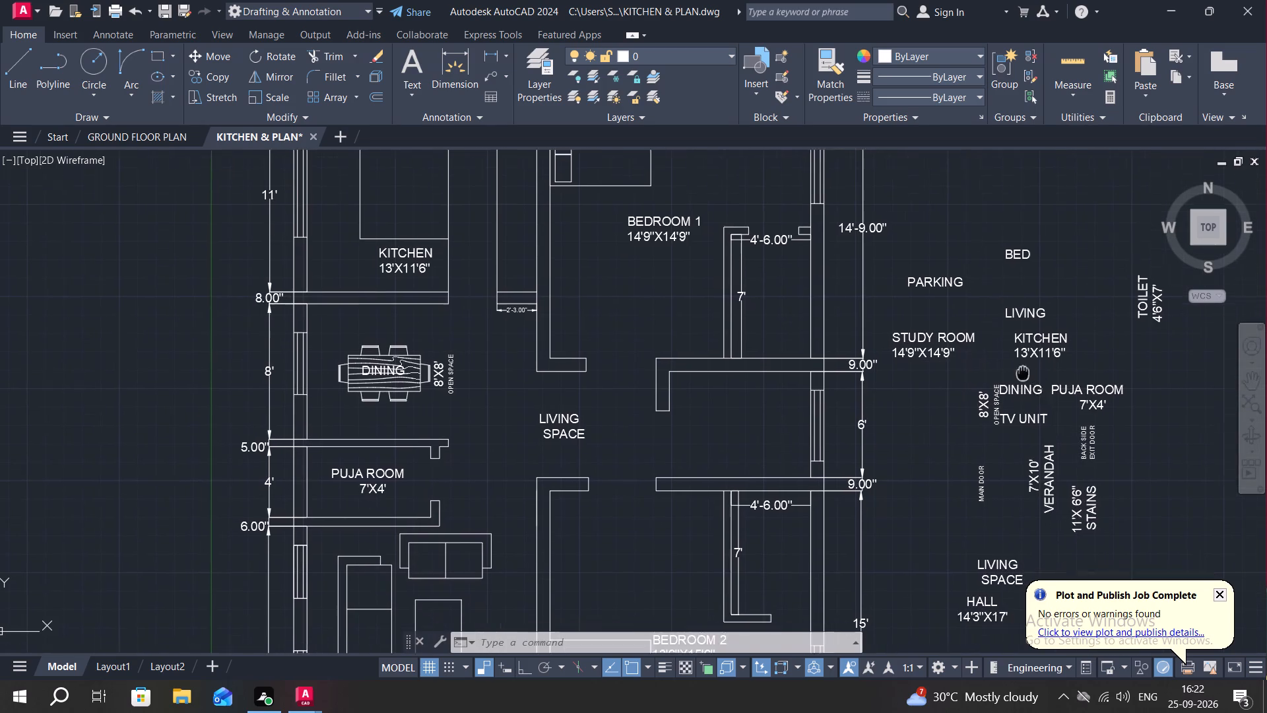
middle_click_drag(1017, 368, 965, 309)
left_click(1012, 323)
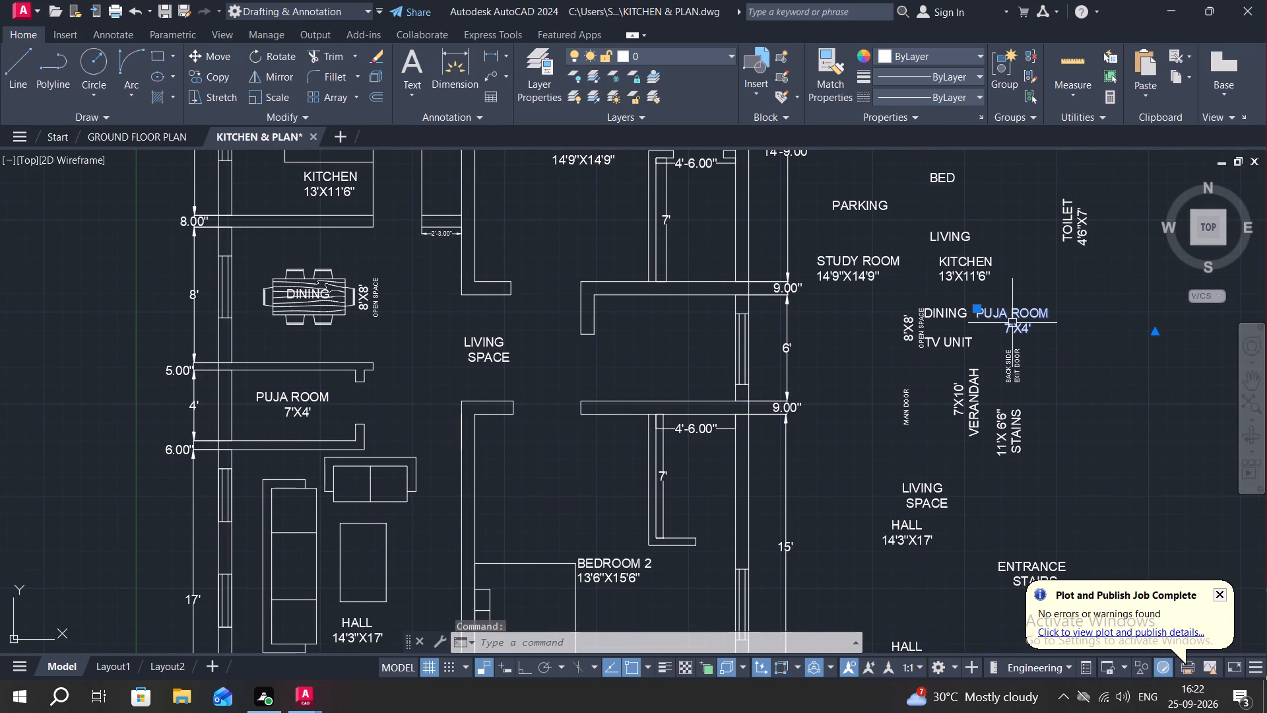
key("Delete")
left_click(940, 315)
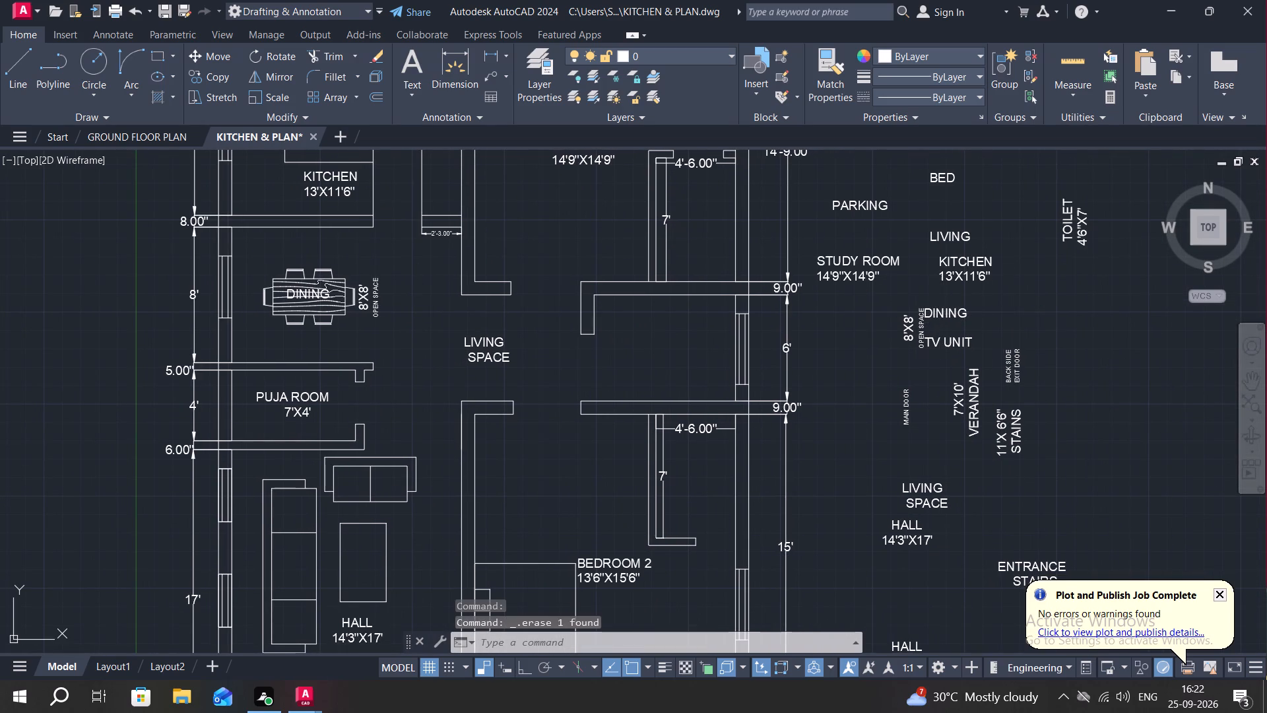
key("Delete")
left_click(918, 326)
key("Delete")
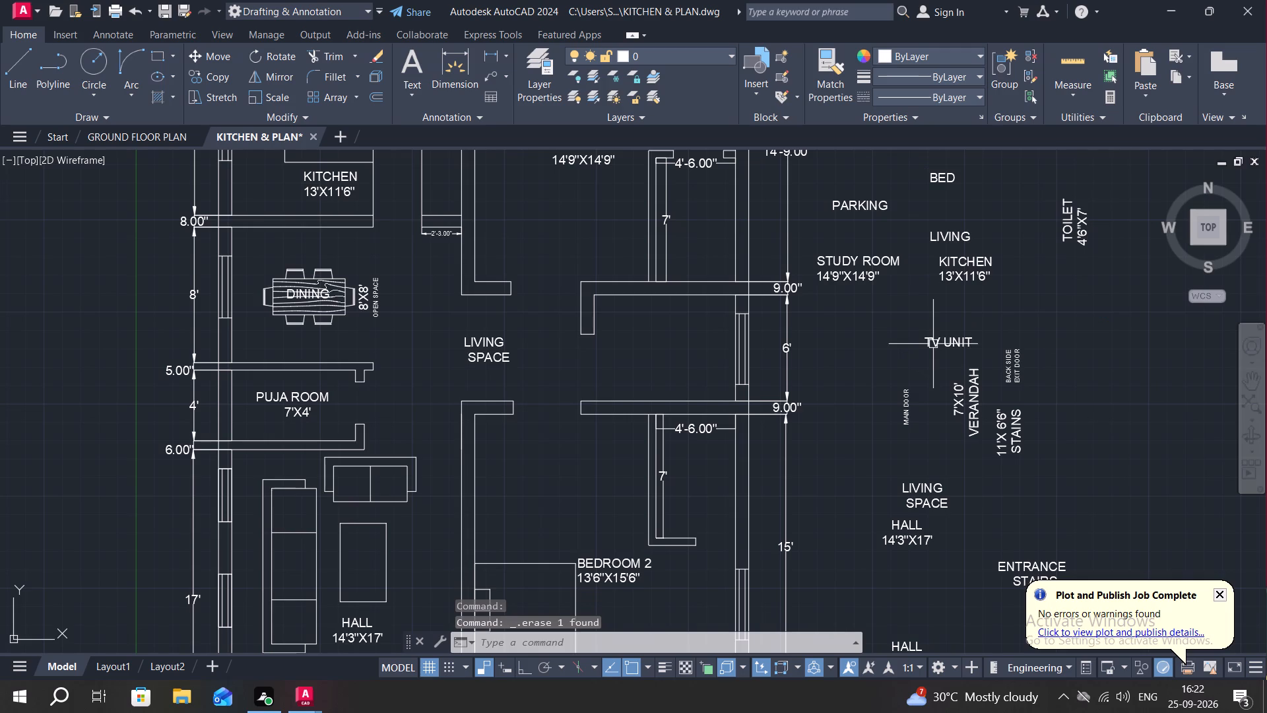
Copy the TV UNIT label from the spare labels to just above the TV unit on the hall's lower wall.
type("CP")
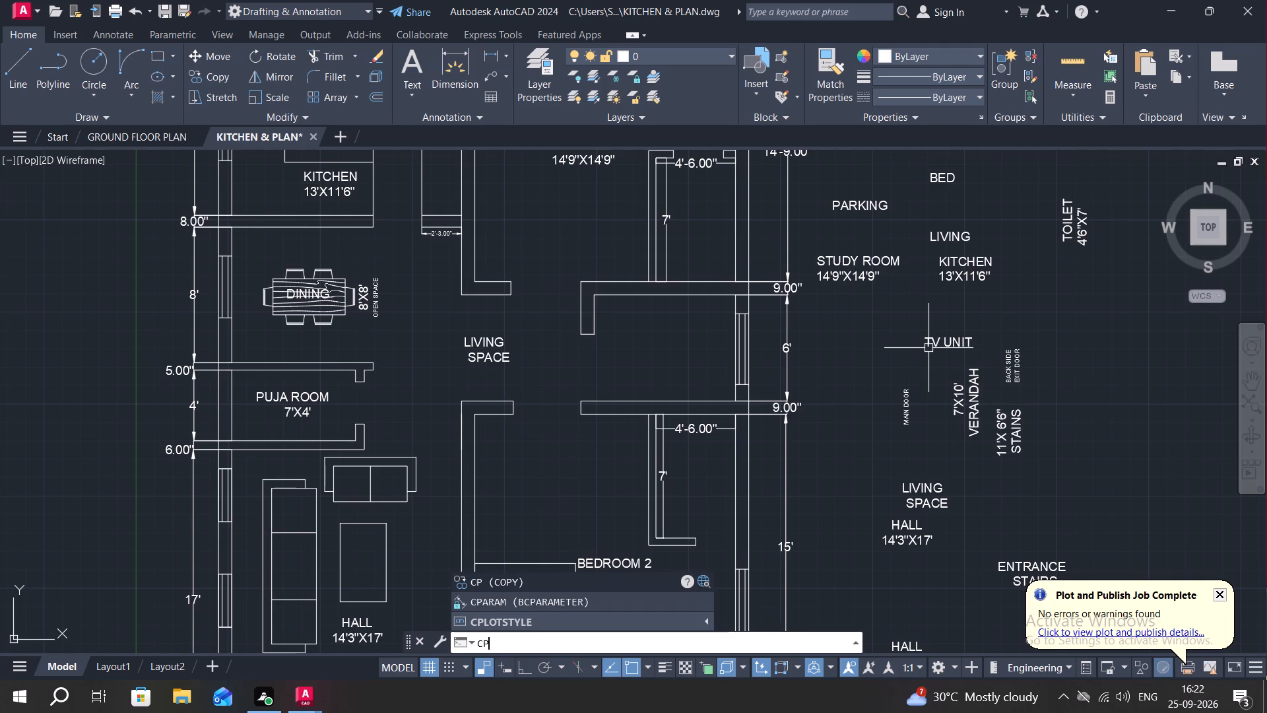
key("BackSpace")
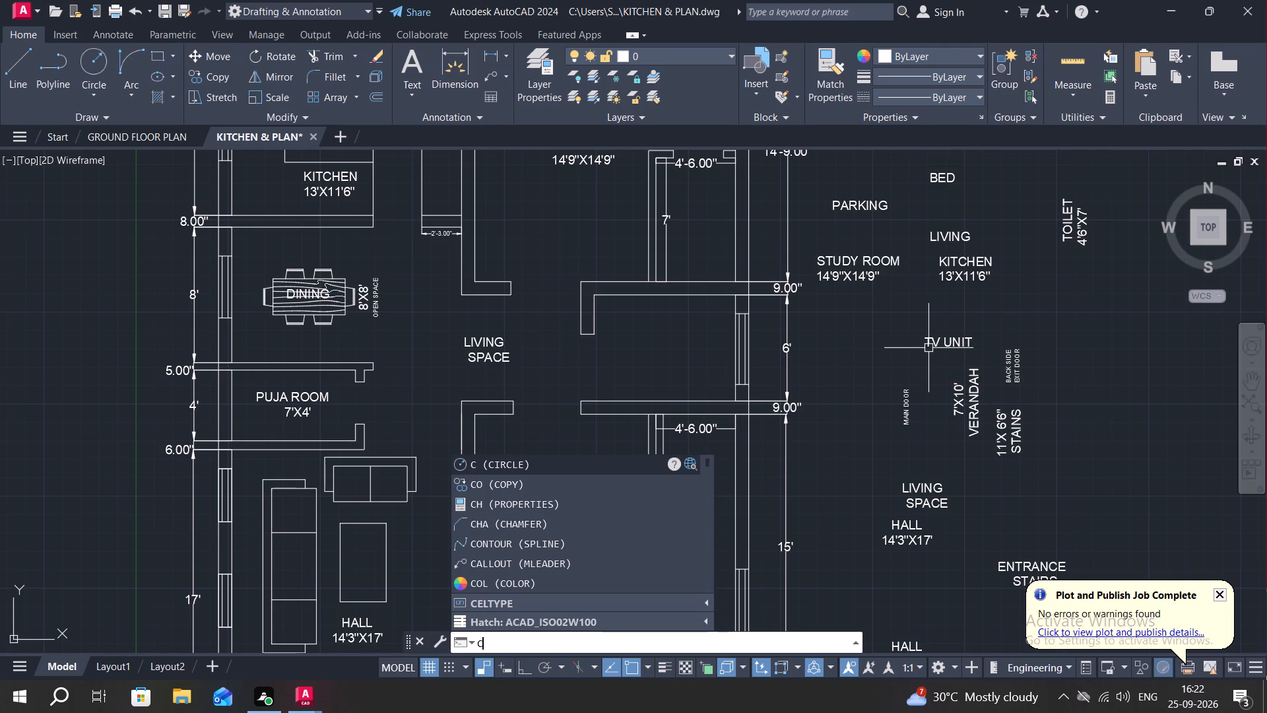
key("o")
key("space")
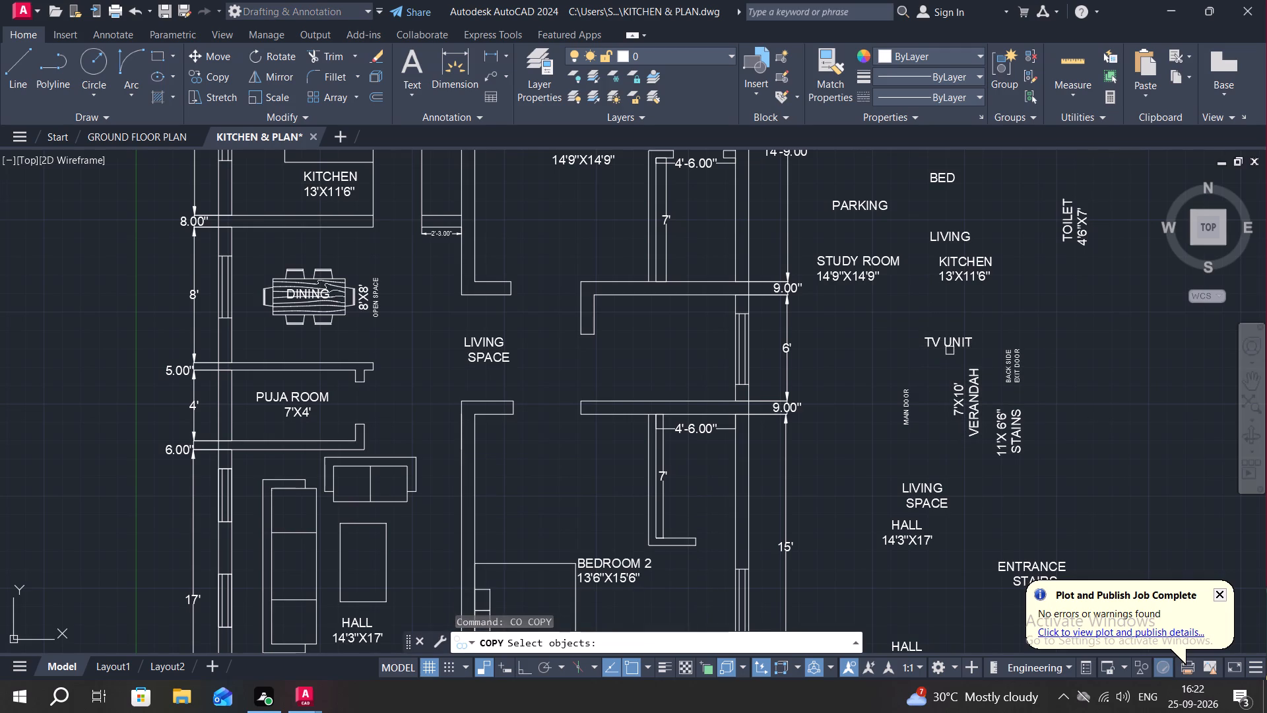
left_click(946, 345)
right_click(942, 344)
left_click(941, 341)
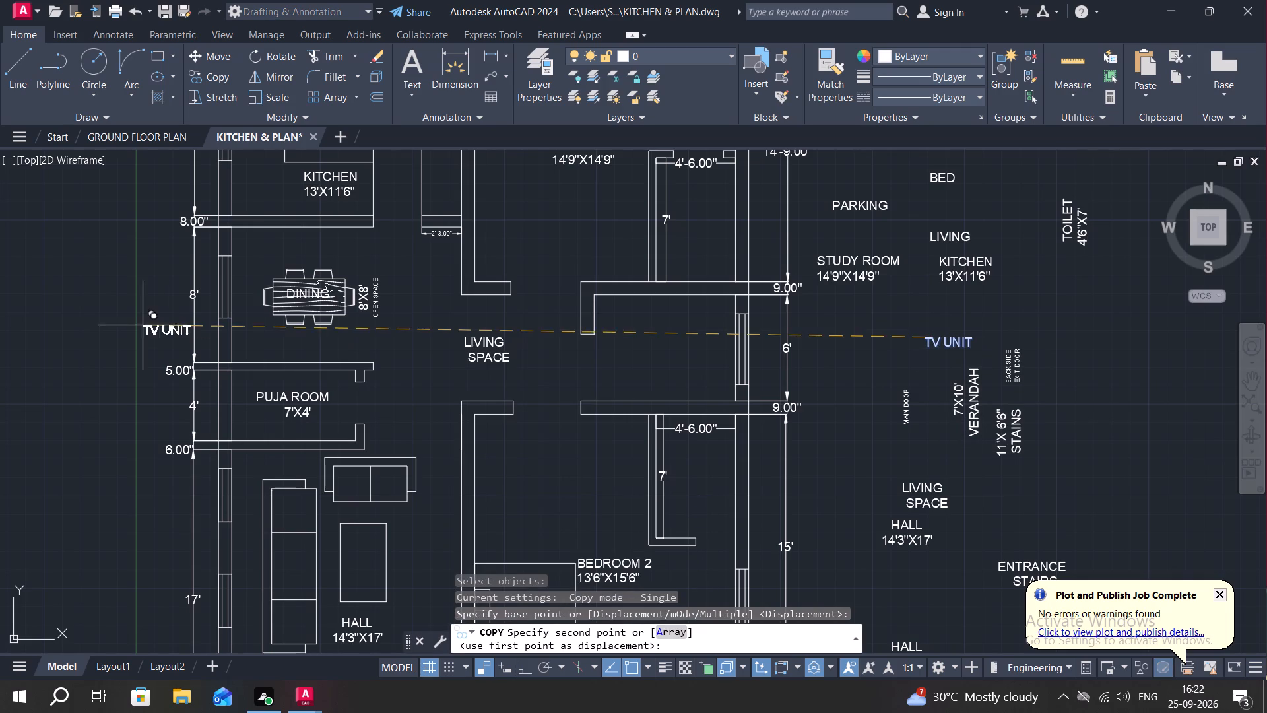
middle_click_drag(327, 480, 421, 294)
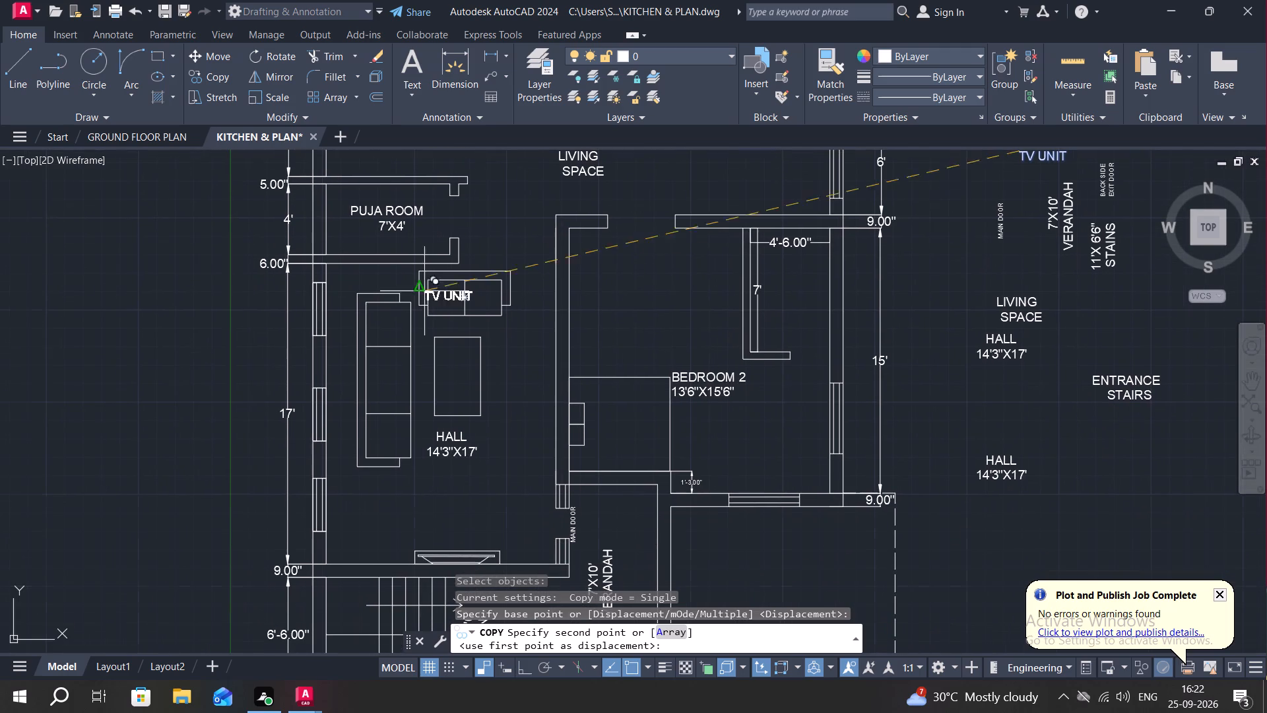
scroll(429, 537, "up", 3)
middle_click_drag(436, 535, 385, 366)
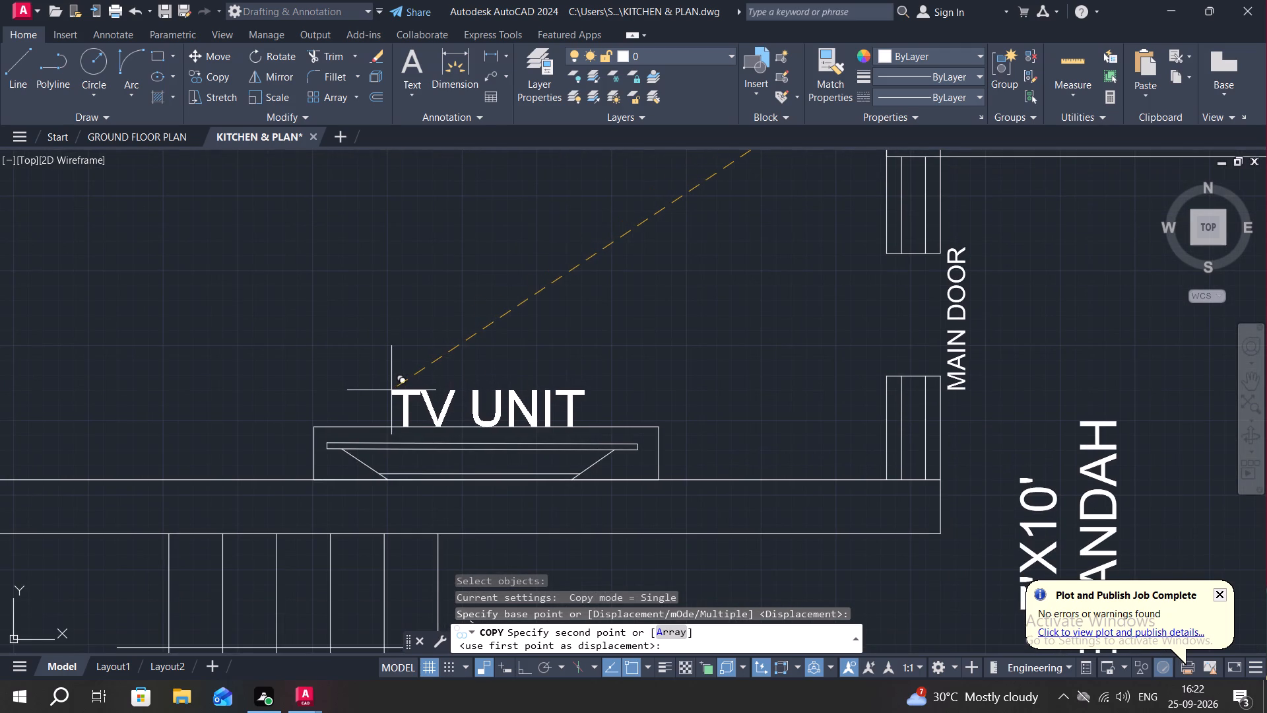
left_click(391, 390)
Copy the TOILET 4'6"X7' label from the spare labels into the toilet of Bedroom 2.
scroll(453, 362, "down", 3)
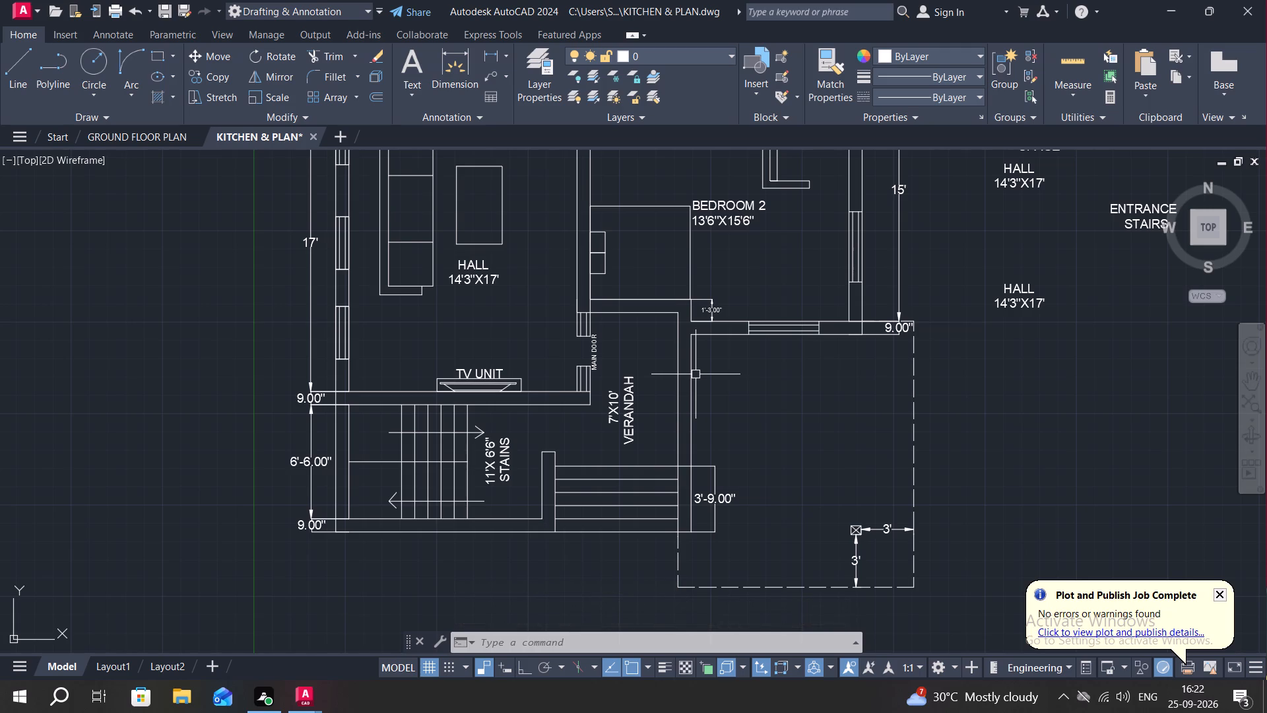
middle_click_drag(1000, 213, 860, 518)
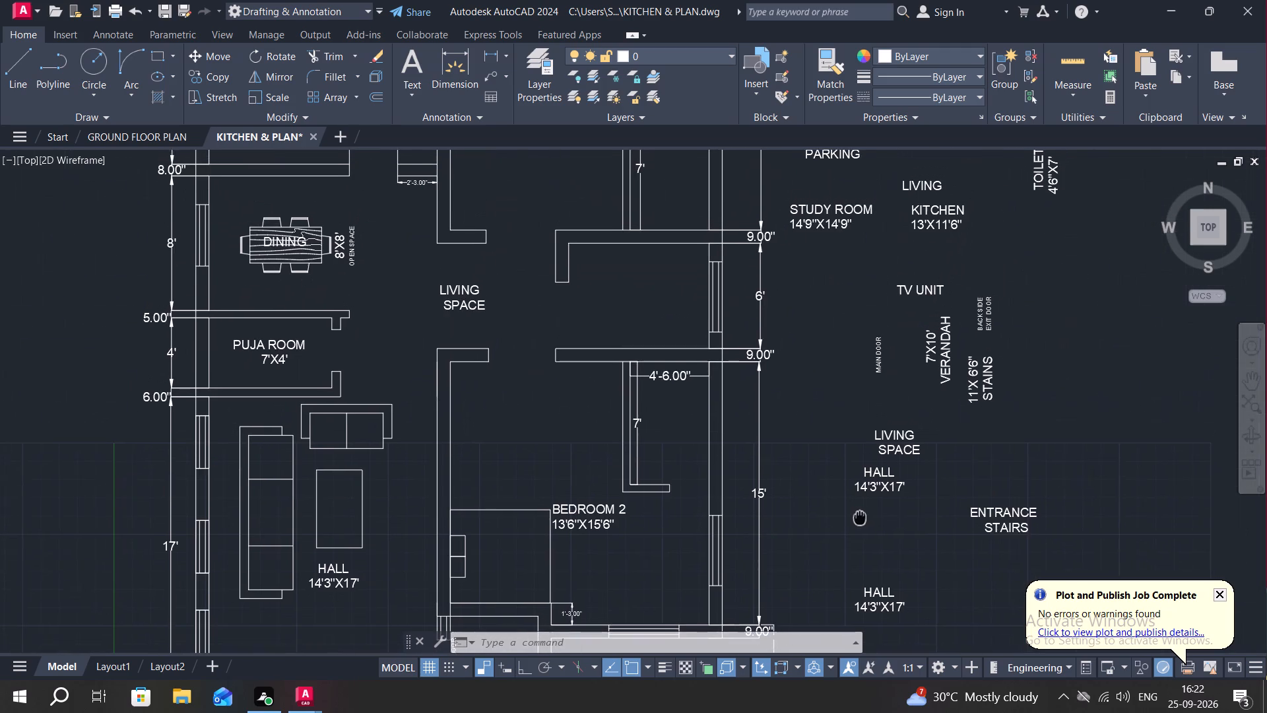
middle_click_drag(860, 518, 855, 518)
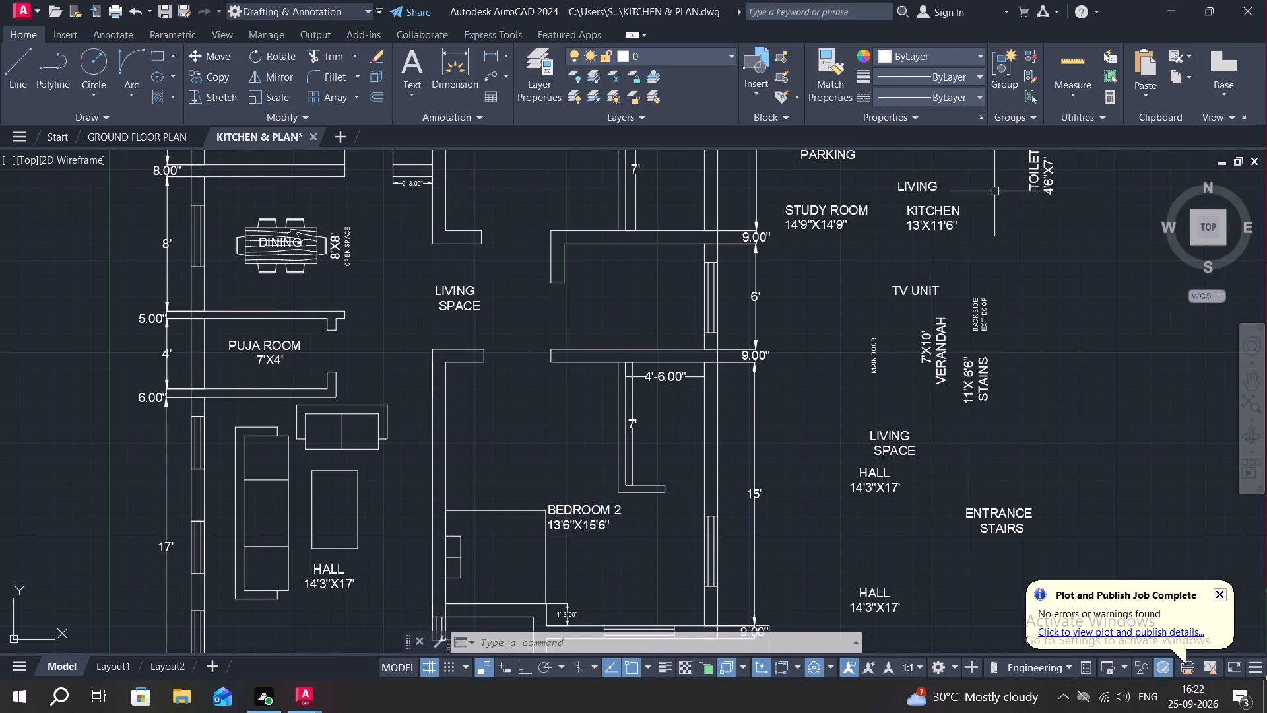
type("CO")
key("space")
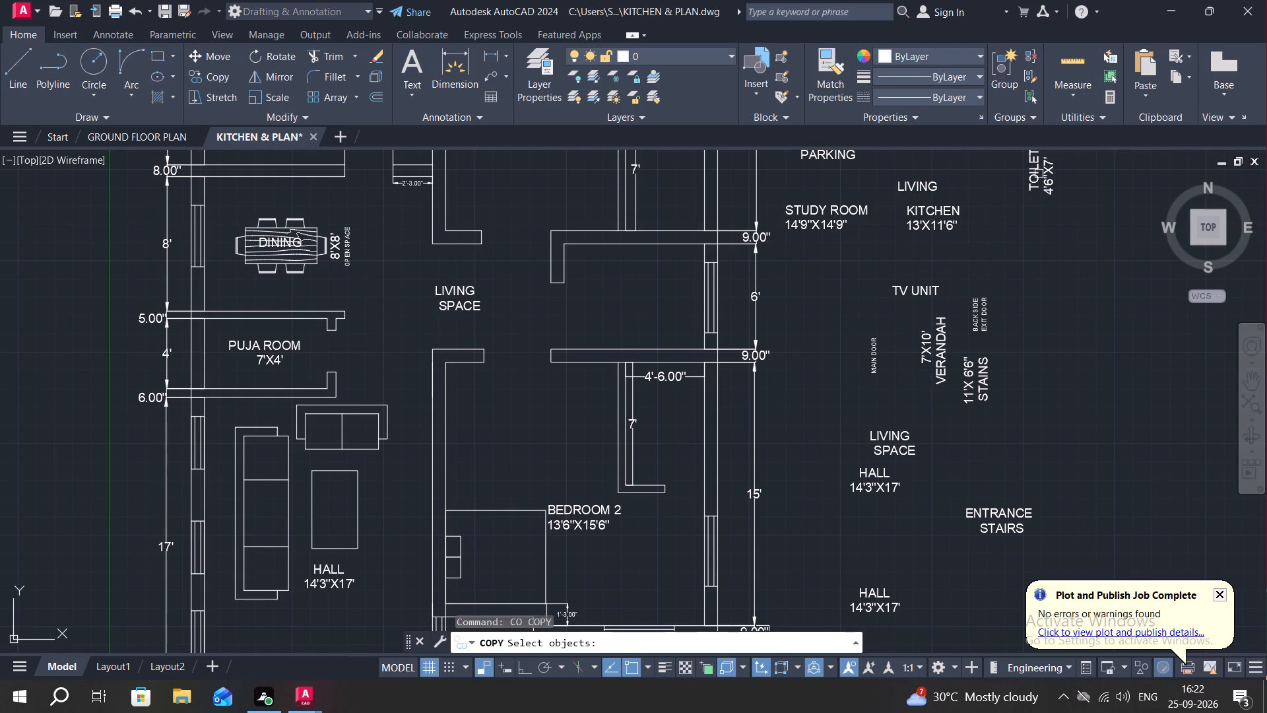
left_click(1041, 173)
right_click(1039, 171)
left_click(1039, 171)
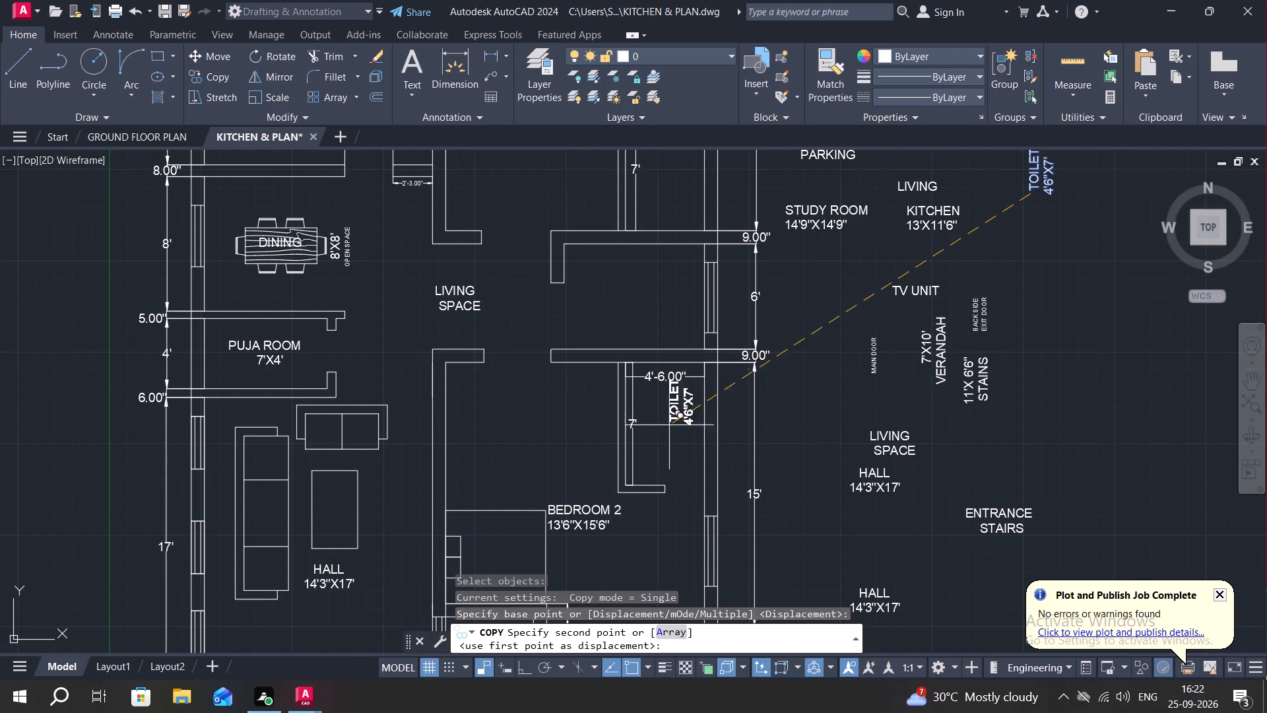
left_click(653, 440)
Copy the TOILET 4'6"X7' label from Bedroom 2's toilet into the toilet of Bedroom 1.
key("space")
left_click(658, 420)
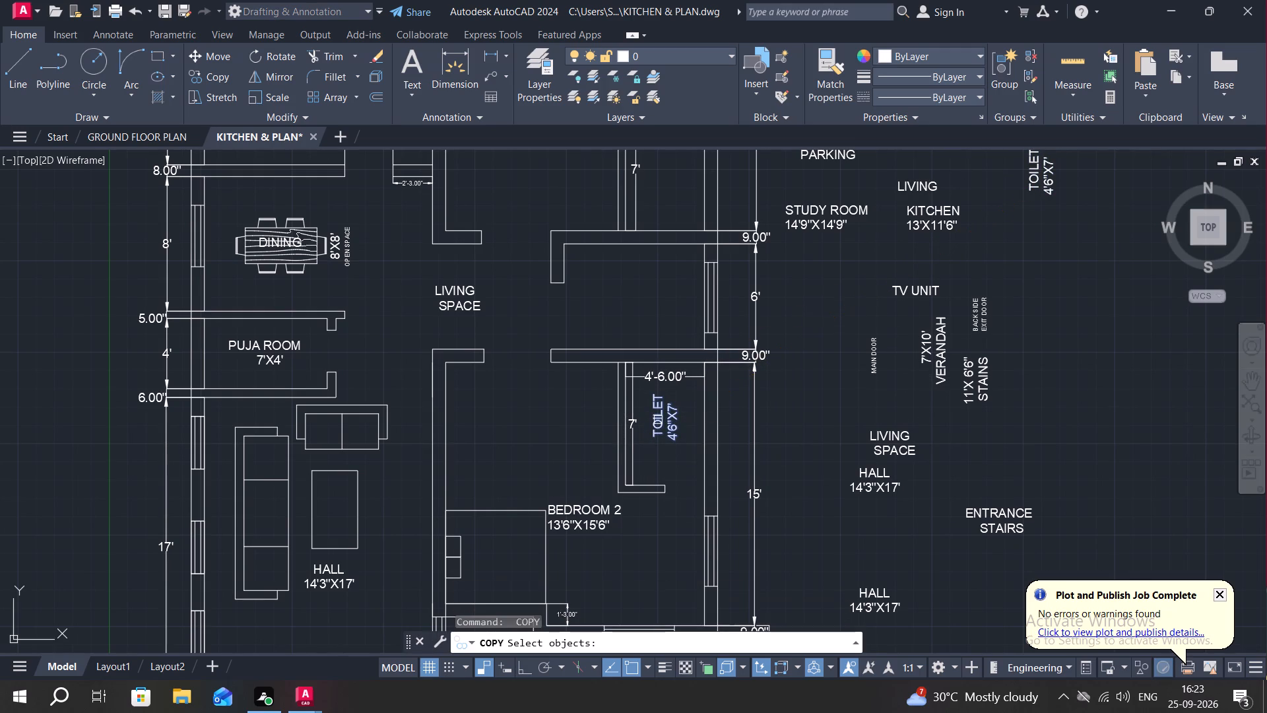
right_click(658, 420)
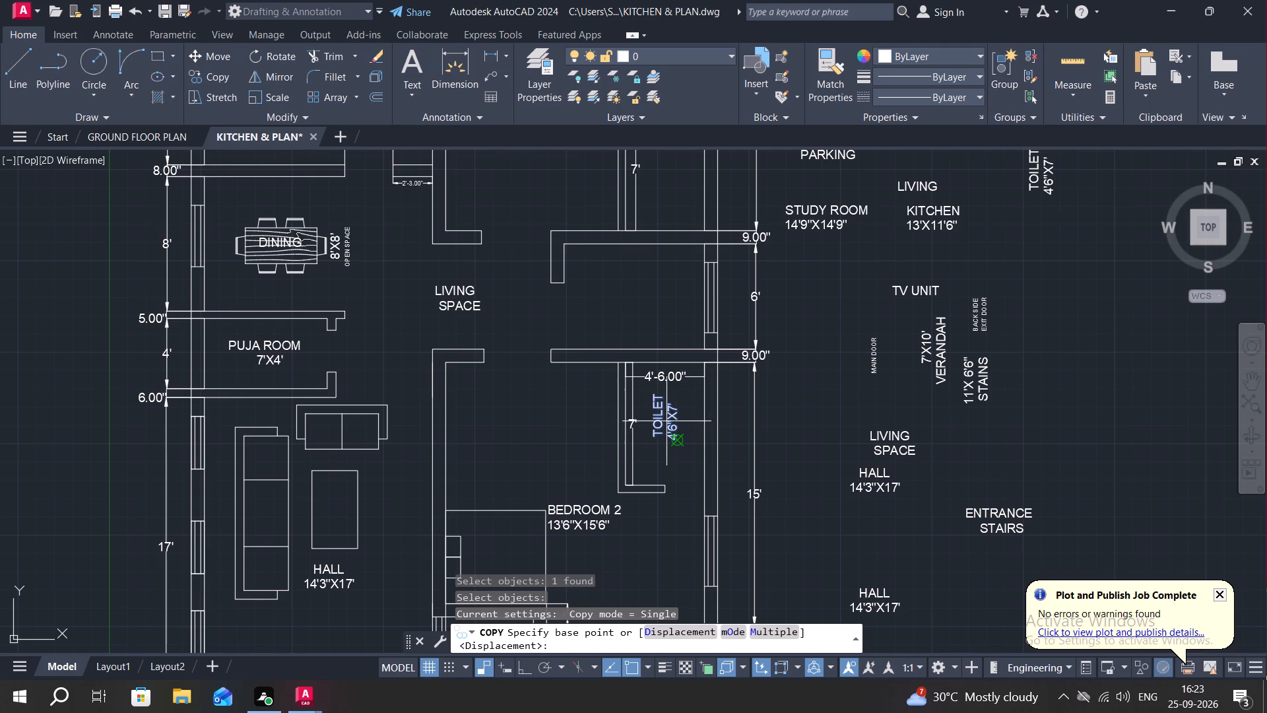
left_click(666, 421)
middle_click_drag(670, 316, 723, 592)
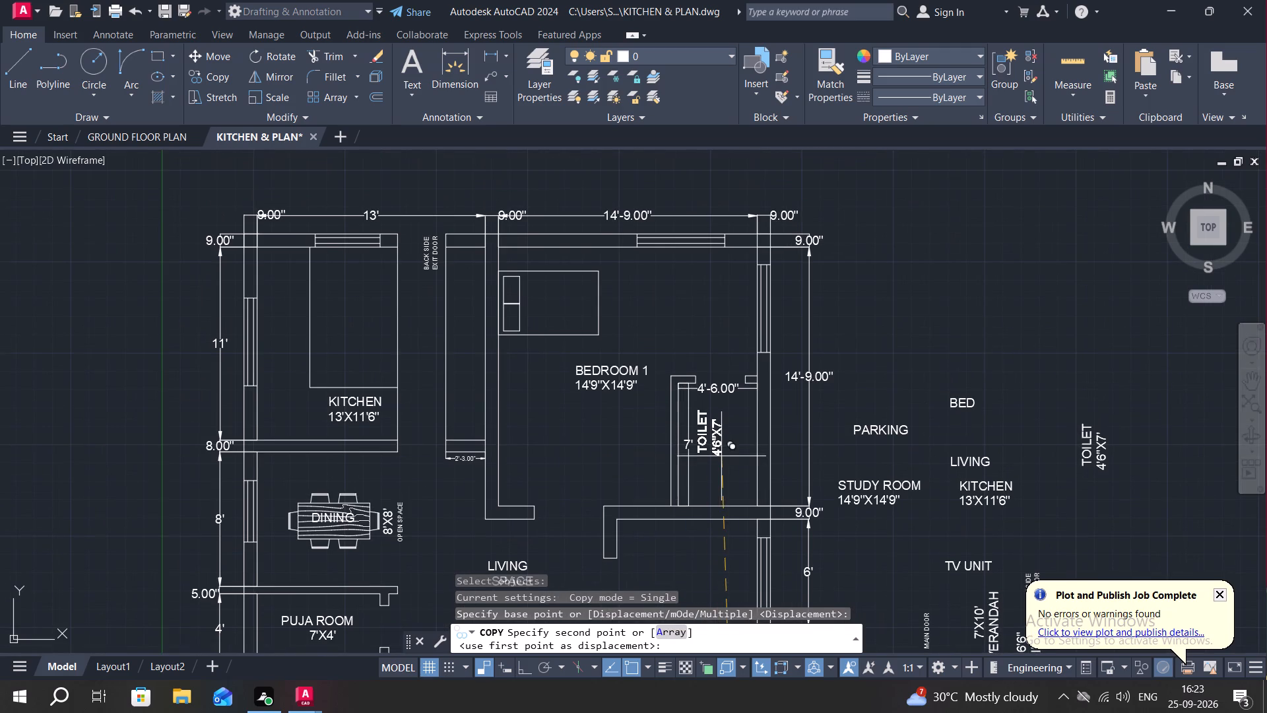
left_click(730, 469)
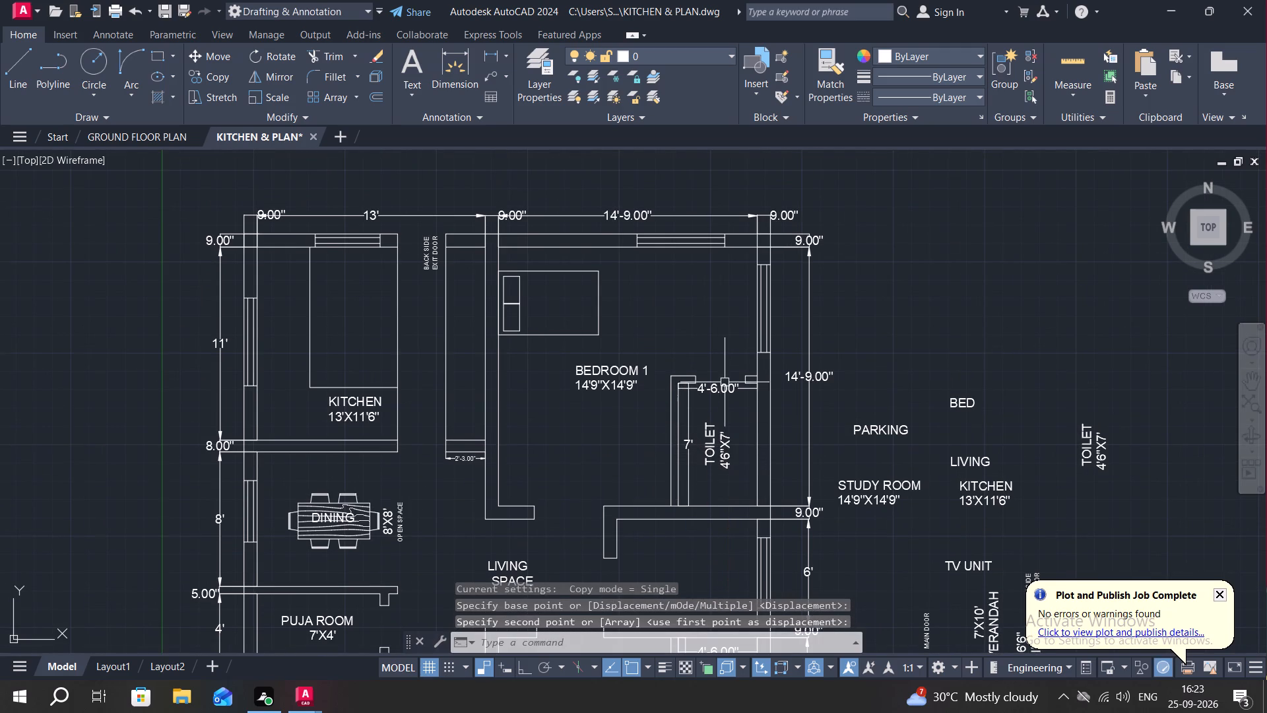
Delete the 4'-6.00" width dimension at the top of Bedroom 1's toilet.
left_click(723, 389)
key("Delete")
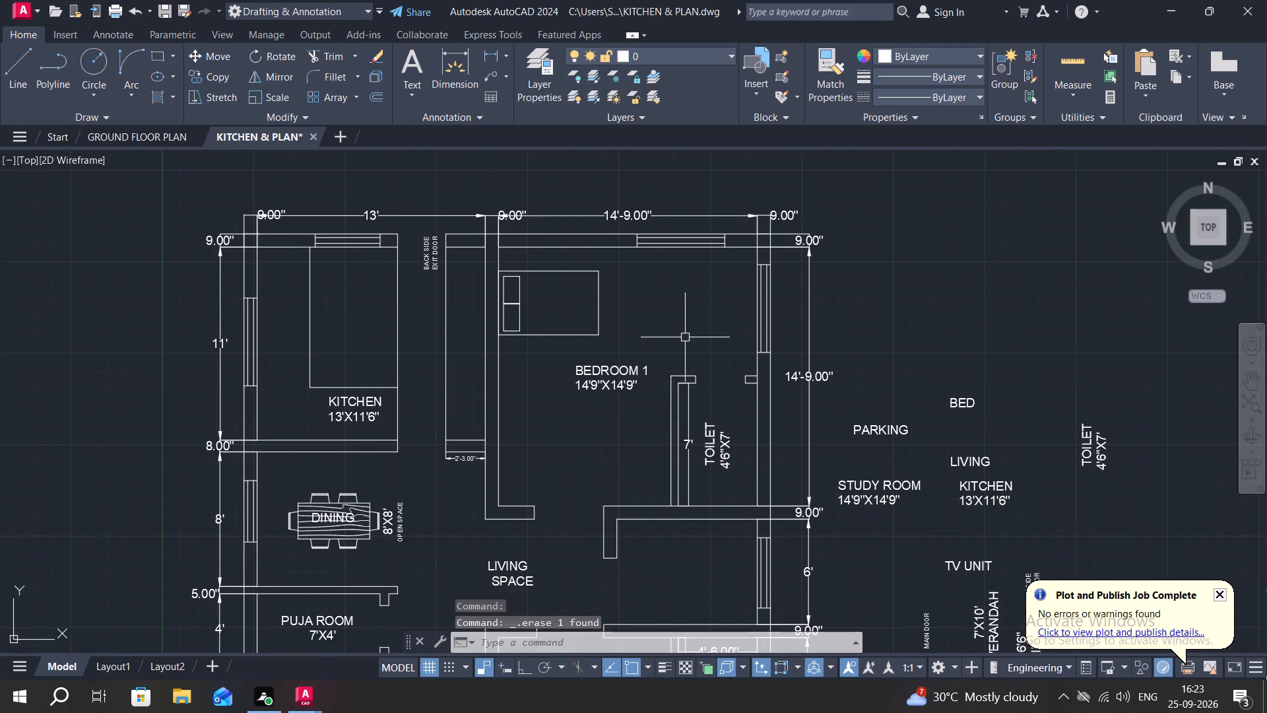
Copy the STUDY ROOM 14'9"X14'9" label from the spare labels into the room between the two bedrooms.
middle_click_drag(684, 335, 735, 156)
middle_click_drag(719, 412, 703, 402)
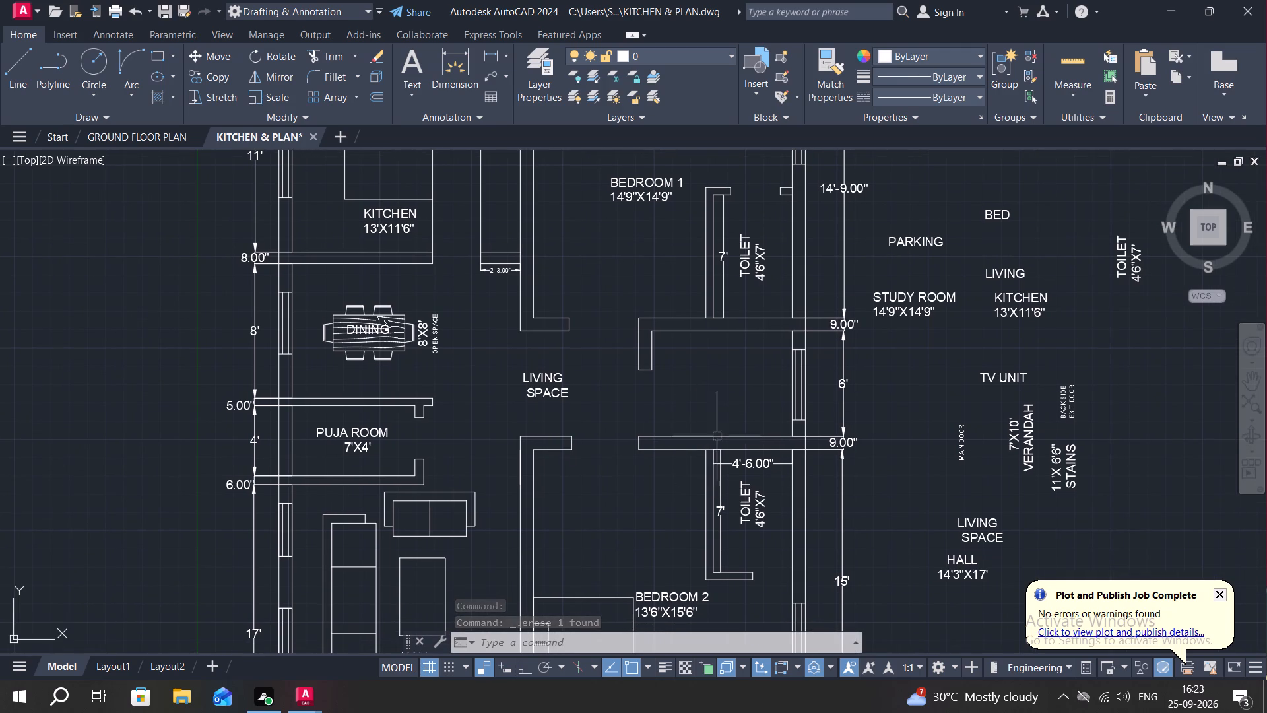
type("CO")
key("space")
left_click(901, 300)
right_click(901, 300)
left_click_drag(900, 300, 894, 300)
left_click(682, 366)
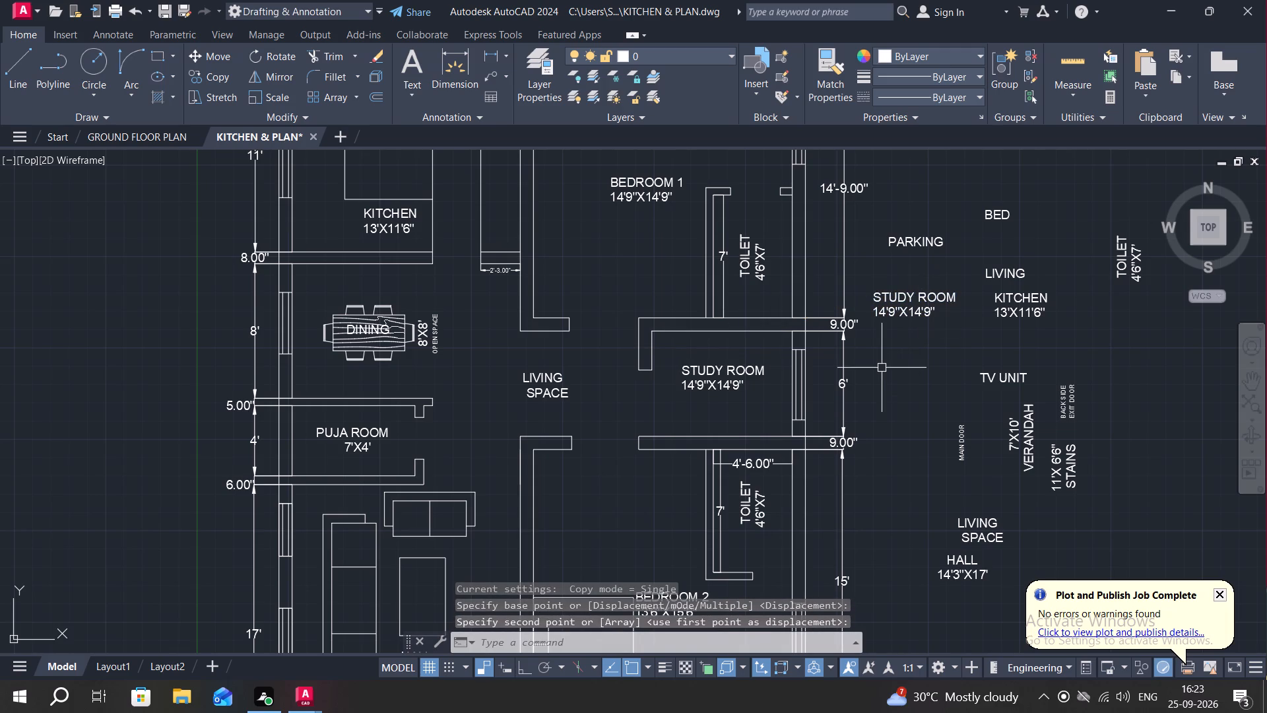
Rotate the BED label among the spare labels by 90 degrees so it reads vertically upward.
middle_click_drag(696, 391, 882, 352)
scroll(789, 372, "down", 1)
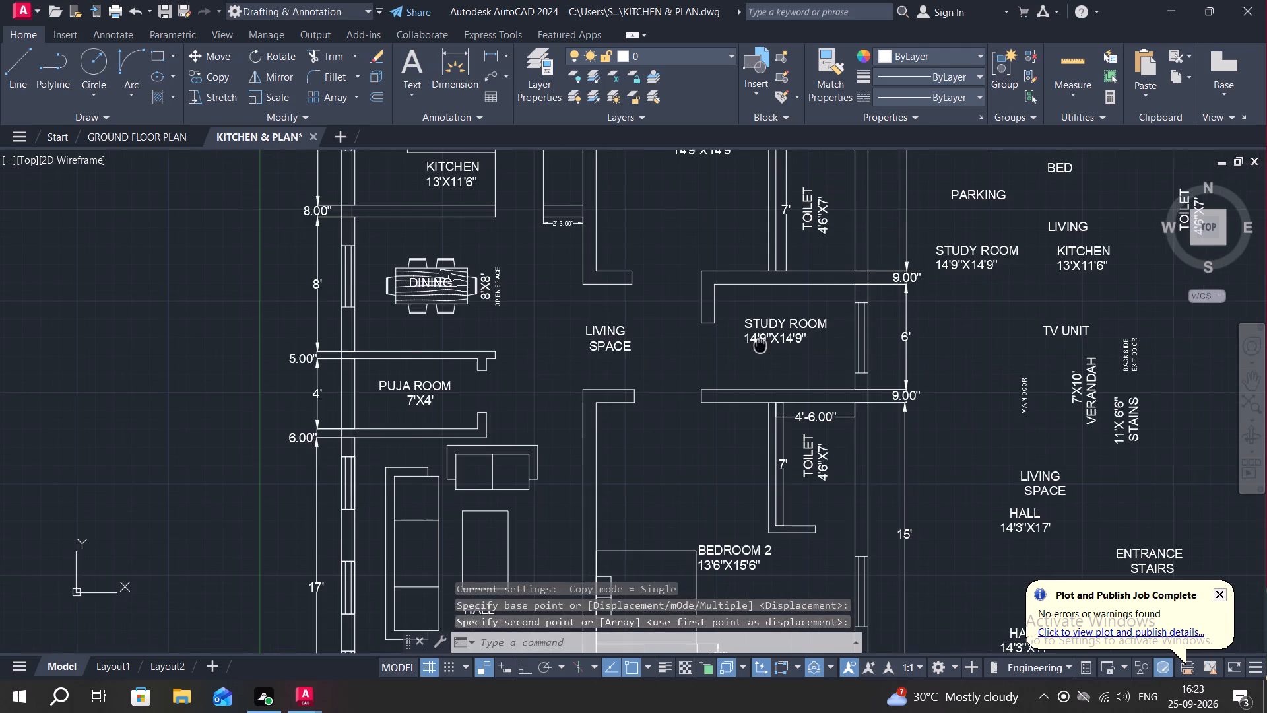
scroll(795, 372, "down", 1)
scroll(787, 277, "down", 1)
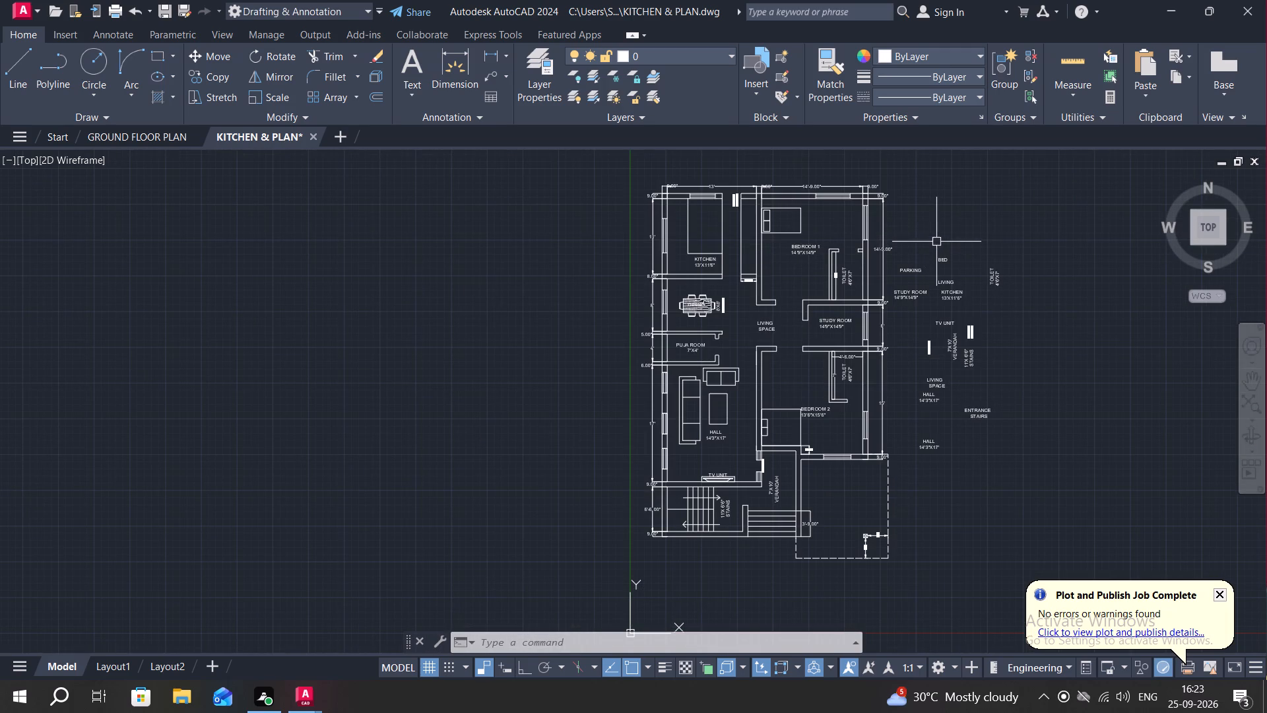
scroll(936, 241, "up", 3)
type("RO")
key("space")
left_click(942, 270)
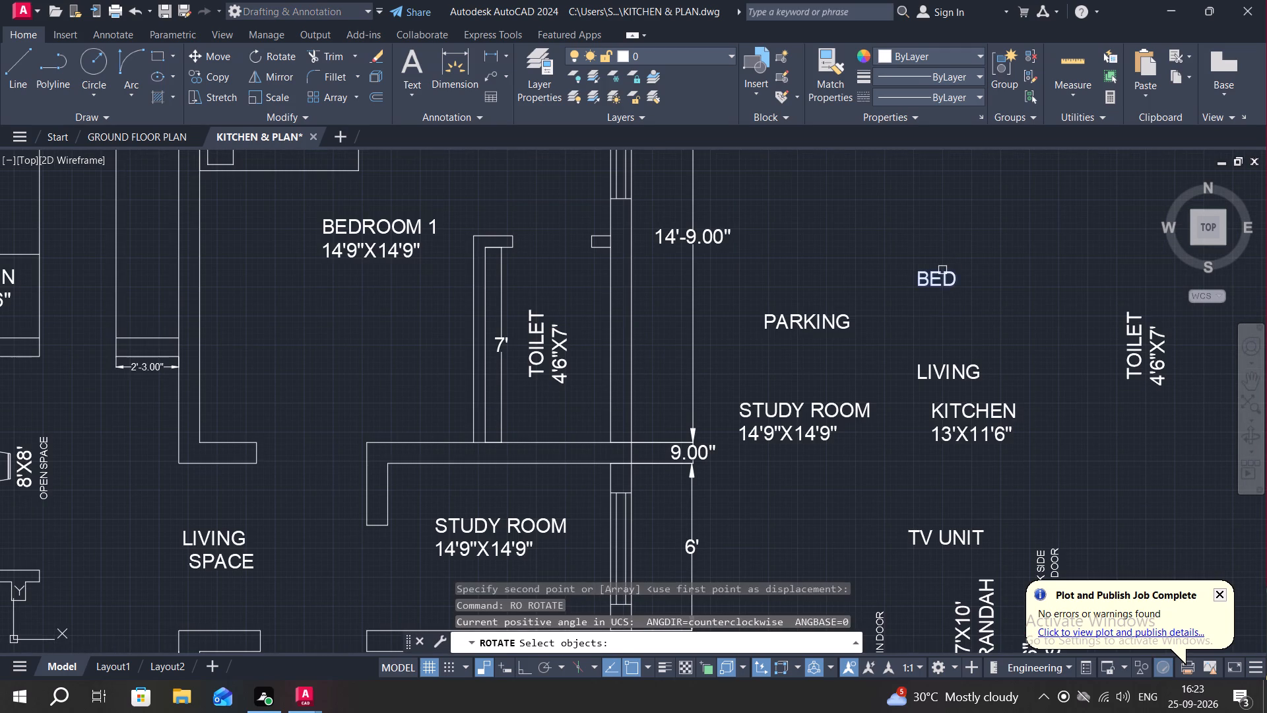
right_click(942, 270)
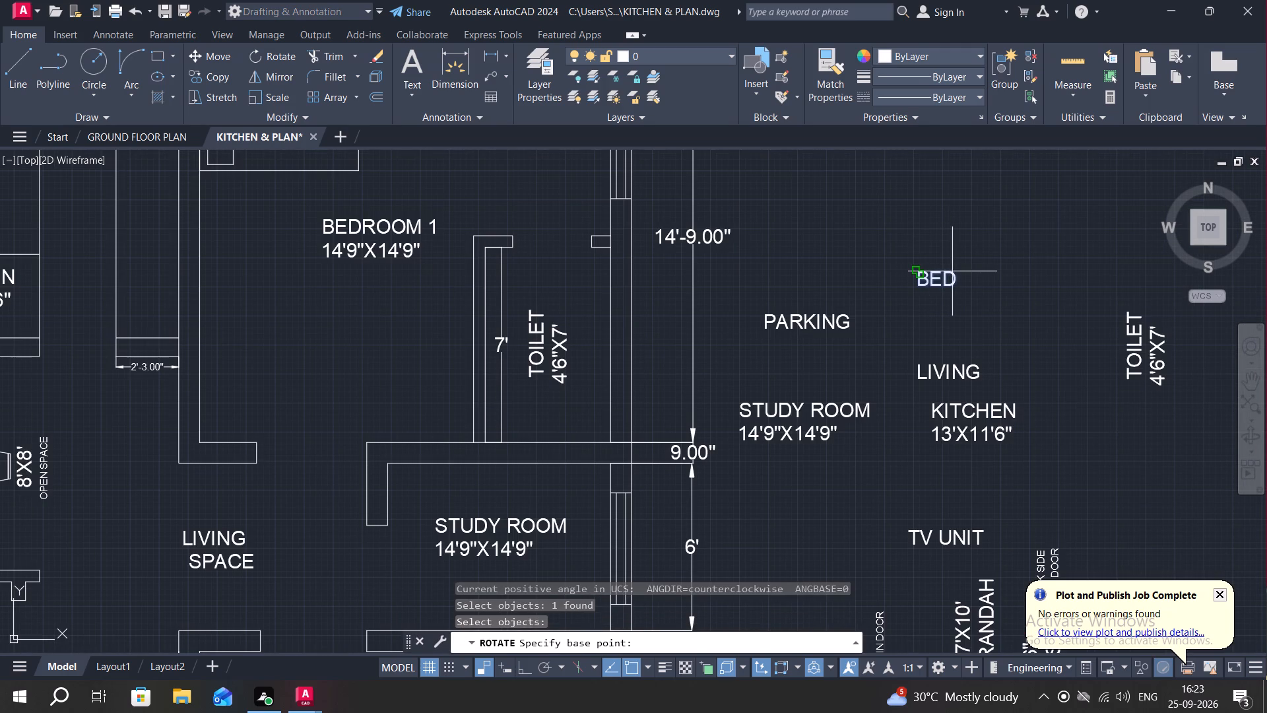
left_click(953, 272)
key("F8")
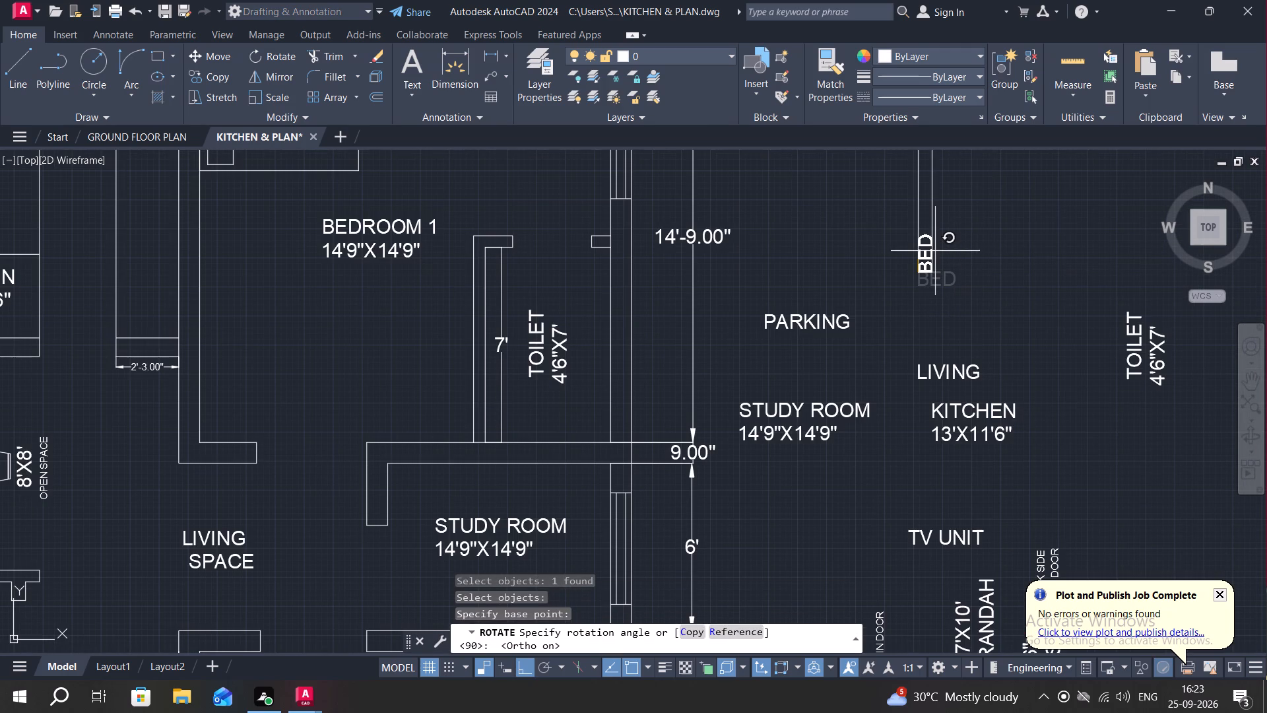
left_click(935, 251)
Copy the rotated BED label from the spare labels onto the bed in Bedroom 1.
type("CO")
key("space")
left_click(919, 260)
right_click(923, 259)
left_click(923, 259)
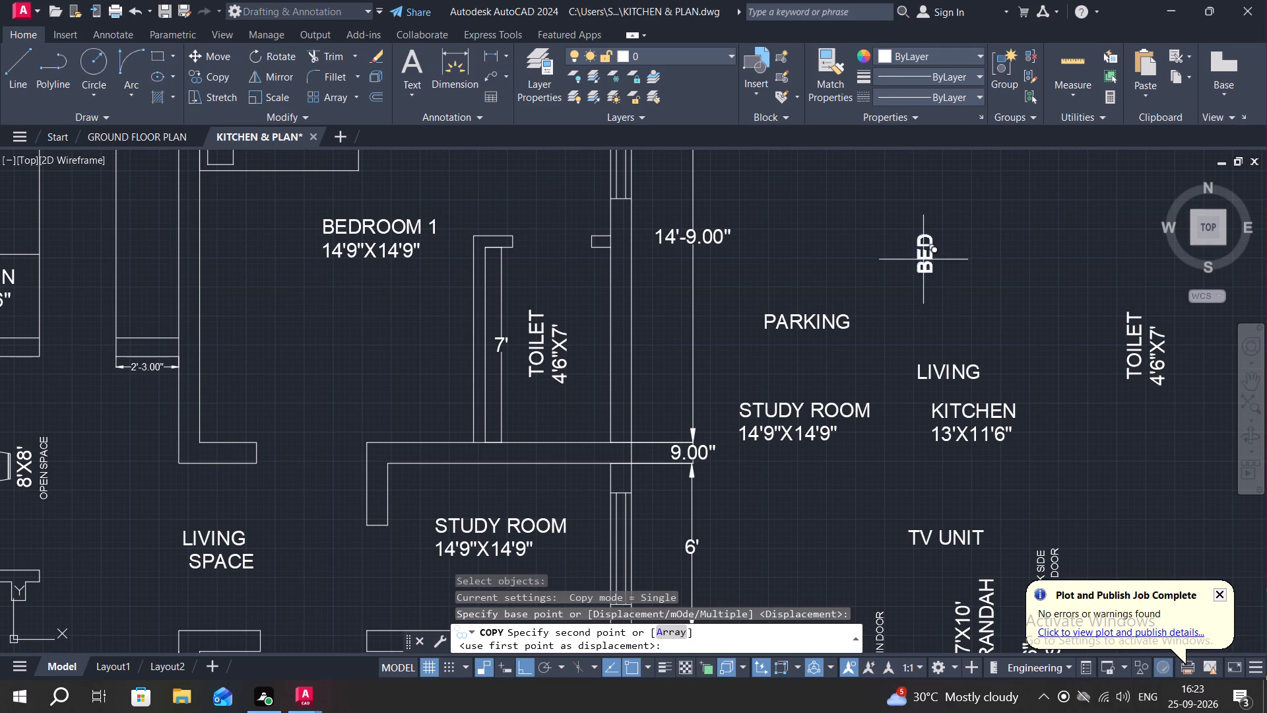
key("F8")
middle_click_drag(341, 254, 394, 323)
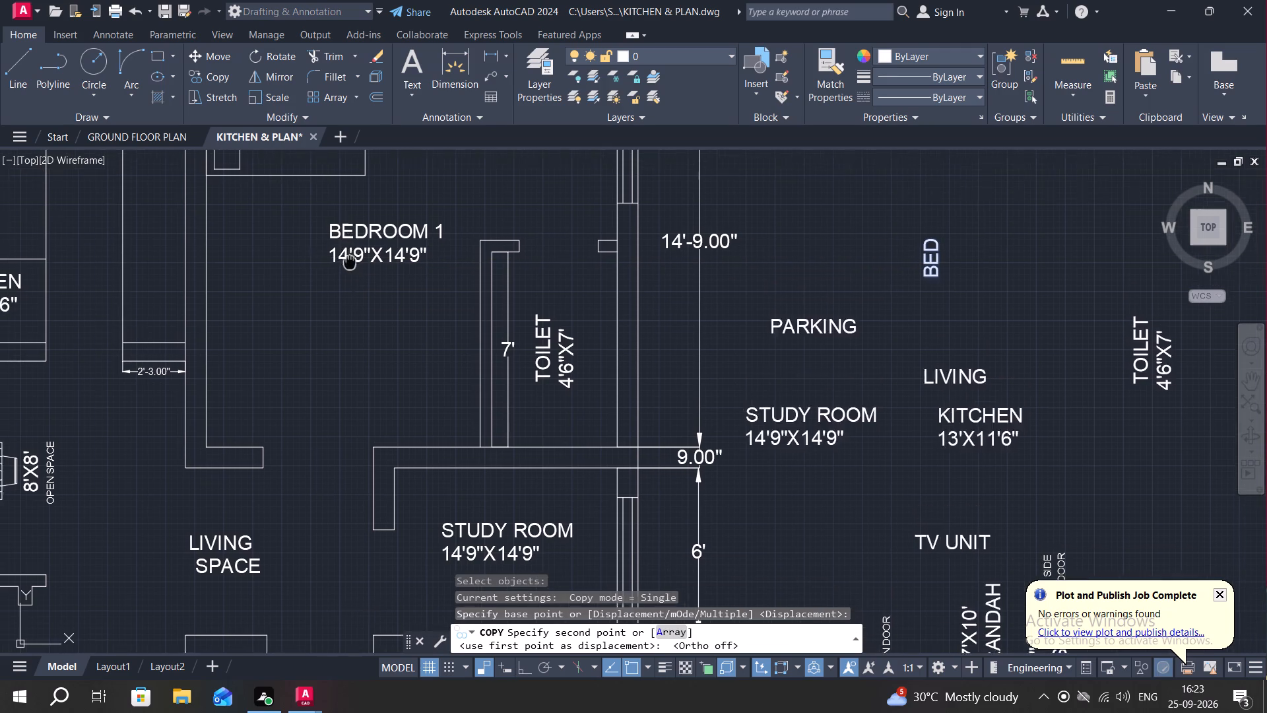
middle_click_drag(394, 323, 409, 358)
left_click(389, 230)
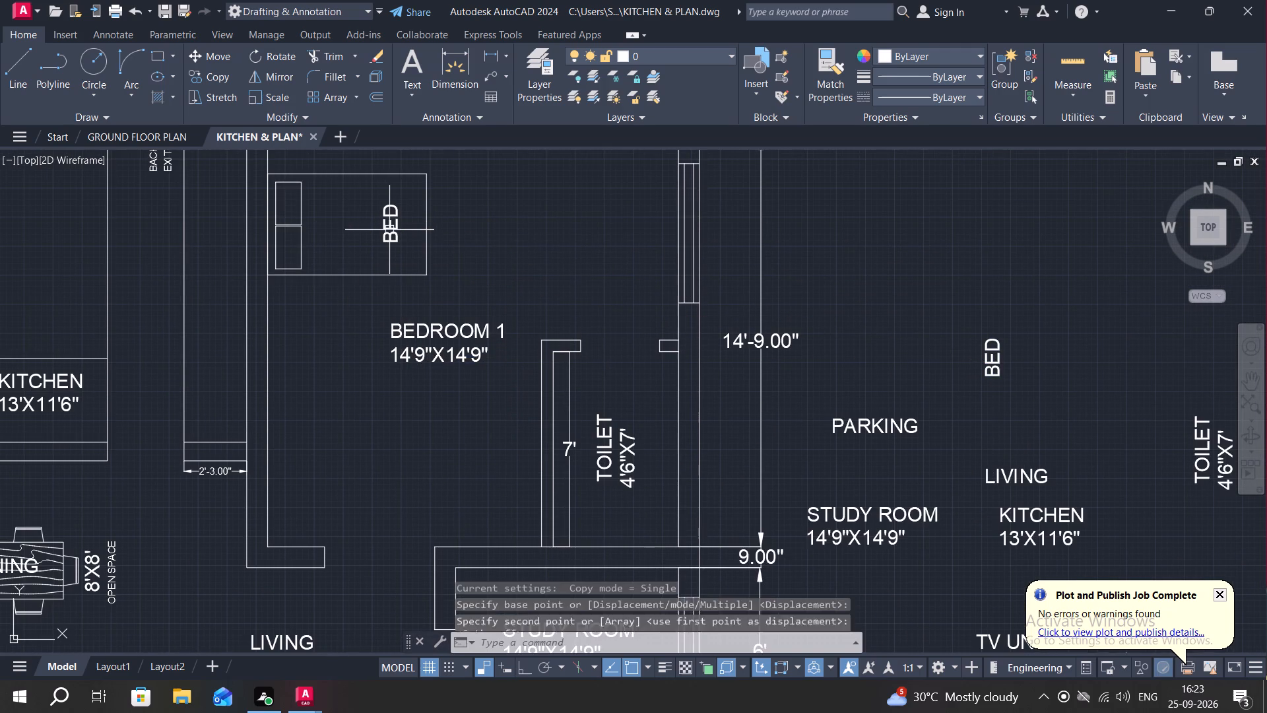
Copy the BED label from Bedroom 1's bed onto the bed in Bedroom 2.
key("space")
left_click(395, 228)
right_click(395, 228)
left_click(394, 228)
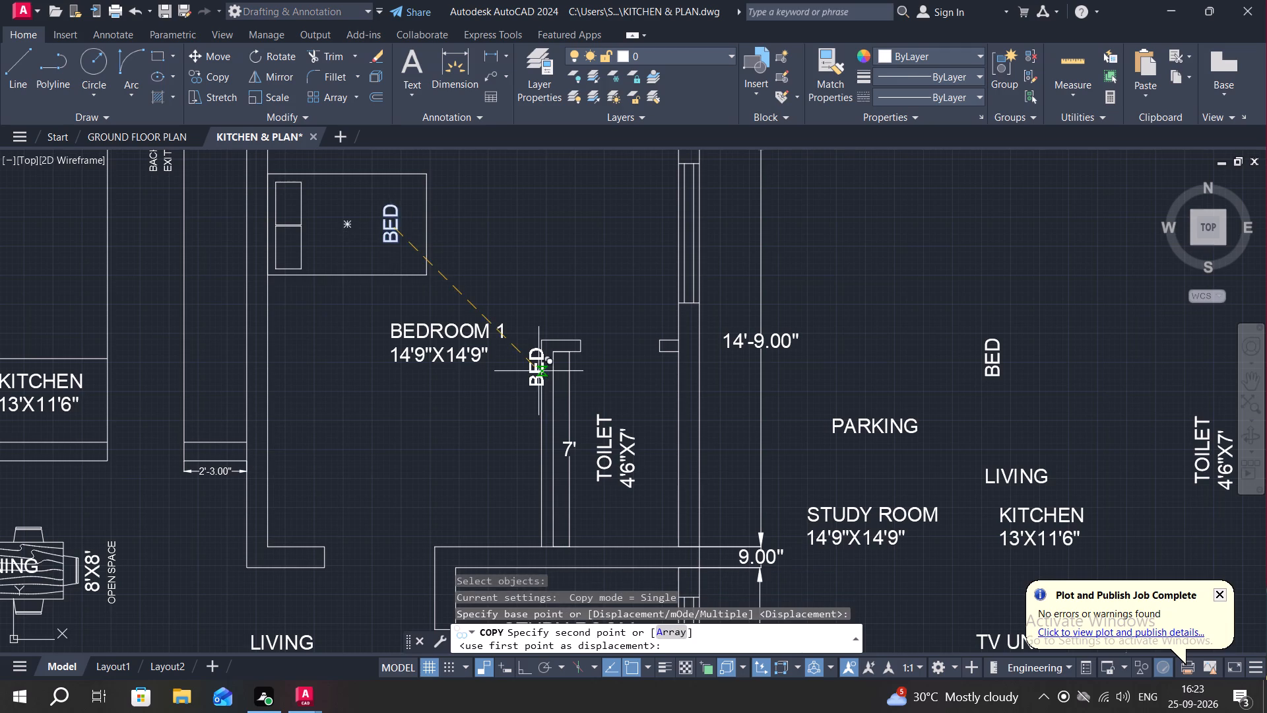
middle_click_drag(541, 370, 497, 131)
middle_click_drag(503, 275, 504, 134)
middle_click_drag(546, 389, 507, 248)
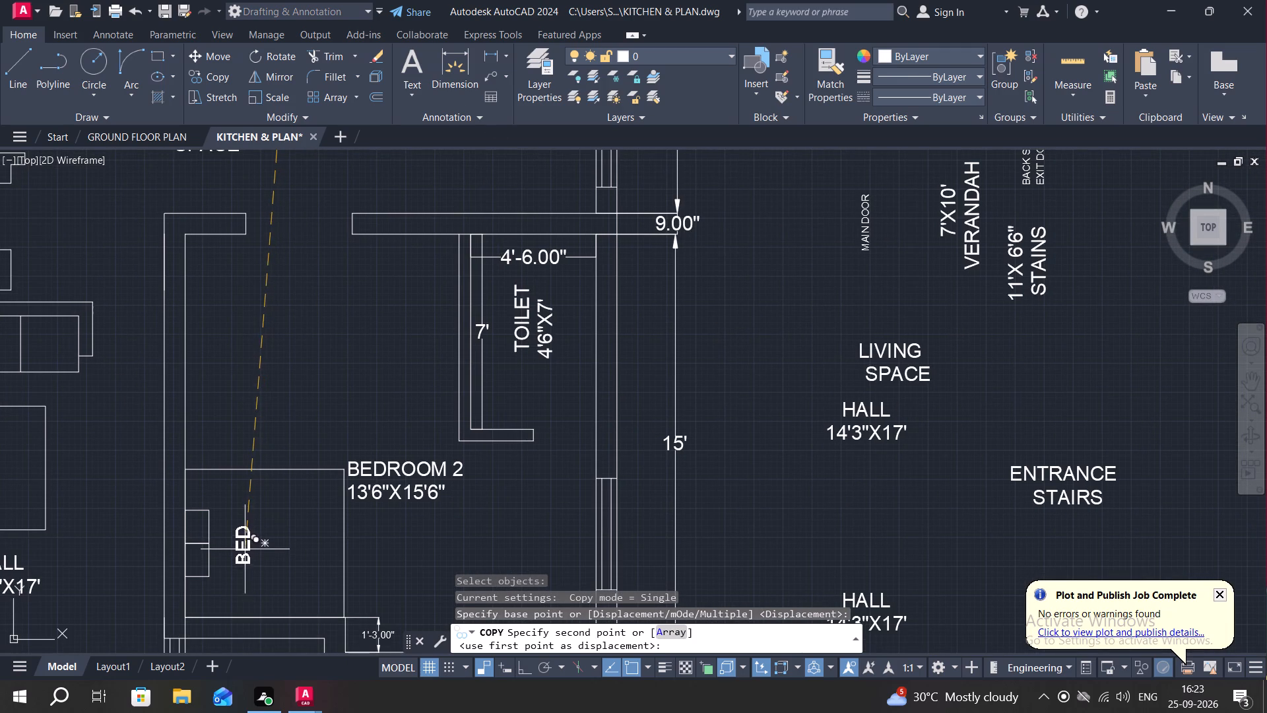
left_click(309, 550)
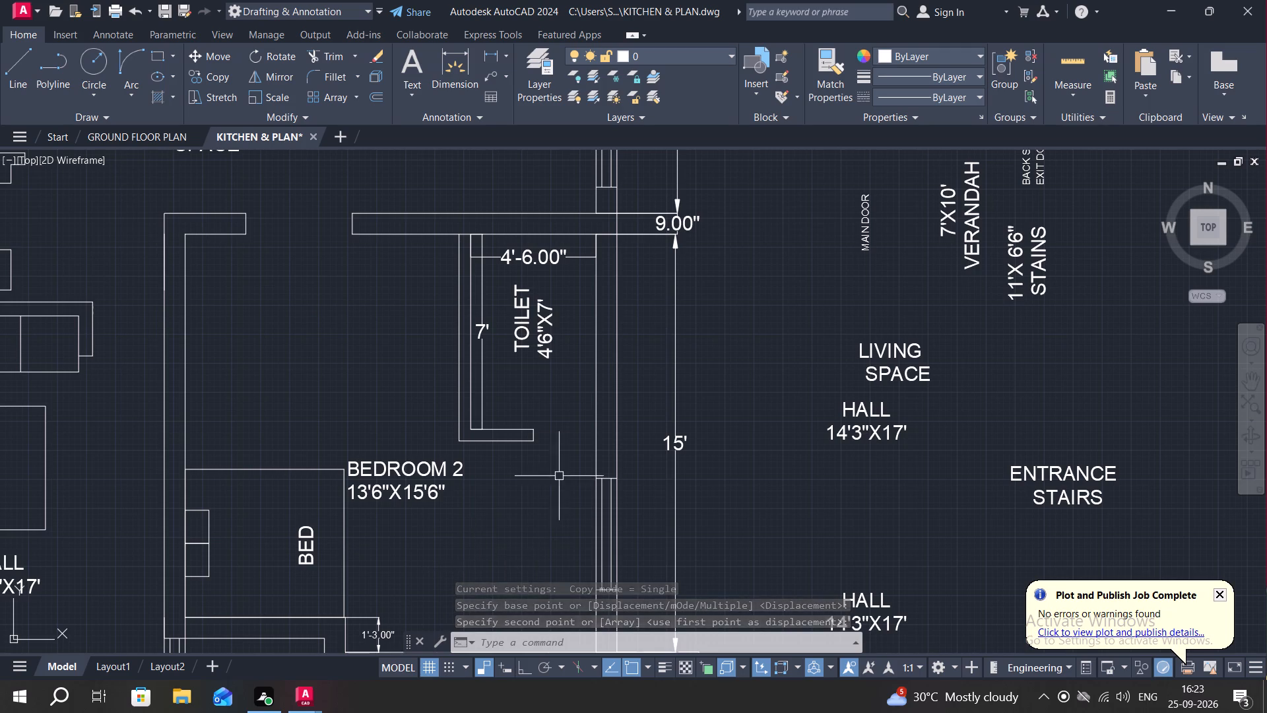
Copy the ENTRANCE STAIRS label from the spare labels to just below the entrance steps beside the verandah.
scroll(559, 476, "down", 1)
scroll(469, 444, "down", 1)
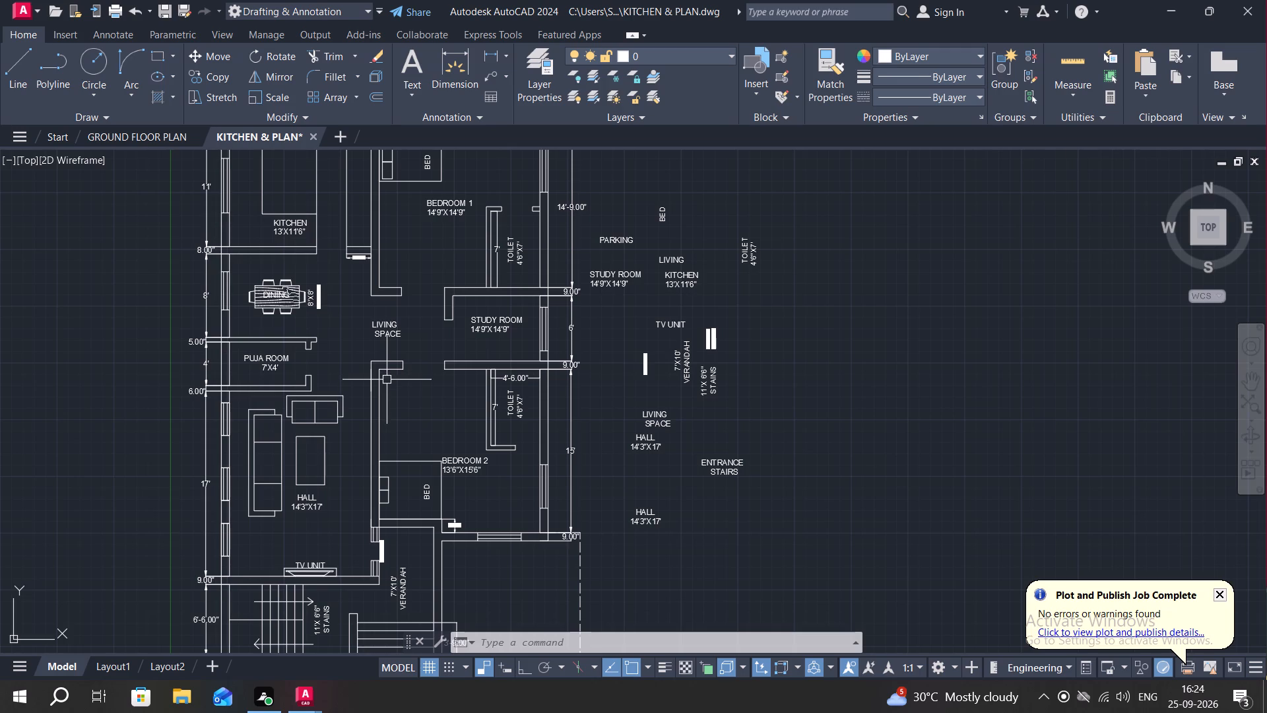
middle_click_drag(385, 391, 459, 294)
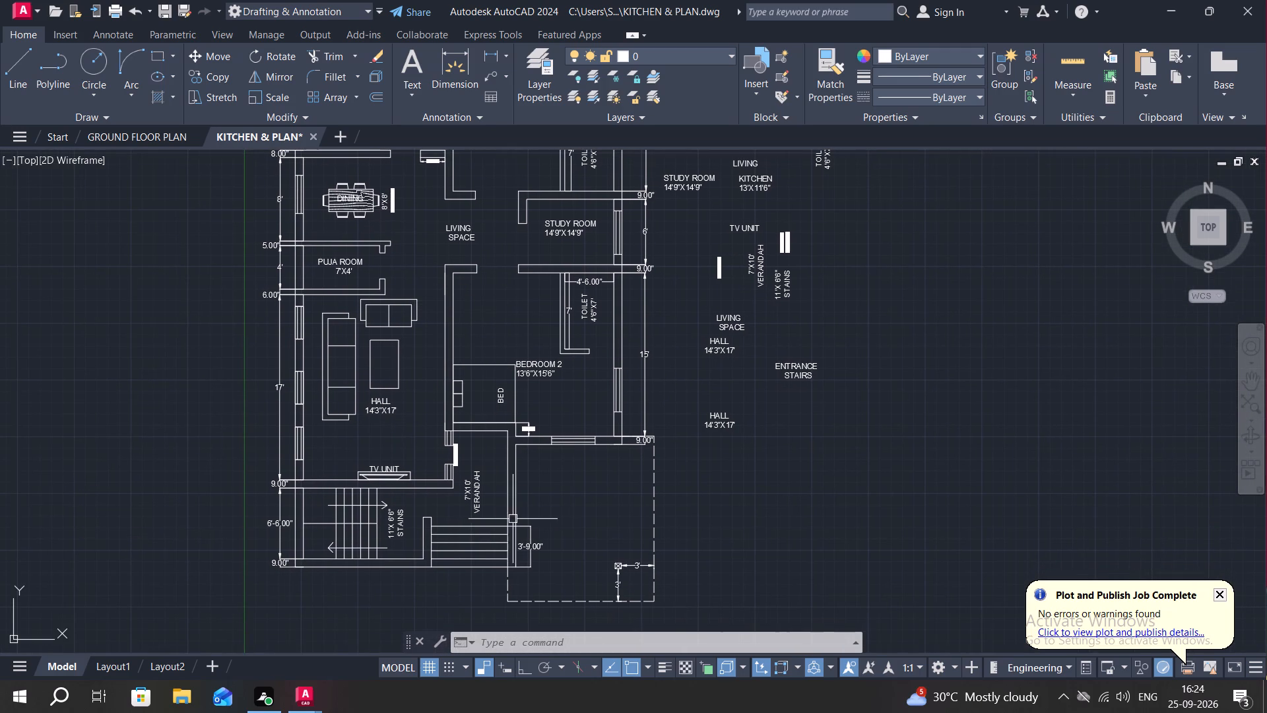
middle_click_drag(526, 520, 538, 522)
key("c")
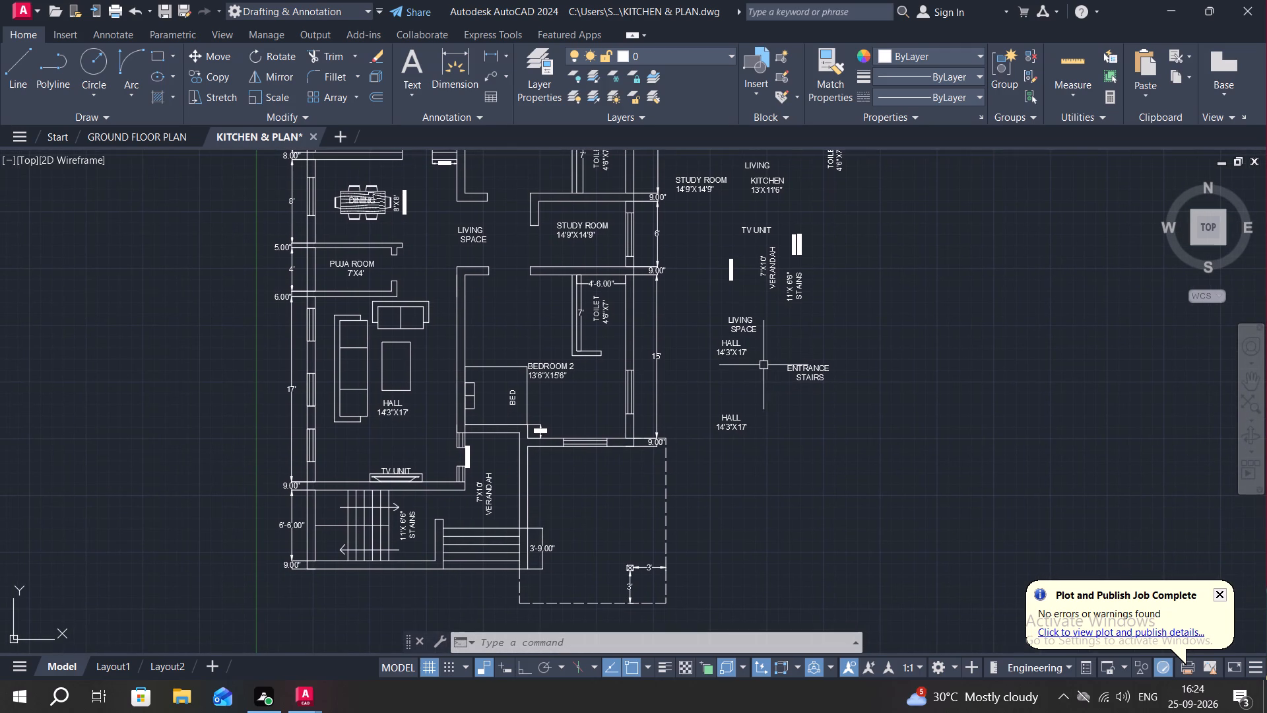
key("o")
key("space")
left_click(808, 369)
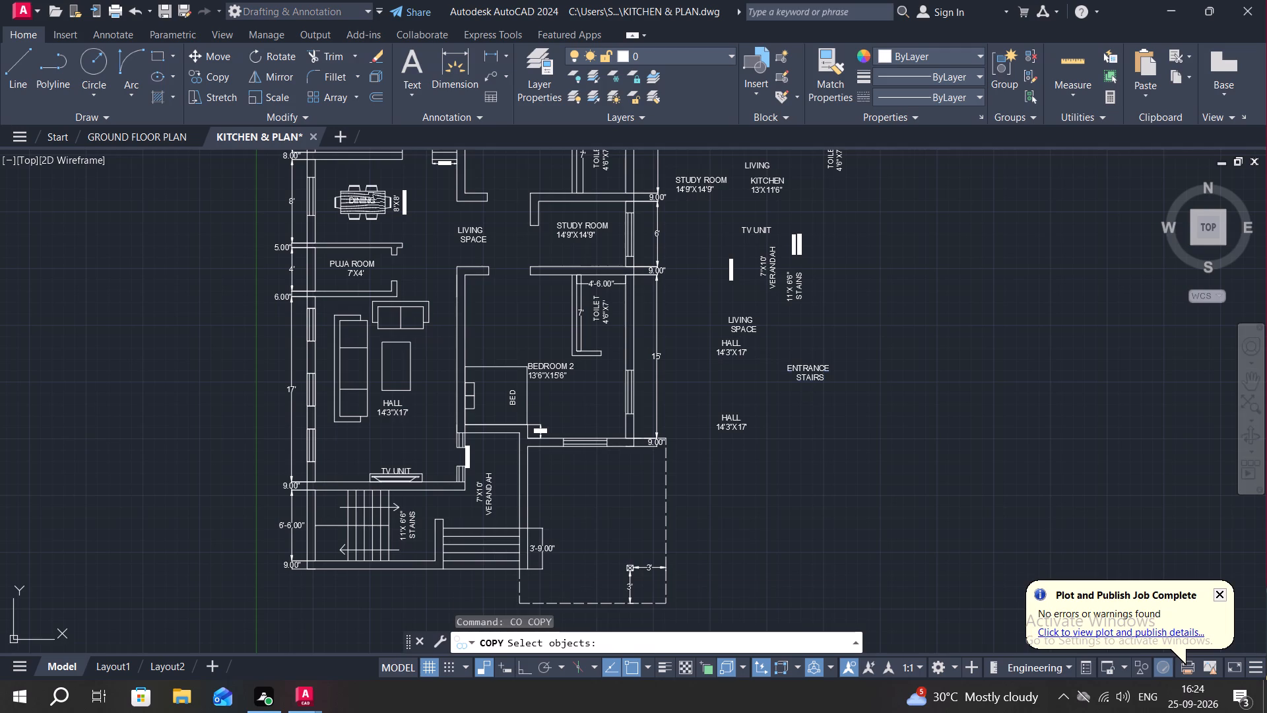
right_click(806, 366)
left_click(806, 366)
middle_click_drag(547, 419, 612, 354)
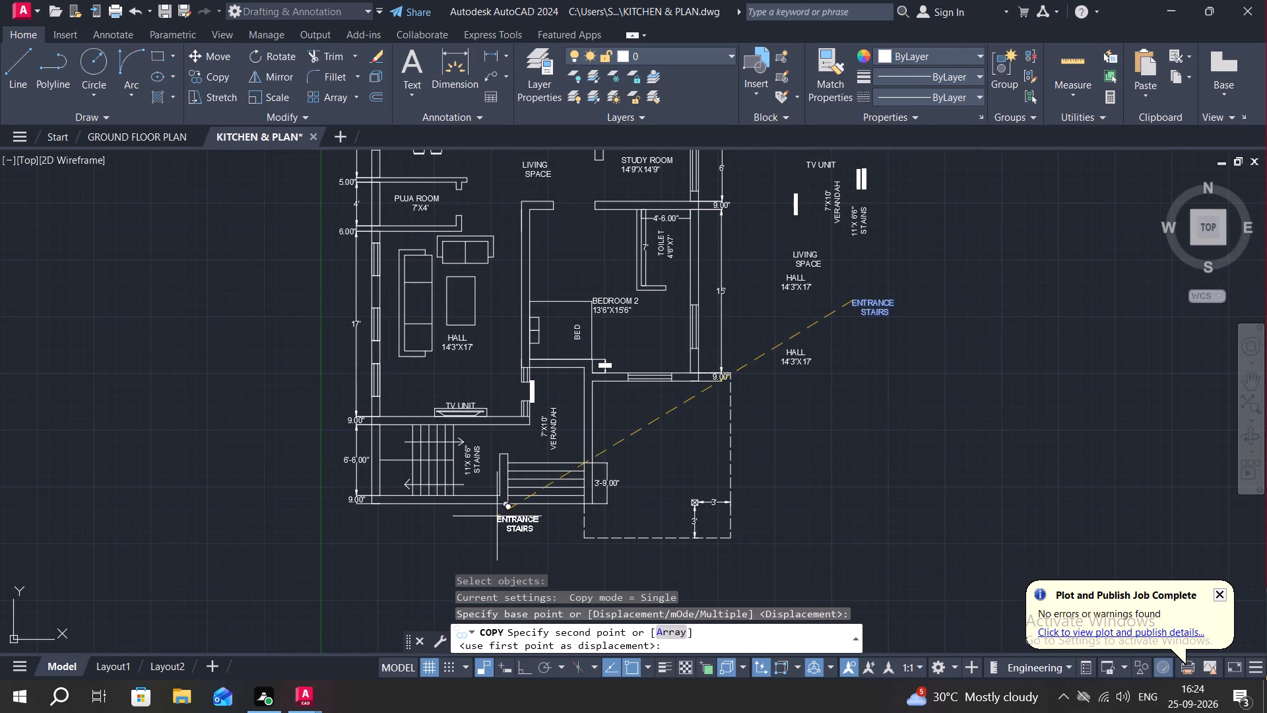
scroll(513, 515, "up", 2)
left_click(537, 492)
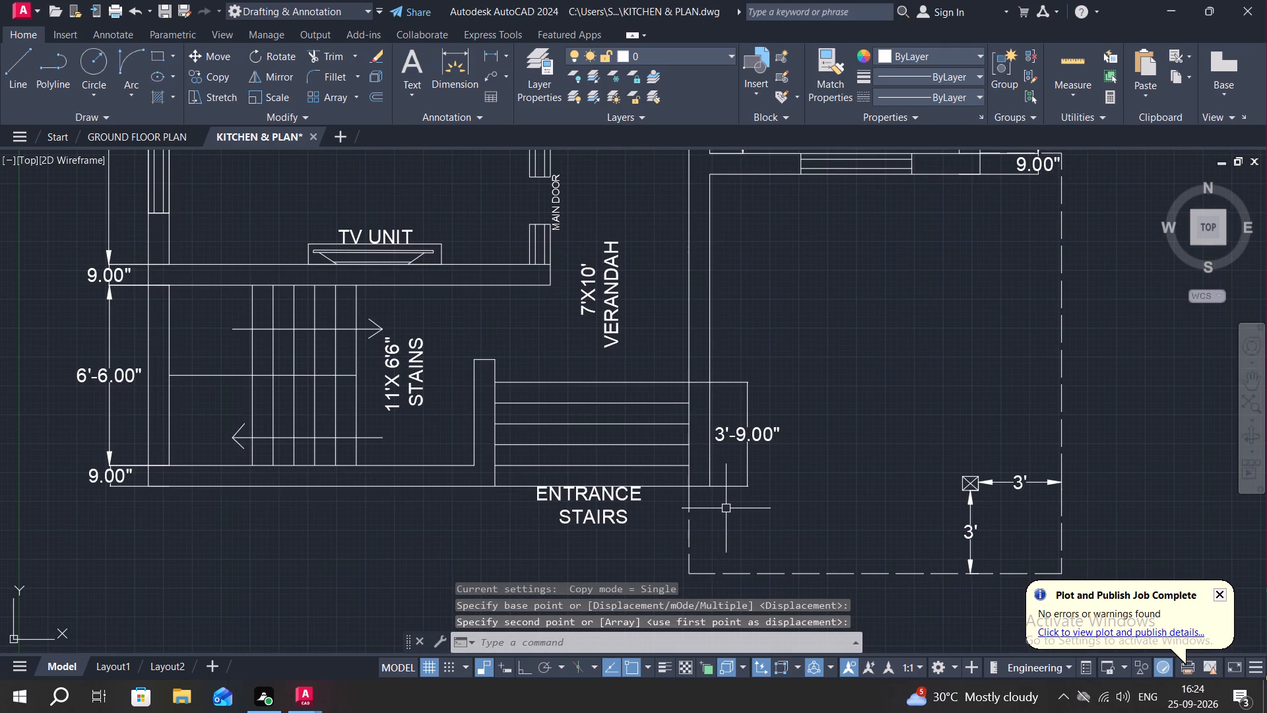
middle_click_drag(719, 504, 704, 458)
key("Escape")
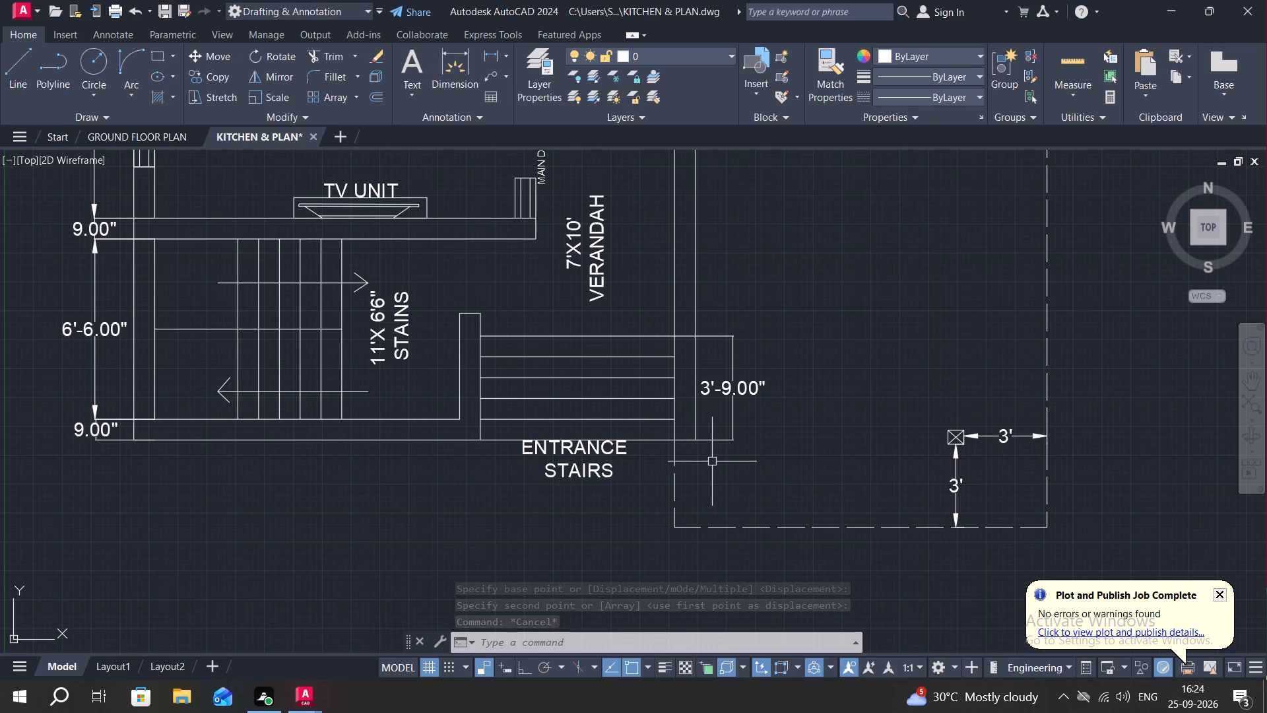
Add a horizontal linear dimension across the outer staircase wall's thickness at the plan's lower-left corner, placed below the plan.
scroll(928, 473, "down", 1)
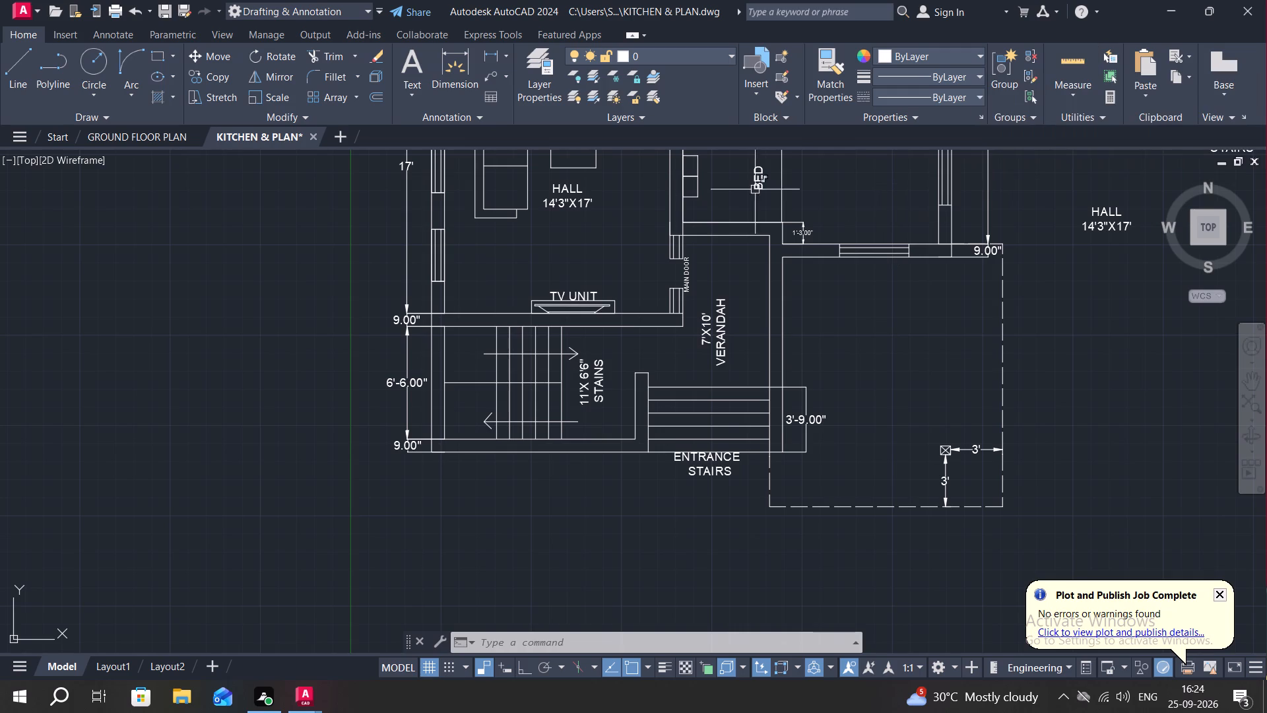
left_click(490, 54)
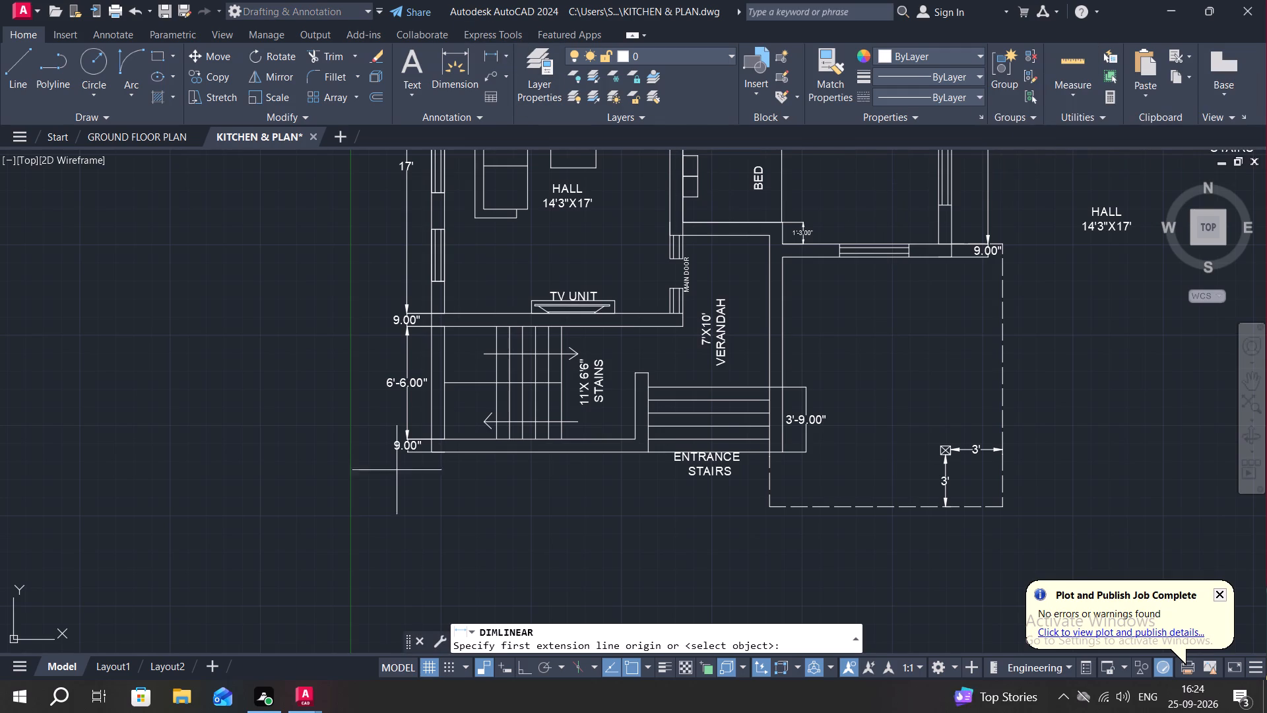
left_click(433, 436)
left_click(442, 436)
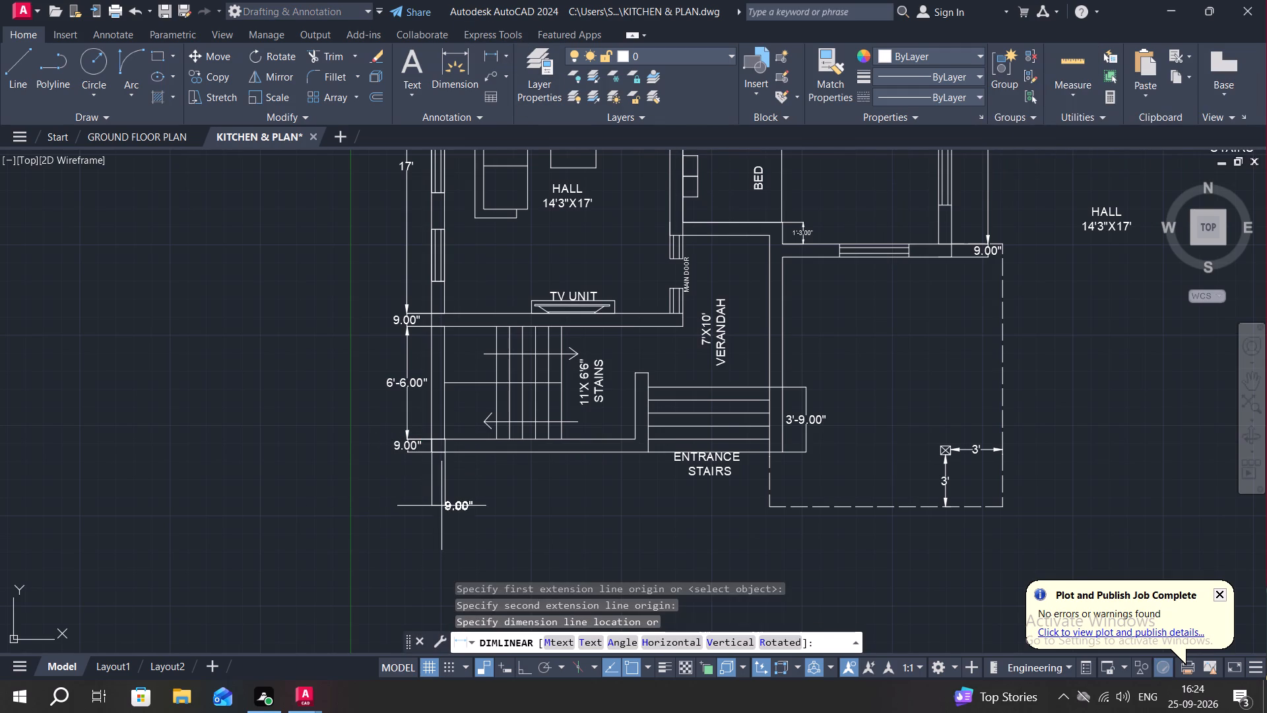
left_click(439, 528)
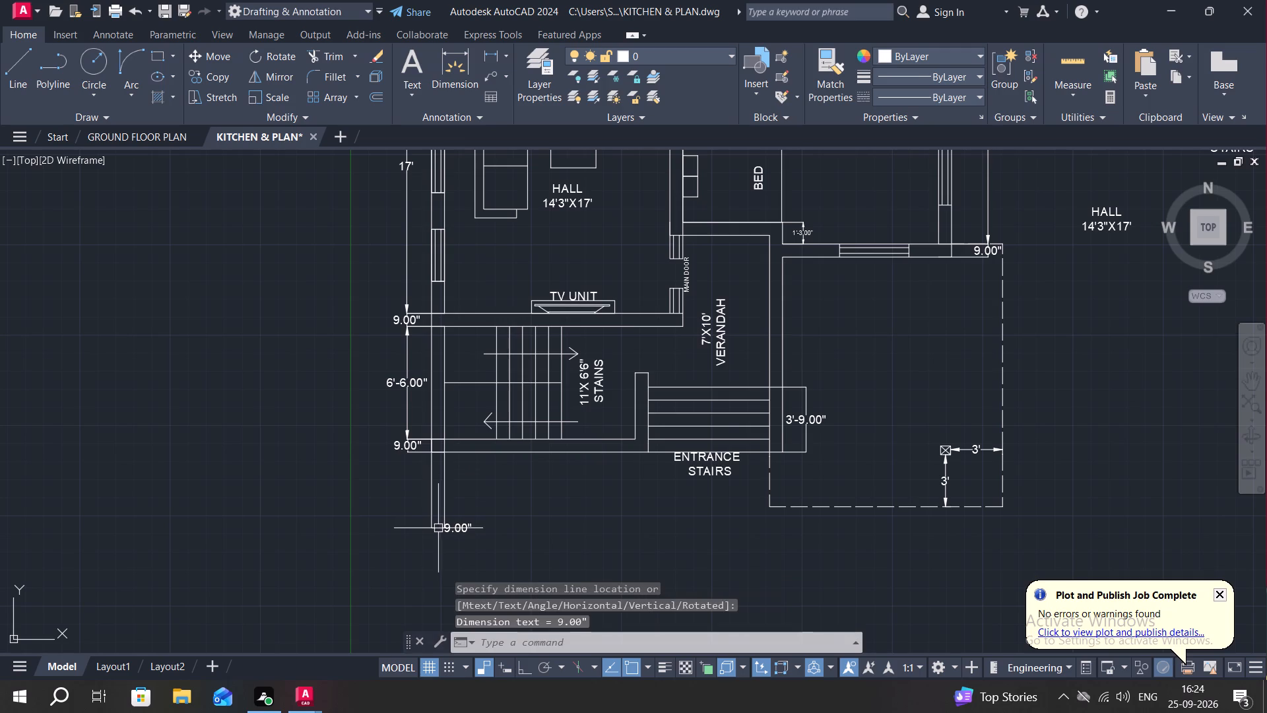
Add a horizontal linear dimension across the staircase's clear width between its side walls, placed below the plan.
key("space")
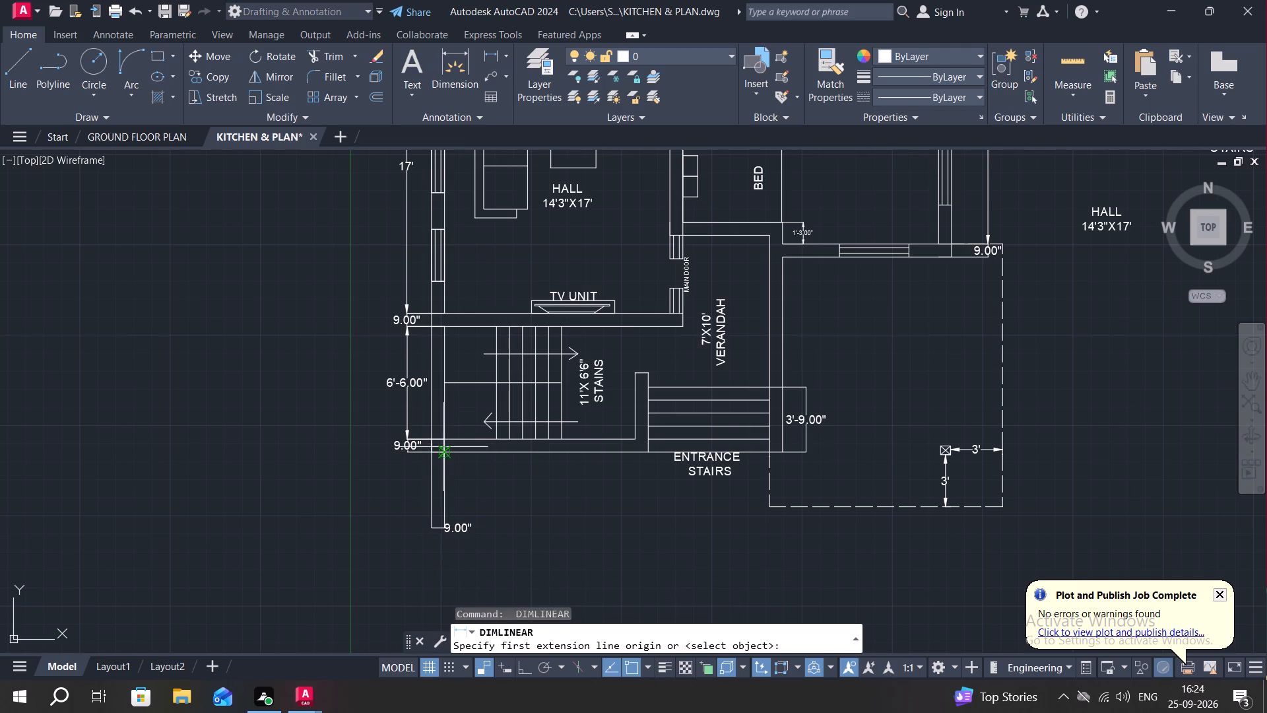
left_click(443, 442)
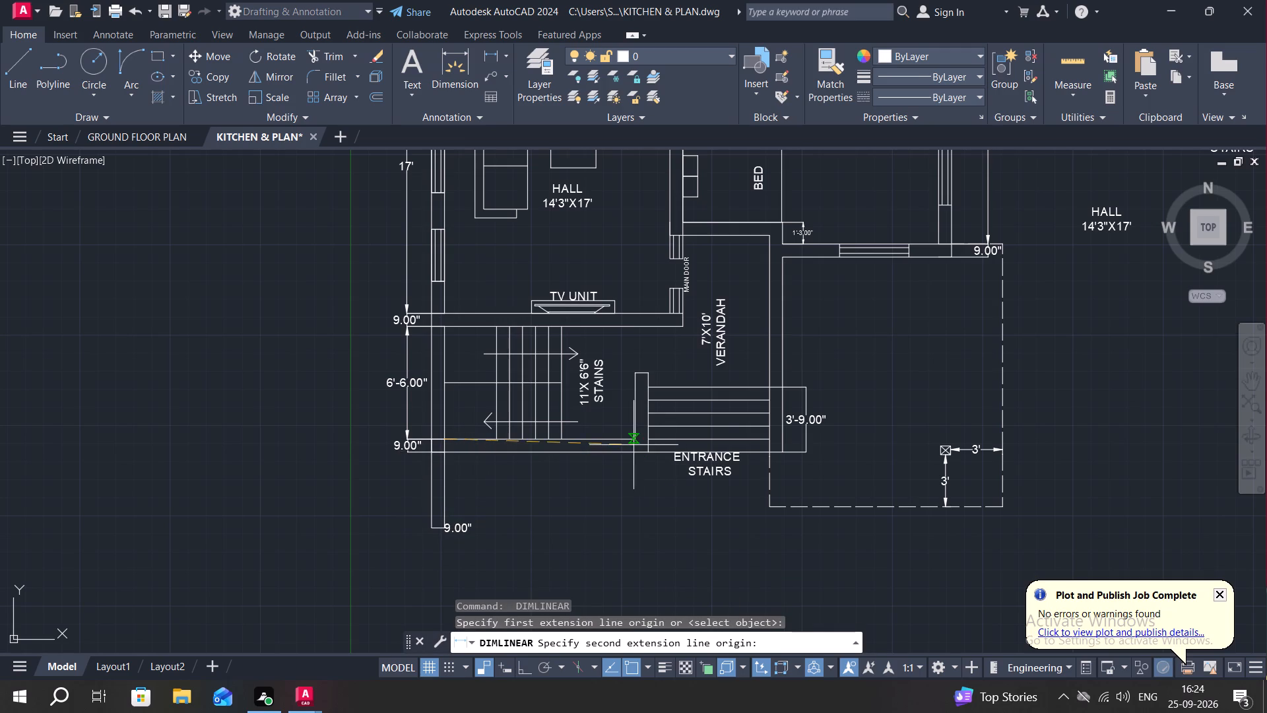
left_click(633, 443)
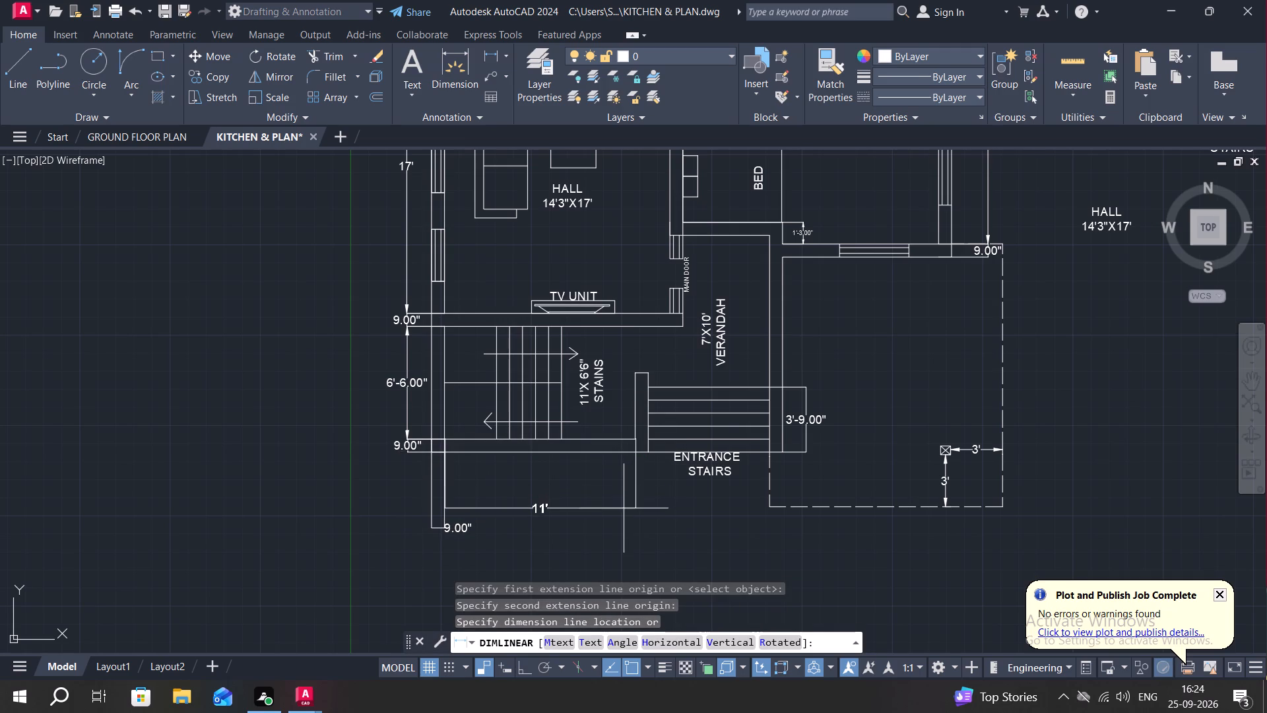
left_click(624, 509)
Add a horizontal linear dimension across the thickness of the wall between the staircase and entrance steps, placed below the plan.
key("space")
left_click(635, 452)
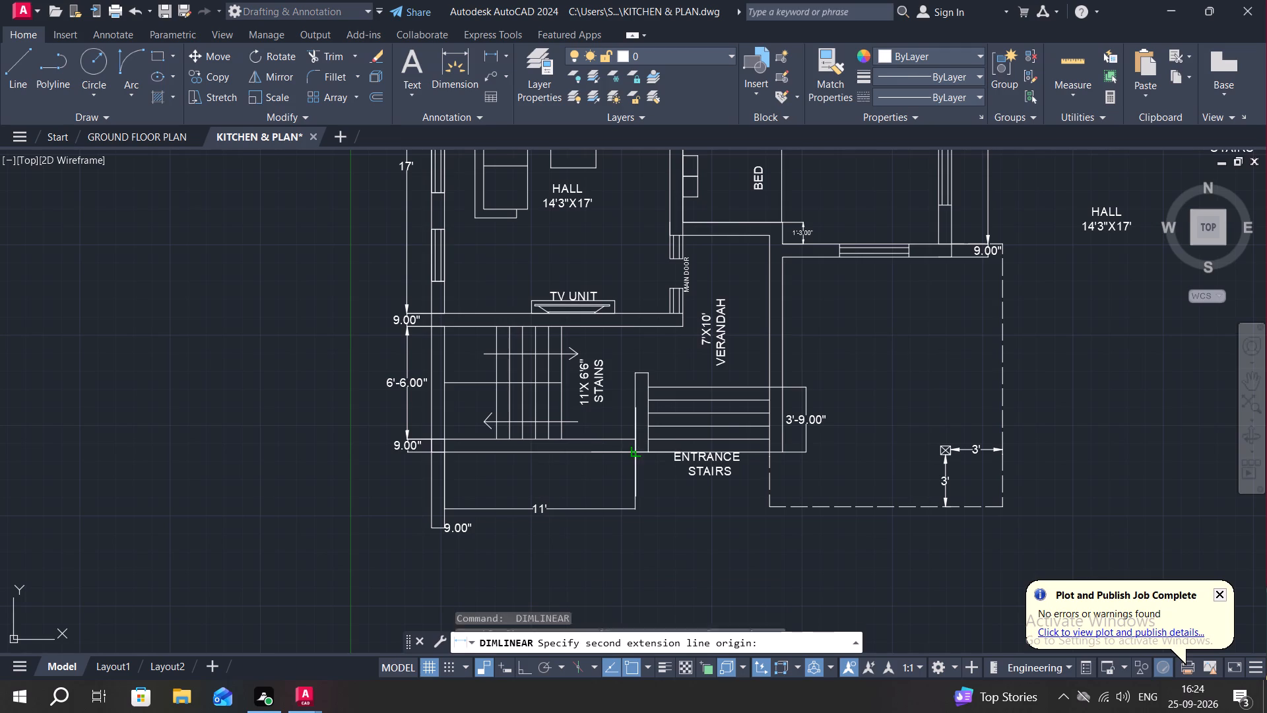
left_click(646, 452)
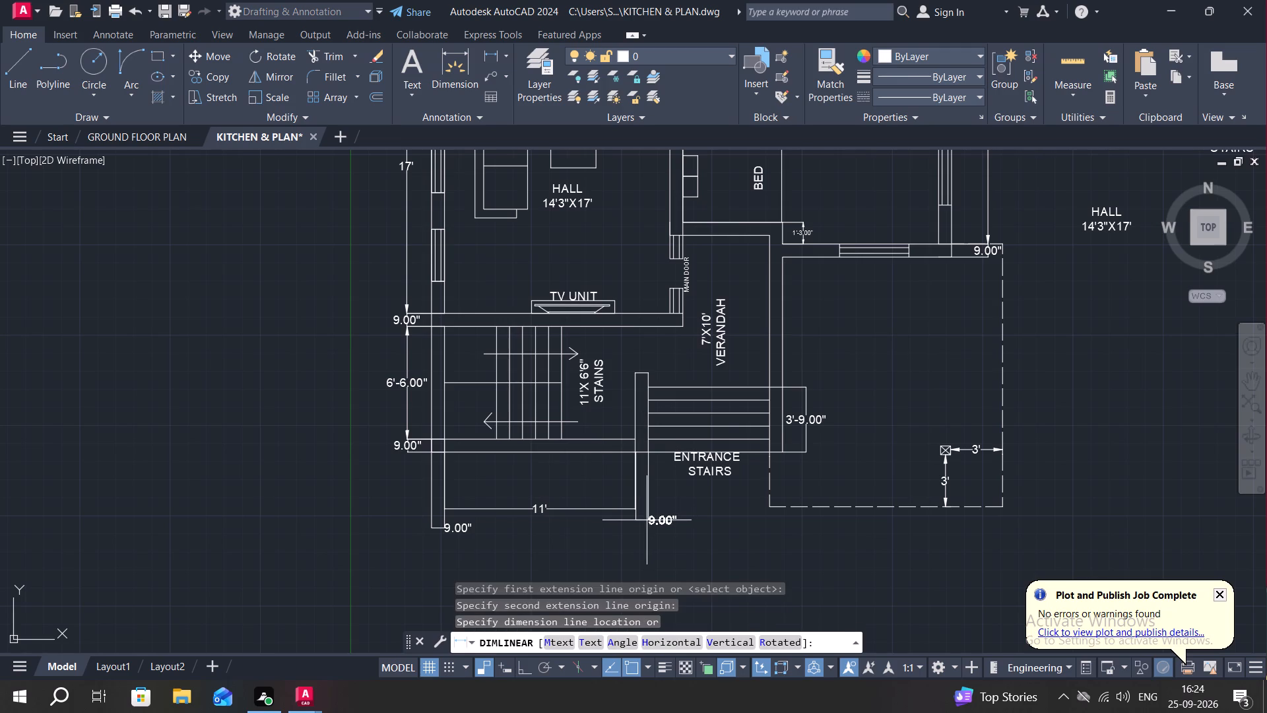
left_click(645, 522)
Add a horizontal linear dimension across the entrance steps' width, placed below the ENTRANCE STAIRS label.
key("space")
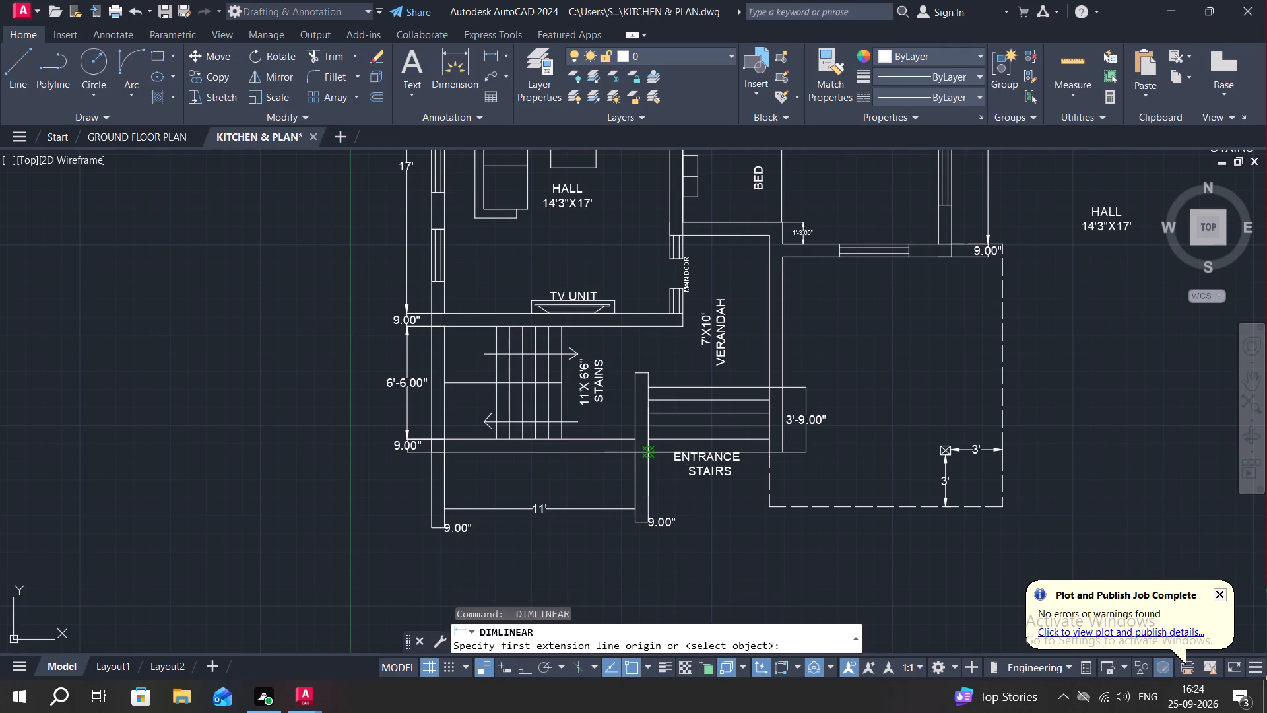
left_click(651, 456)
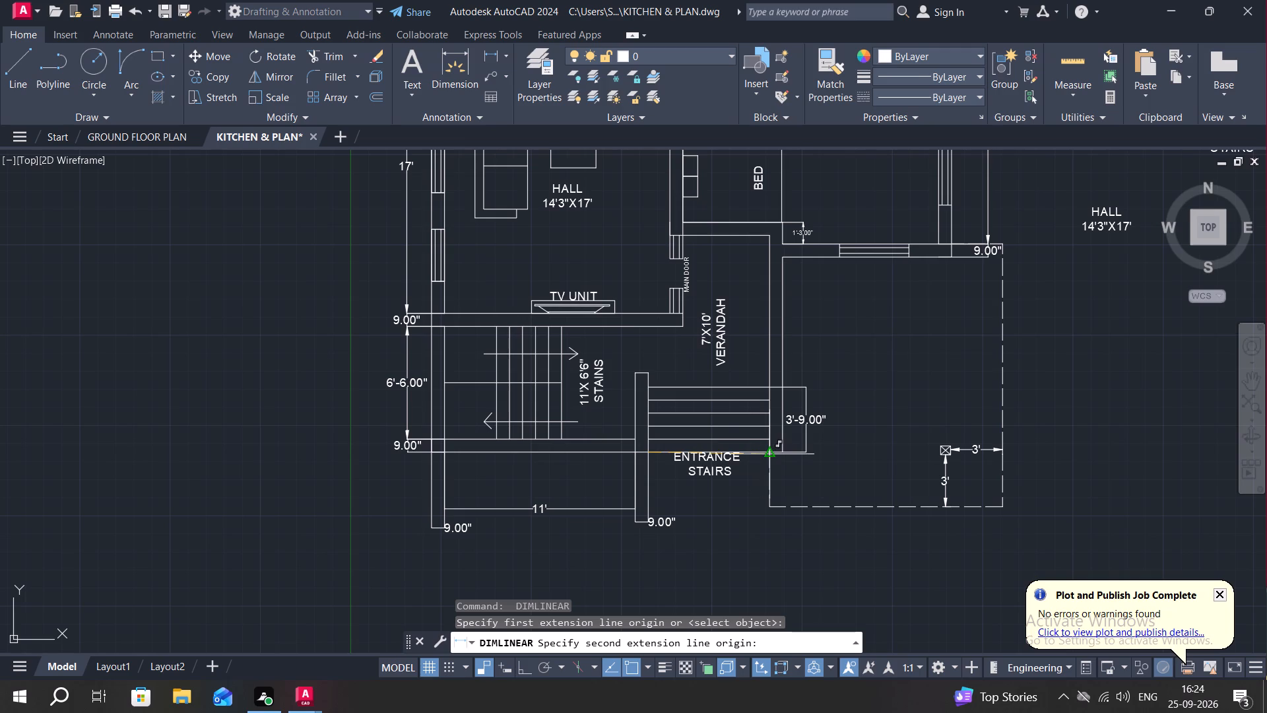
scroll(773, 452, "up", 2)
left_click(764, 453)
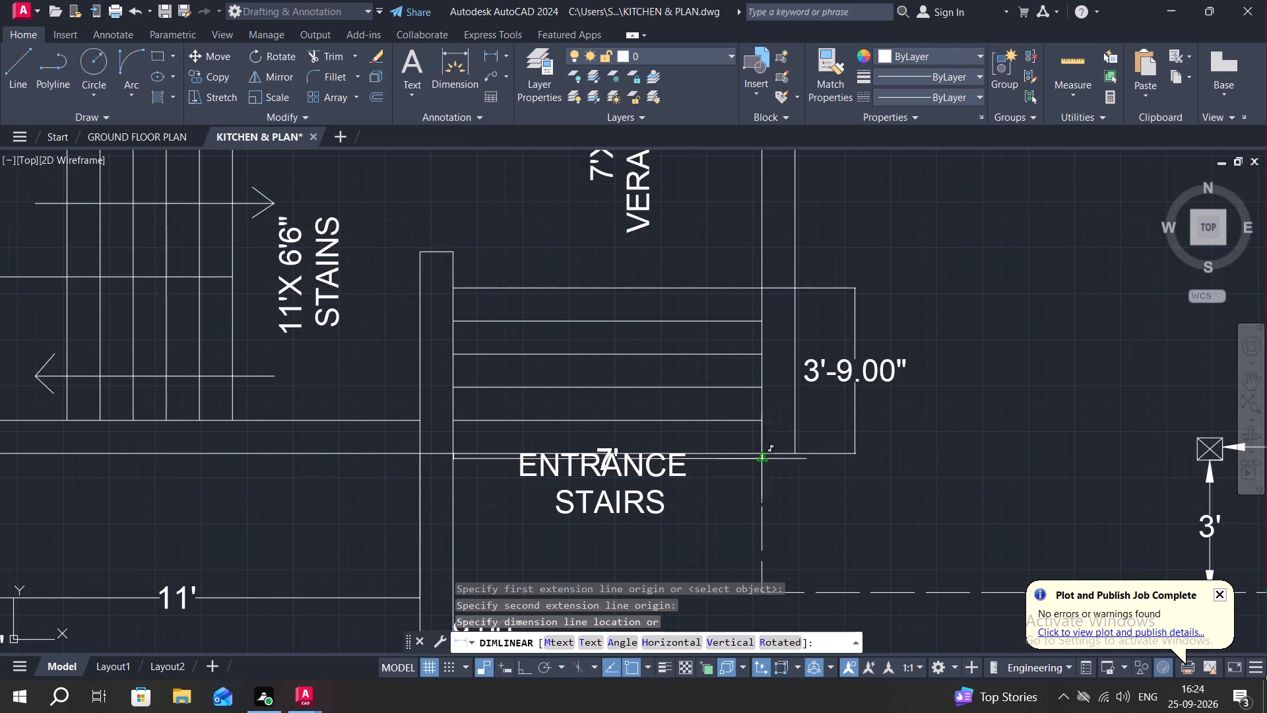
middle_click_drag(752, 489, 742, 366)
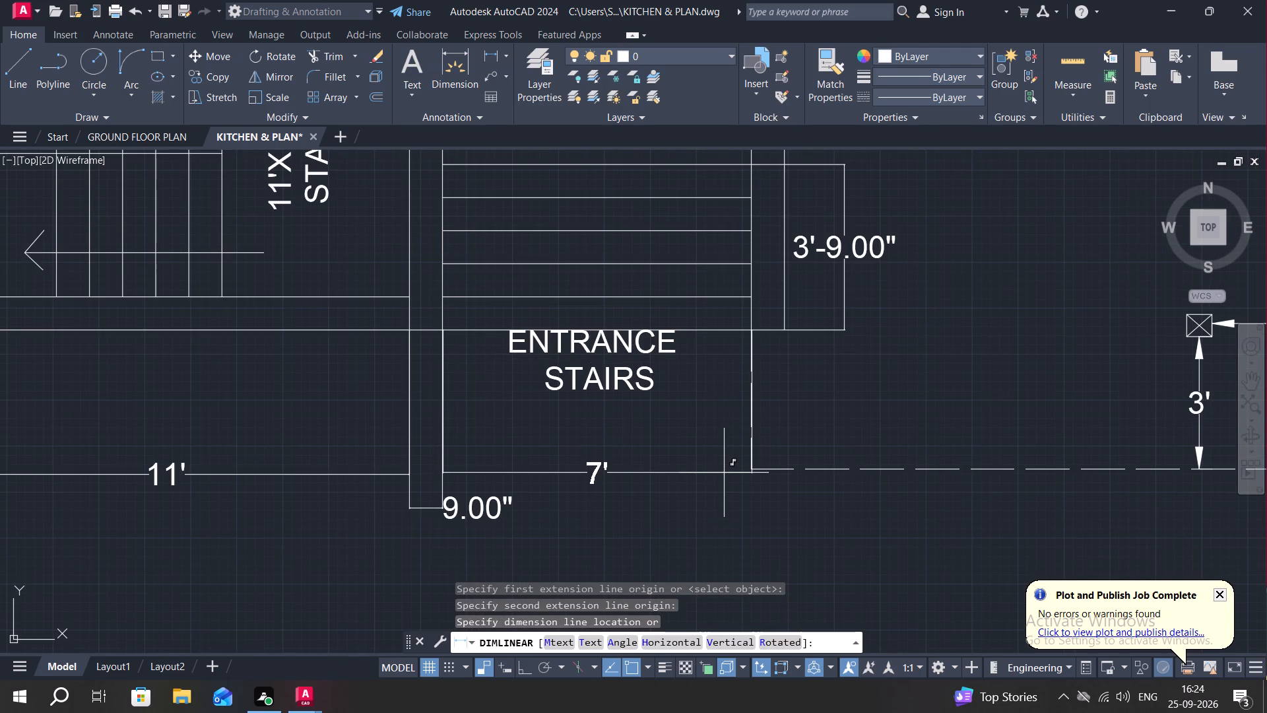
left_click(724, 473)
Add a horizontal linear dimension across the thickness of the wall between the entrance steps and parking area, placed below the plan.
key("space")
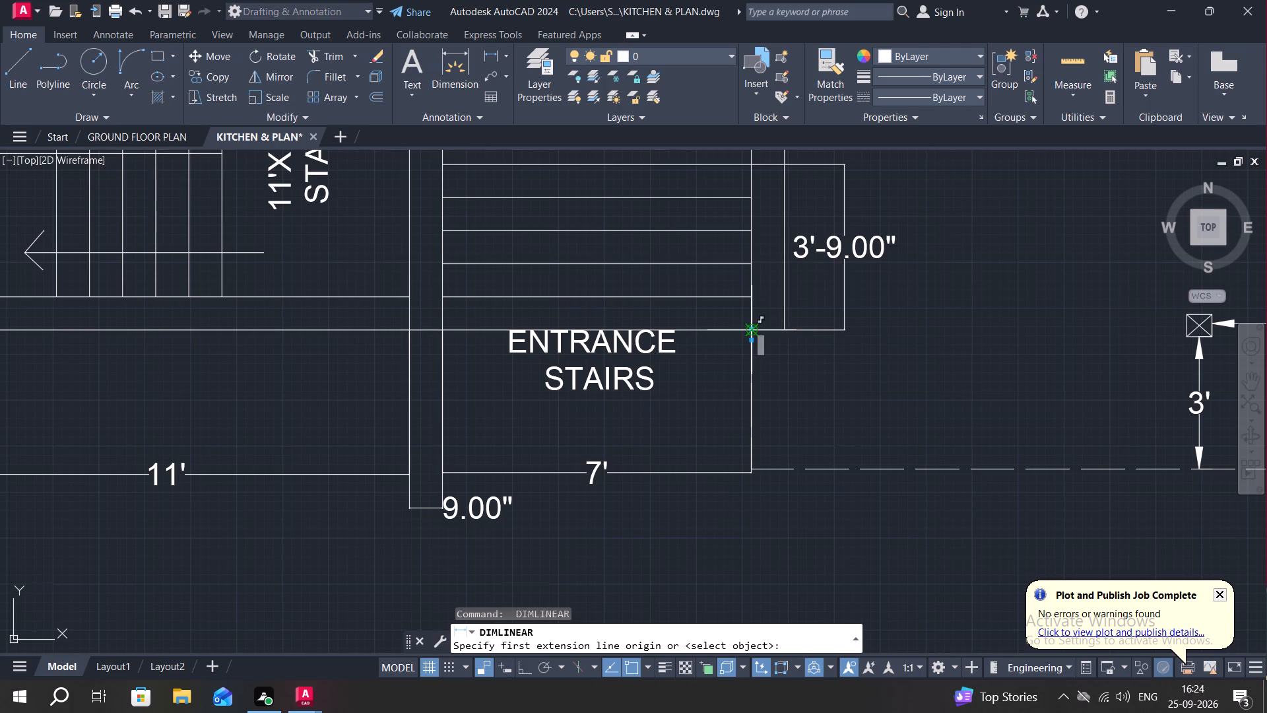
left_click(752, 329)
left_click(788, 330)
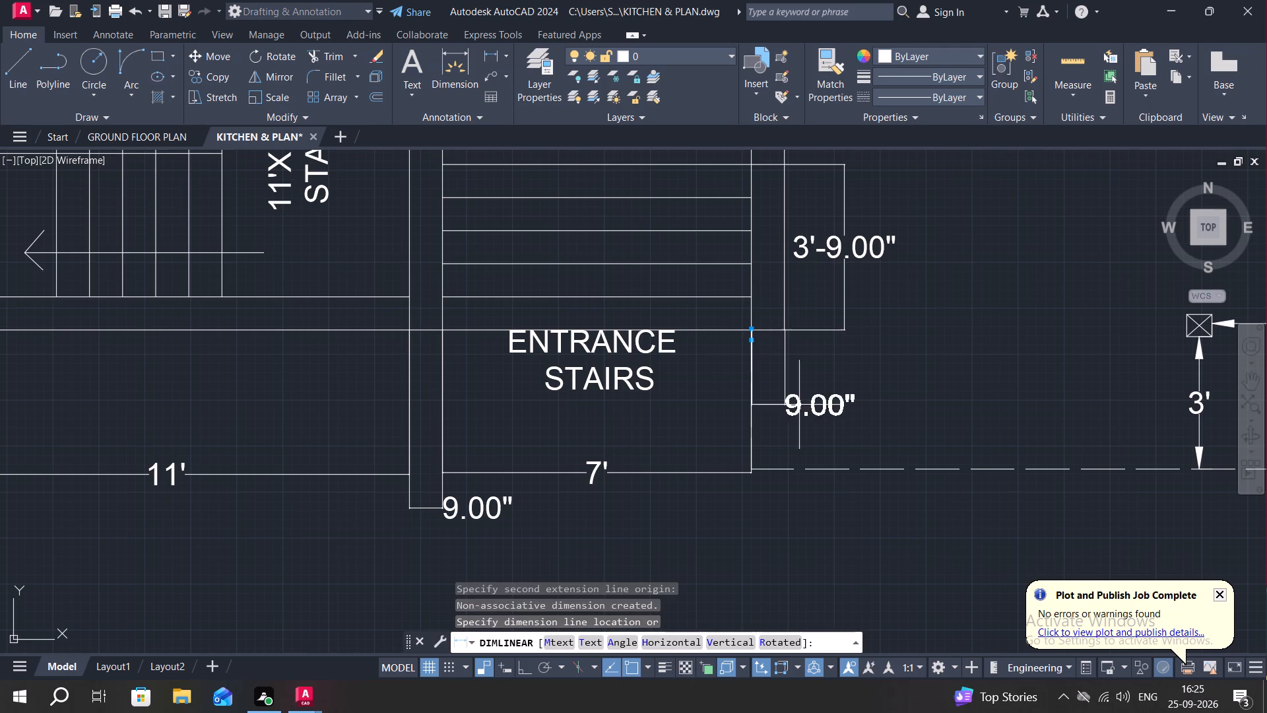
left_click(779, 500)
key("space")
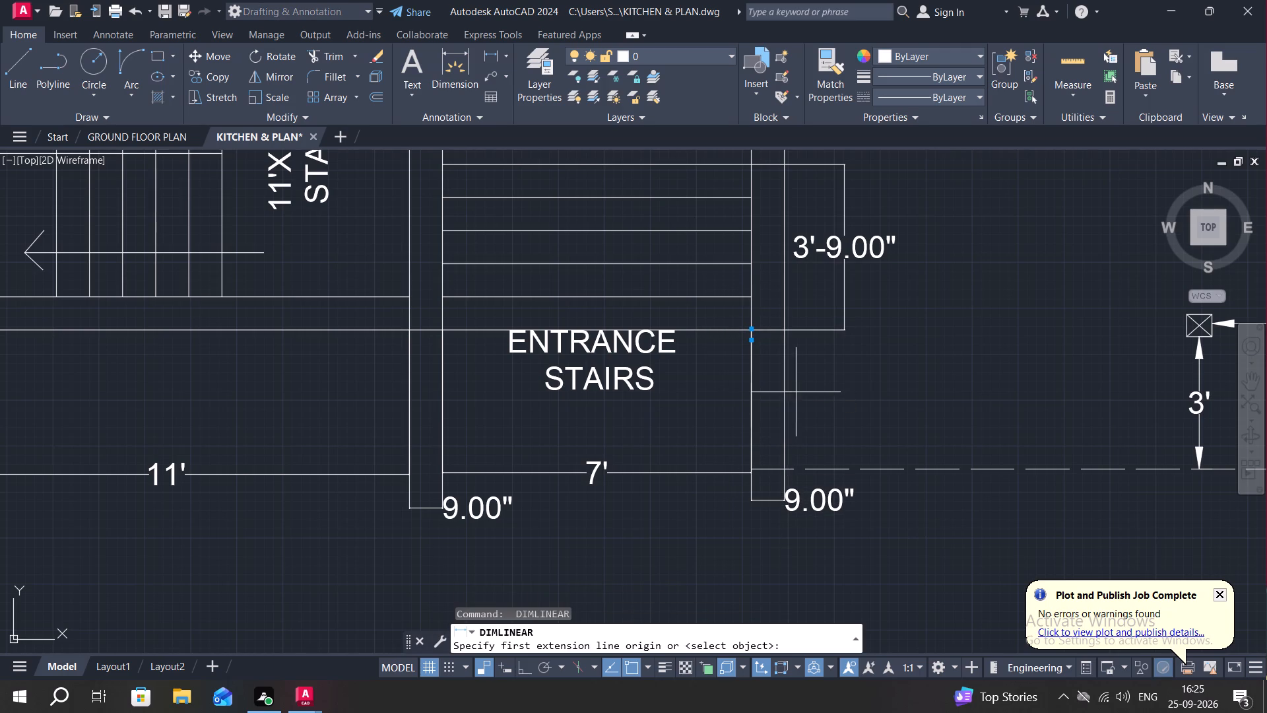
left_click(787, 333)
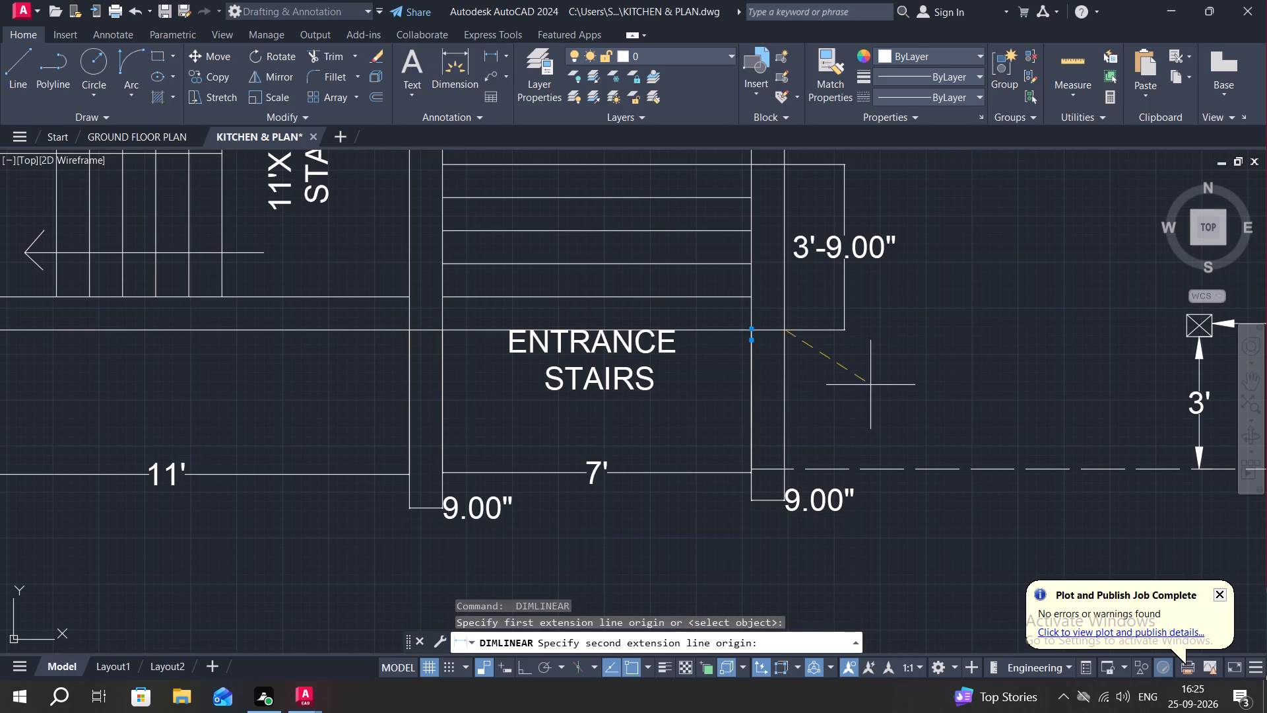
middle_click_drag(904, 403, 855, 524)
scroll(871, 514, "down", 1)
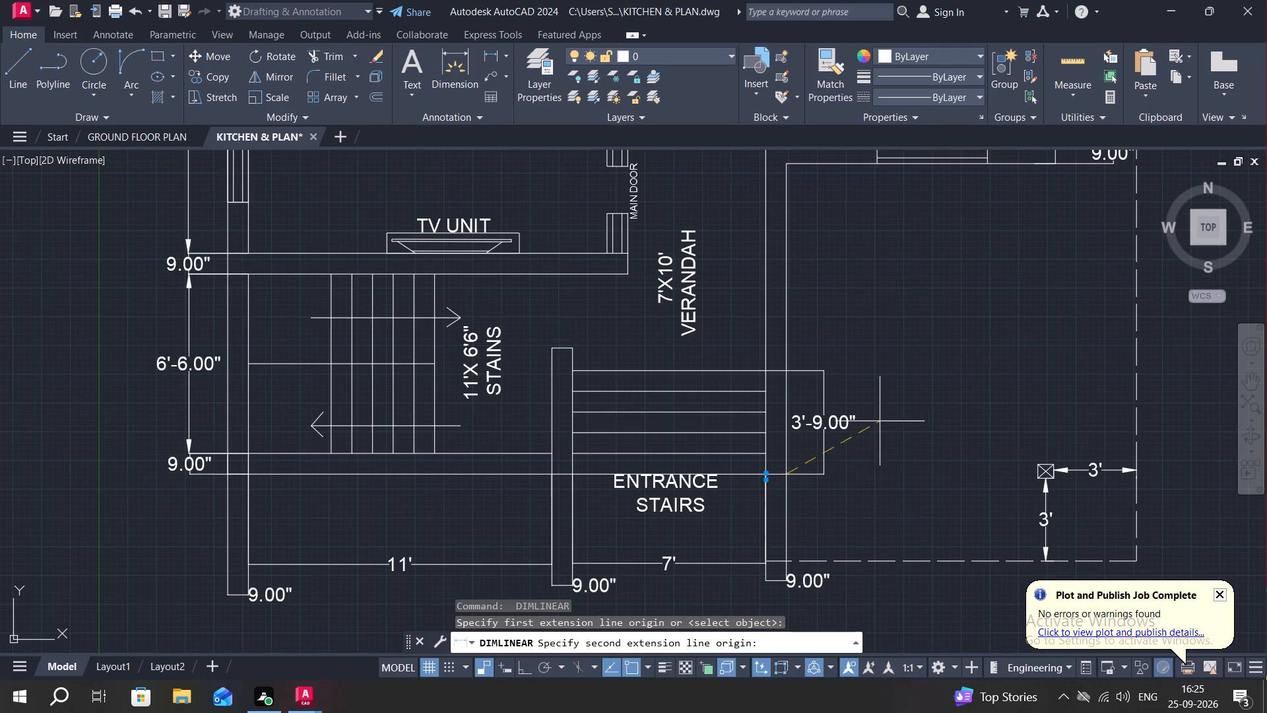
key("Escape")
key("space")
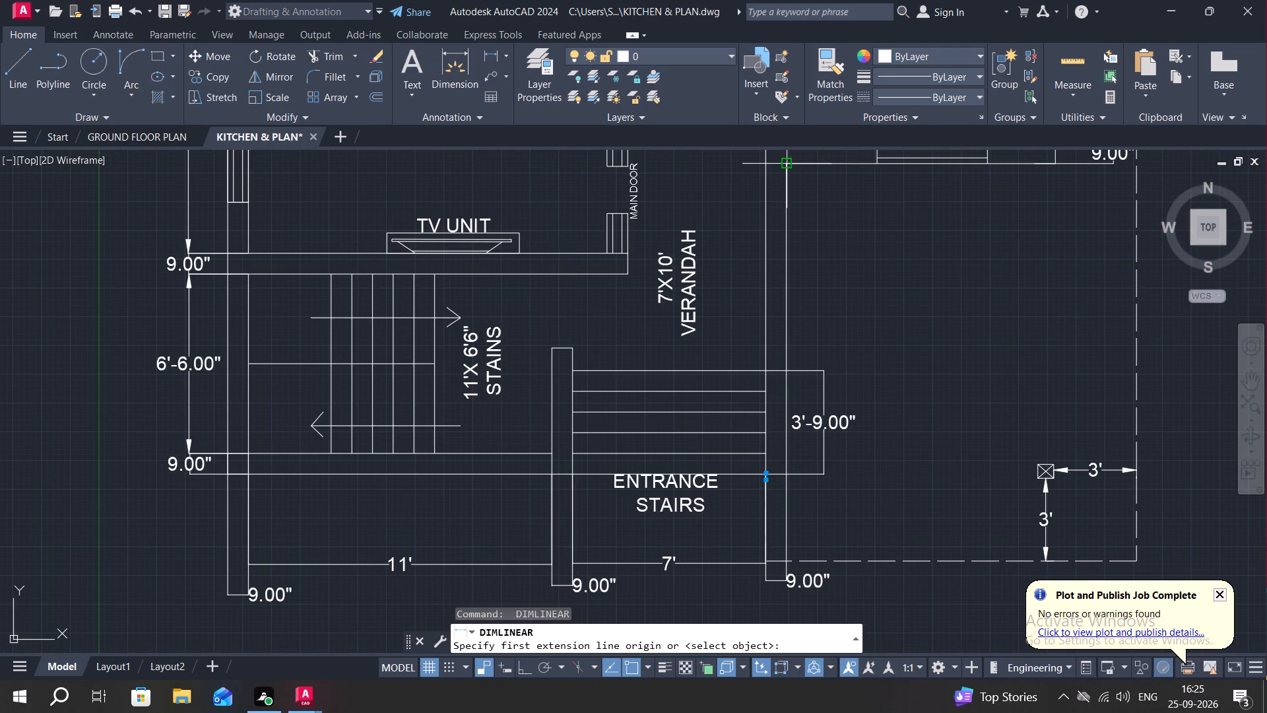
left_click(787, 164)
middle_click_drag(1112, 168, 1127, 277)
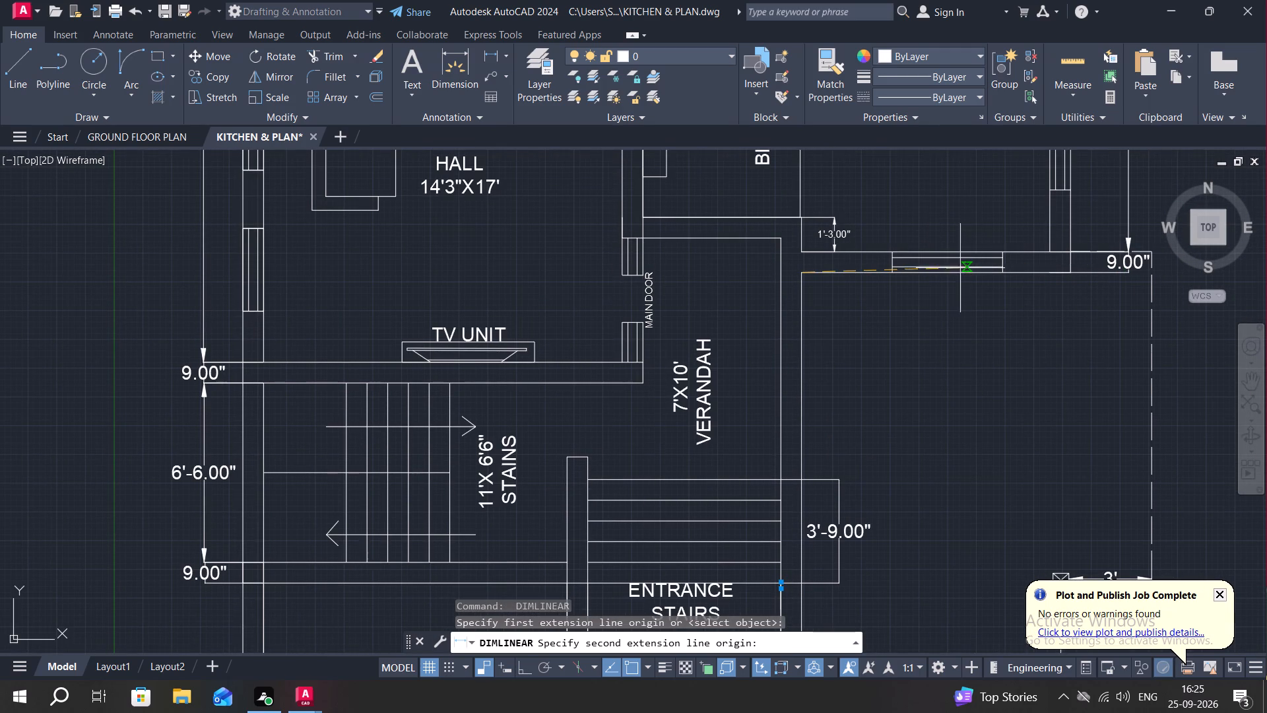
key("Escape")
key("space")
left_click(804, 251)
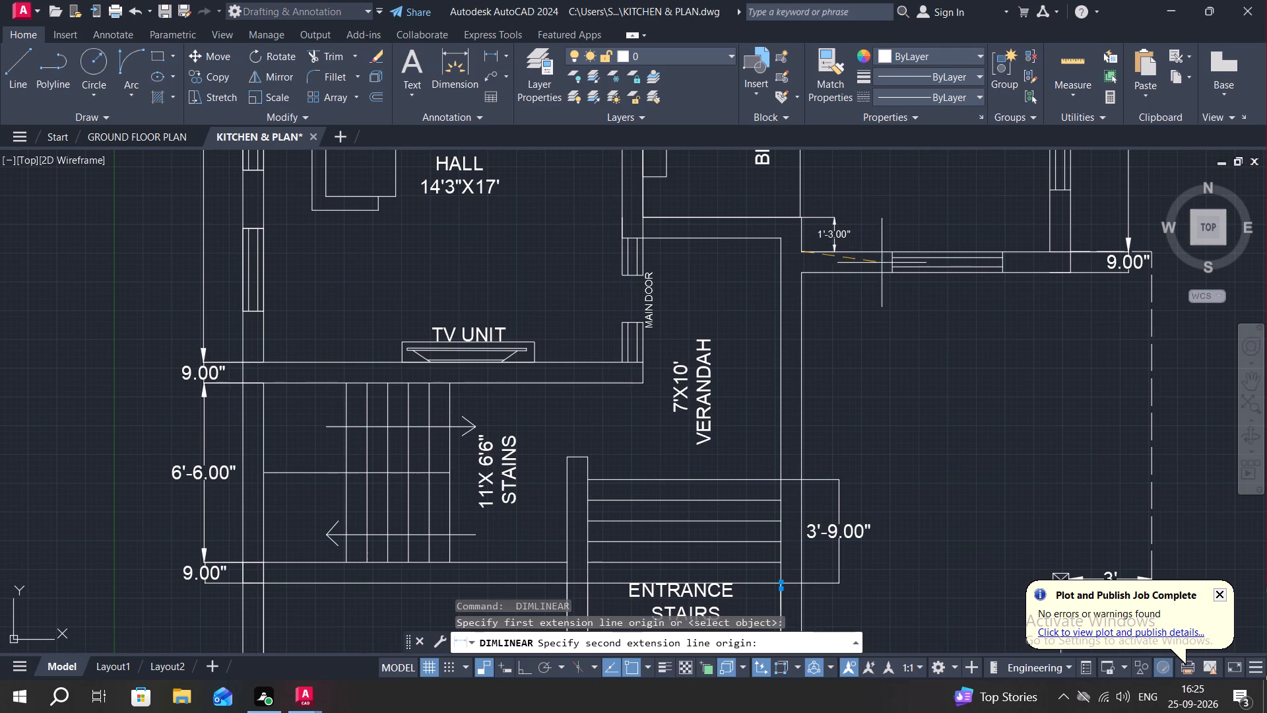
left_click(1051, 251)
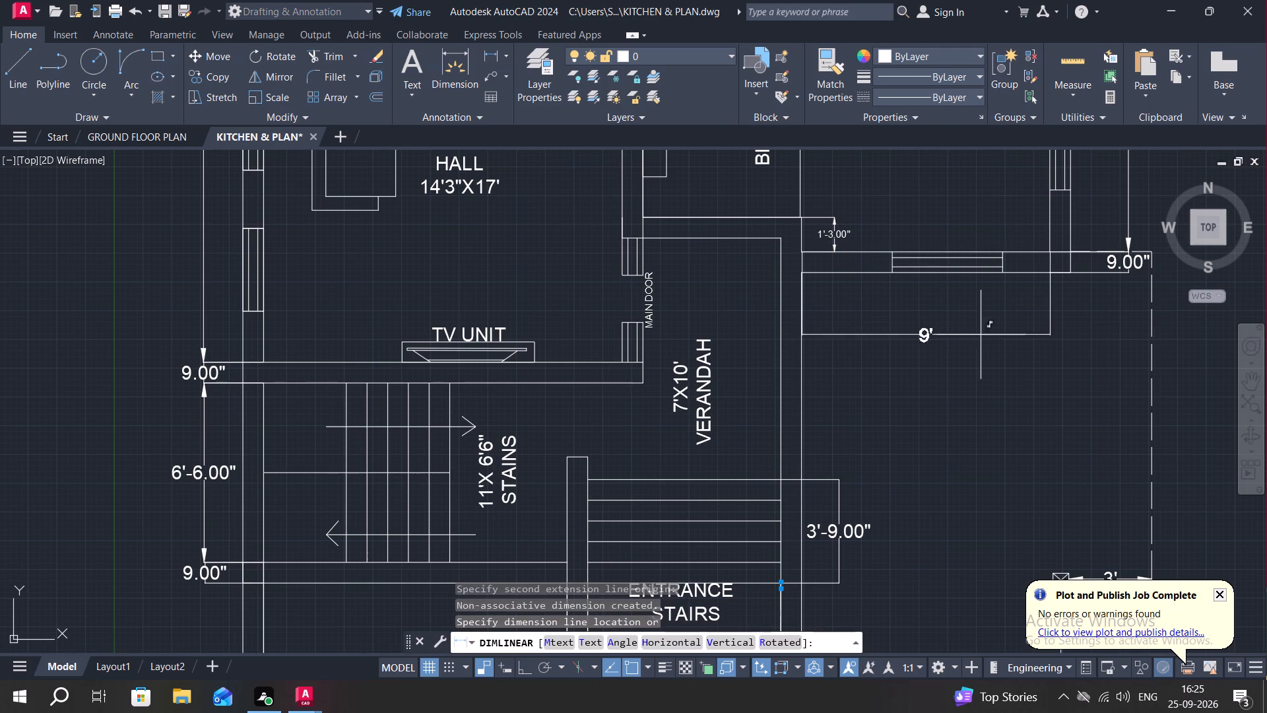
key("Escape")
Change the text of the spare PARKING label beside the plan to CAR PARKING.
scroll(945, 396, "down", 1)
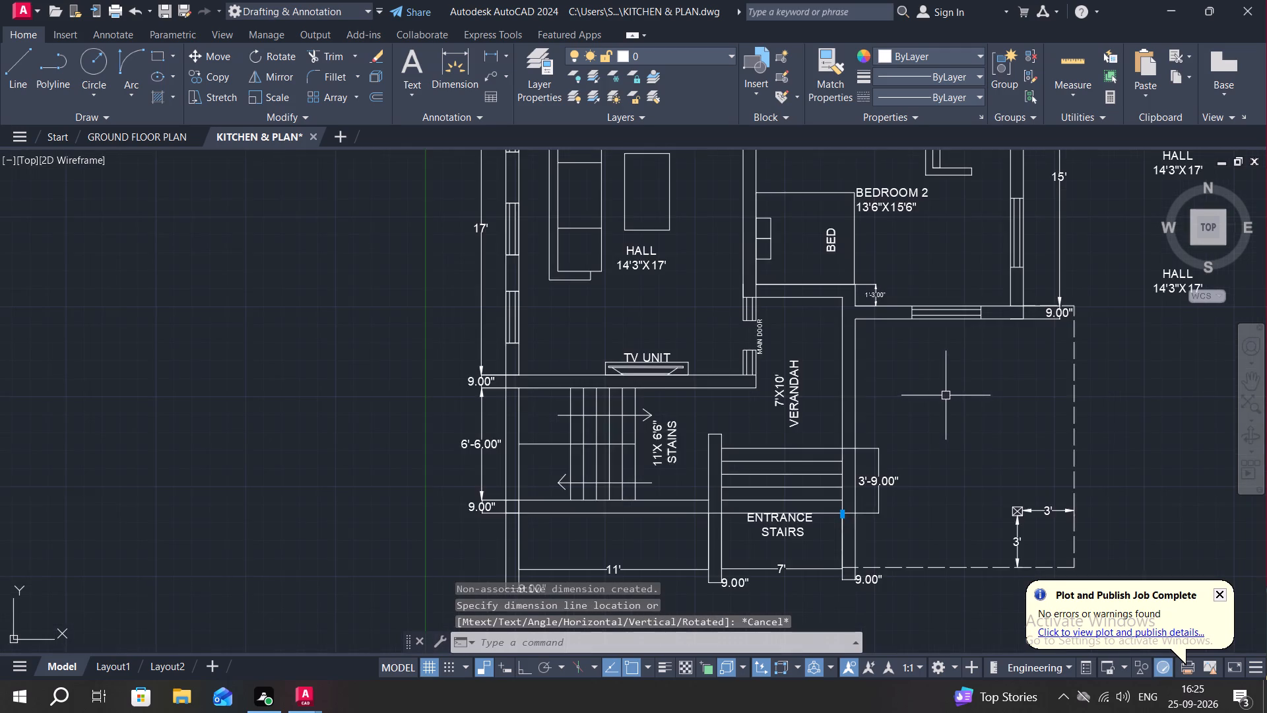
scroll(947, 396, "down", 2)
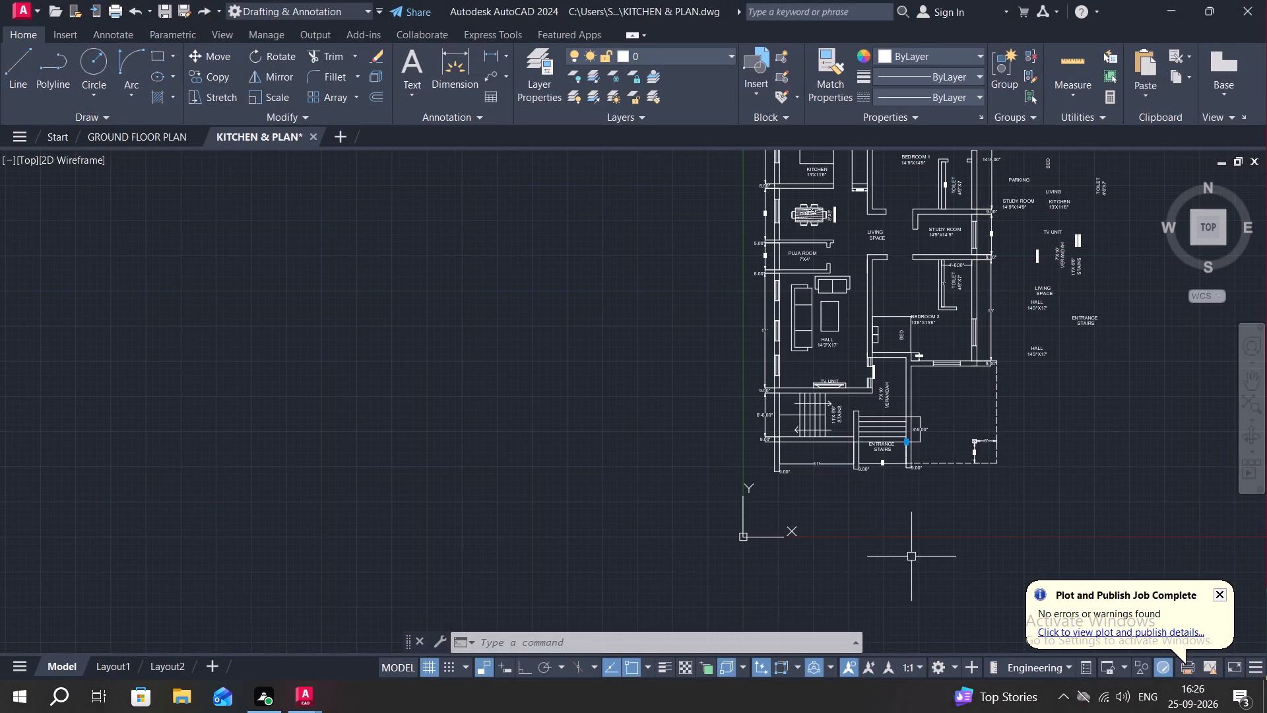
middle_click_drag(820, 451, 813, 476)
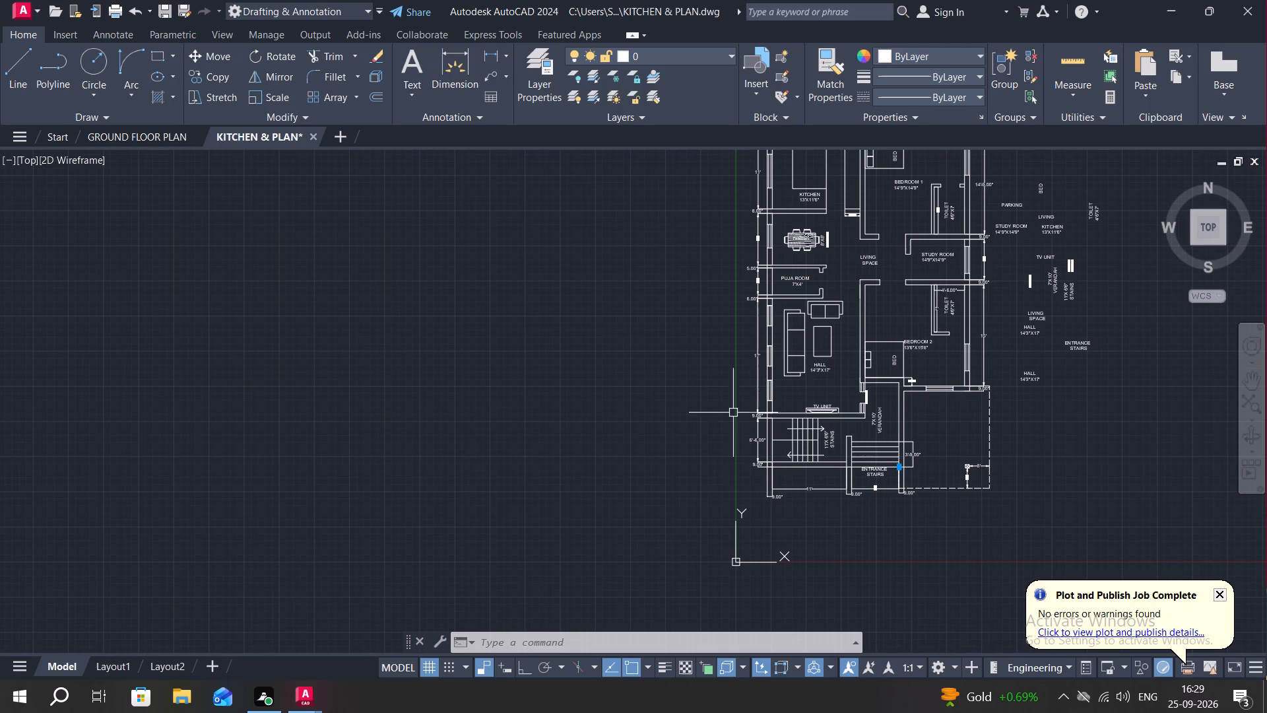
scroll(905, 381, "up", 3)
middle_click_drag(936, 410, 662, 463)
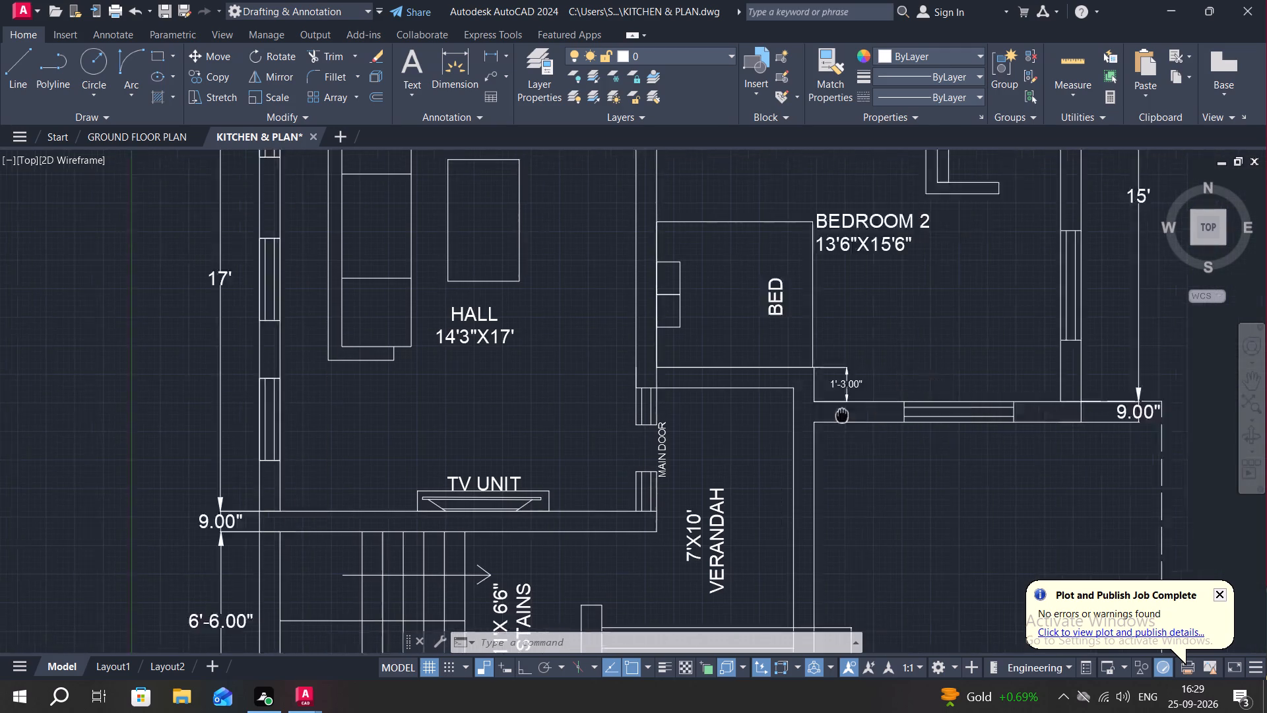
middle_click_drag(662, 463, 439, 558)
scroll(492, 522, "down", 2)
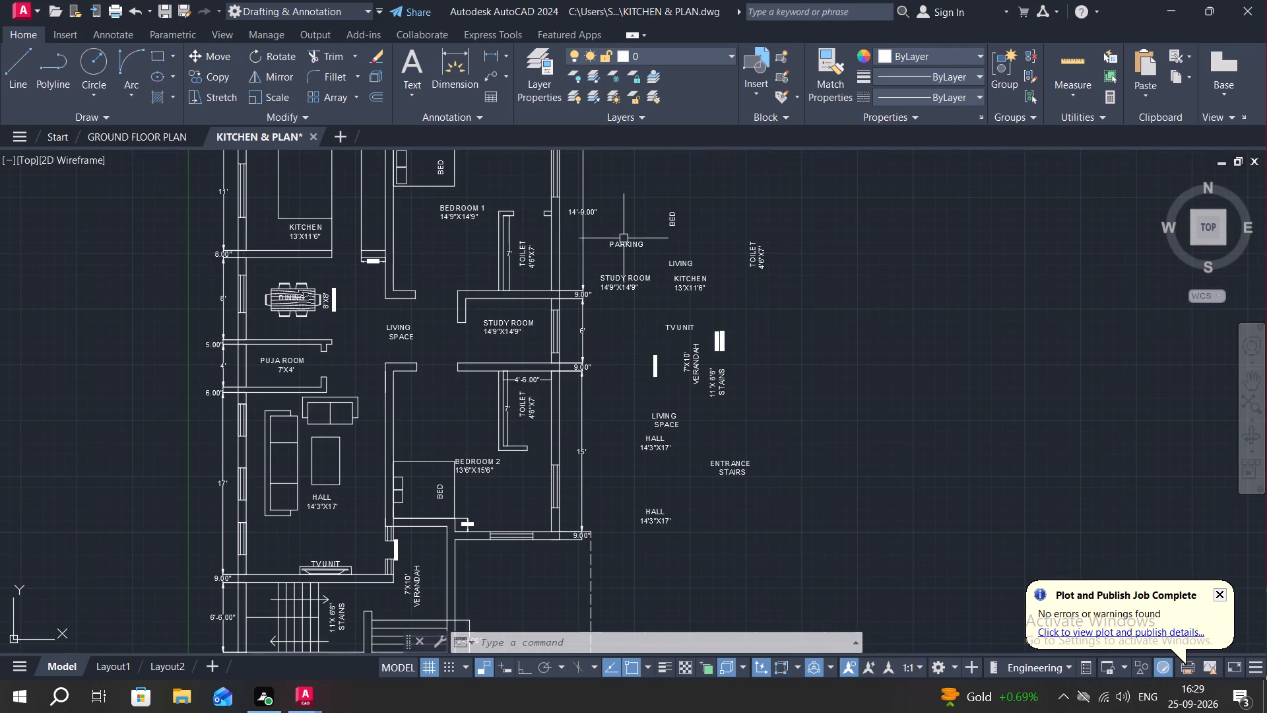
scroll(621, 244, "up", 4)
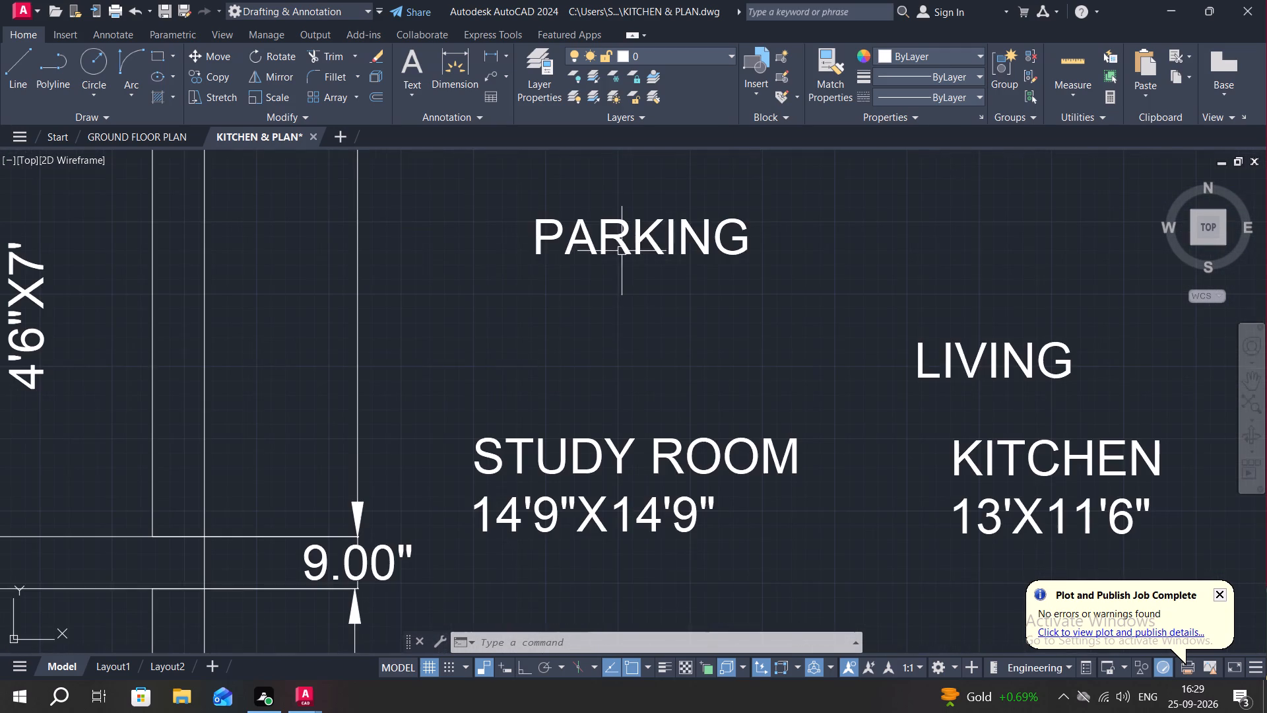
double_click(625, 243)
left_click(775, 234)
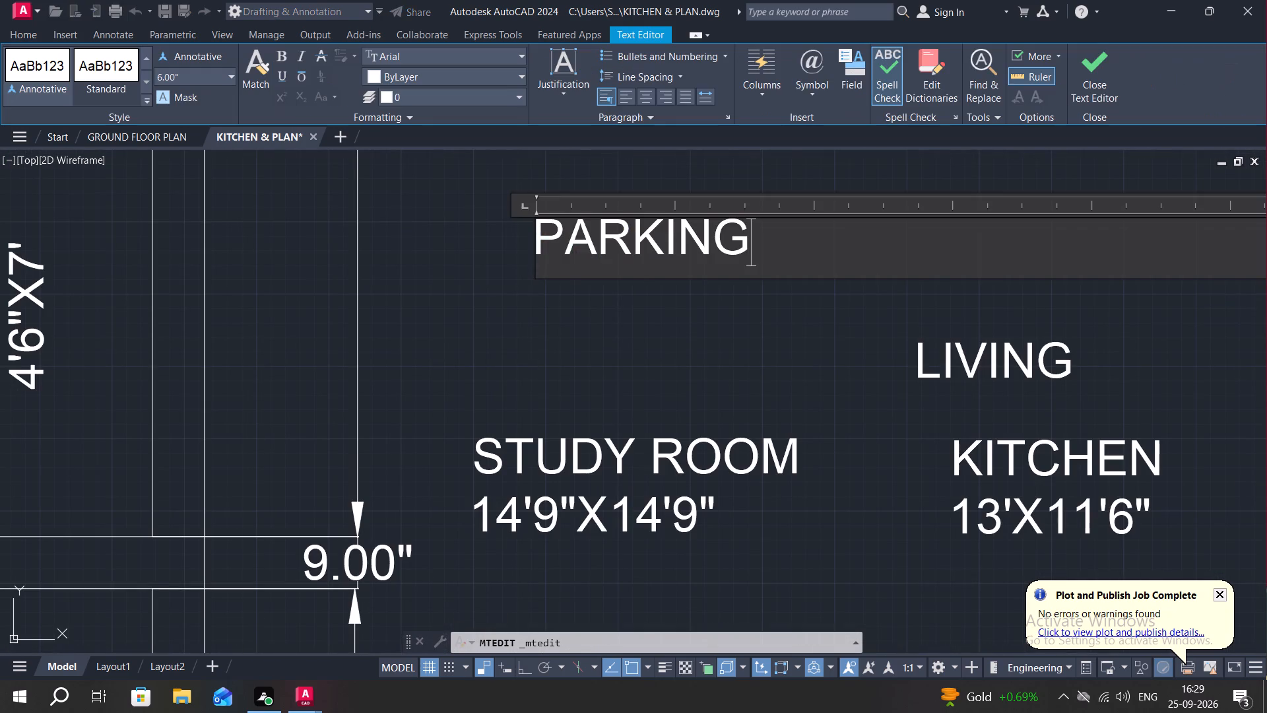
key("BackSpace")
key("BackSpace")
key("BackSpace")
key("BackSpace")
key("BackSpace")
key("BackSpace")
key("BackSpace")
key("BackSpace")
key("BackSpace")
key("BackSpace")
key("BackSpace")
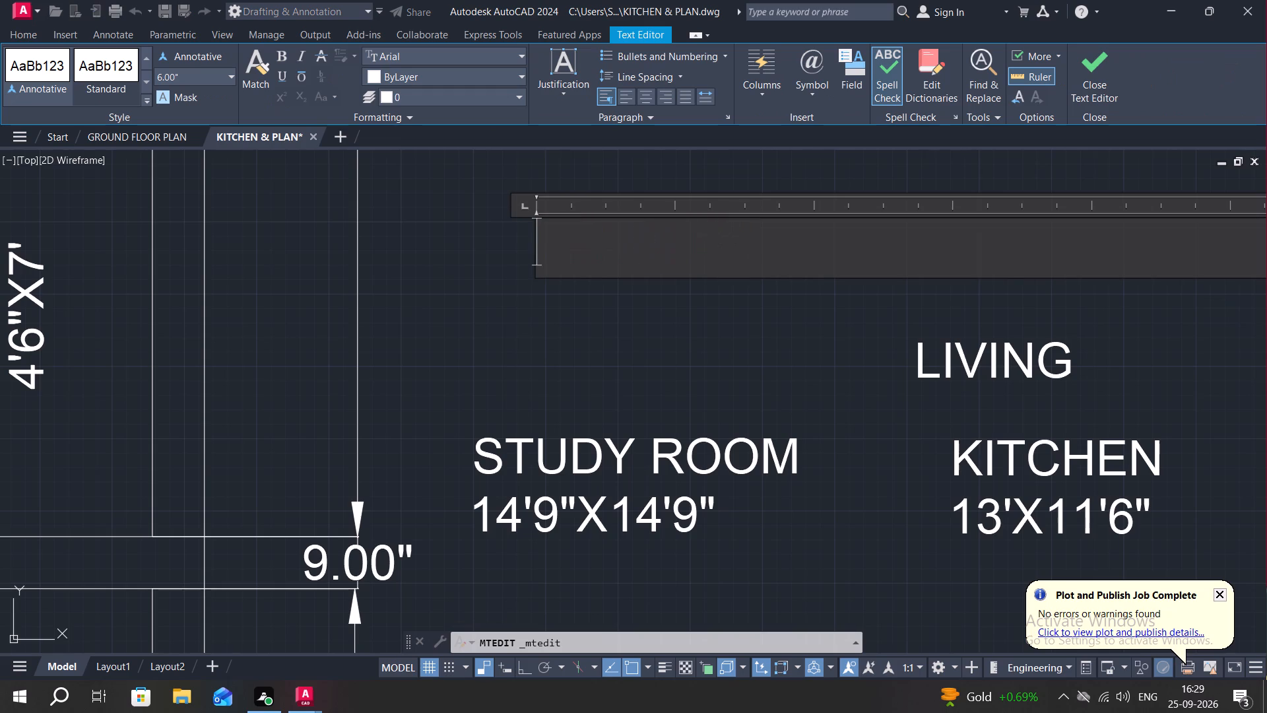
type("CAE")
key("BackSpace")
type("R")
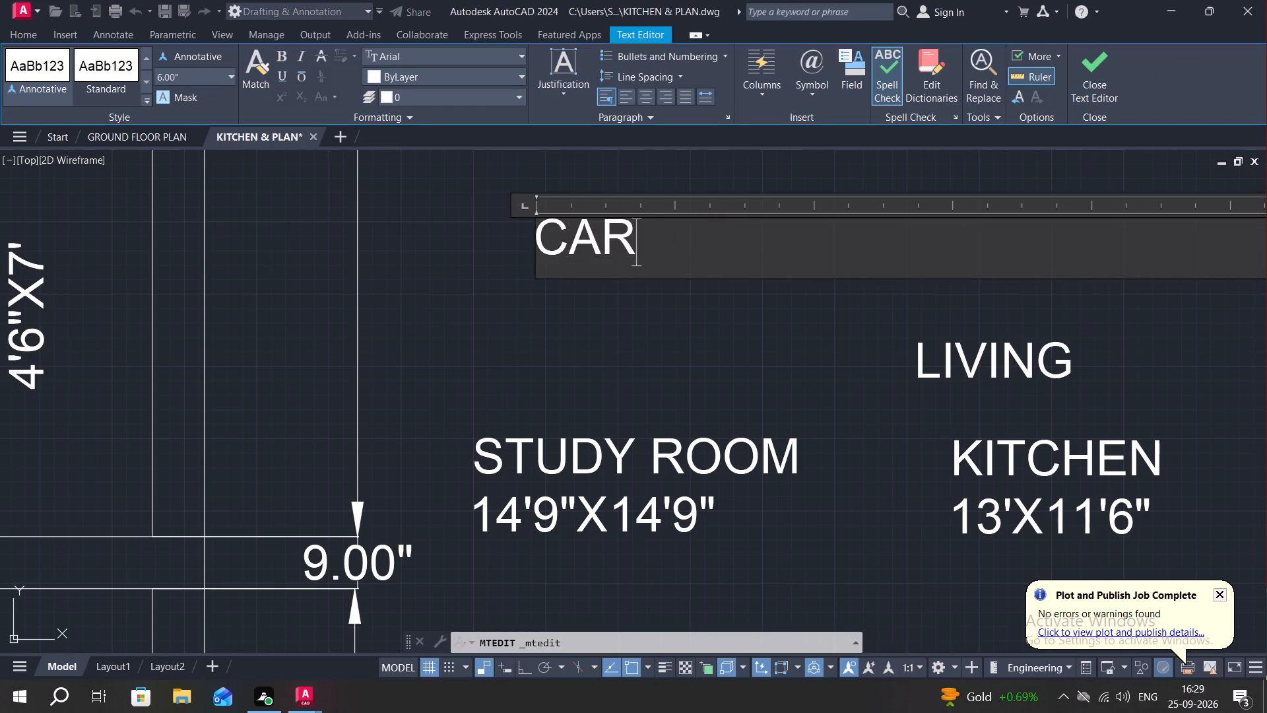
key("space")
key("p")
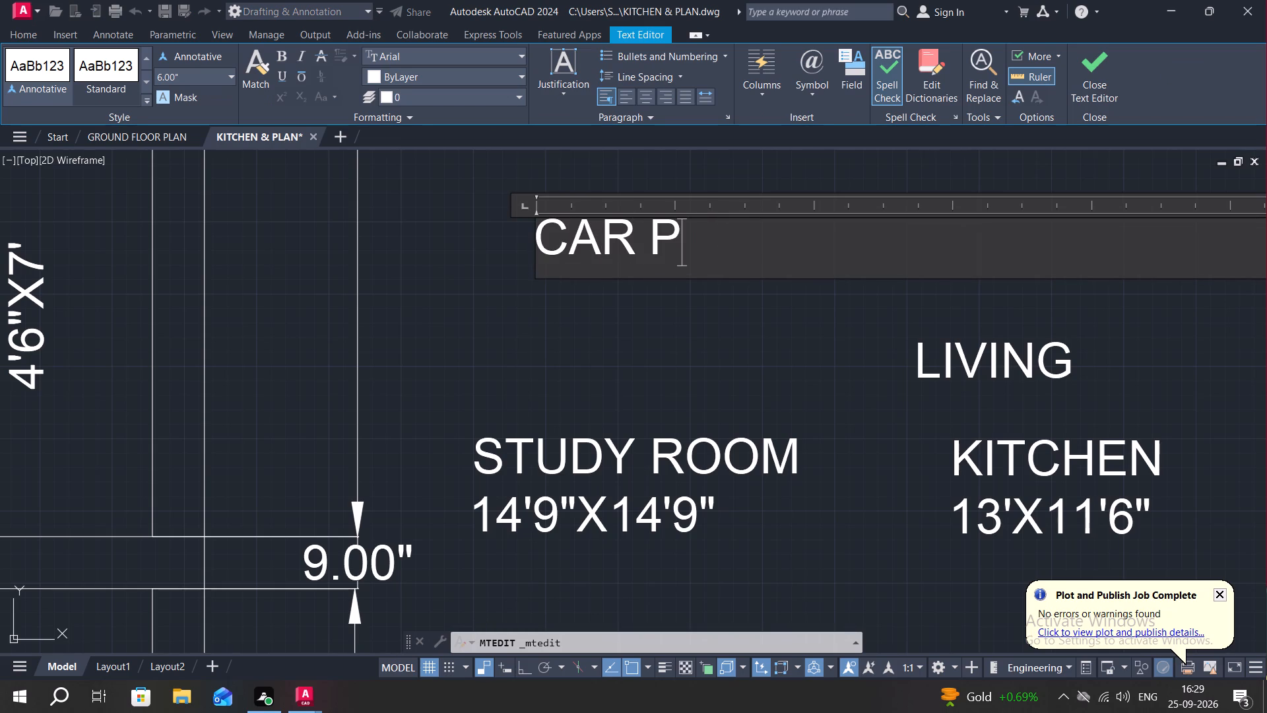
key("a")
type("RKING")
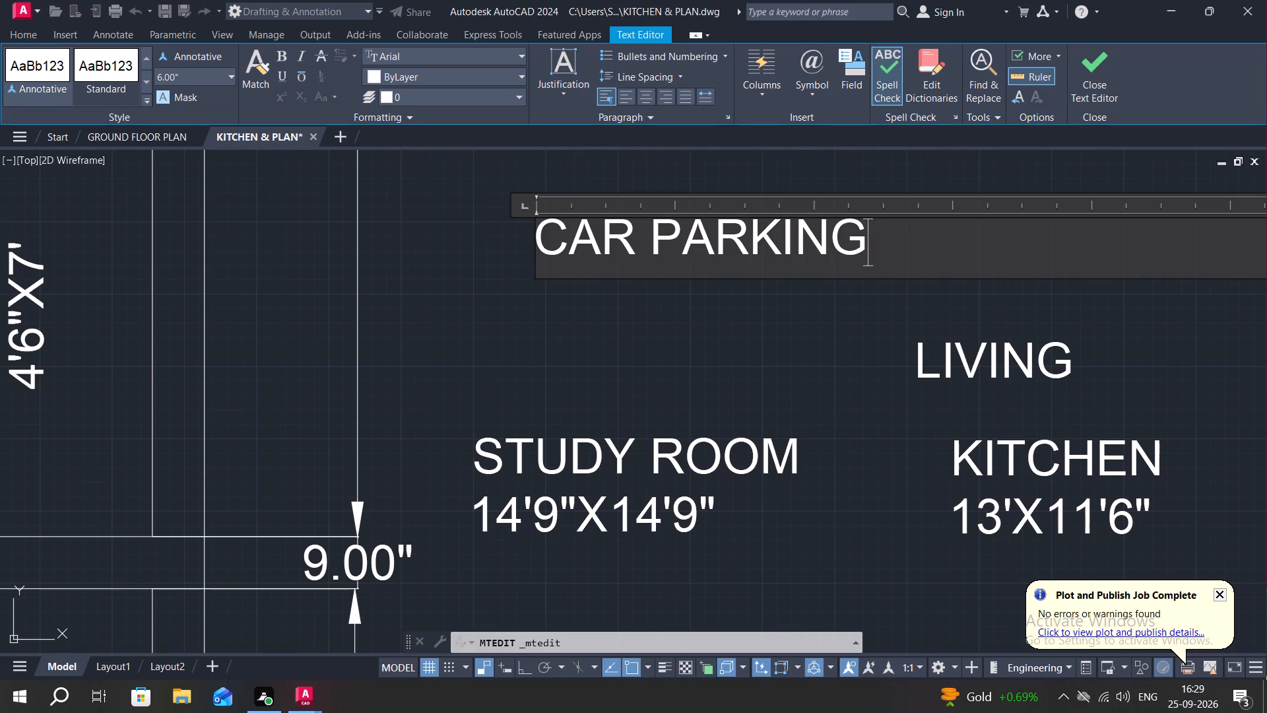
Add a second line reading 9'X11' to the spare CAR PARKING label and finish editing the text.
key("Return")
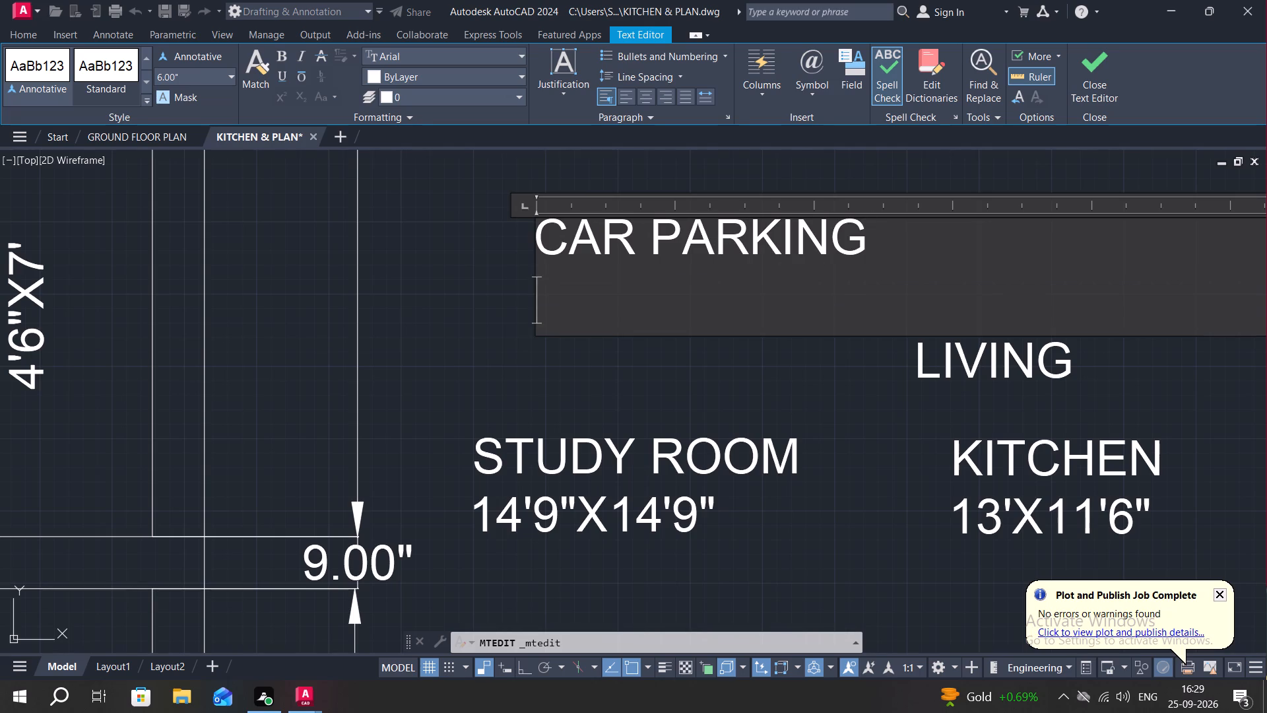
key("1")
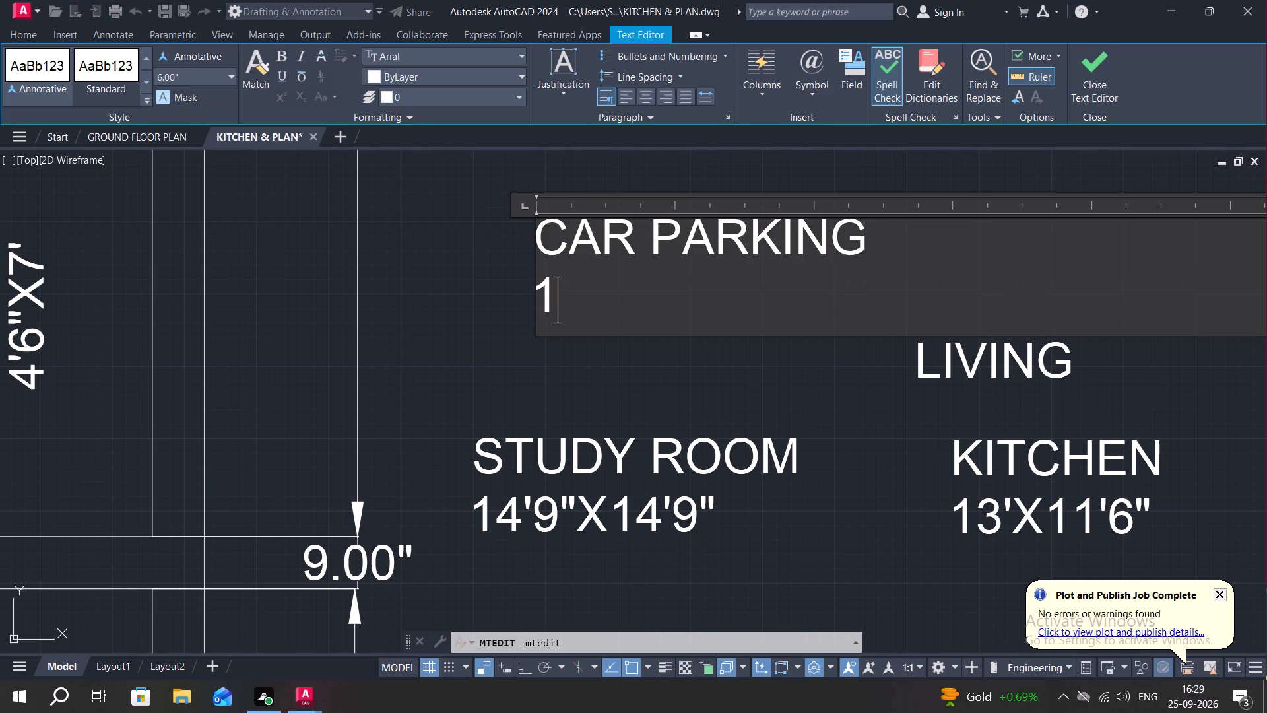
key("BackSpace")
type("11")
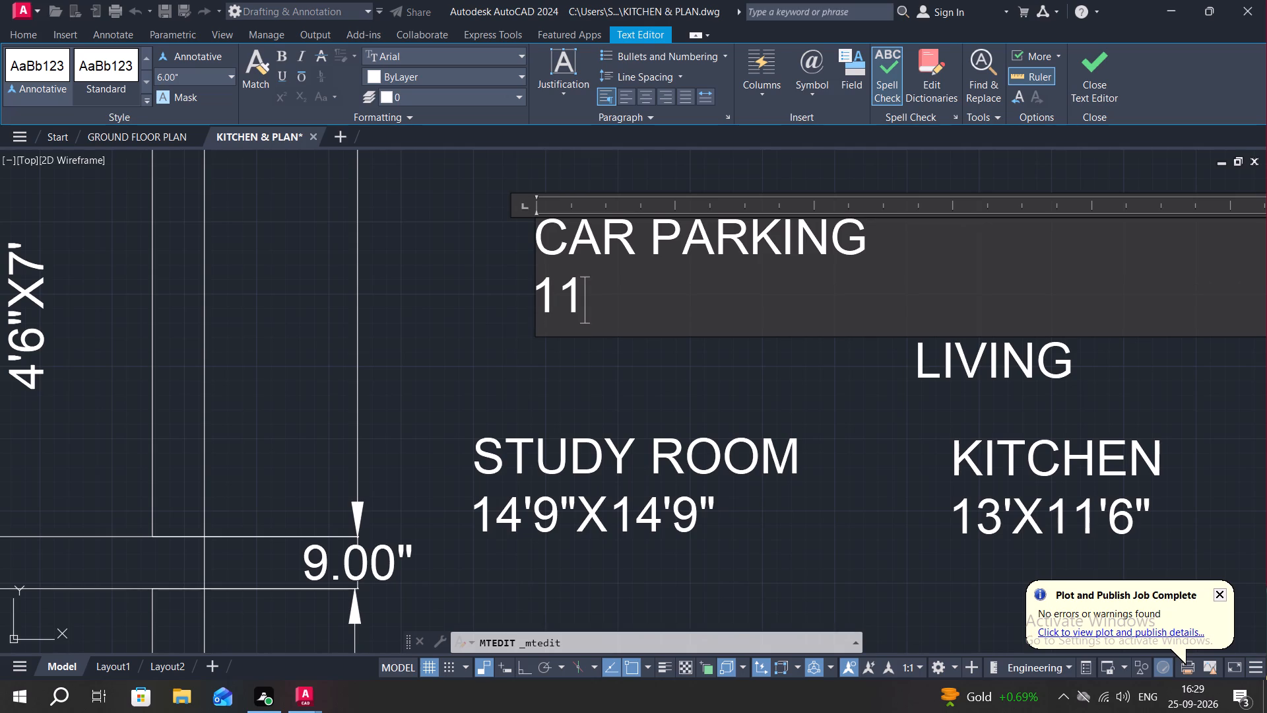
key("apostrophe")
key("x")
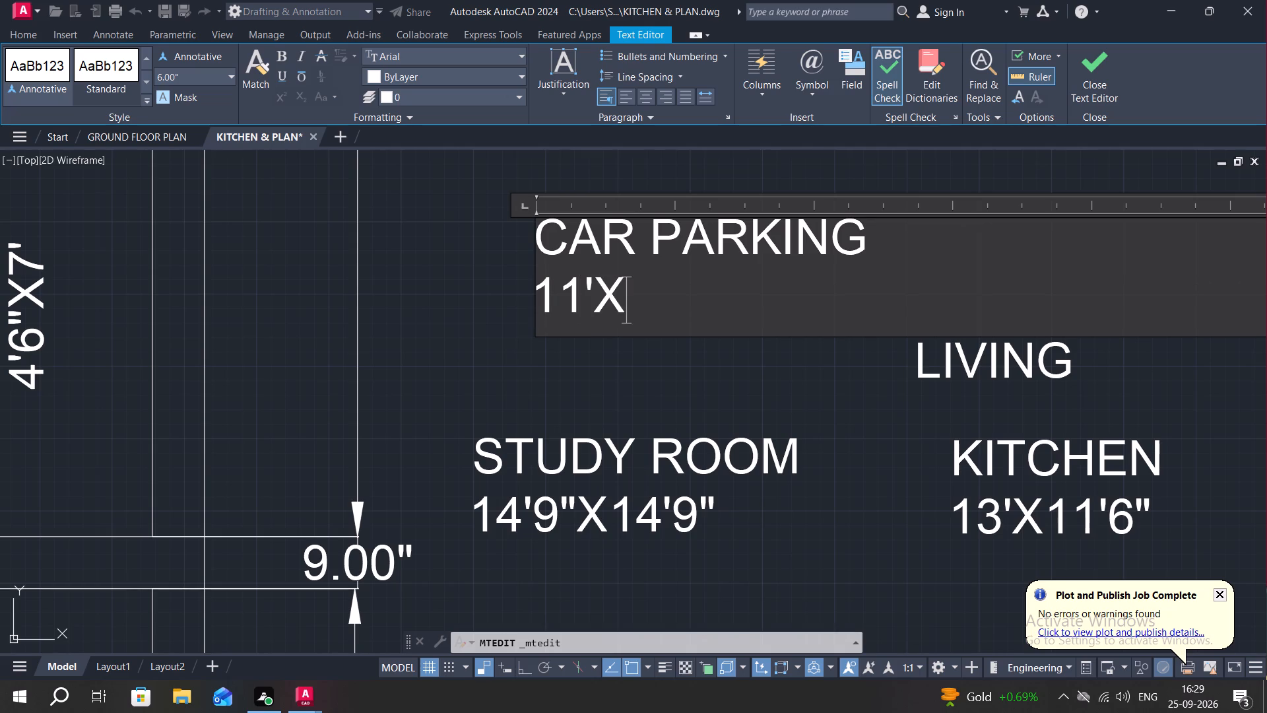
key("1")
key("BackSpace")
key("9")
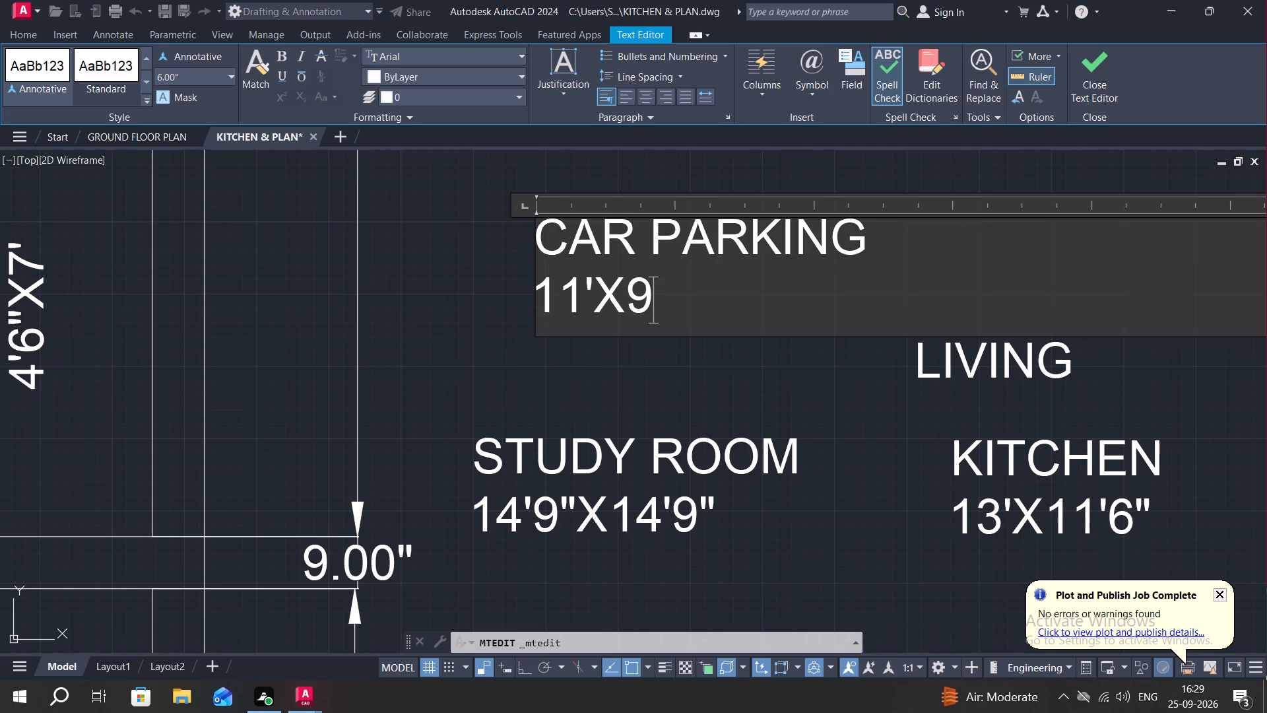
key("apostrophe")
key("Return")
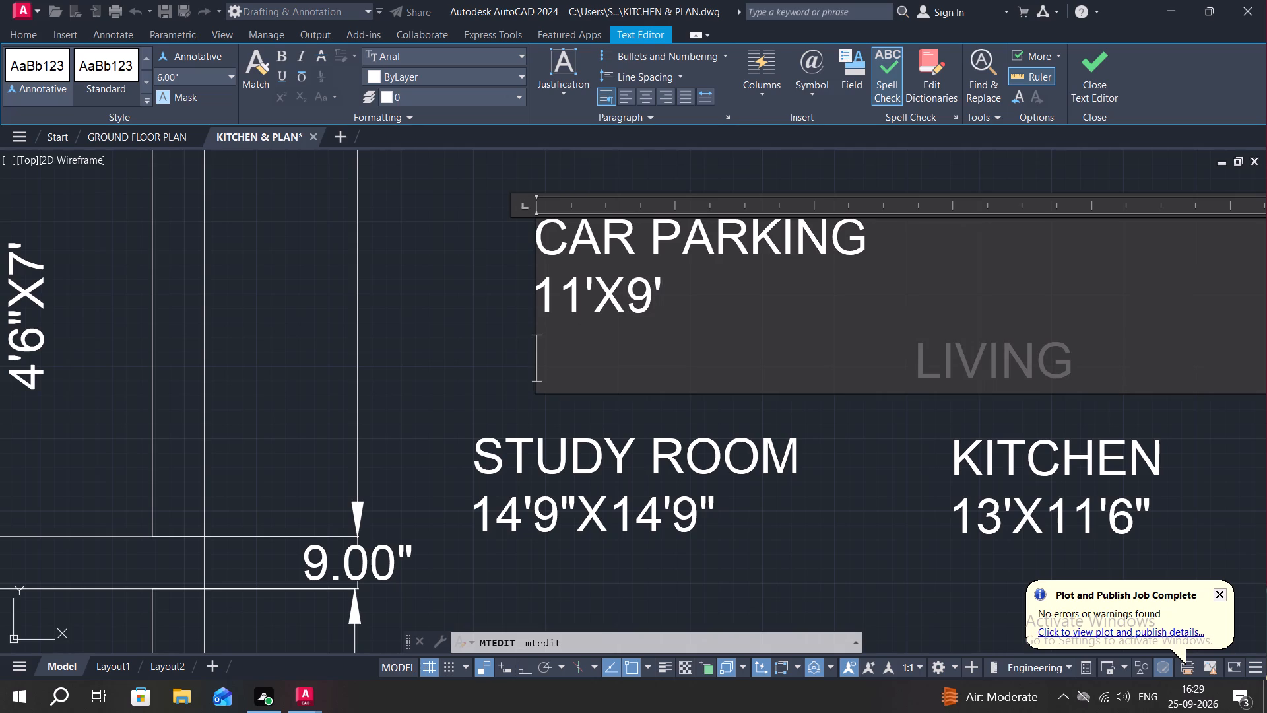
key("BackSpace")
key("BackSpace")
key("BackSpace")
key("BackSpace")
key("BackSpace")
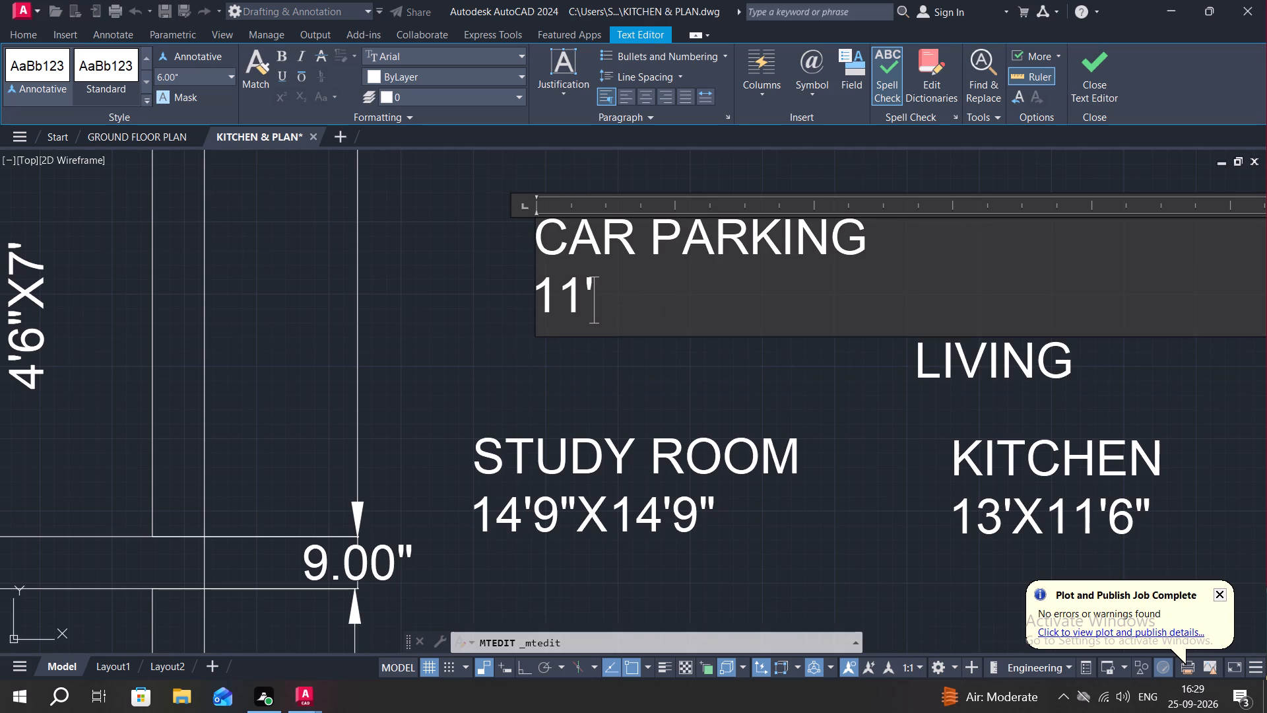
key("BackSpace")
key("BackSpace")
type("9'")
type("X11")
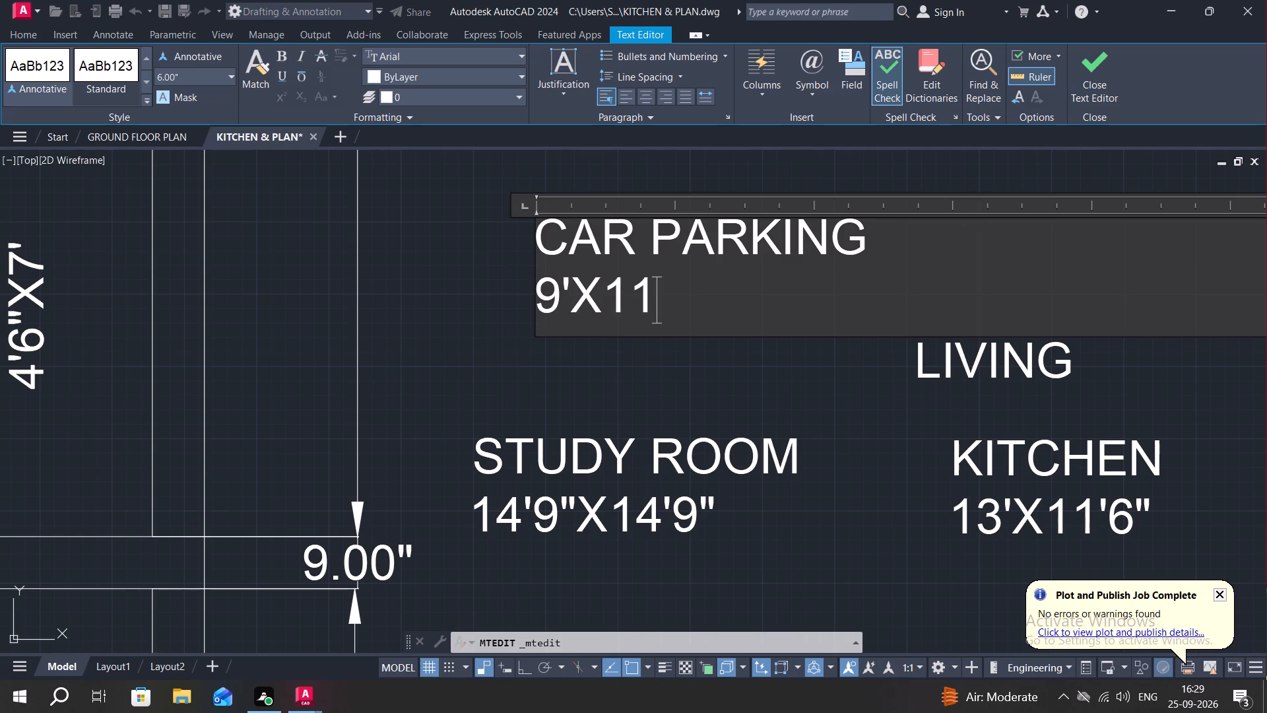
key("apostrophe")
key("Return")
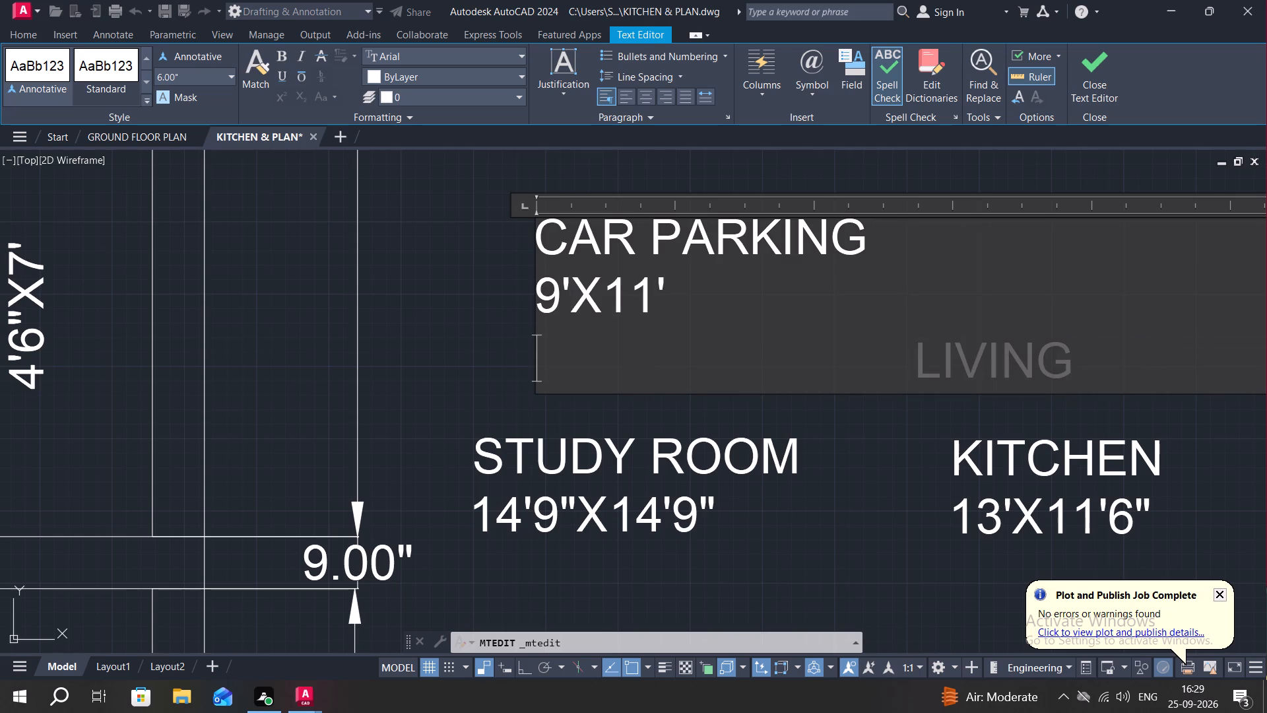
left_click(507, 287)
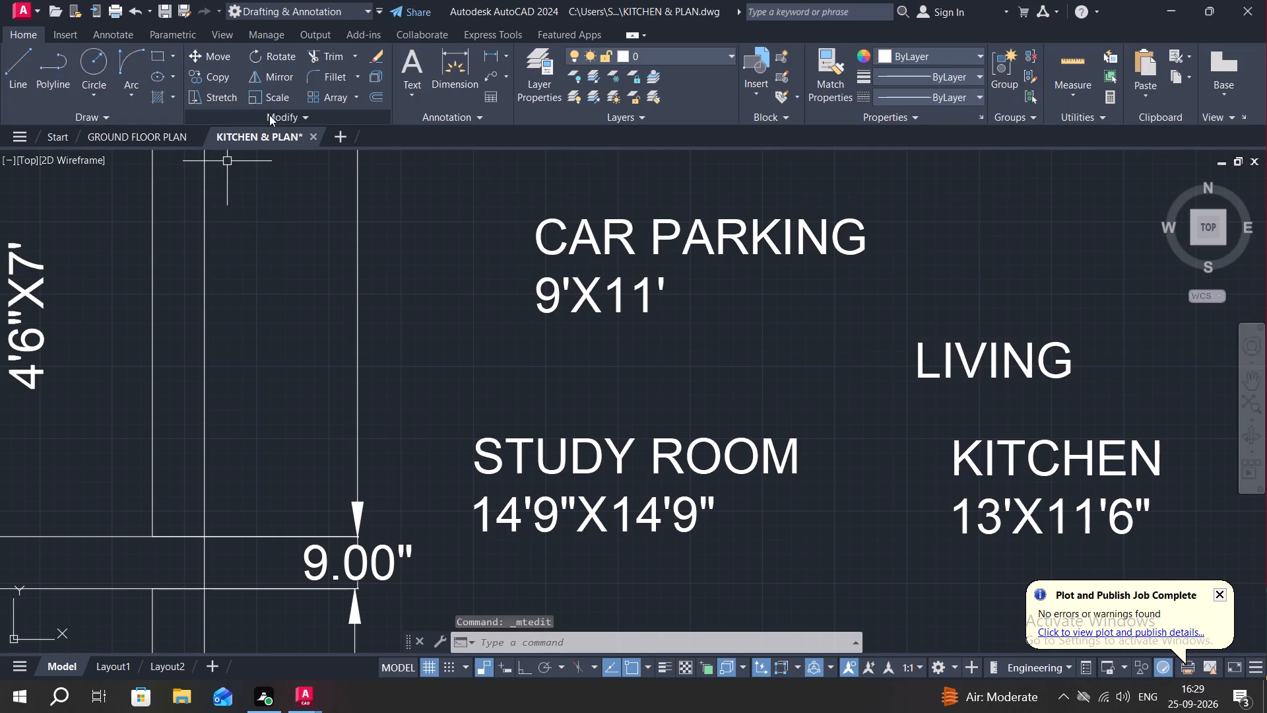
Copy the CAR PARKING 9'X11' label into the middle of the parking area beside the verandah and entrance stairs.
left_click(192, 69)
left_click(591, 232)
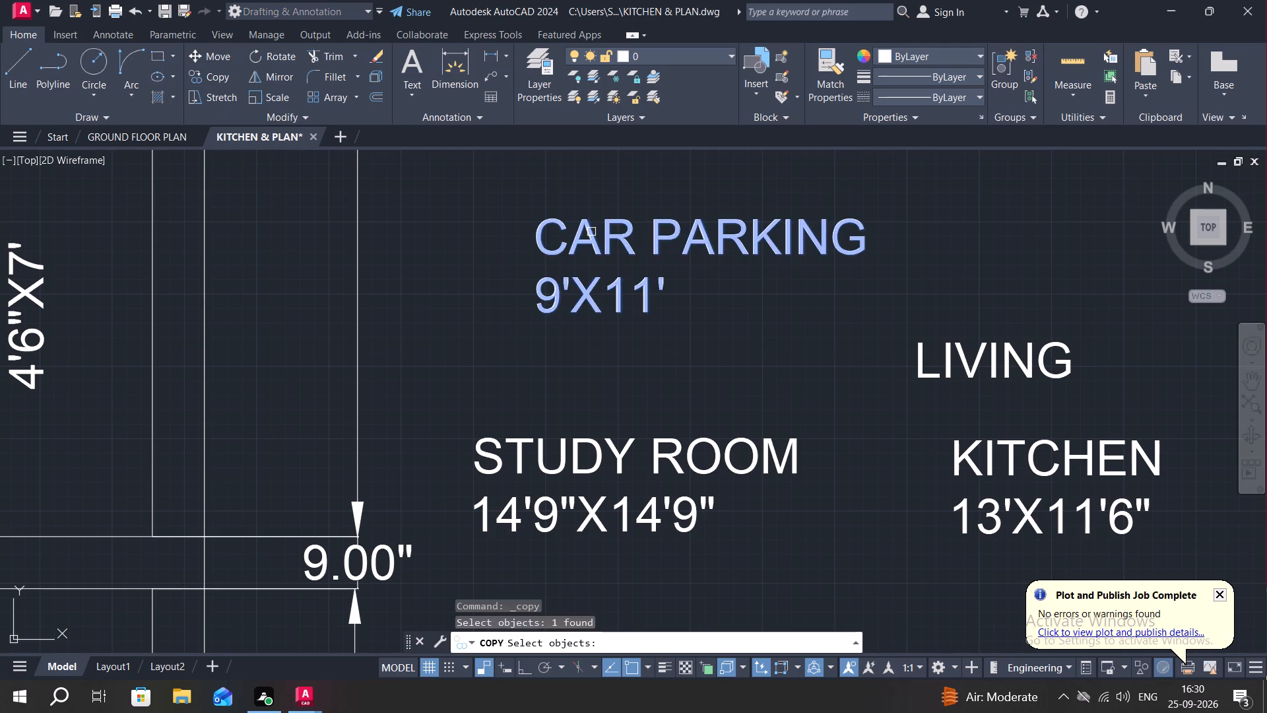
scroll(704, 262, "down", 3)
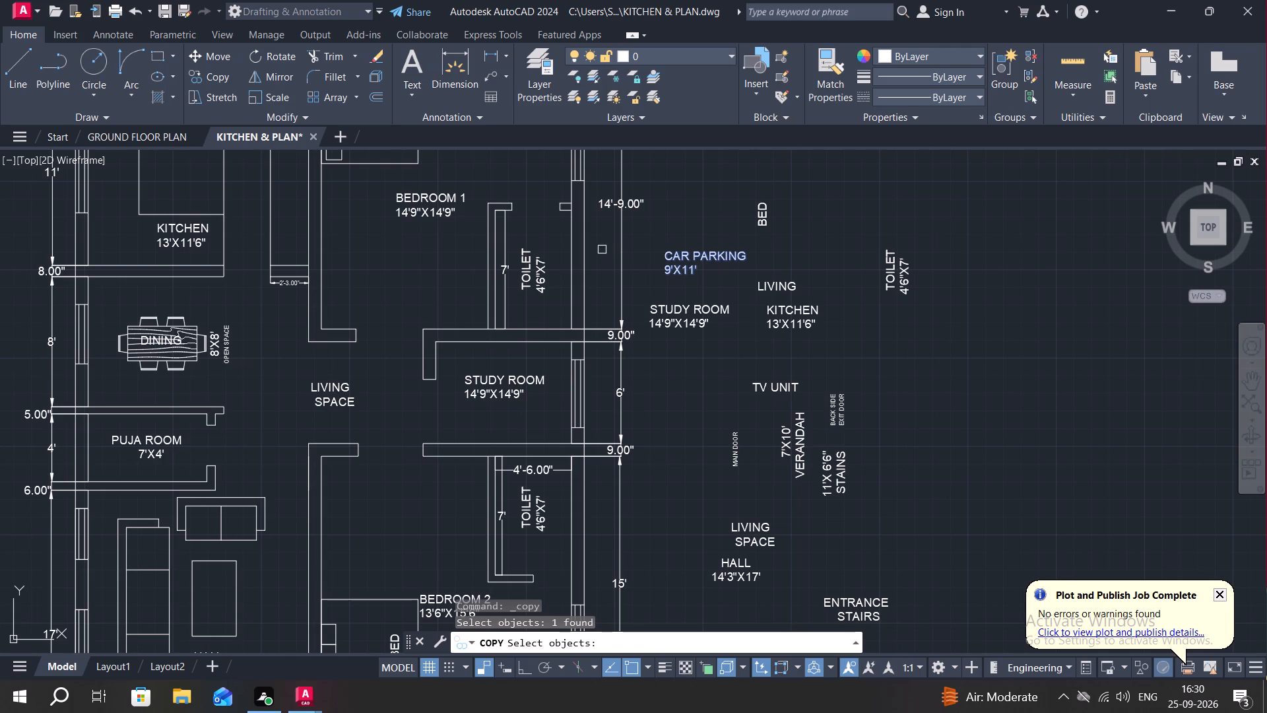
right_click(680, 258)
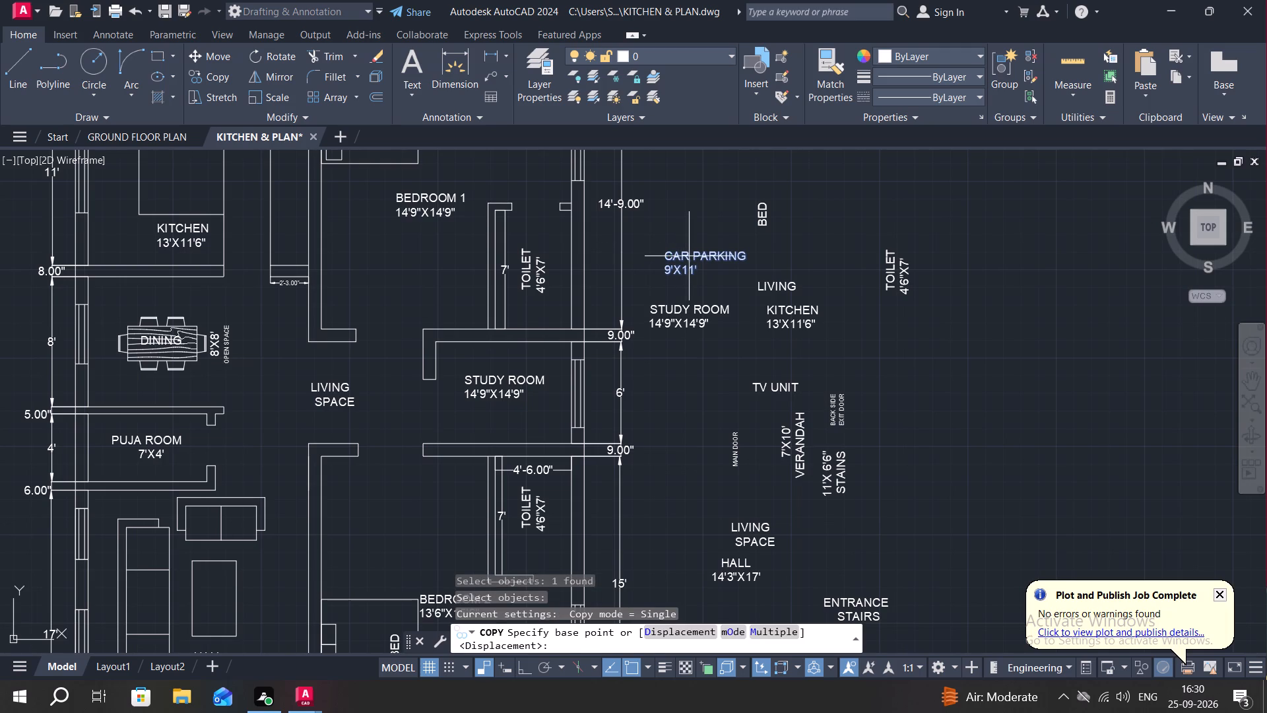
left_click(690, 256)
middle_click_drag(690, 344, 798, 205)
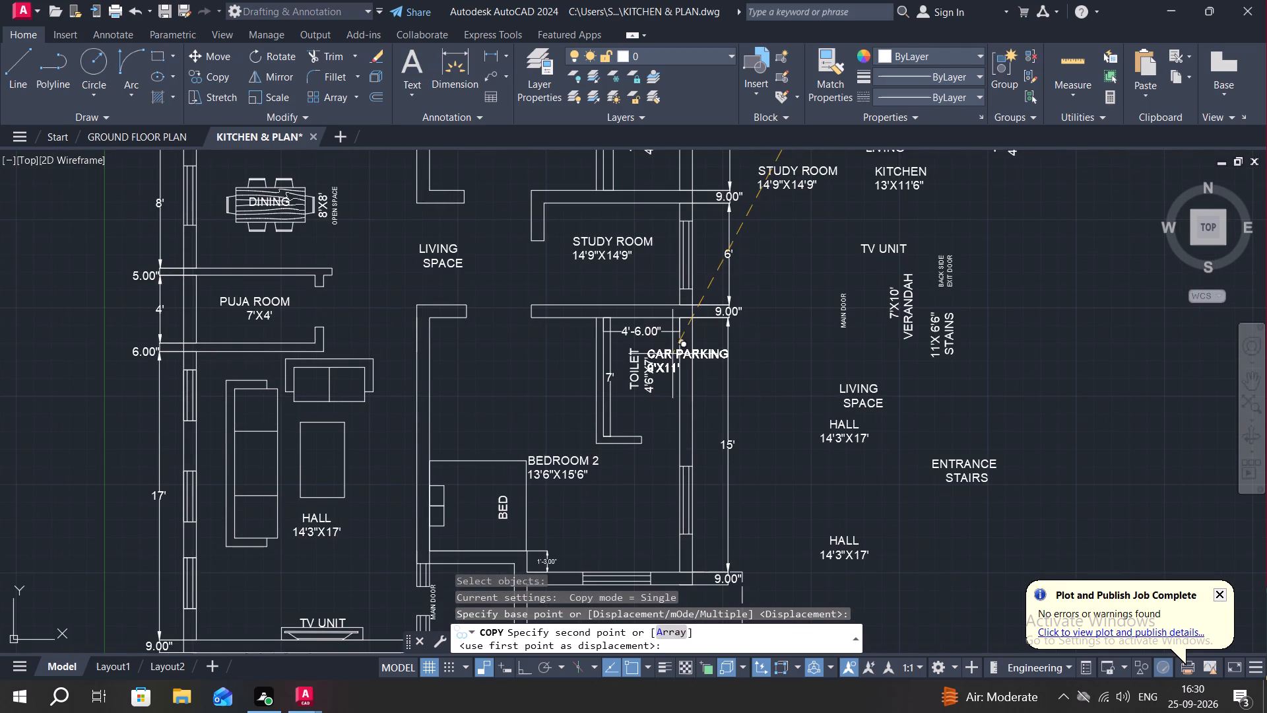
middle_click_drag(585, 445, 545, 231)
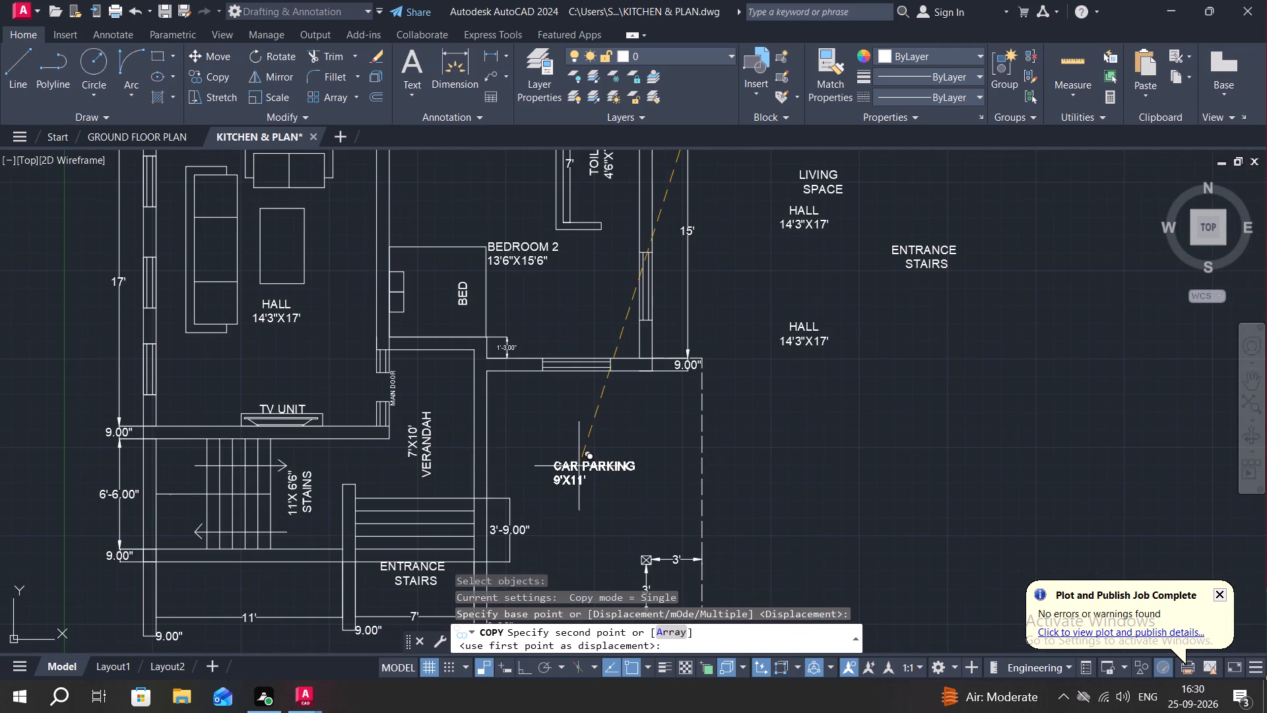
left_click(580, 476)
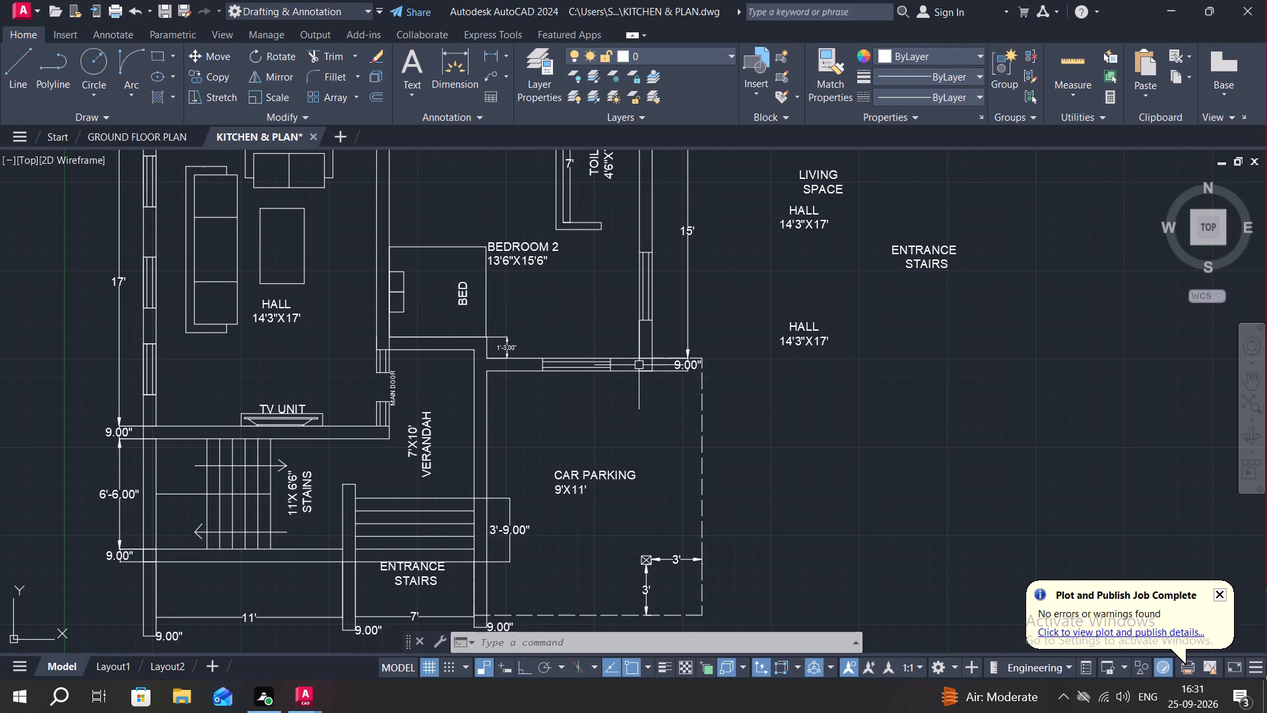
Delete the group of spare room labels beside the plan, from BED and CAR PARKING down to the lowest HALL label.
middle_click_drag(639, 366, 607, 370)
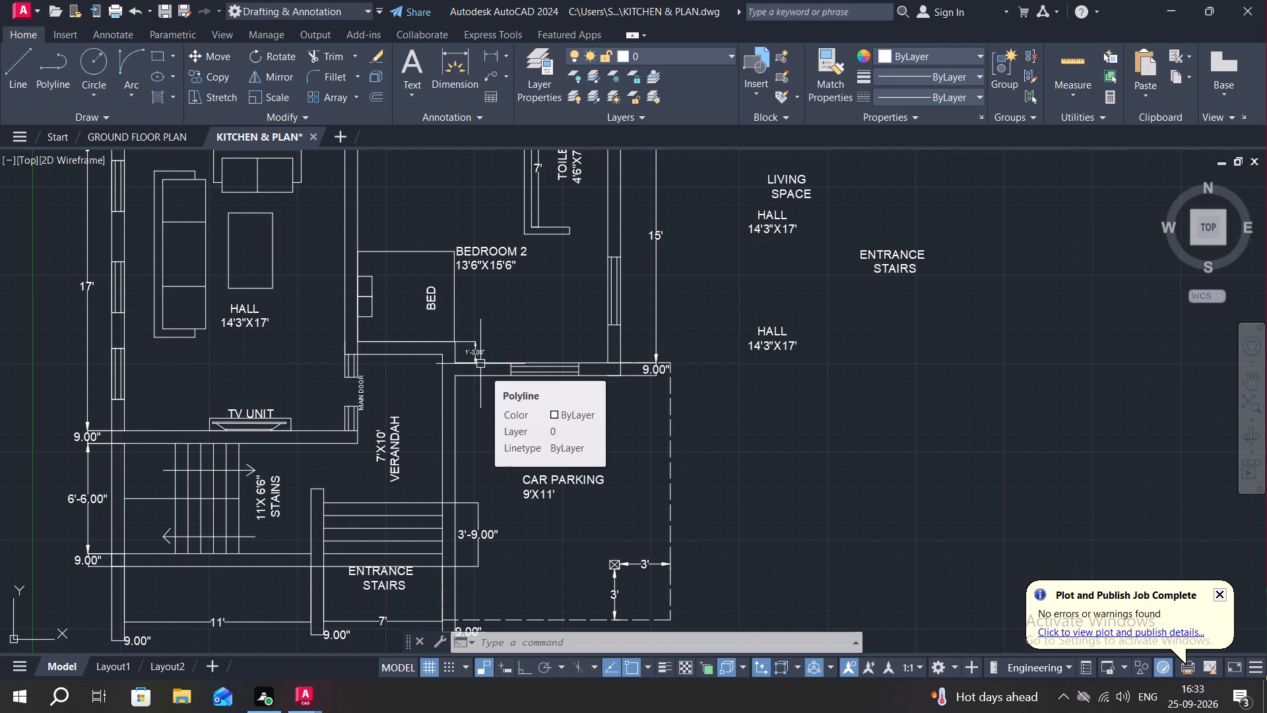
middle_click_drag(704, 376, 787, 426)
scroll(705, 372, "down", 1)
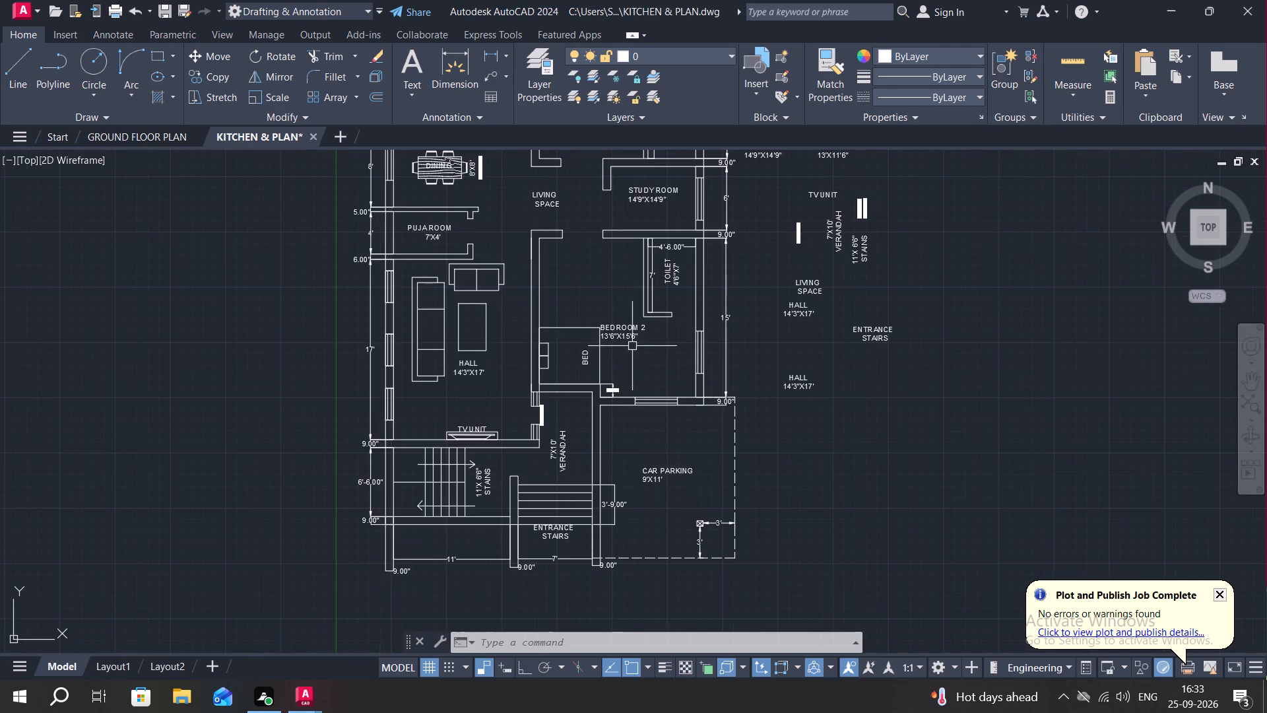
middle_click_drag(655, 349, 659, 498)
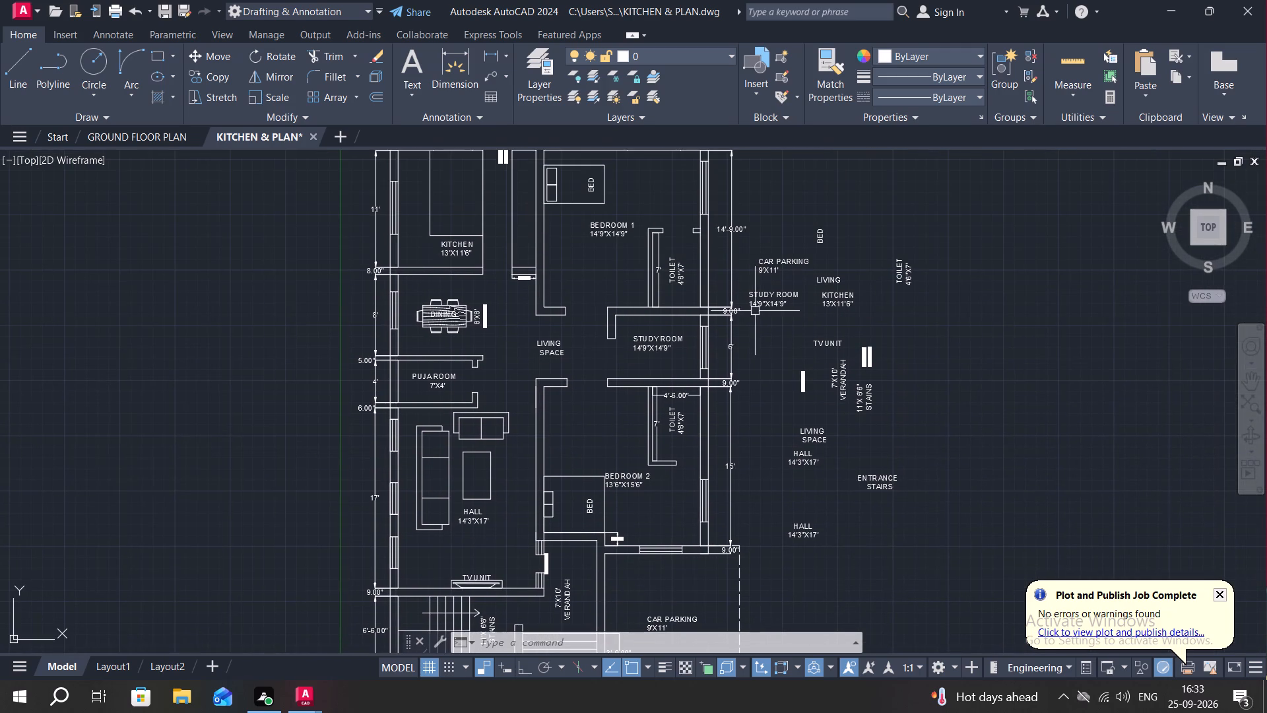
middle_click_drag(742, 317, 670, 307)
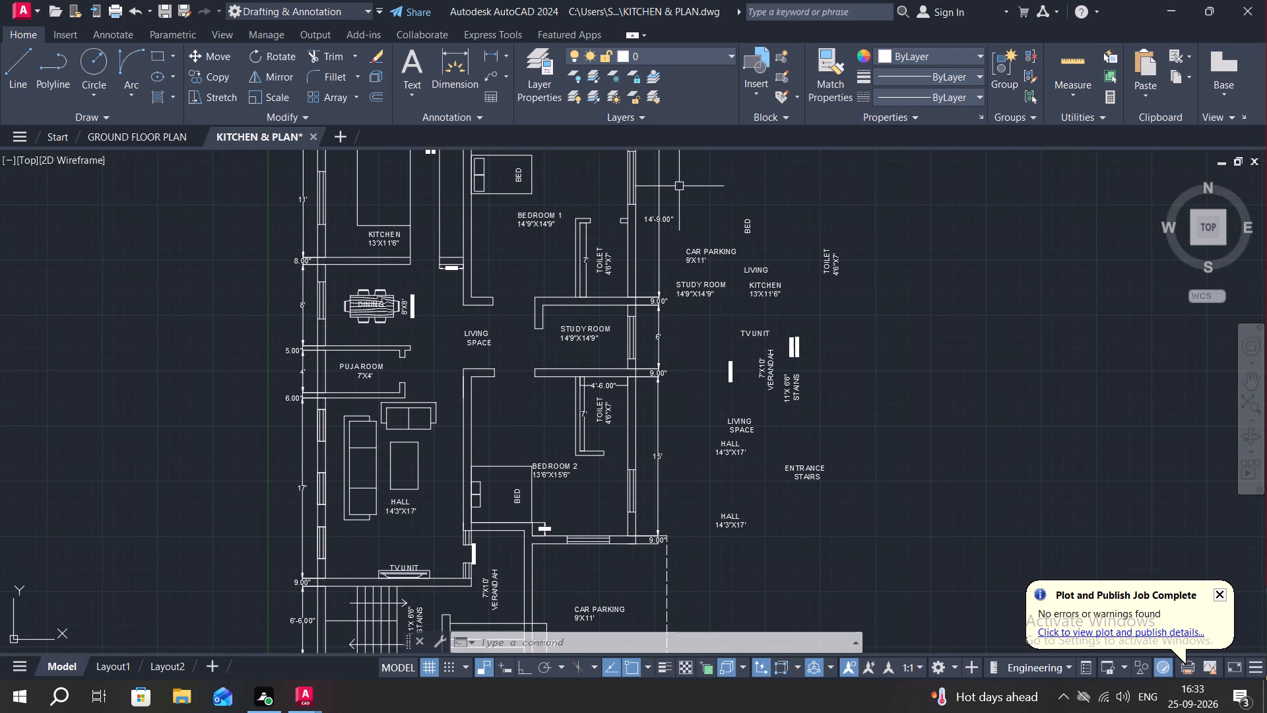
left_click(682, 184)
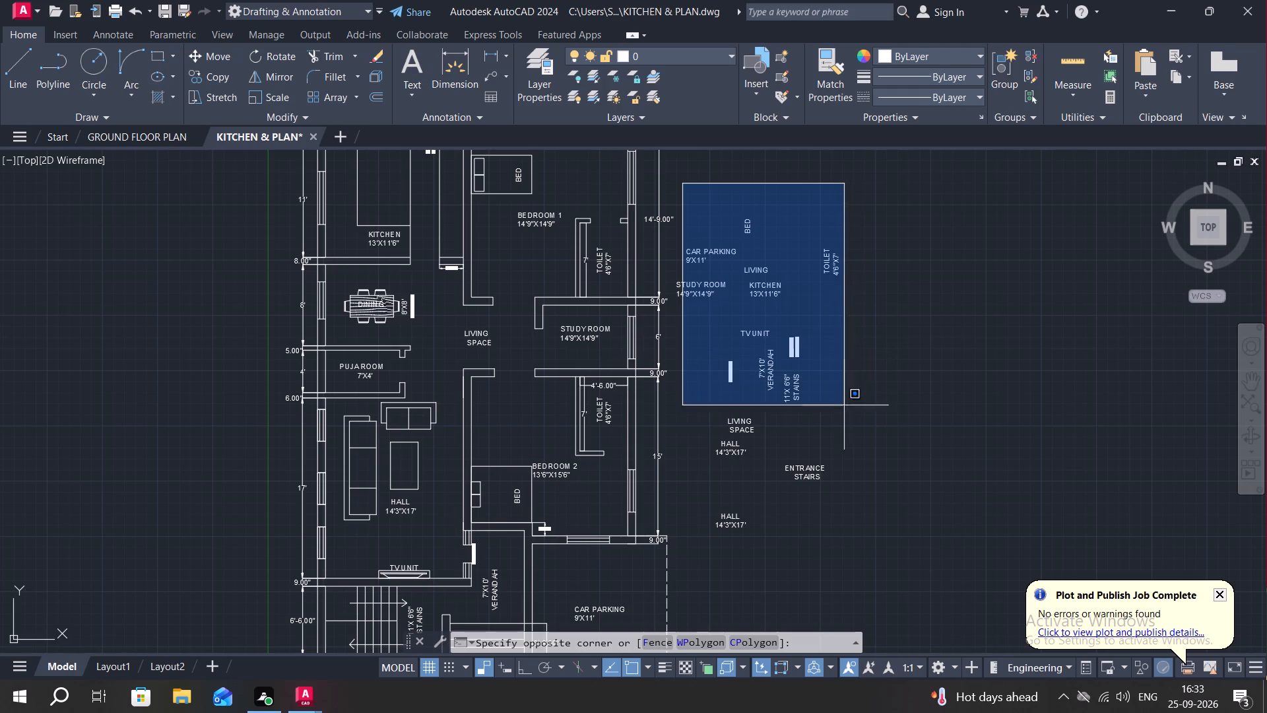
scroll(765, 327, "up", 2)
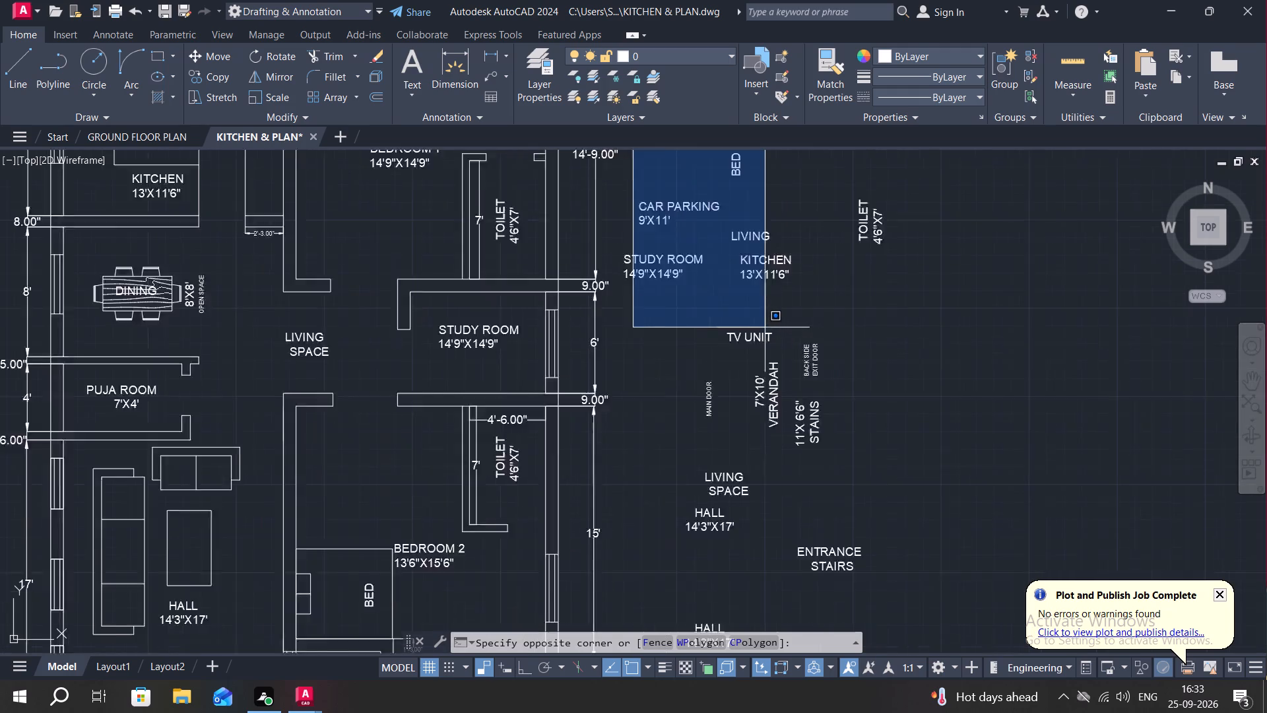
scroll(765, 327, "up", 2)
scroll(765, 327, "down", 3)
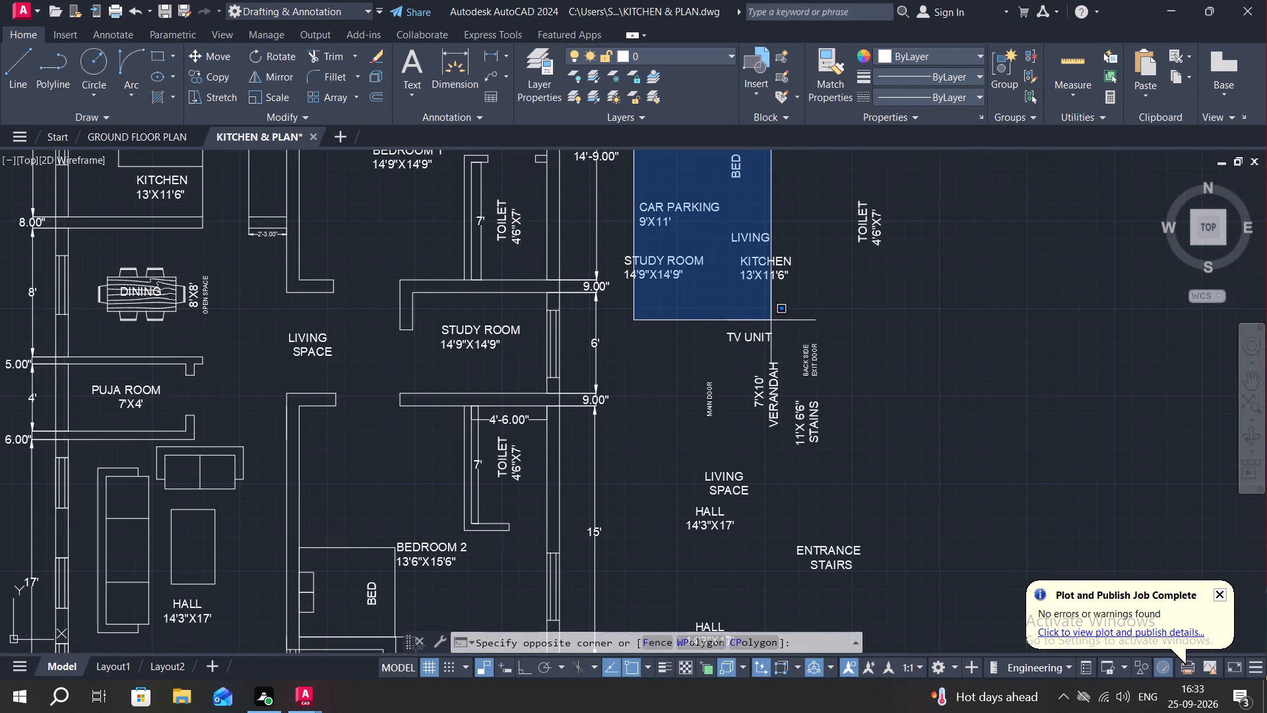
scroll(771, 320, "down", 1)
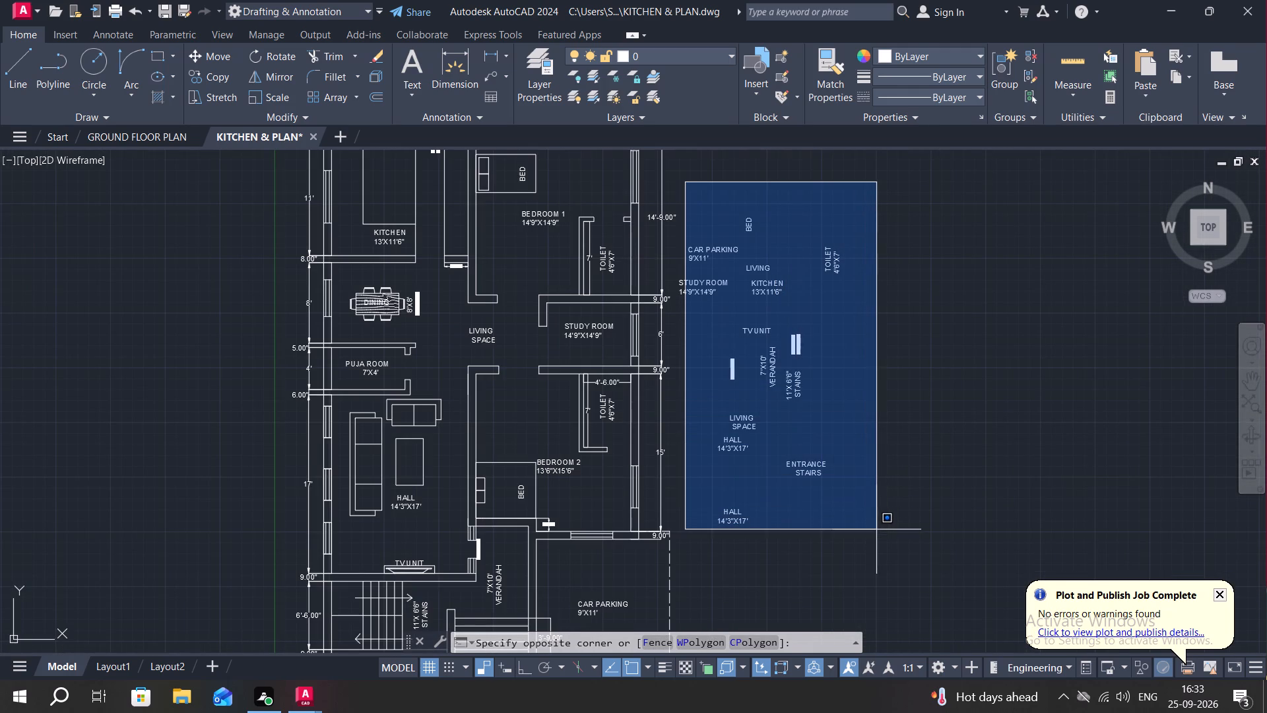
left_click(878, 531)
key("Delete")
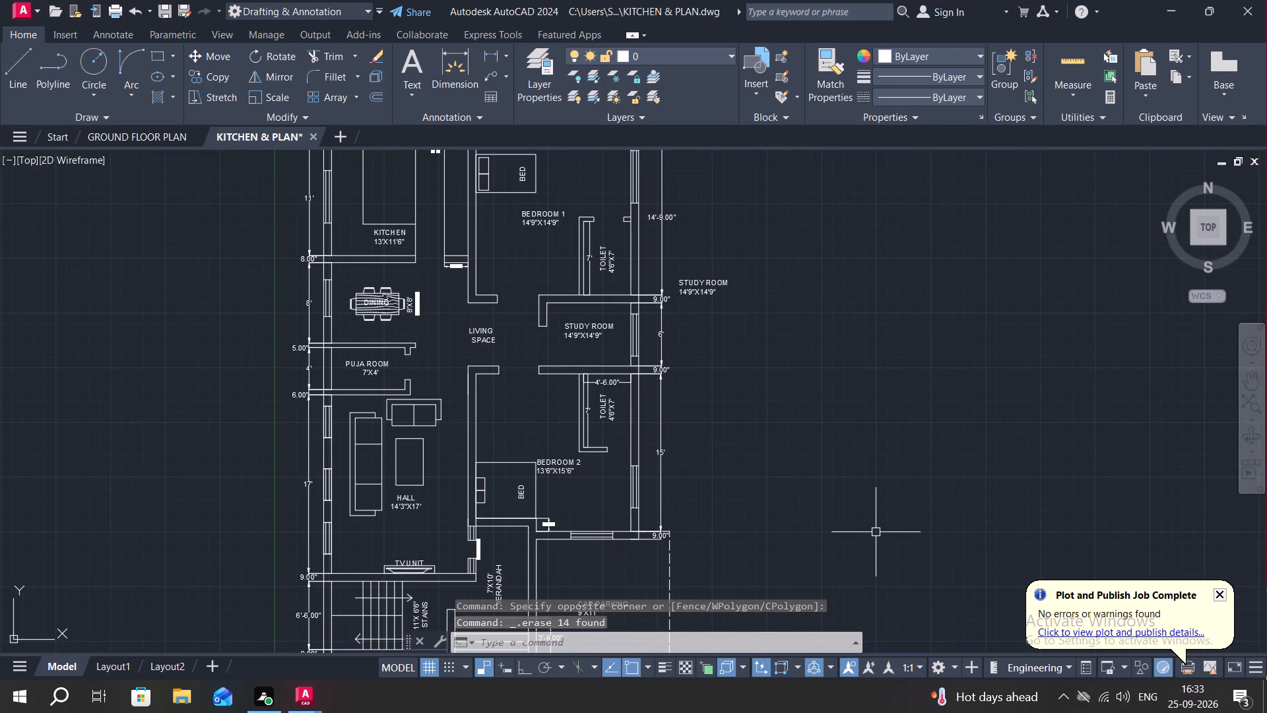
Delete the leftover spare STUDY ROOM 14'9"X14'9" label outside the plan.
scroll(708, 301, "up", 1)
left_click(641, 253)
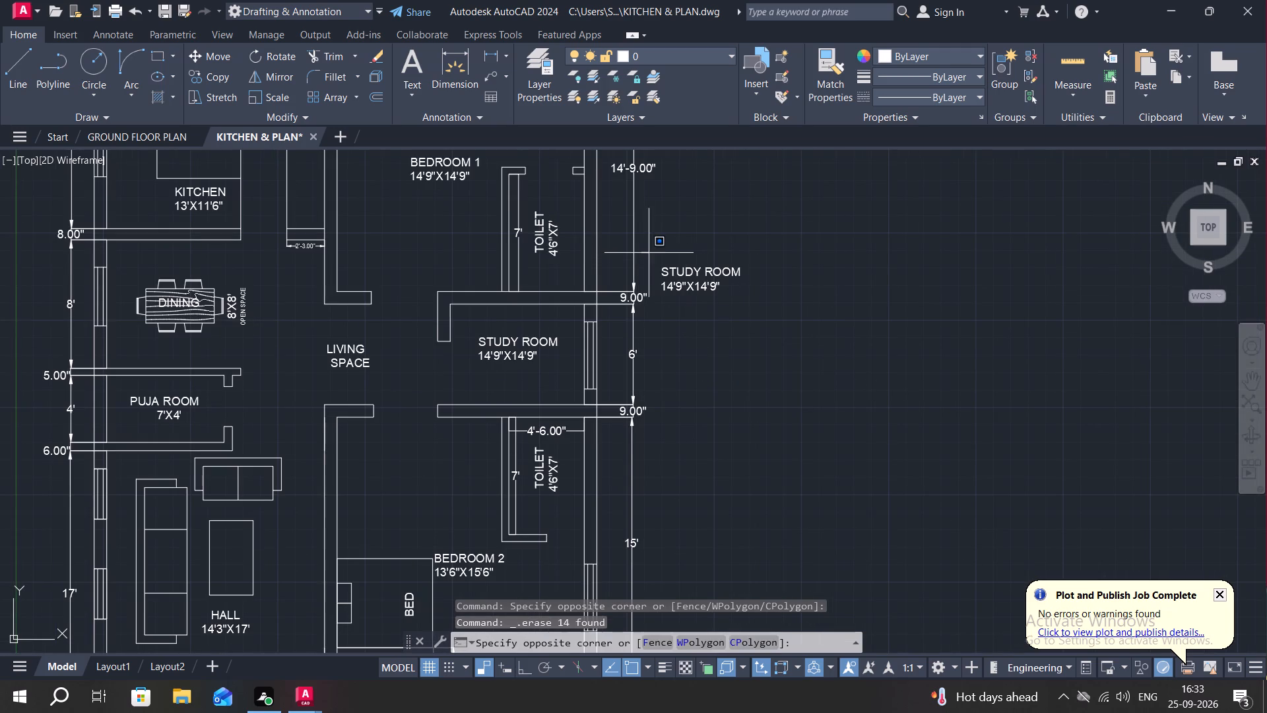
left_click(810, 338)
key("Delete")
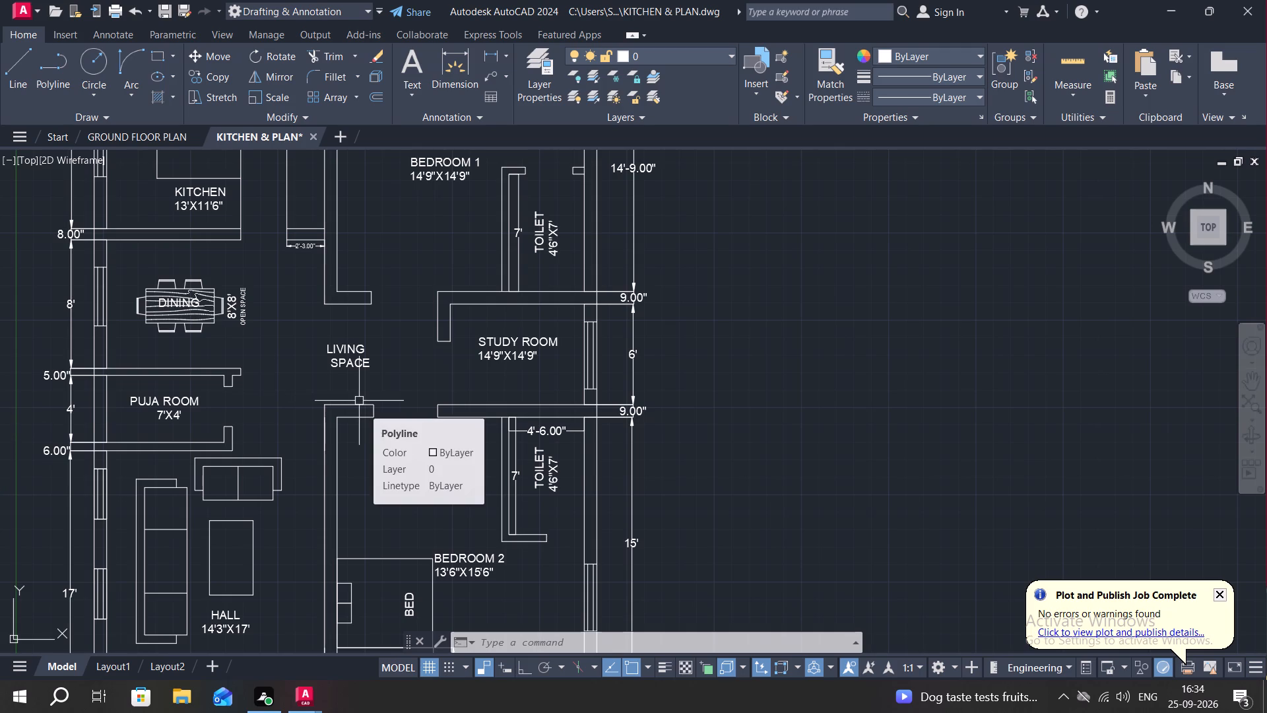
Change the colour of the BEDROOM 1 label to Green.
middle_click_drag(602, 378, 956, 434)
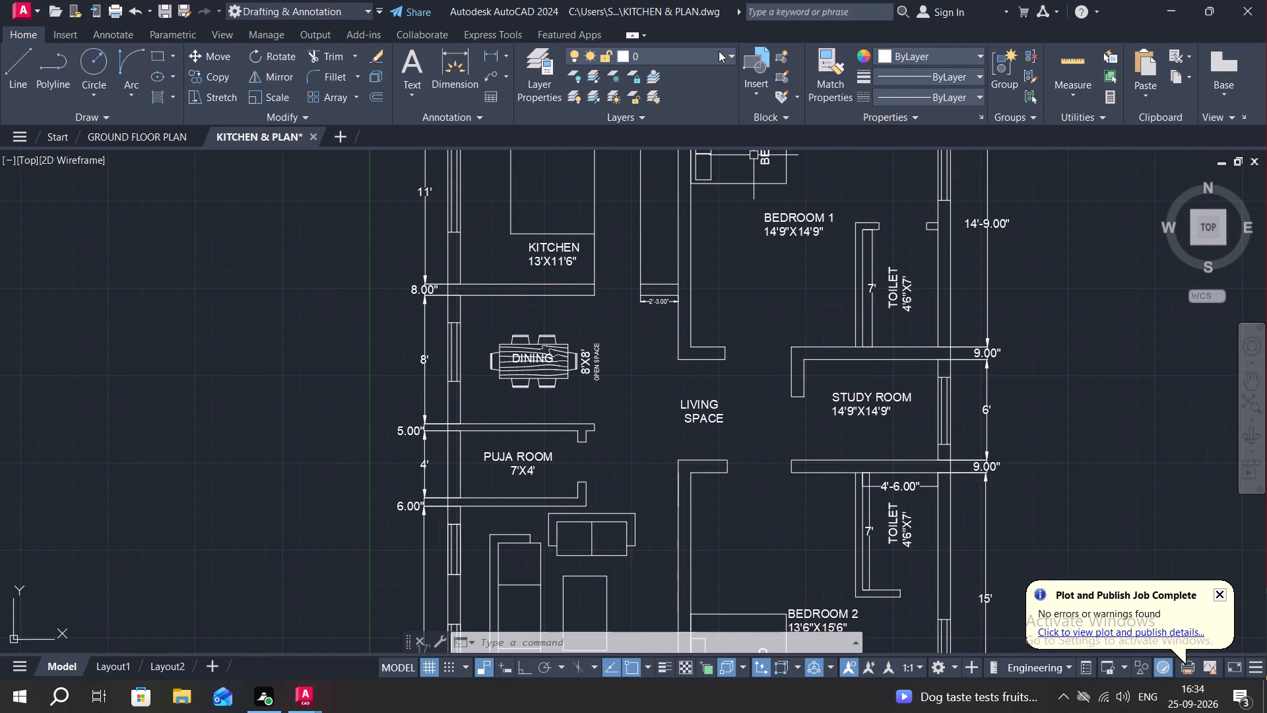
left_click(795, 222)
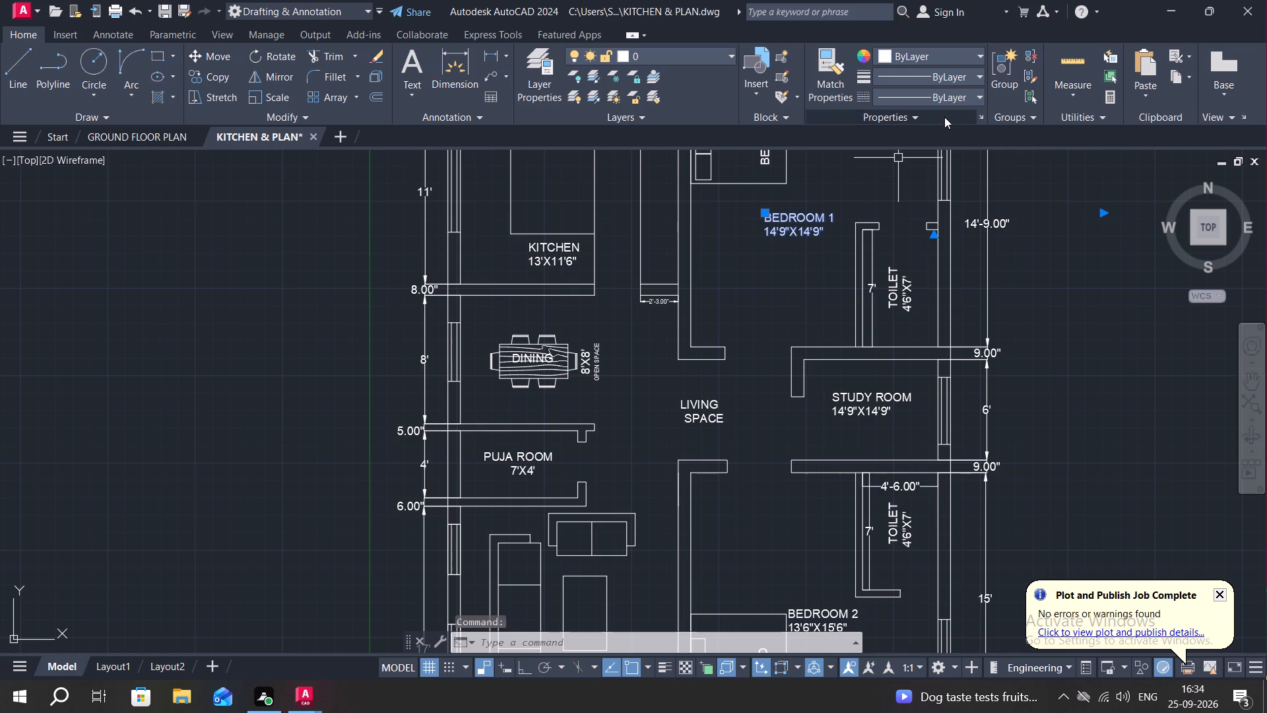
left_click(913, 60)
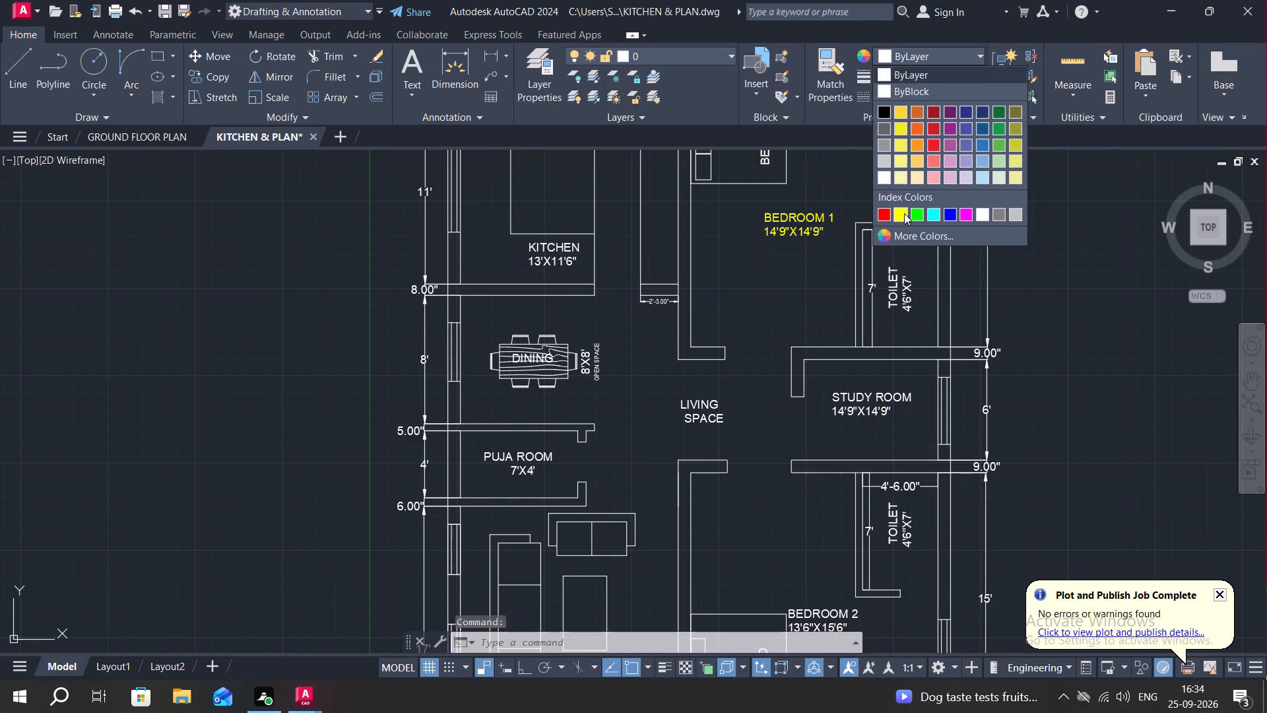
left_click(916, 214)
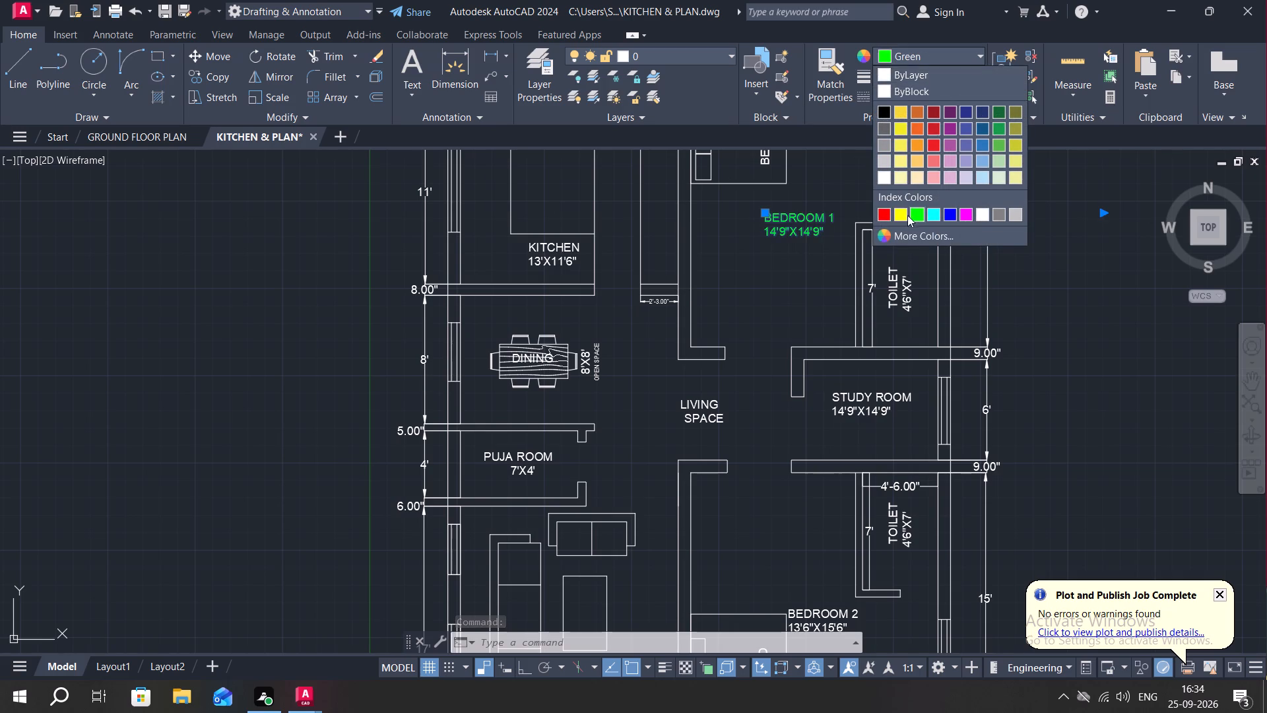
Match the green BEDROOM 1 label's properties onto the KITCHEN, DINING, LIVING SPACE, STUDY ROOM, BEDROOM 2, HALL and PUJA ROOM labels.
left_click(813, 50)
left_click(791, 214)
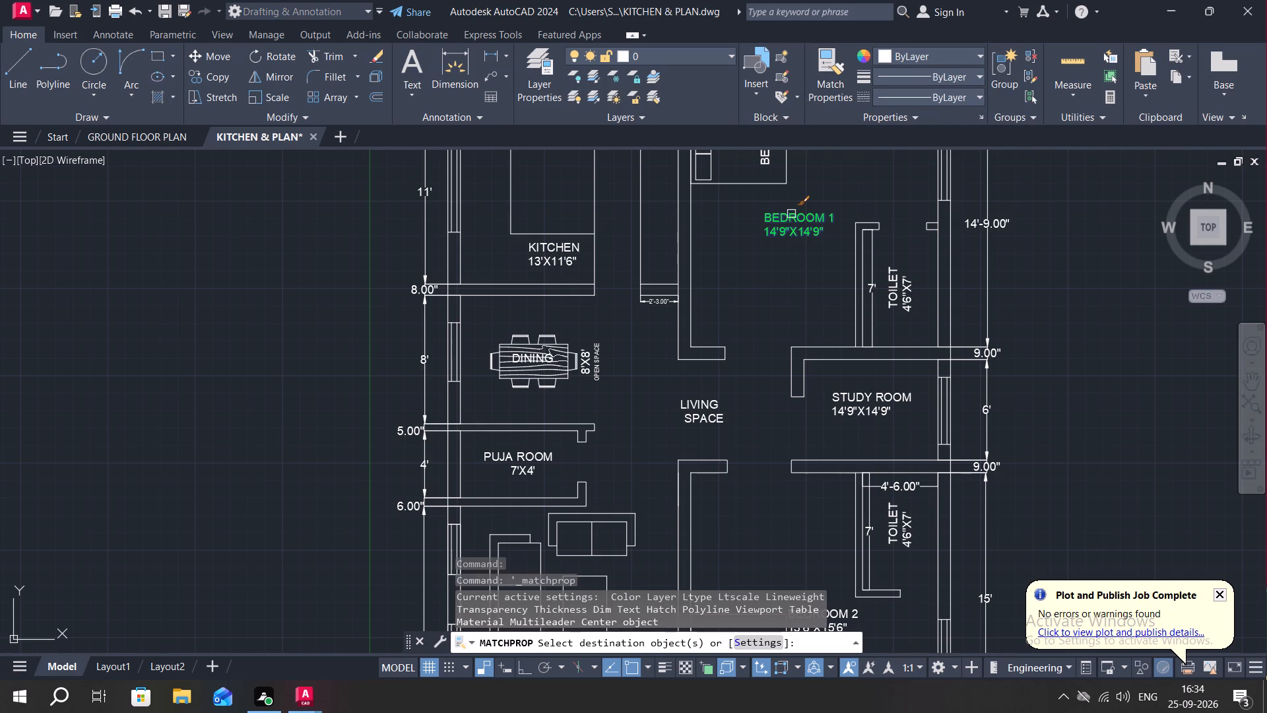
left_click(565, 248)
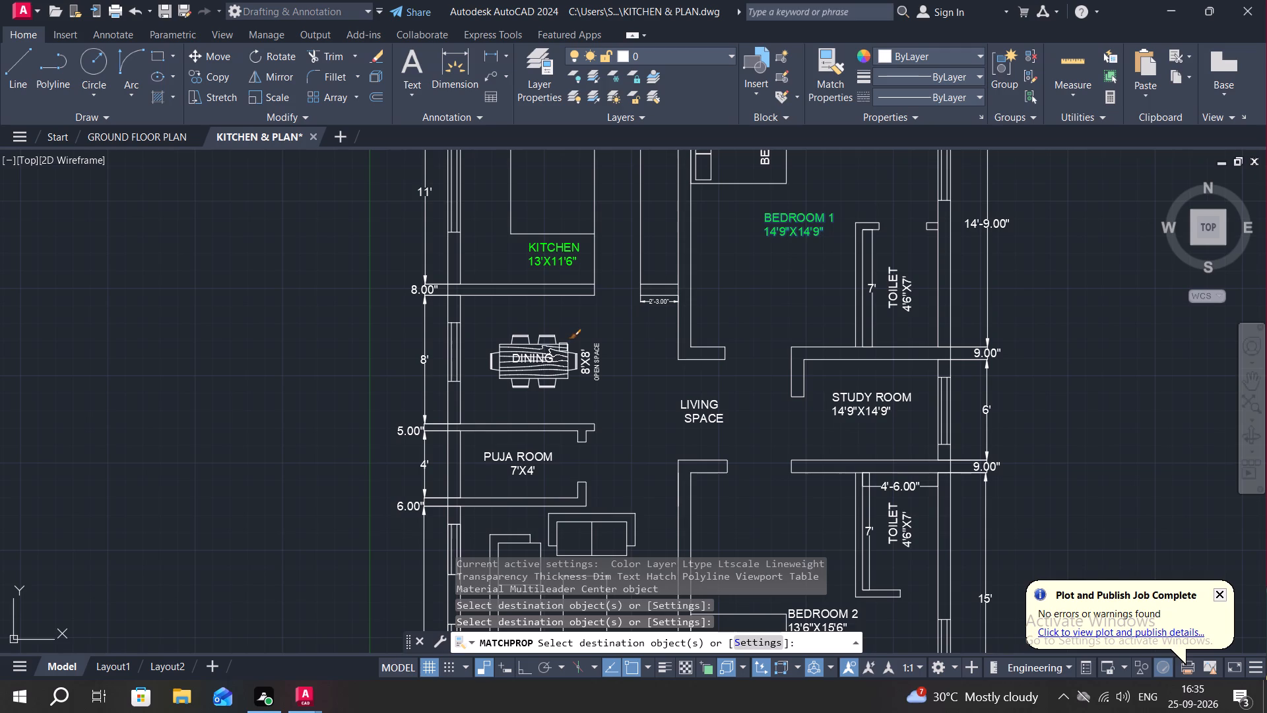
left_click(538, 358)
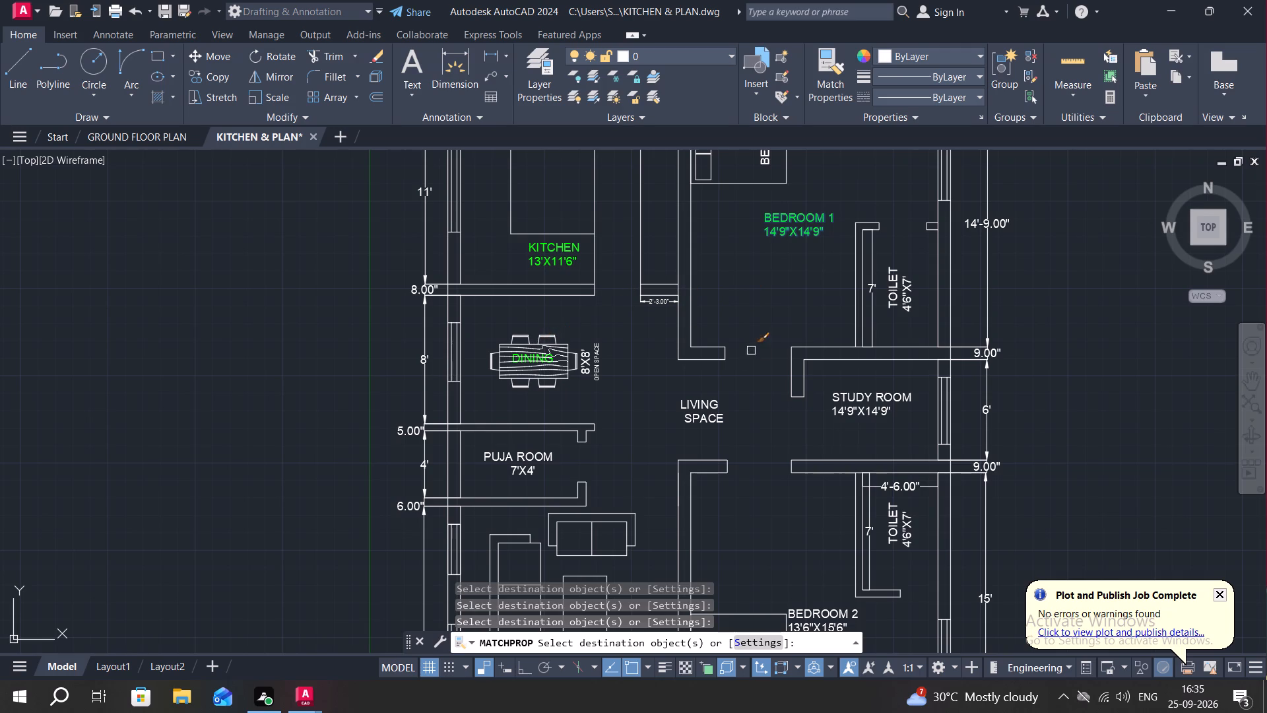
left_click_drag(703, 405, 695, 405)
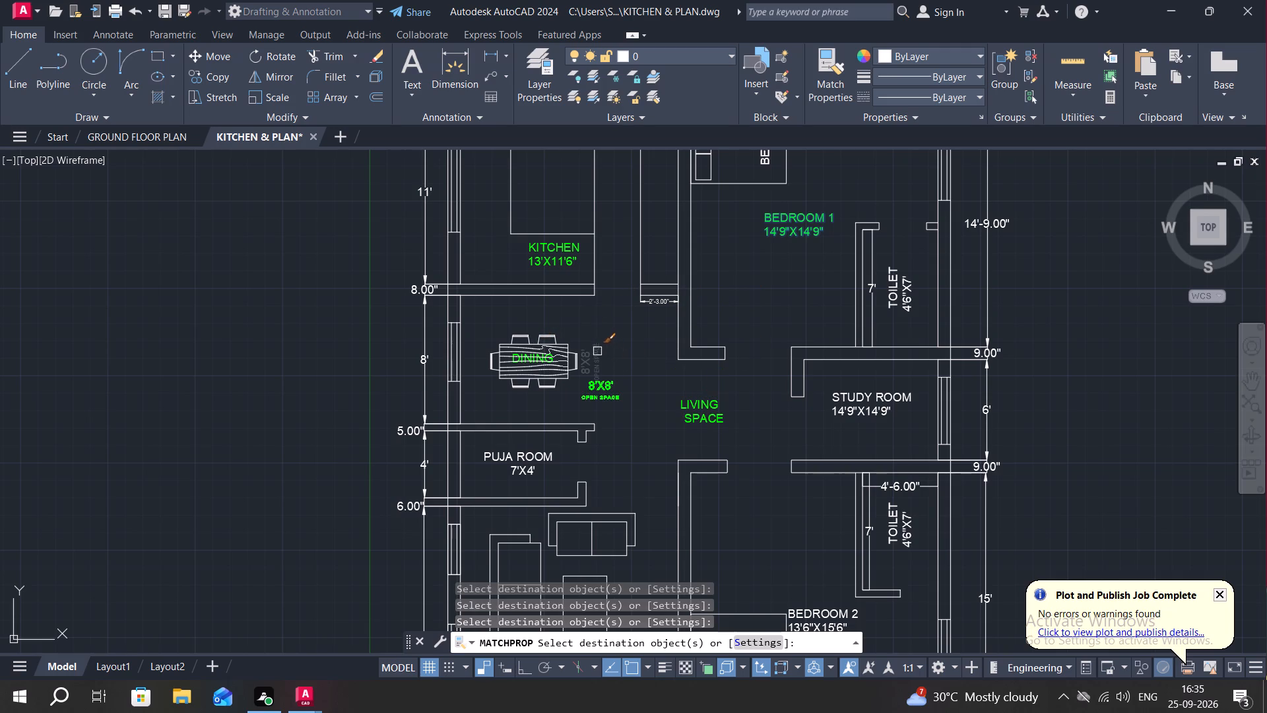
left_click(877, 396)
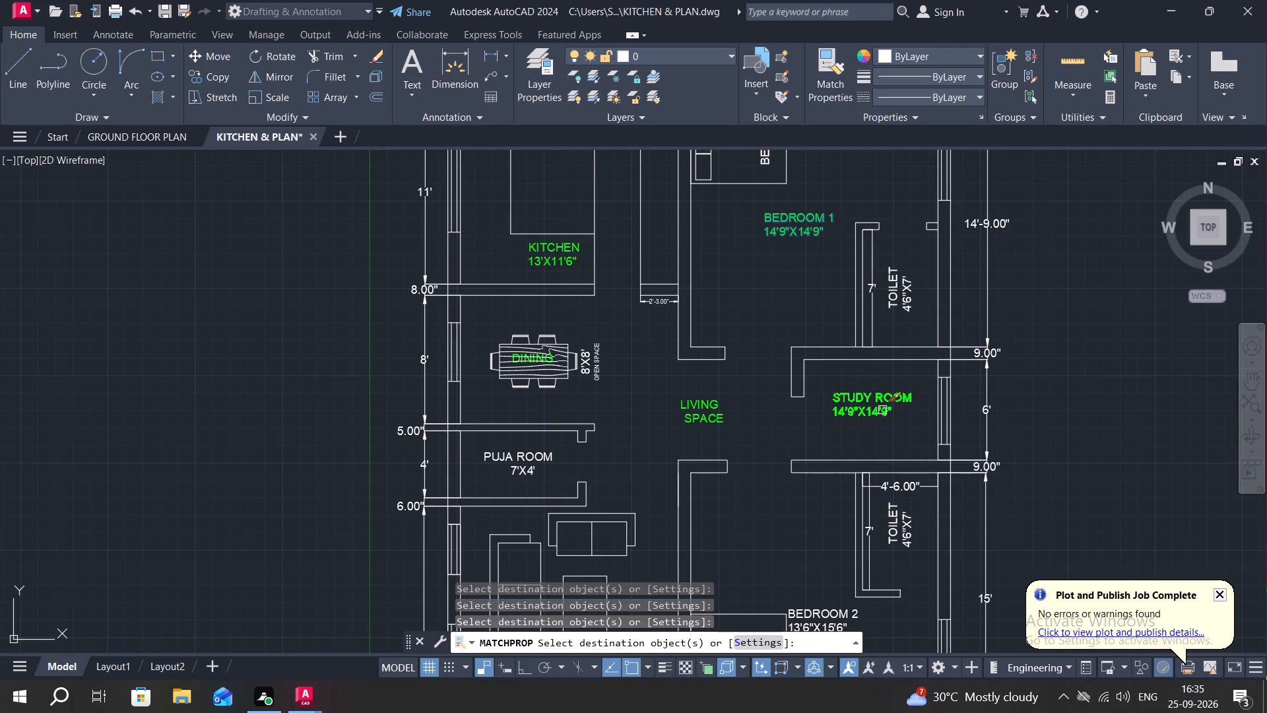
middle_click_drag(831, 458, 765, 276)
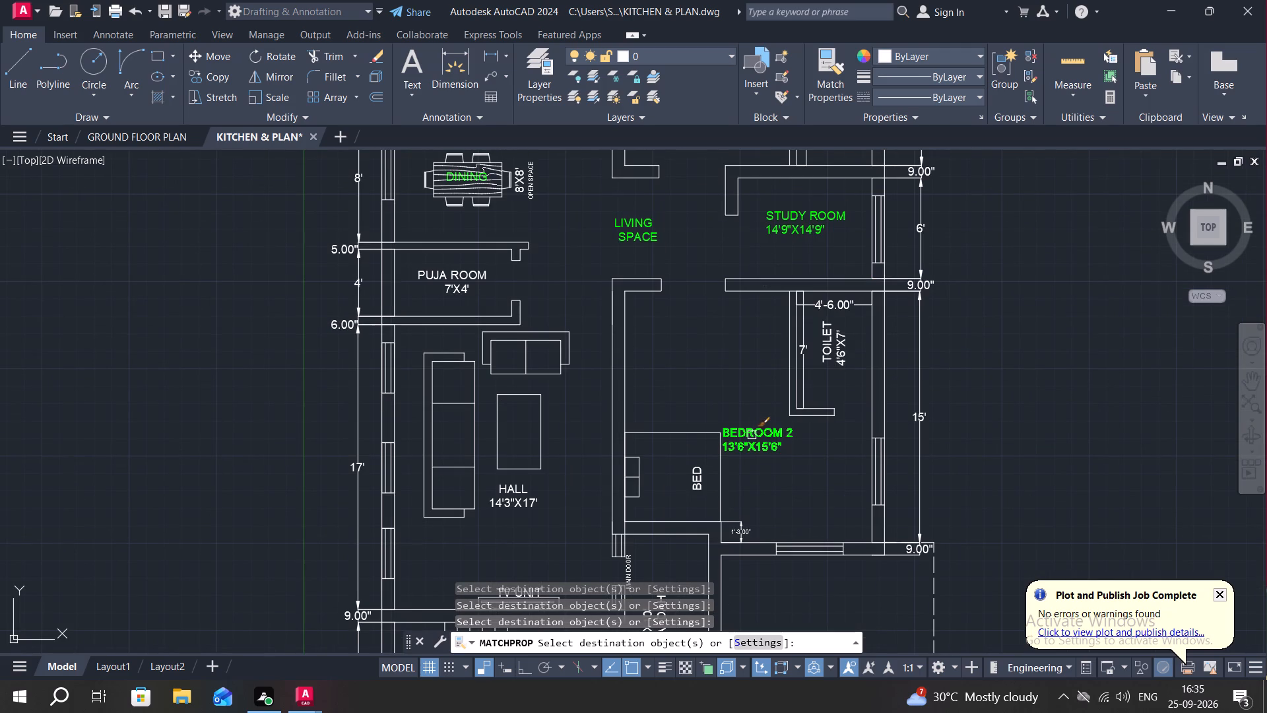
left_click(752, 435)
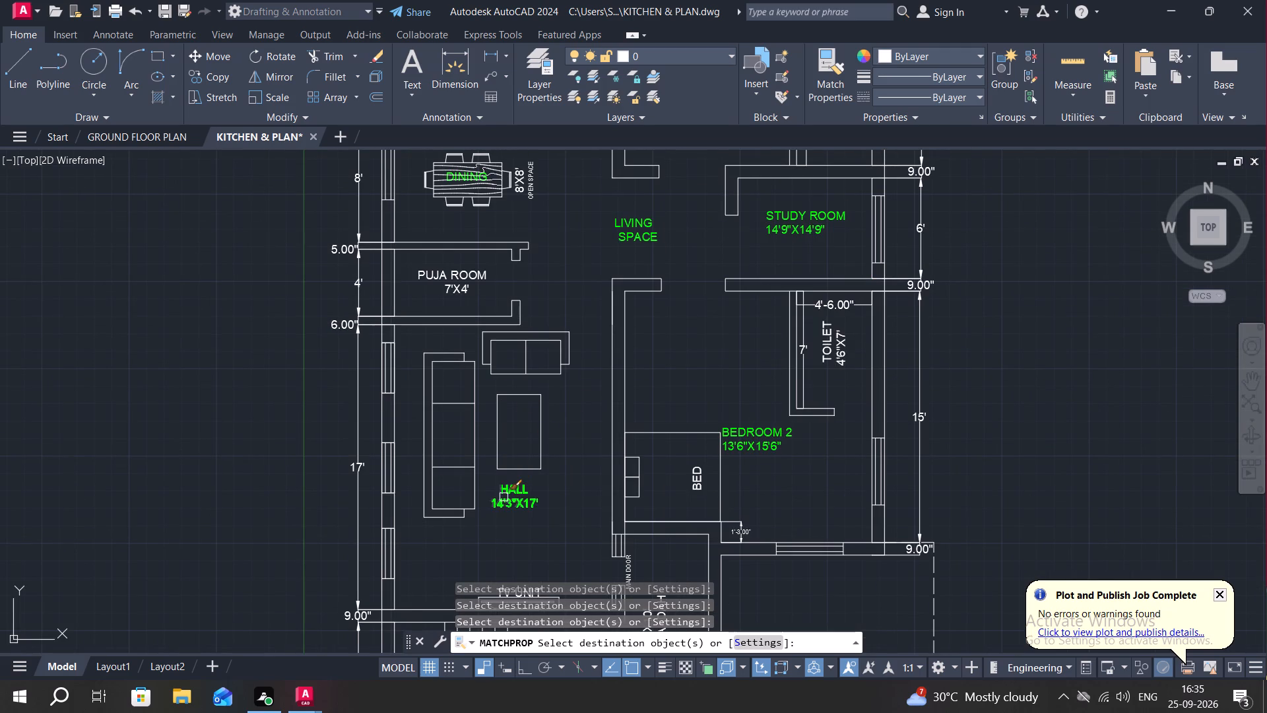
left_click(504, 497)
left_click(468, 275)
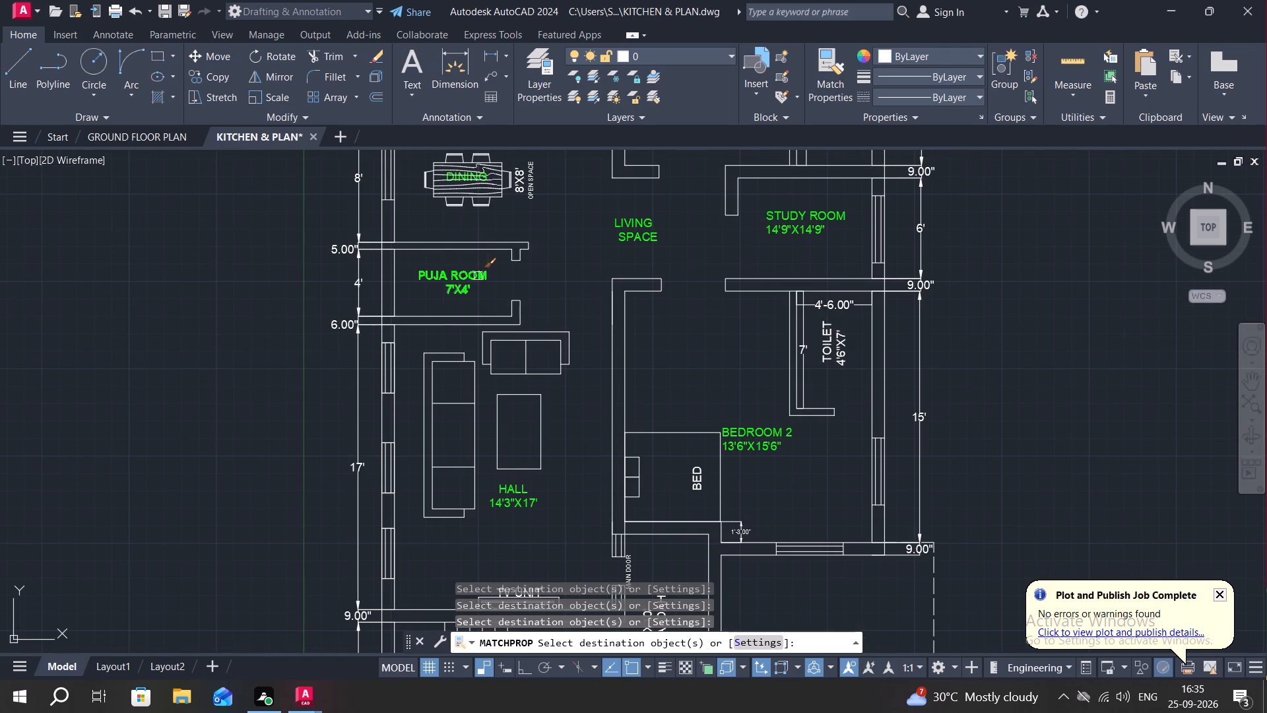
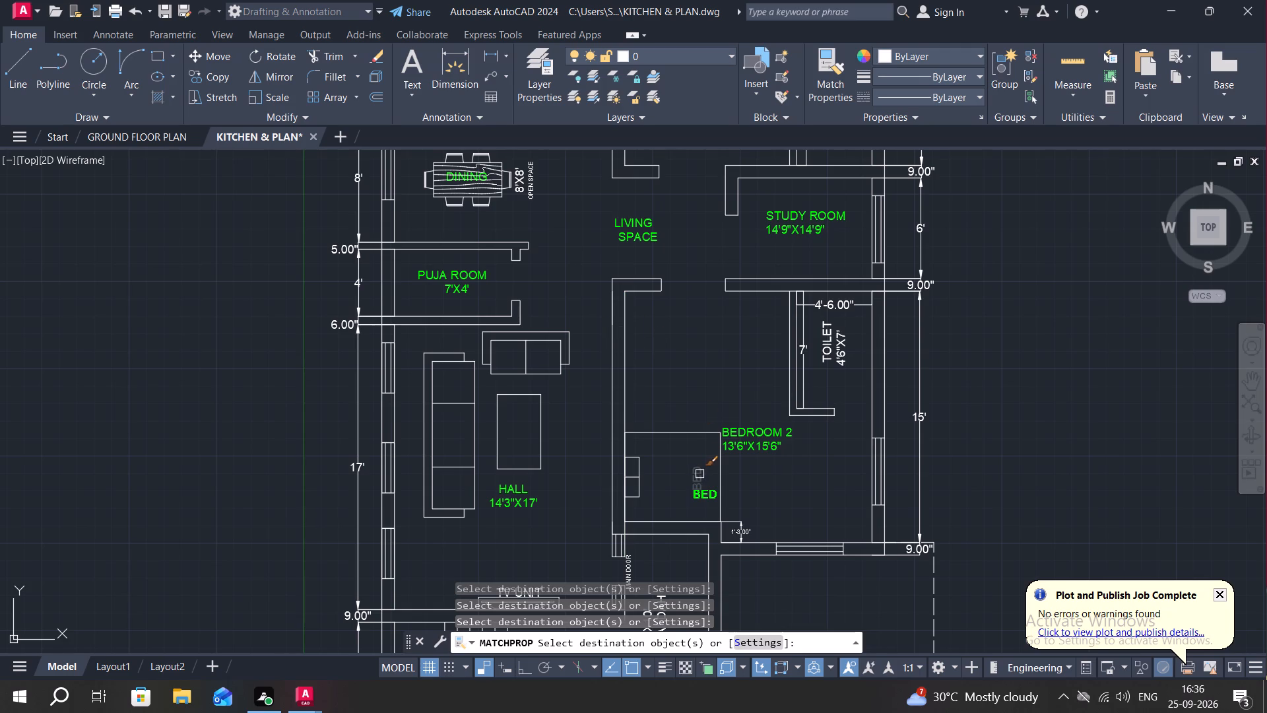
Match the green label properties onto the ENTRANCE STAIRS and CAR PARKING labels.
middle_click_drag(723, 384, 729, 204)
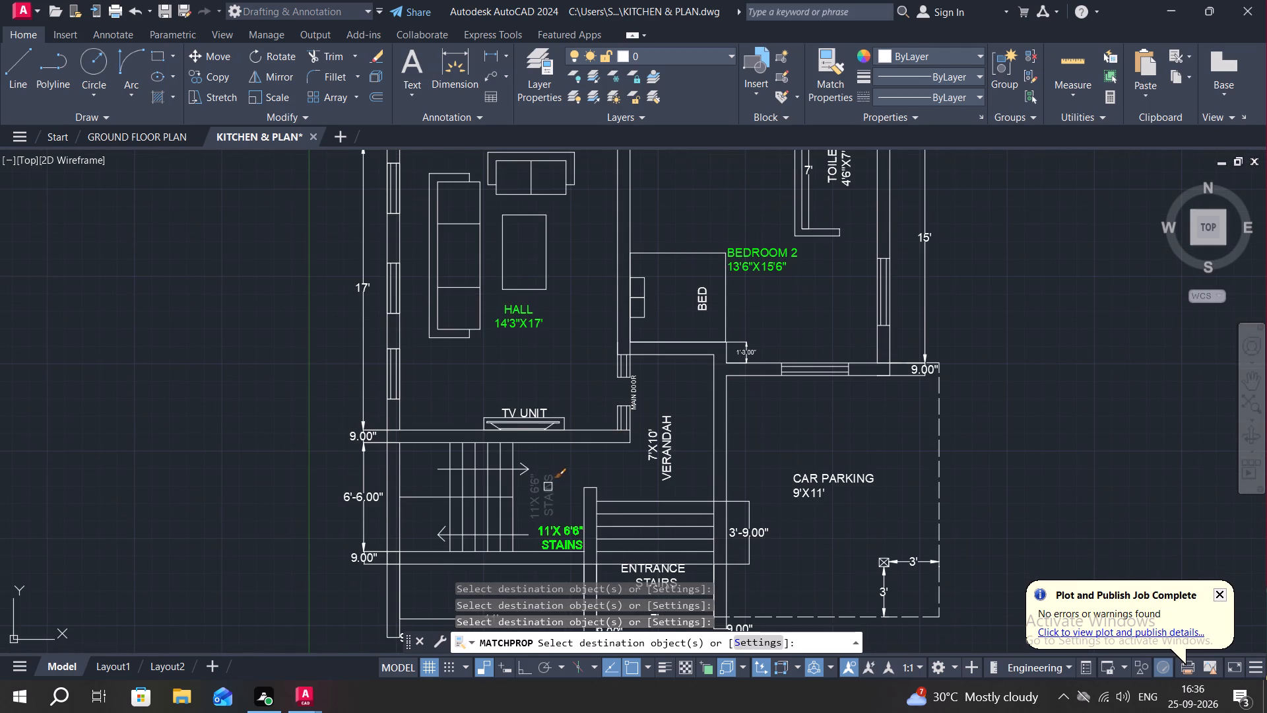
left_click(665, 572)
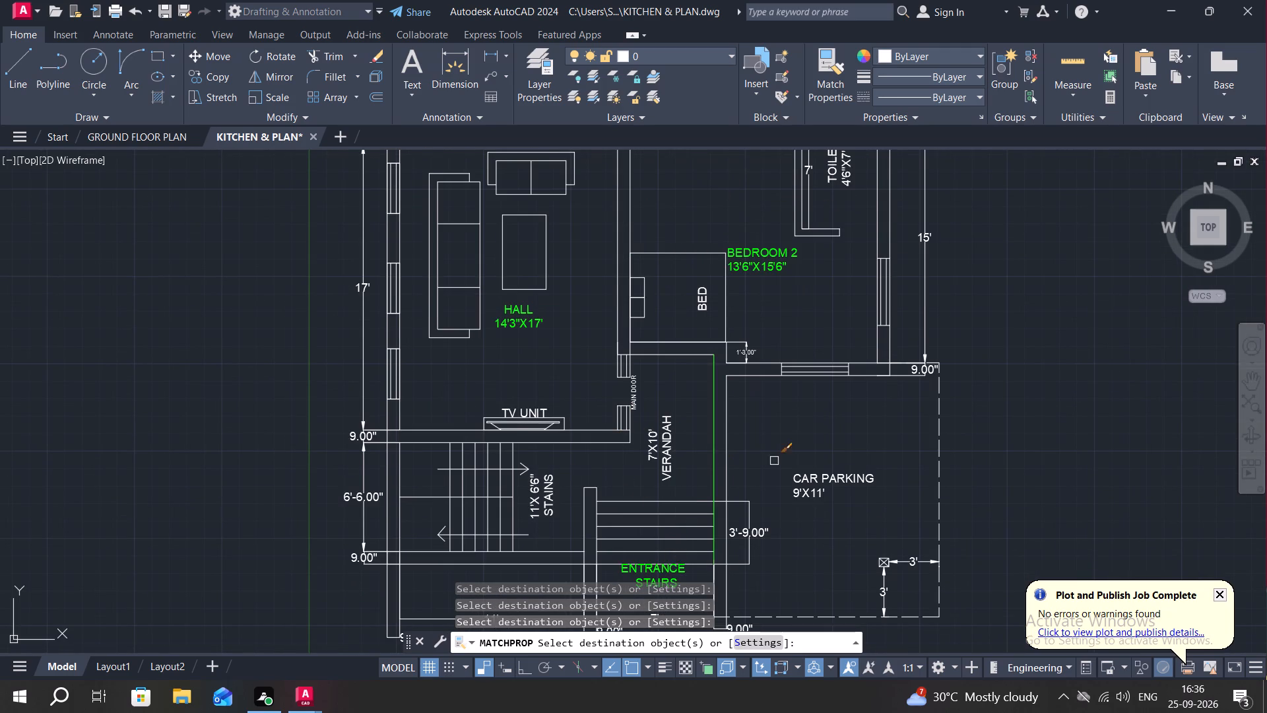
middle_click_drag(783, 454, 785, 337)
left_click(828, 364)
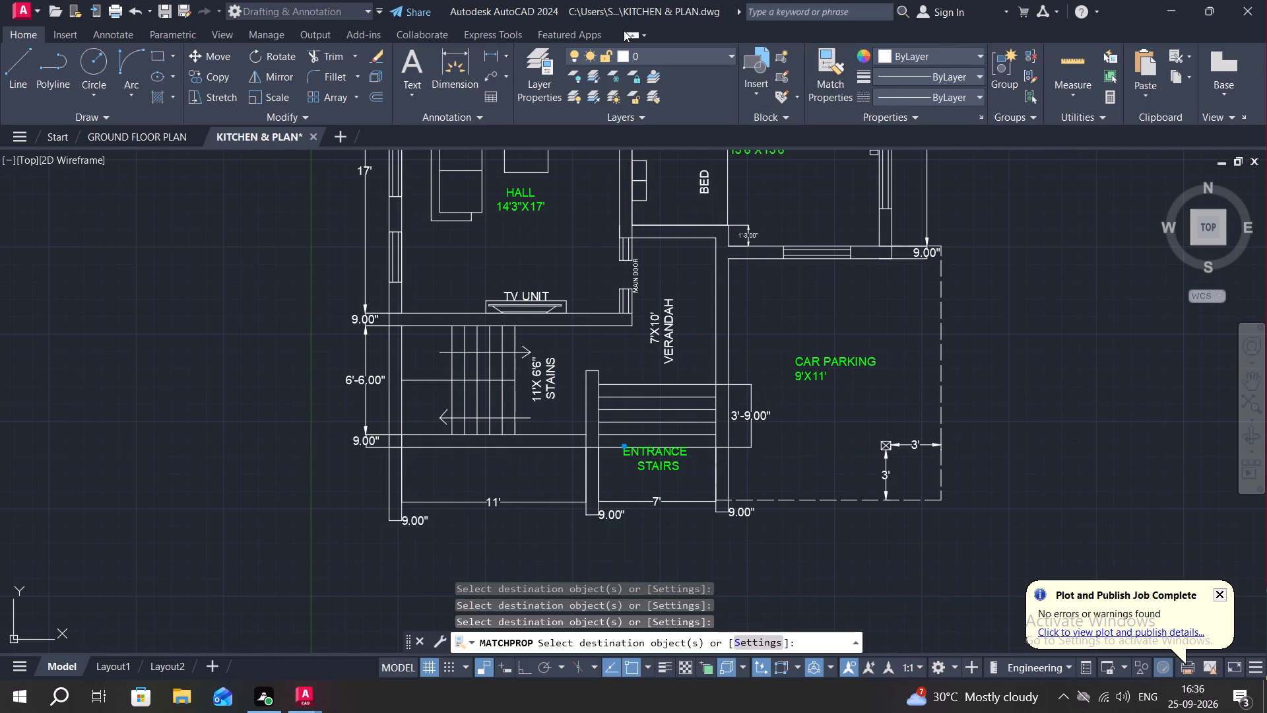
left_click(827, 70)
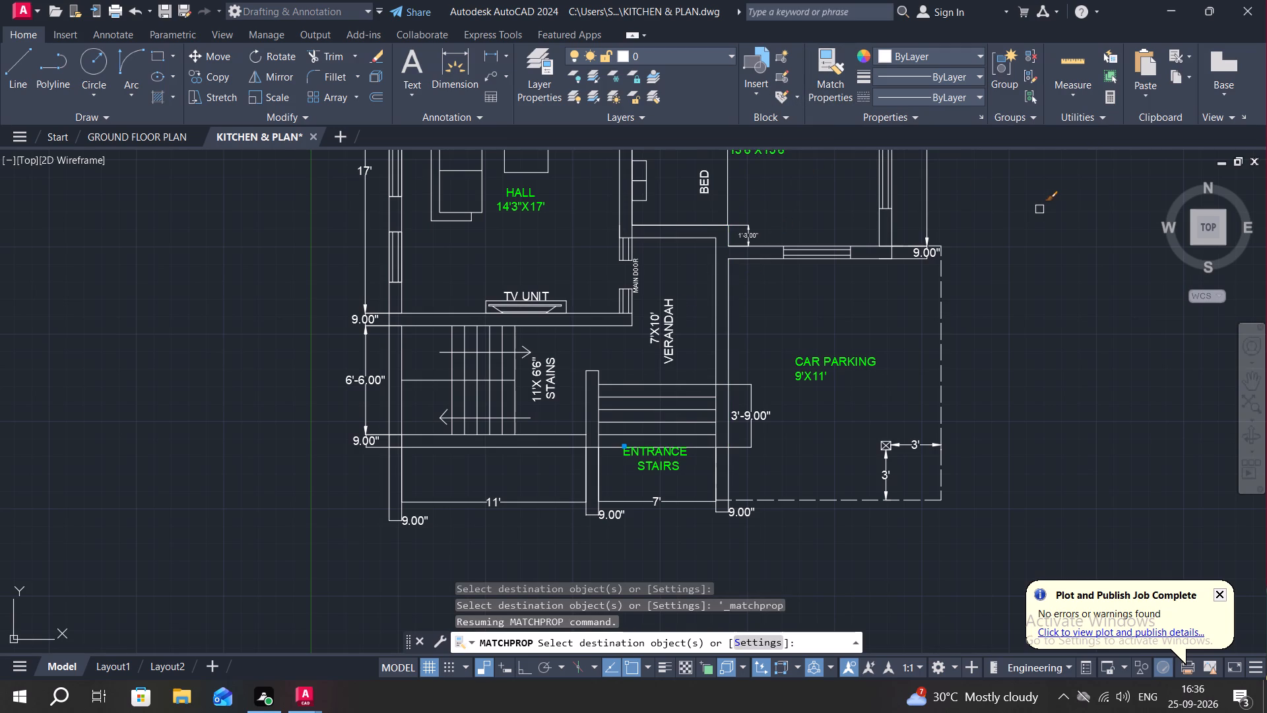
key("Escape")
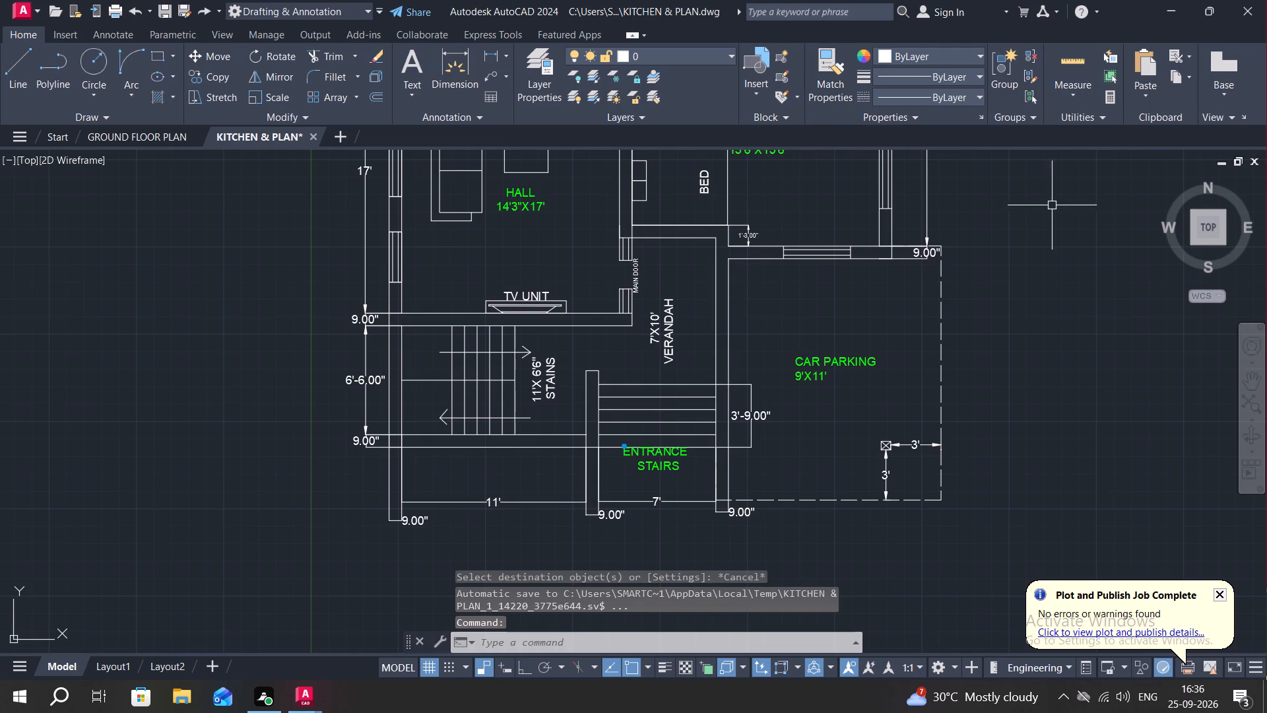
Change the colour of the 7'X10' VERANDAH label to Green.
left_click(670, 335)
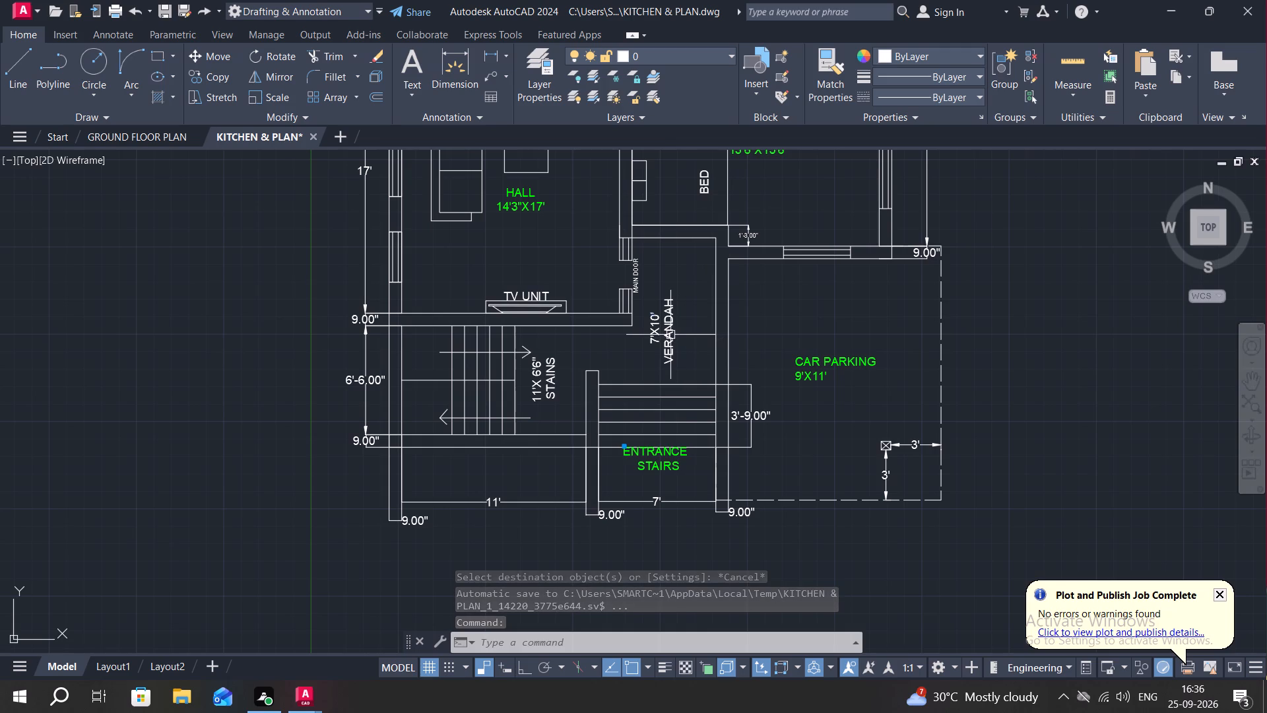
left_click(944, 57)
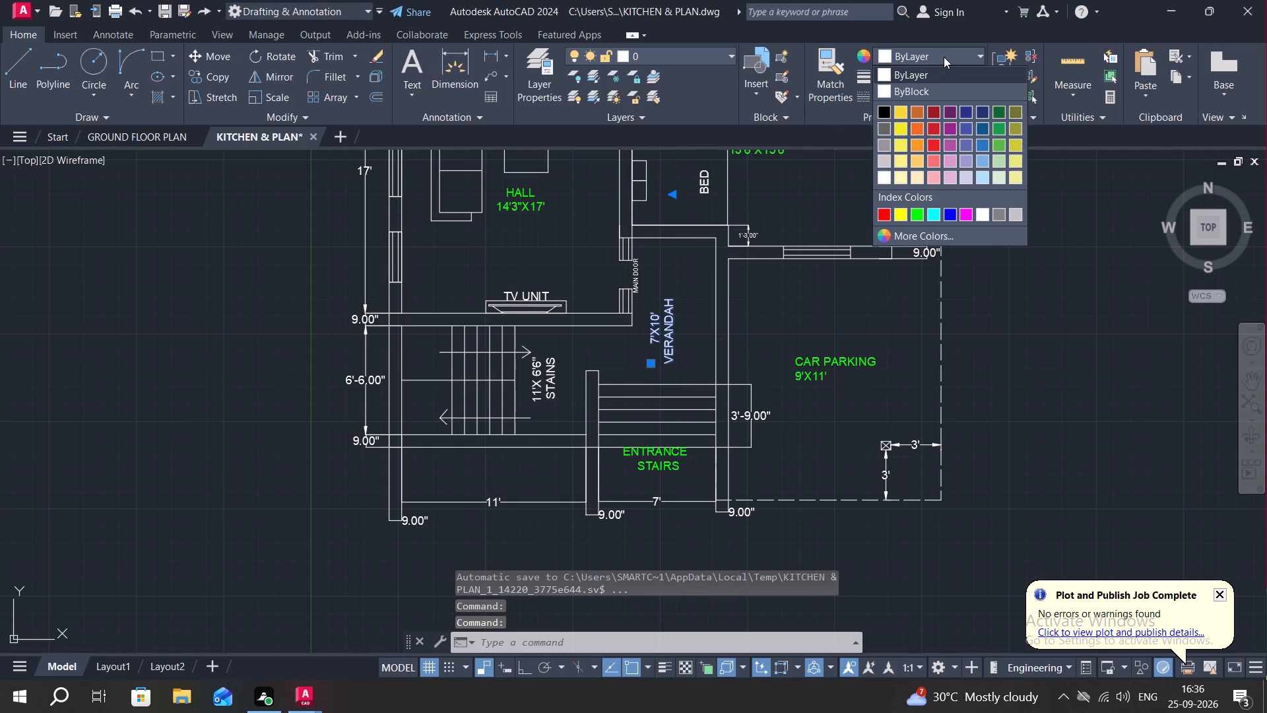
left_click(917, 210)
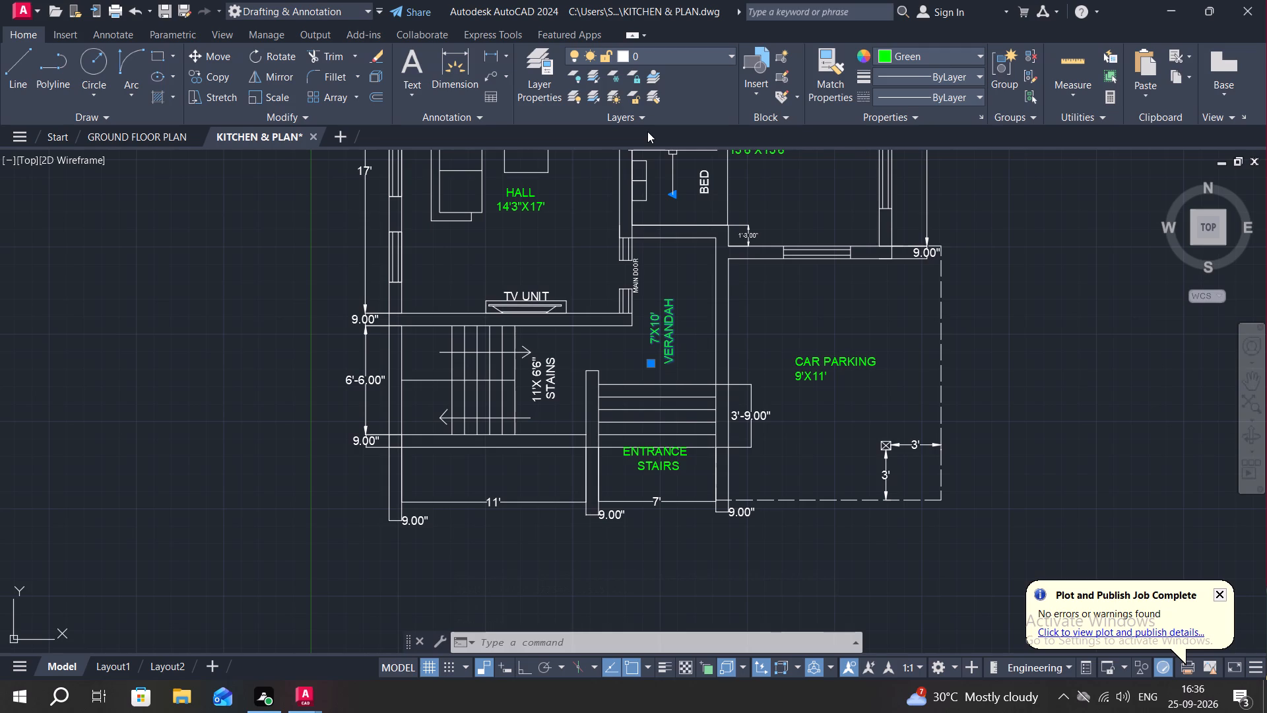
left_click(796, 172)
Match the green VERANDAH label's properties onto the STAINS, 8'X8' OPEN SPACE and BACK SIDE EXIT DOOR labels, both BED labels and both TOILET labels.
left_click(830, 70)
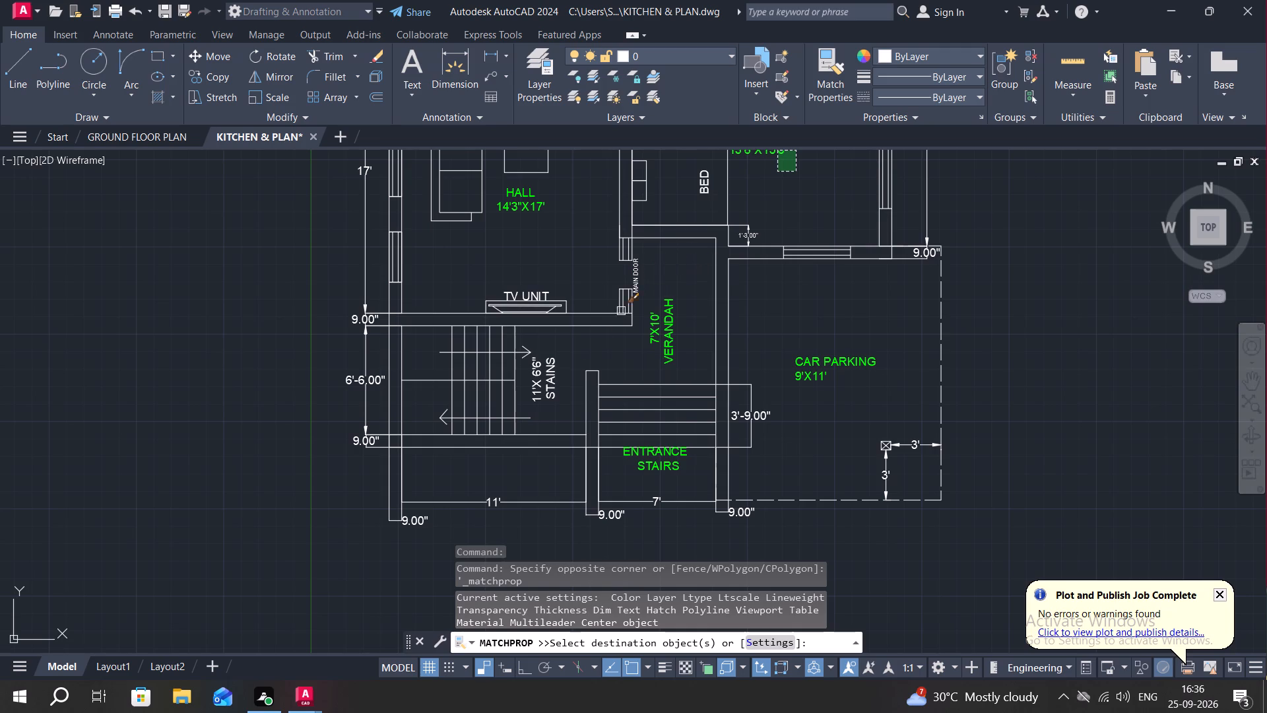
left_click(541, 381)
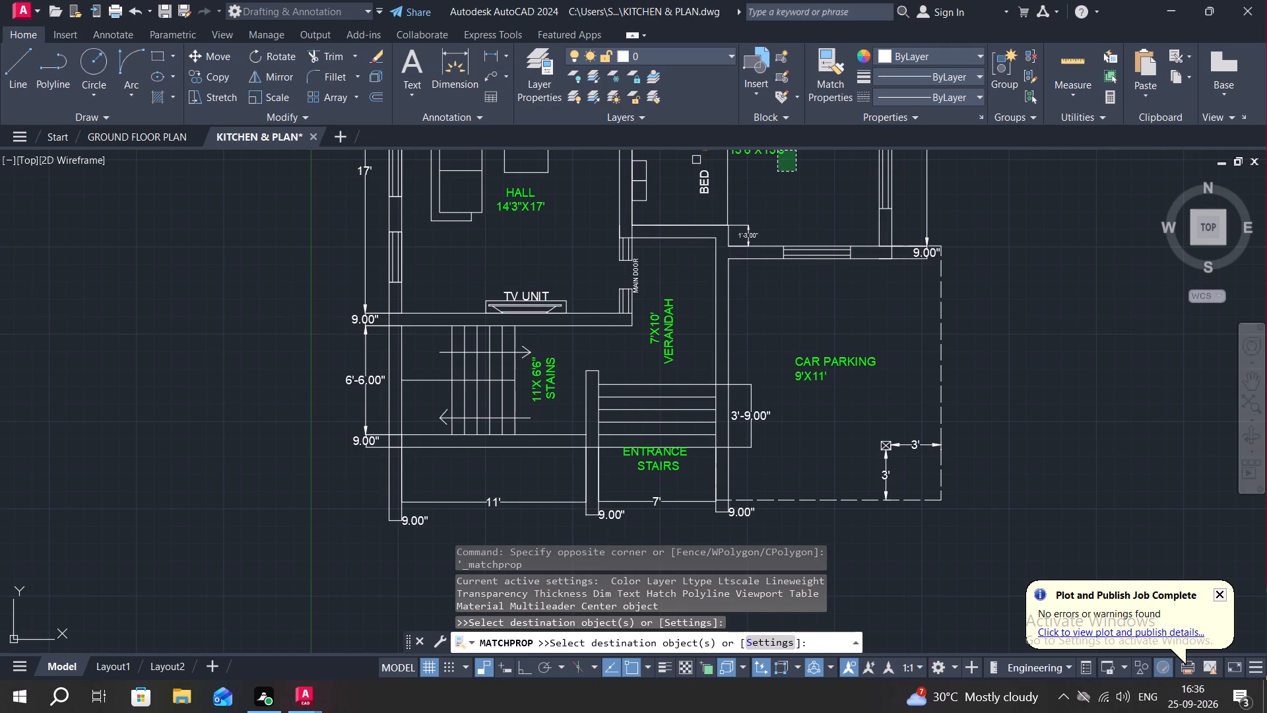
left_click(705, 181)
middle_click_drag(574, 174, 678, 494)
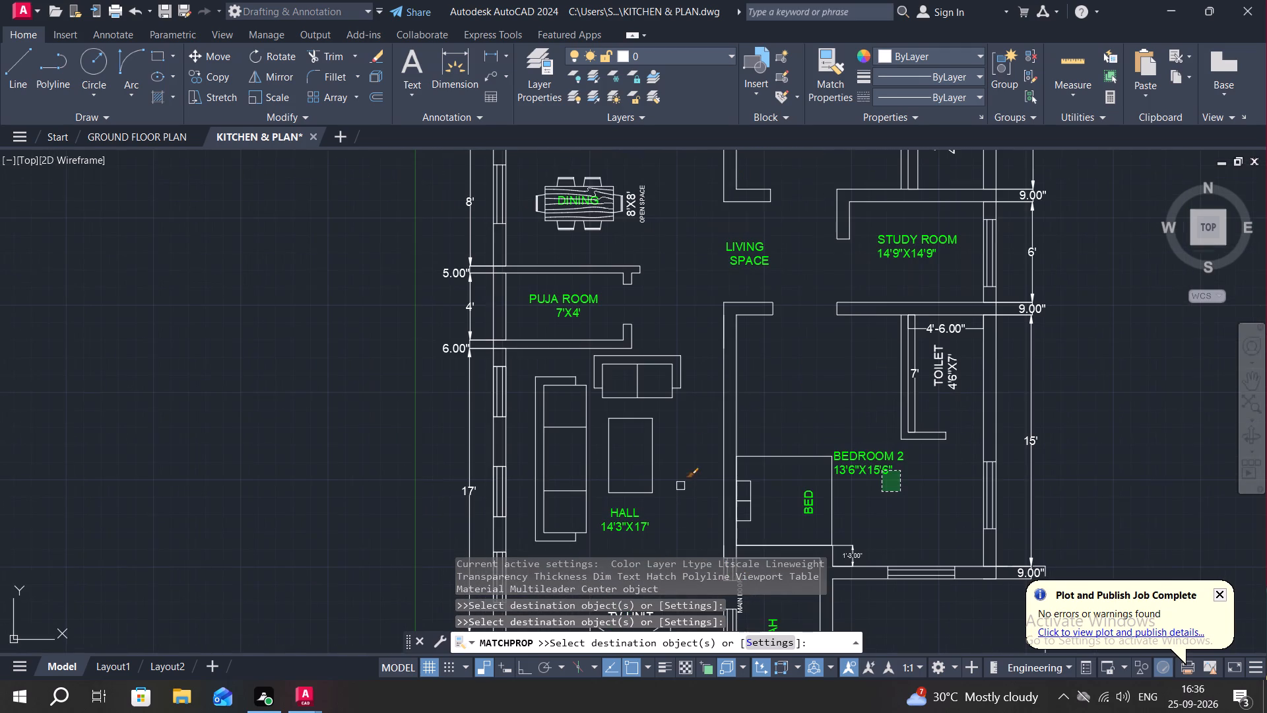
left_click(632, 202)
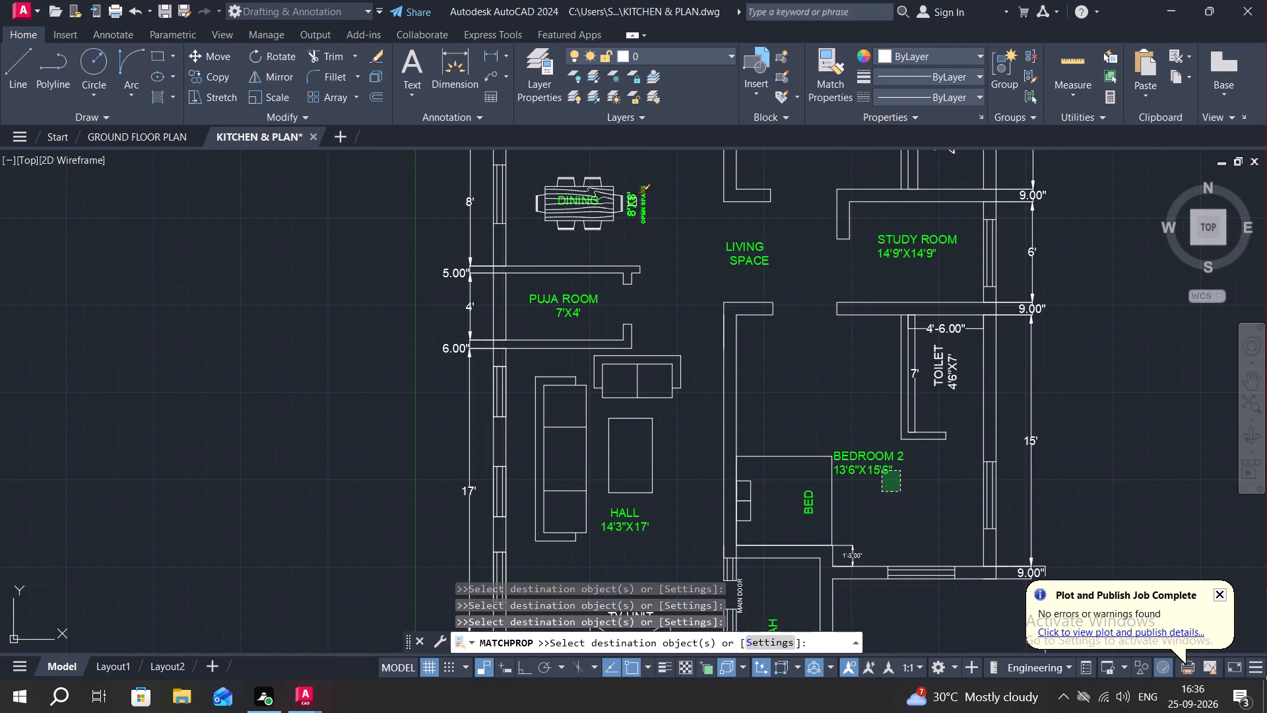
middle_click_drag(685, 212, 709, 430)
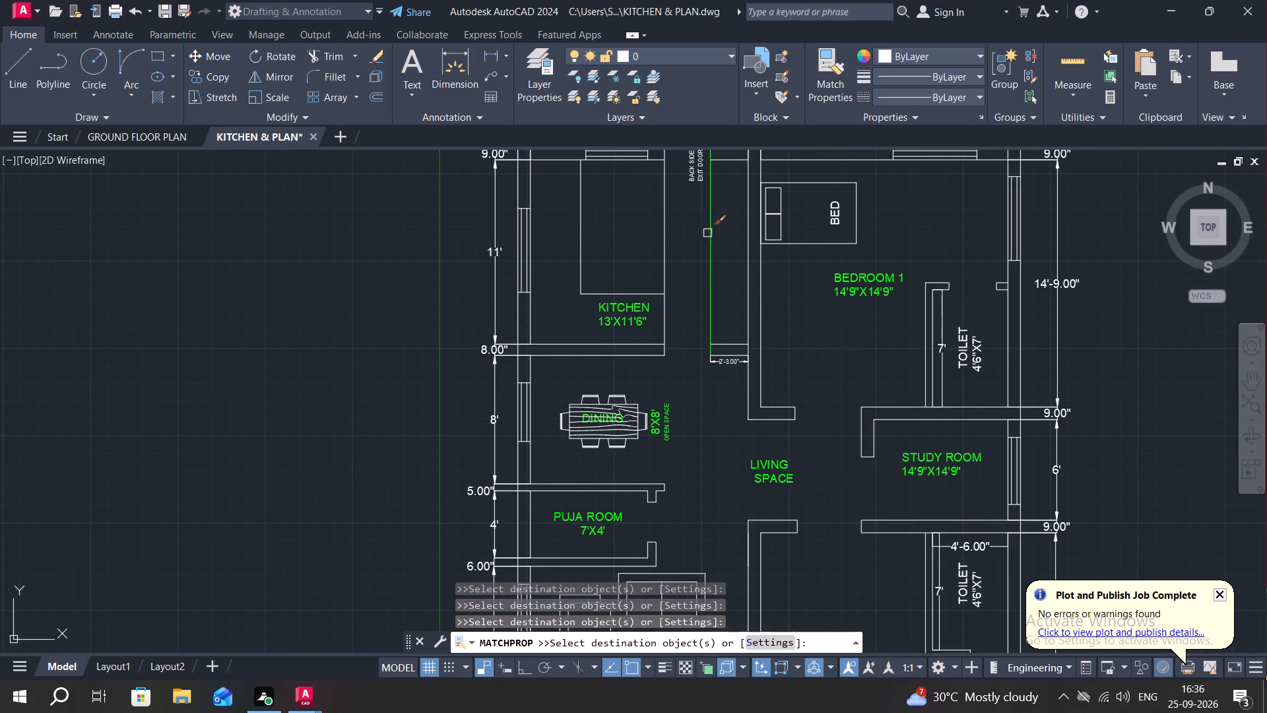
left_click(696, 156)
middle_click_drag(858, 321, 857, 321)
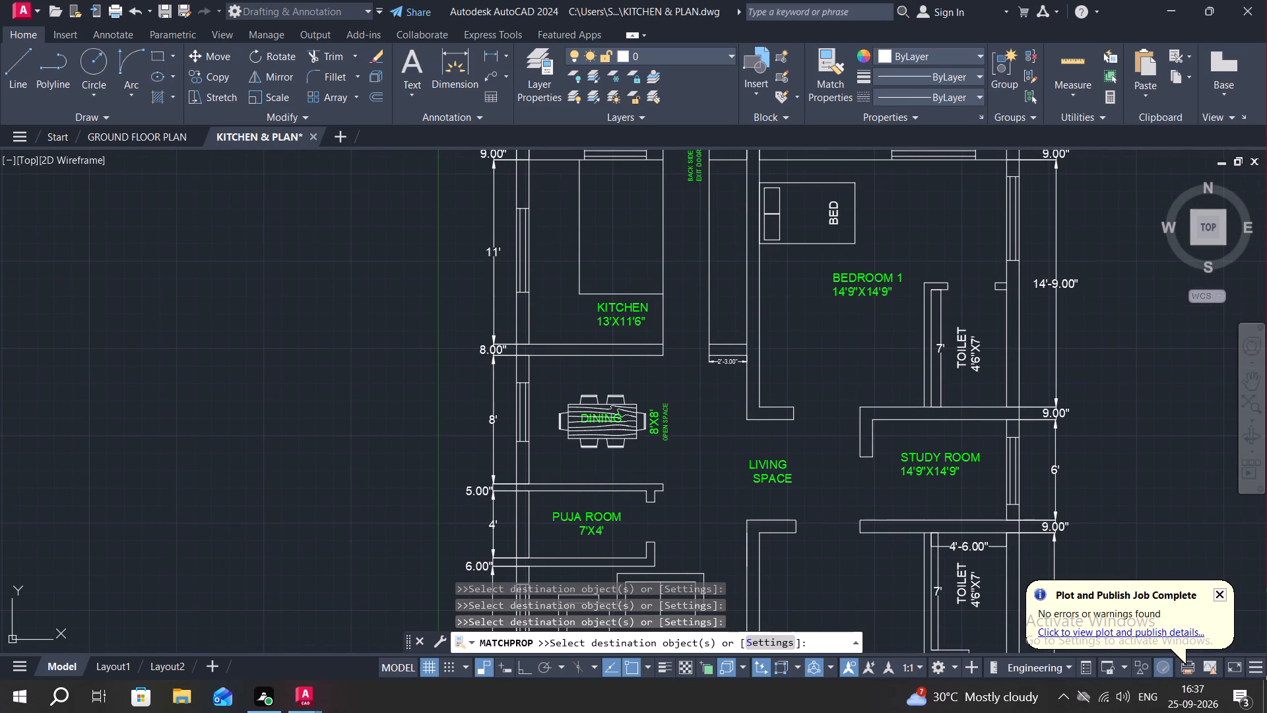
middle_click_drag(857, 321, 844, 417)
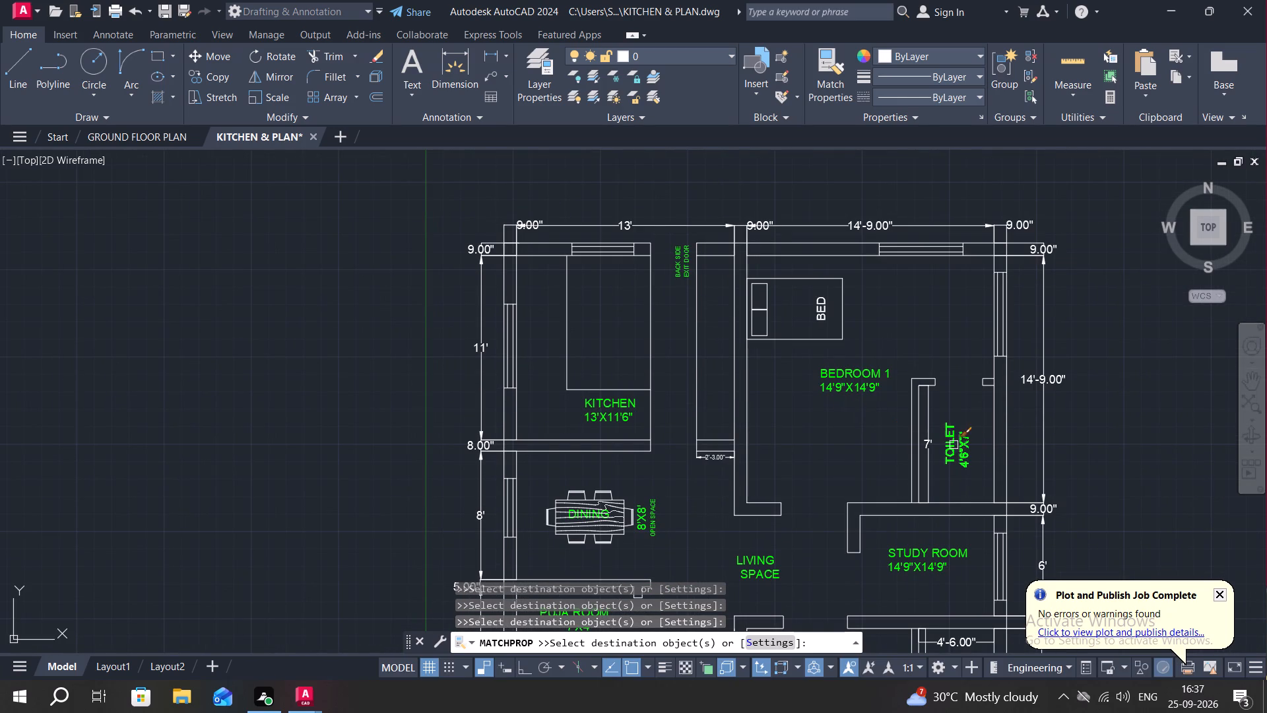
left_click(954, 445)
left_click(821, 310)
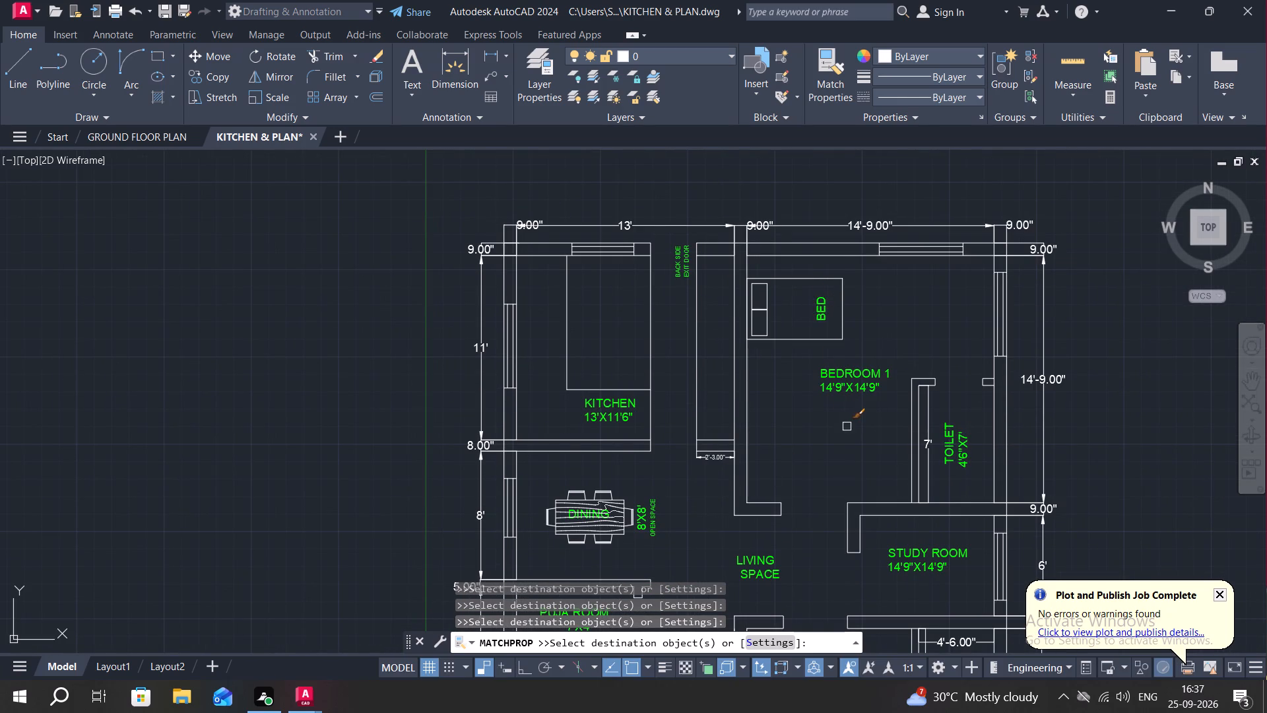
middle_click_drag(857, 448, 665, 83)
left_click(769, 323)
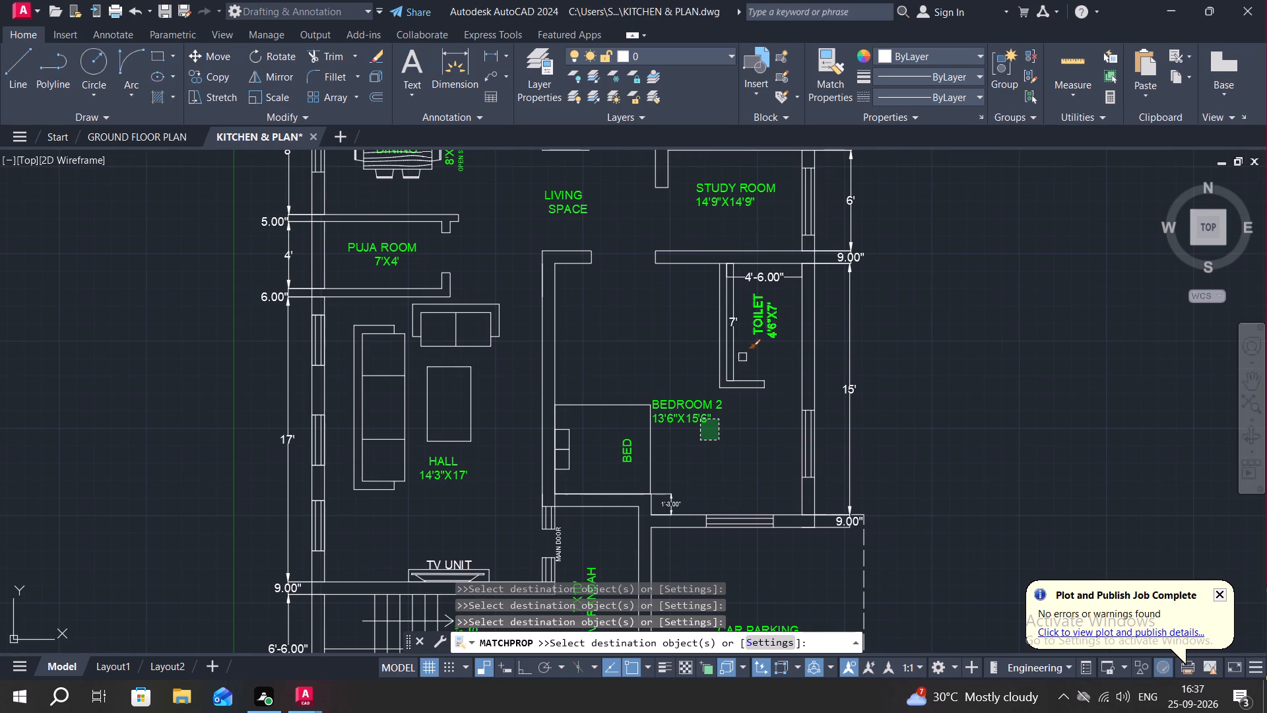
Match the green HALL label's properties onto the TV UNIT label.
middle_click_drag(531, 405, 589, 278)
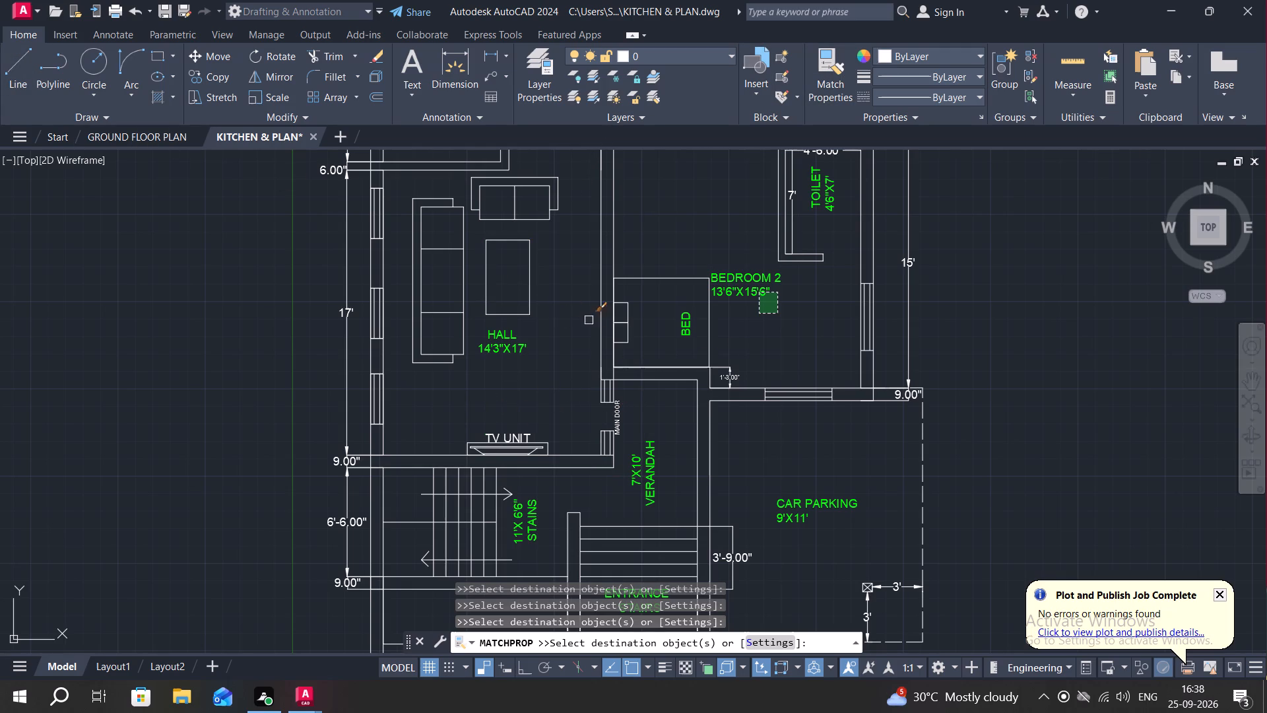
left_click(830, 61)
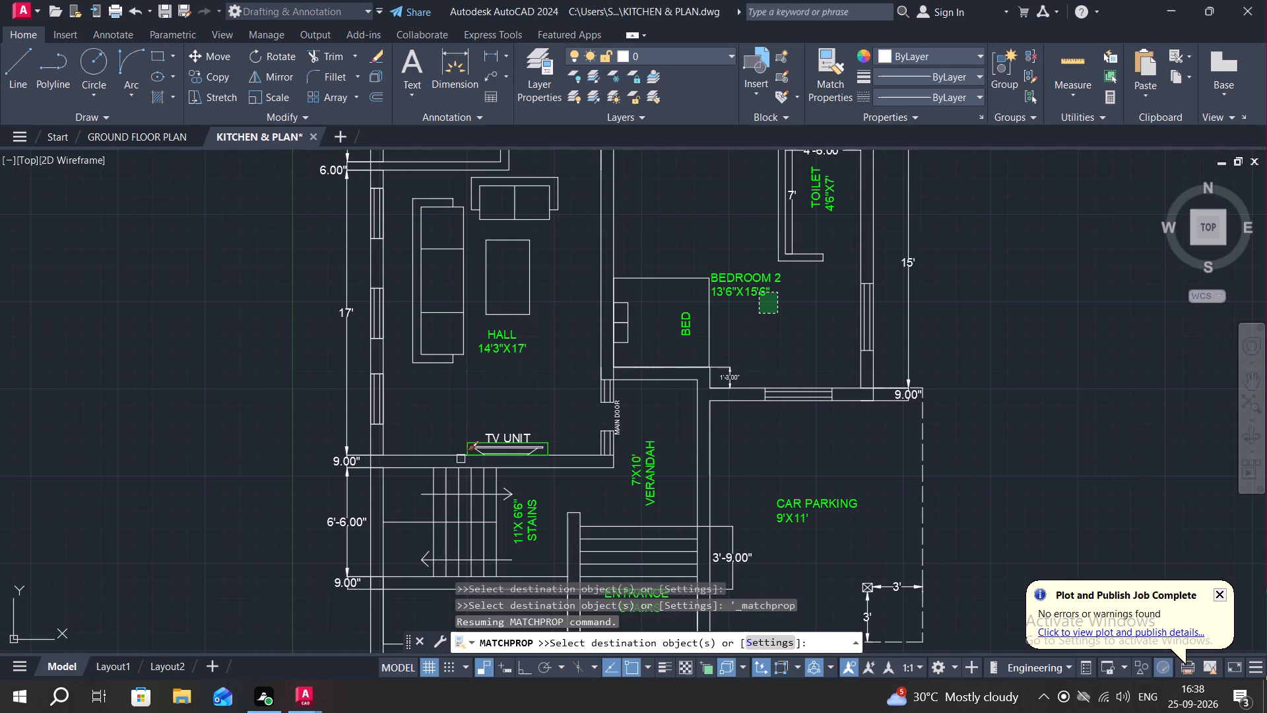
key("Escape")
key("Escape")
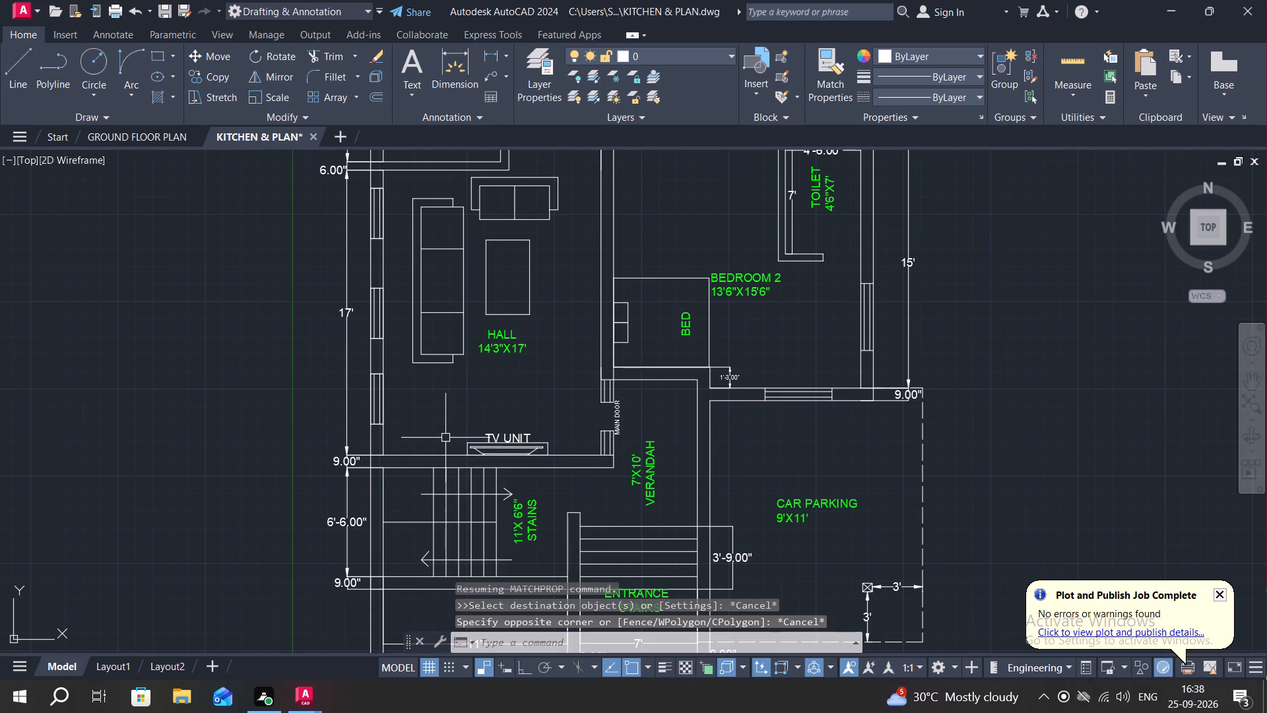
key("space")
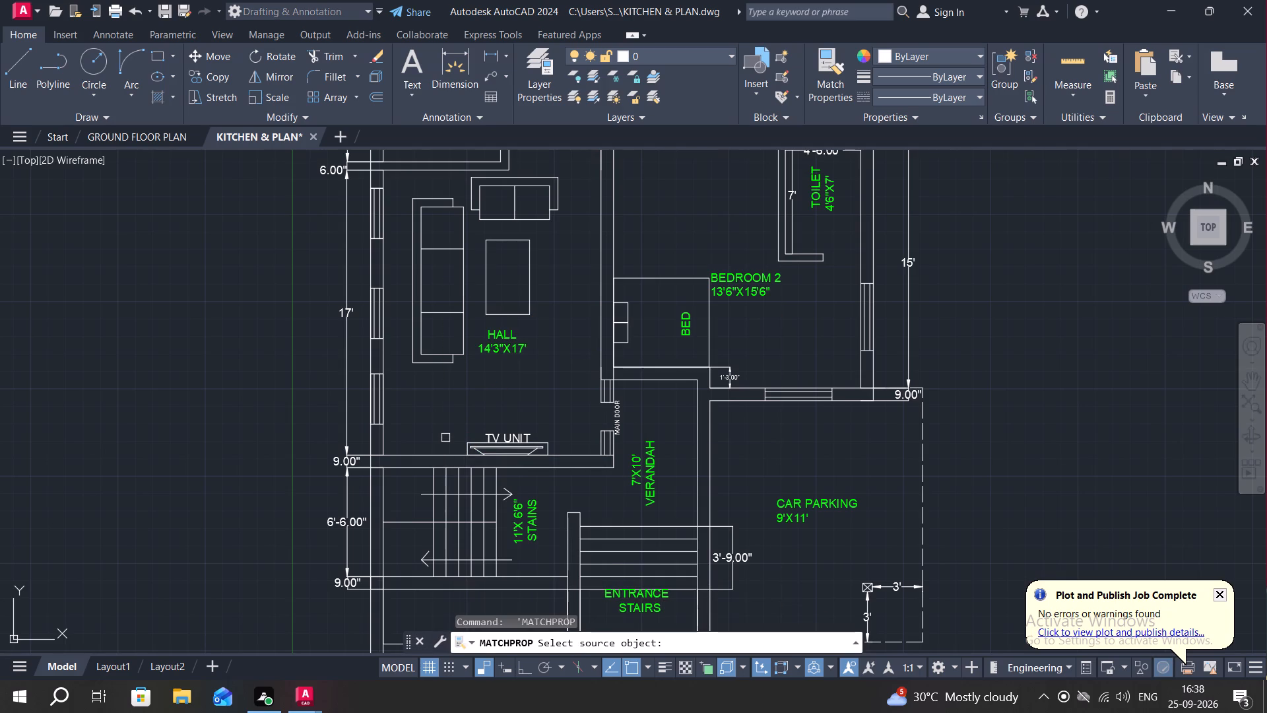
left_click(496, 347)
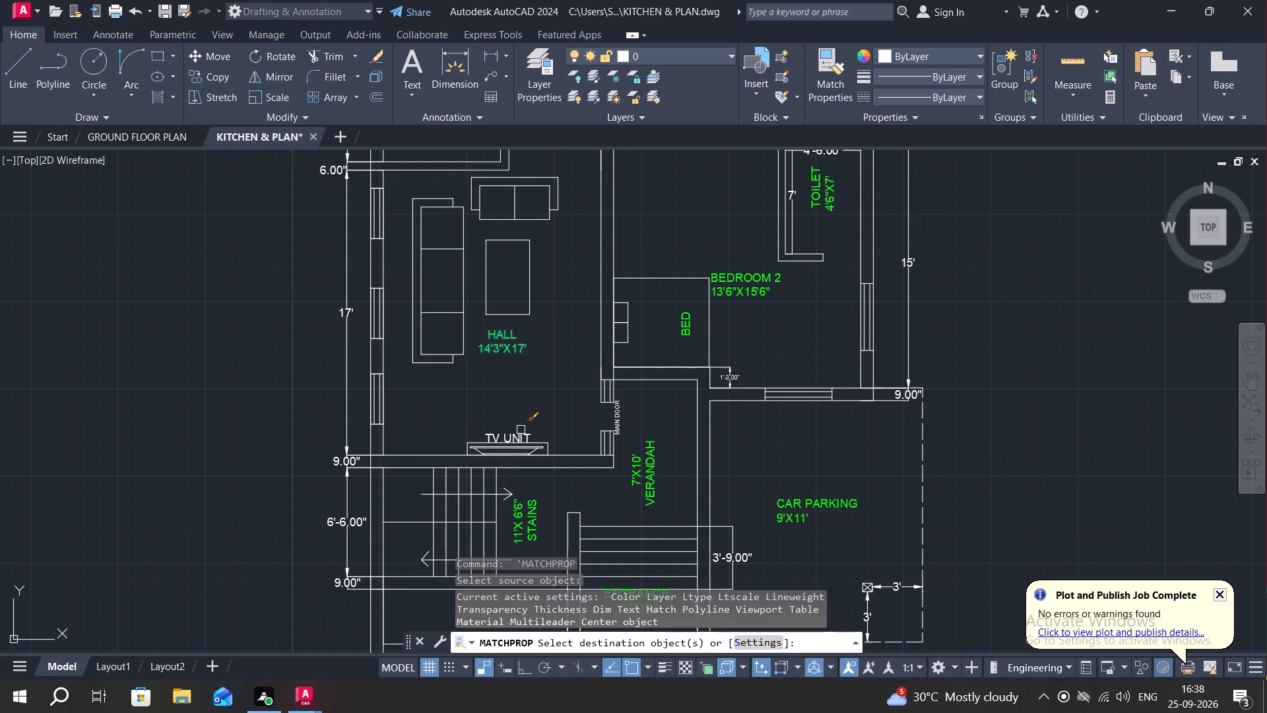
left_click(515, 437)
middle_click_drag(548, 385, 610, 226)
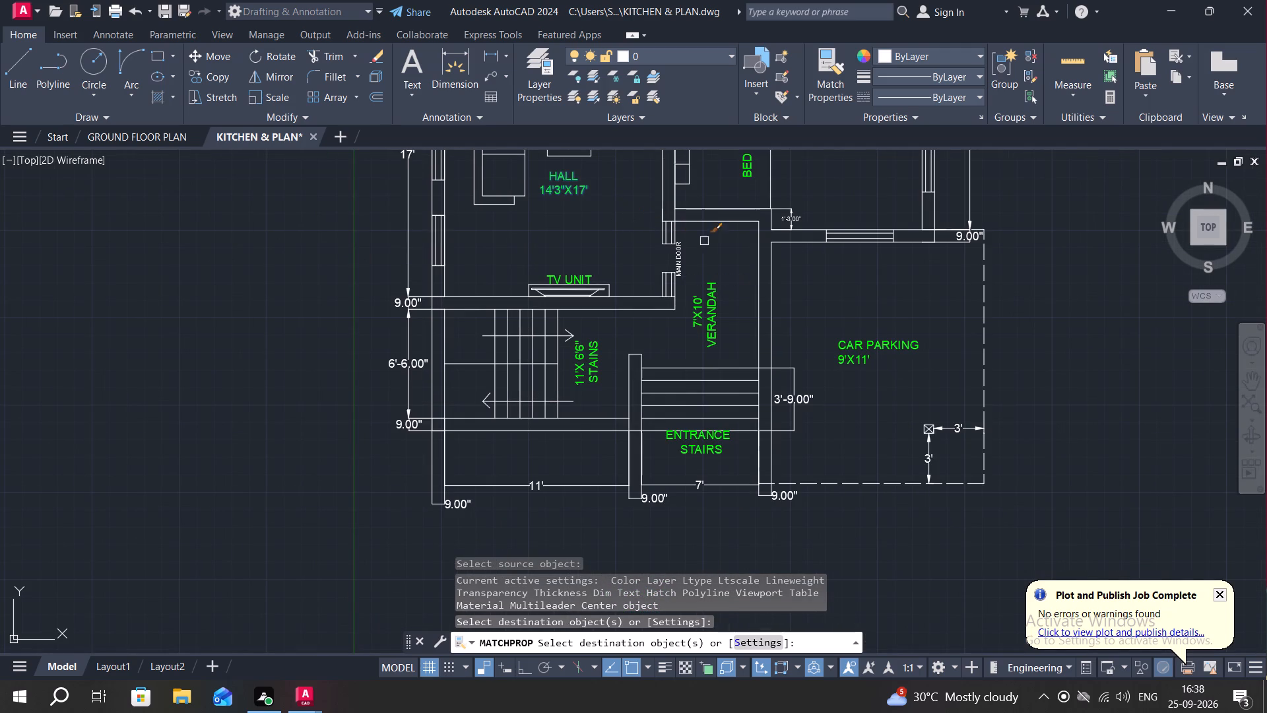
key("Escape")
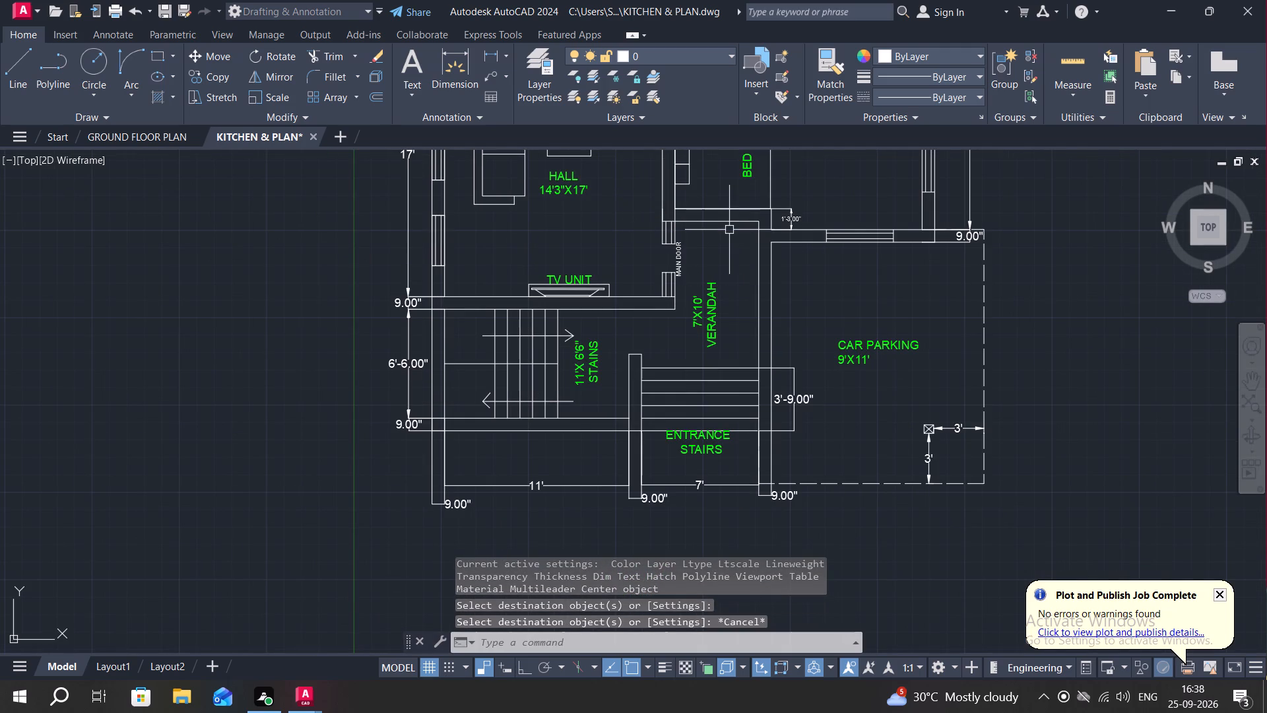
key("Escape")
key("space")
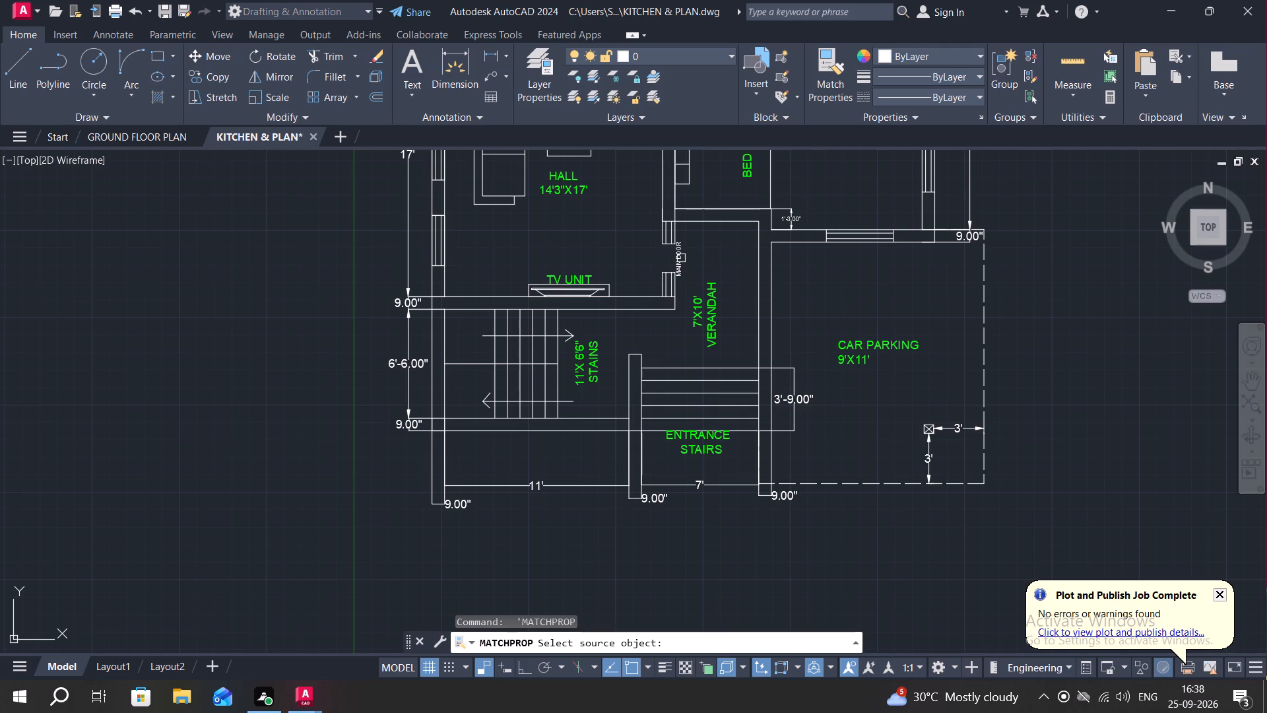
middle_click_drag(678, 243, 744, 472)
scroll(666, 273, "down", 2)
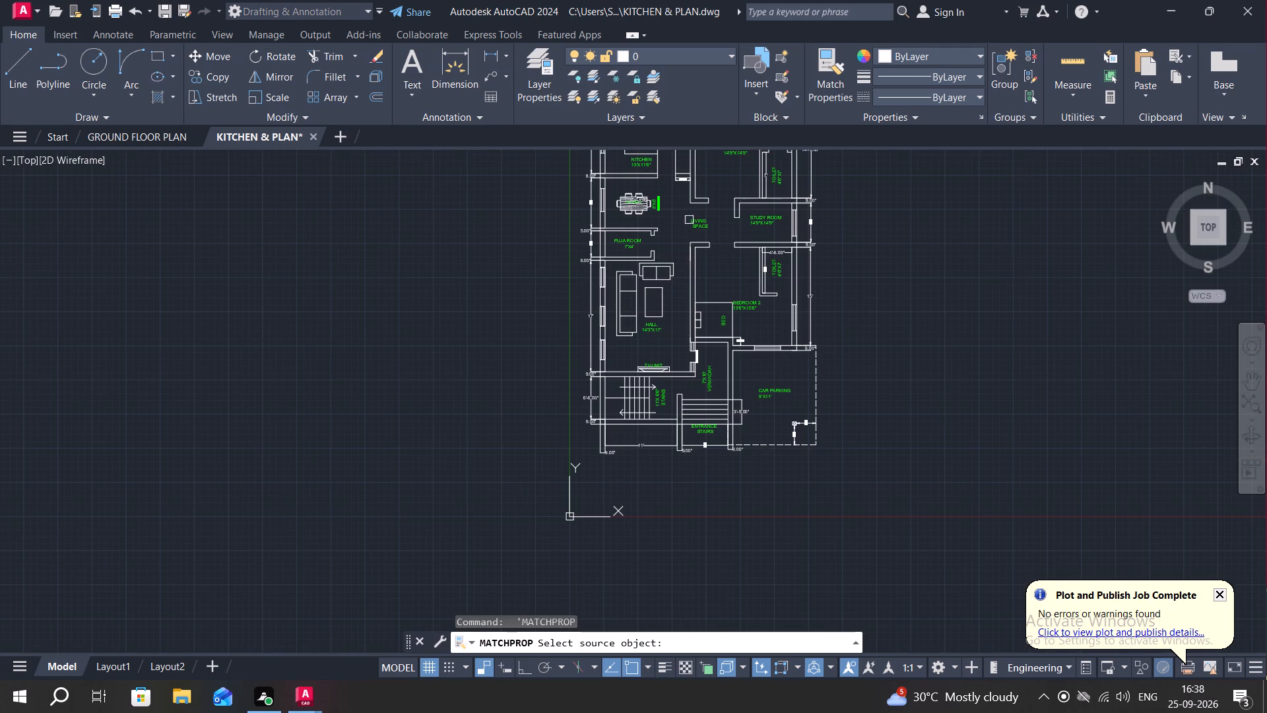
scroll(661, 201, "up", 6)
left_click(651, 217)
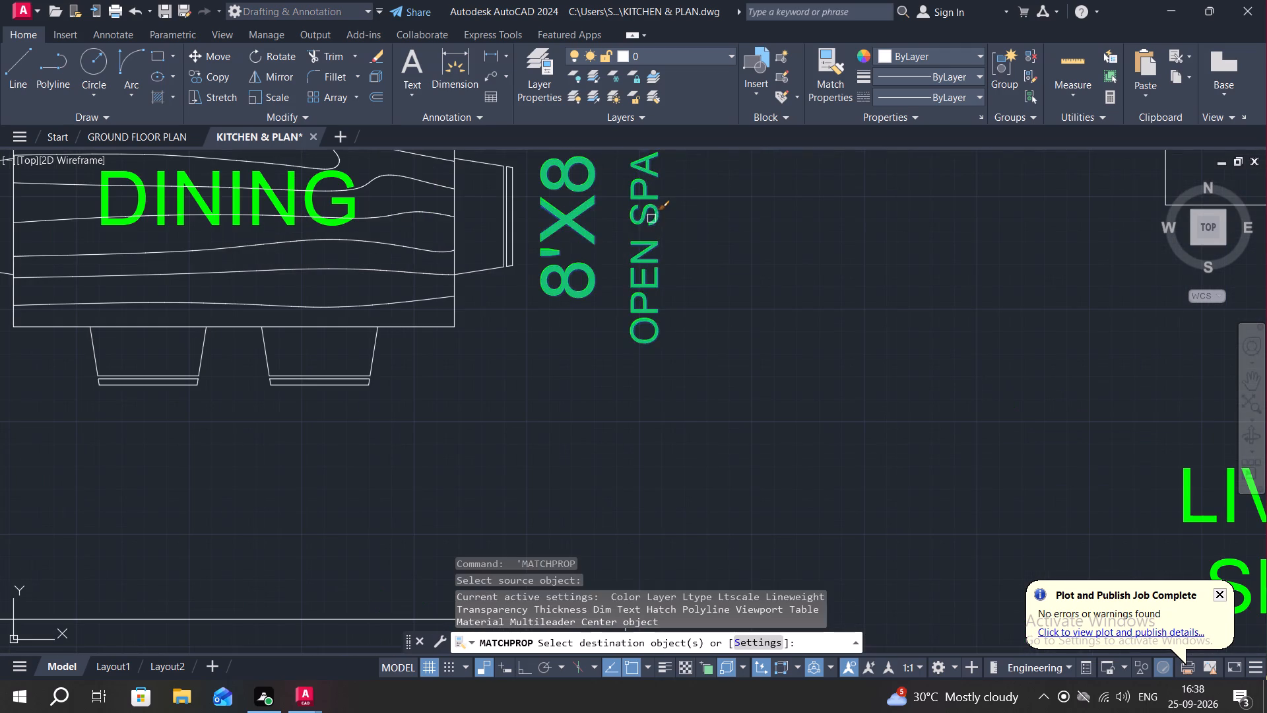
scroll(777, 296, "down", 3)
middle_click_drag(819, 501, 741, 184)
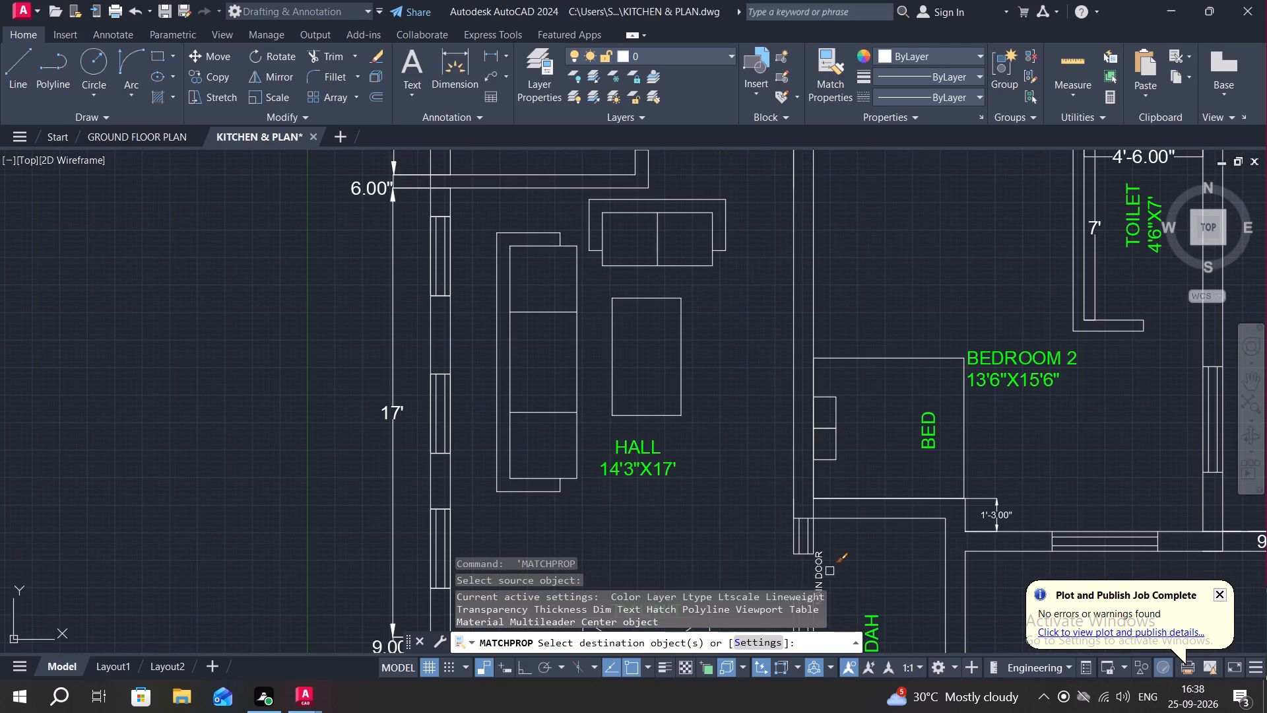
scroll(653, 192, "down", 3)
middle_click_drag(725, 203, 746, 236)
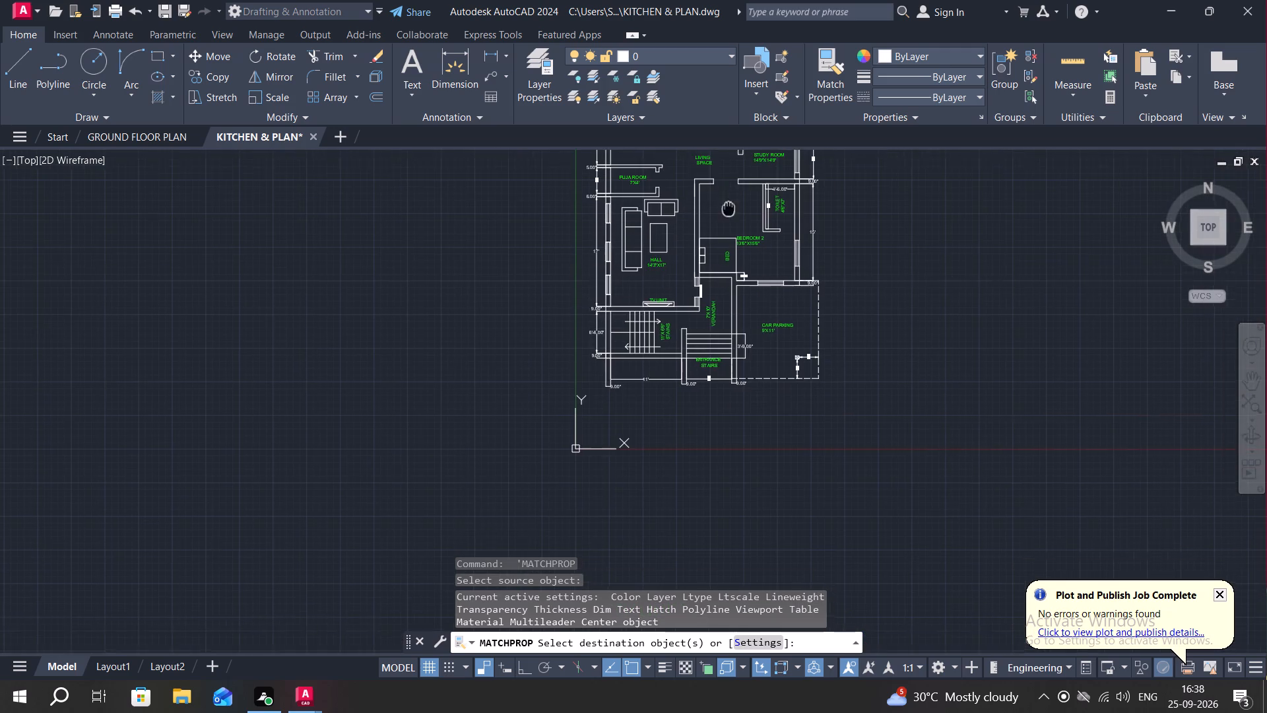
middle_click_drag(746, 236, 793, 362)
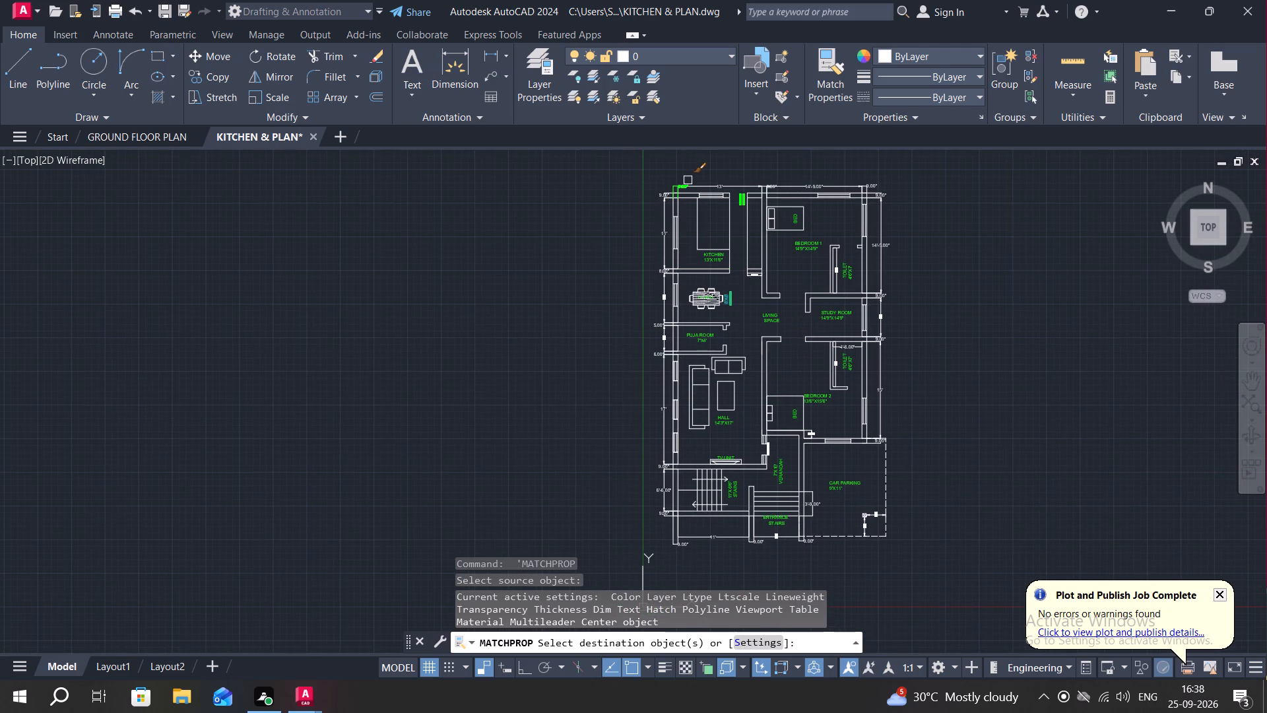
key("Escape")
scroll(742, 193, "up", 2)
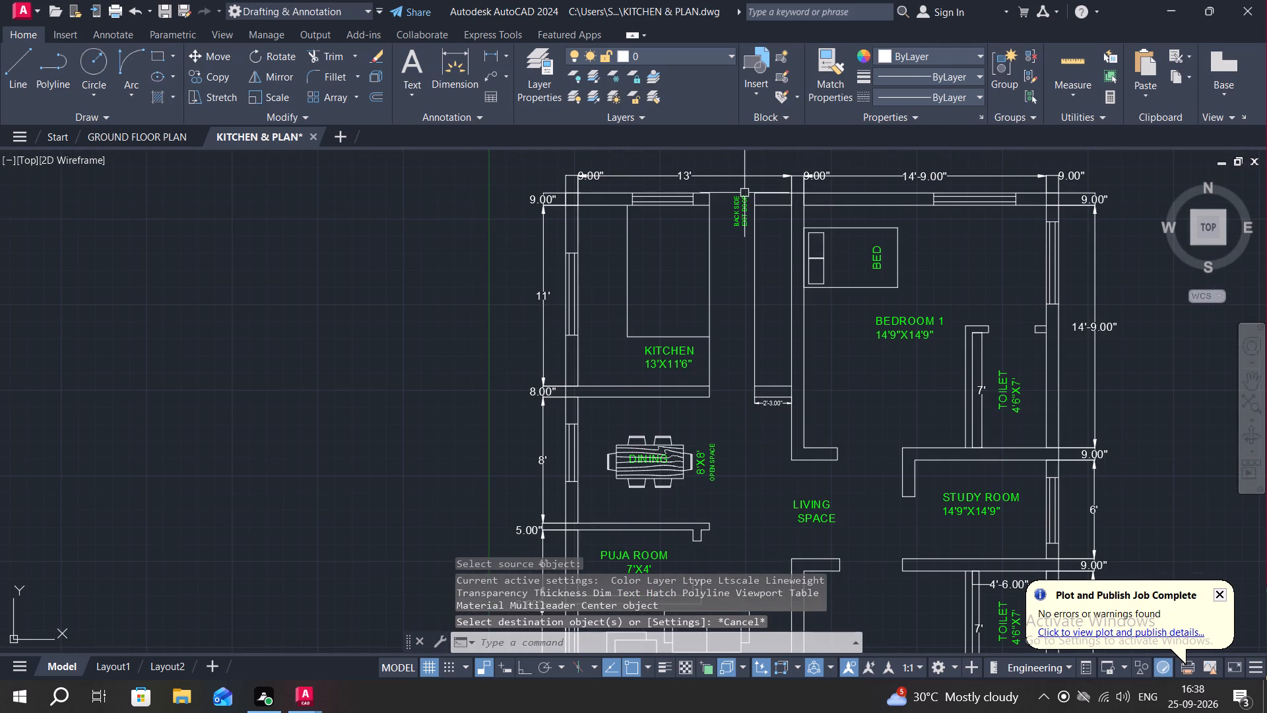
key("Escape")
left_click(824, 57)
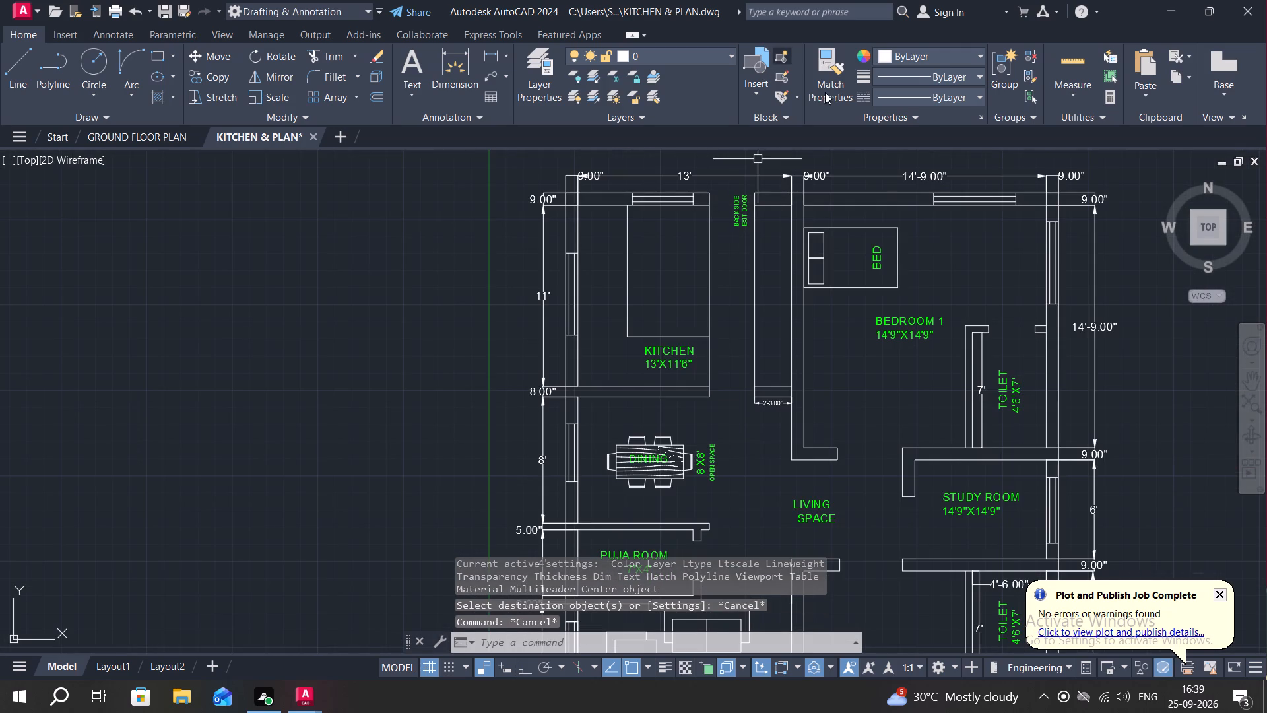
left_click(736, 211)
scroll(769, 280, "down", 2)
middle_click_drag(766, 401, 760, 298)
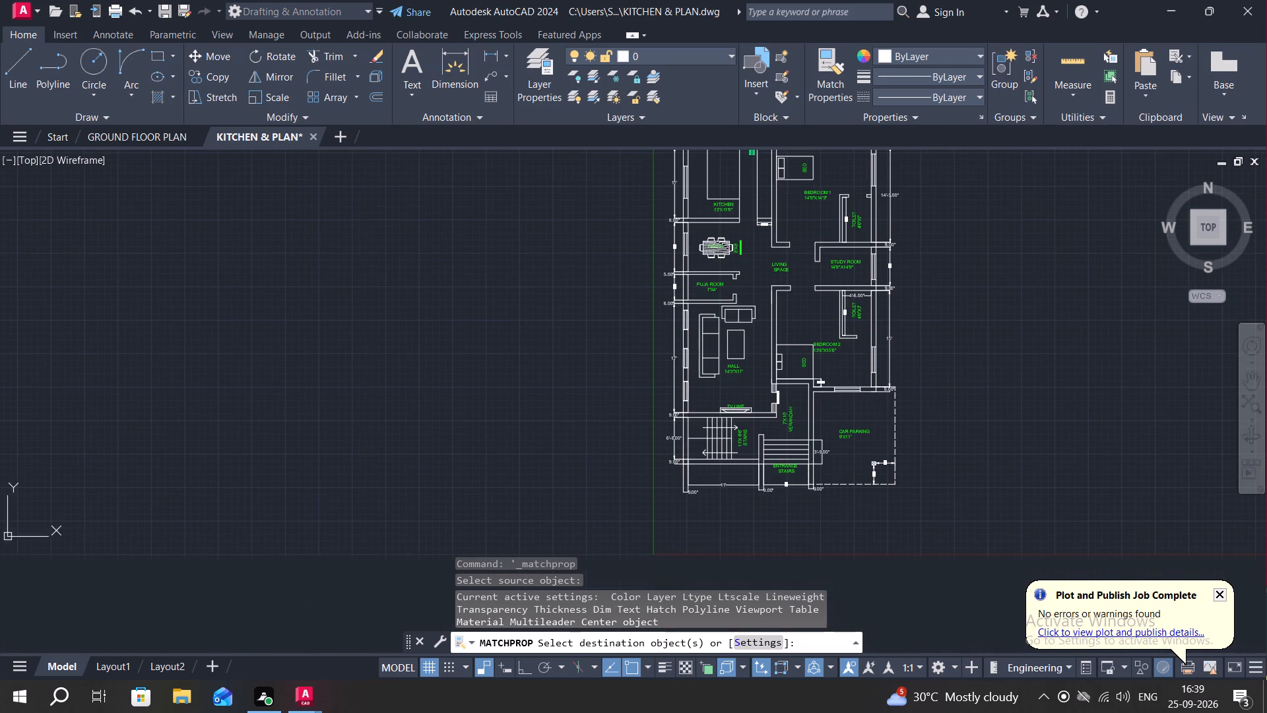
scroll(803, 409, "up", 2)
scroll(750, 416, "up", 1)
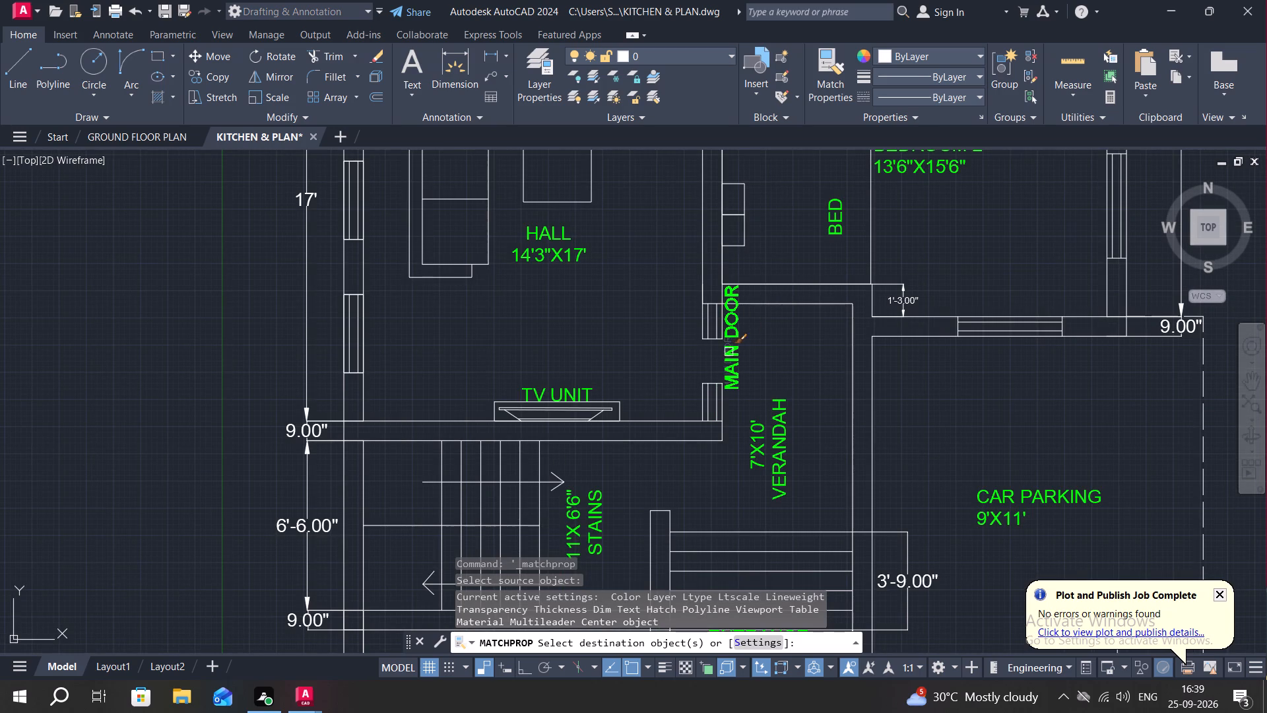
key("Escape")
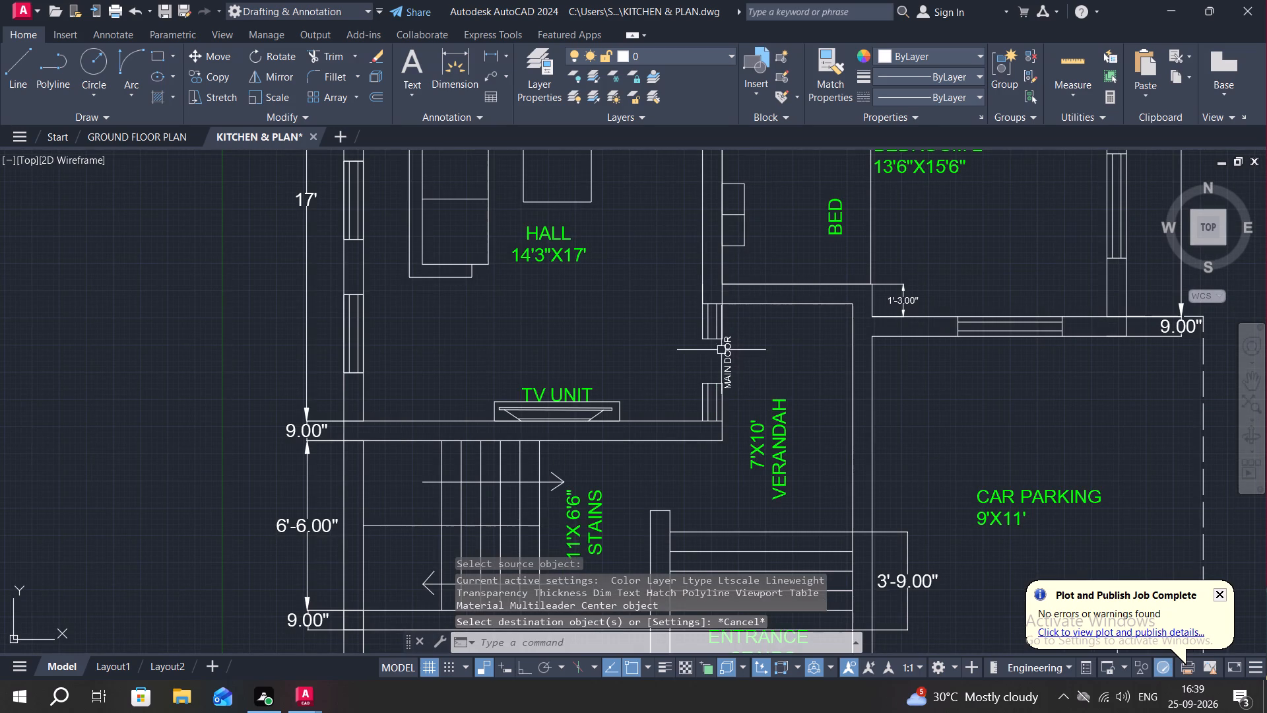
Change the colour of the MAIN DOOR label to Green.
left_click(729, 368)
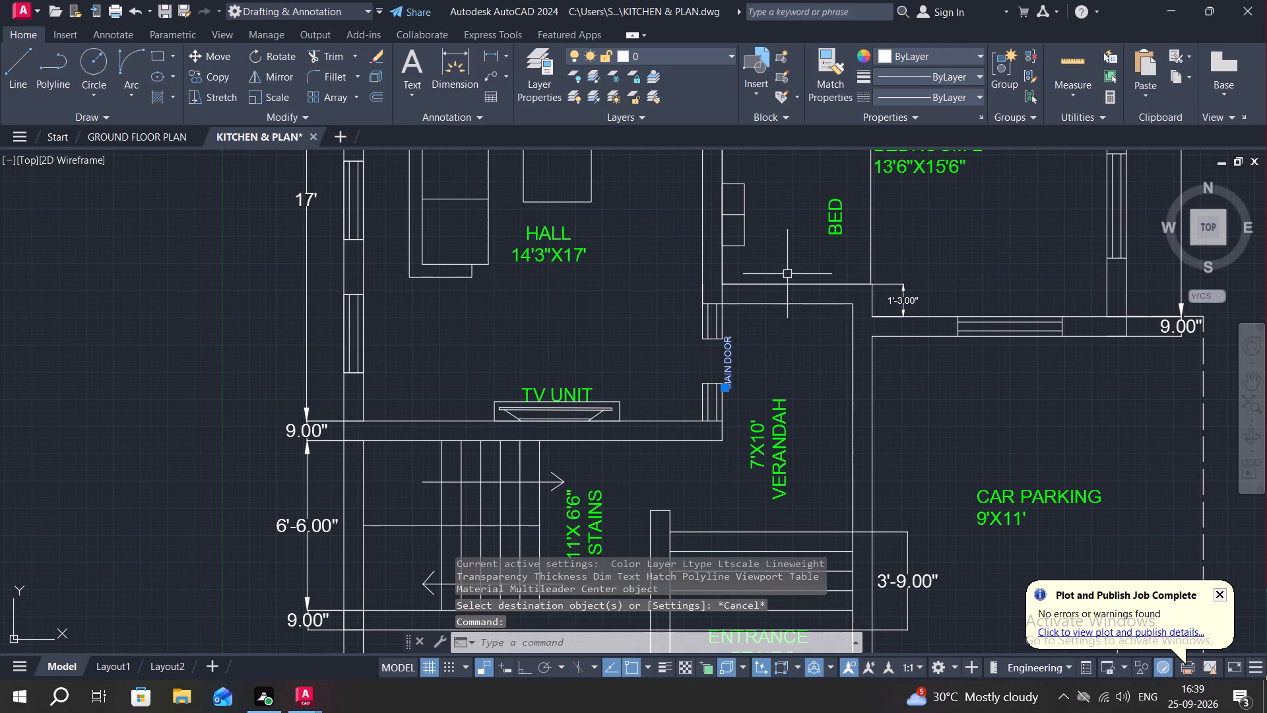
left_click(950, 59)
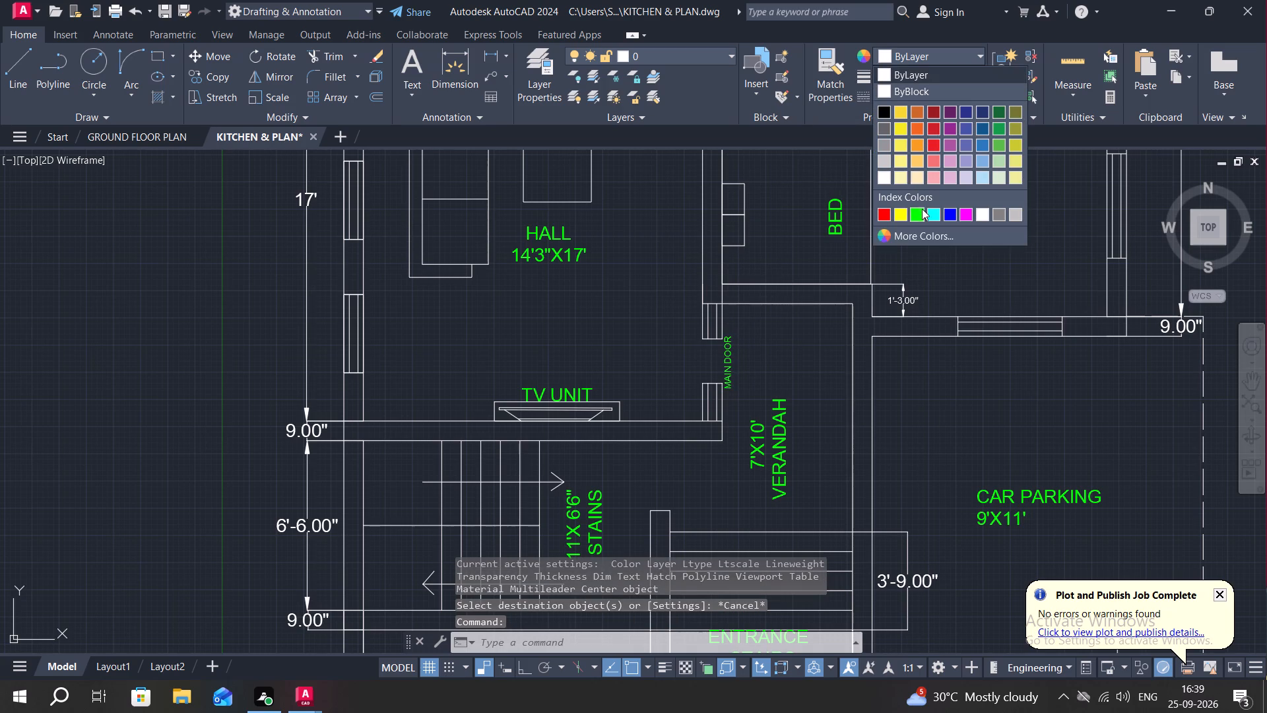
left_click(921, 209)
key("Escape")
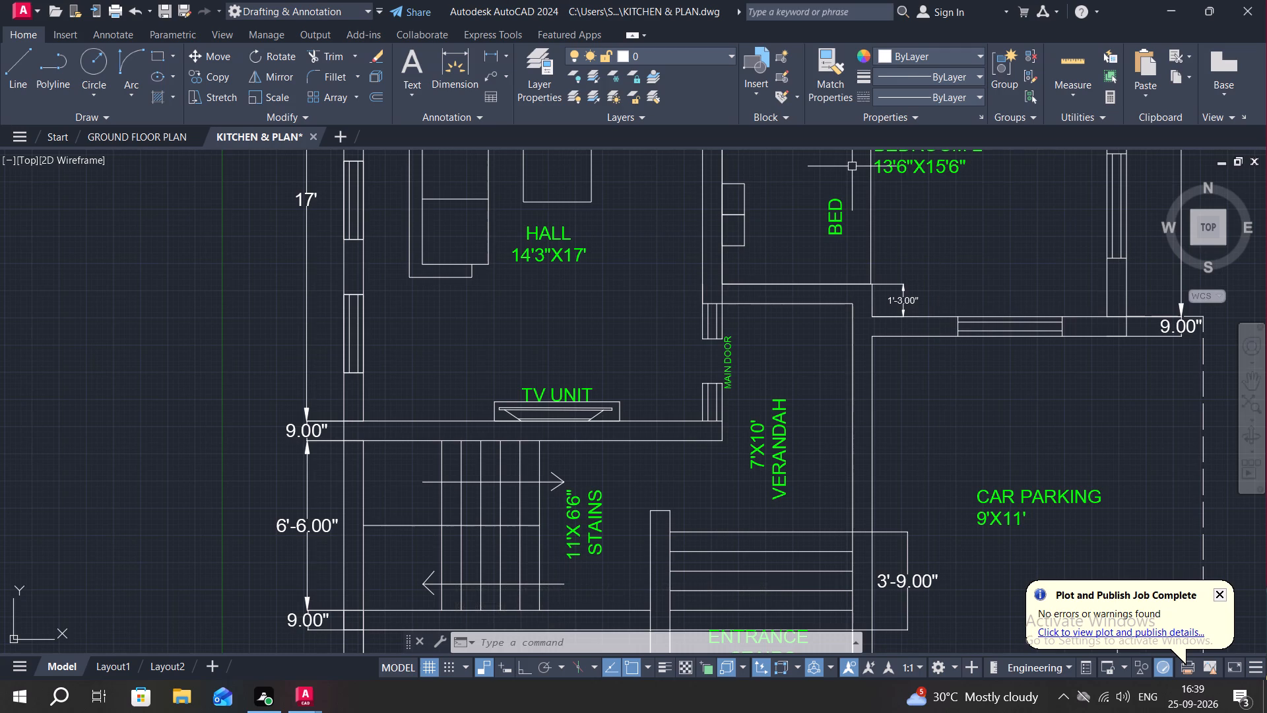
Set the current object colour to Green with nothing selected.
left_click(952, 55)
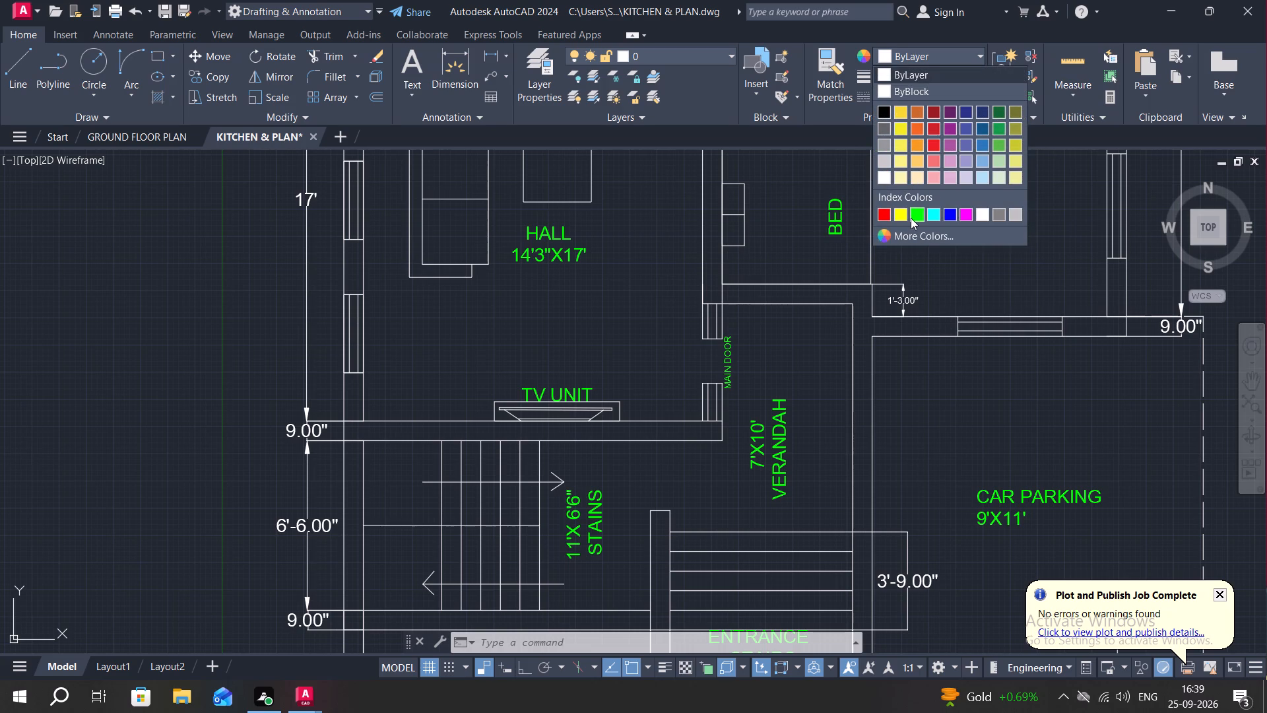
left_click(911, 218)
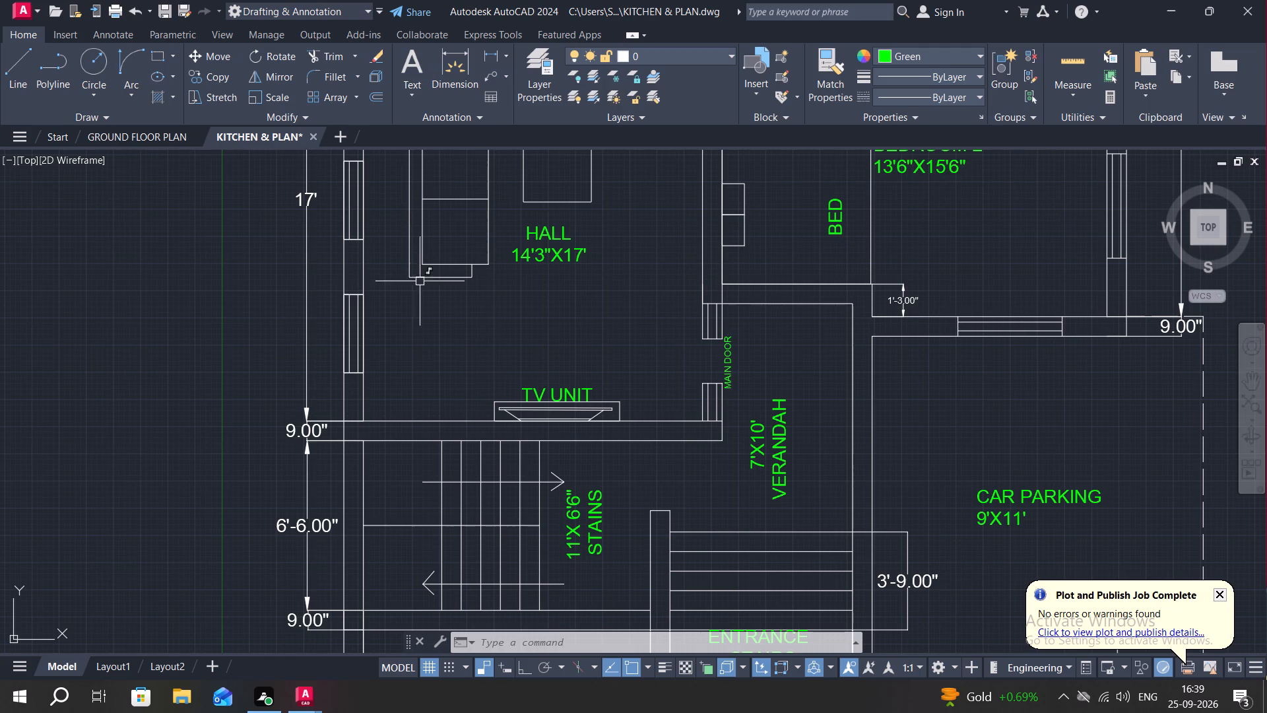
Set the current object colour to Magenta while trying to match properties from the 17' dimension beside the HALL.
left_click(305, 246)
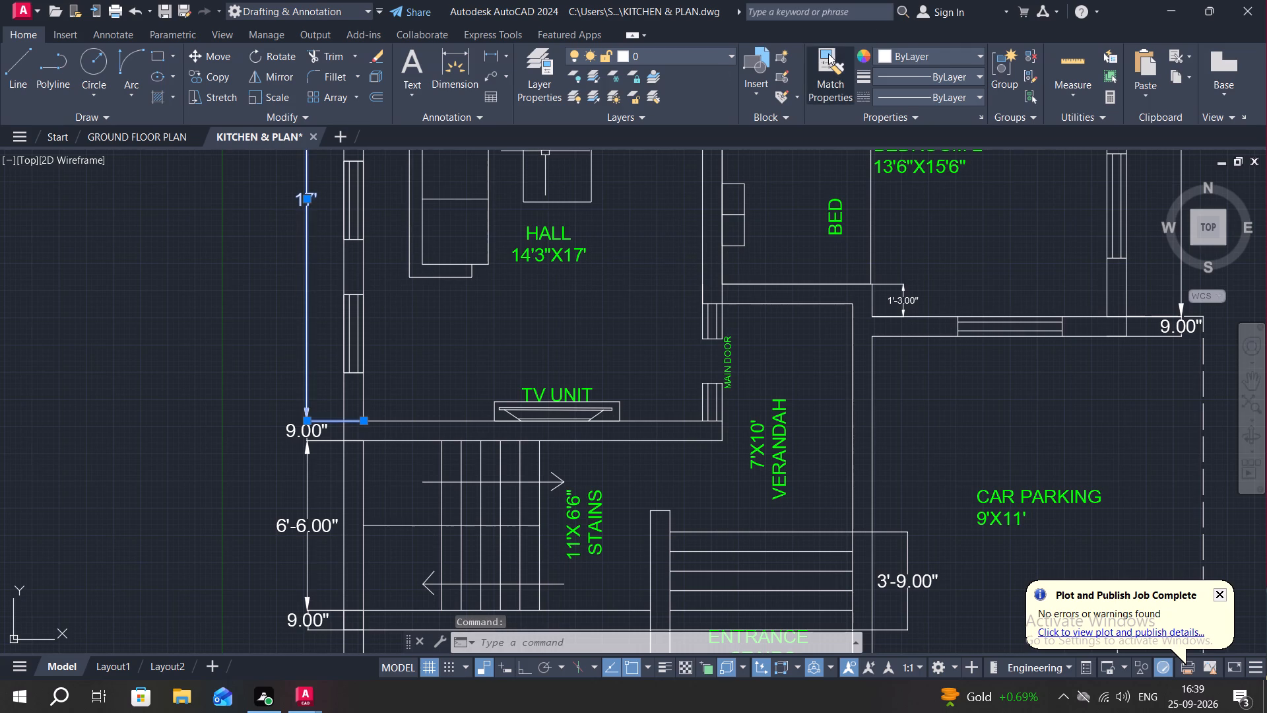
left_click(831, 55)
left_click(897, 56)
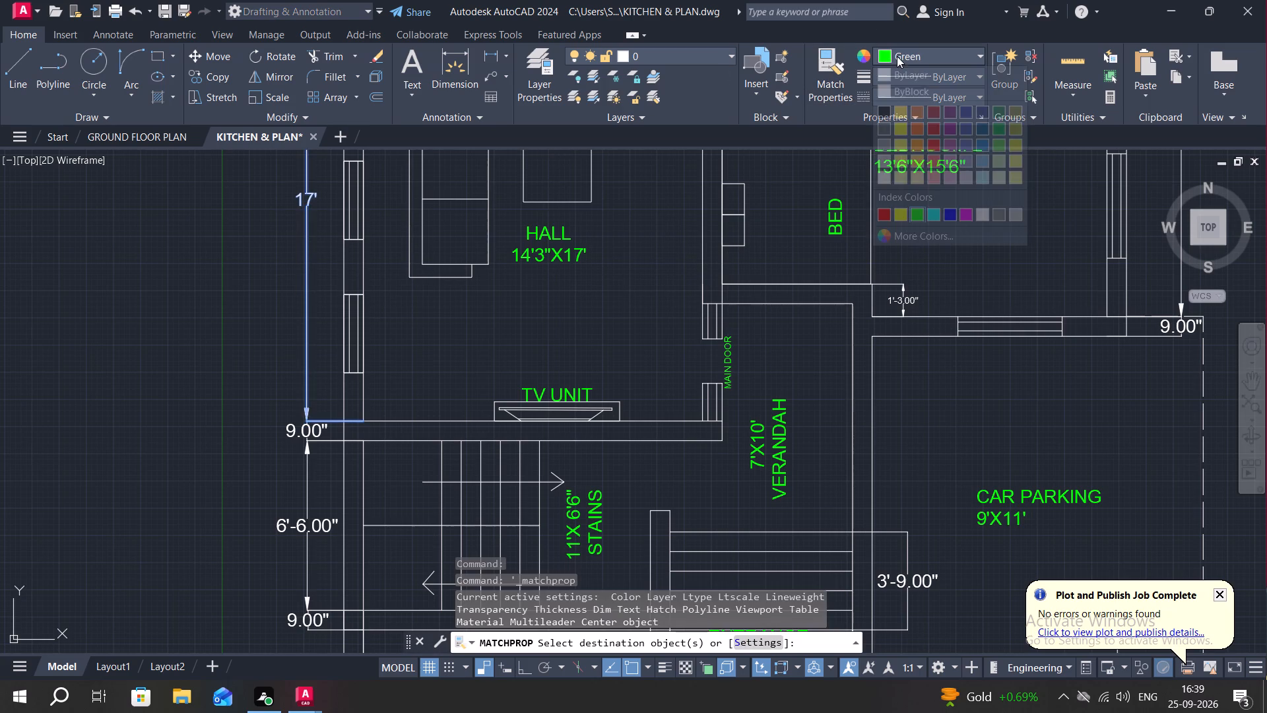
left_click(966, 212)
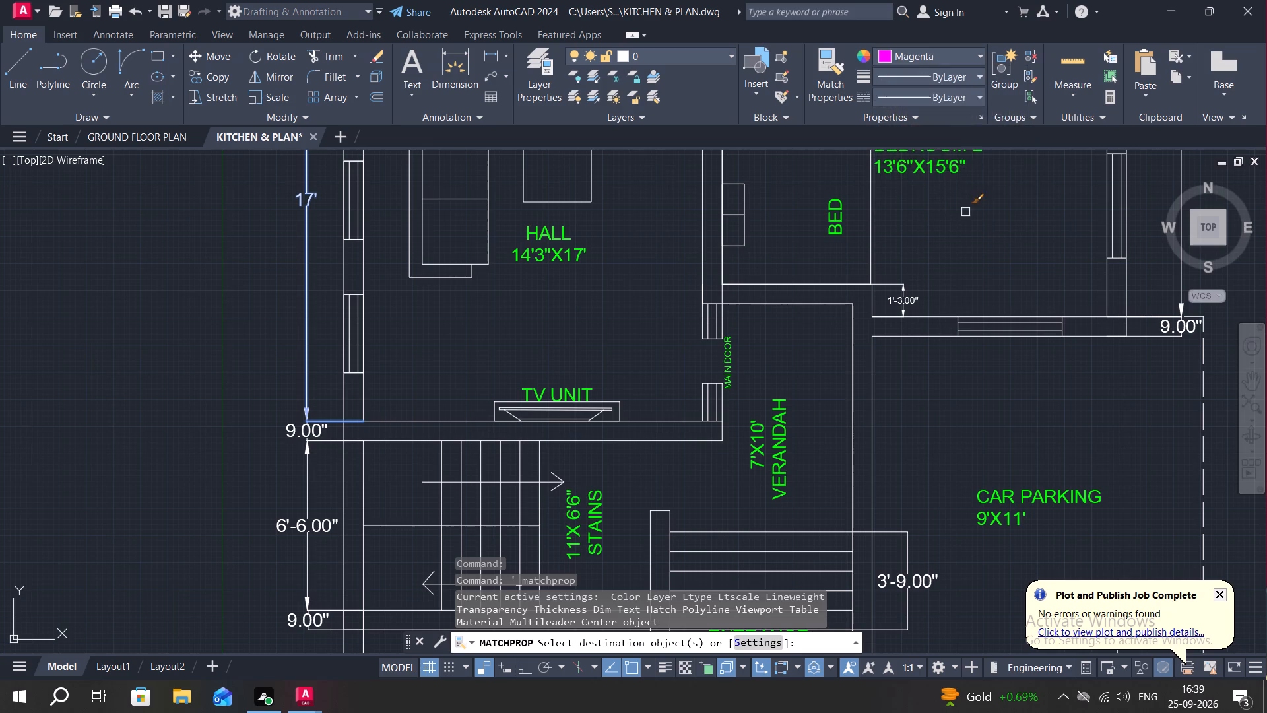
left_click(311, 214)
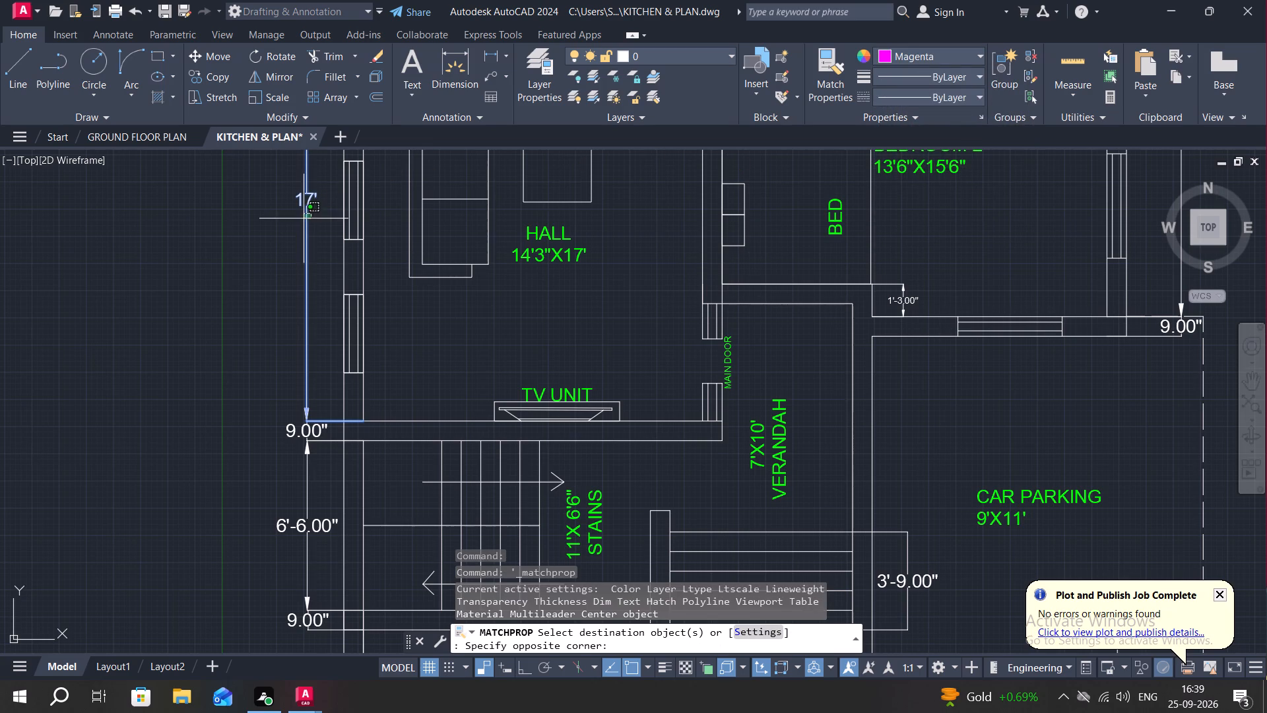
key("Escape")
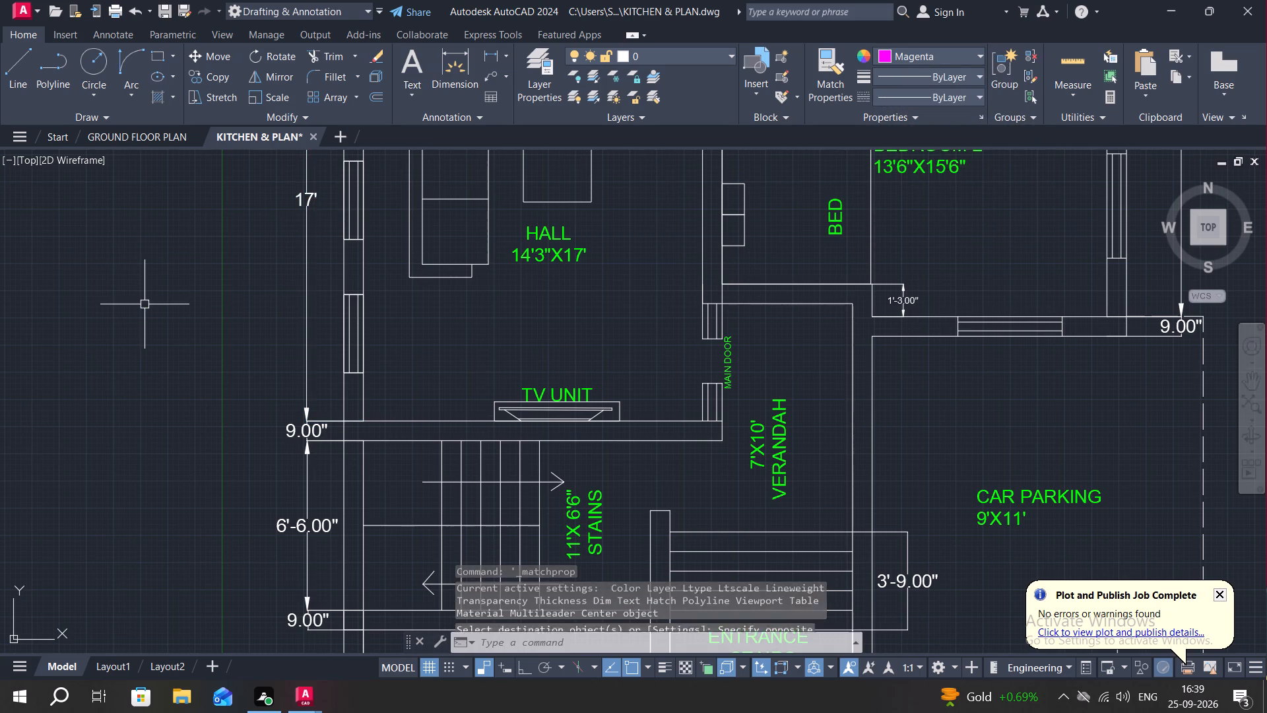
key("Escape")
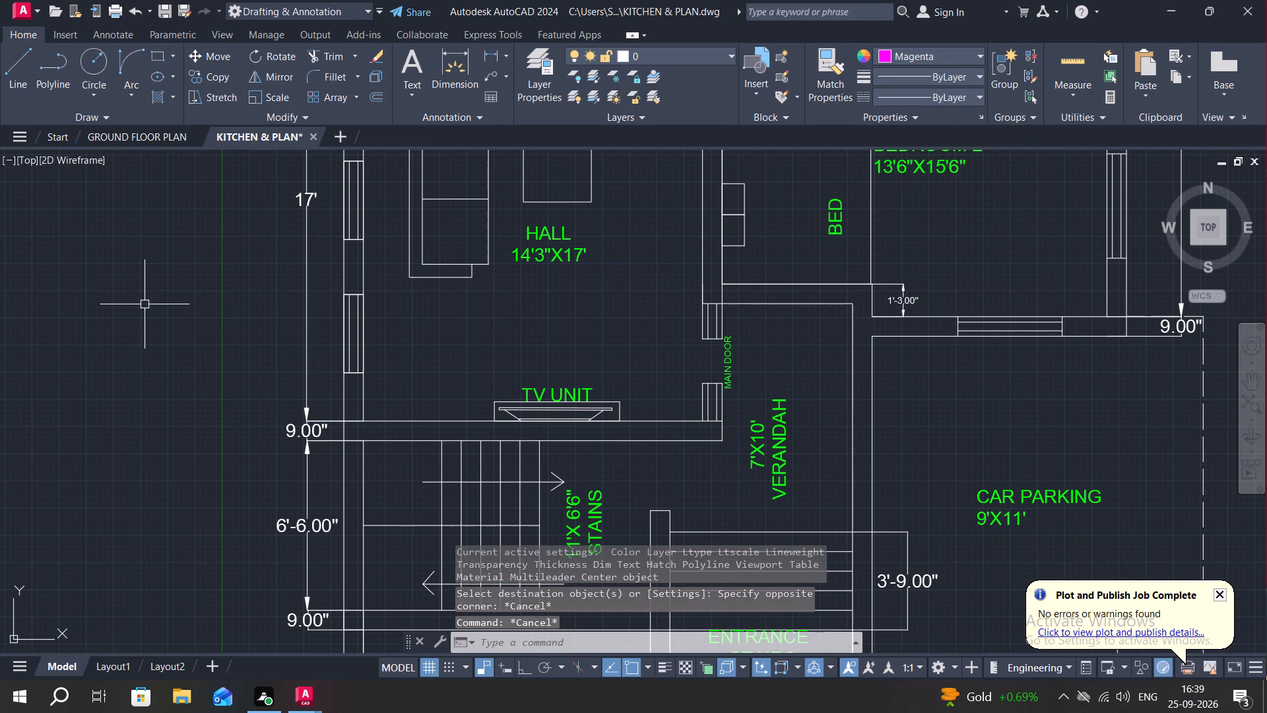
Change the colour of the 17' dimension beside the HALL to Magenta.
left_click(309, 196)
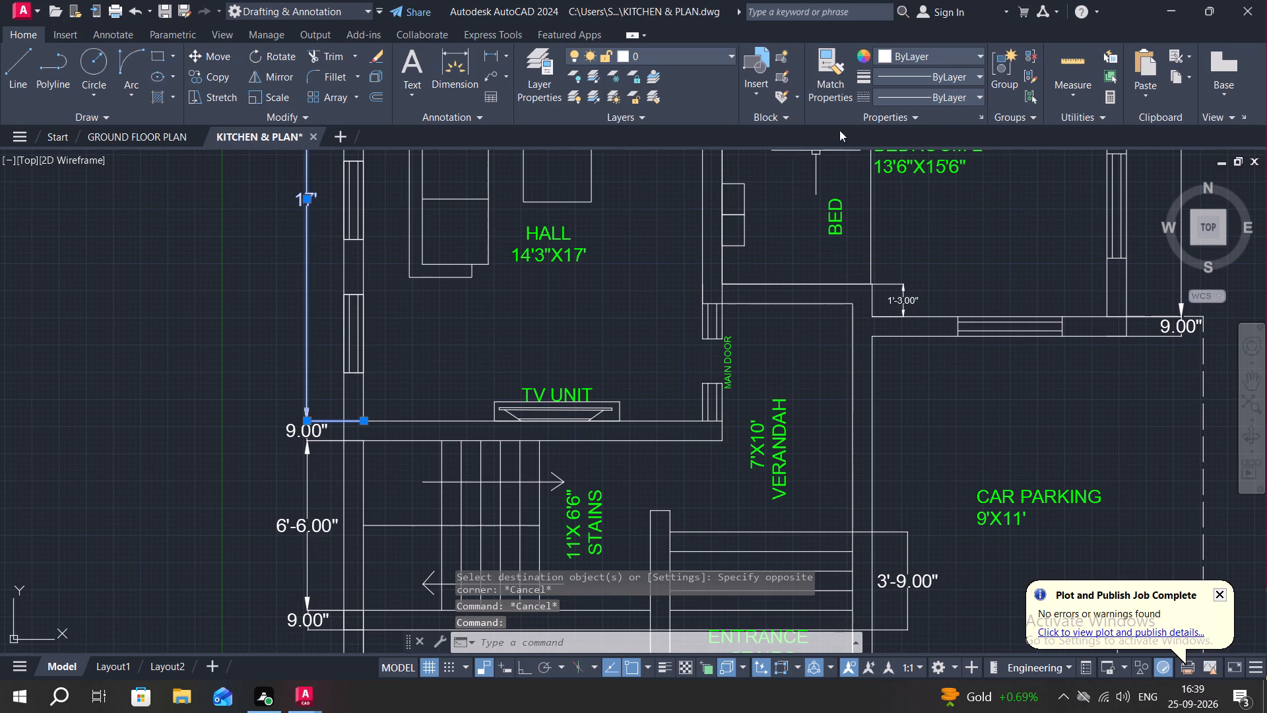
left_click(958, 58)
left_click(962, 209)
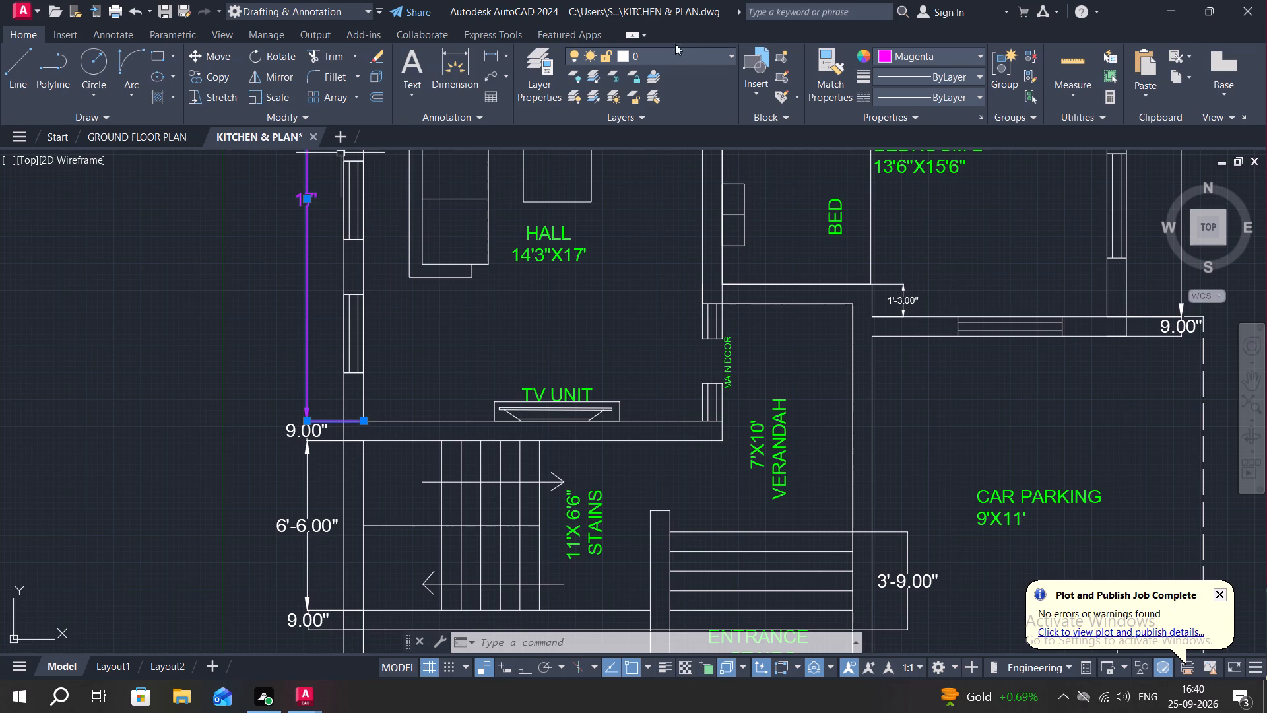
Match the magenta 17' dimension's properties onto the two 9.00" wall dimensions and the 6'-6.00" dimension beside the STAINS area.
left_click(834, 57)
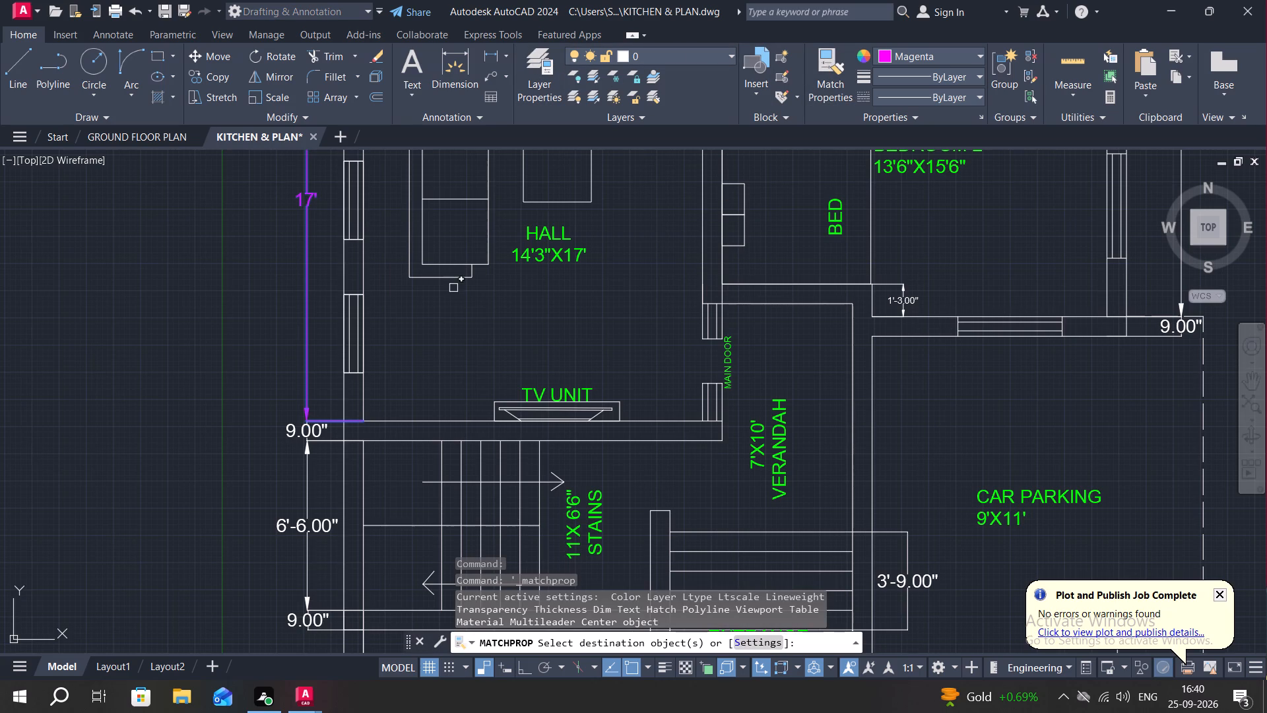
left_click(304, 434)
left_click(303, 467)
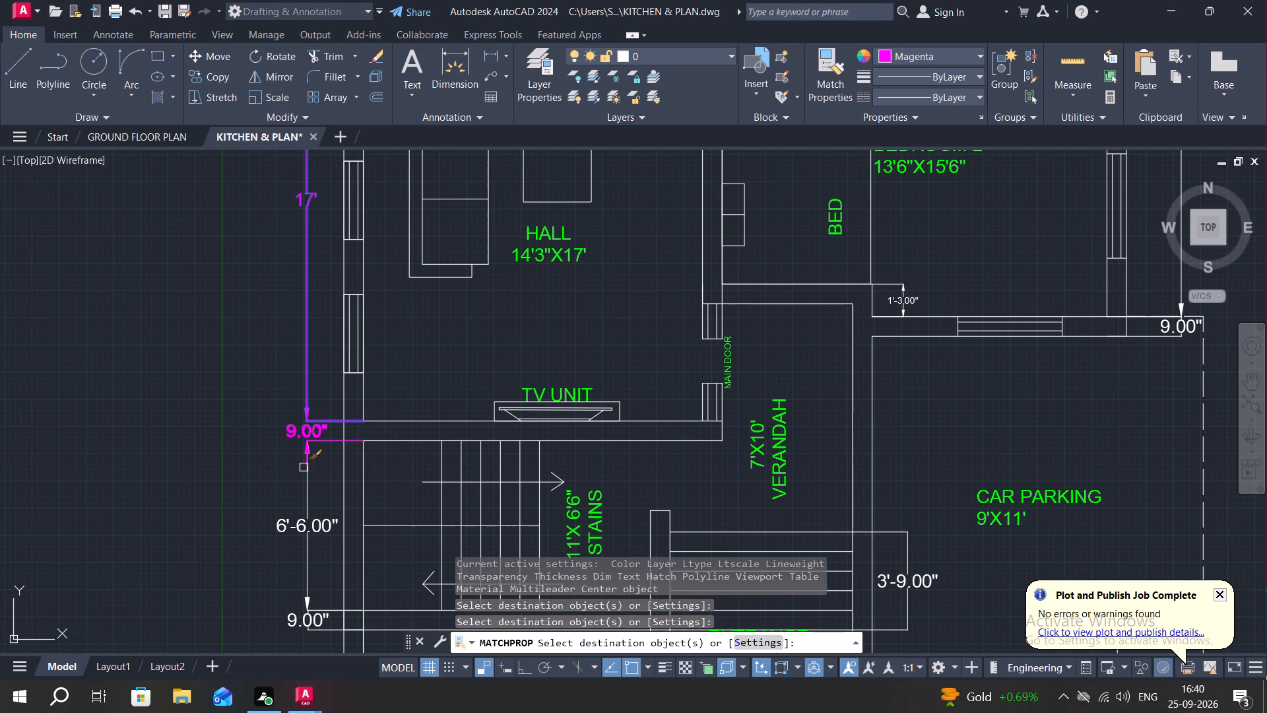
left_click(311, 467)
scroll(197, 423, "down", 2)
middle_click_drag(252, 415, 287, 280)
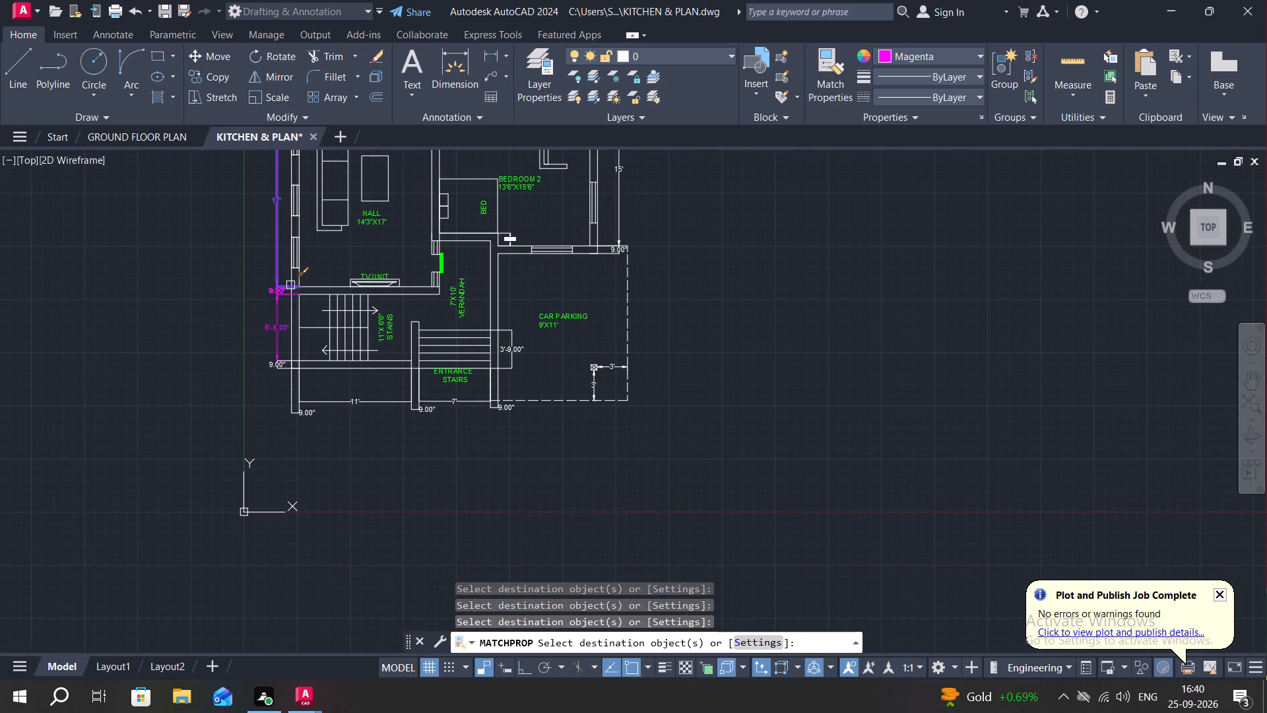
left_click(276, 366)
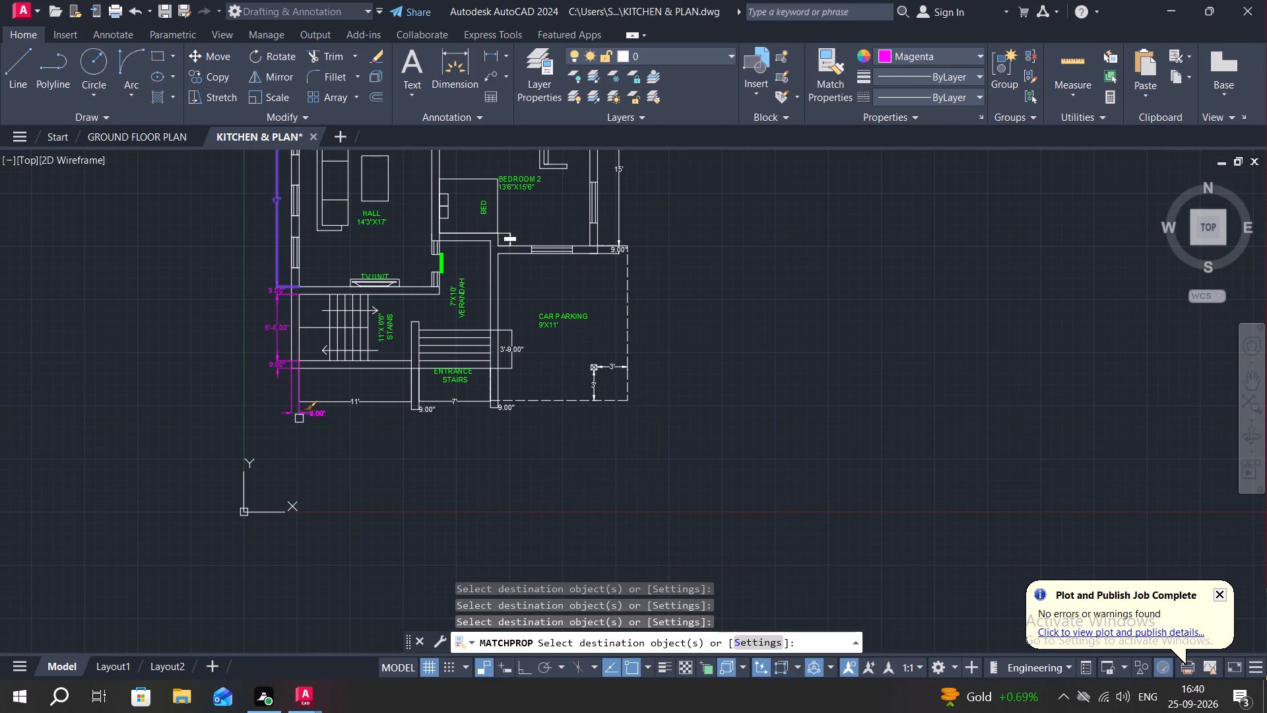
Match the magenta properties onto the 11', 7' and three 9.00" dimensions below the plan and the 3'-9.00" dimension beside the entrance stairs.
left_click(305, 415)
left_click(372, 399)
left_click(425, 411)
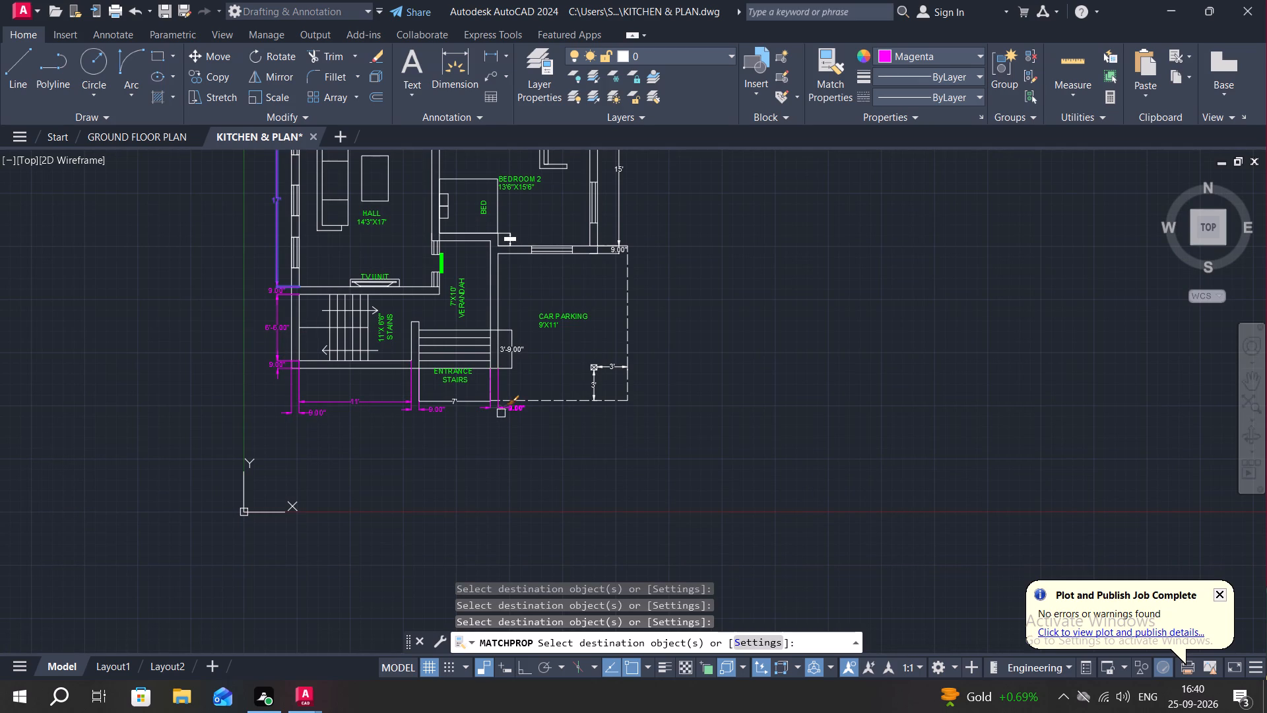
left_click(501, 413)
left_click(476, 401)
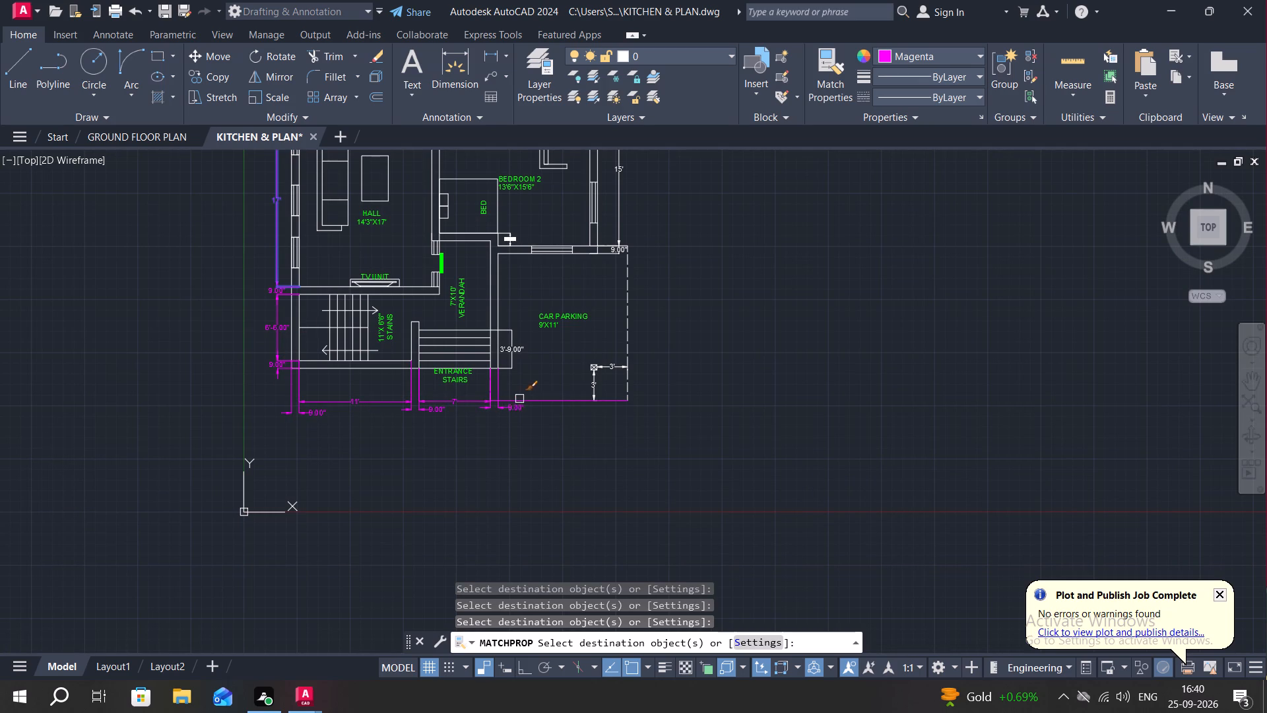
left_click(519, 349)
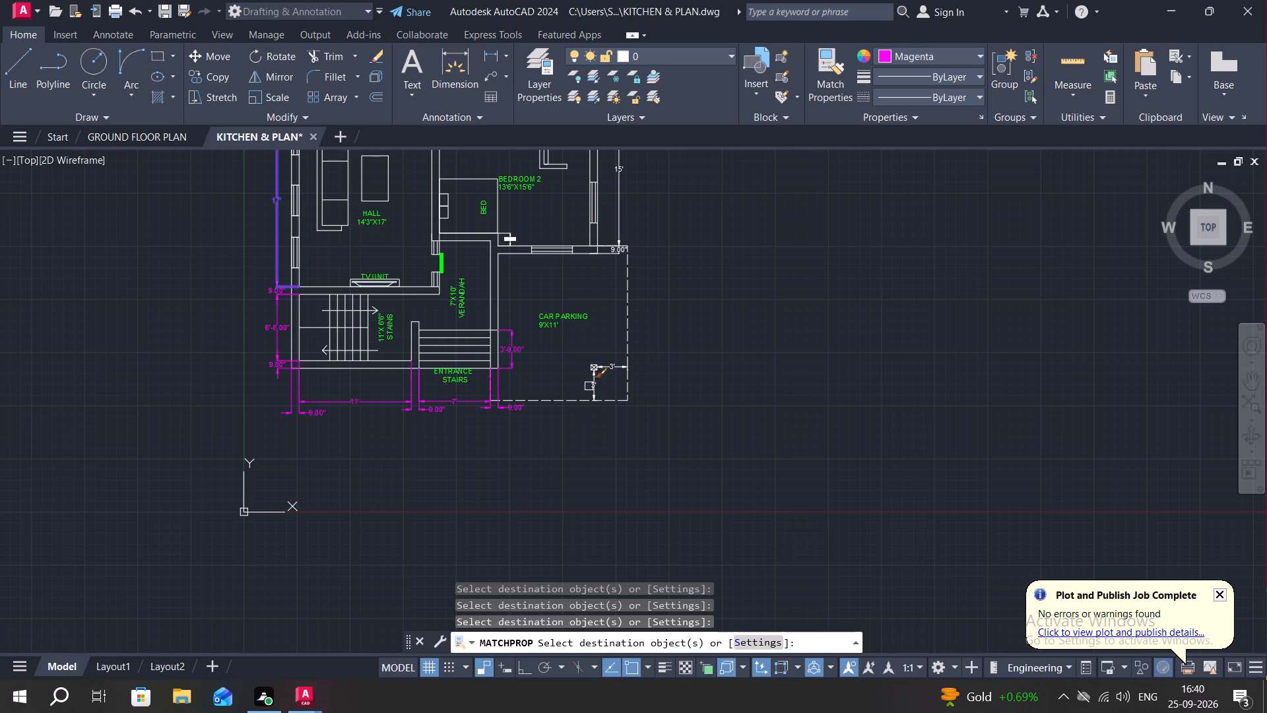
Match the magenta properties onto the two small post dimensions in CAR PARKING and the 9.00" and 15' dimensions beside BEDROOM 2.
left_click(597, 383)
left_click(614, 366)
scroll(616, 238, "up", 4)
left_click(625, 287)
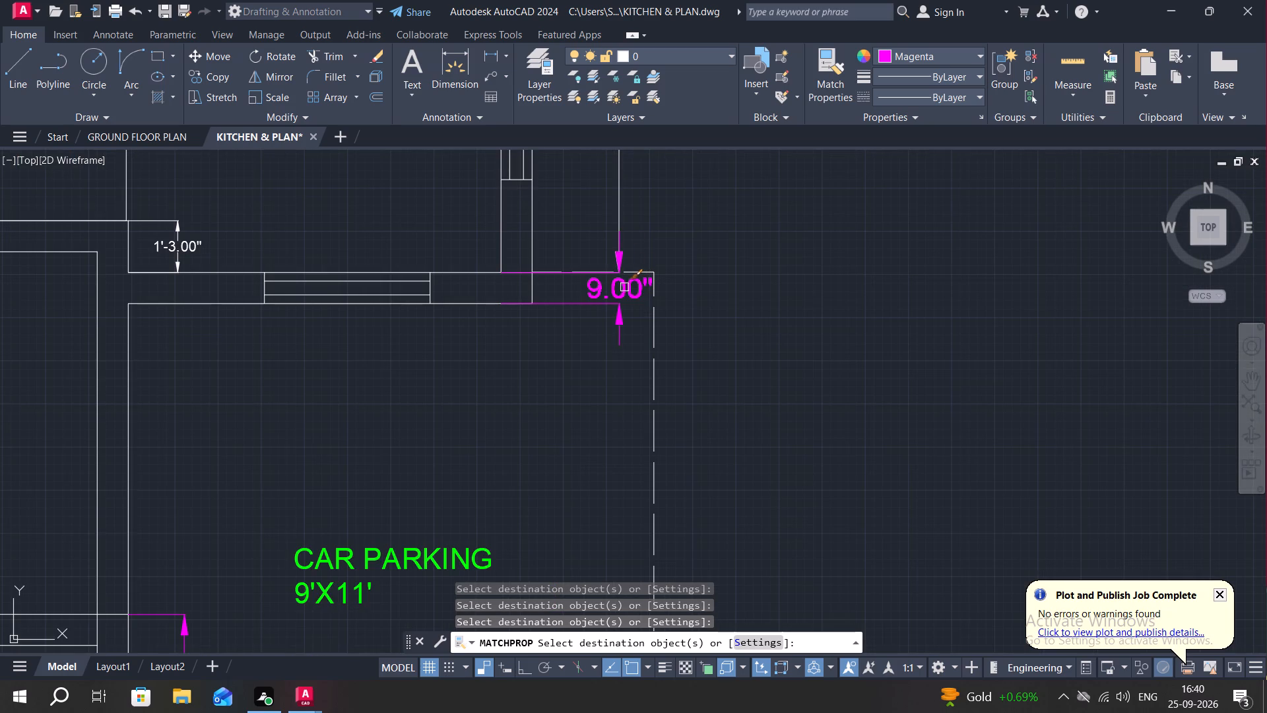
left_click(619, 194)
scroll(692, 225, "down", 3)
middle_click_drag(817, 228, 887, 444)
scroll(618, 466, "up", 3)
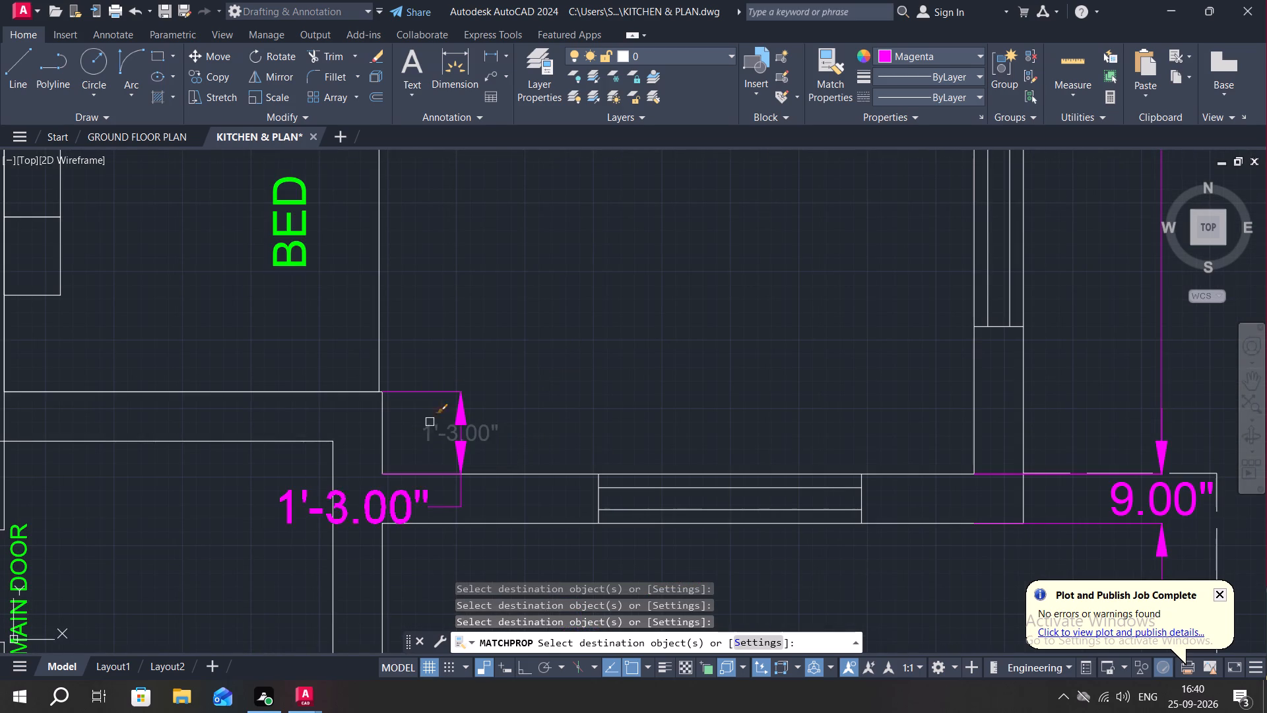
type("M")
key("space")
key("space")
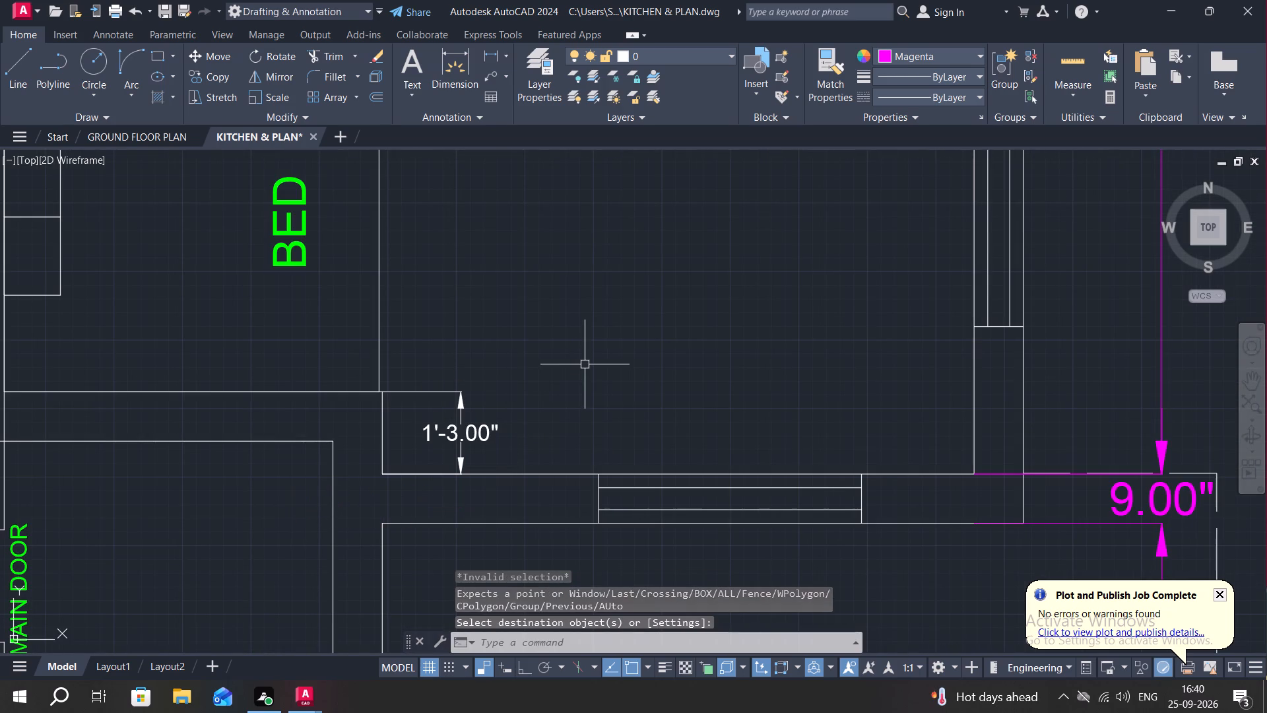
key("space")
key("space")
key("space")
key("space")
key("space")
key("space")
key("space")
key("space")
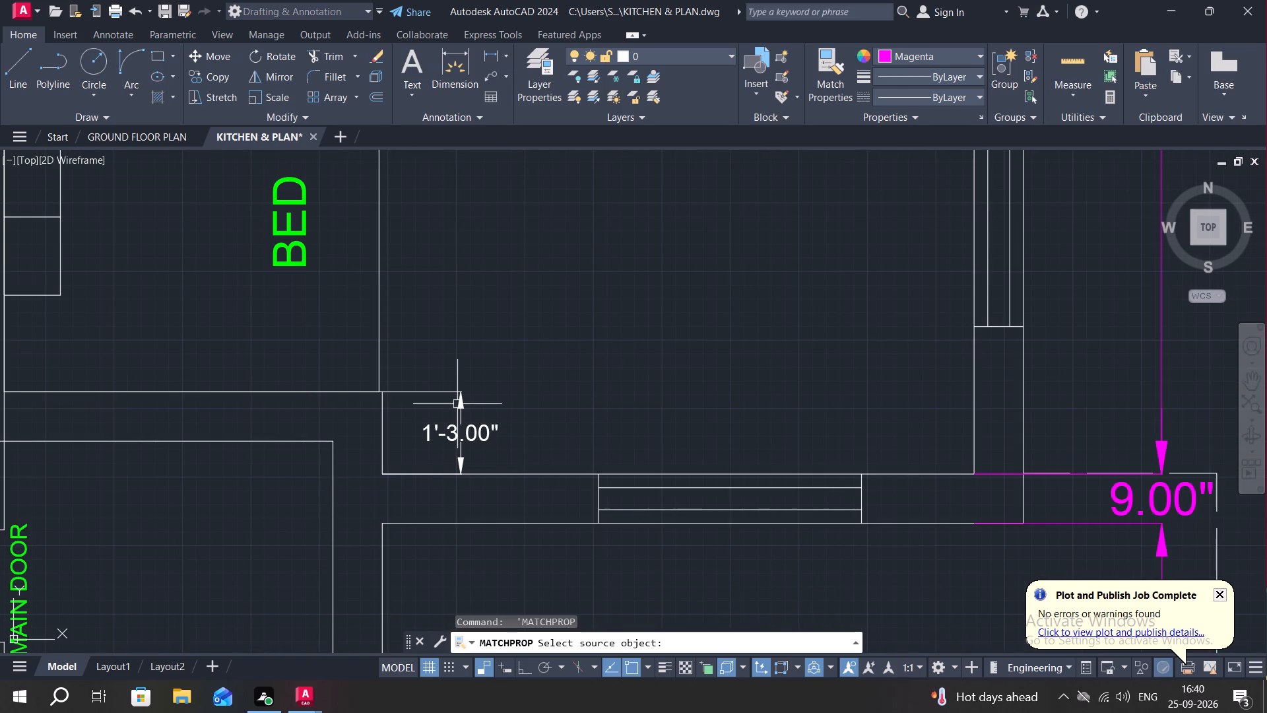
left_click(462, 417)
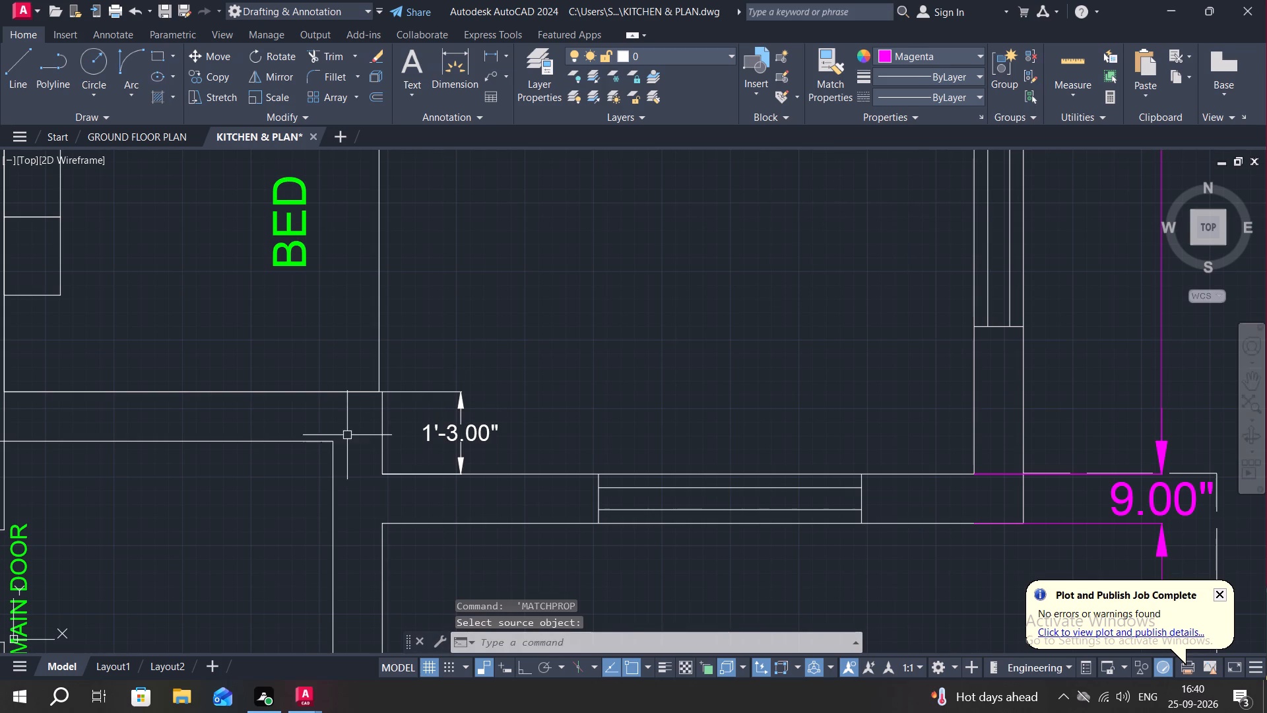
Change the colour of the 1'-3.00" dimension at the lower corner of BEDROOM 2 to Magenta.
left_click(461, 403)
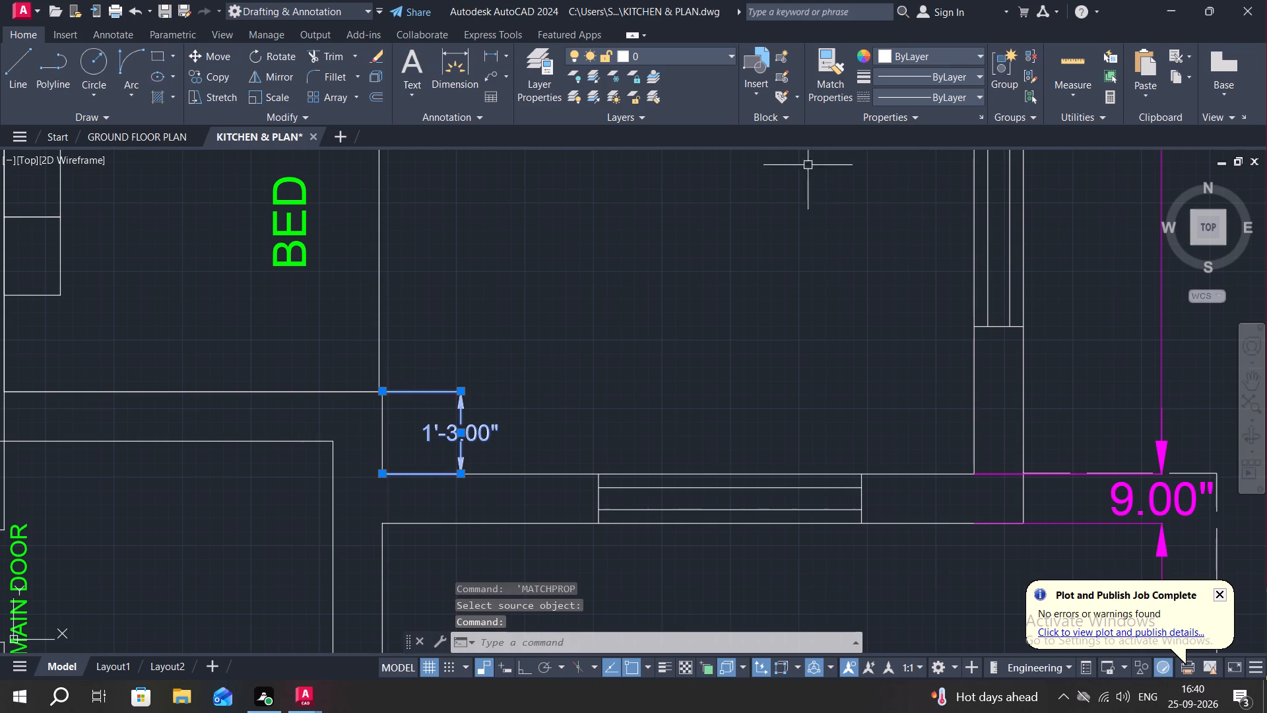
left_click(896, 51)
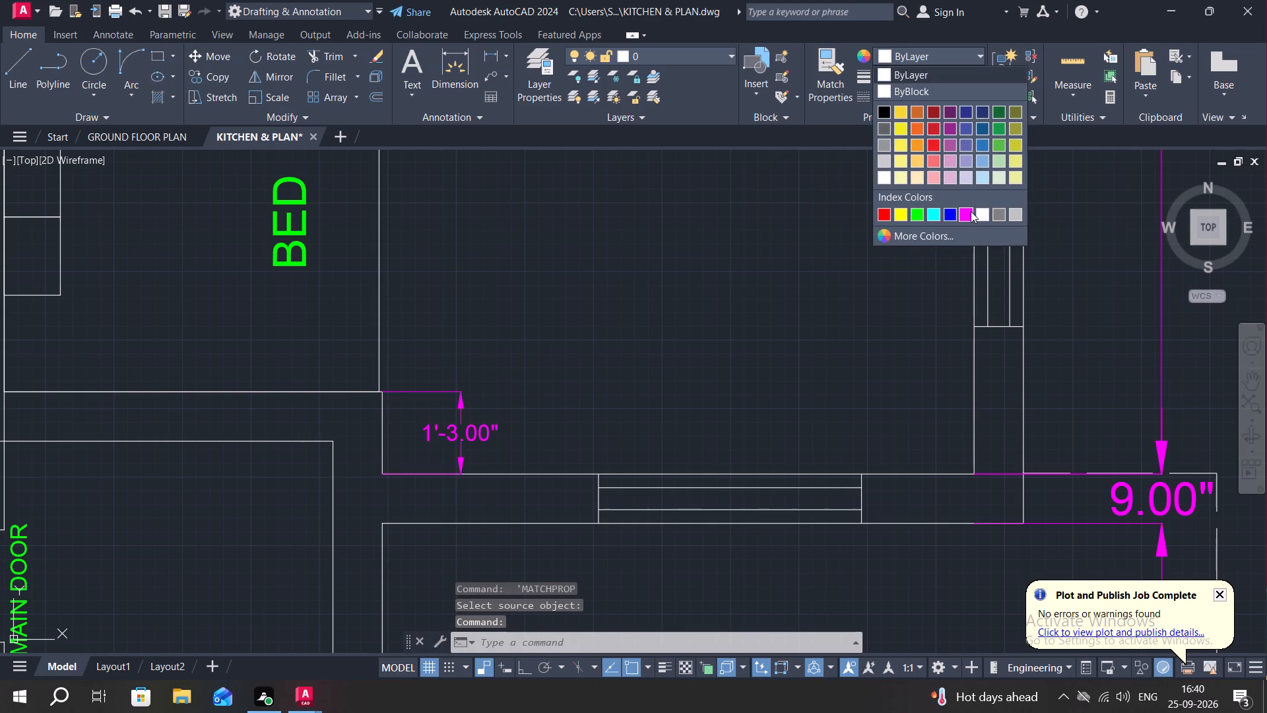
left_click(968, 212)
Match the magenta 1'-3.00" dimension's properties onto the 15' dimension beside BEDROOM 2.
key("space")
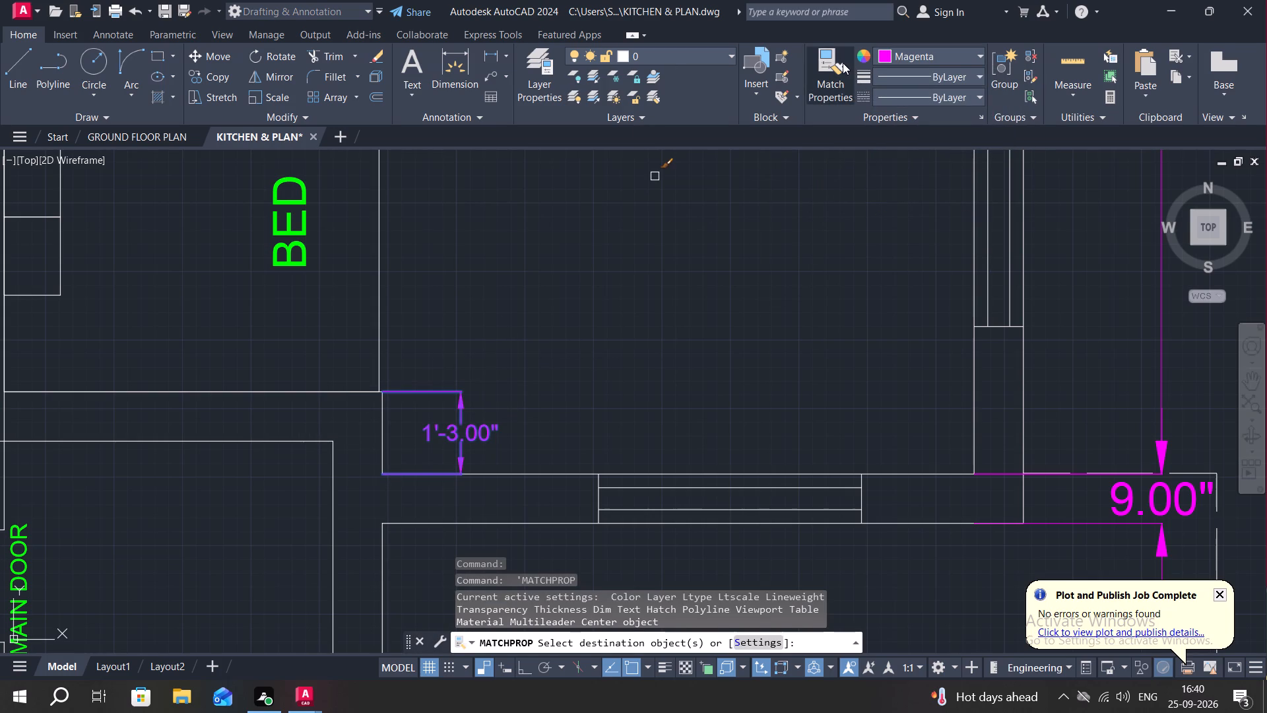
left_click(844, 63)
scroll(795, 320, "down", 1)
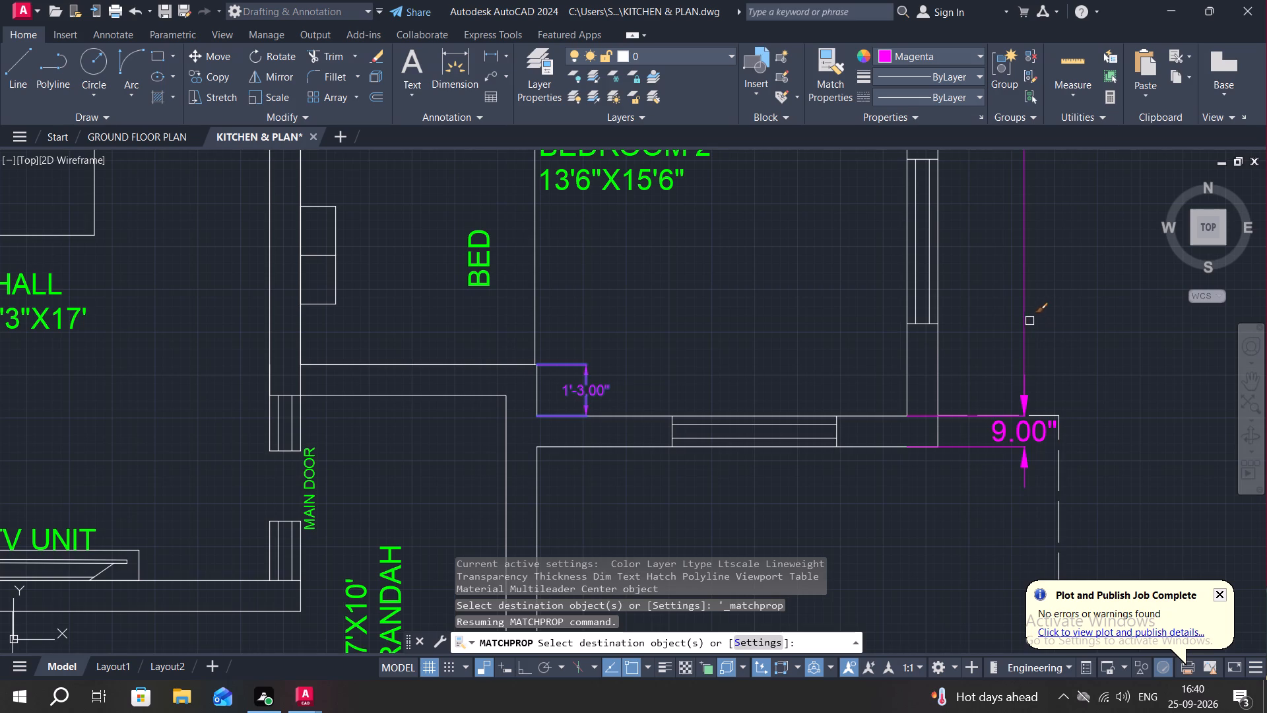
left_click(1025, 322)
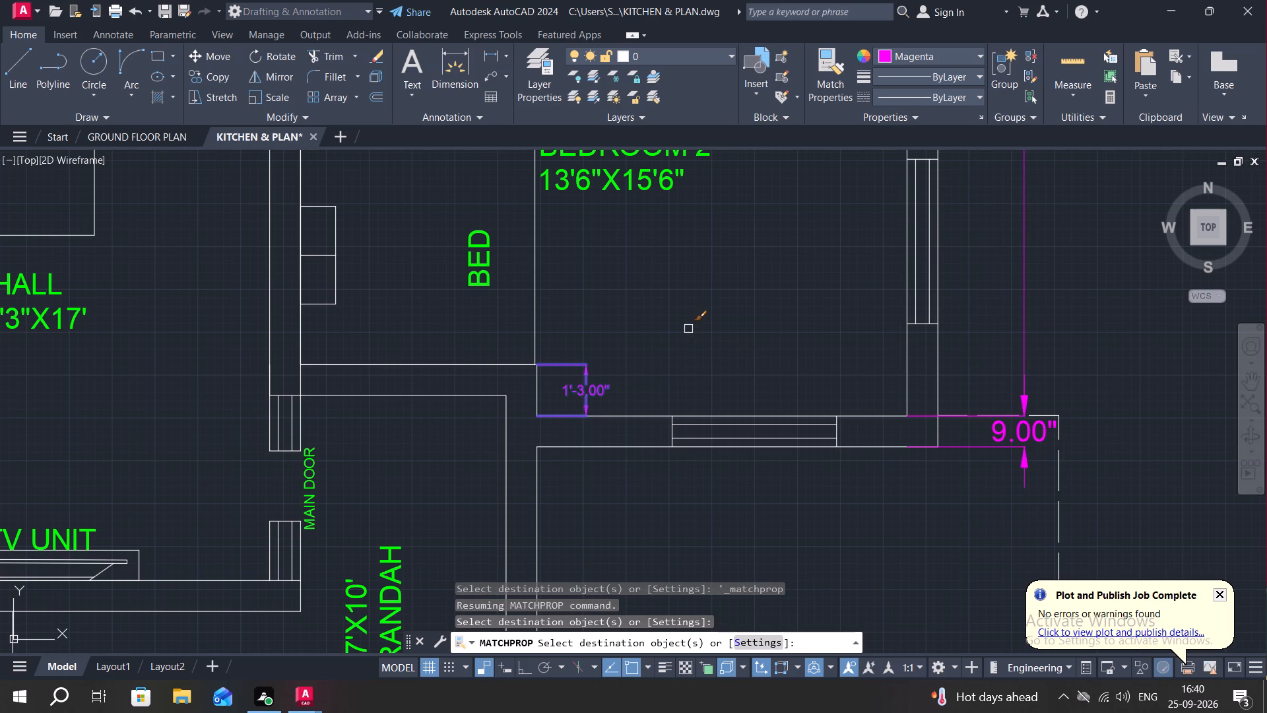
key("Escape")
key("Escape")
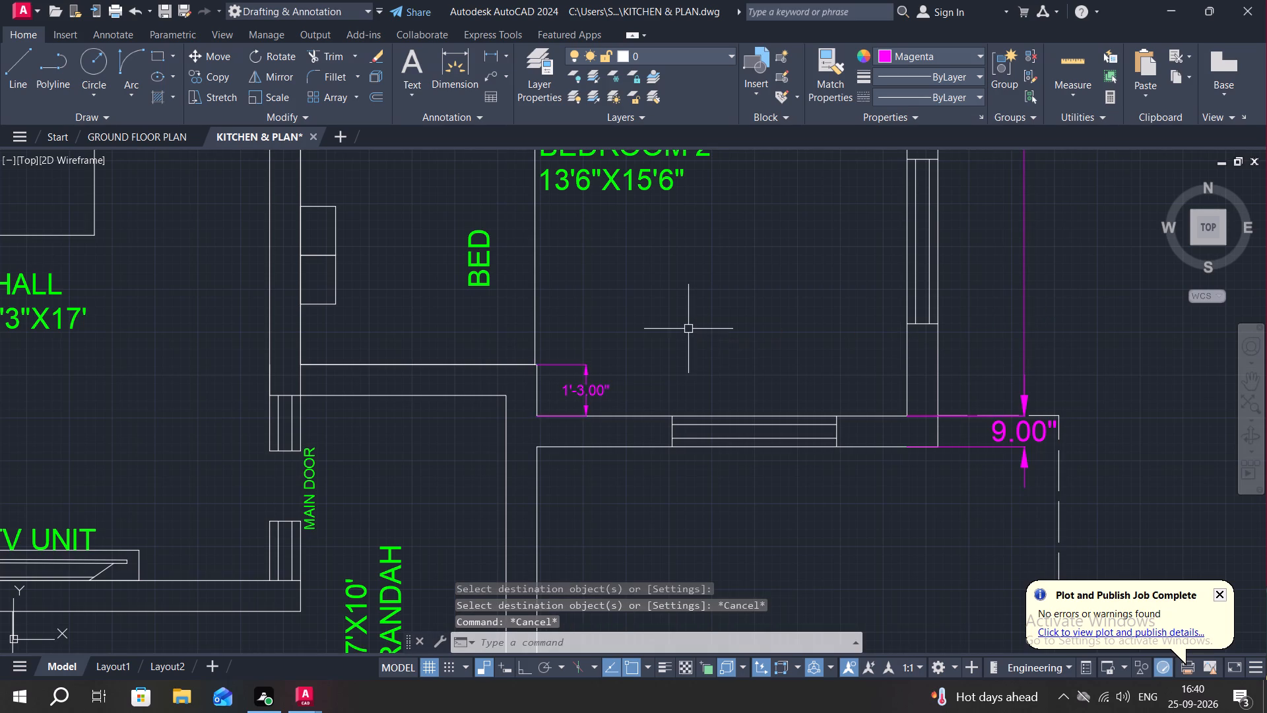
scroll(695, 342, "down", 3)
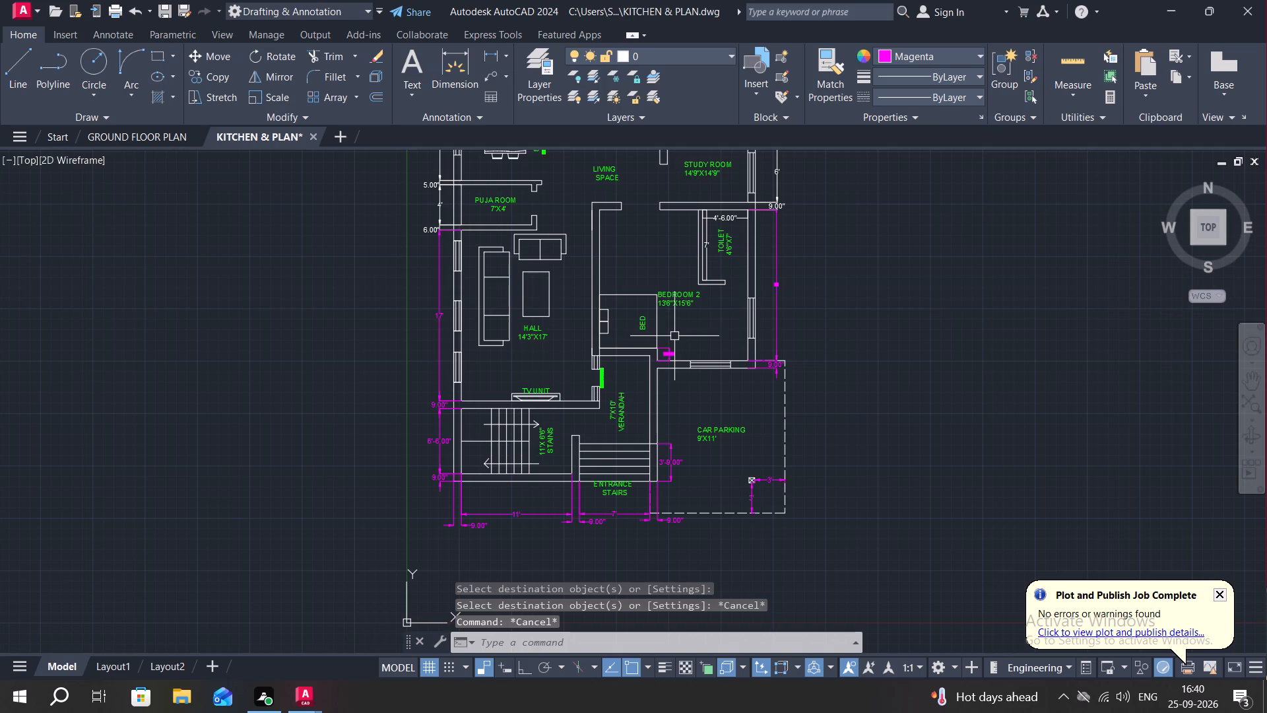
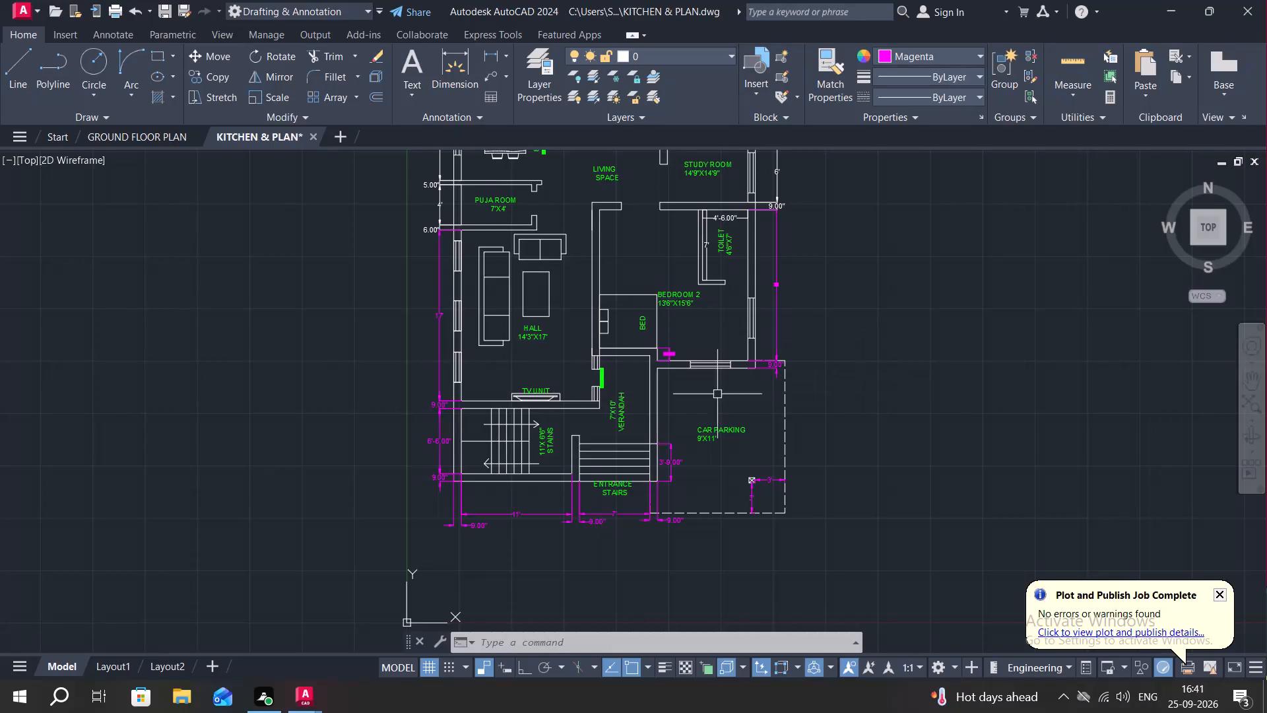
Match the magenta 17' dimension's properties onto the 4' and 6.00" dimensions beside PUJA ROOM and the 8.00", 11' and 9.00" dimensions beside KITCHEN.
middle_click_drag(715, 354, 736, 662)
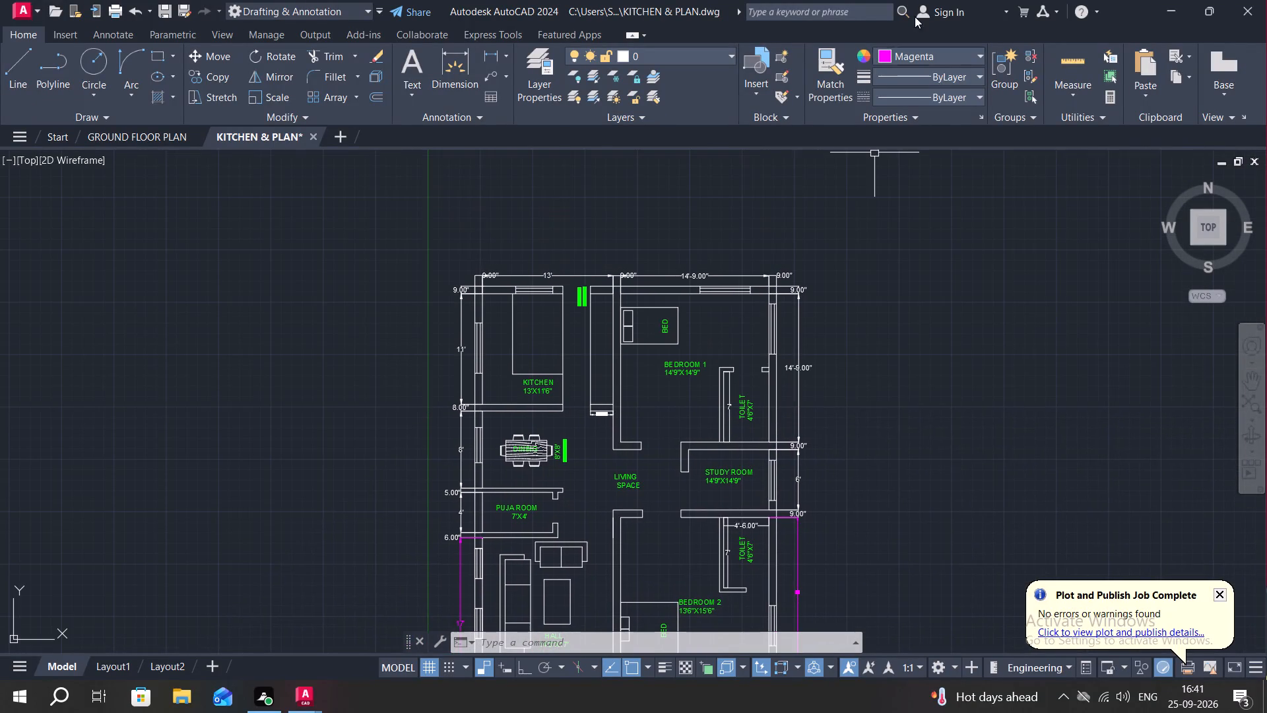
left_click(829, 74)
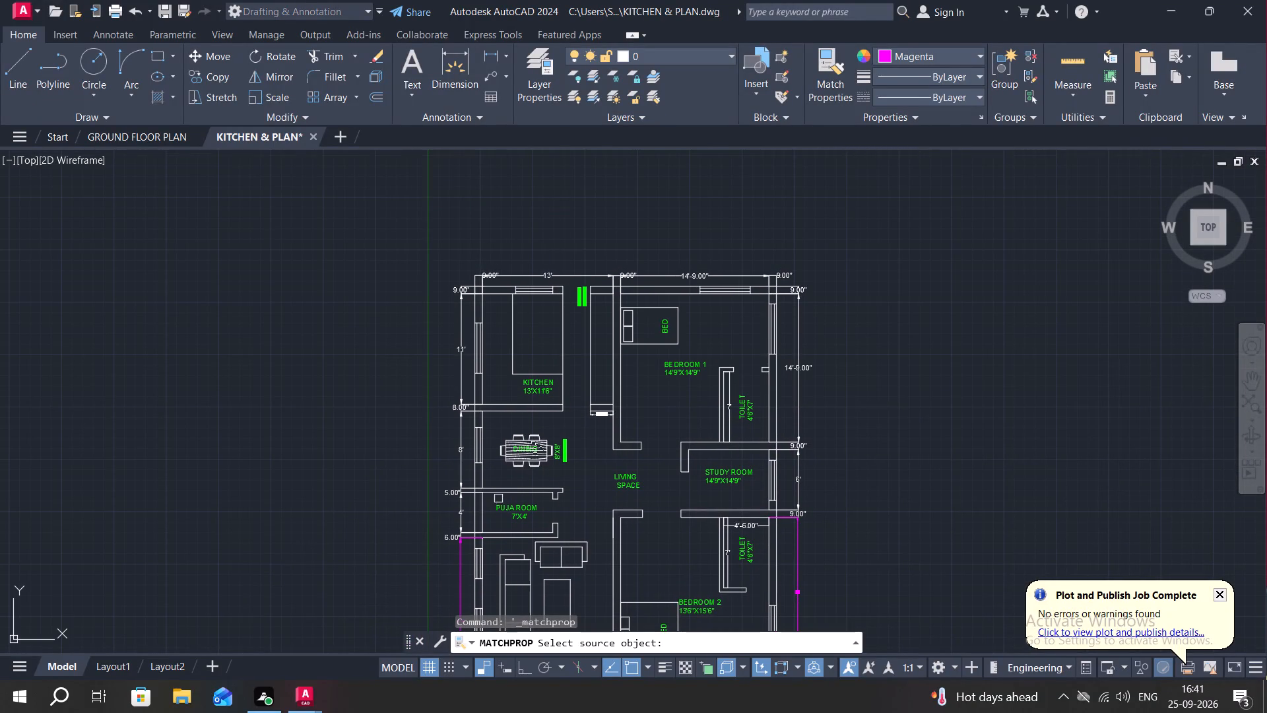
left_click(460, 560)
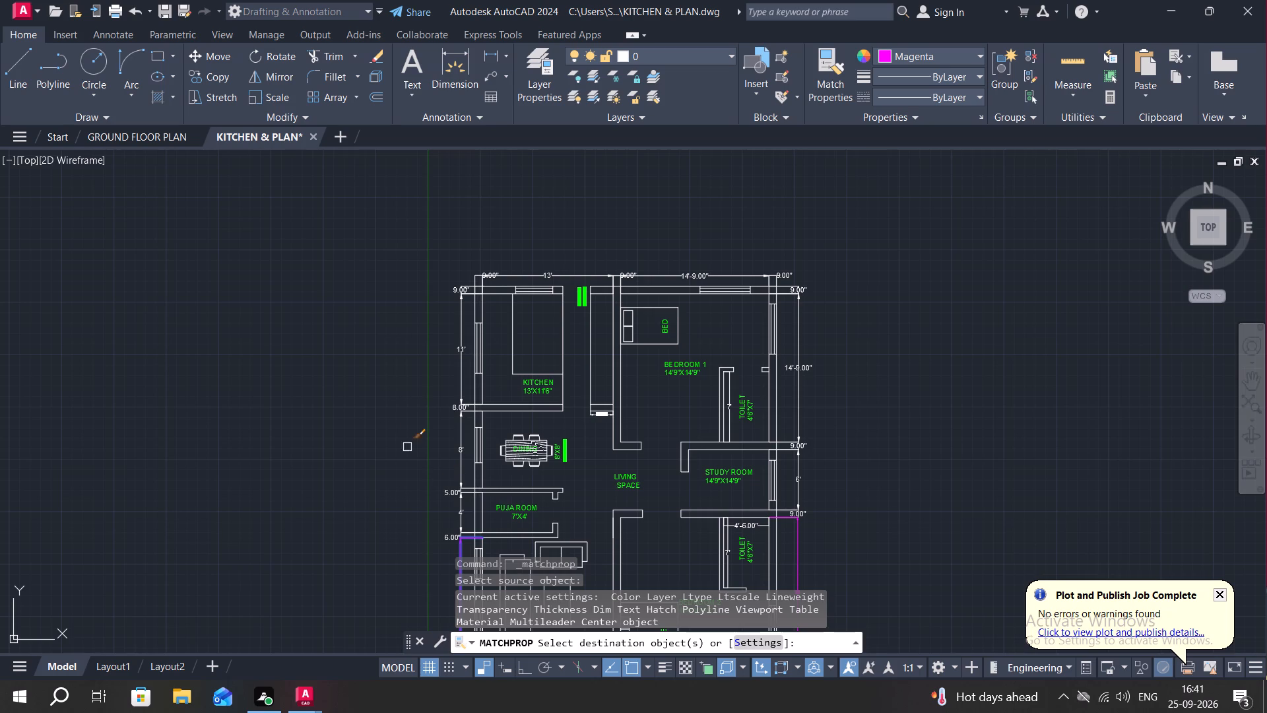
left_click(460, 507)
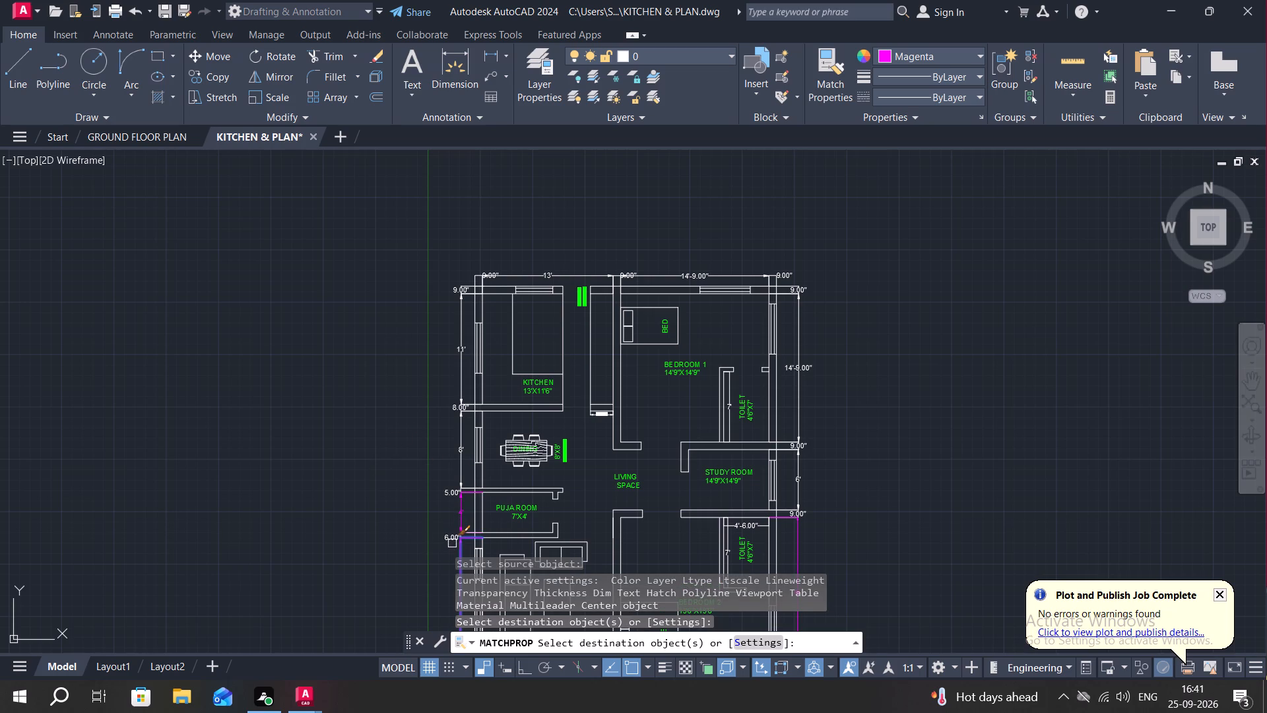
left_click(452, 543)
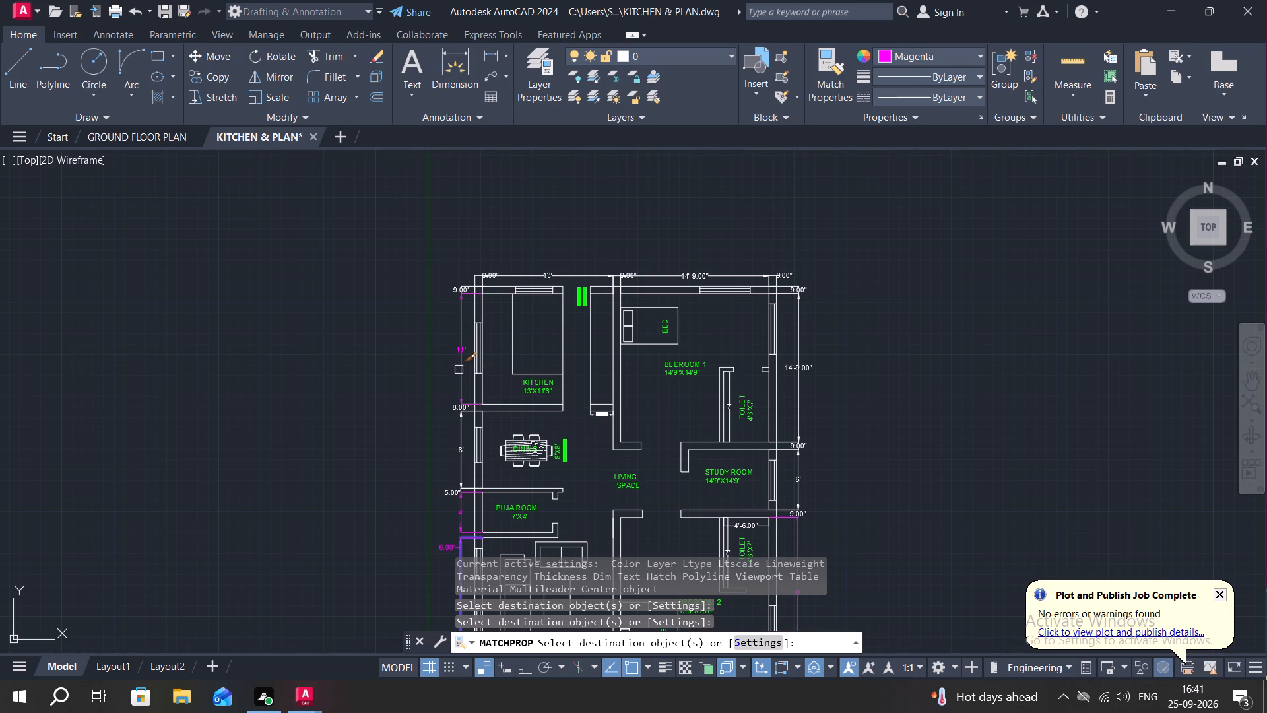
middle_click_drag(459, 370, 478, 443)
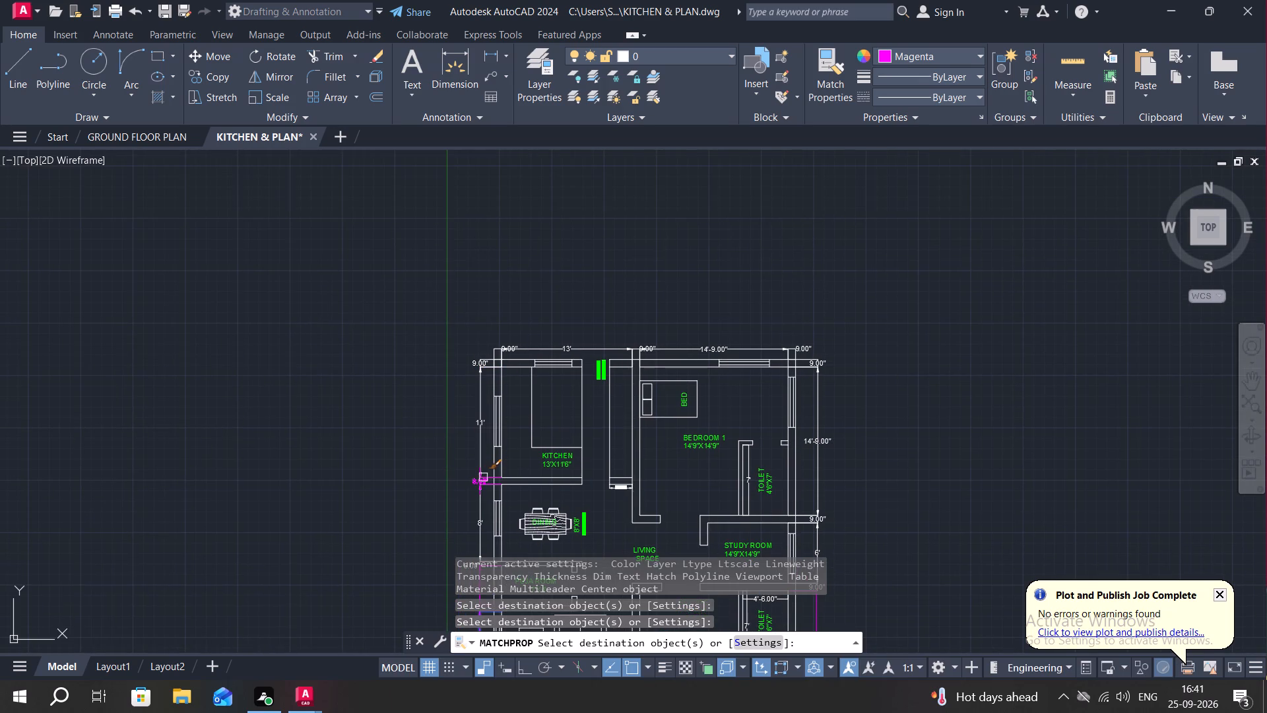
left_click(483, 477)
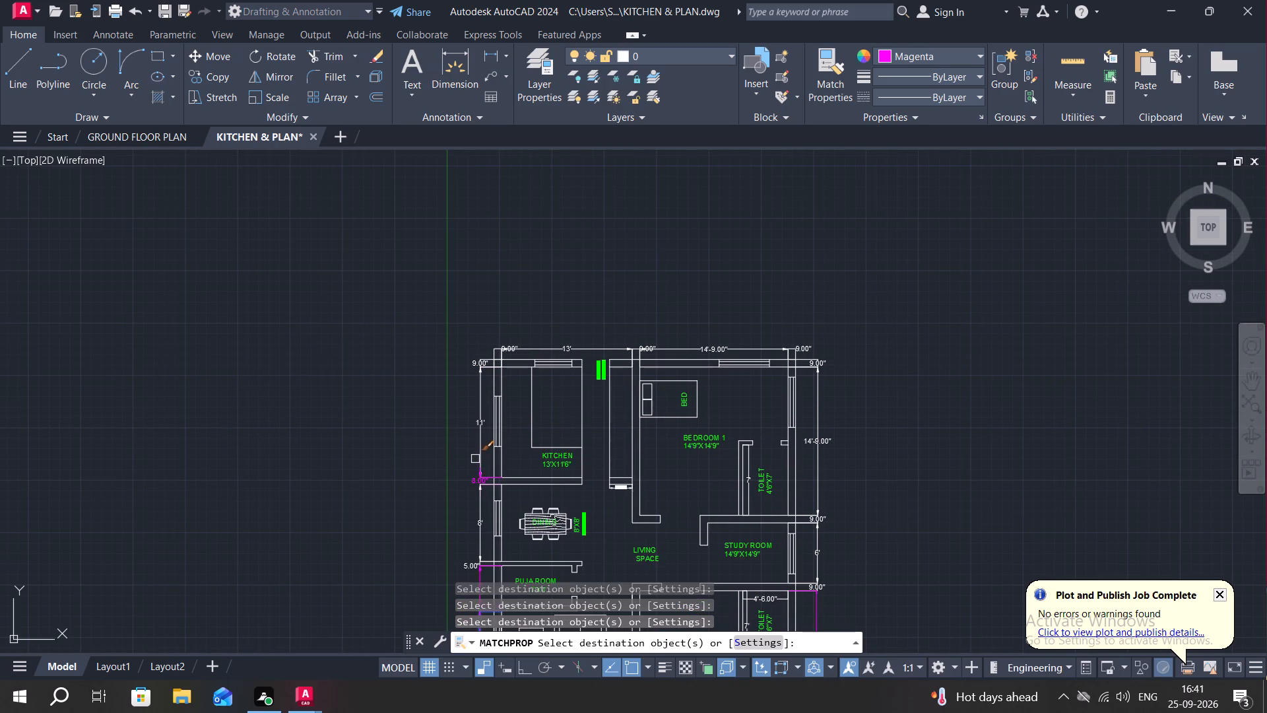
left_click(482, 447)
left_click(479, 362)
Match the magenta properties onto the dimension row above the plan: 13', 14'-9.00" and the three 9.00" wall dimensions.
left_click(509, 347)
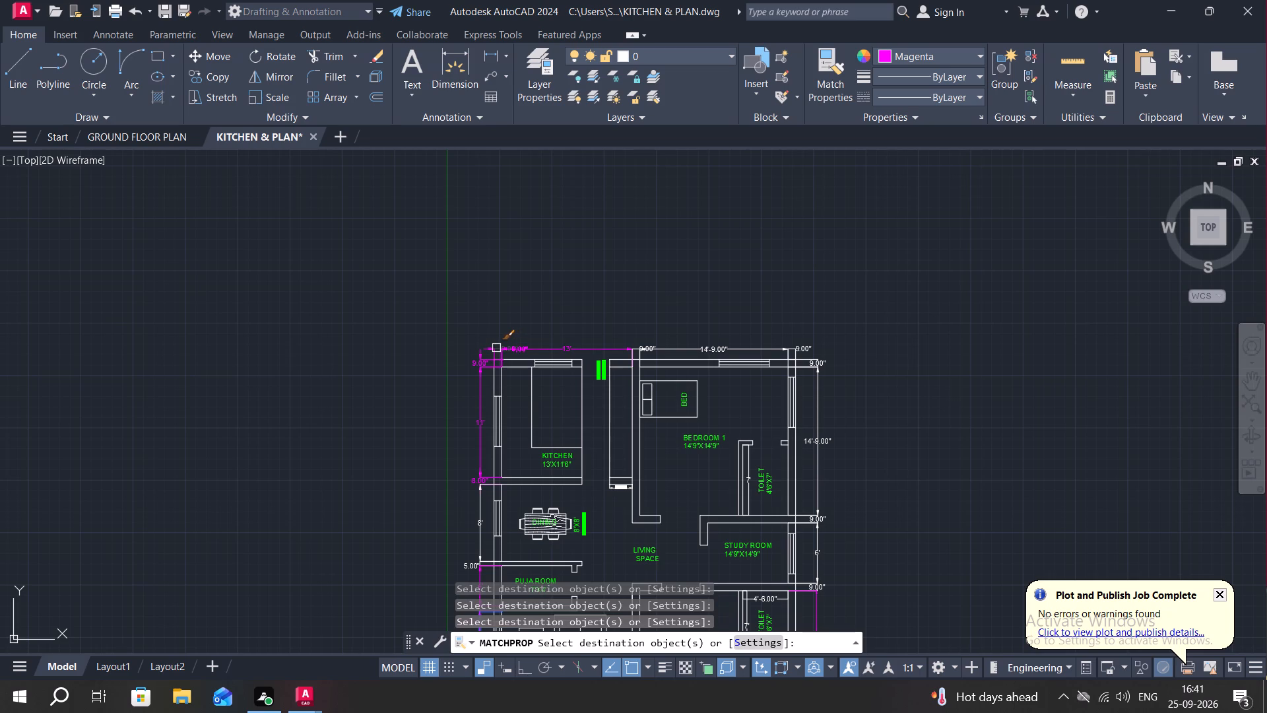
scroll(496, 348, "up", 2)
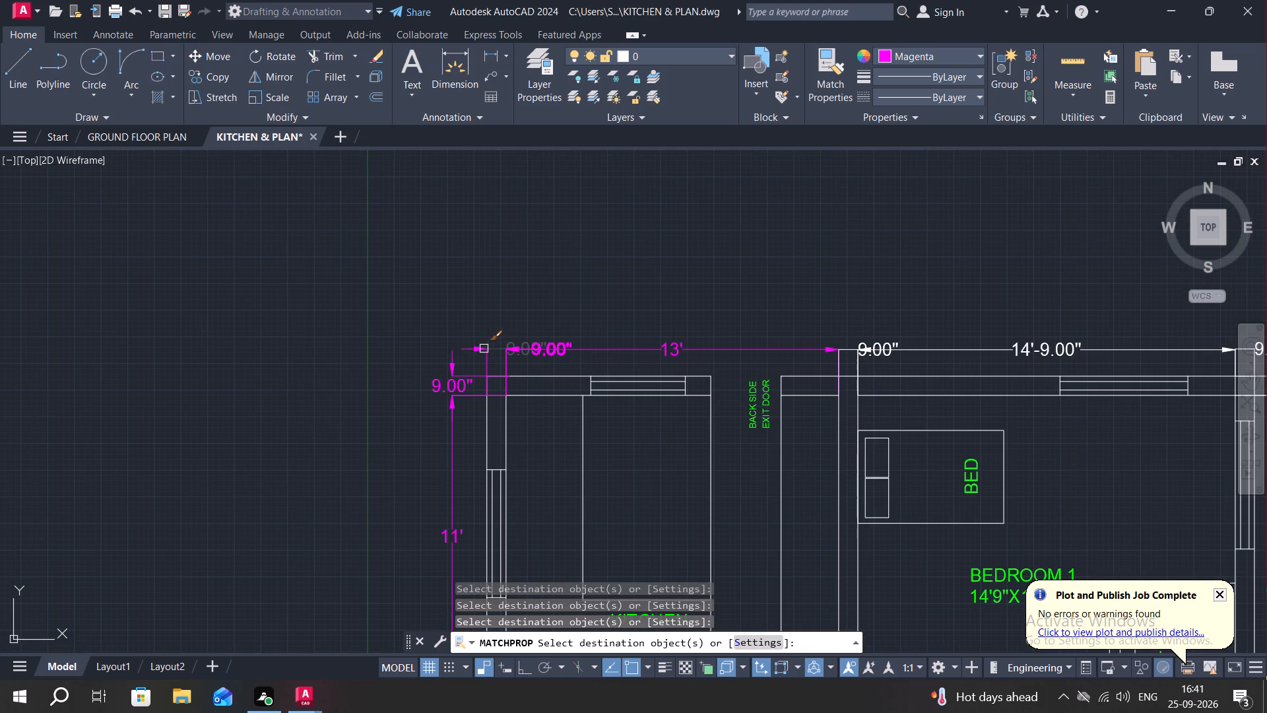
left_click(484, 349)
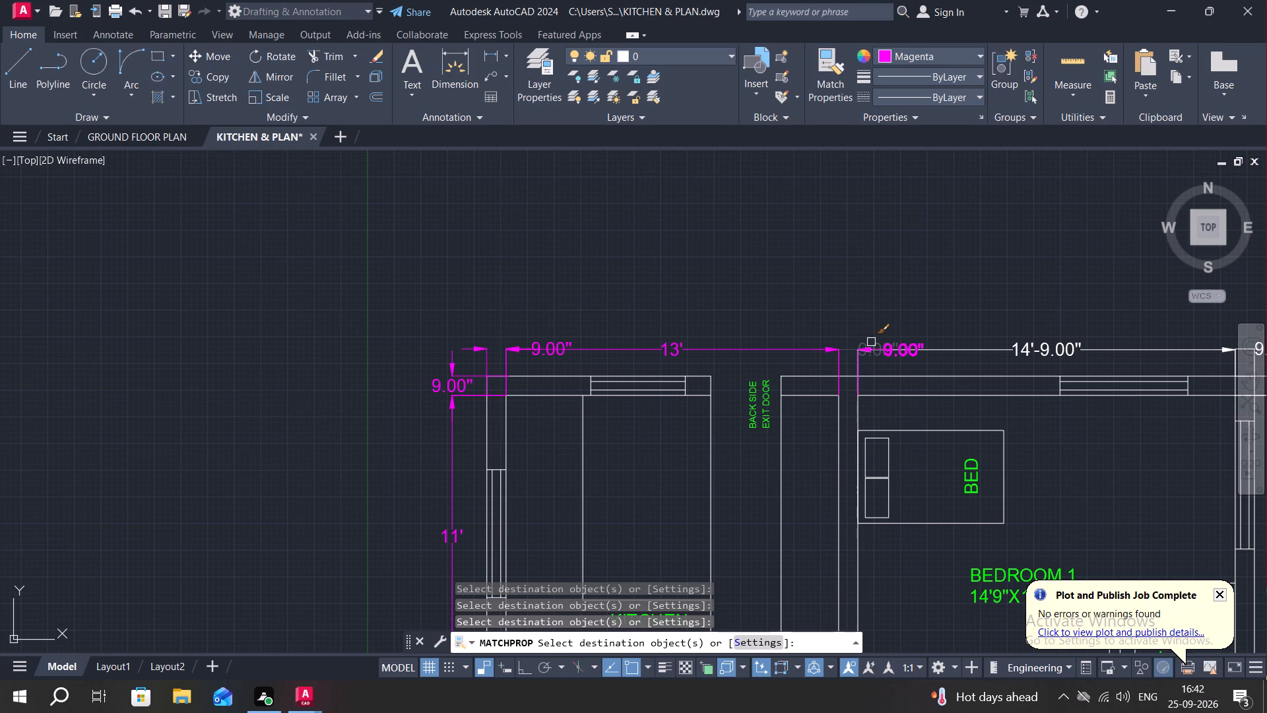
left_click(872, 342)
left_click(961, 351)
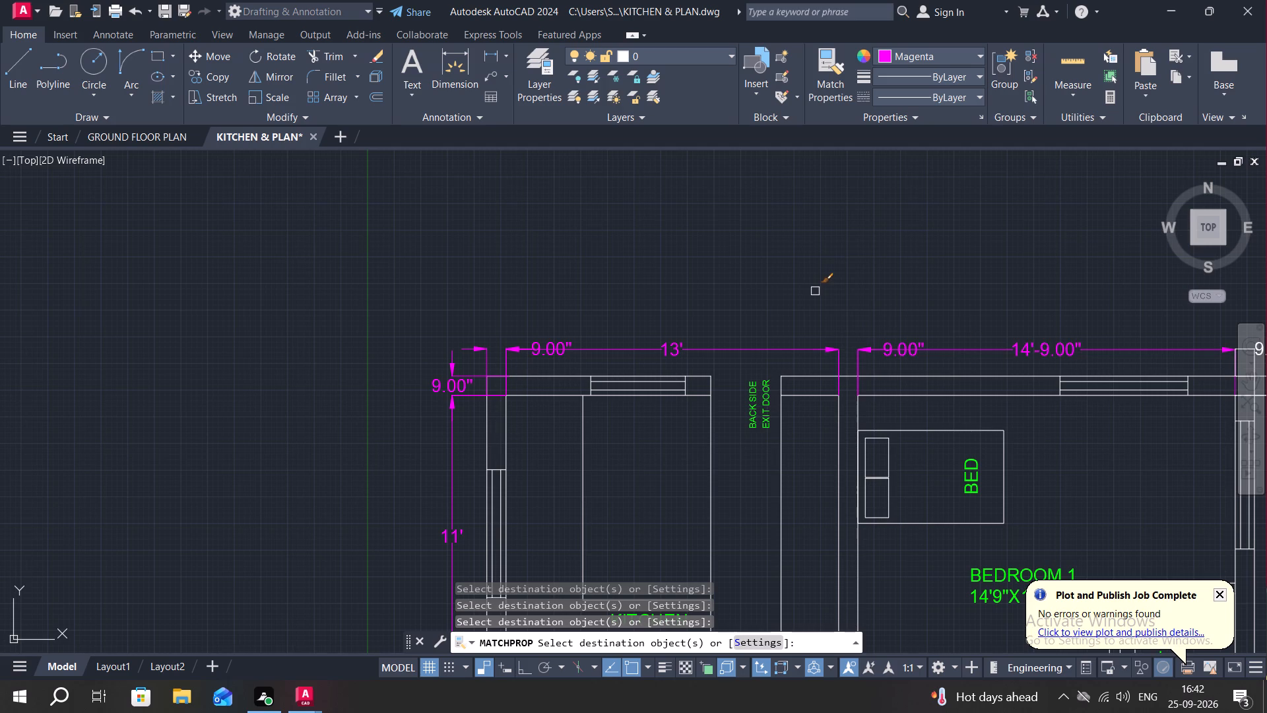
middle_click_drag(815, 291, 468, 262)
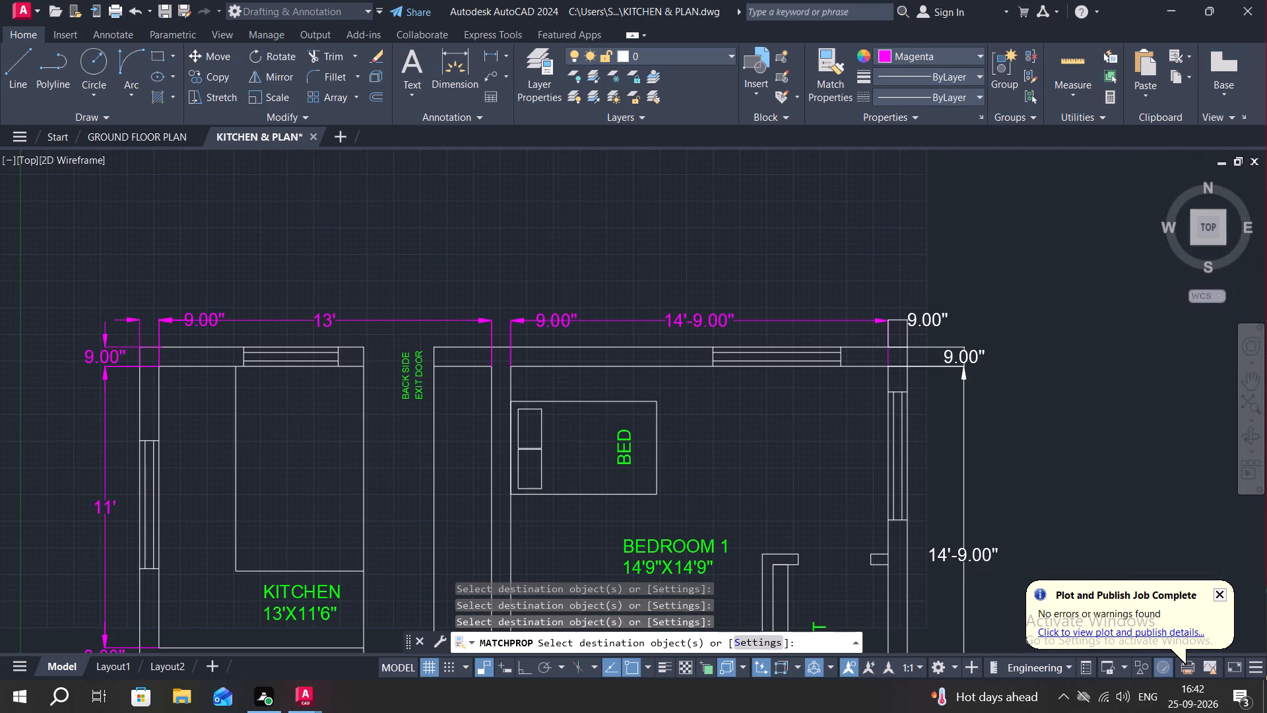
left_click(916, 319)
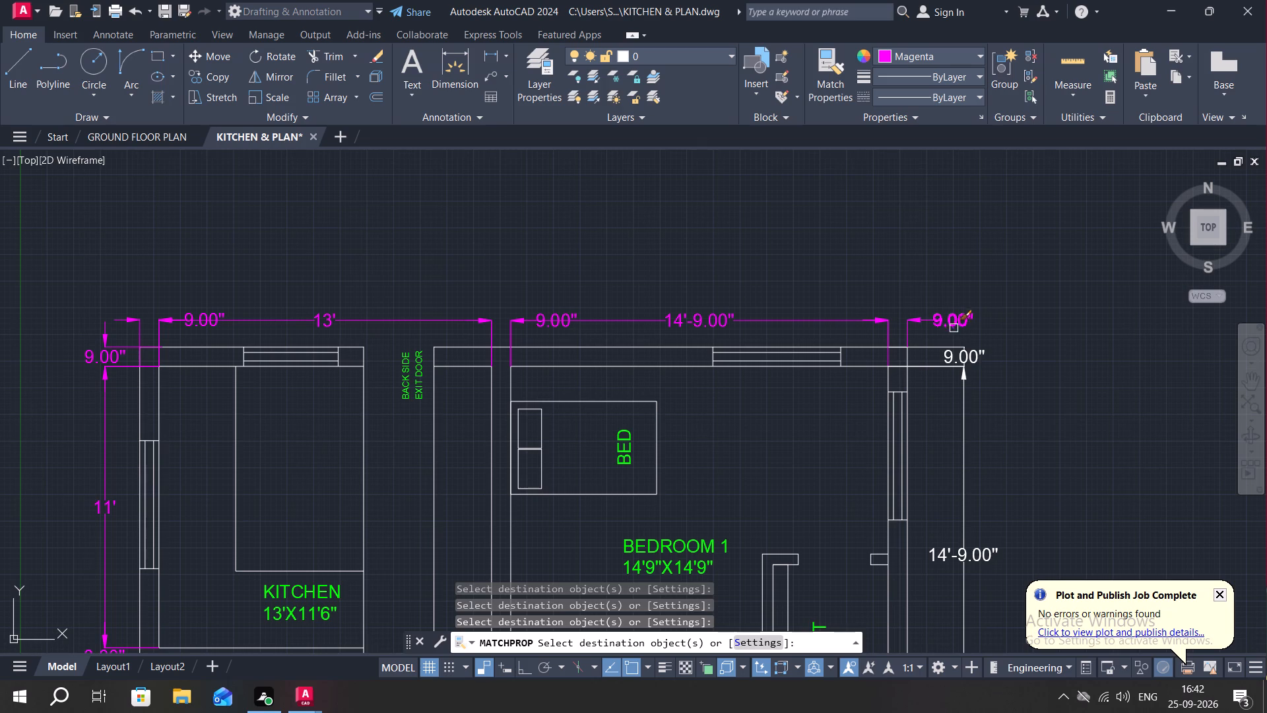
Match the magenta properties onto the outer dimensions beside BEDROOM 1 and STUDY ROOM: 14'-9.00", 6' and the two 9.00" wall dimensions.
left_click(957, 355)
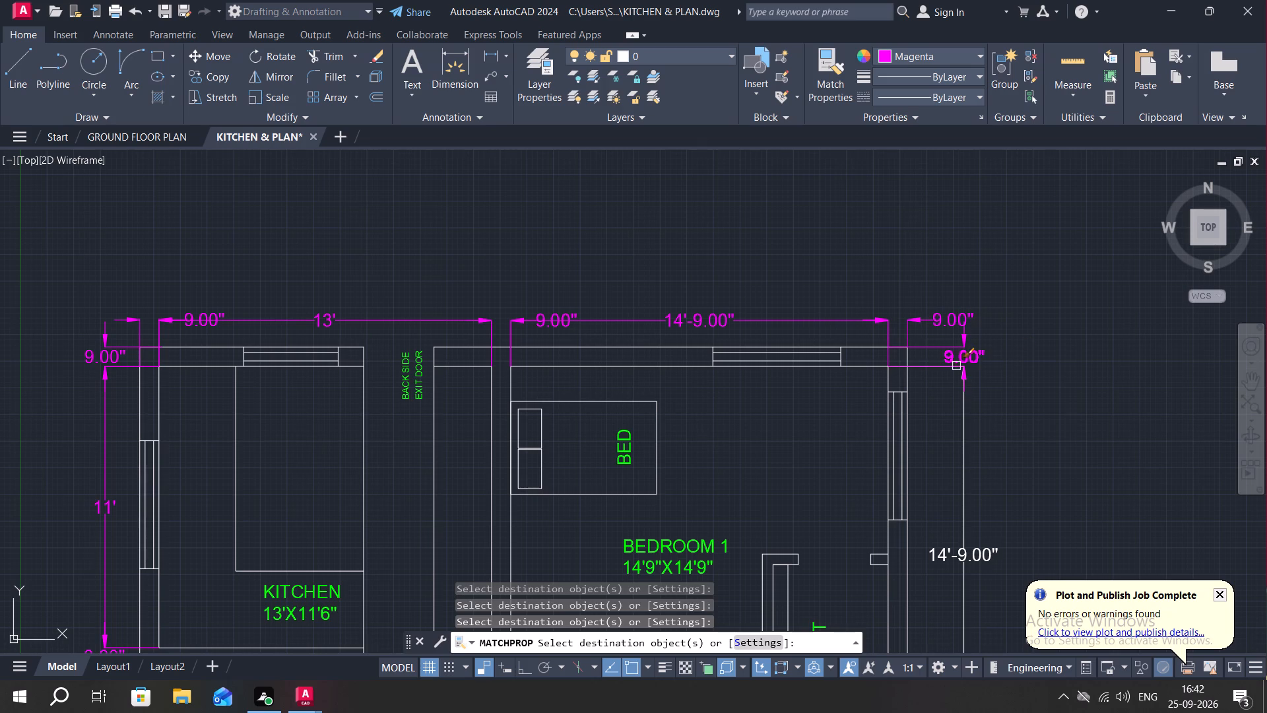
left_click(961, 403)
middle_click_drag(940, 421, 926, 204)
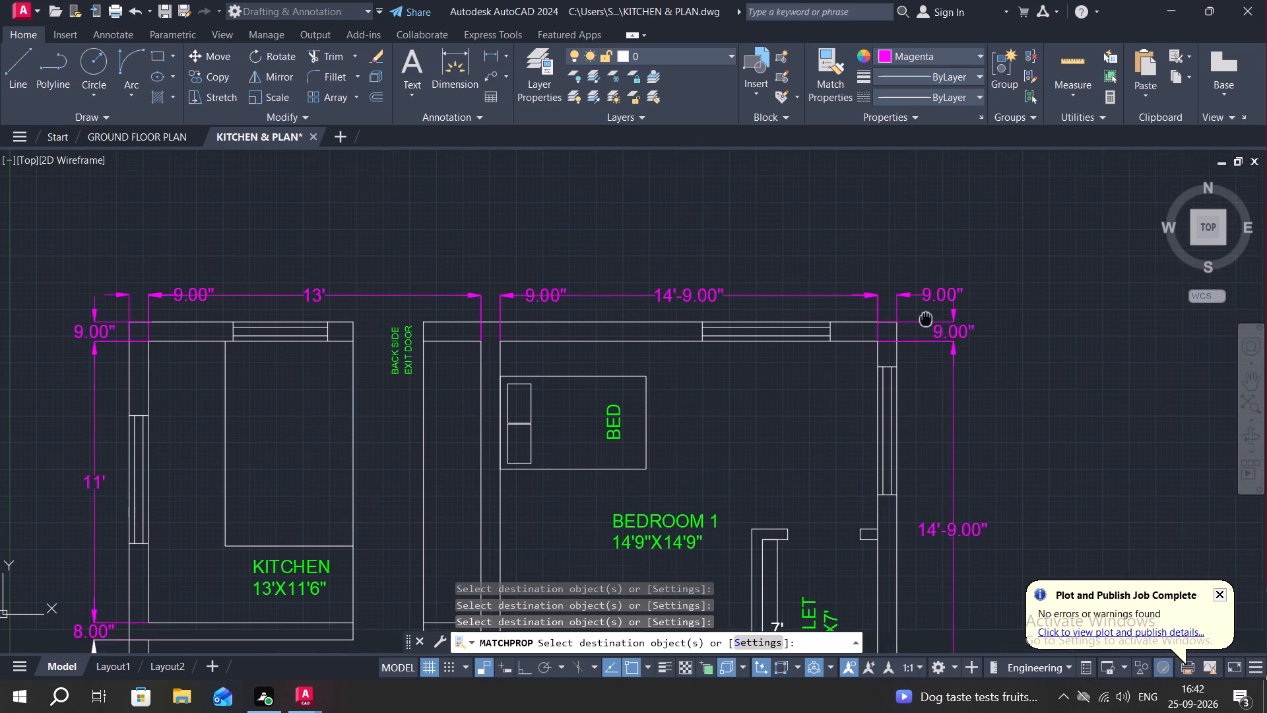
left_click(941, 532)
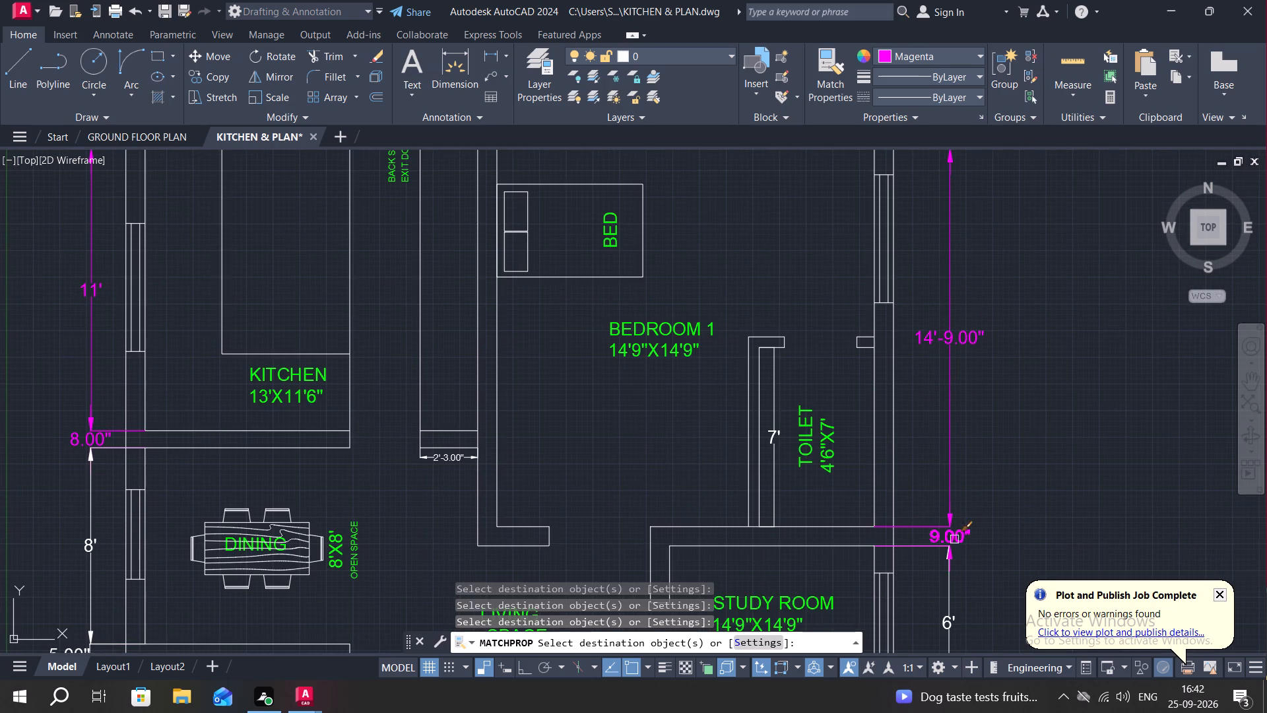
middle_click_drag(964, 538, 951, 410)
left_click(934, 470)
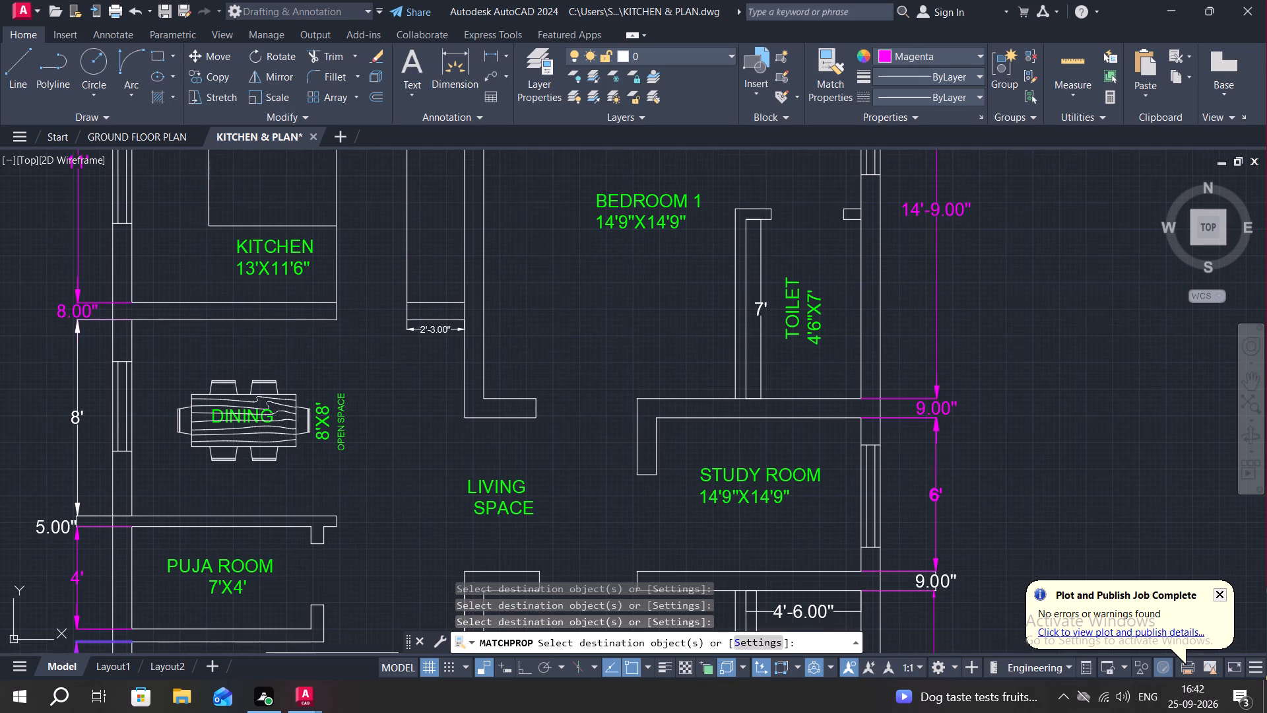
Match the magenta properties onto both toilets' 7' dimensions, the lower toilet's 4'-6.00" dimension and the 9.00" wall dimension below STUDY ROOM.
middle_click_drag(899, 492, 874, 370)
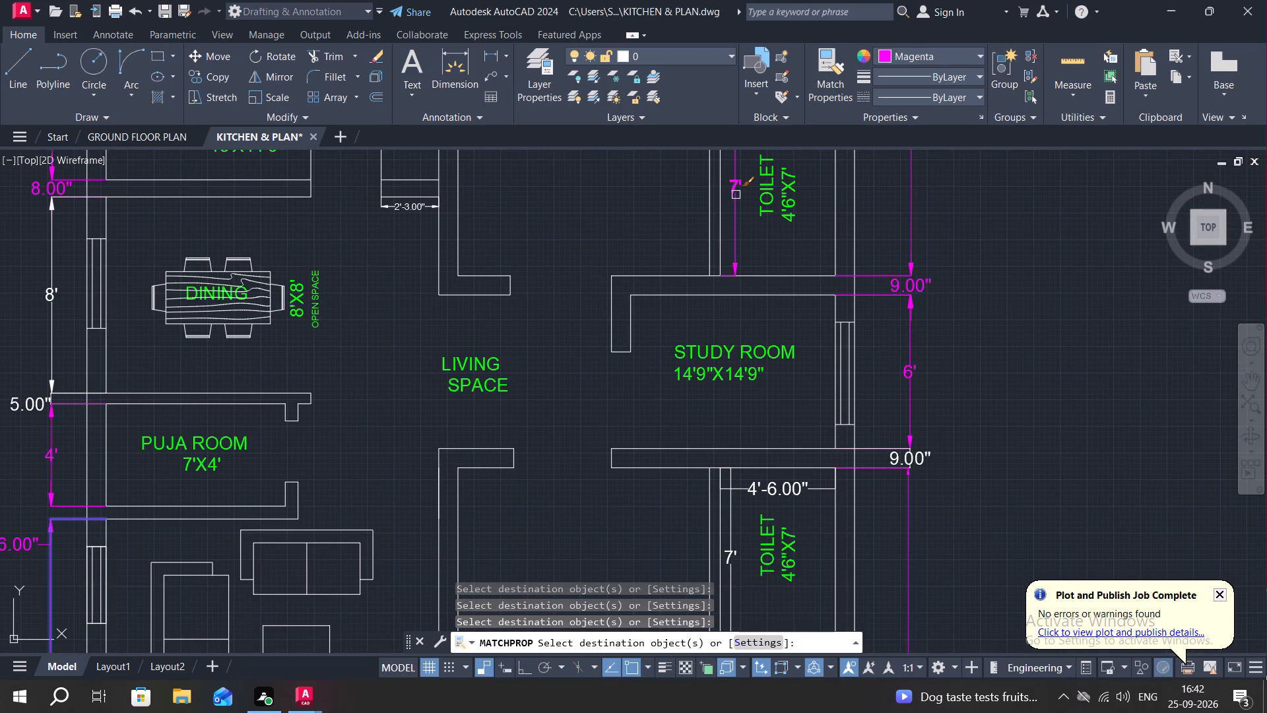
left_click(736, 195)
middle_click_drag(756, 221, 825, 350)
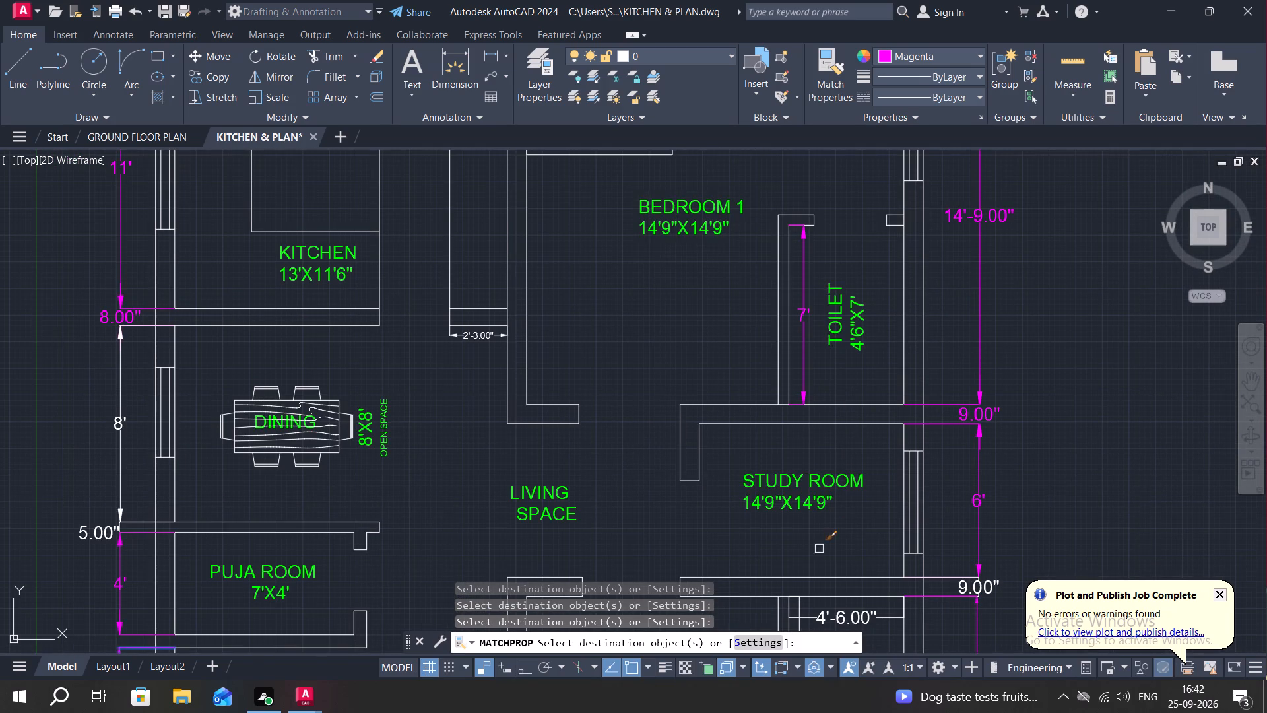
middle_click_drag(820, 535, 752, 332)
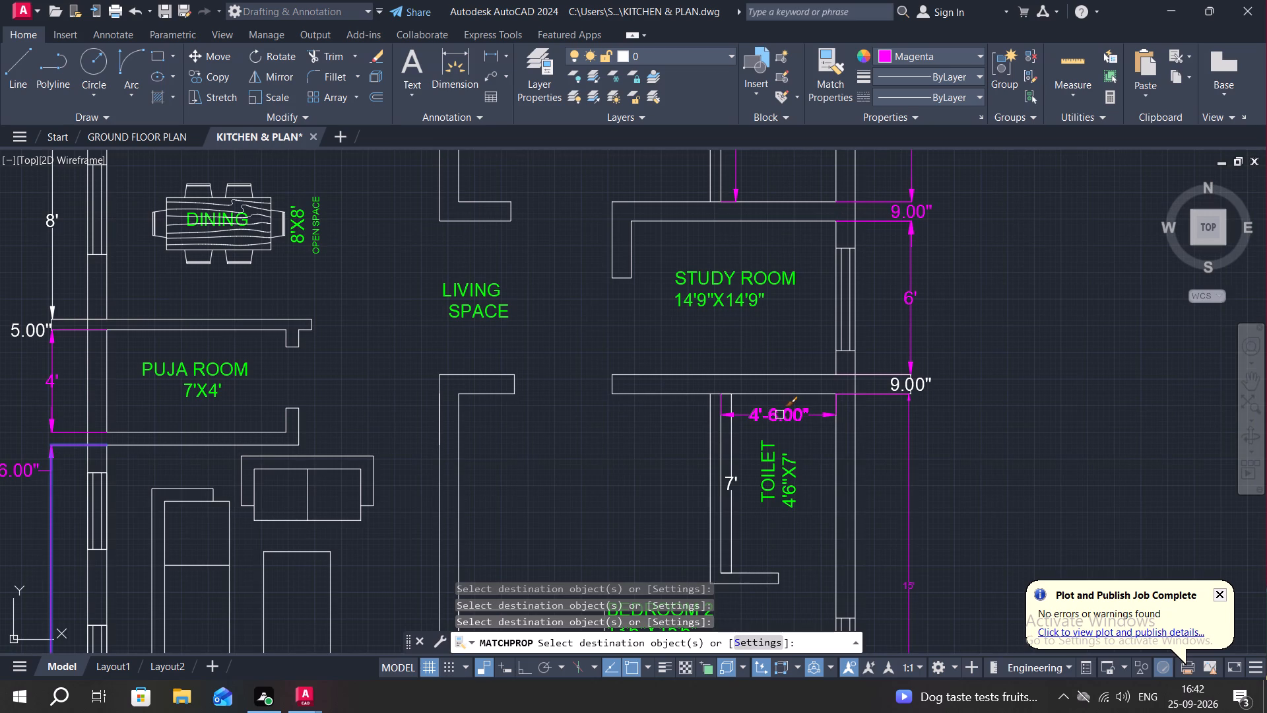
left_click(779, 415)
left_click(734, 432)
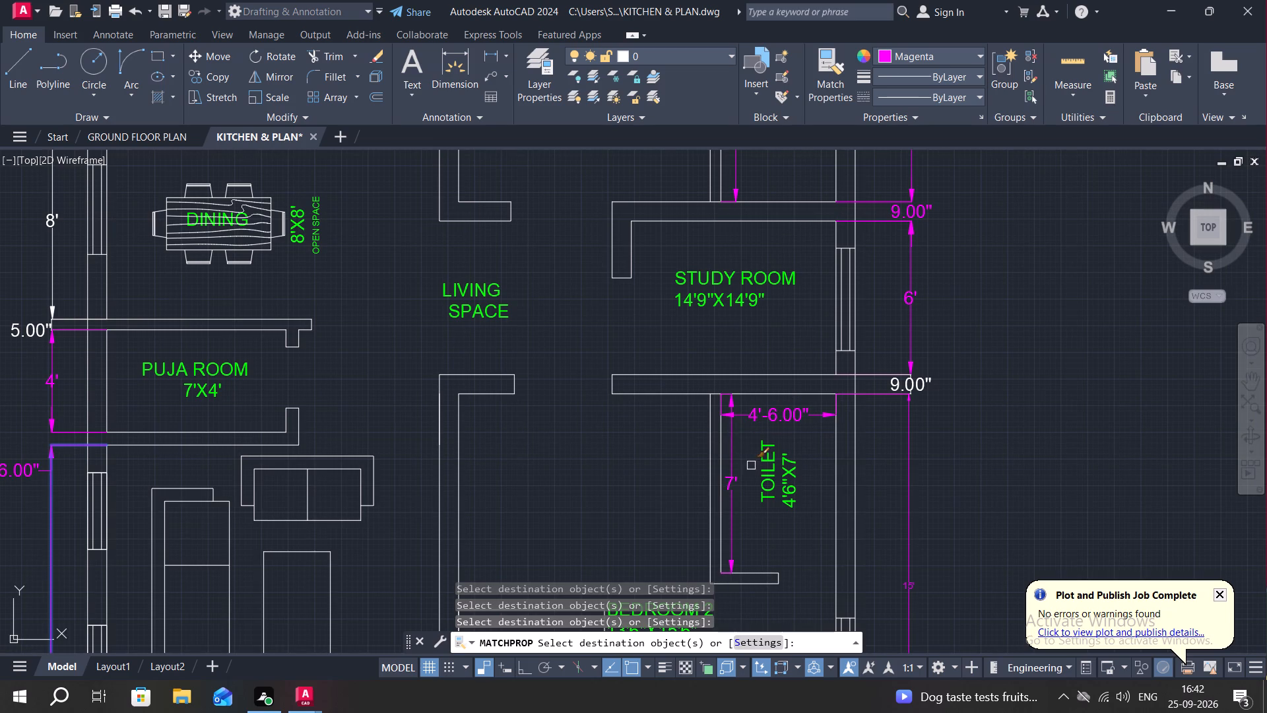
middle_click_drag(742, 468, 727, 281)
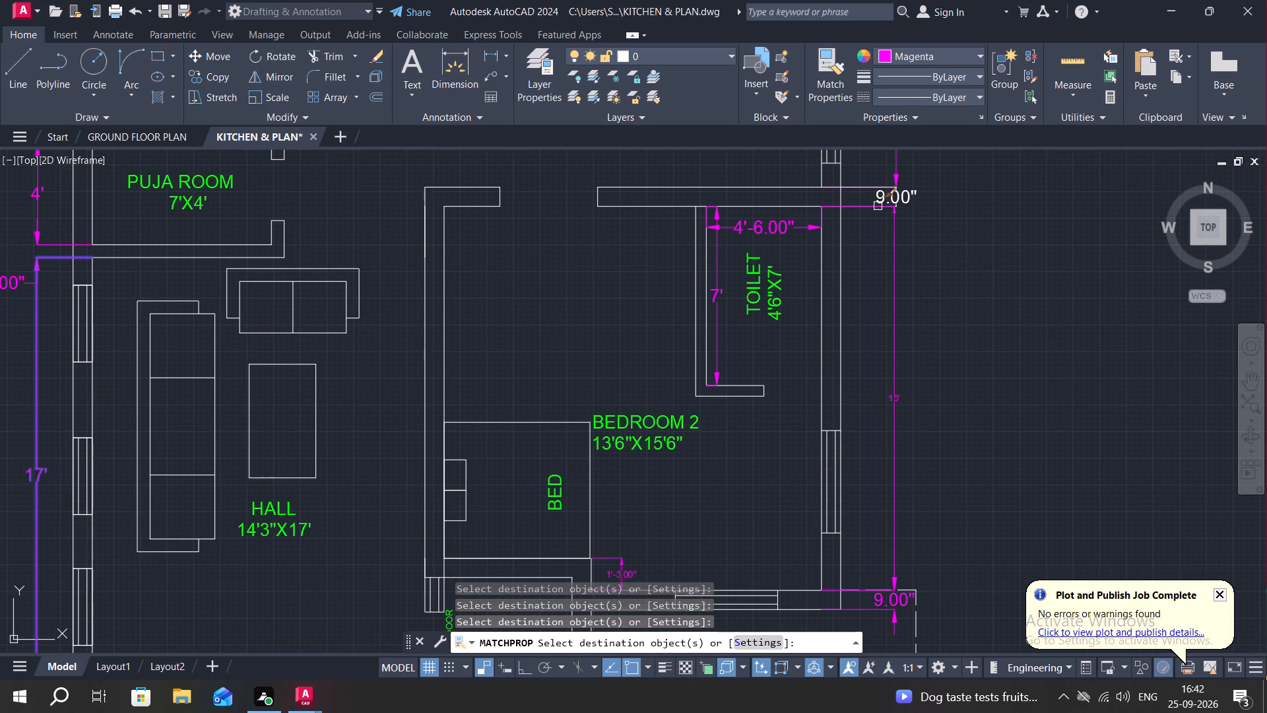
left_click(888, 195)
Examine the lower plan around CAR PARKING, the entrance stairs, HALL and BEDROOM 2 for dimensions that are not yet magenta.
middle_click_drag(869, 322, 842, 211)
middle_click_drag(913, 369, 917, 294)
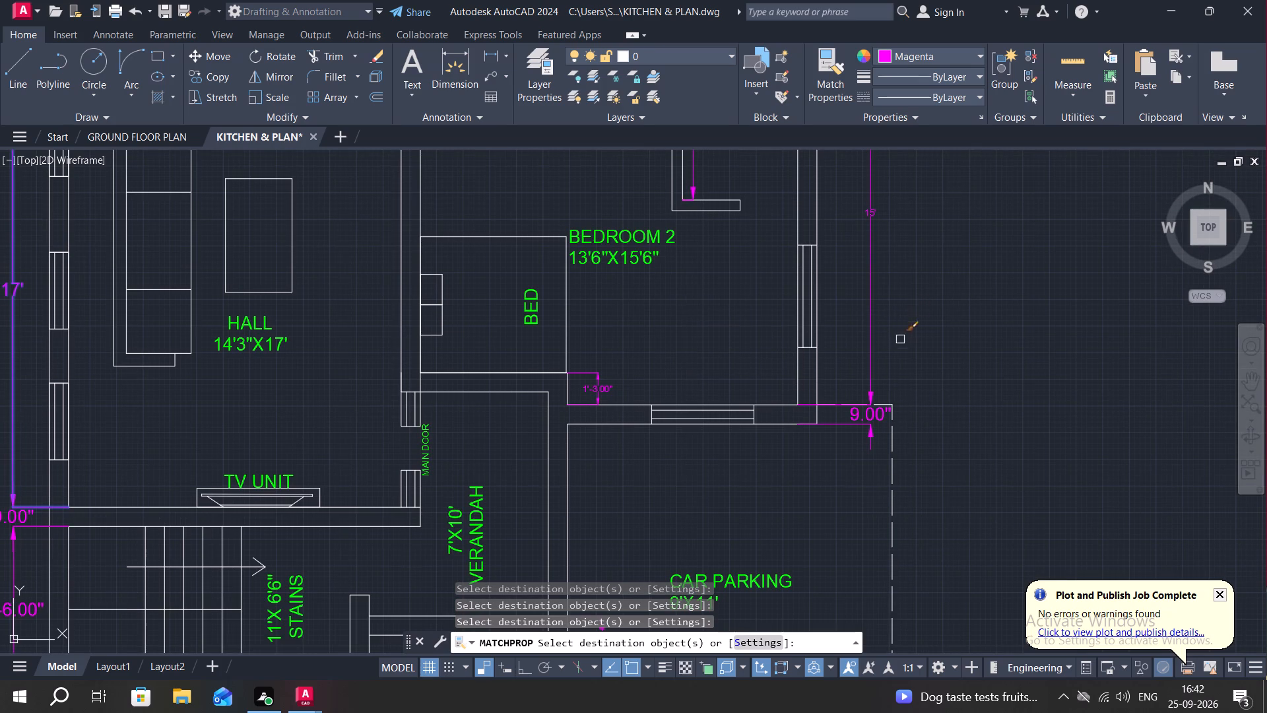
middle_click_drag(901, 360, 899, 216)
scroll(914, 283, "down", 2)
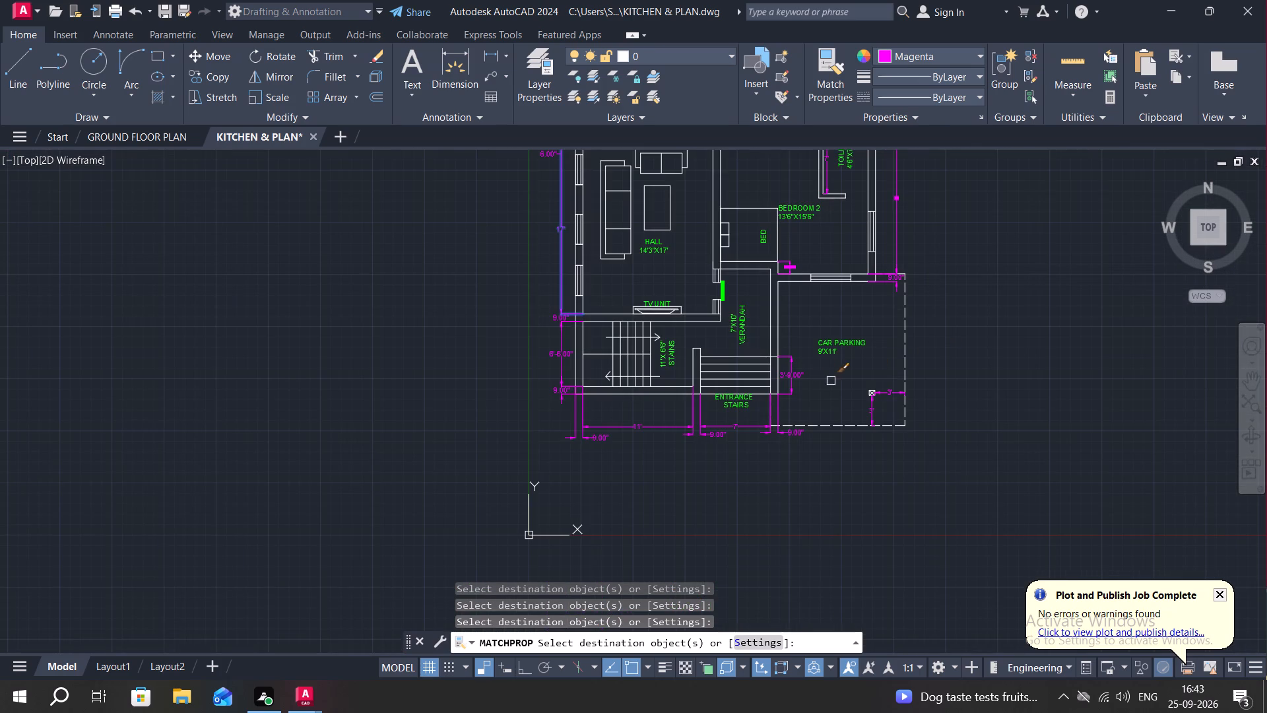
scroll(853, 391, "up", 2)
scroll(924, 407, "up", 2)
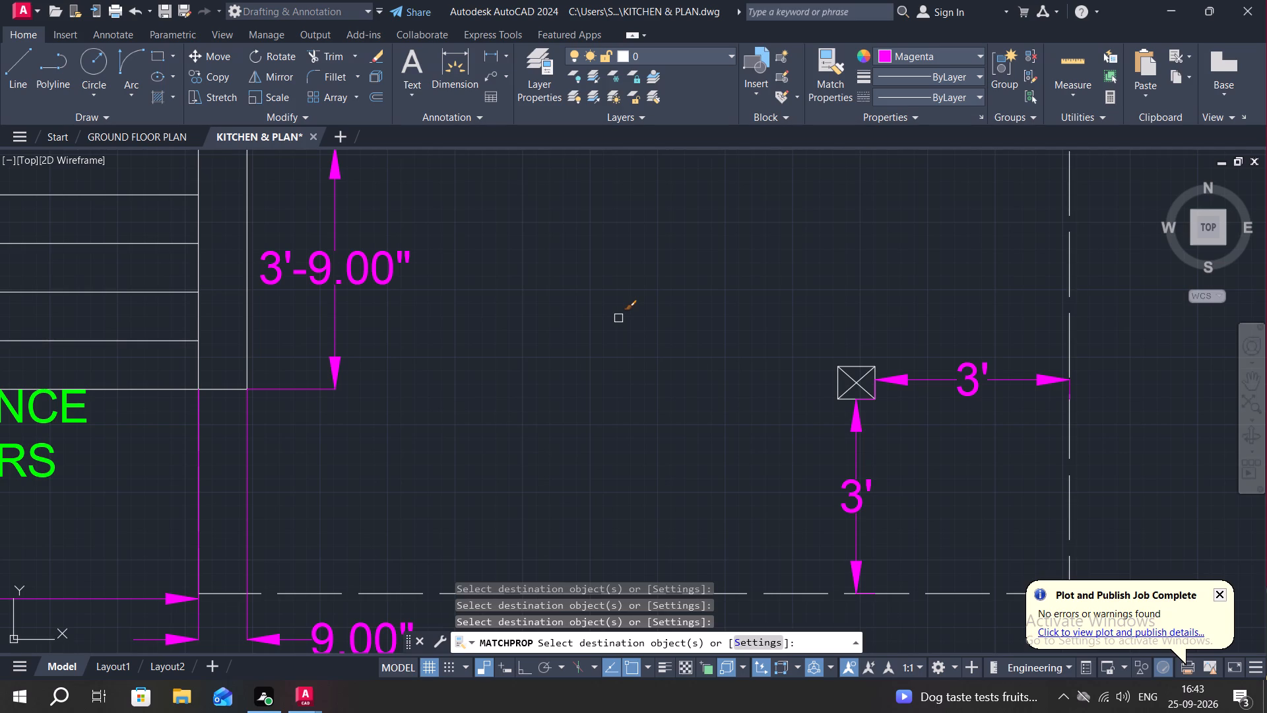
scroll(827, 219, "down", 3)
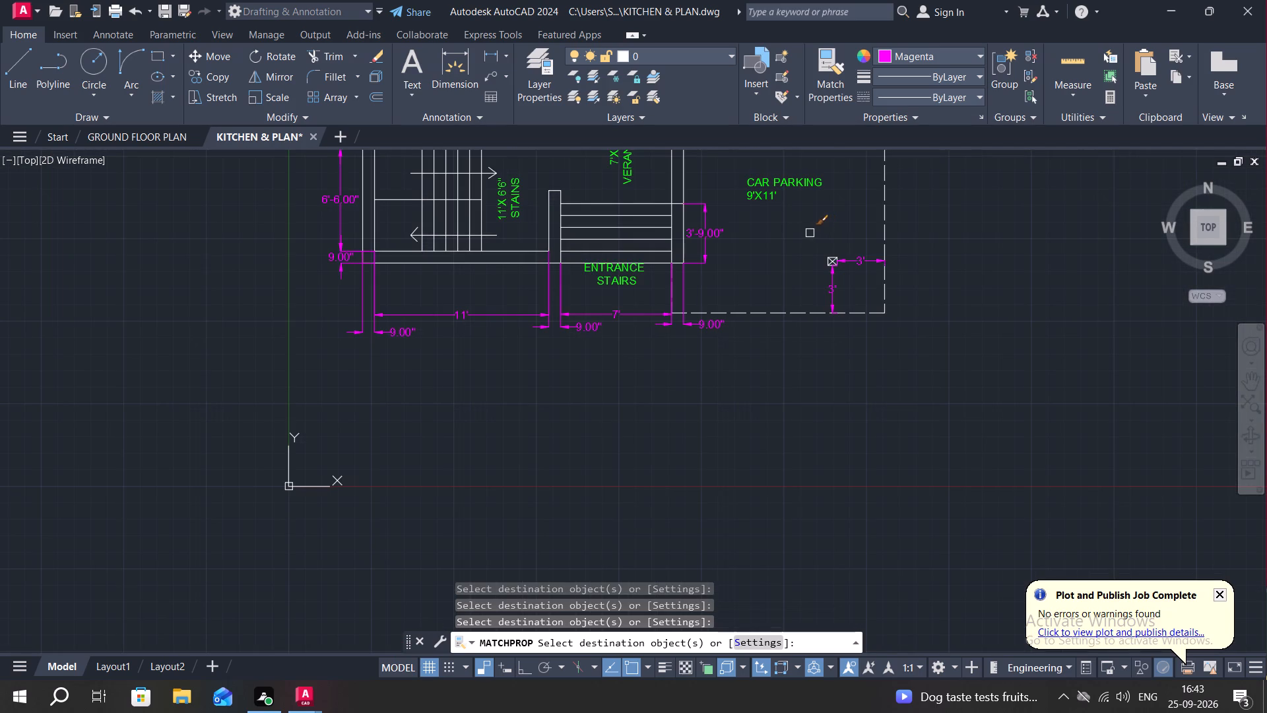
middle_click_drag(767, 215, 875, 560)
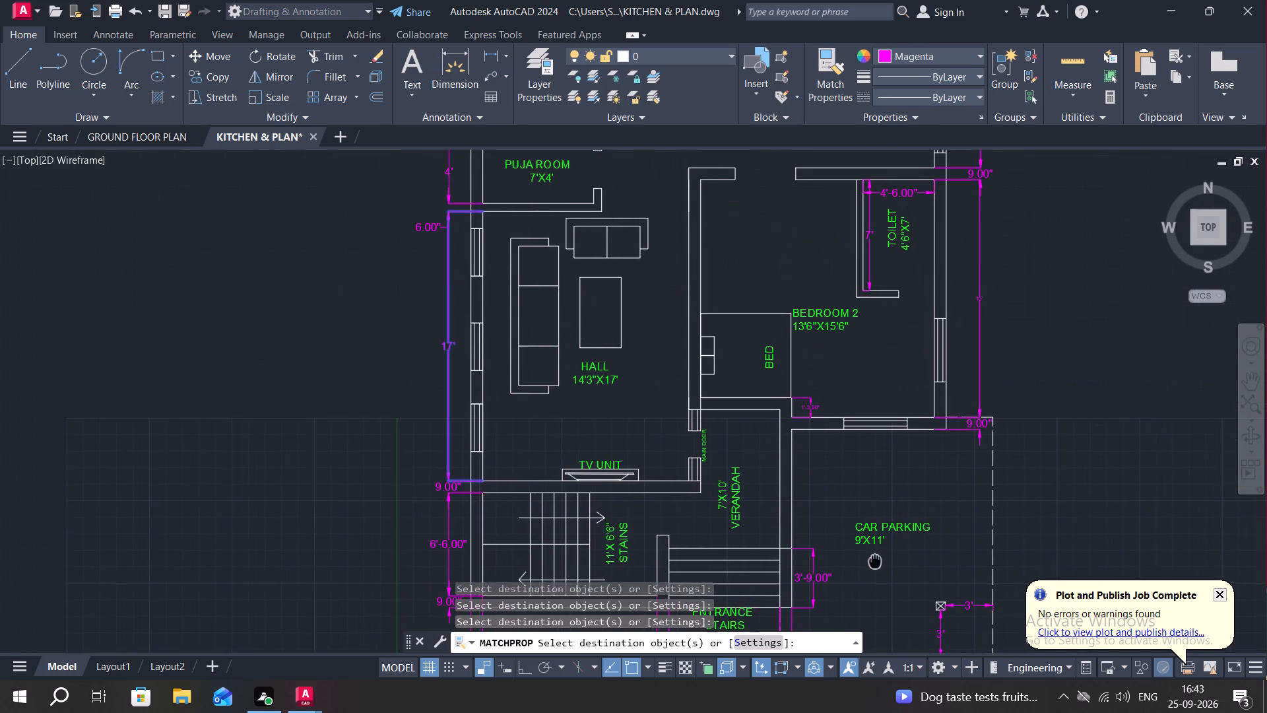
middle_click_drag(875, 560, 868, 559)
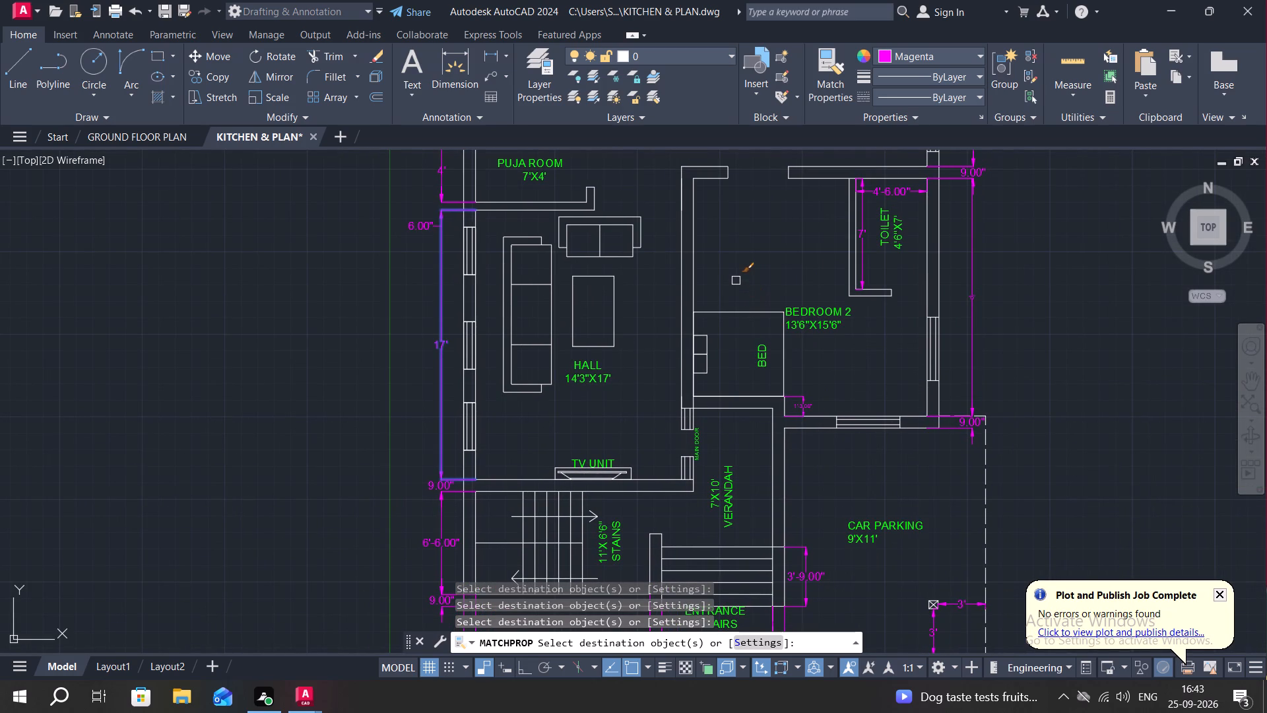
Match the magenta properties onto the 8' dimension beside DINING and the 5.00" dimension beside PUJA ROOM, ending the command.
middle_click_drag(736, 280, 782, 564)
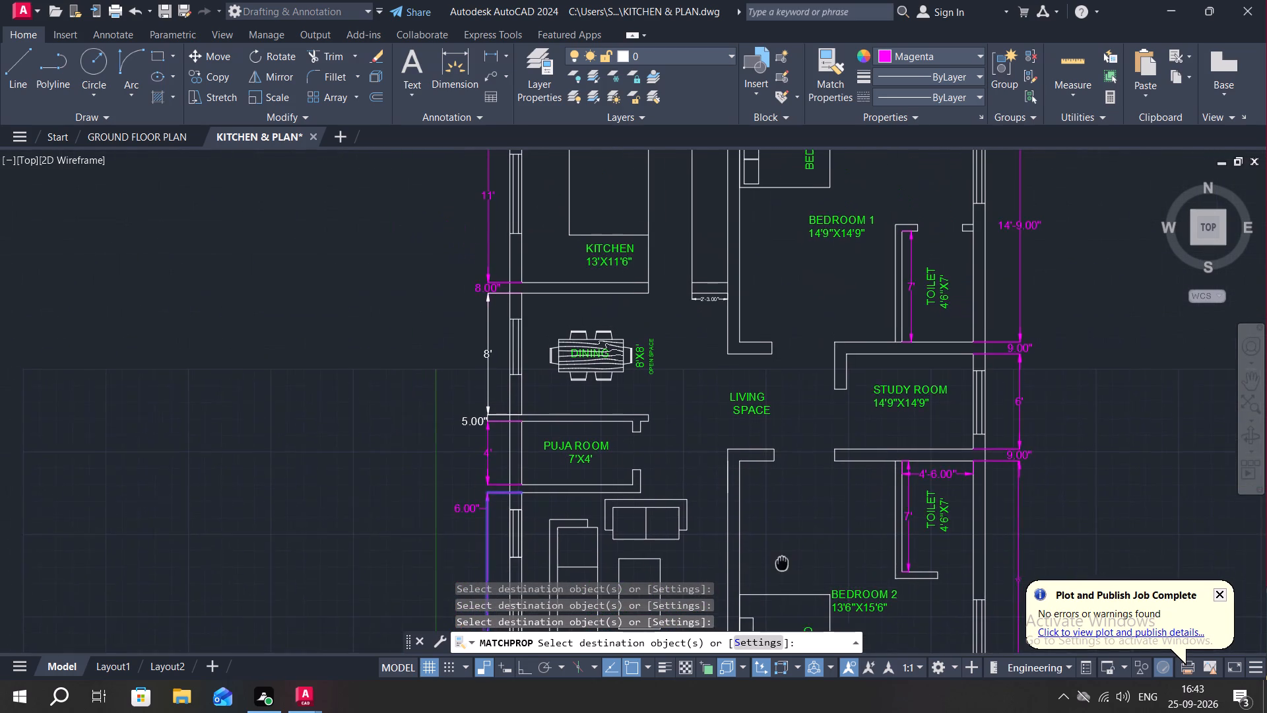
middle_click_drag(782, 564, 781, 569)
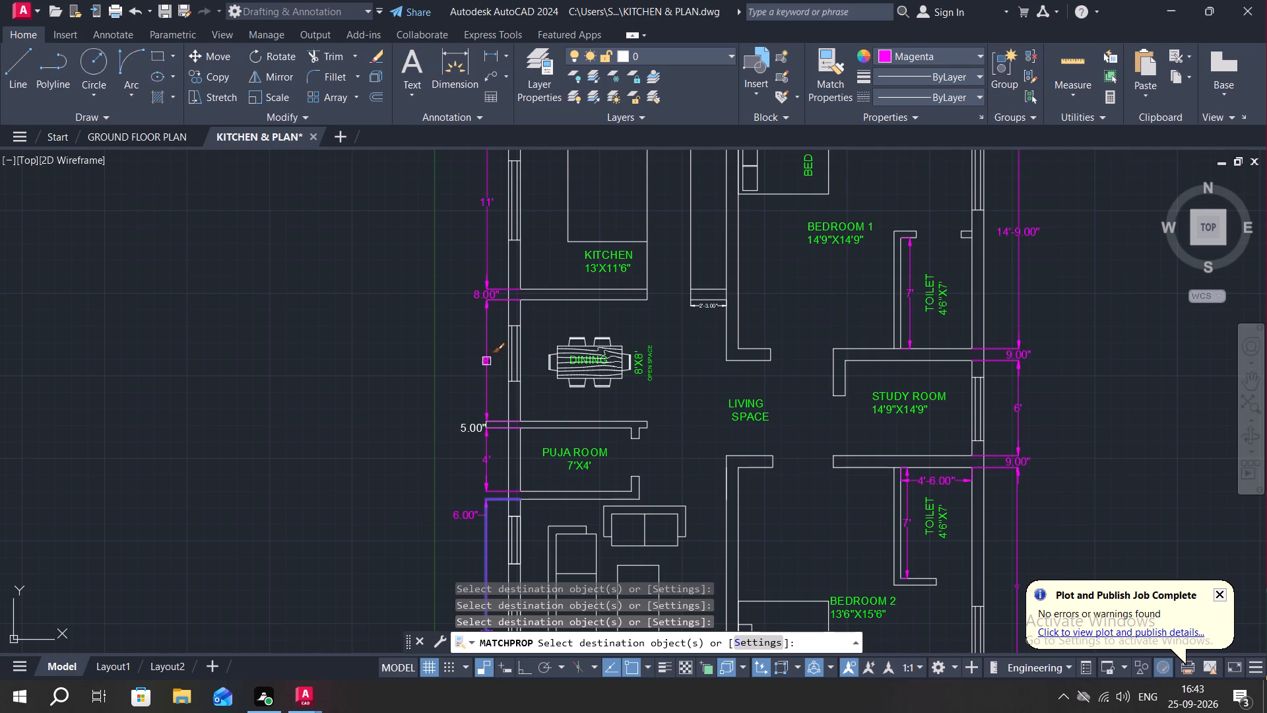
left_click(486, 361)
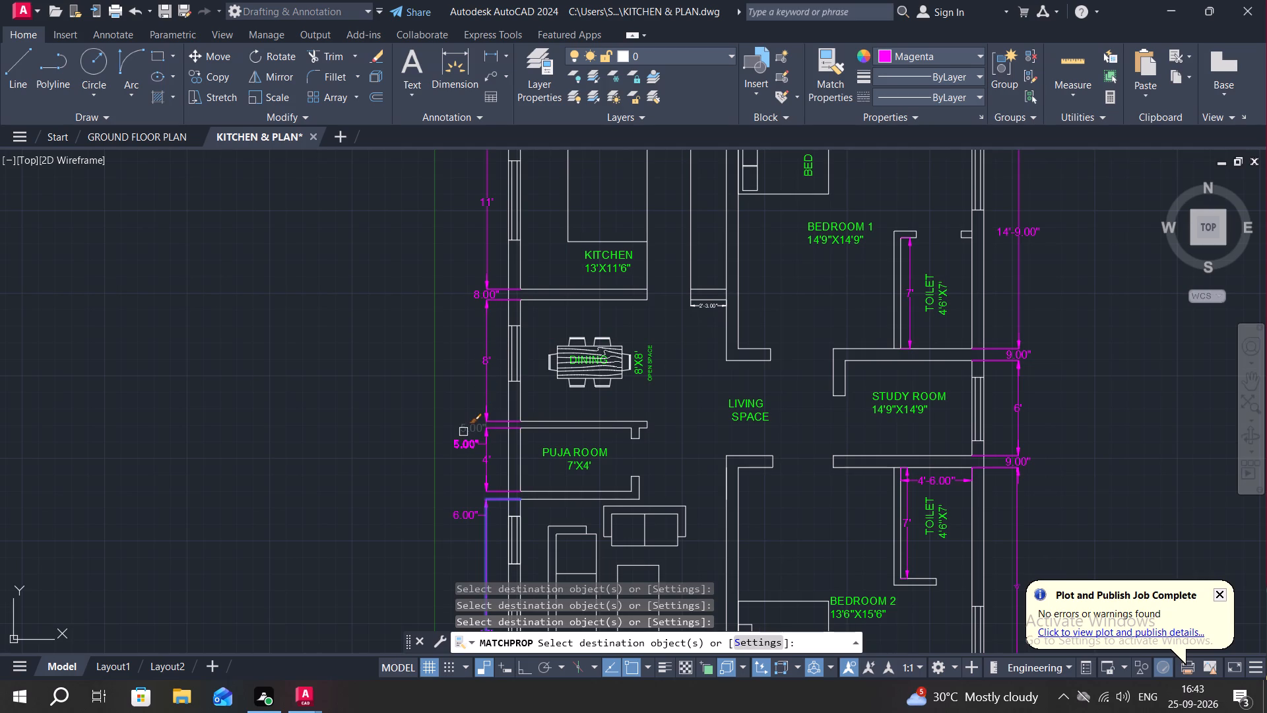
left_click(463, 431)
scroll(449, 384, "down", 1)
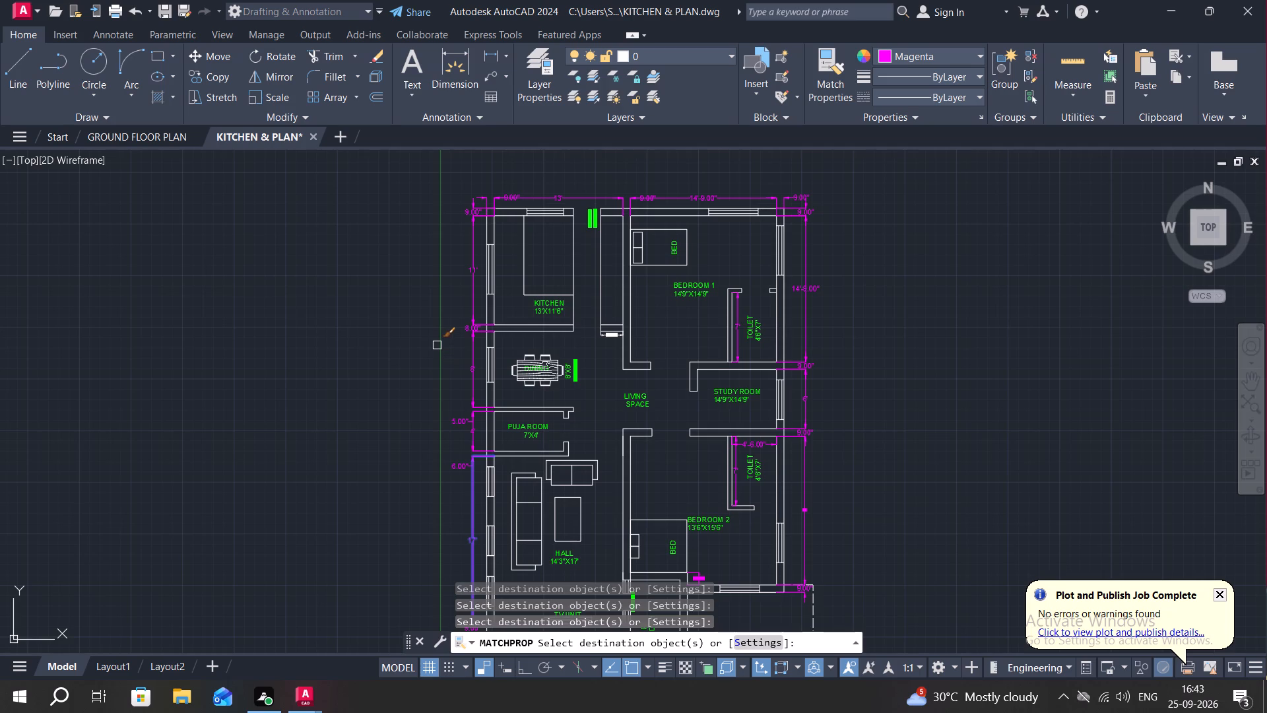
key("Escape")
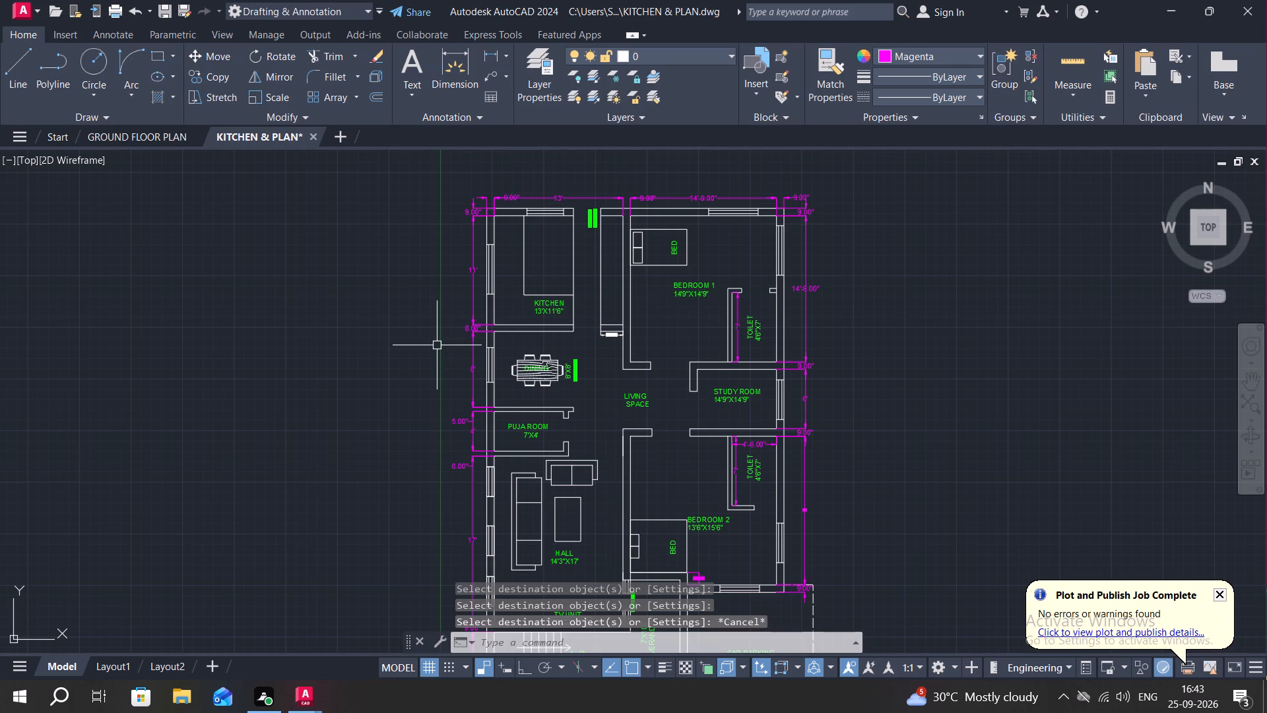
Set the colour of the 2'-3.00" dimension between the kitchen passage and LIVING SPACE to Magenta.
scroll(580, 361, "up", 3)
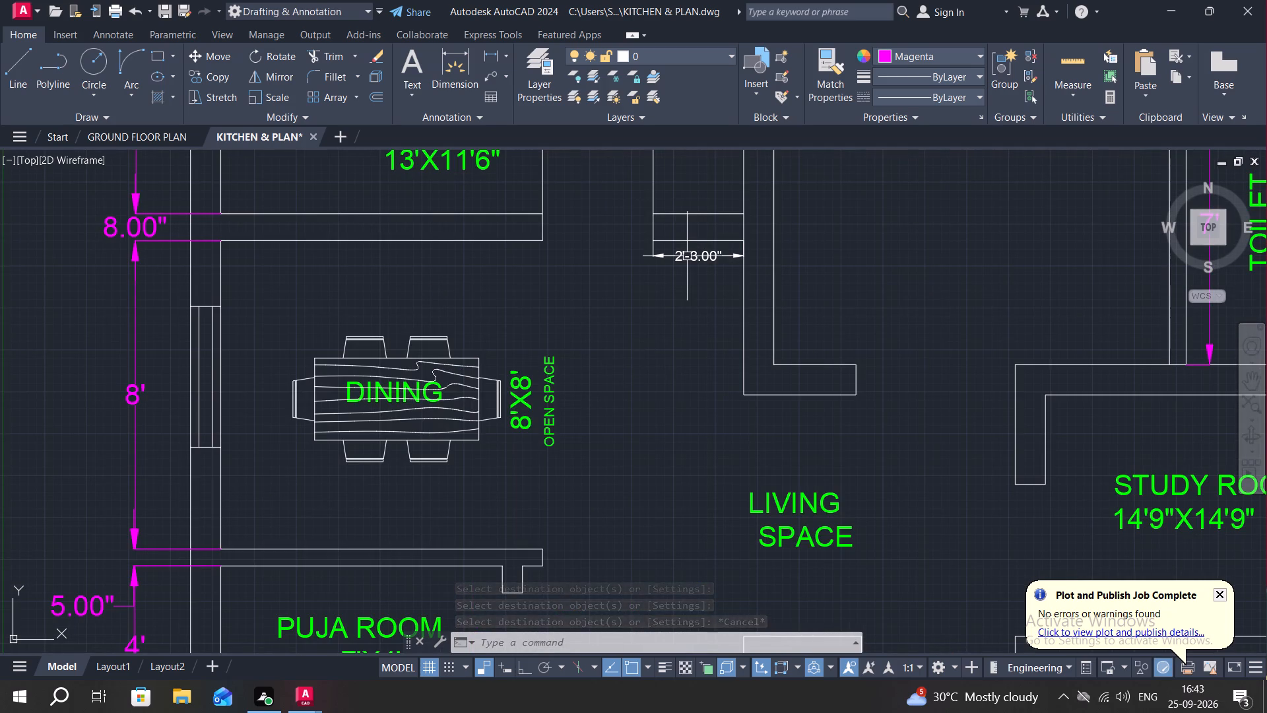
left_click(687, 256)
left_click(927, 56)
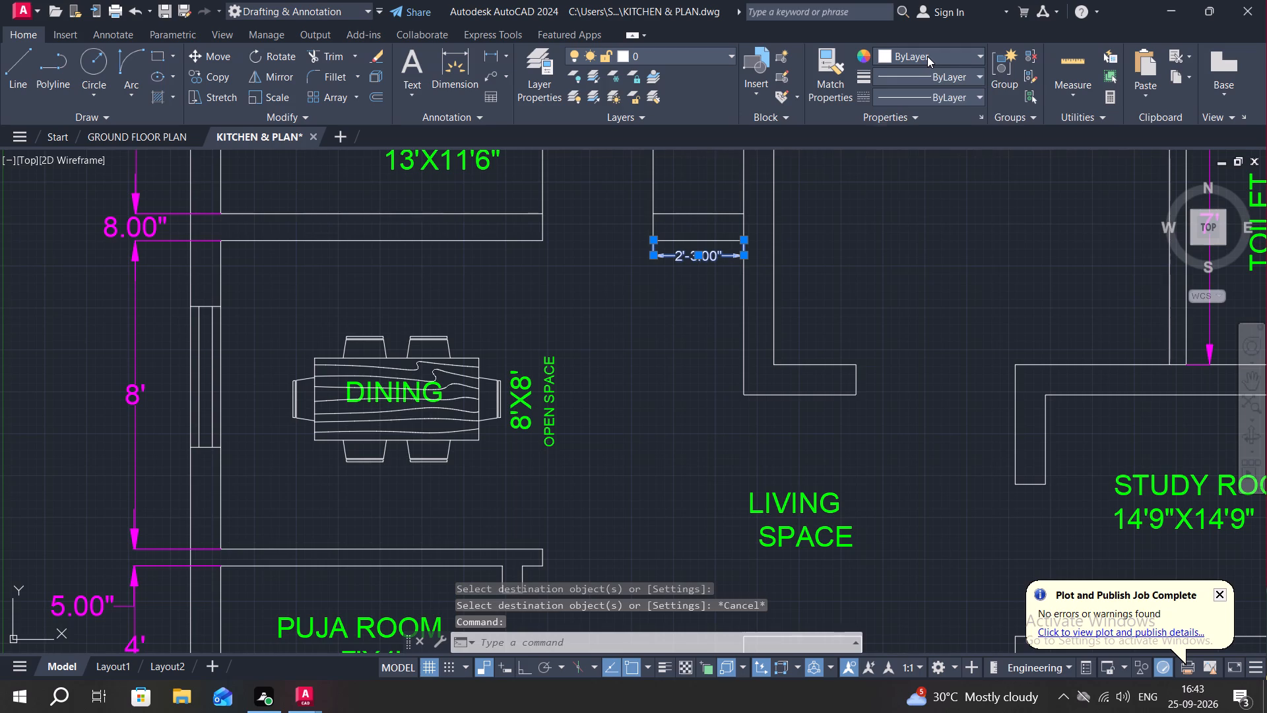
left_click(963, 208)
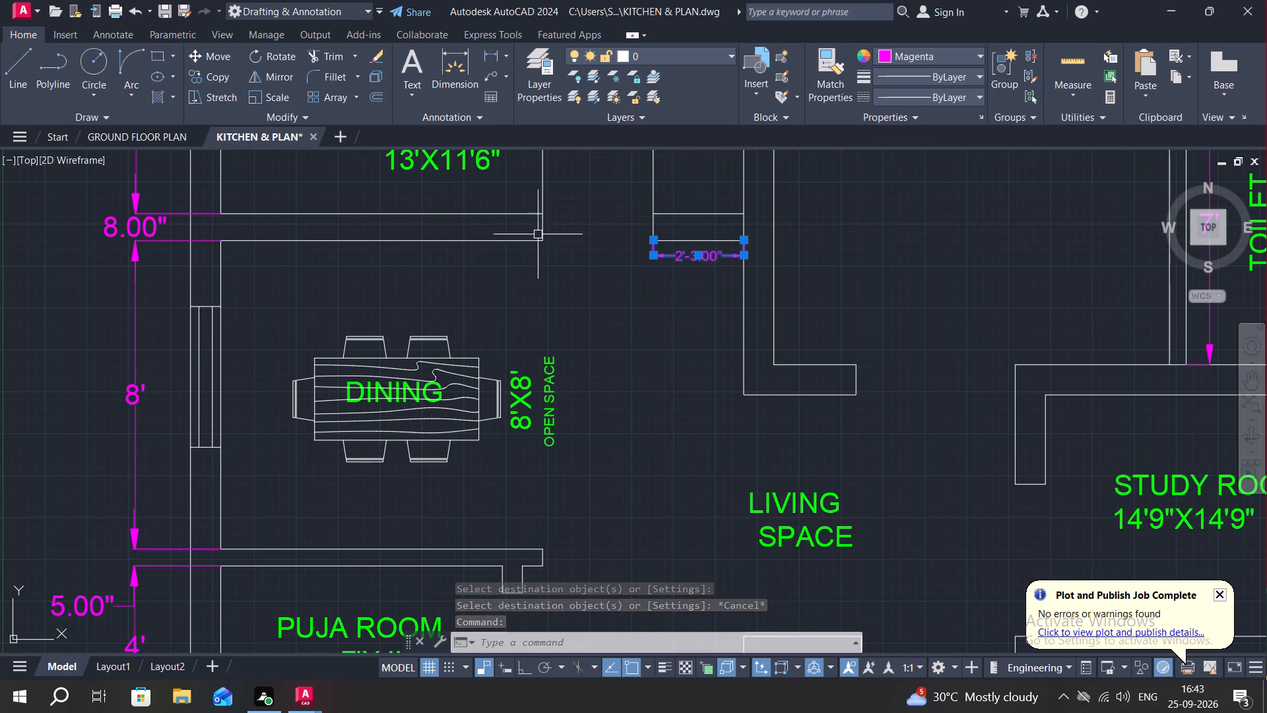
key("Escape")
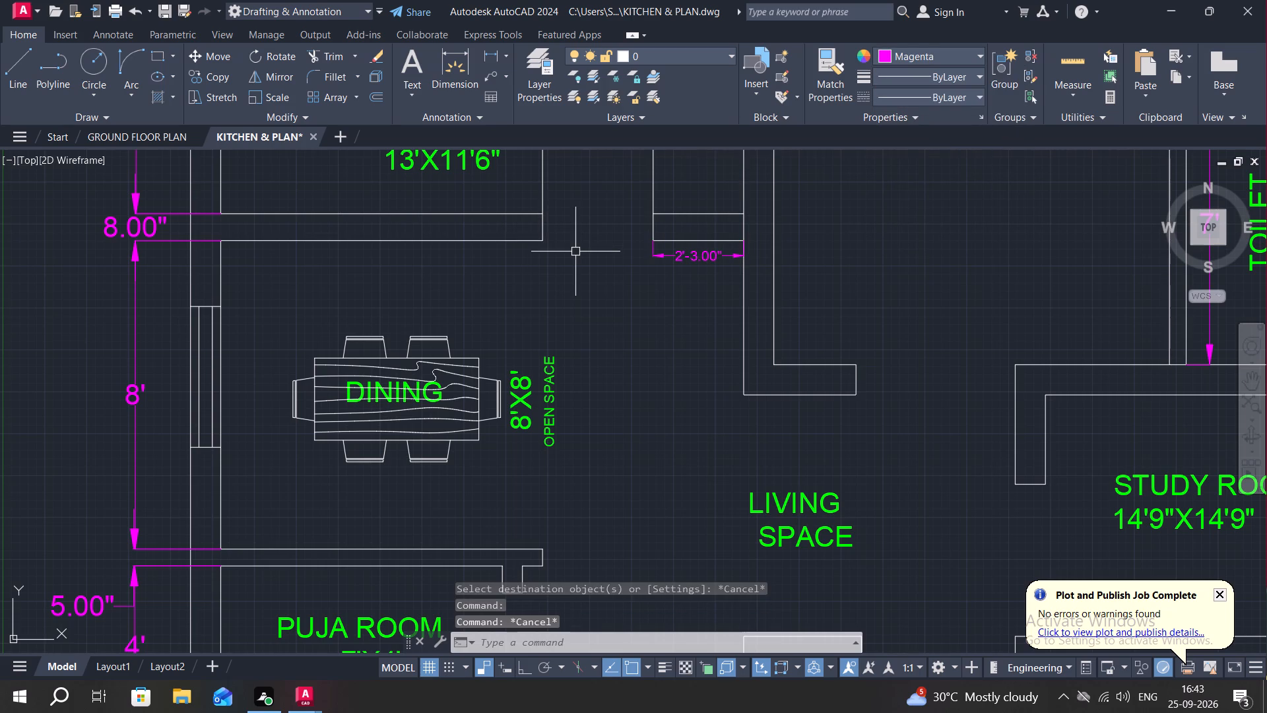
Examine the plan around DINING, PUJA ROOM, LIVING SPACE and BEDROOM 1 to check the label and dimension colours.
scroll(616, 214, "down", 1)
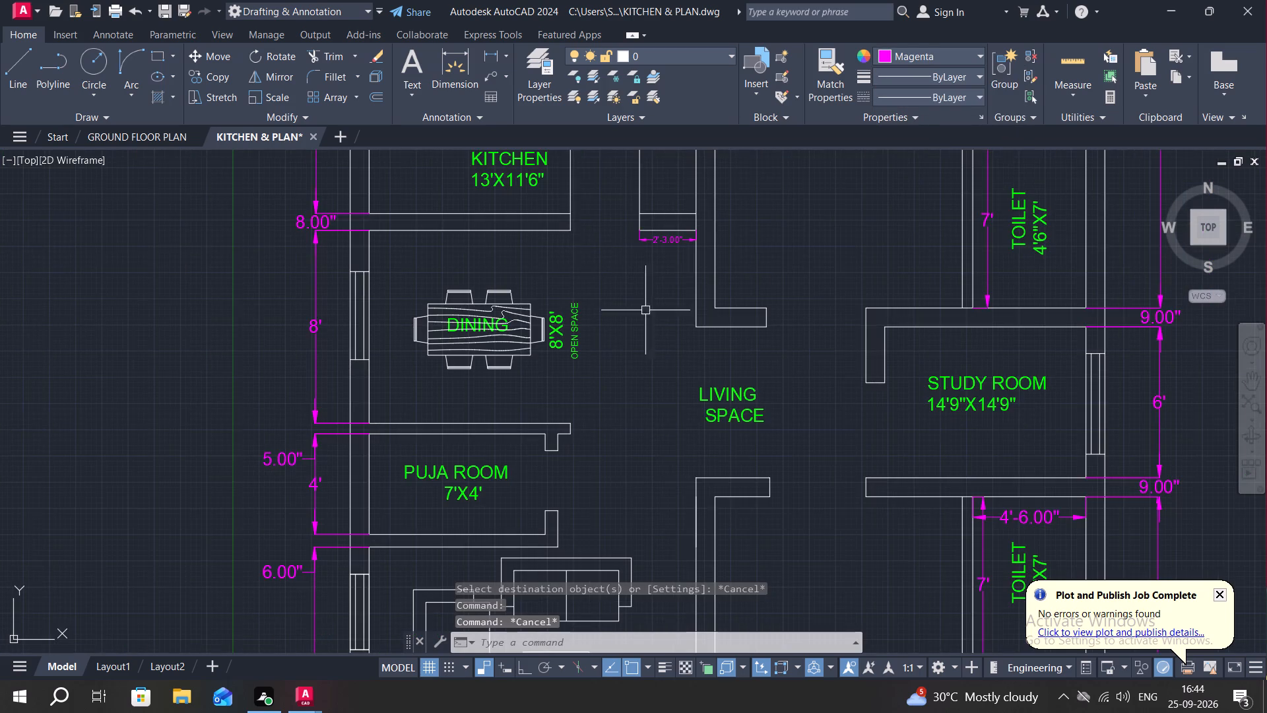
scroll(659, 316, "down", 1)
scroll(595, 312, "up", 2)
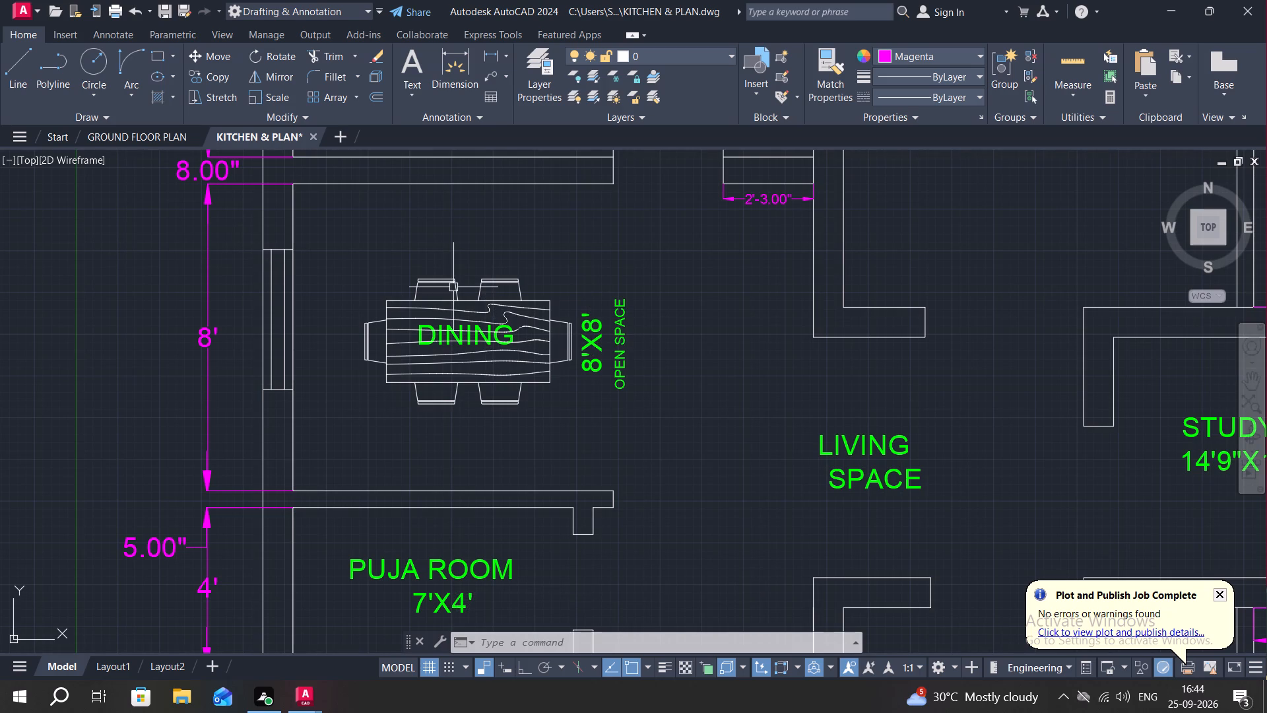
middle_click_drag(455, 287, 451, 254)
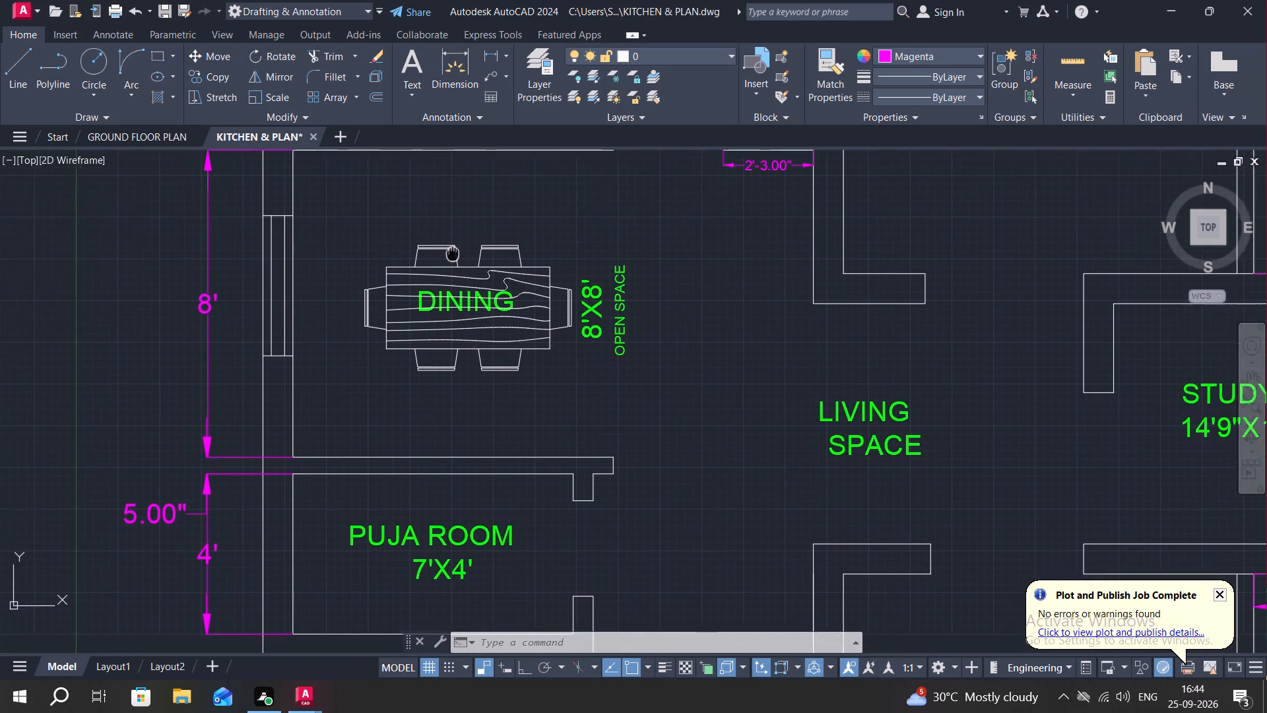
middle_click_drag(451, 254, 448, 252)
scroll(473, 275, "down", 1)
scroll(564, 308, "down", 2)
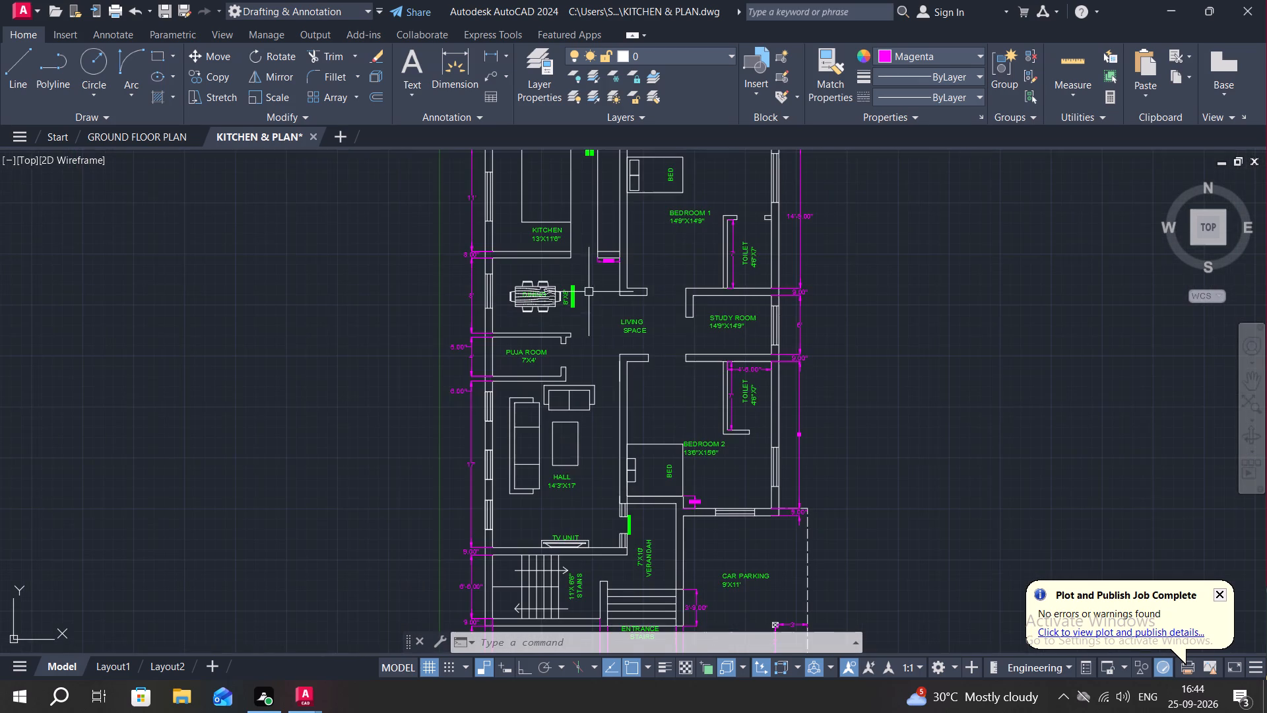
middle_click_drag(667, 285, 763, 463)
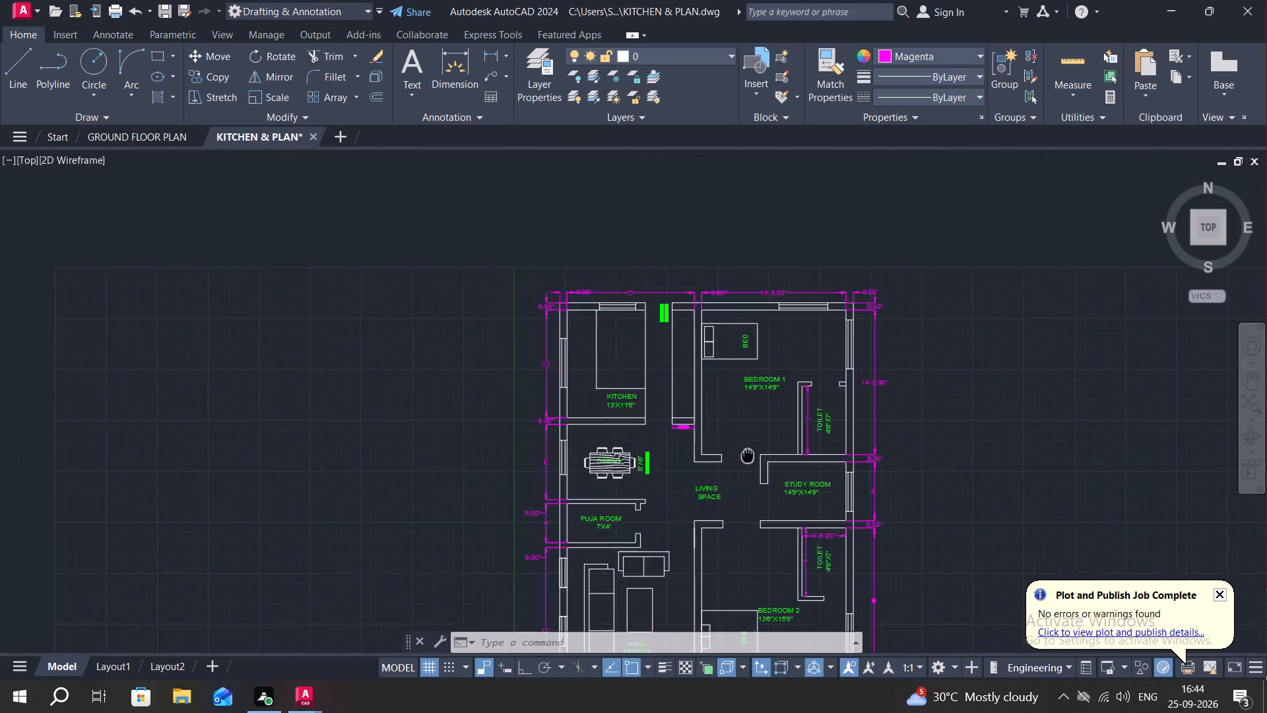
middle_click_drag(763, 463, 698, 391)
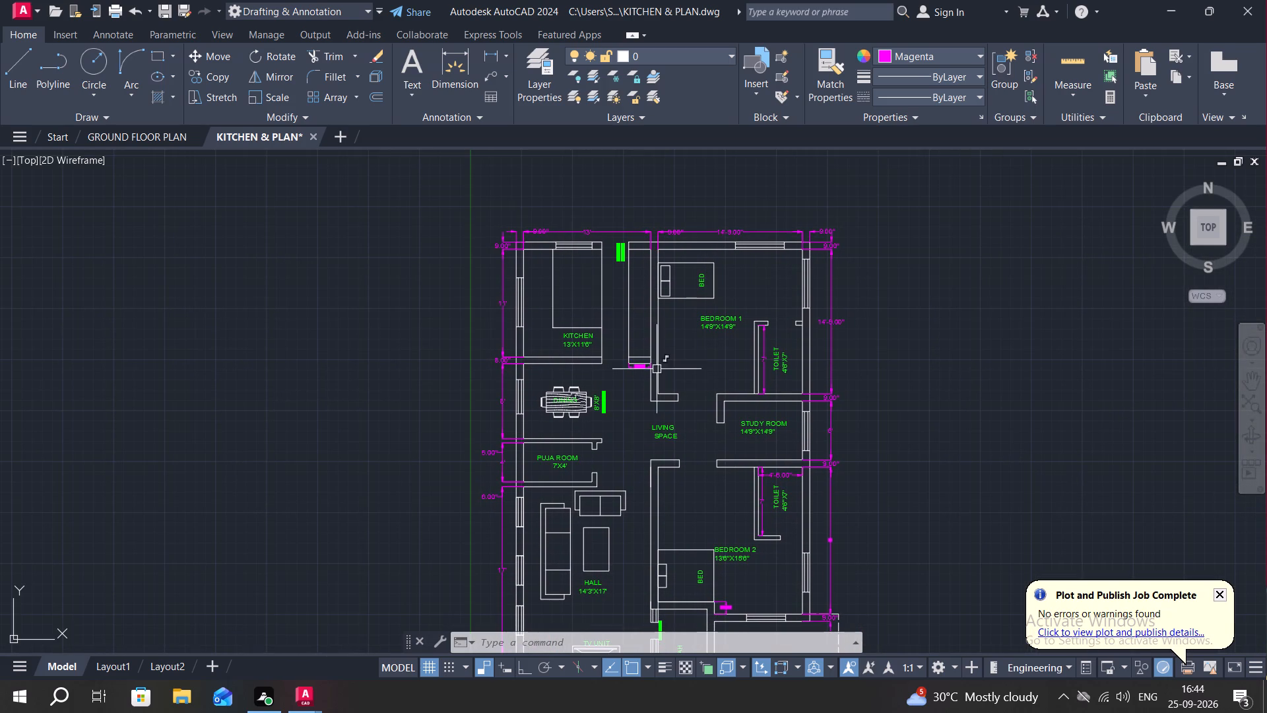
scroll(625, 373, "up", 4)
scroll(653, 368, "down", 2)
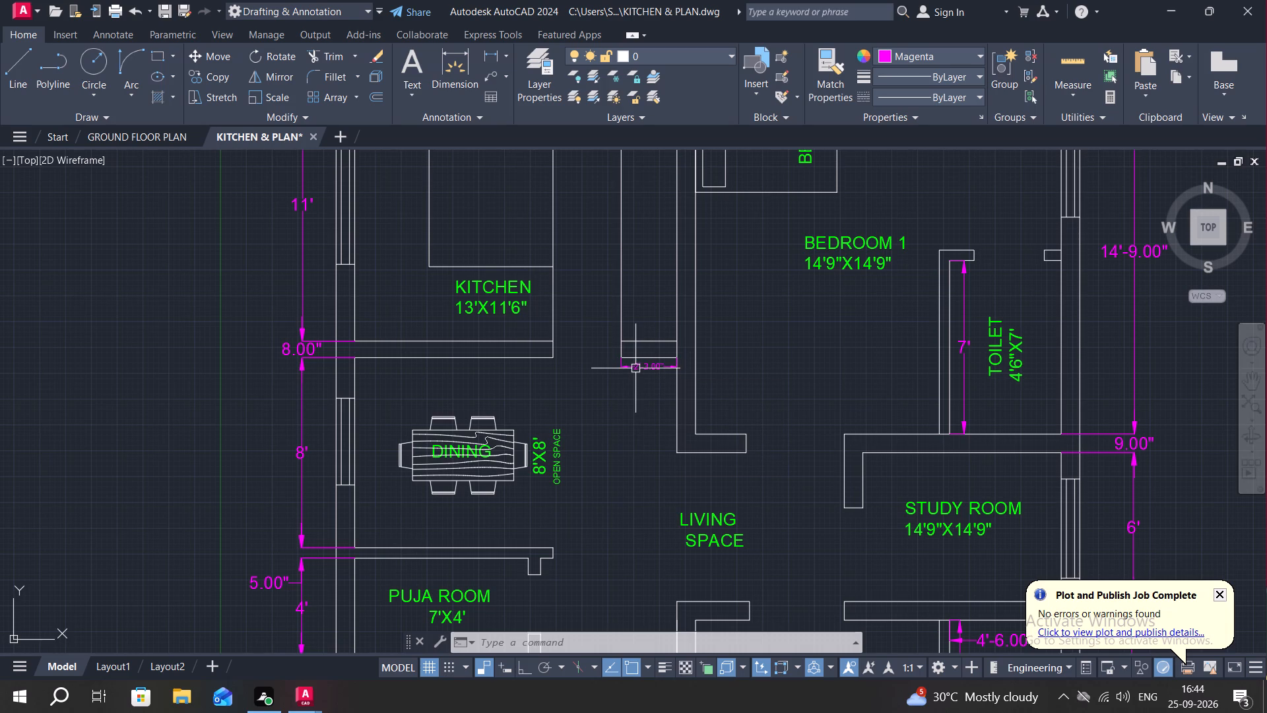
scroll(635, 366, "down", 1)
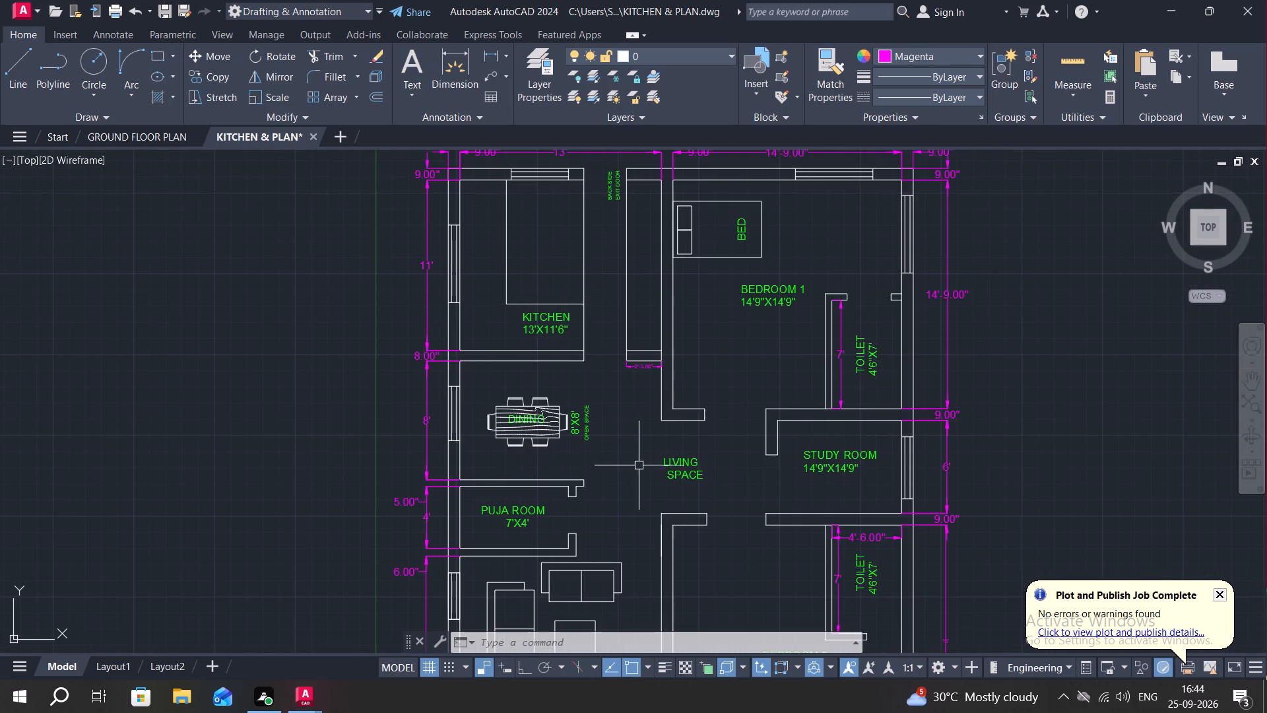
scroll(632, 365, "up", 2)
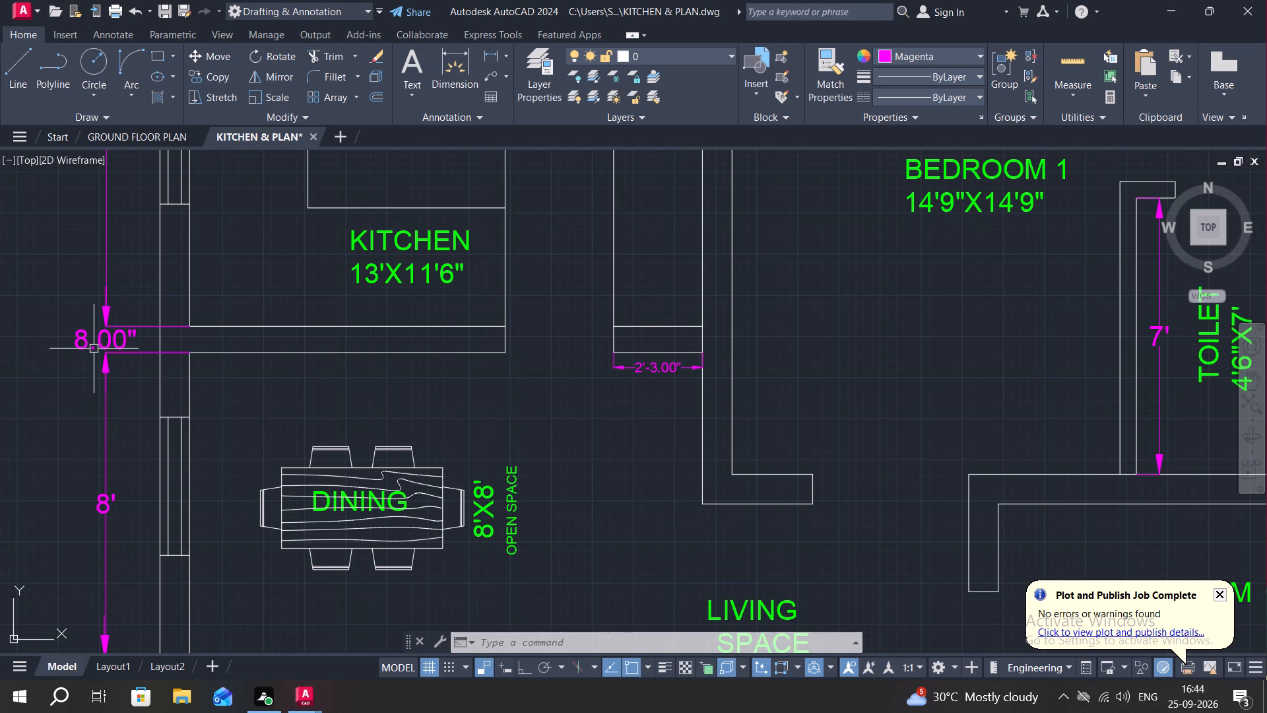
scroll(104, 340, "down", 2)
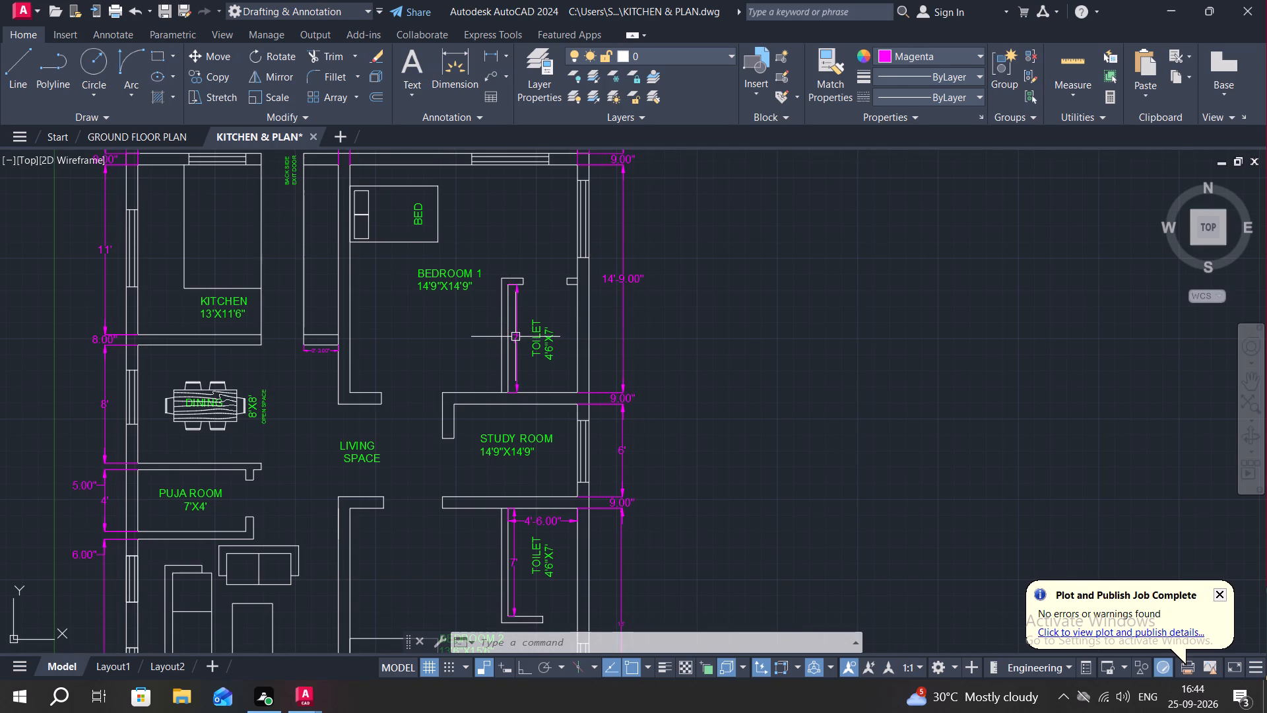
scroll(515, 337, "down", 1)
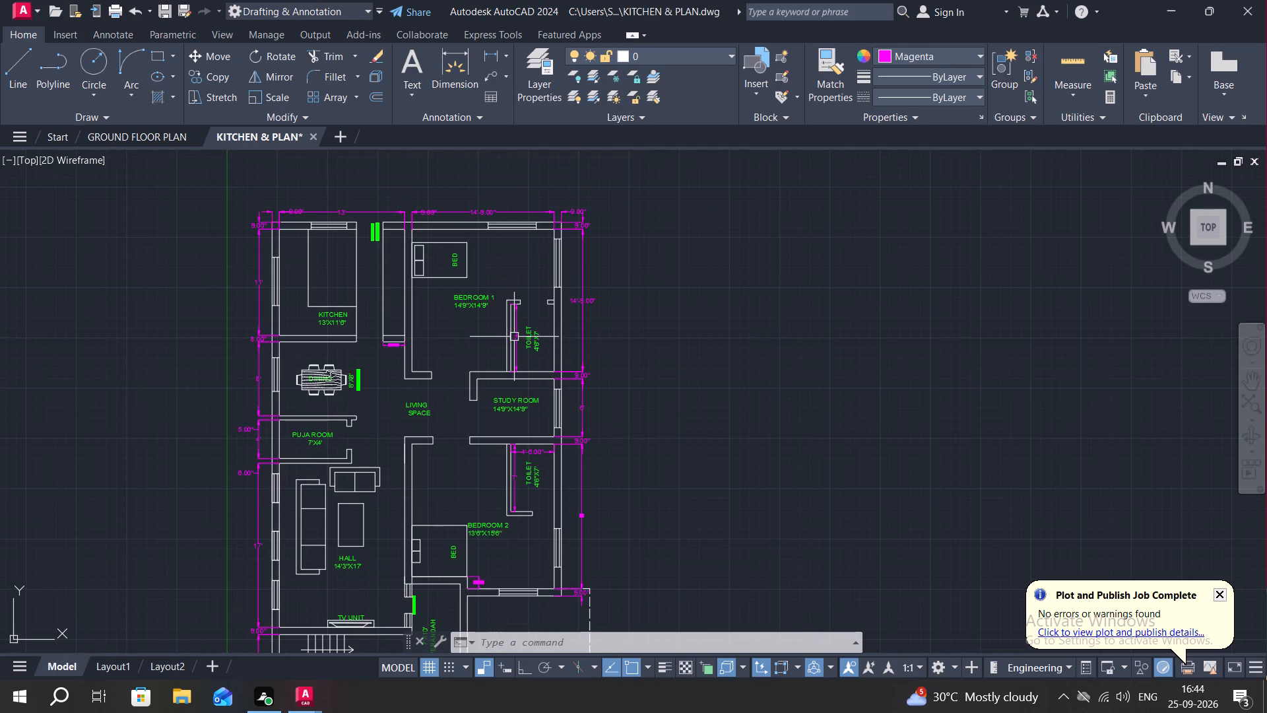
Examine the kitchen's outer wall, window and BACK SIDE EXIT DOOR area, including the nearby 9.00" and 13' dimensions.
scroll(362, 229, "up", 3)
middle_click_drag(372, 229, 541, 341)
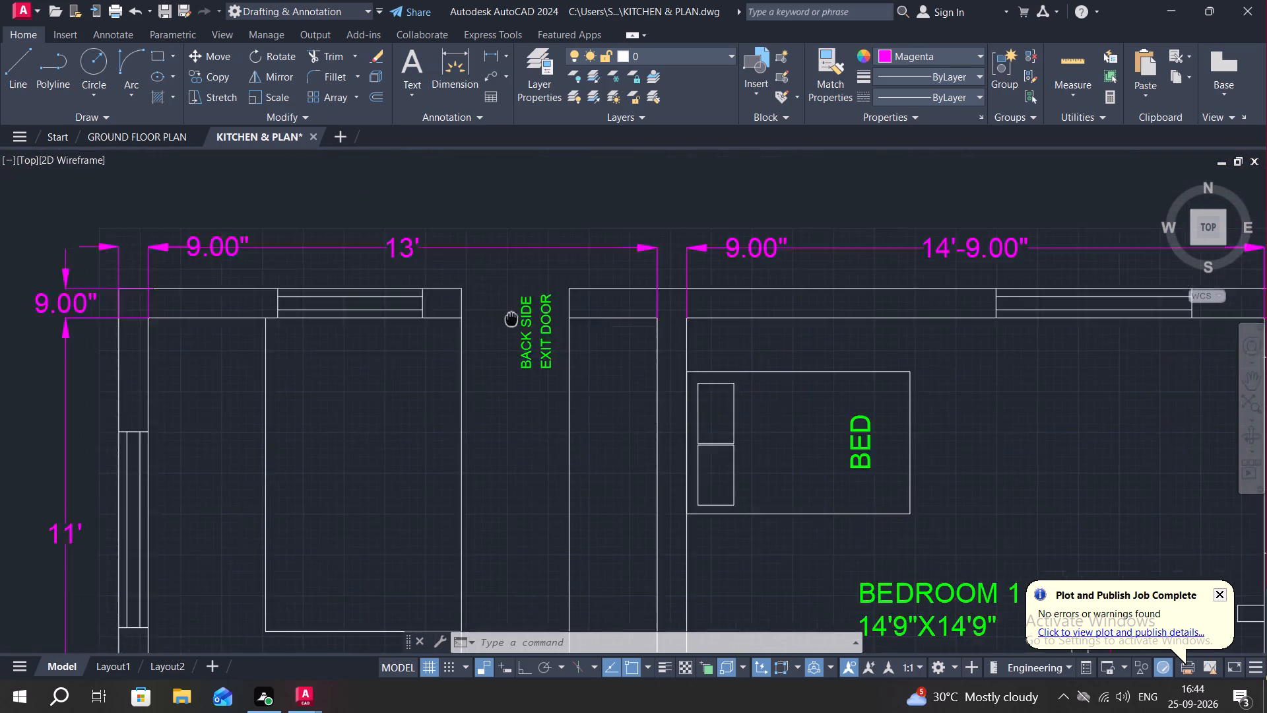
middle_click_drag(541, 341, 580, 419)
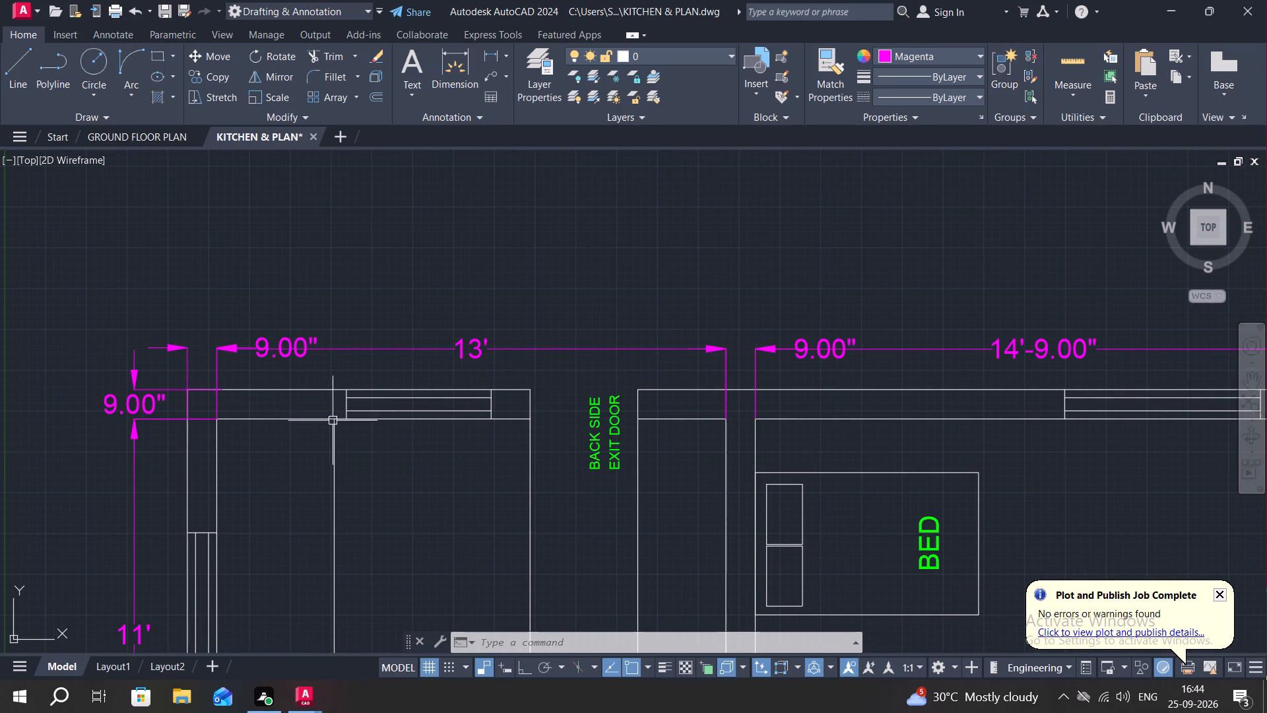
scroll(333, 423, "up", 1)
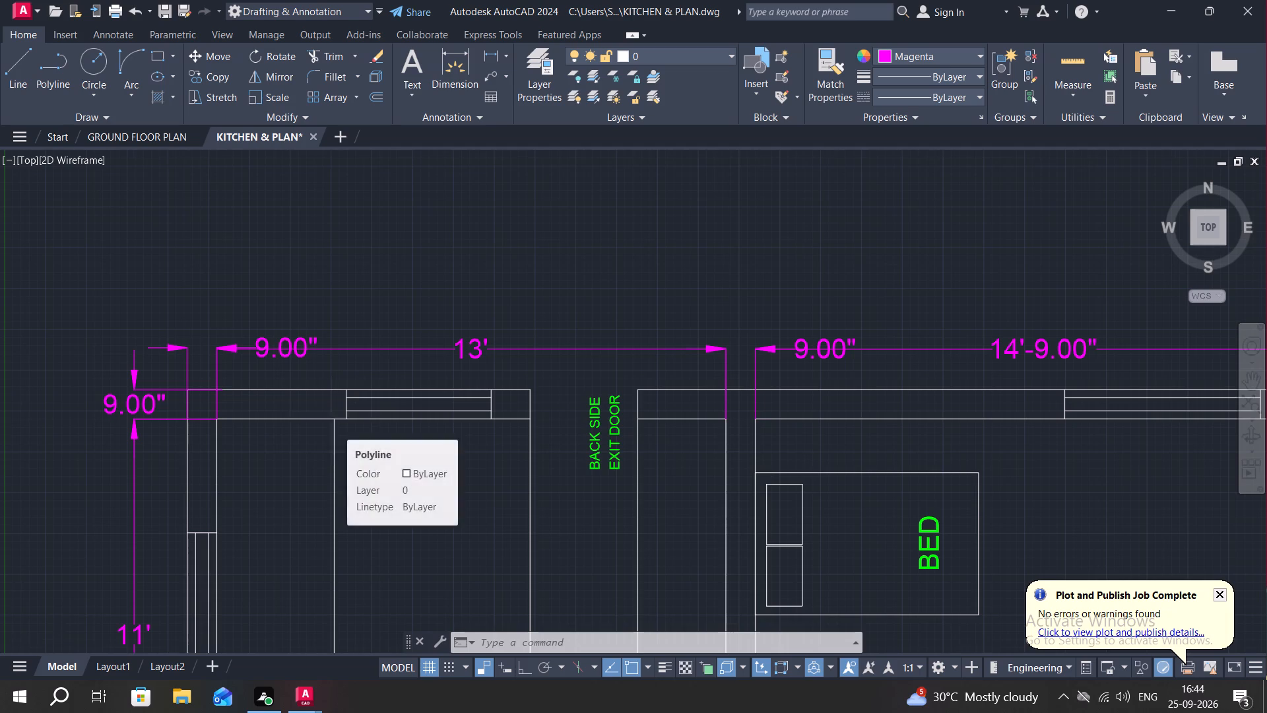
scroll(333, 423, "up", 1)
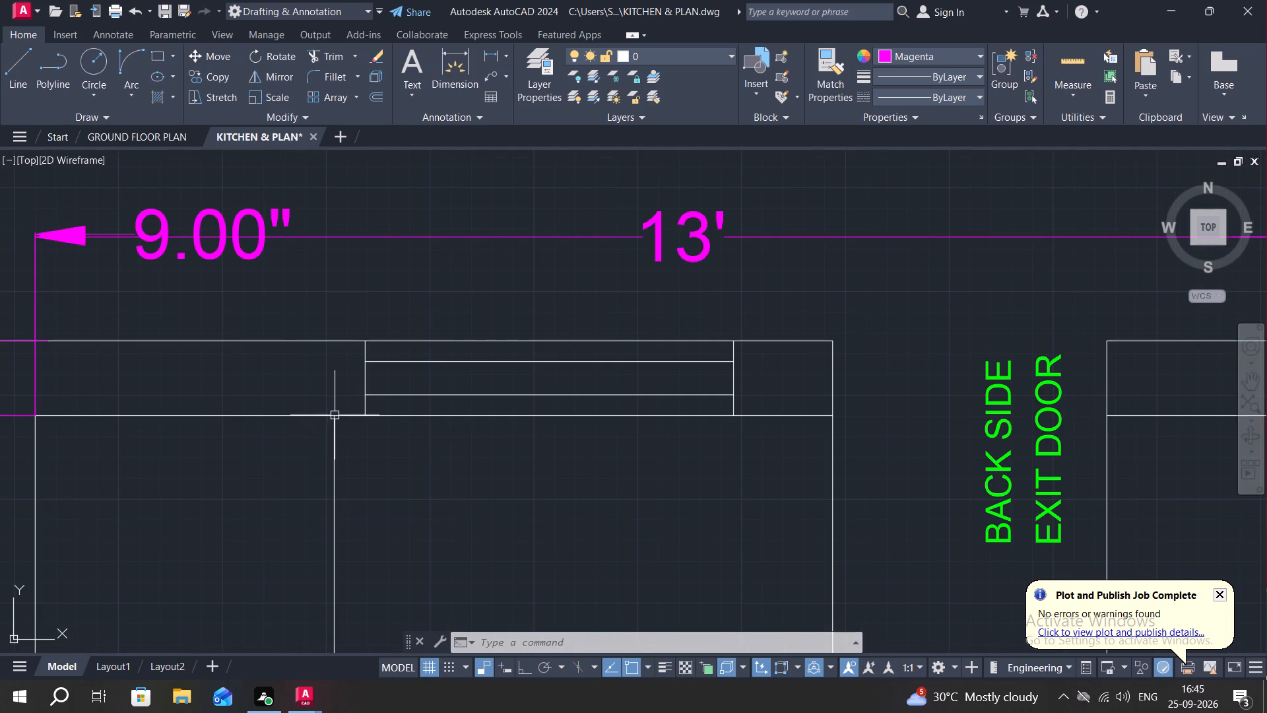
scroll(335, 415, "up", 1)
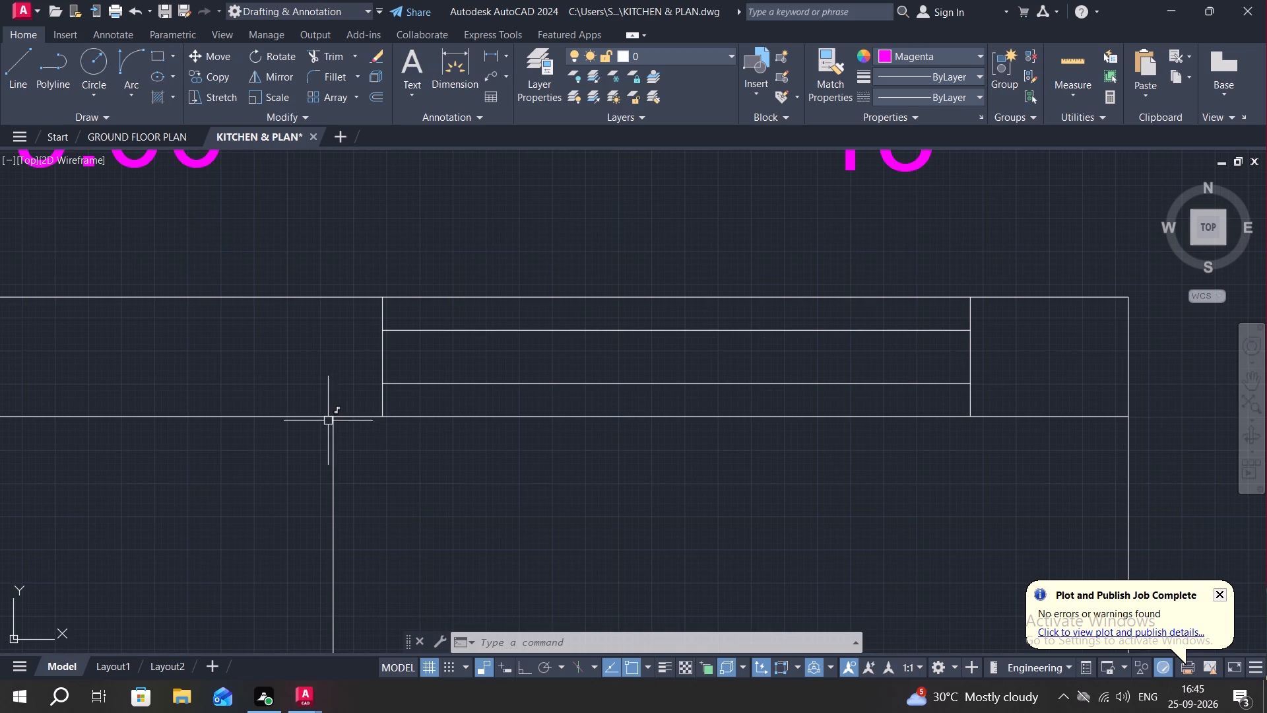
scroll(391, 408, "down", 1)
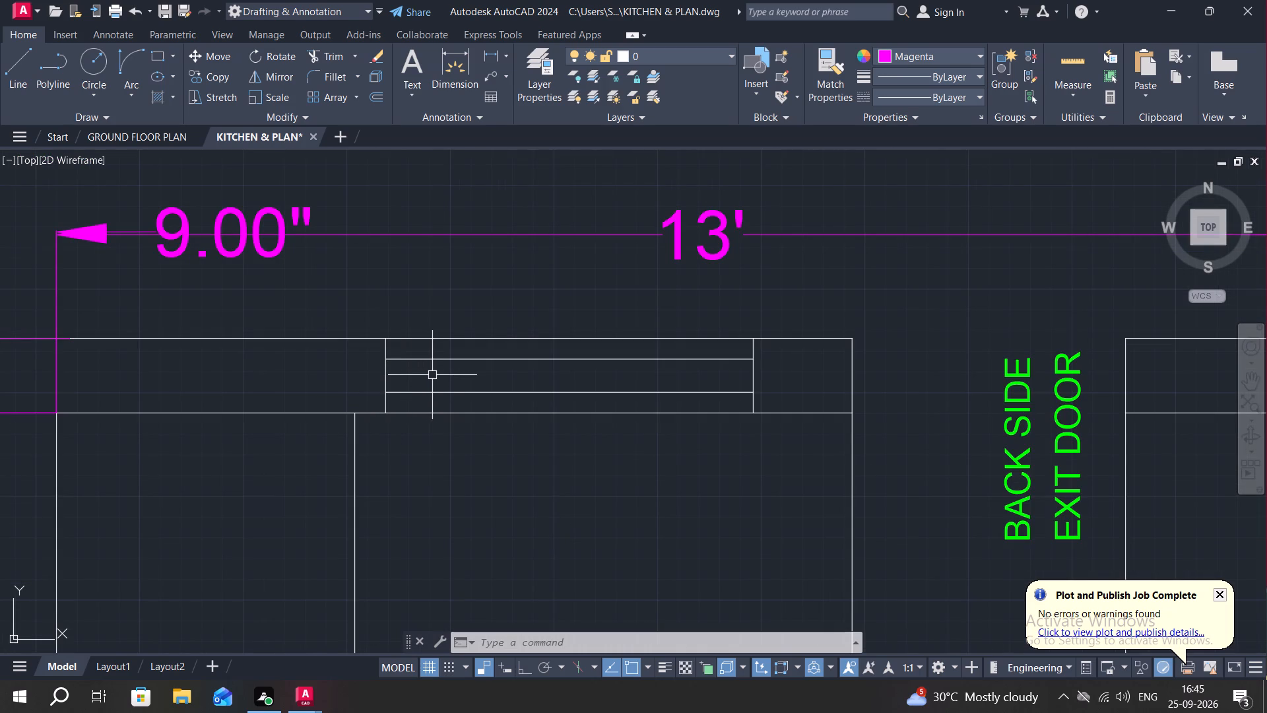
scroll(435, 376, "down", 1)
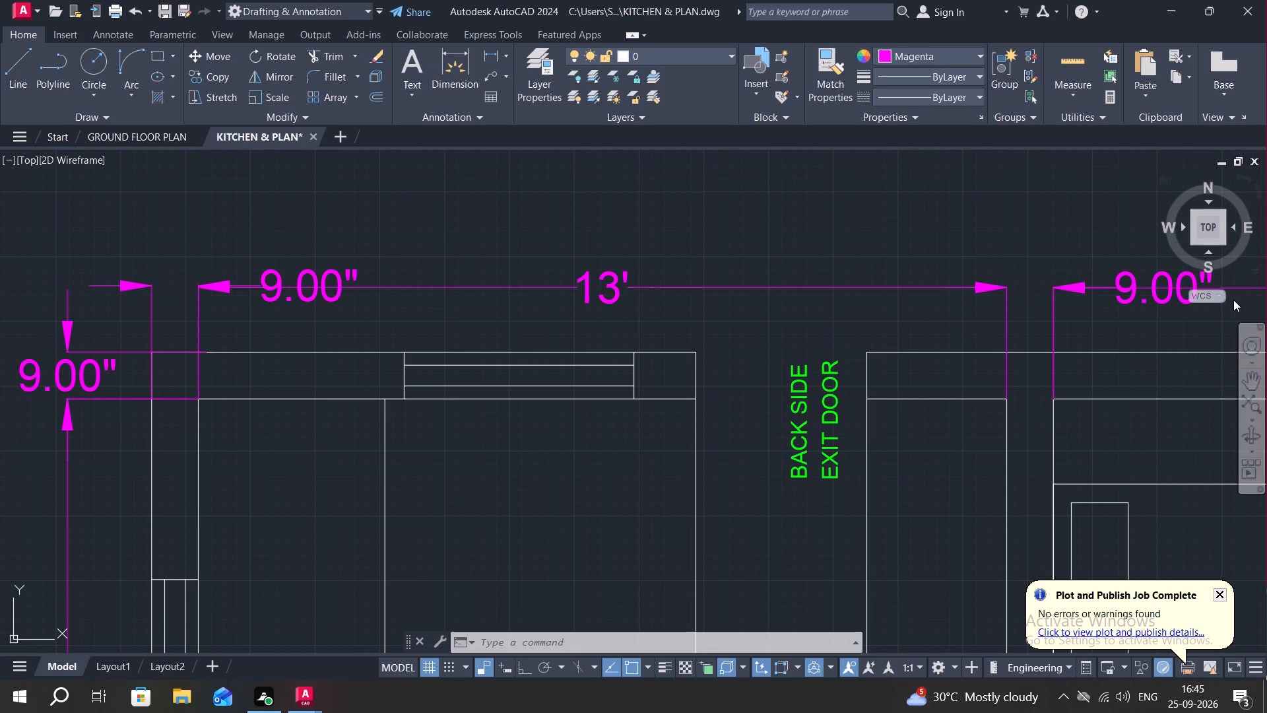
left_click_drag(0, 347, 3, 360)
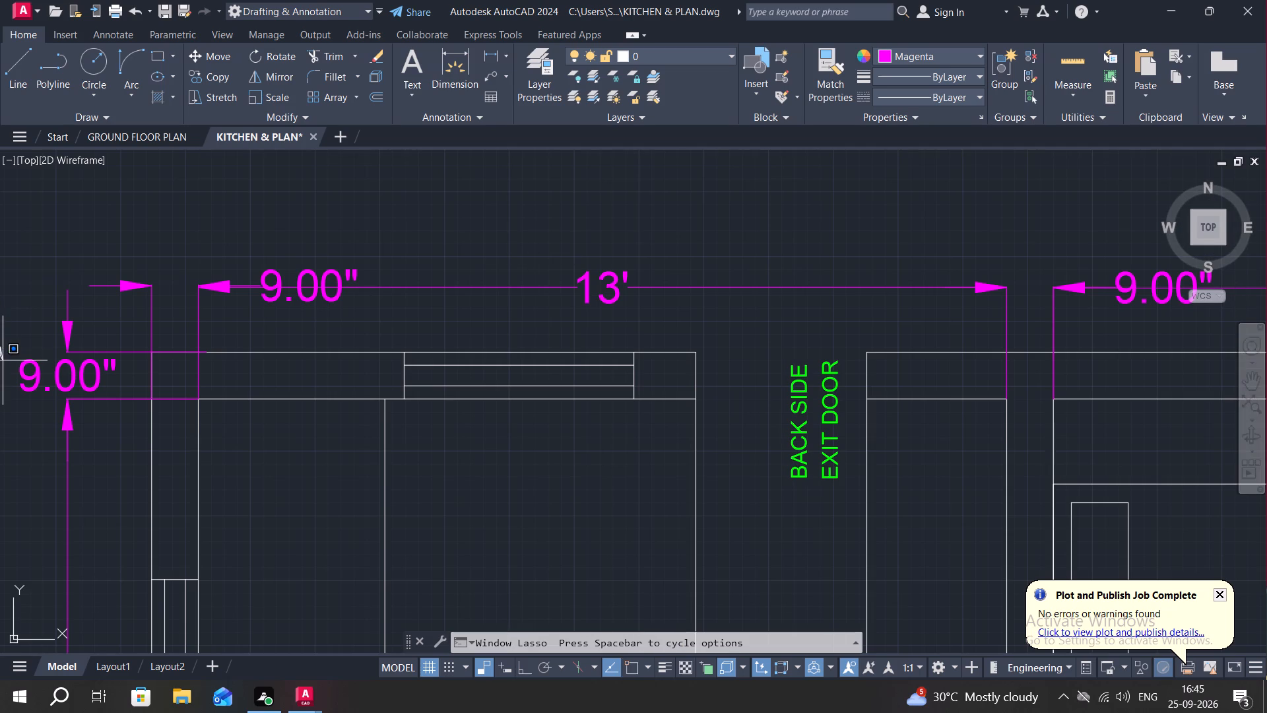
left_click_drag(3, 360, 7, 361)
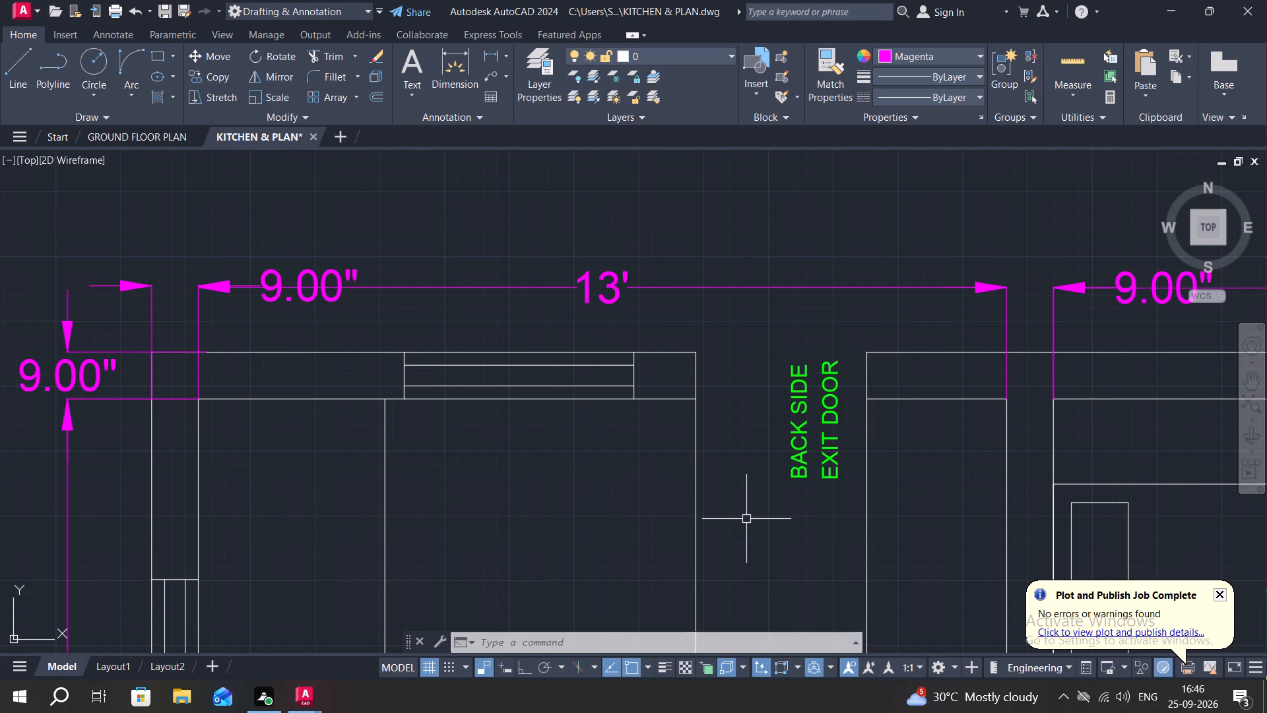
Examine the whole floor plan, looking closely at the TV UNIT in HALL and its label.
scroll(445, 275, "down", 1)
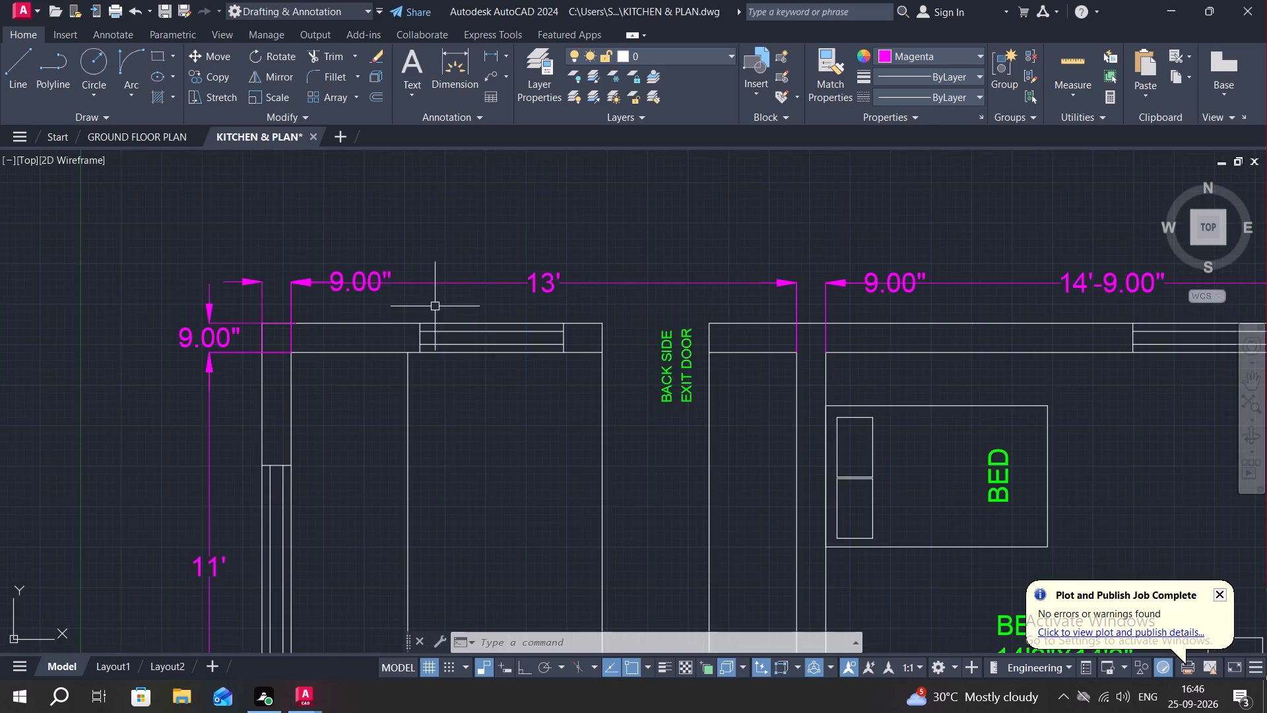
scroll(428, 316, "down", 2)
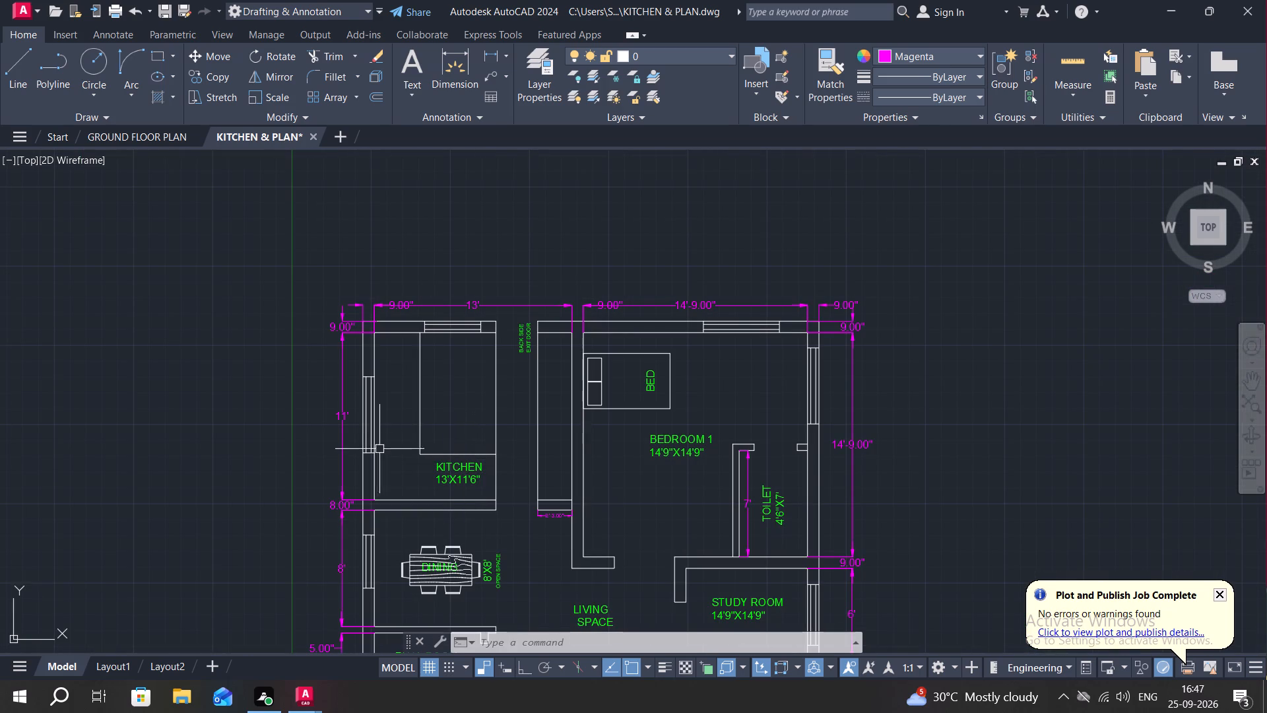
middle_click_drag(388, 434, 415, 292)
scroll(410, 306, "down", 1)
middle_click_drag(591, 434, 591, 434)
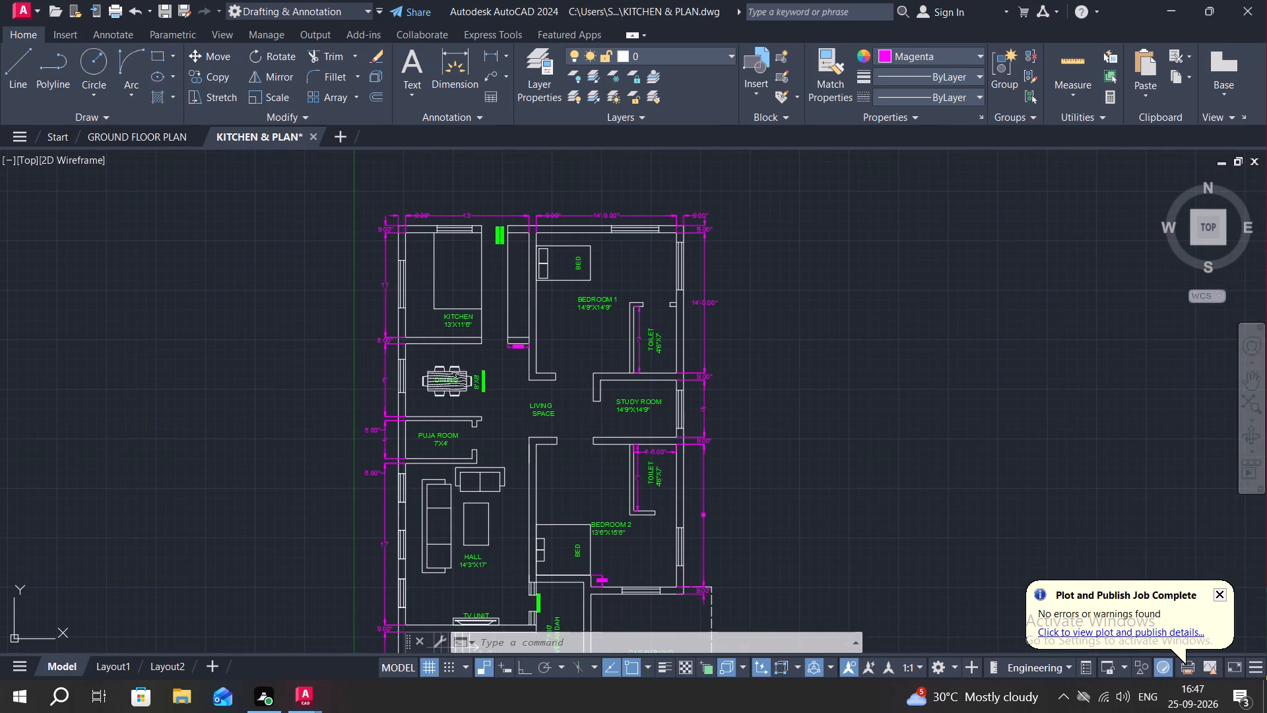
middle_click_drag(591, 434, 625, 370)
scroll(647, 392, "down", 1)
middle_click_drag(690, 384, 742, 388)
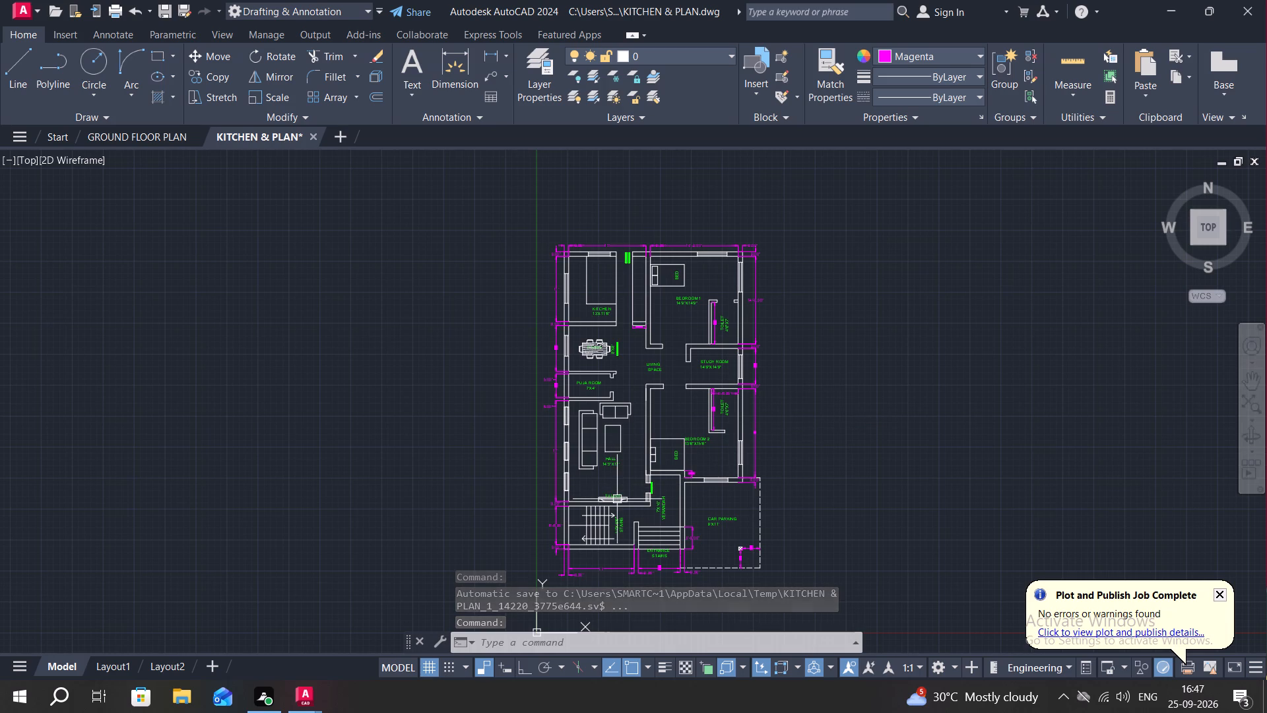
scroll(617, 499, "up", 2)
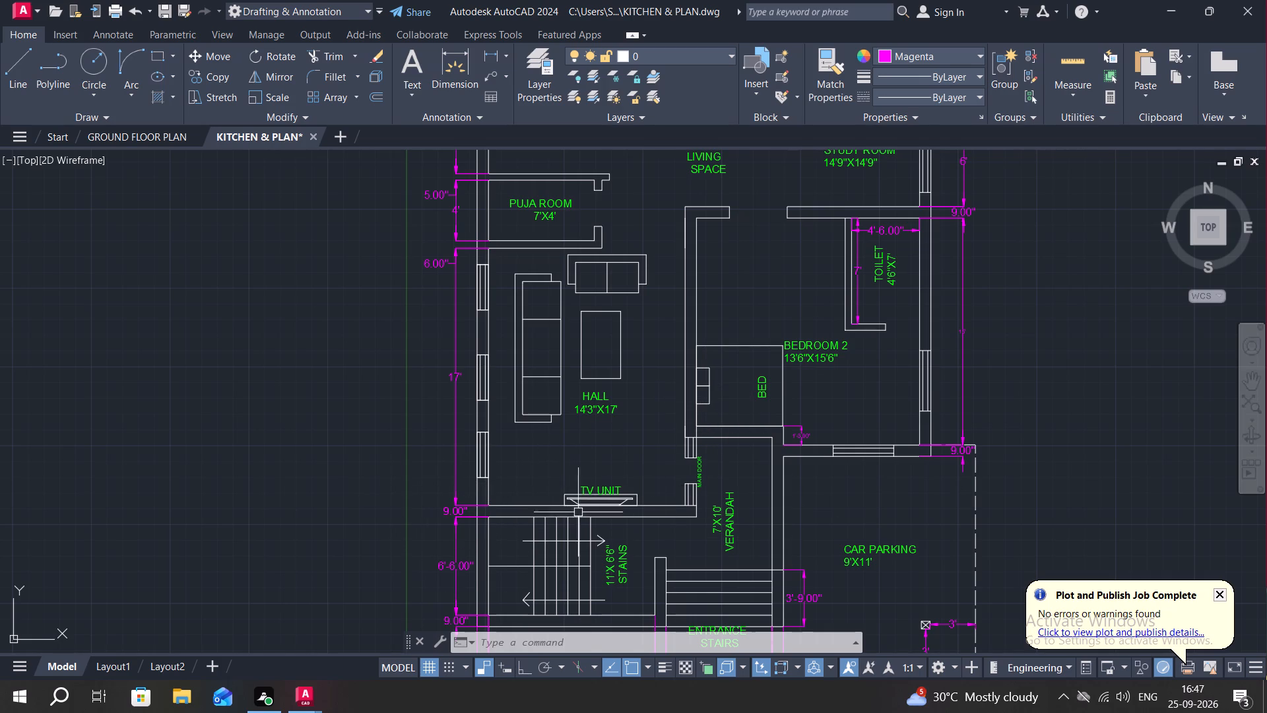
scroll(589, 499, "up", 3)
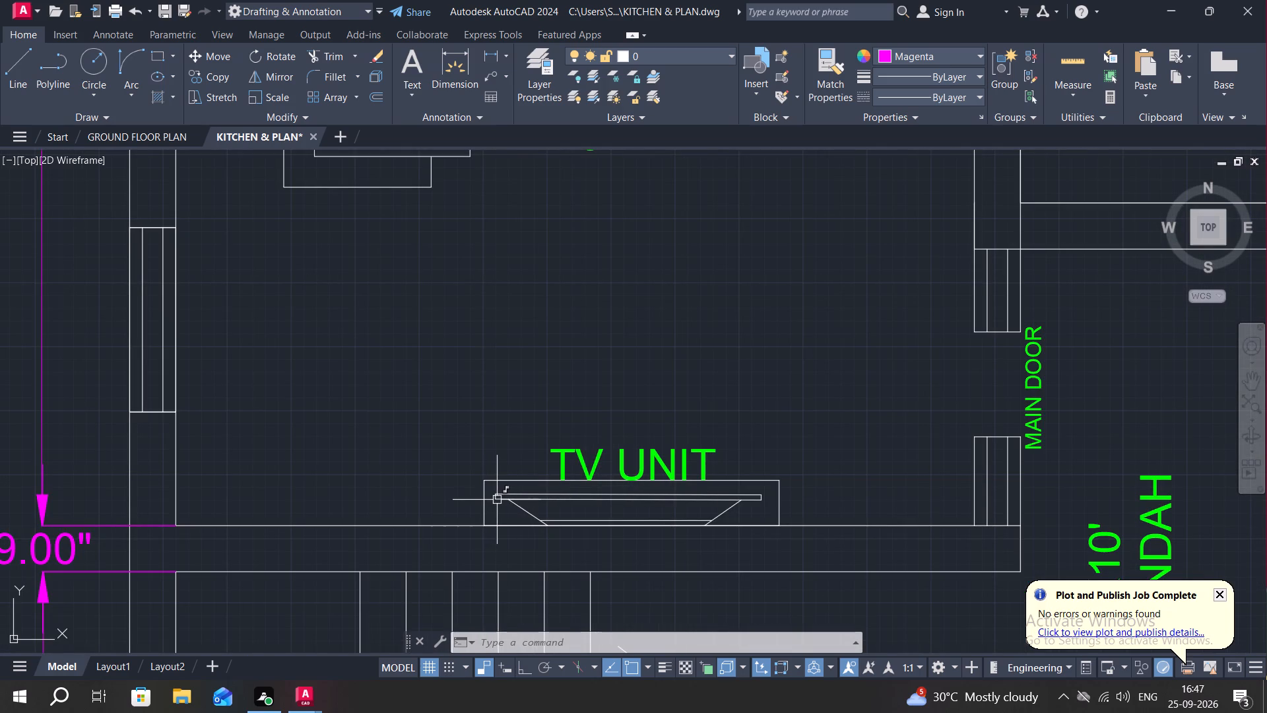
scroll(498, 500, "up", 1)
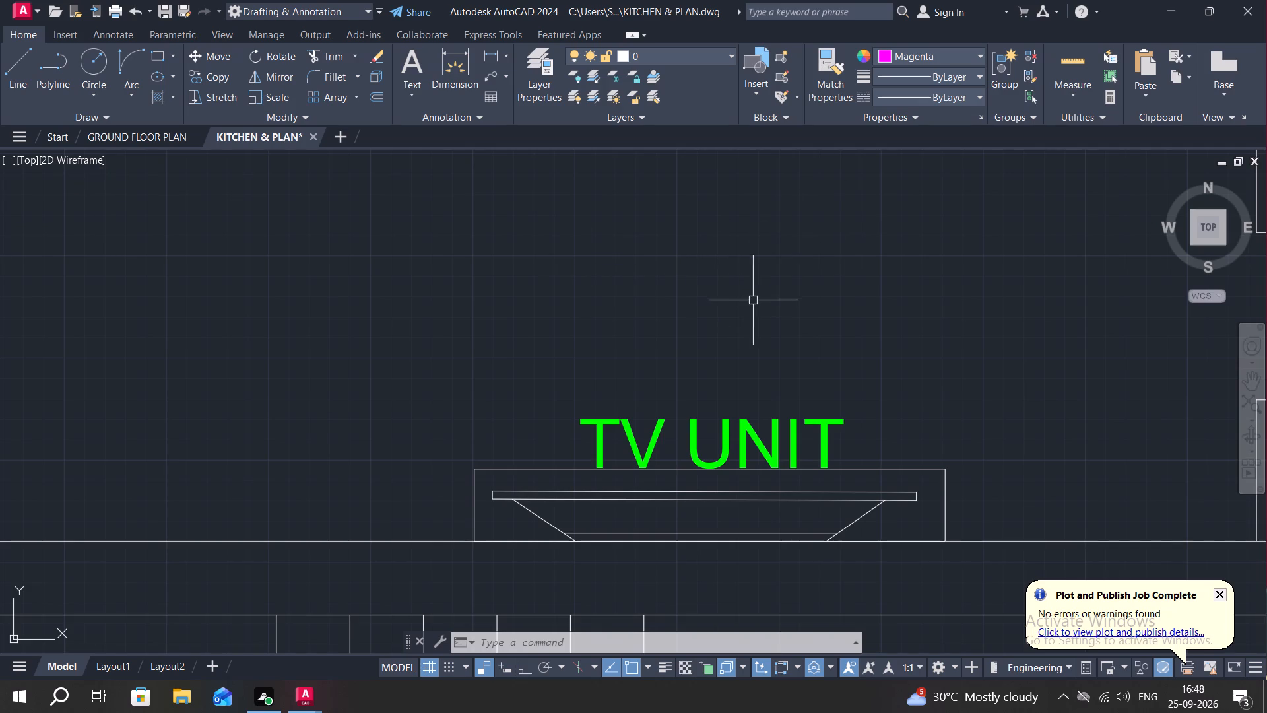
middle_click_drag(780, 432, 828, 135)
scroll(901, 286, "down", 5)
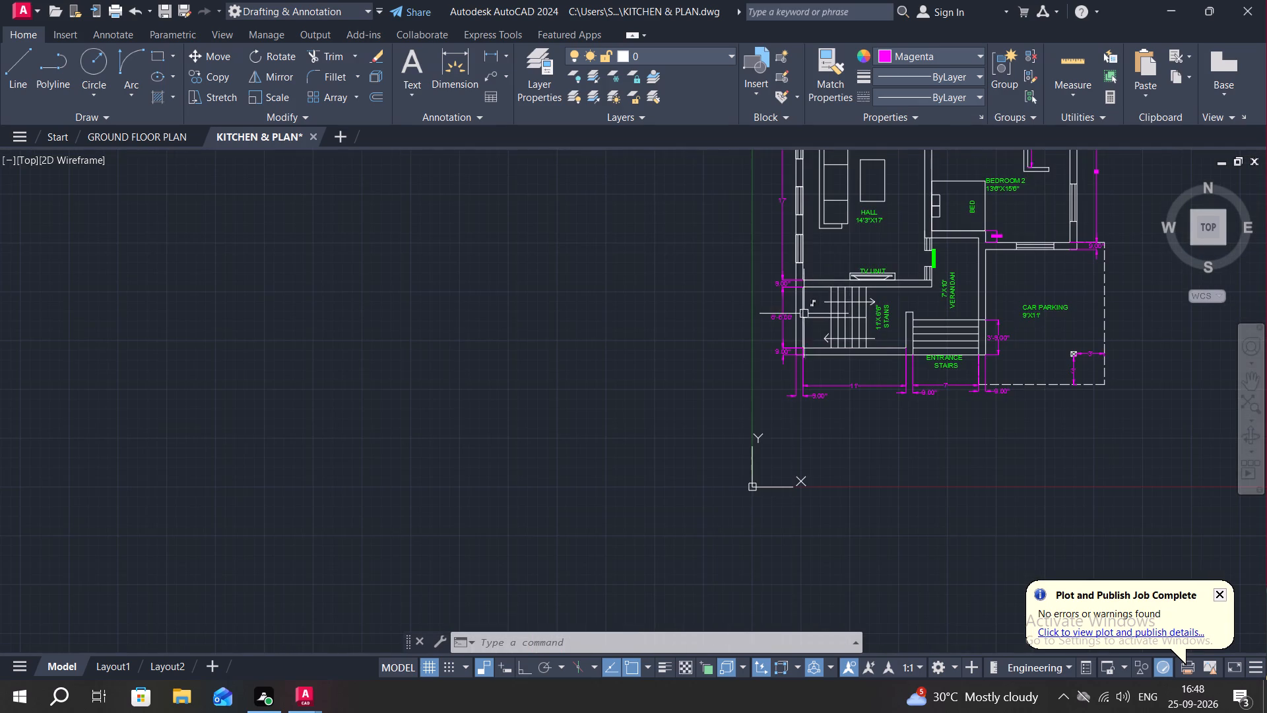
middle_click_drag(840, 305, 738, 435)
middle_click_drag(806, 398, 679, 517)
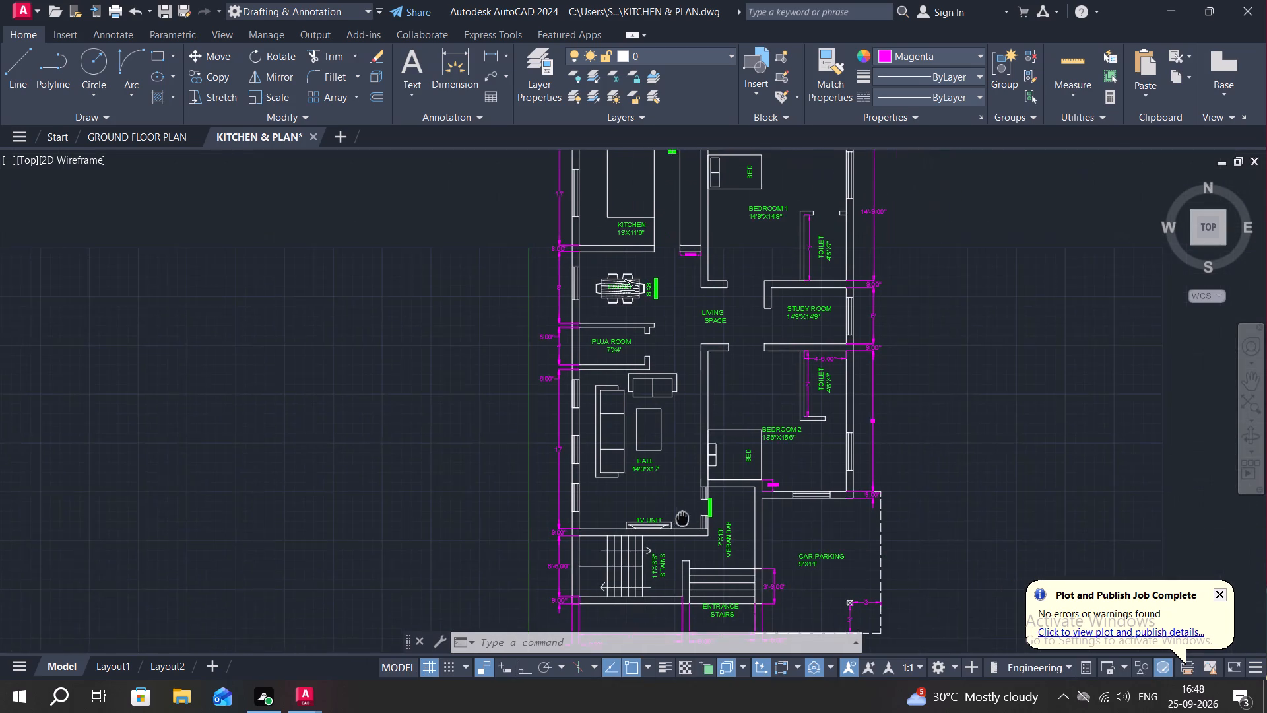
middle_click_drag(679, 517, 670, 511)
scroll(715, 424, "down", 1)
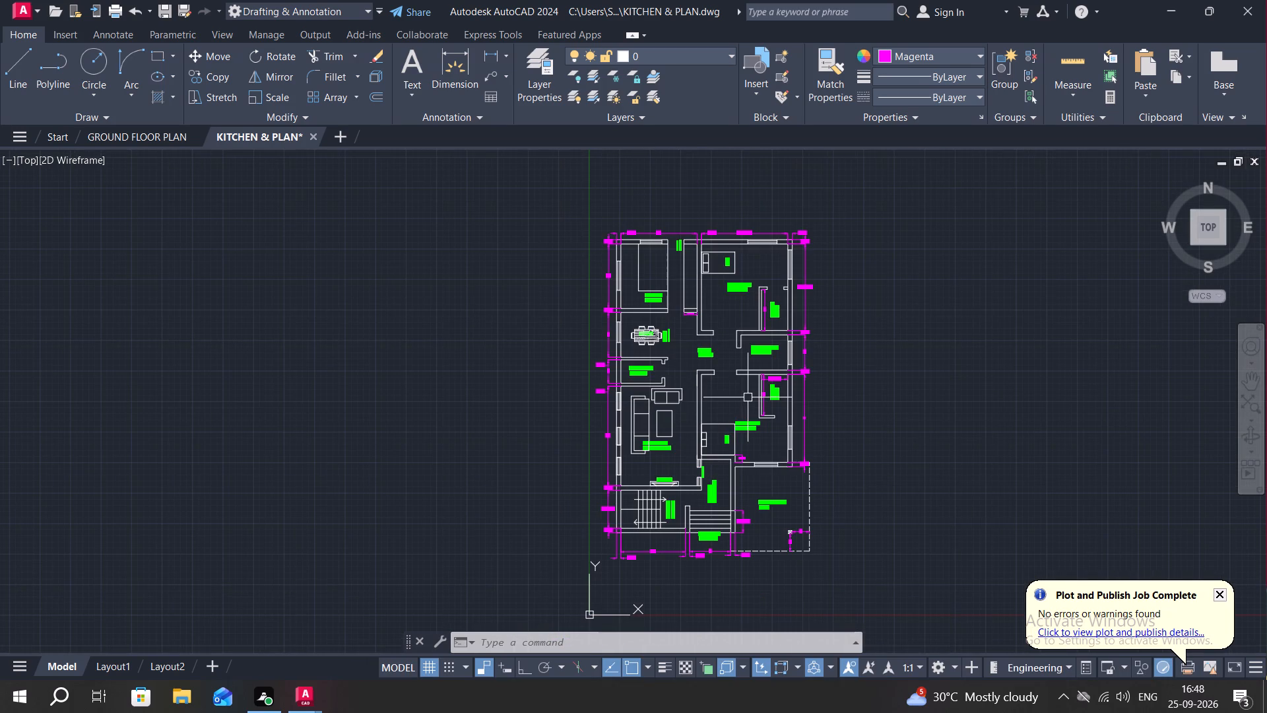
Plot a window around the whole floor plan with DWG To PDF.pc3, saving it as KITCHEN & PLAN-Model.pdf in Documents.
key("ctrl+p")
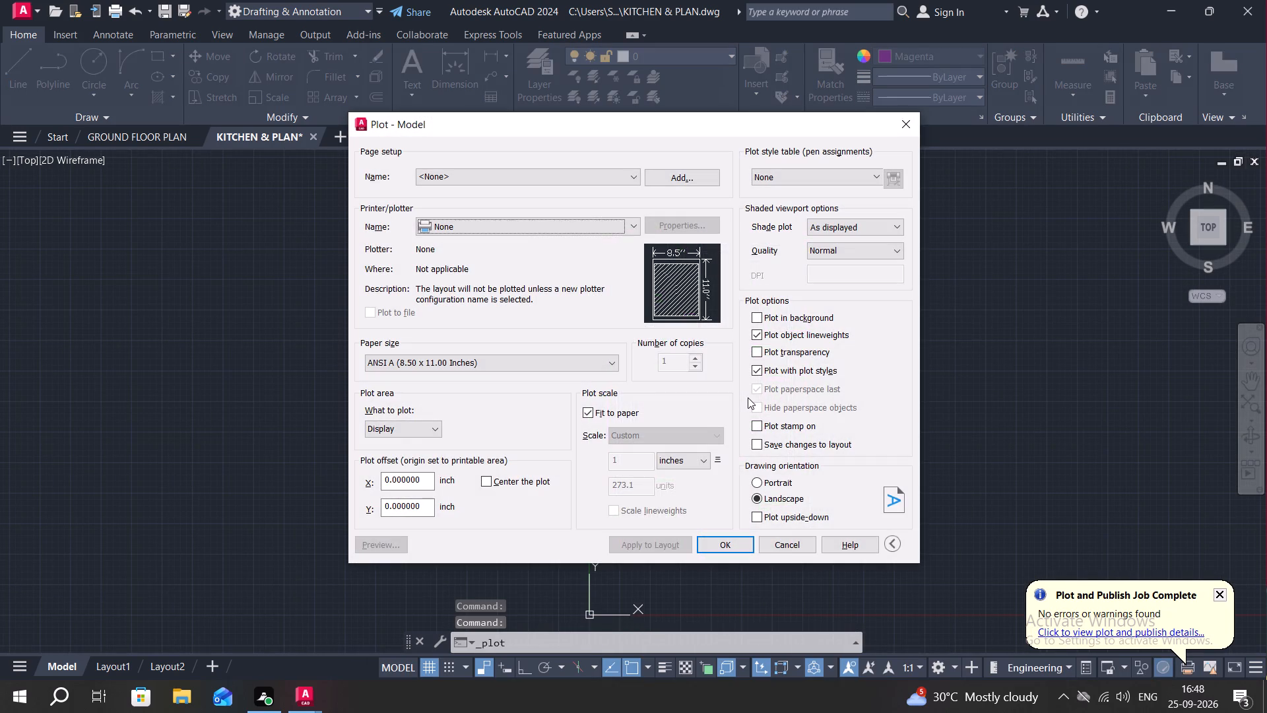
left_click(585, 228)
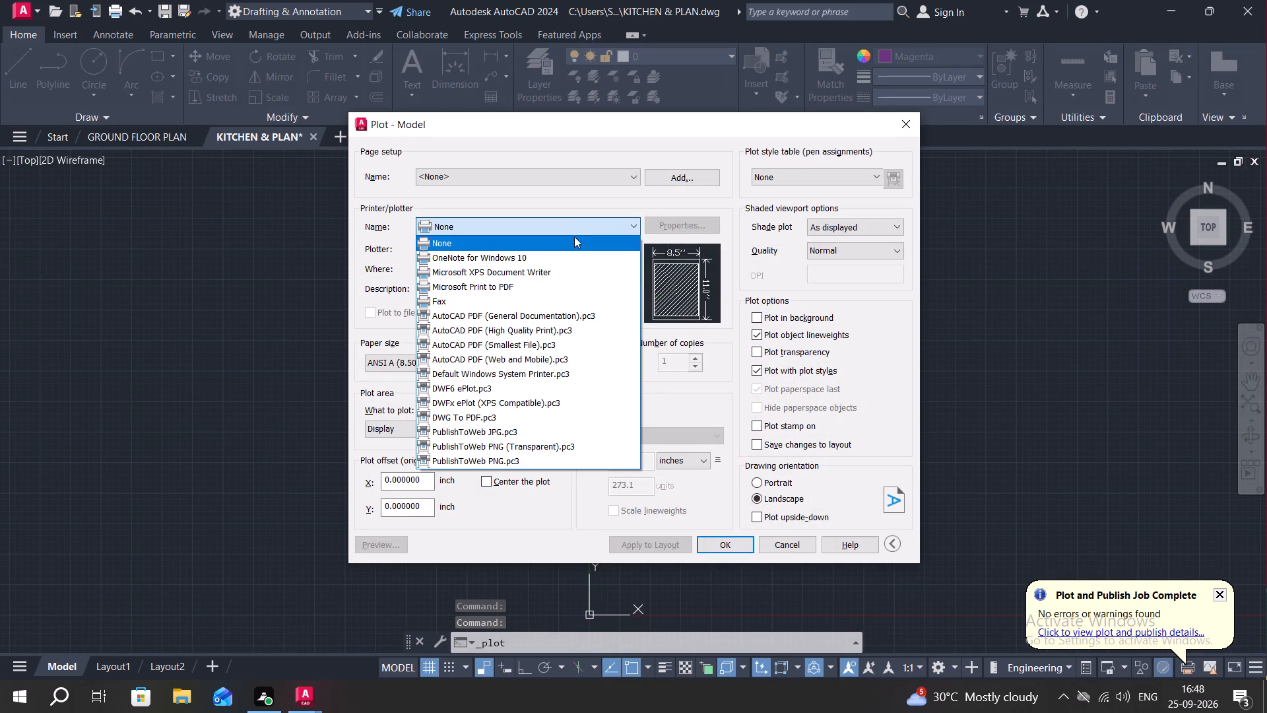
left_click(486, 416)
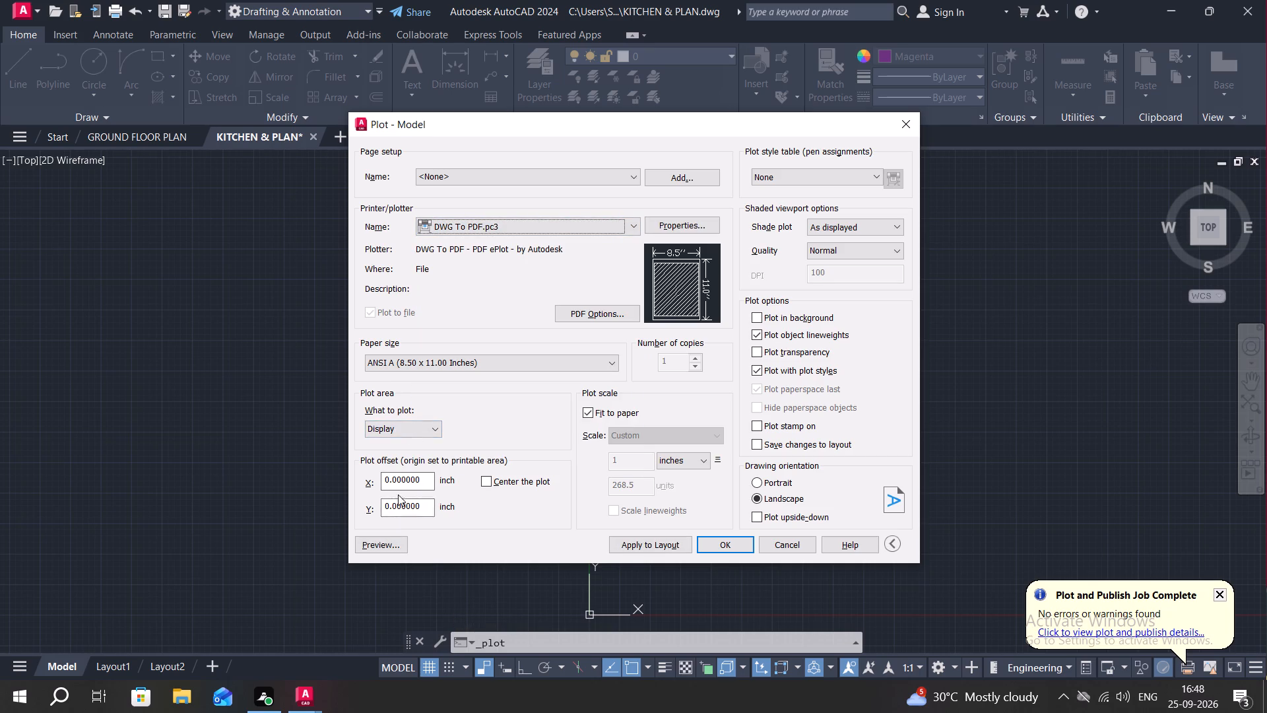
left_click(417, 434)
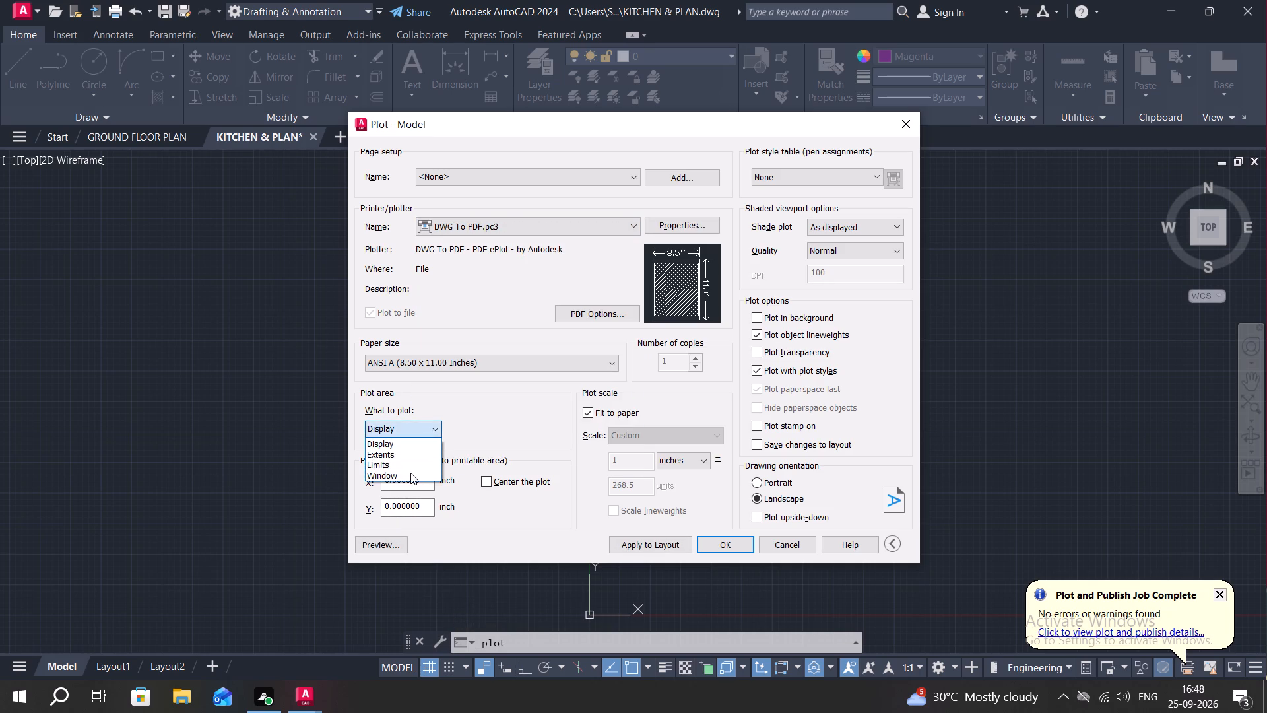
left_click(410, 473)
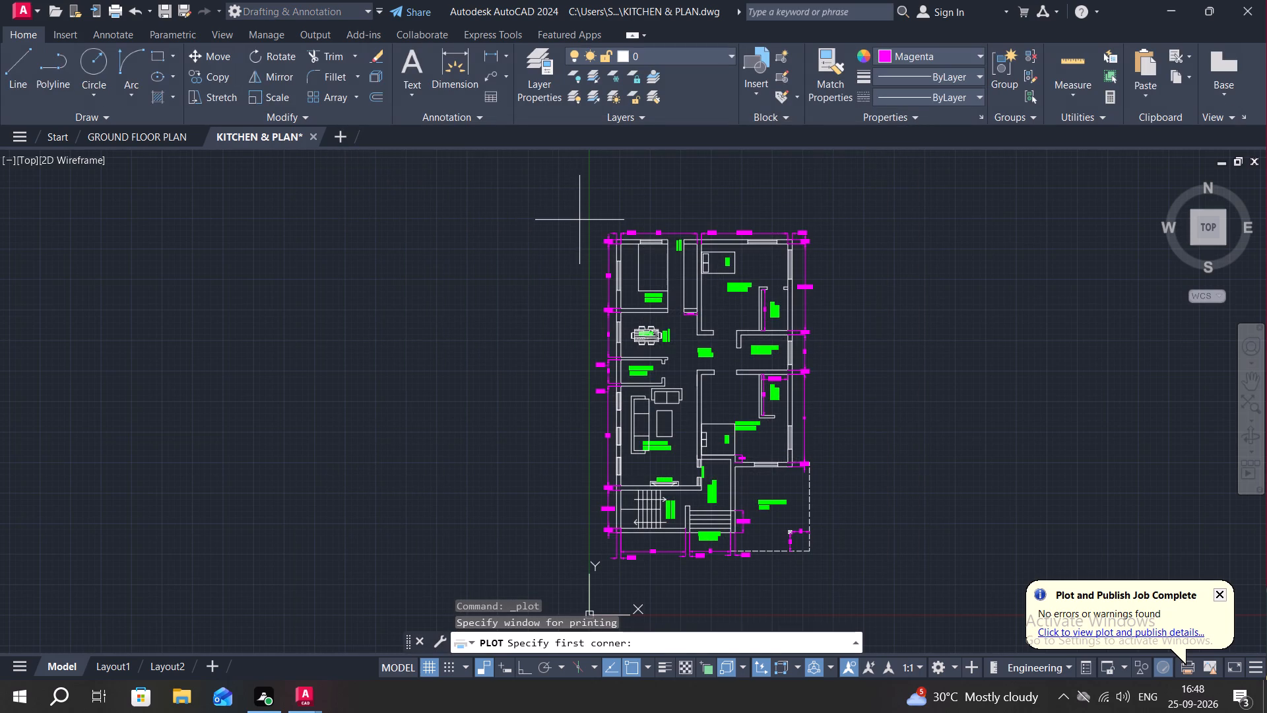
left_click(579, 220)
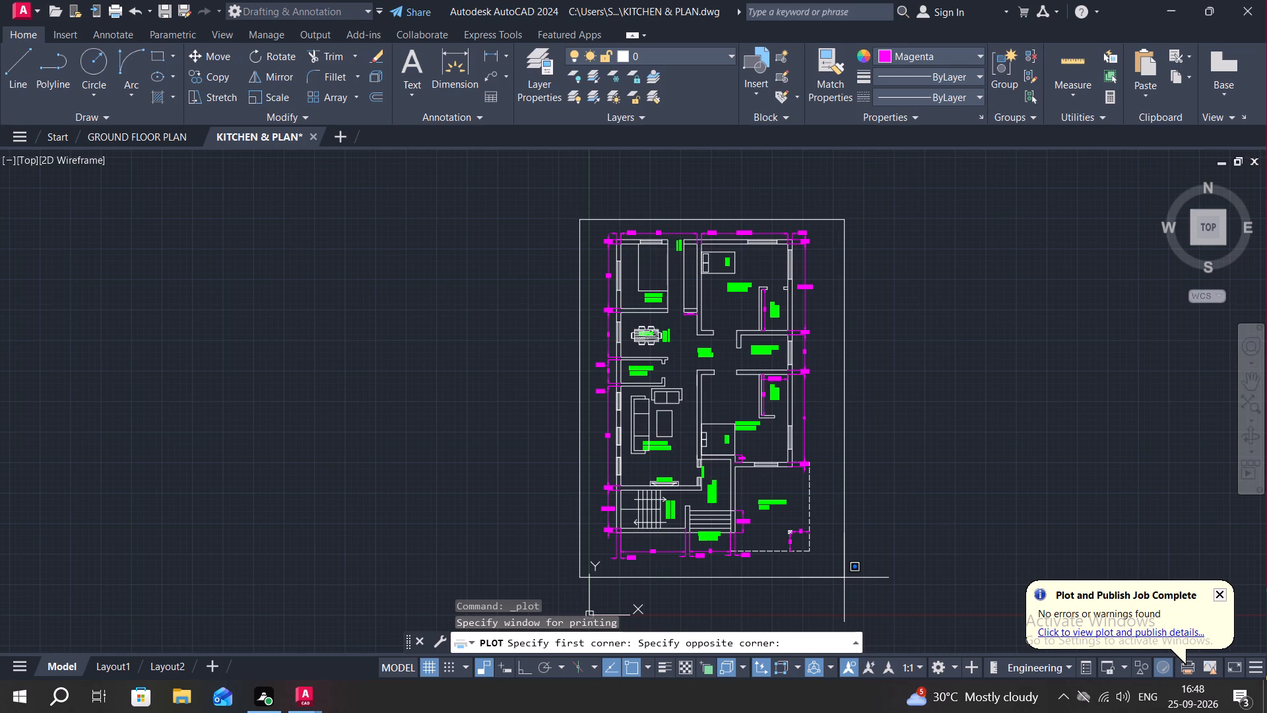
left_click(844, 579)
left_click(734, 541)
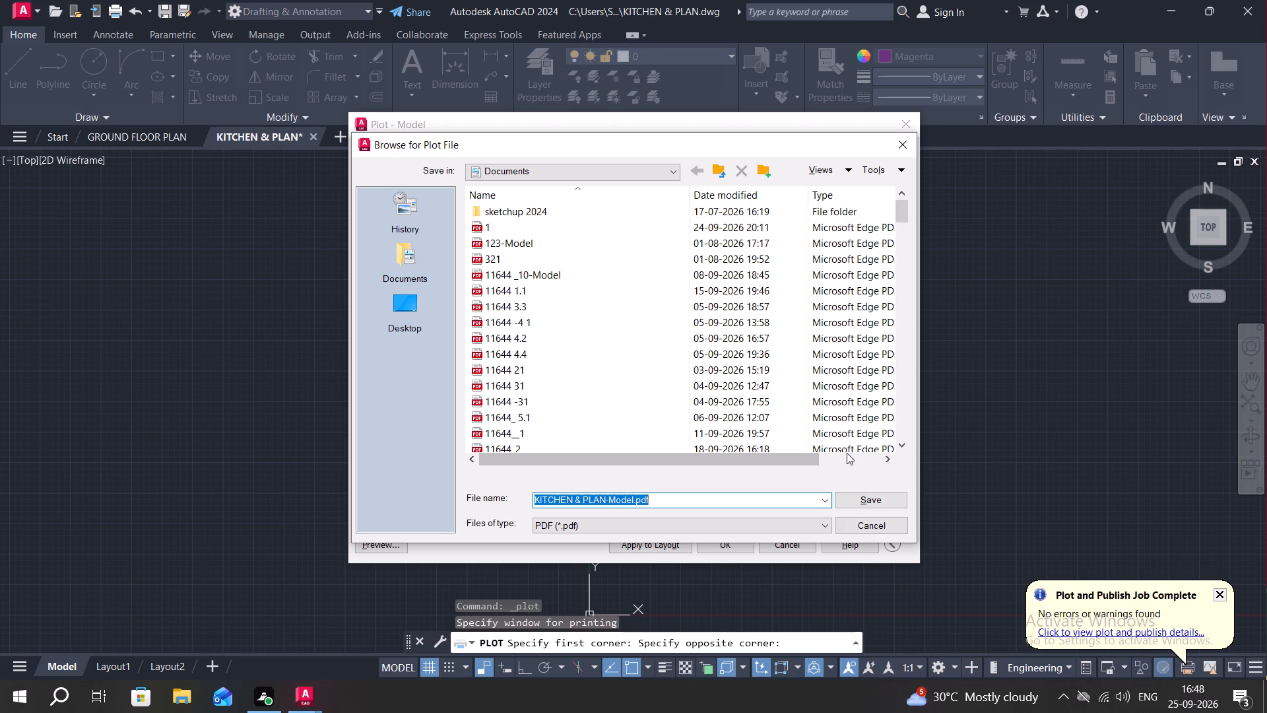
left_click(862, 500)
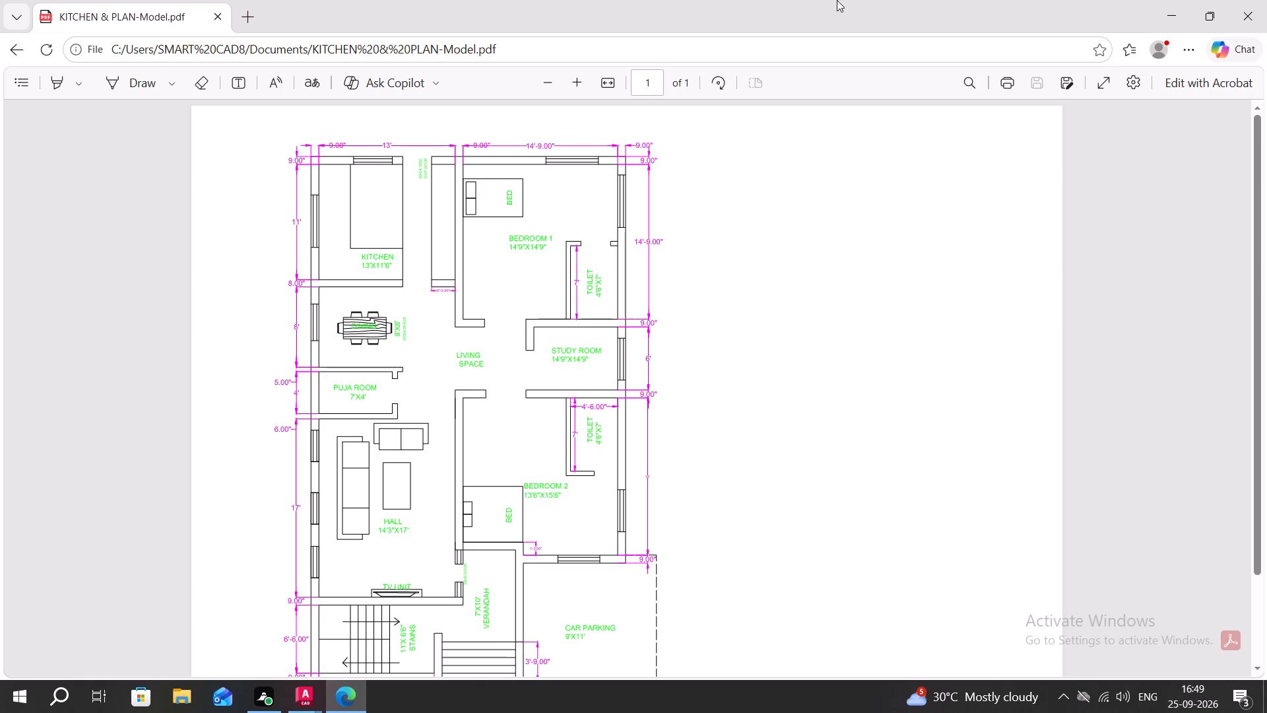
Save a copy of the plotted PDF to the Desktop as KITCHEN & PLAN-Model.
left_click(1068, 77)
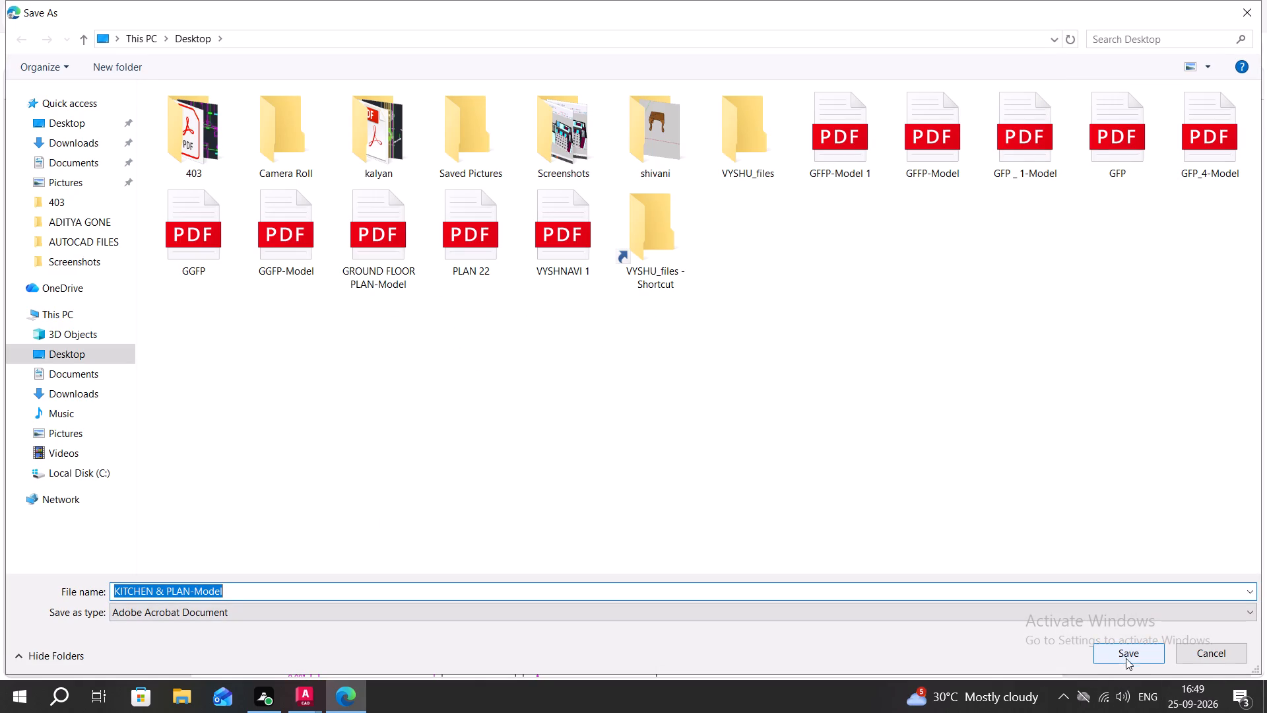
left_click(1124, 651)
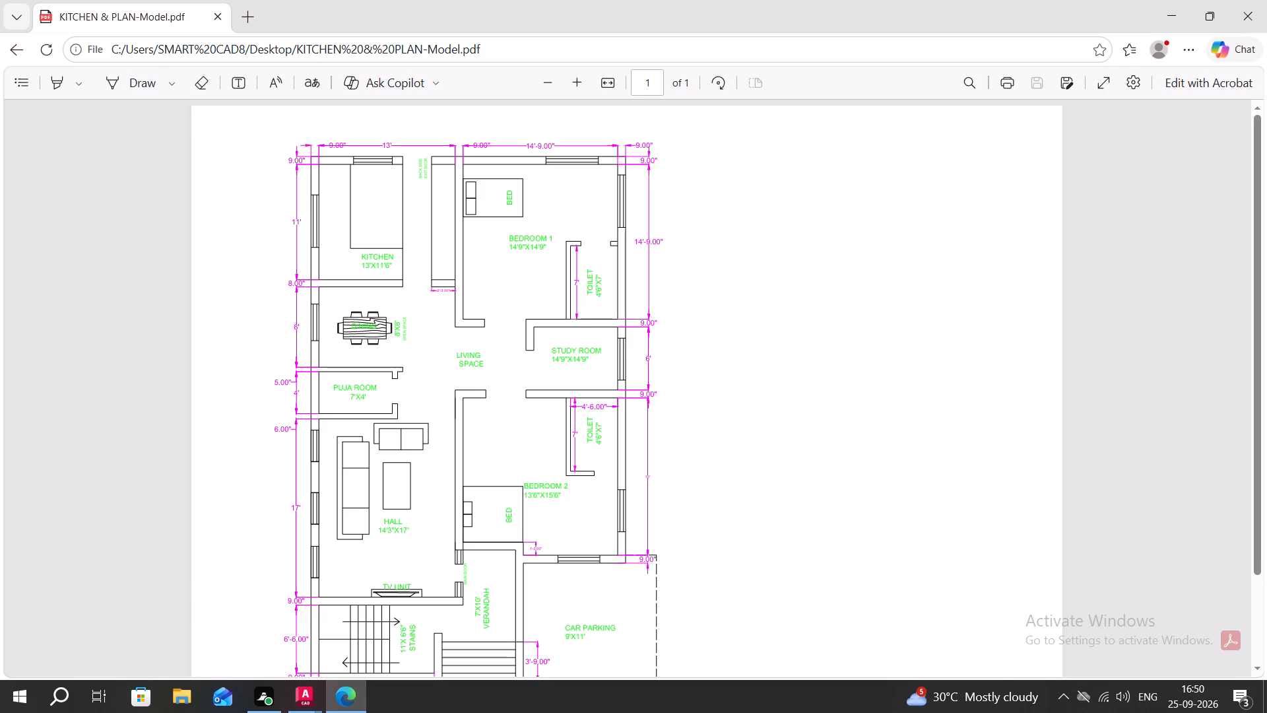
Switch back to the KITCHEN & PLAN drawing in AutoCAD and save it over the existing KITCHEN & PLAN.dwg in Documents.
scroll(774, 398, "down", 3)
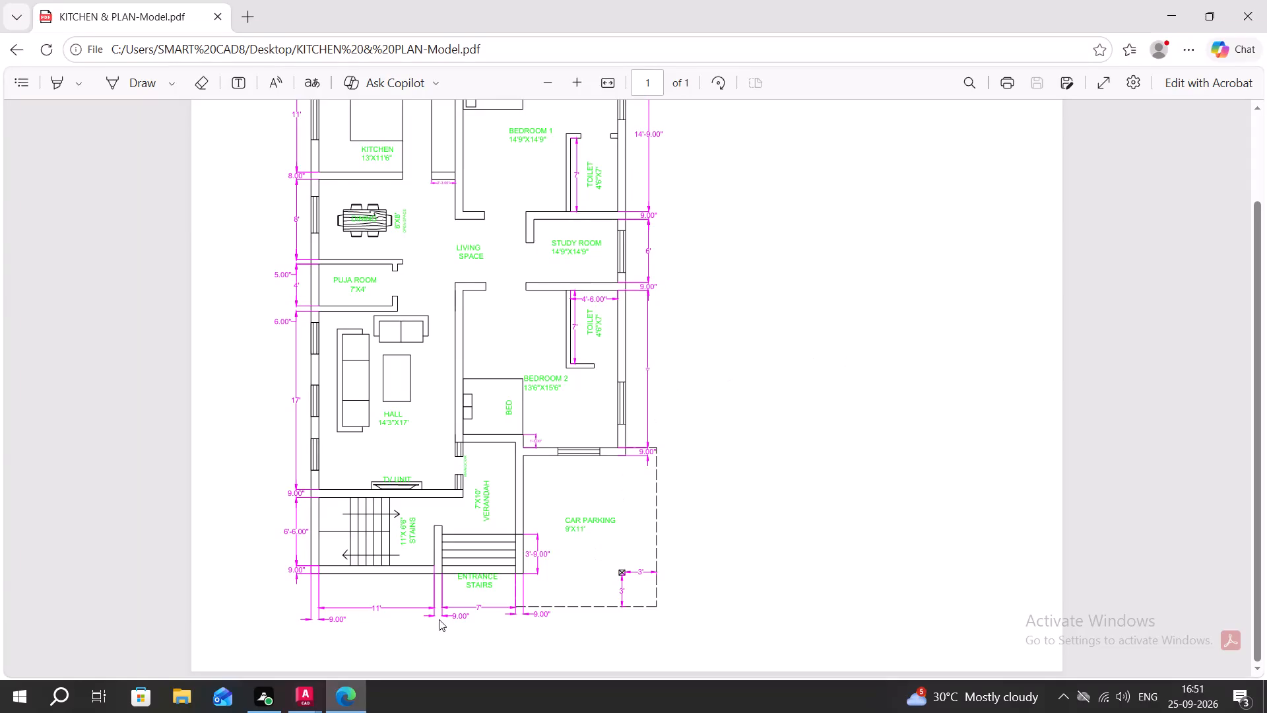
left_click(304, 702)
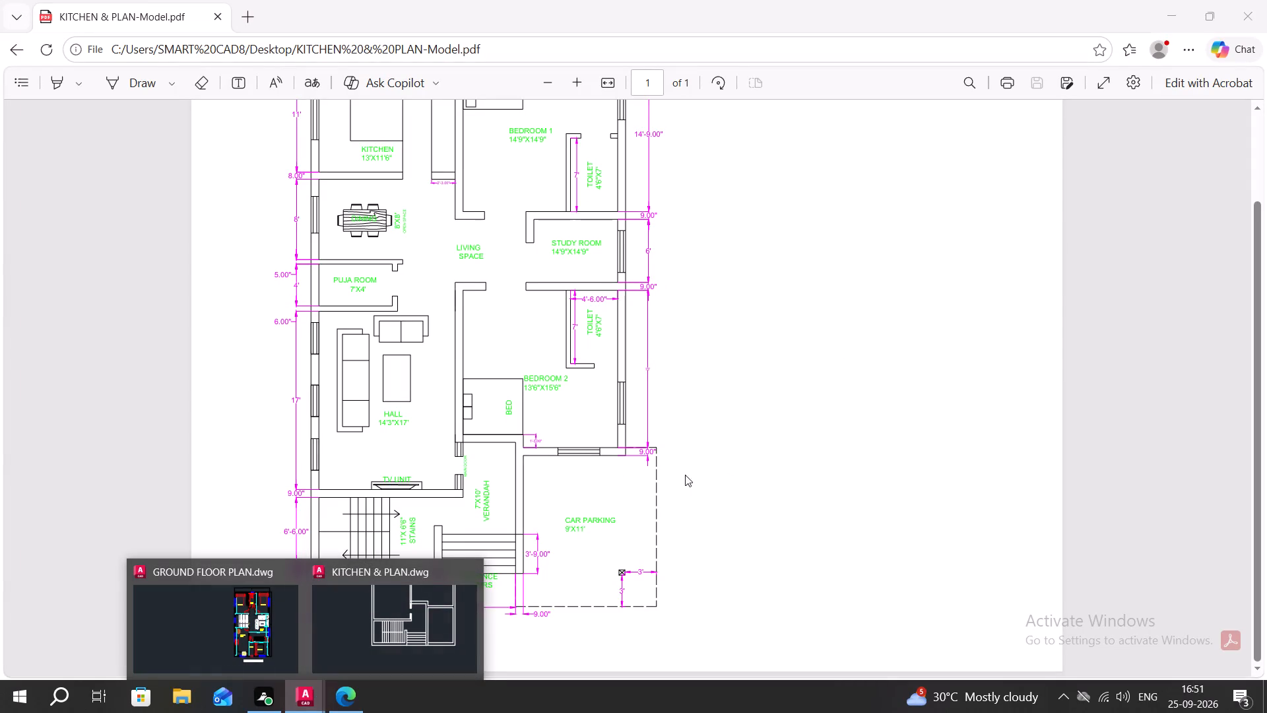
left_click(375, 622)
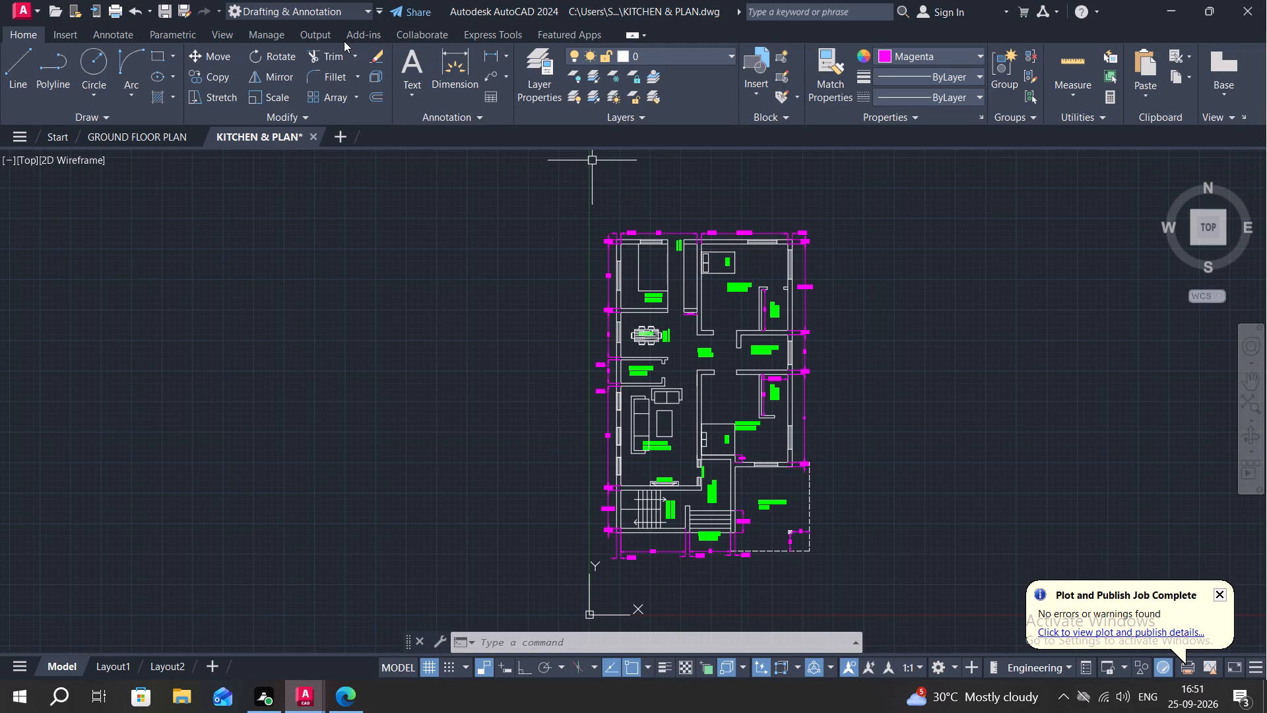
left_click(185, 8)
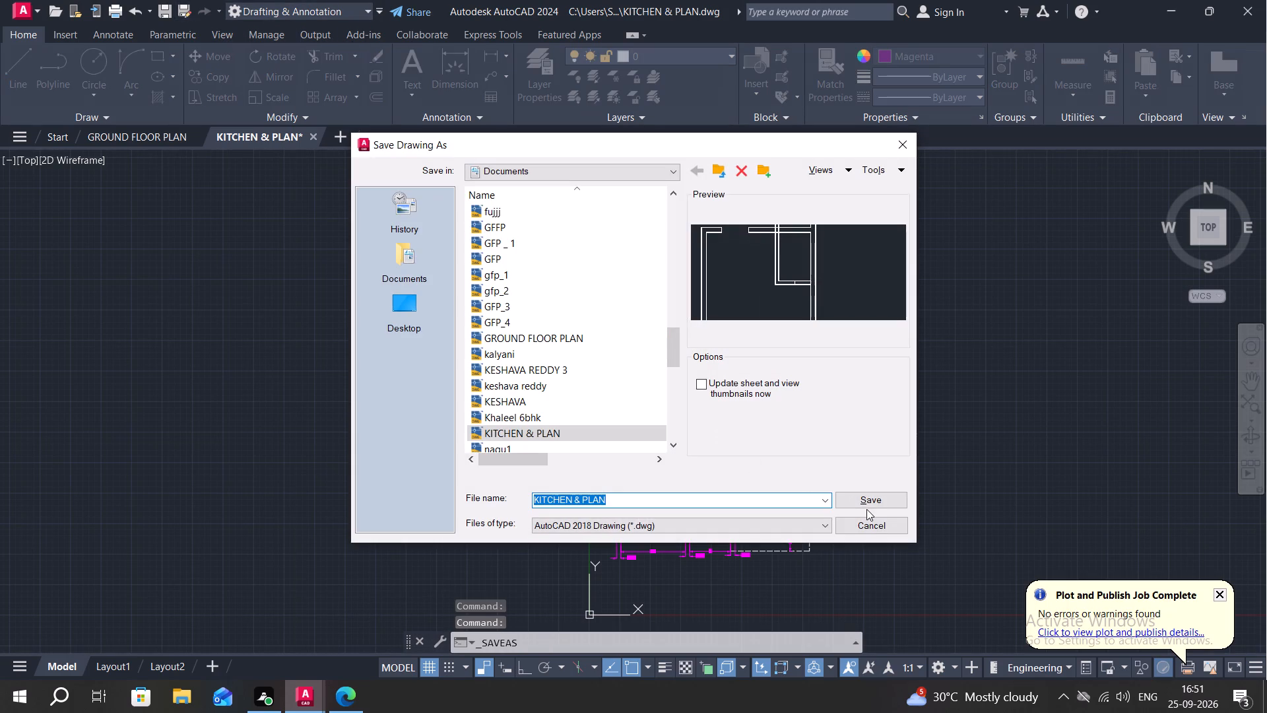
left_click(870, 500)
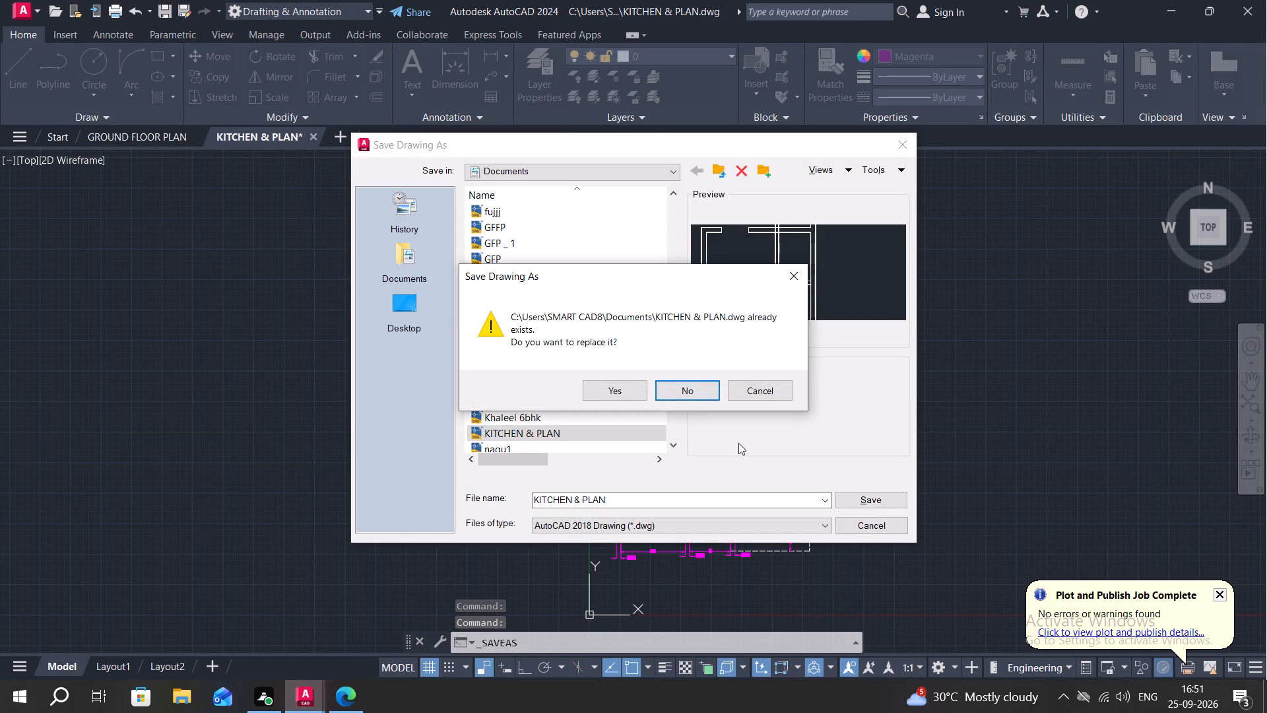
left_click(625, 391)
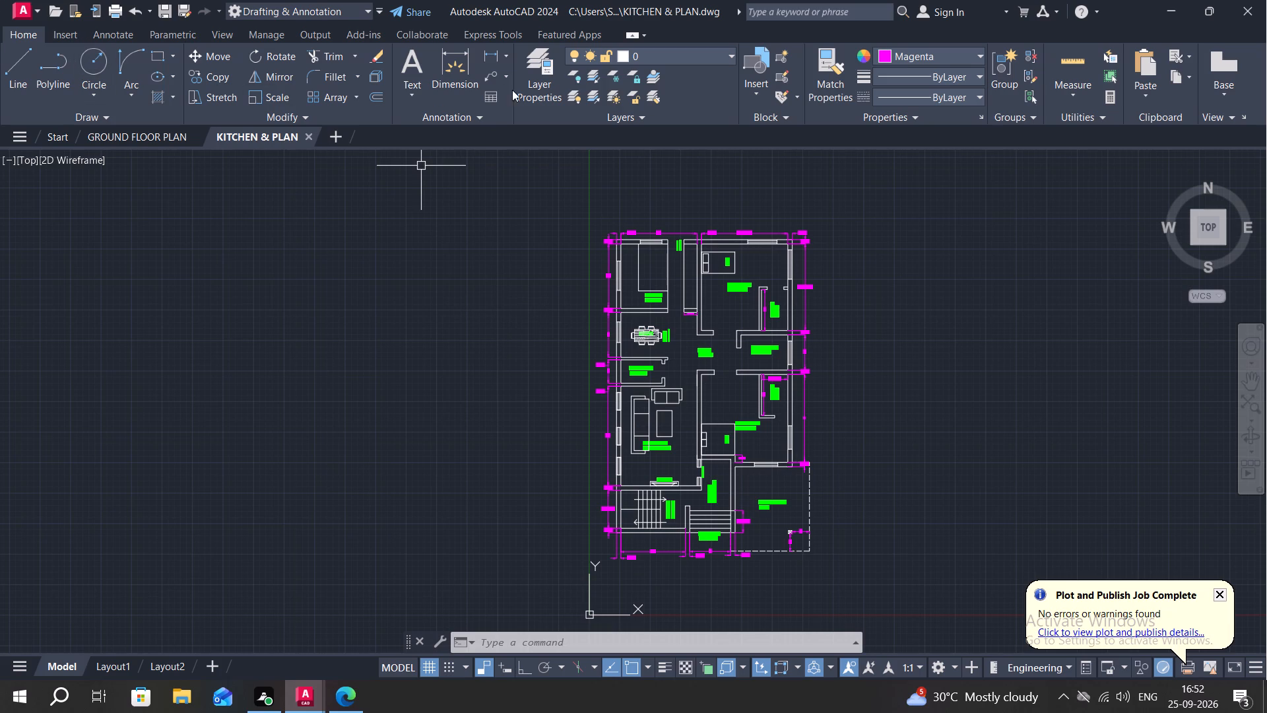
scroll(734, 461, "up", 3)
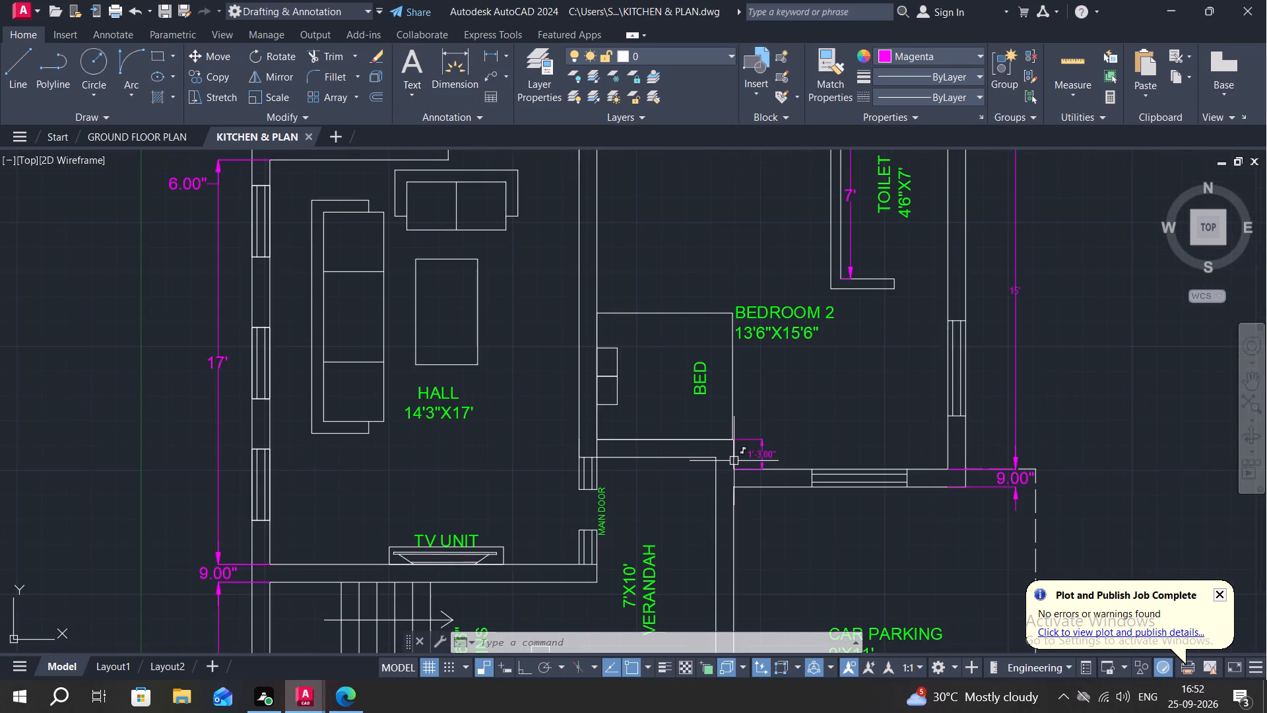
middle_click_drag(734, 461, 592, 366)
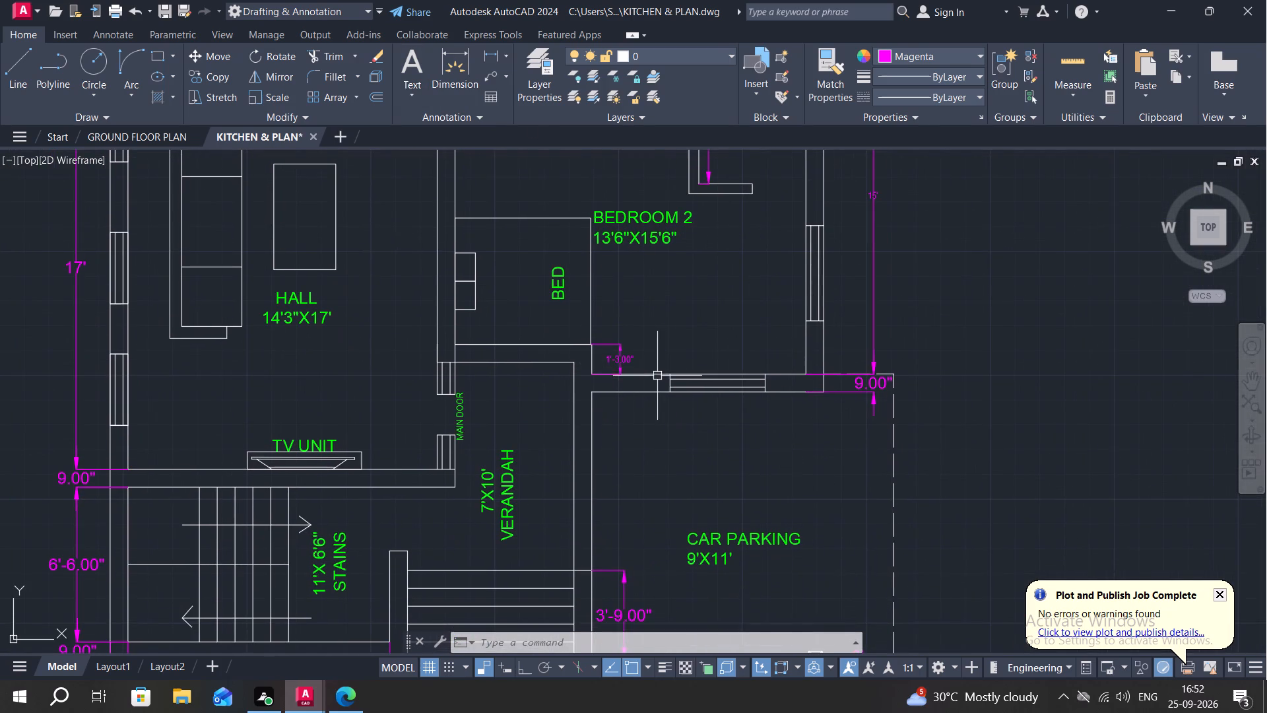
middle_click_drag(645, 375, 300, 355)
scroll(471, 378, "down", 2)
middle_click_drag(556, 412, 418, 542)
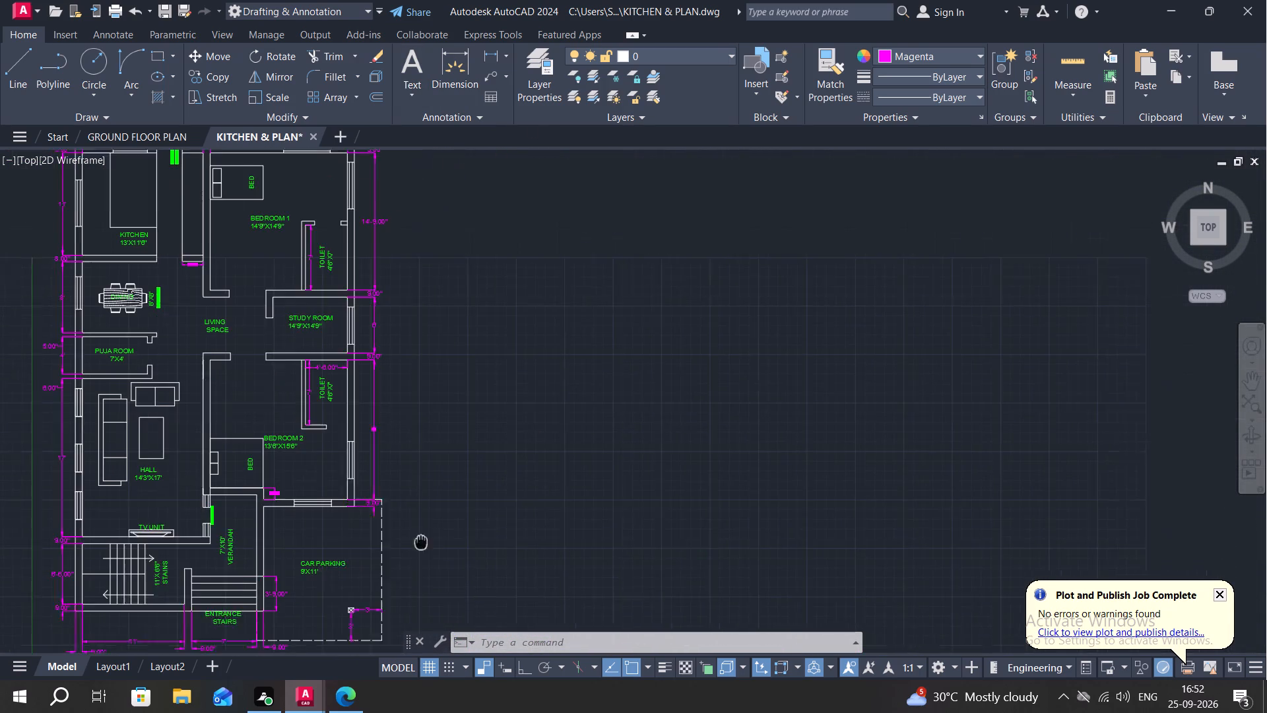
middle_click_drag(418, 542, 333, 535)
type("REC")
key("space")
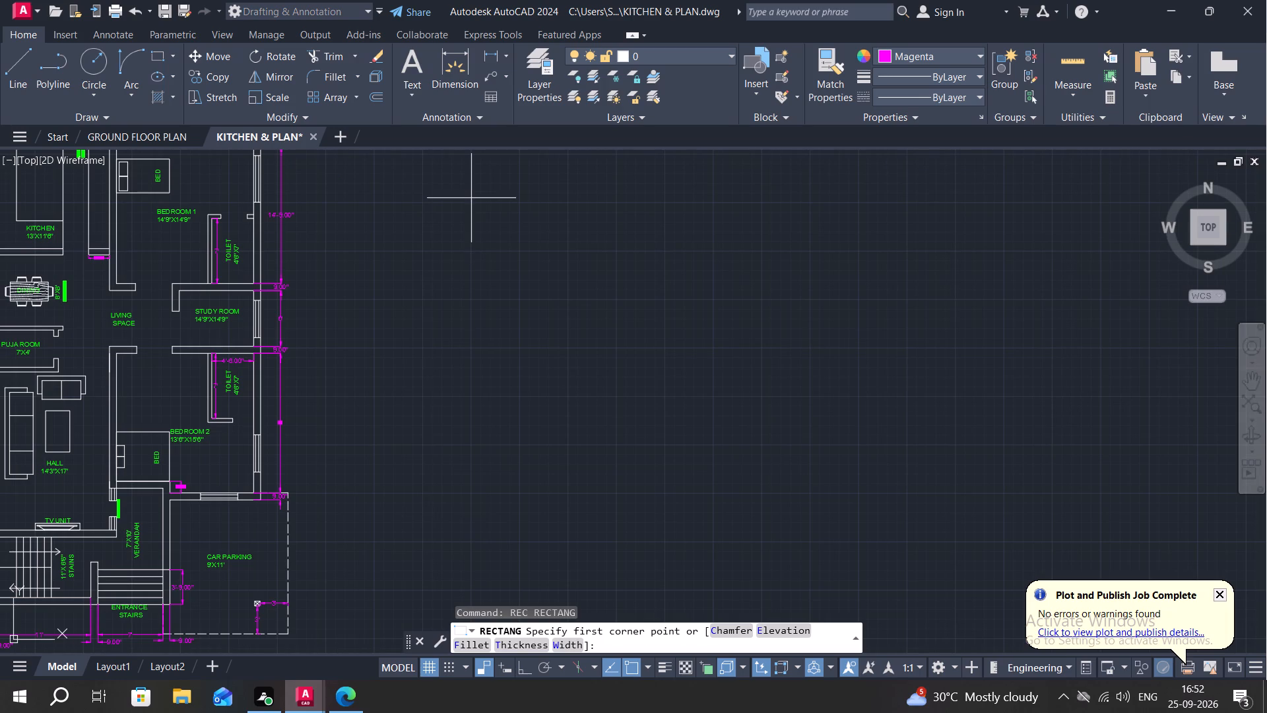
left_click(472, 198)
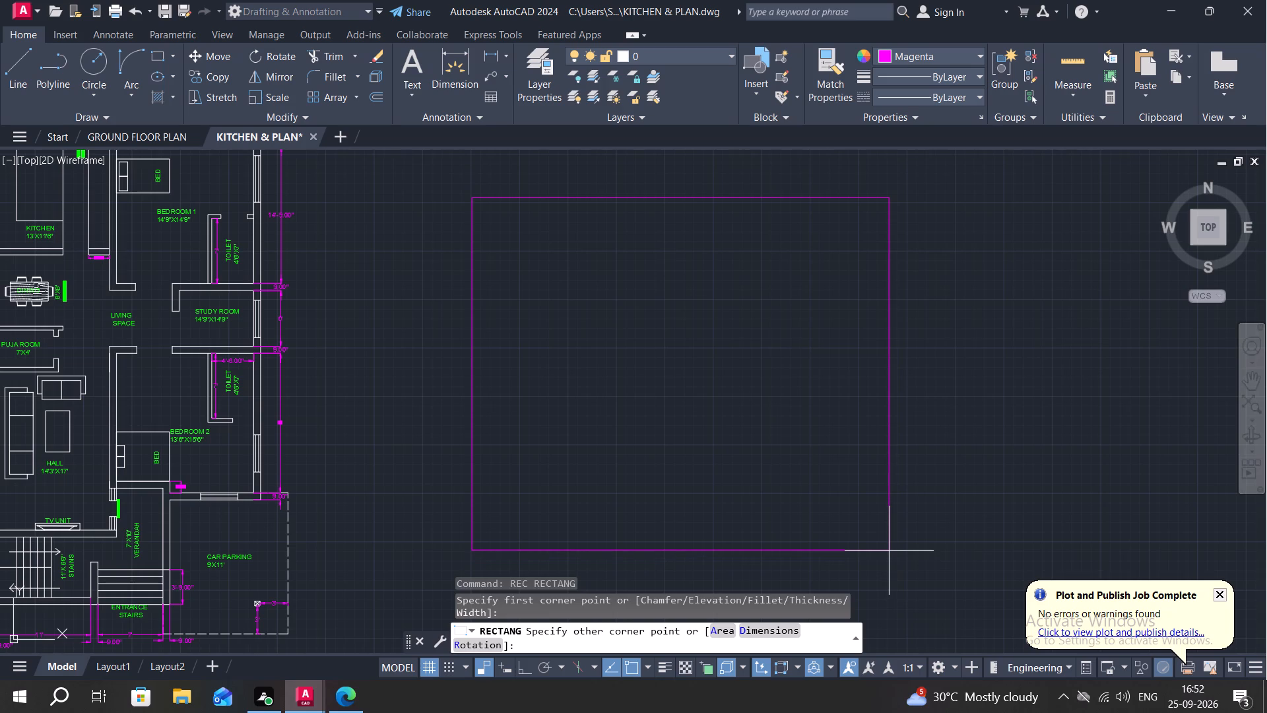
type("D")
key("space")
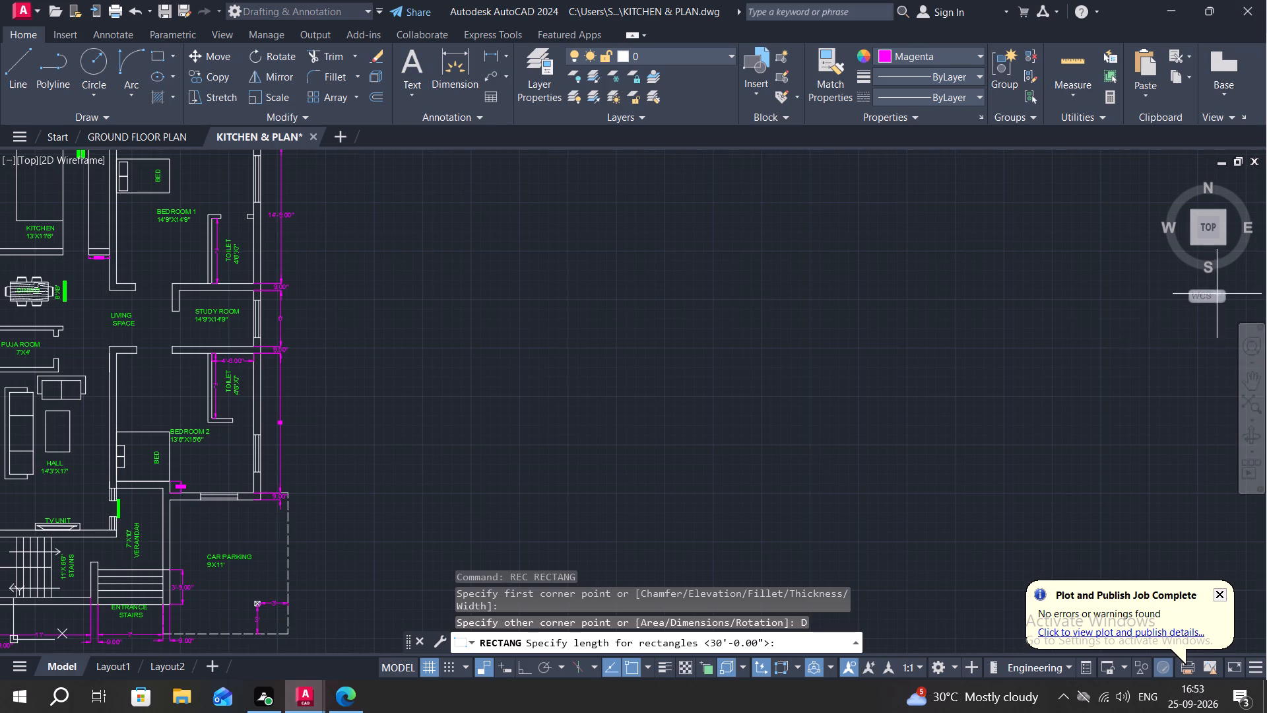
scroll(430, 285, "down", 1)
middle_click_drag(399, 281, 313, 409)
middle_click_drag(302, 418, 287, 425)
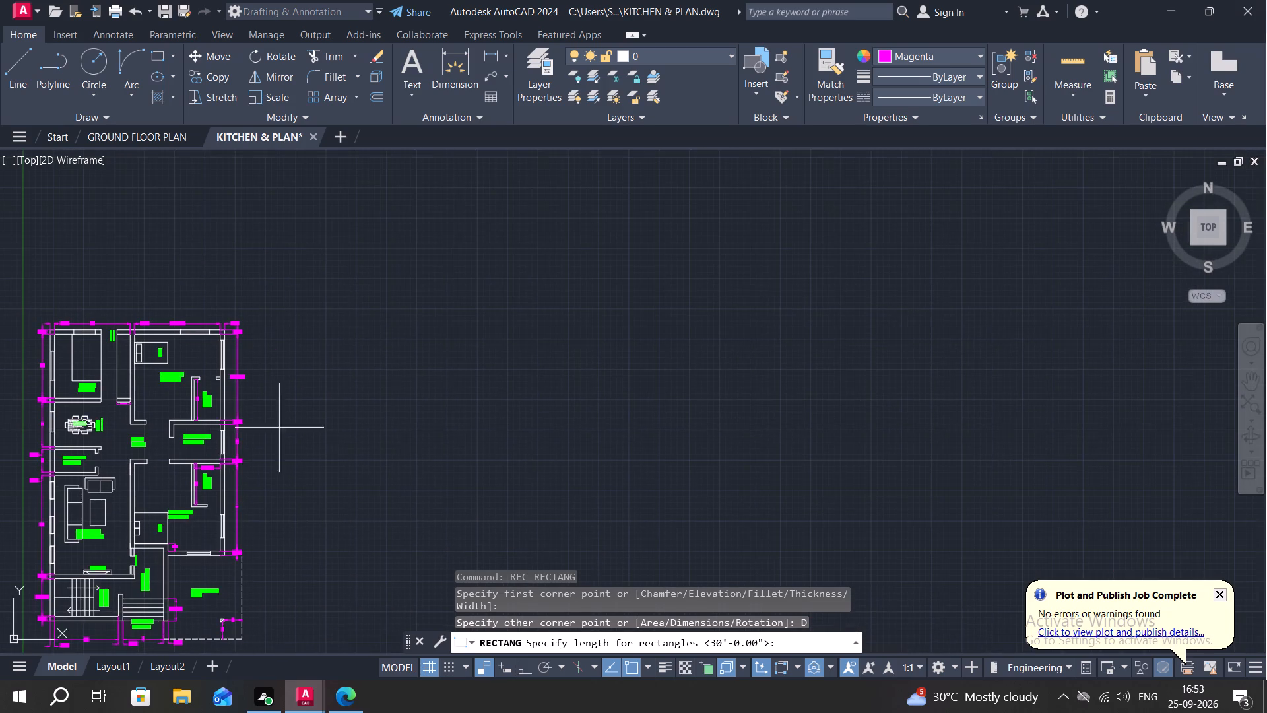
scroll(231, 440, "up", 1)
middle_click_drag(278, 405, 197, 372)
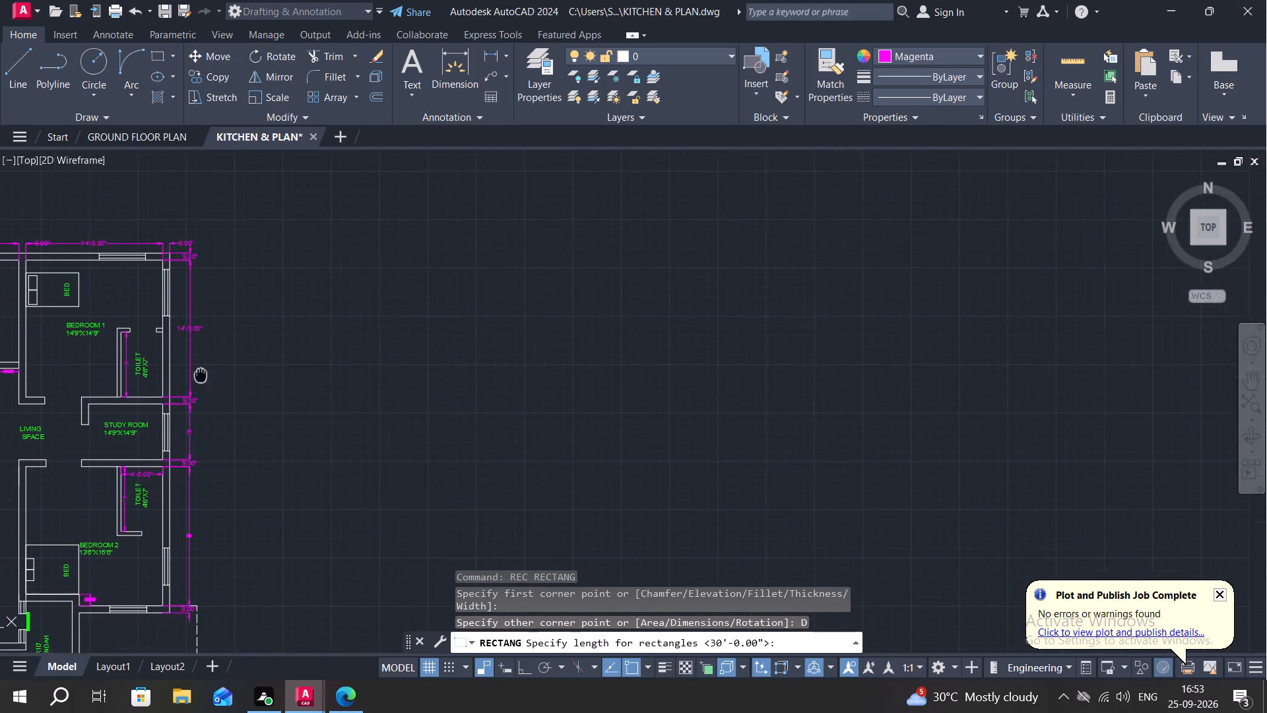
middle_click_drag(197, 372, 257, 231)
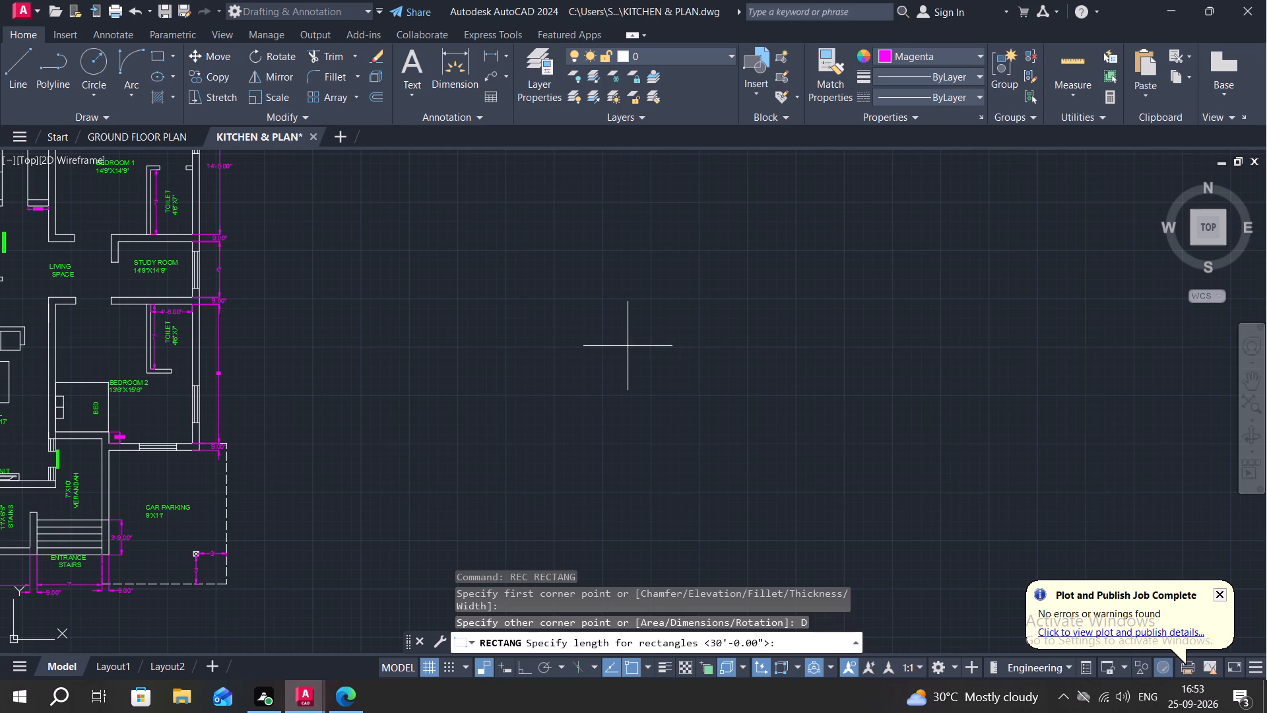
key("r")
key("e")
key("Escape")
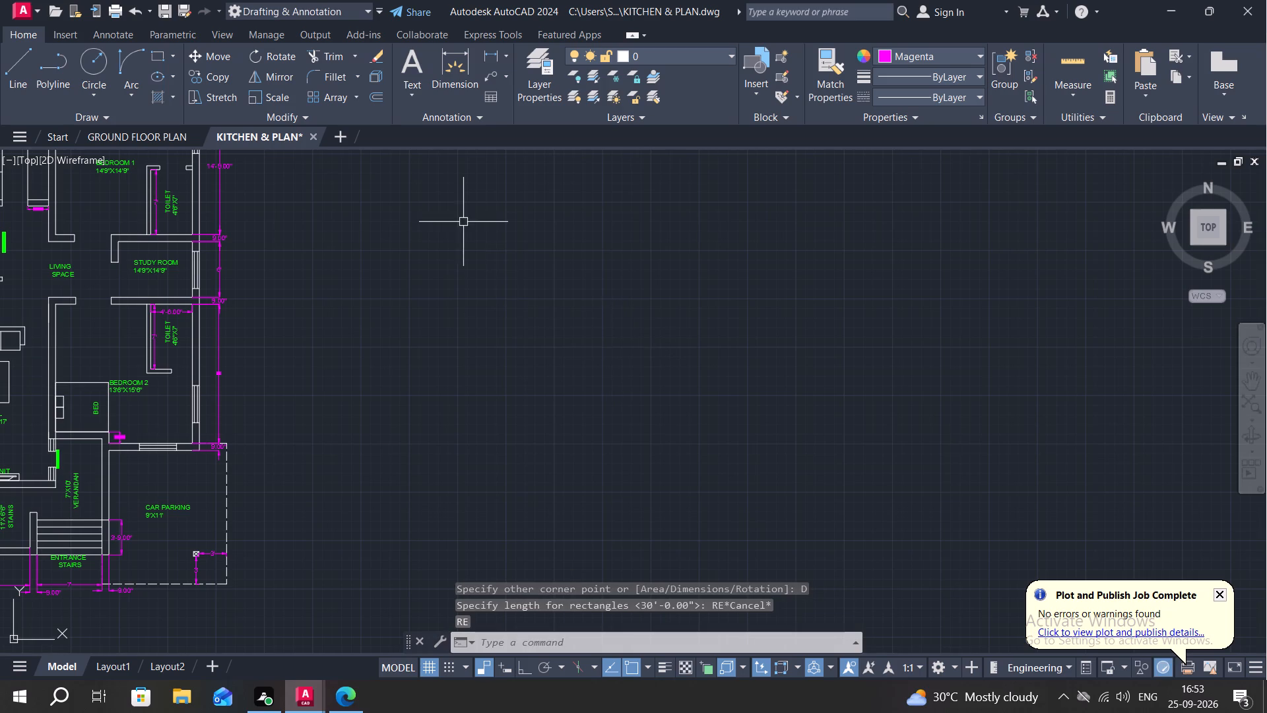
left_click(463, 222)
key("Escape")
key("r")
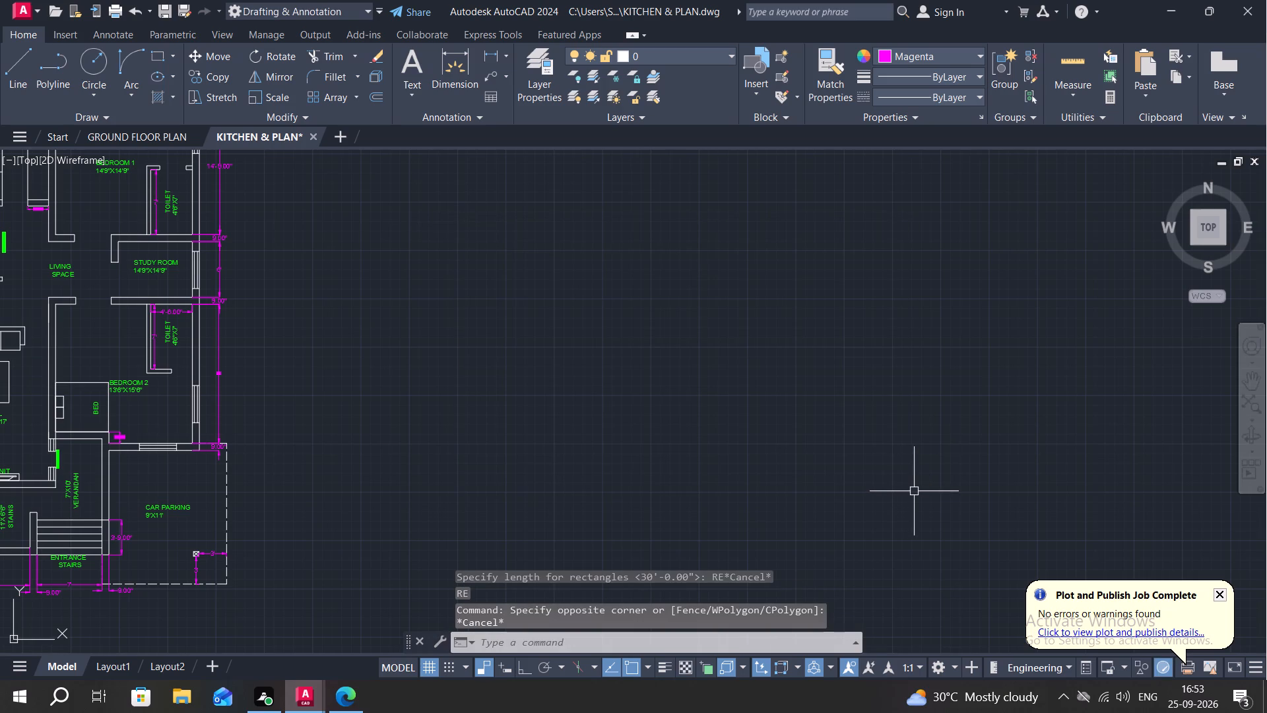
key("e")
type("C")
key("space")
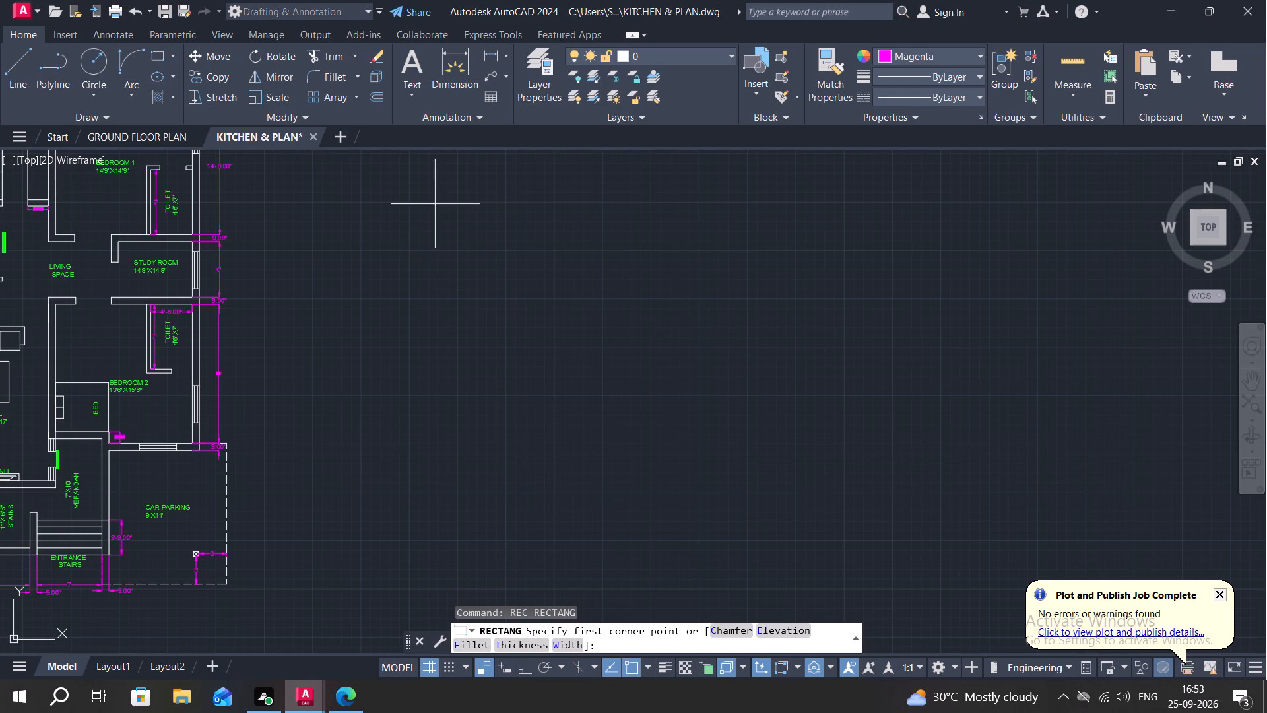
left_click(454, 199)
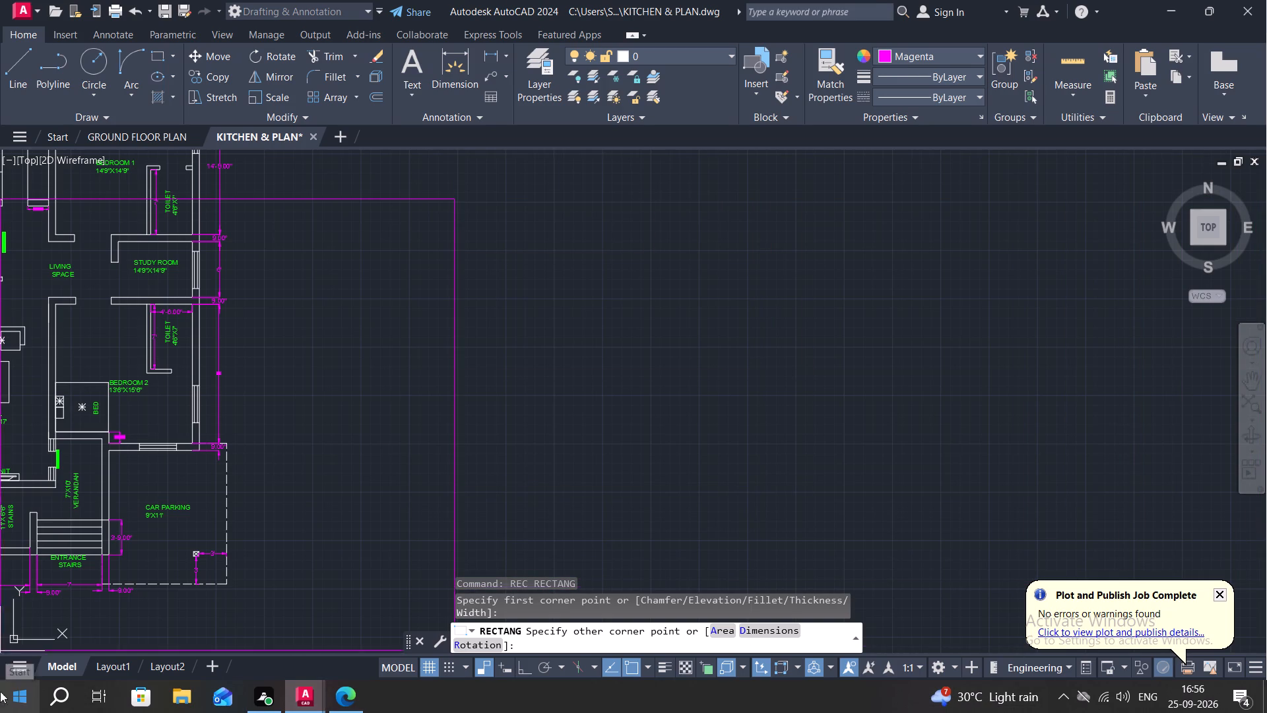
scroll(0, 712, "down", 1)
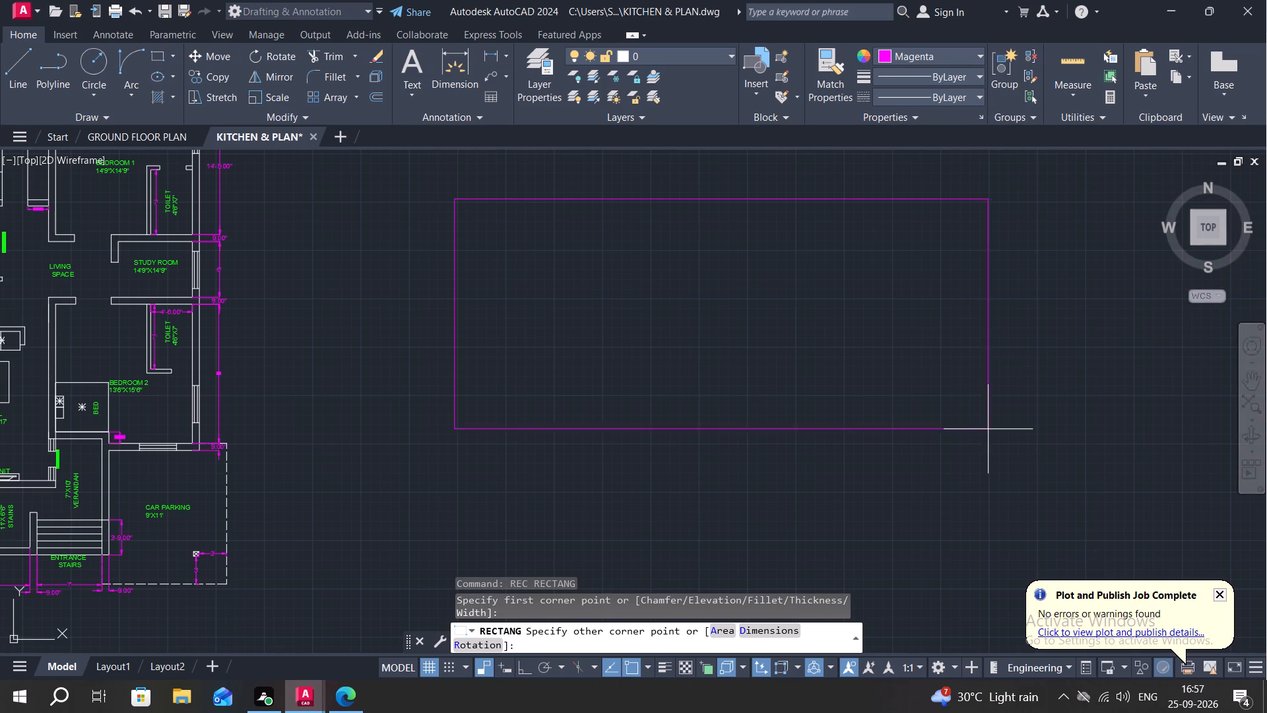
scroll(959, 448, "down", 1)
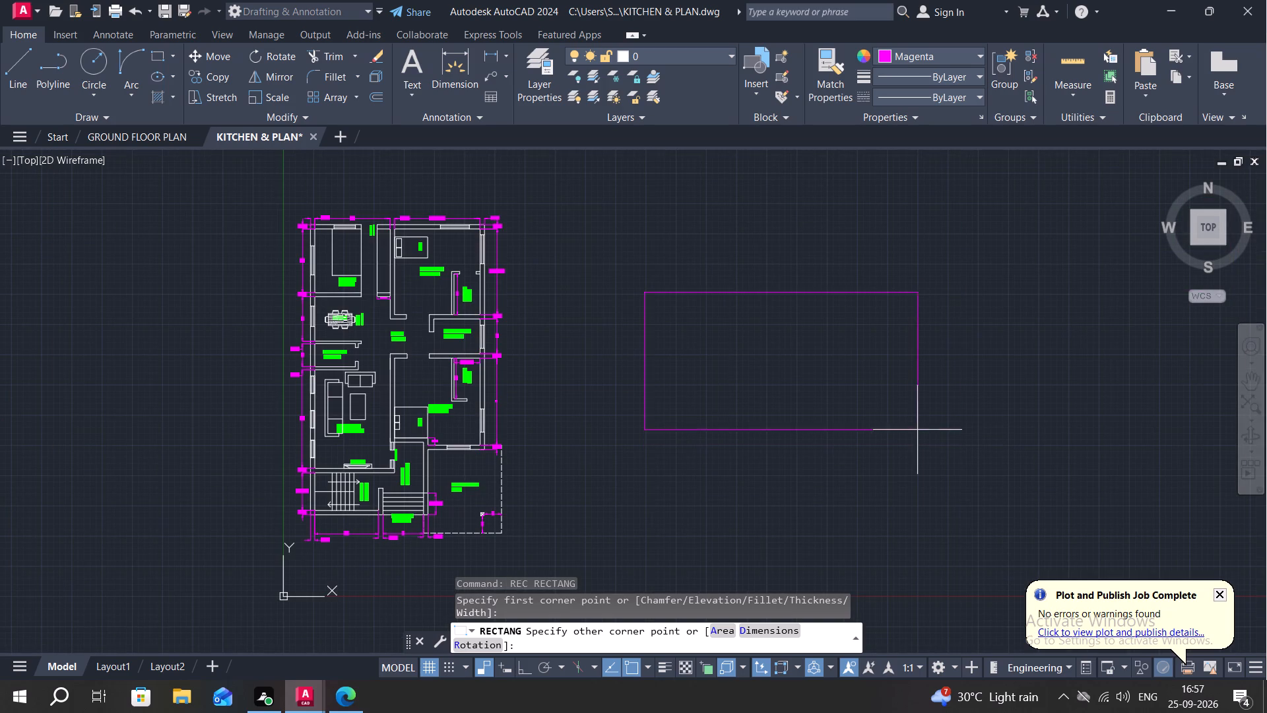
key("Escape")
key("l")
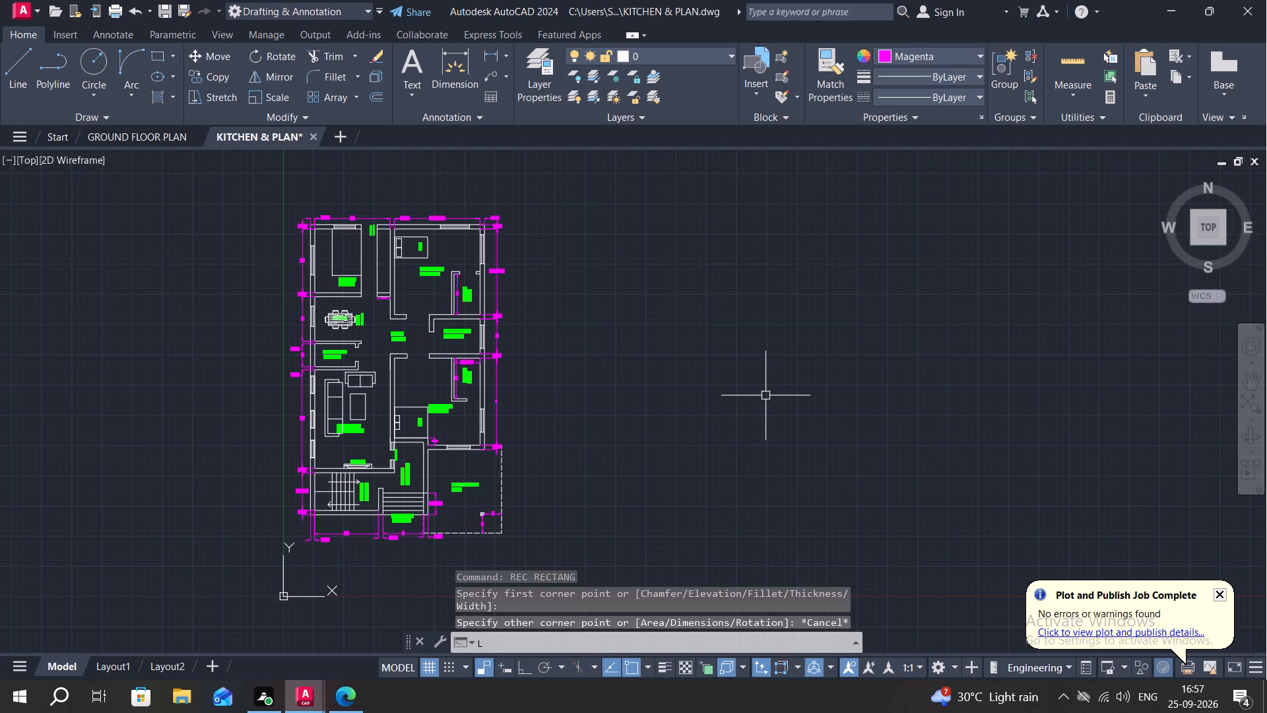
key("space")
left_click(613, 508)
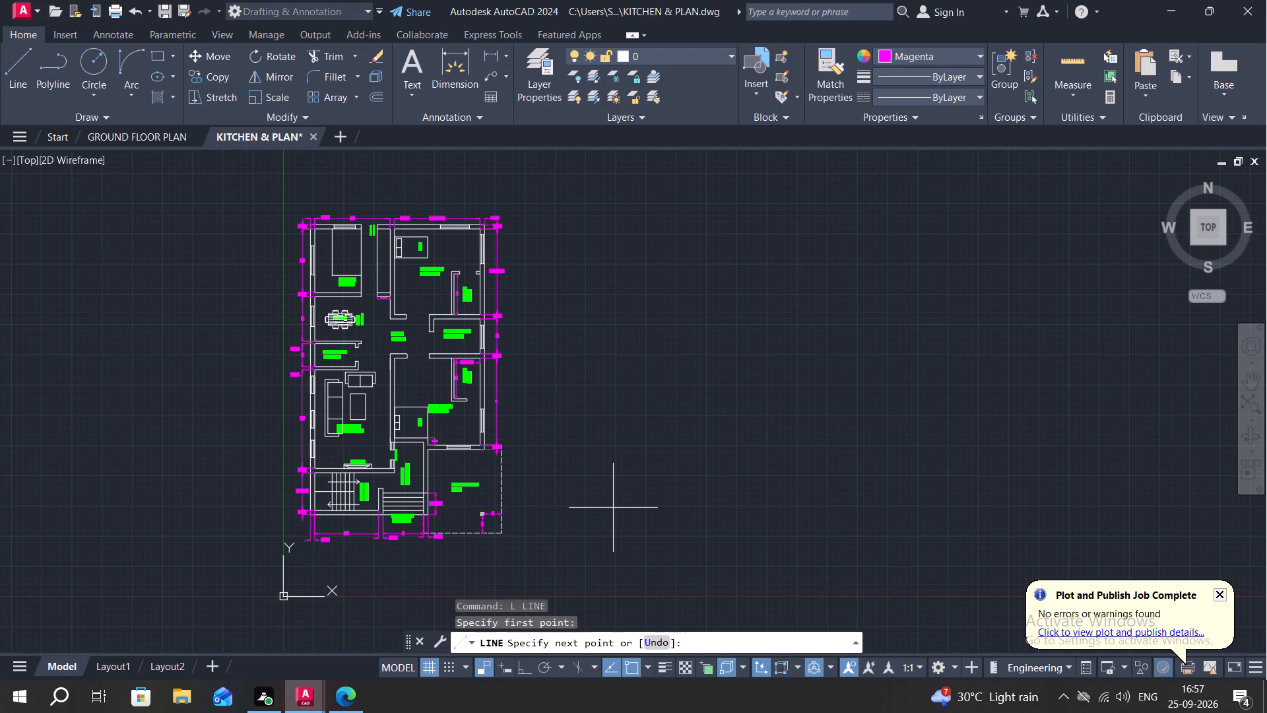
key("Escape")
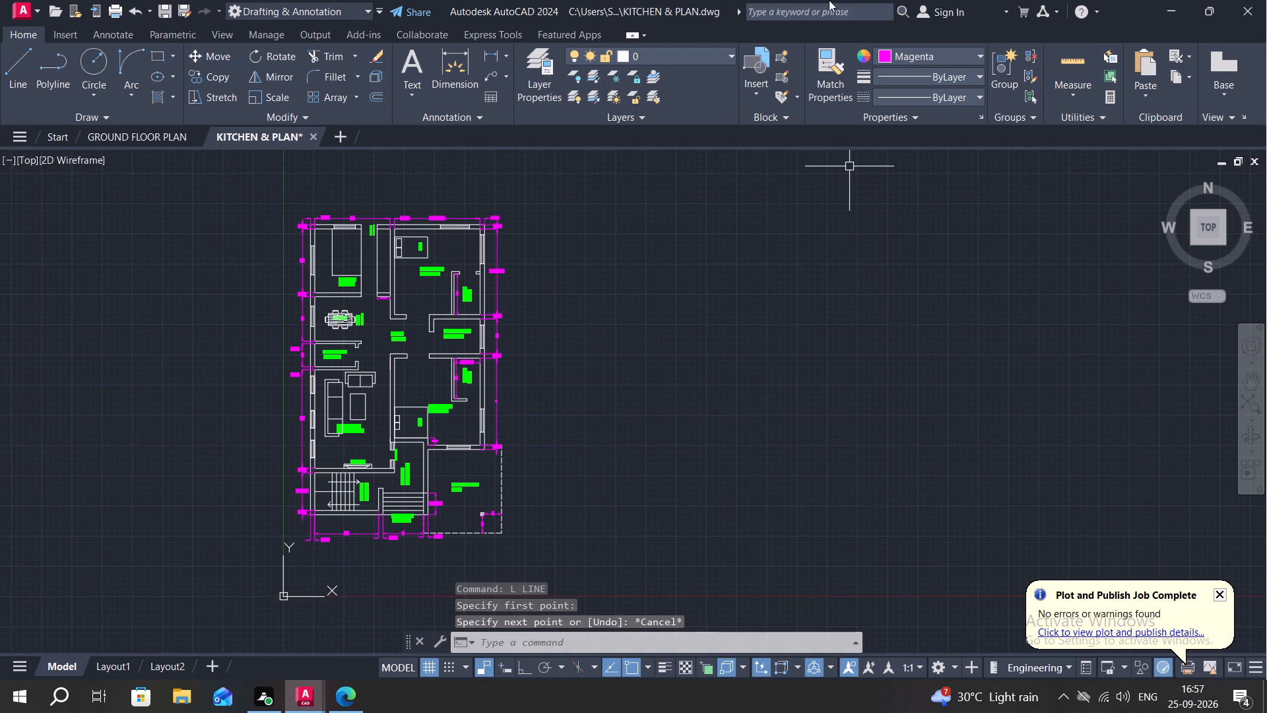
Set the current colour to white 255,255,255 and draw a horizontal line about 70 ft long beside the floor plan with Ortho on.
left_click(918, 52)
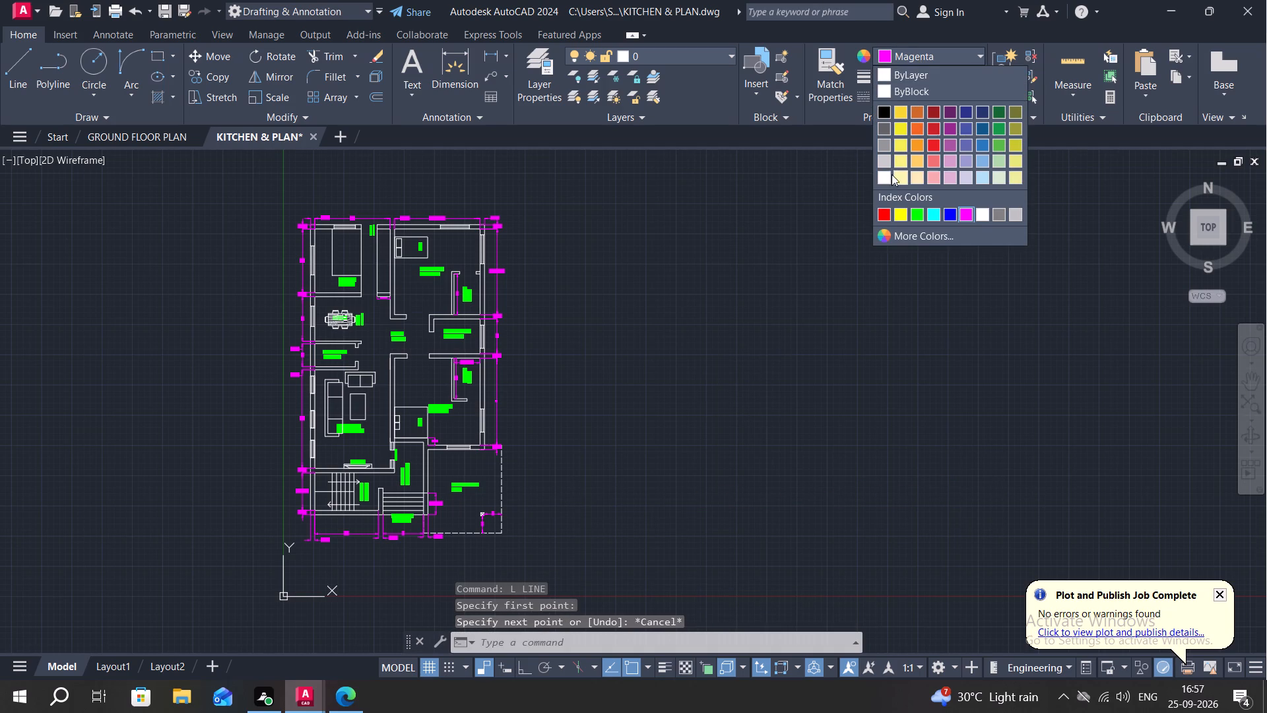
left_click(886, 178)
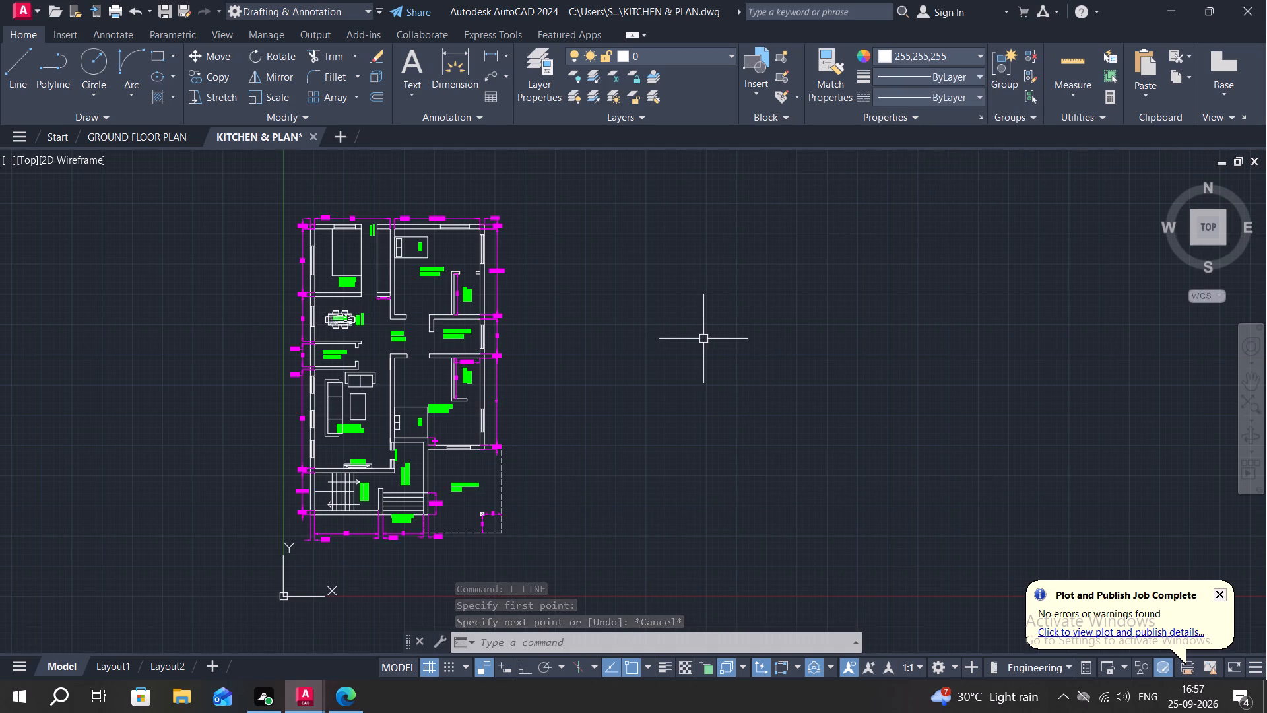
key("l")
key("space")
left_click(676, 444)
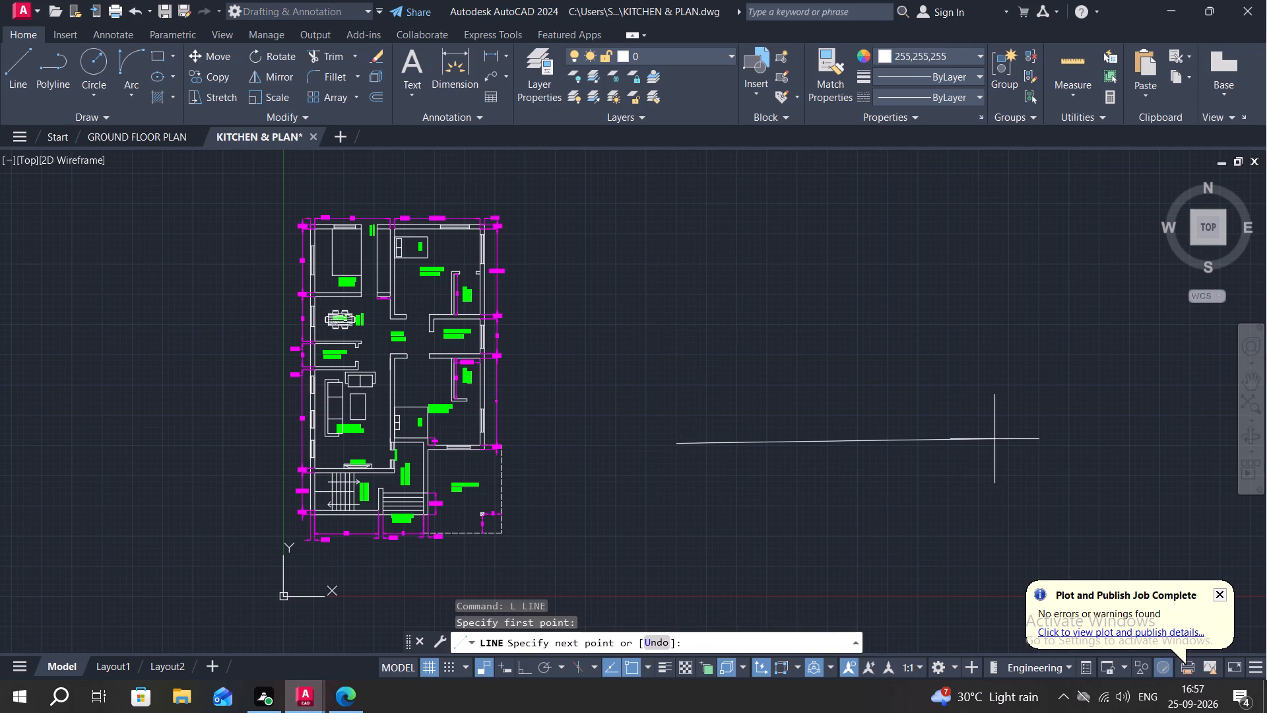
key("F8")
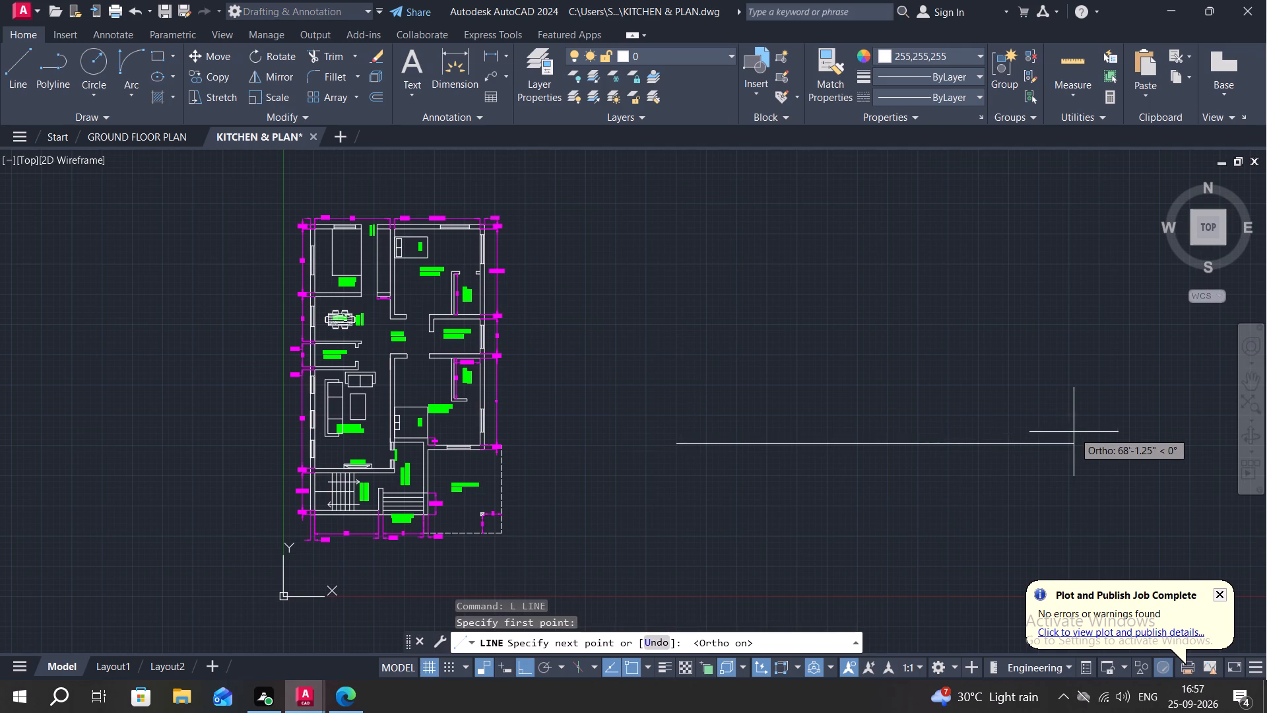
left_click(1086, 436)
key("Escape")
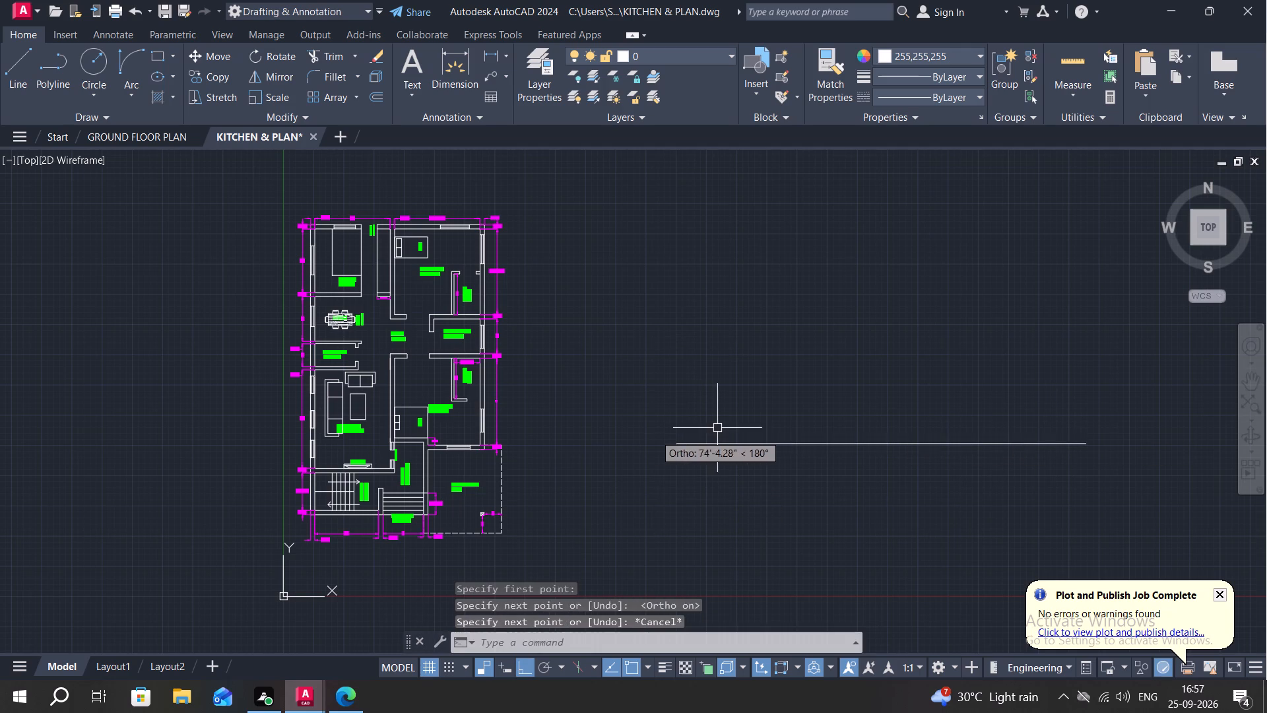
Draw a 10' vertical line upward from the left end of the long horizontal line.
key("l")
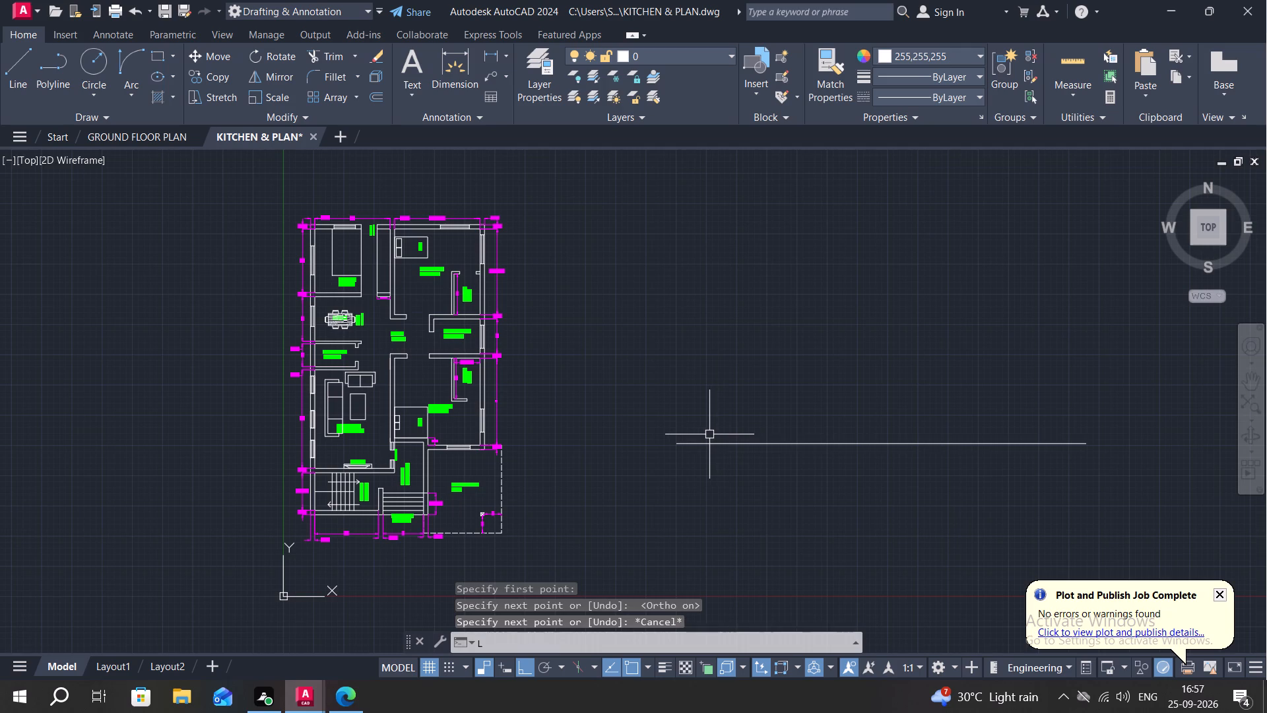
key("space")
left_click(676, 443)
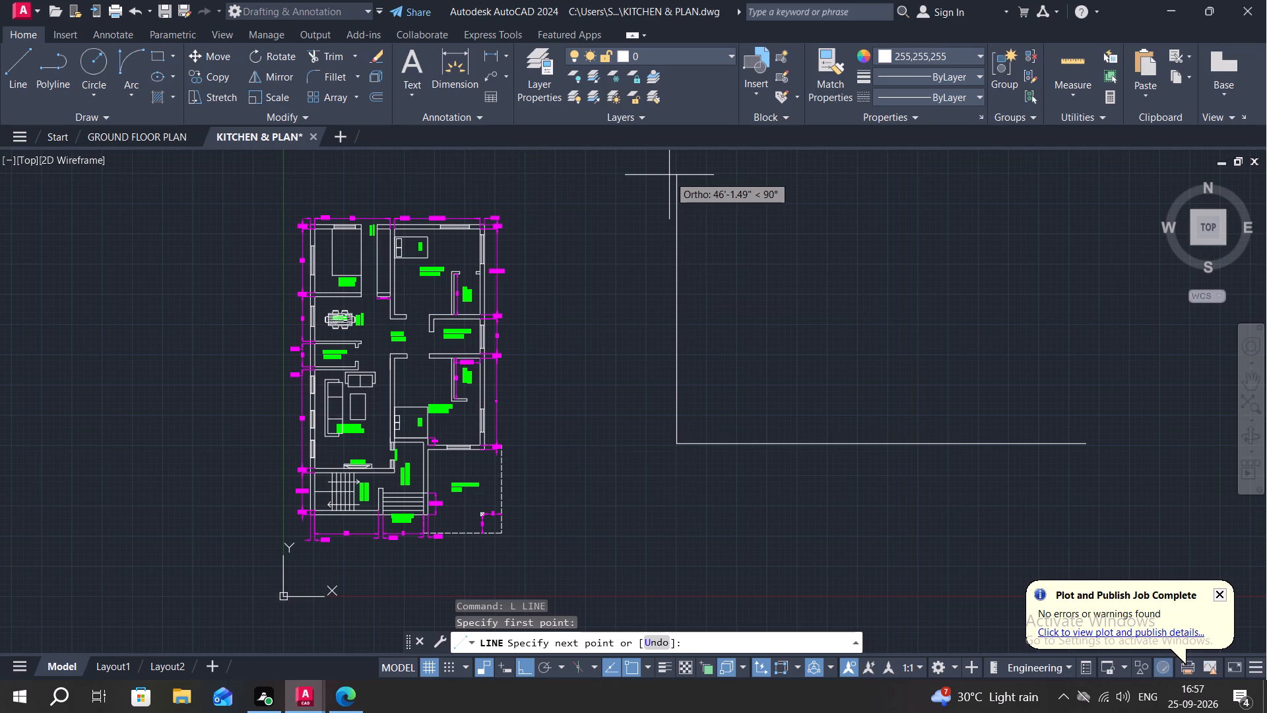
type("10'")
key("Return")
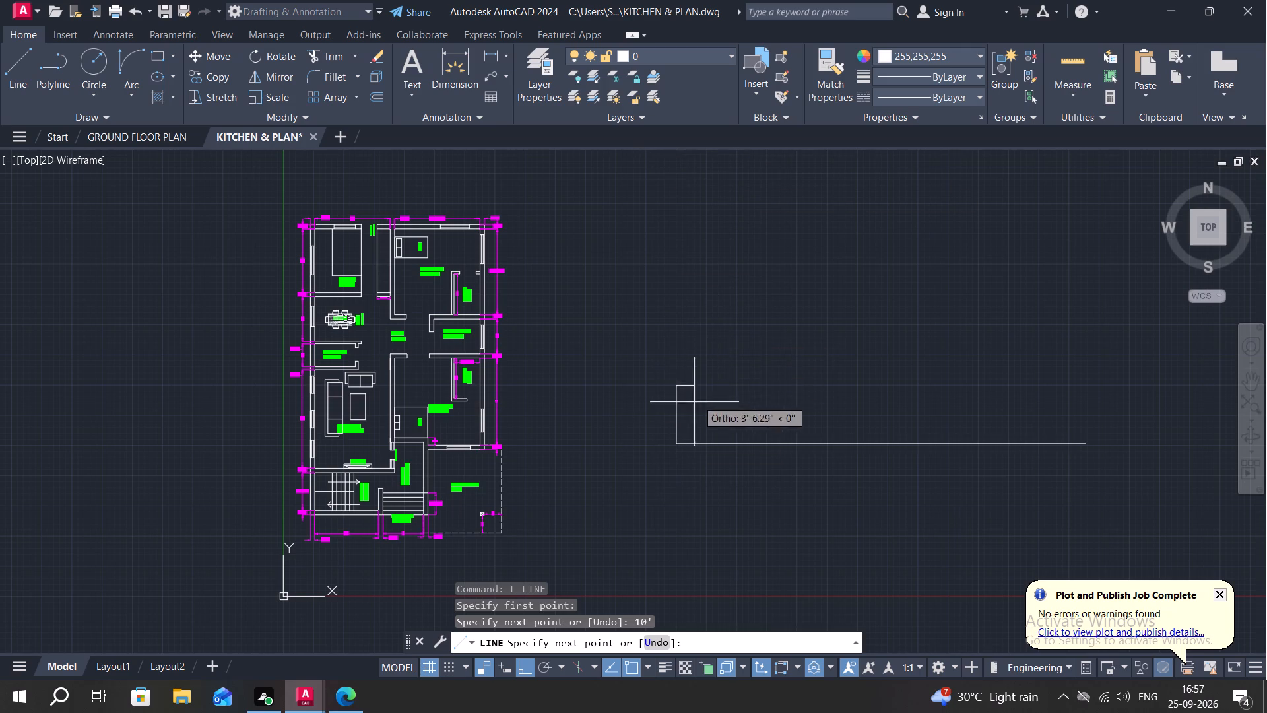
scroll(669, 413, "up", 3)
key("Escape")
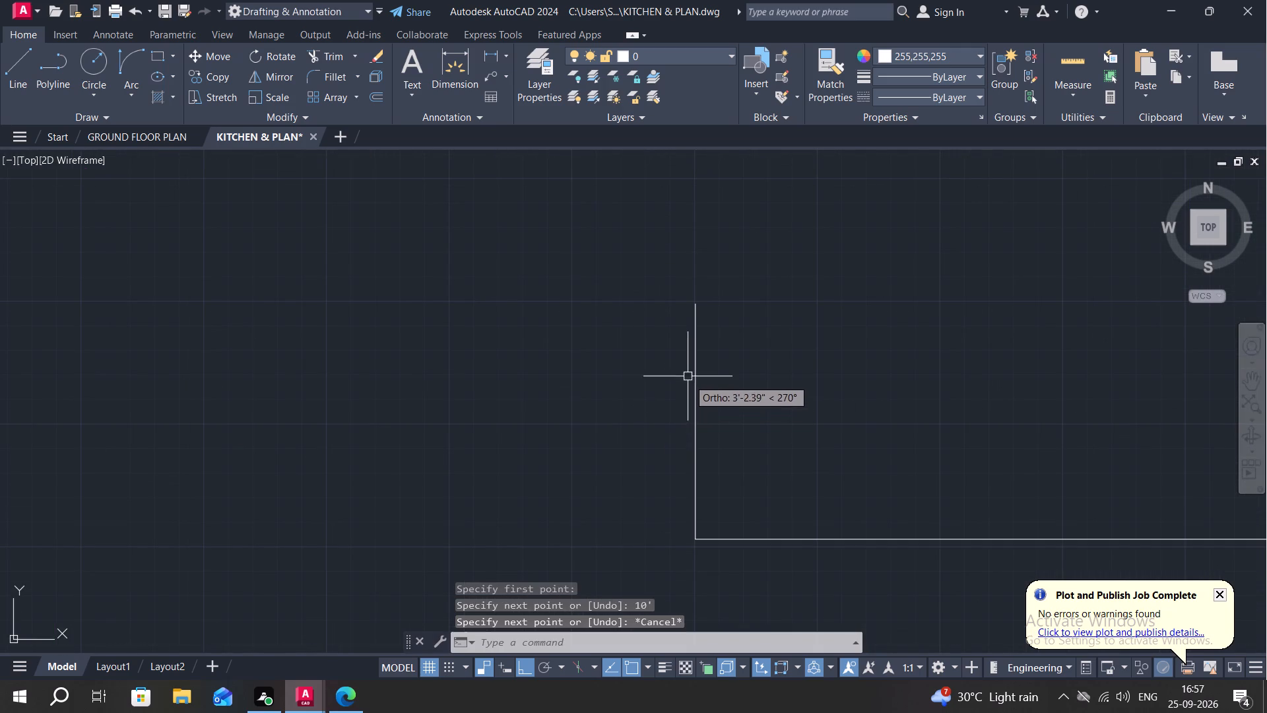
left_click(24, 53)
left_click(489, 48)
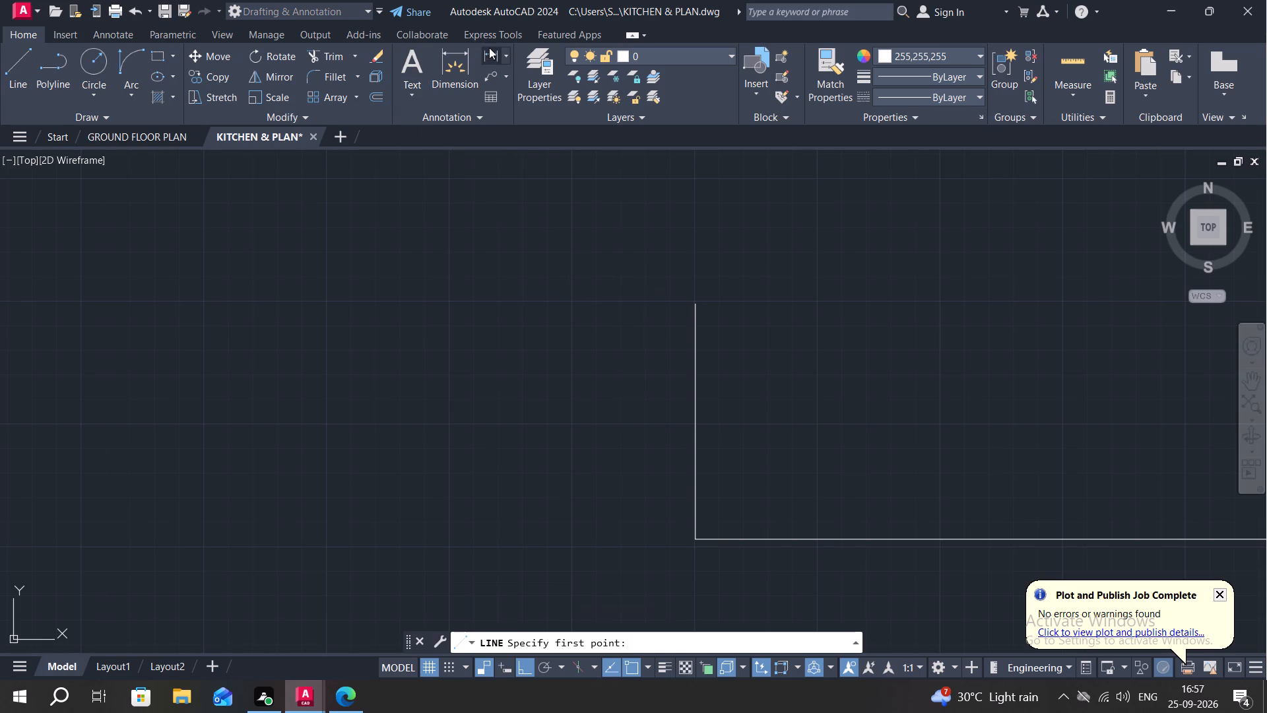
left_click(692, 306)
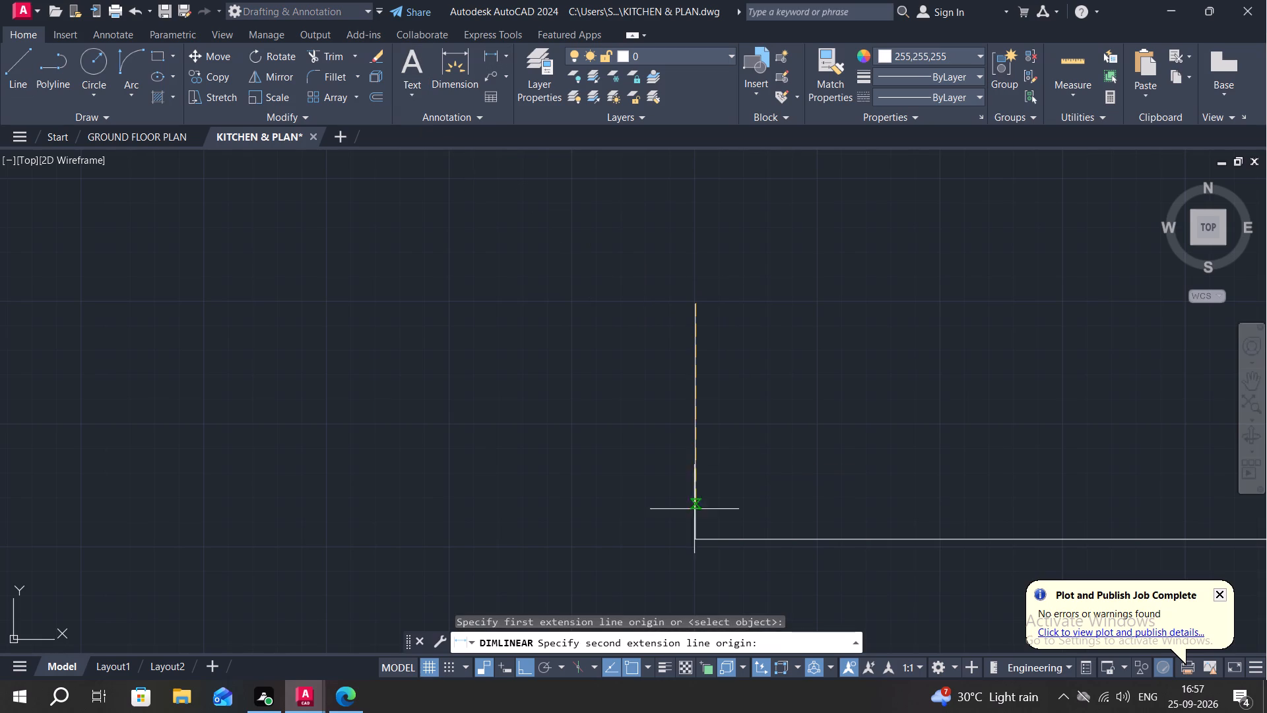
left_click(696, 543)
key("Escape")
Offset the 10' vertical line 9" to its right.
middle_click_drag(632, 409, 614, 396)
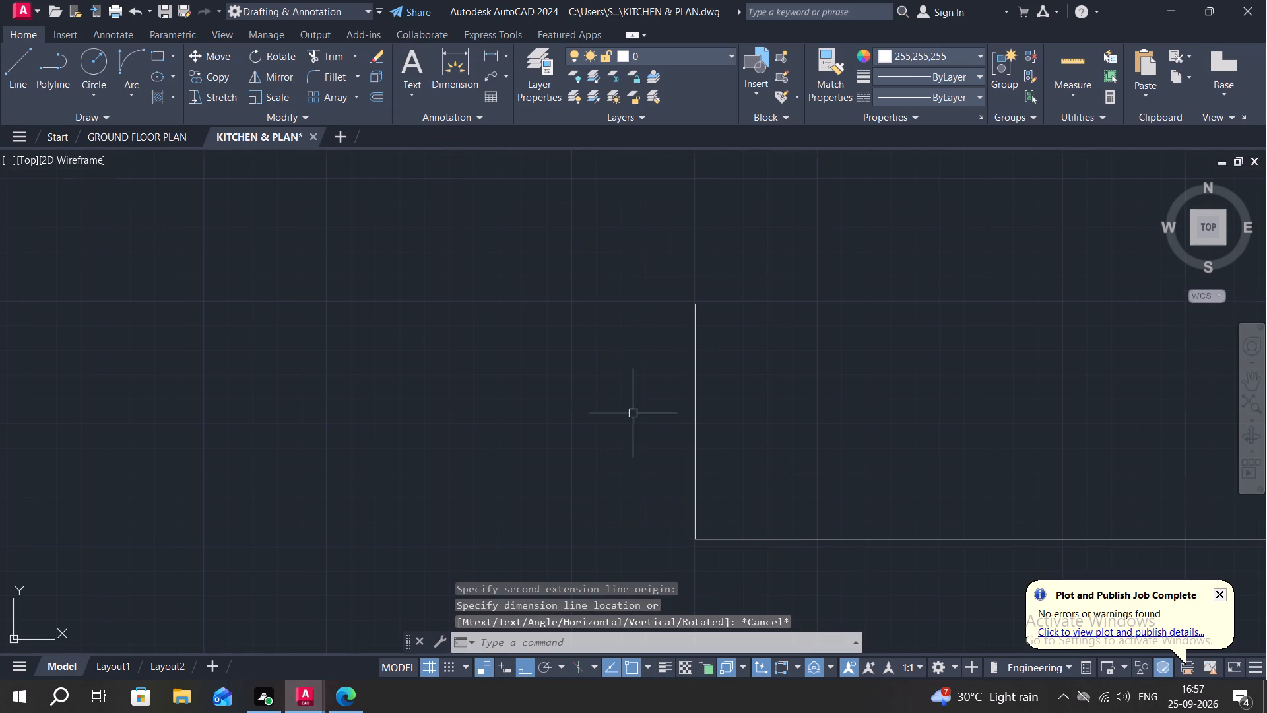
middle_click_drag(614, 396, 362, 226)
scroll(329, 234, "down", 1)
middle_click_drag(471, 240, 566, 409)
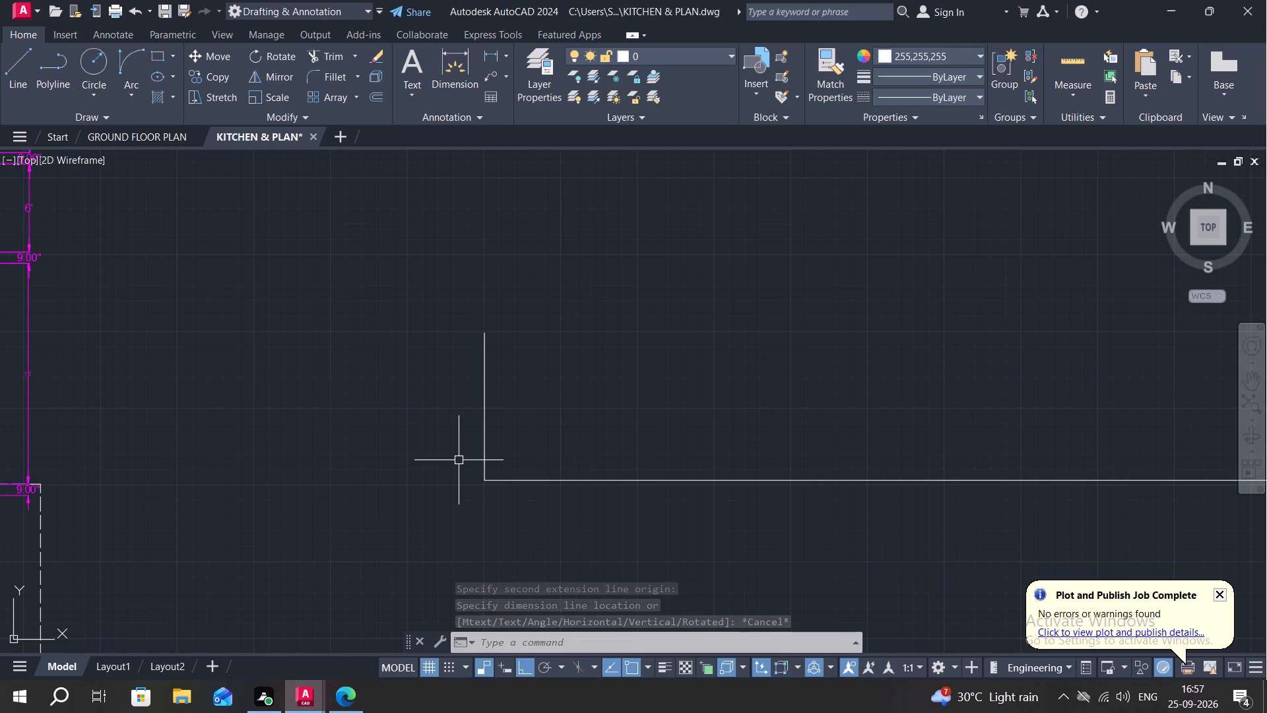
key("0")
key("Escape")
type("O 9\"")
key("Return")
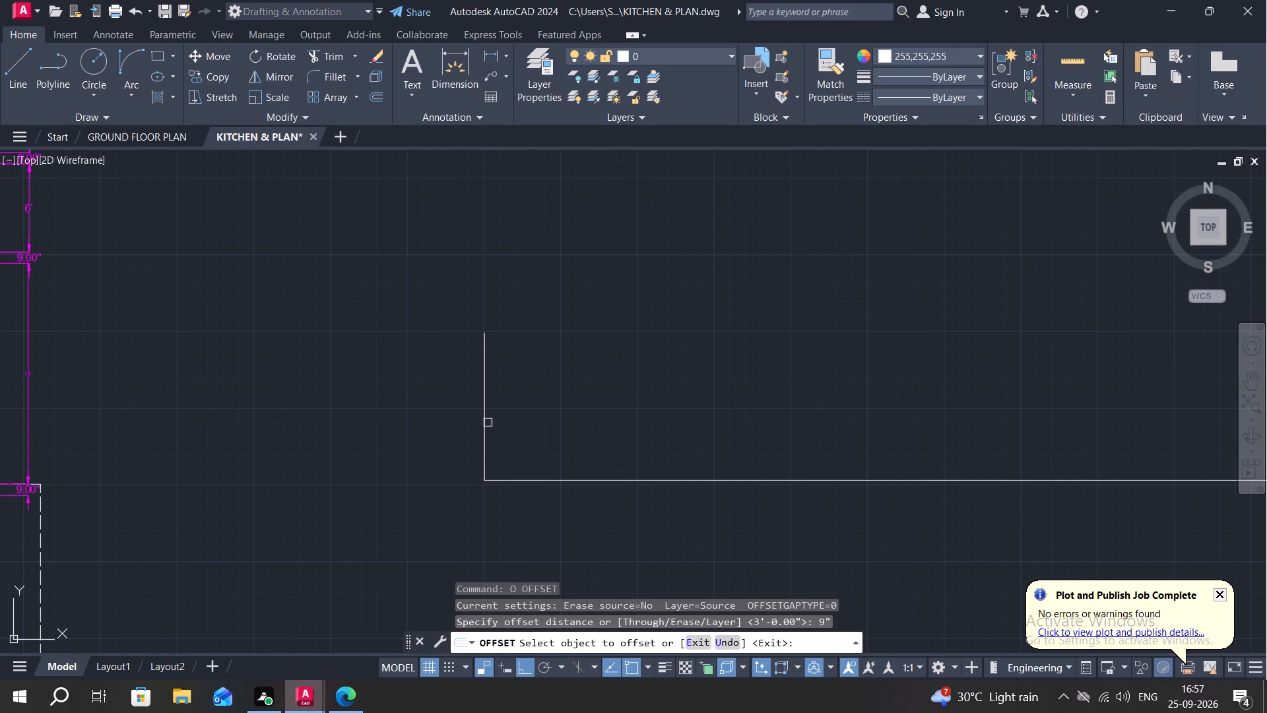
left_click(482, 419)
left_click(568, 422)
key("Escape")
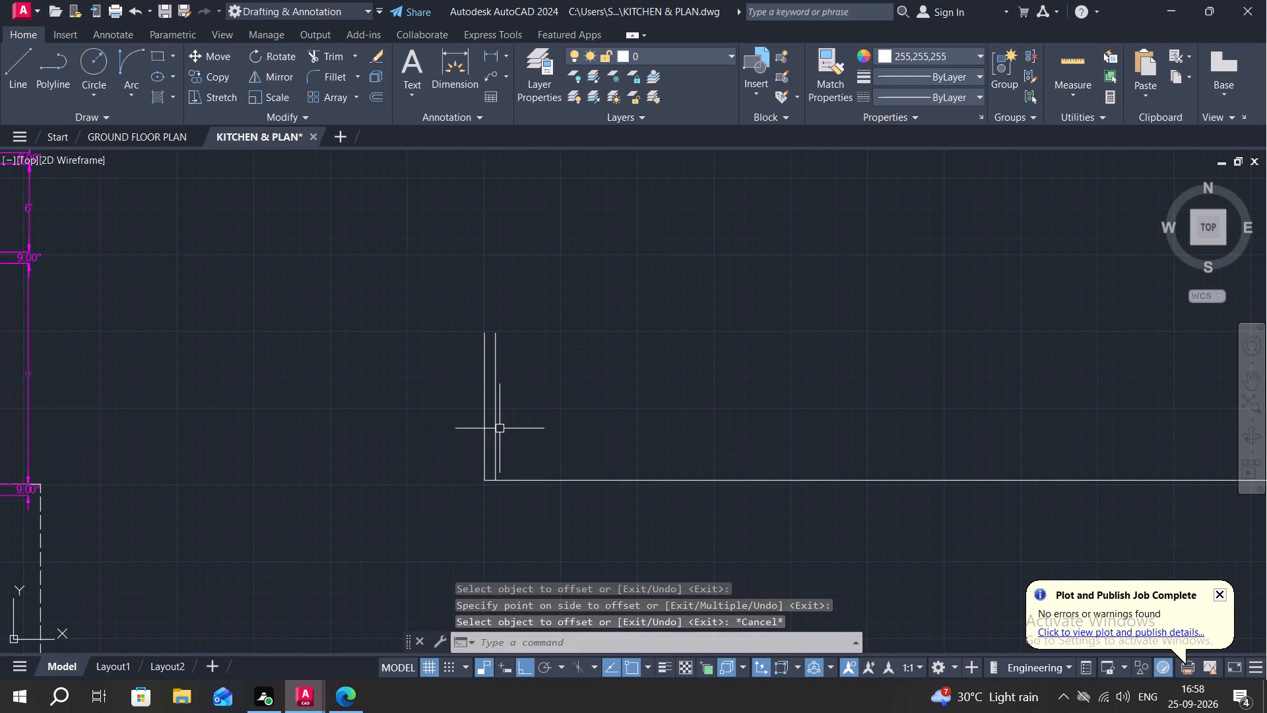
Offset the second vertical line 2' to its right.
key("o")
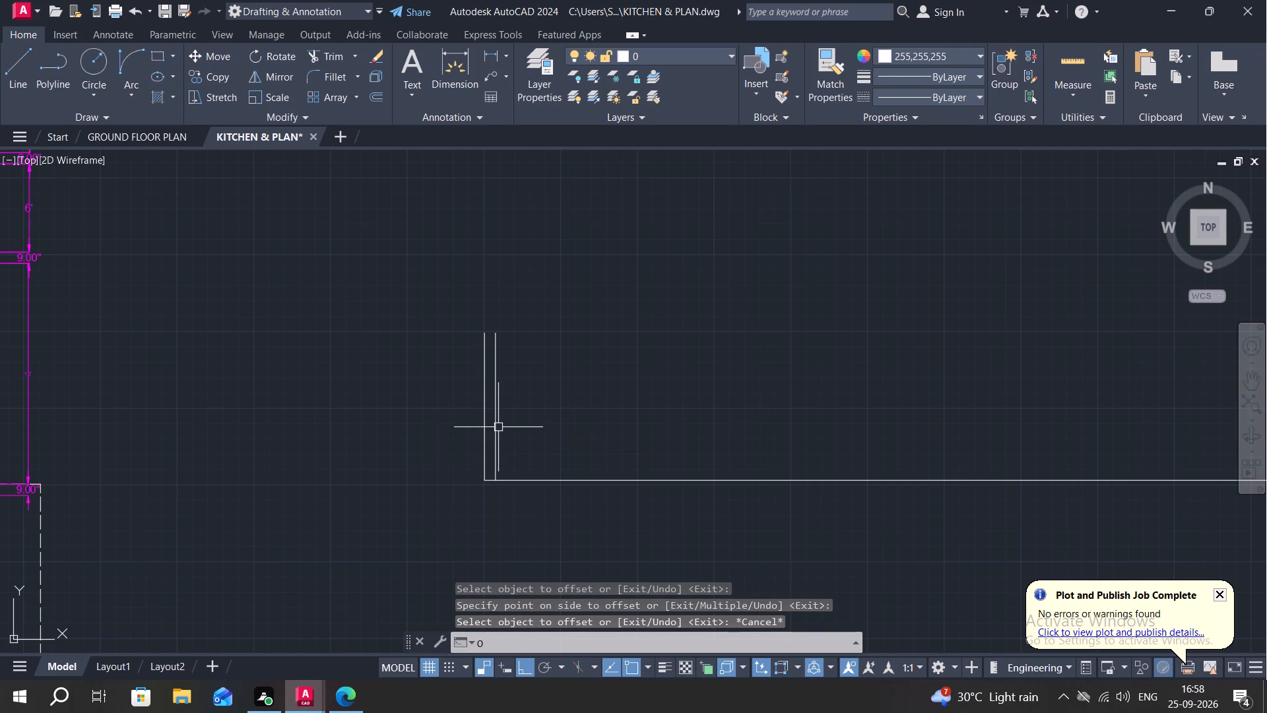
key("space")
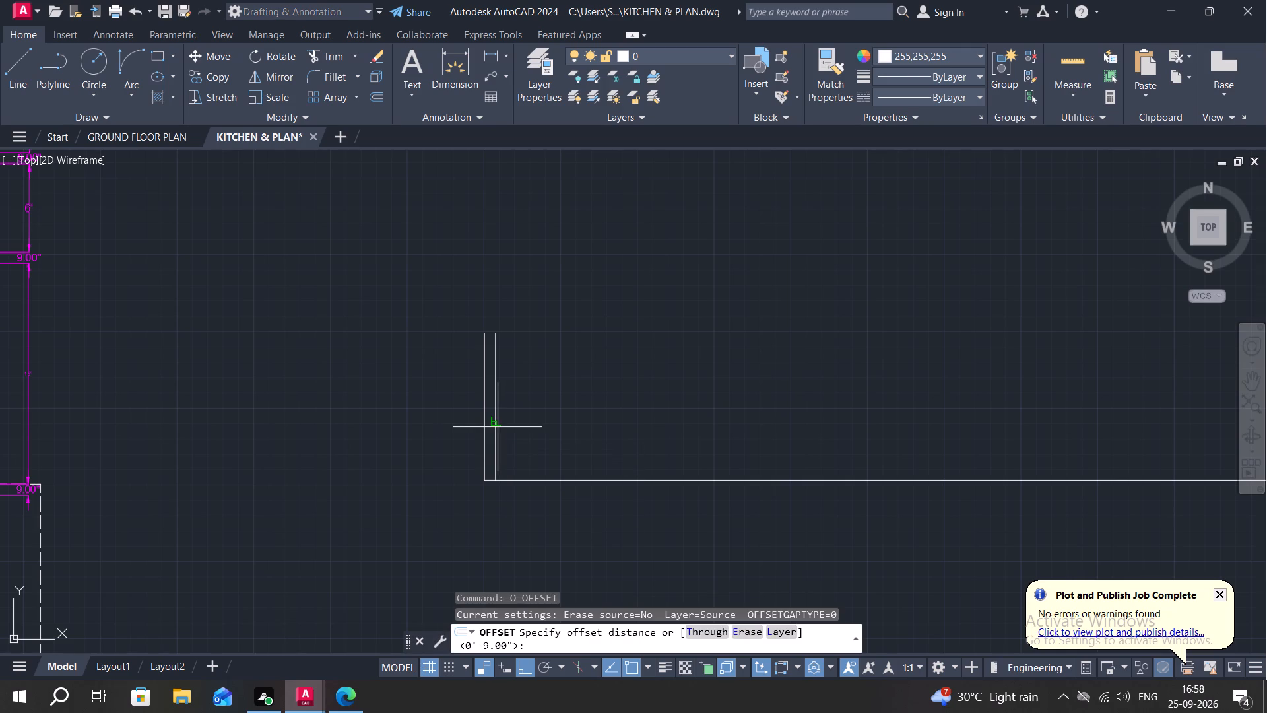
type("2'")
key("Return")
left_click(498, 424)
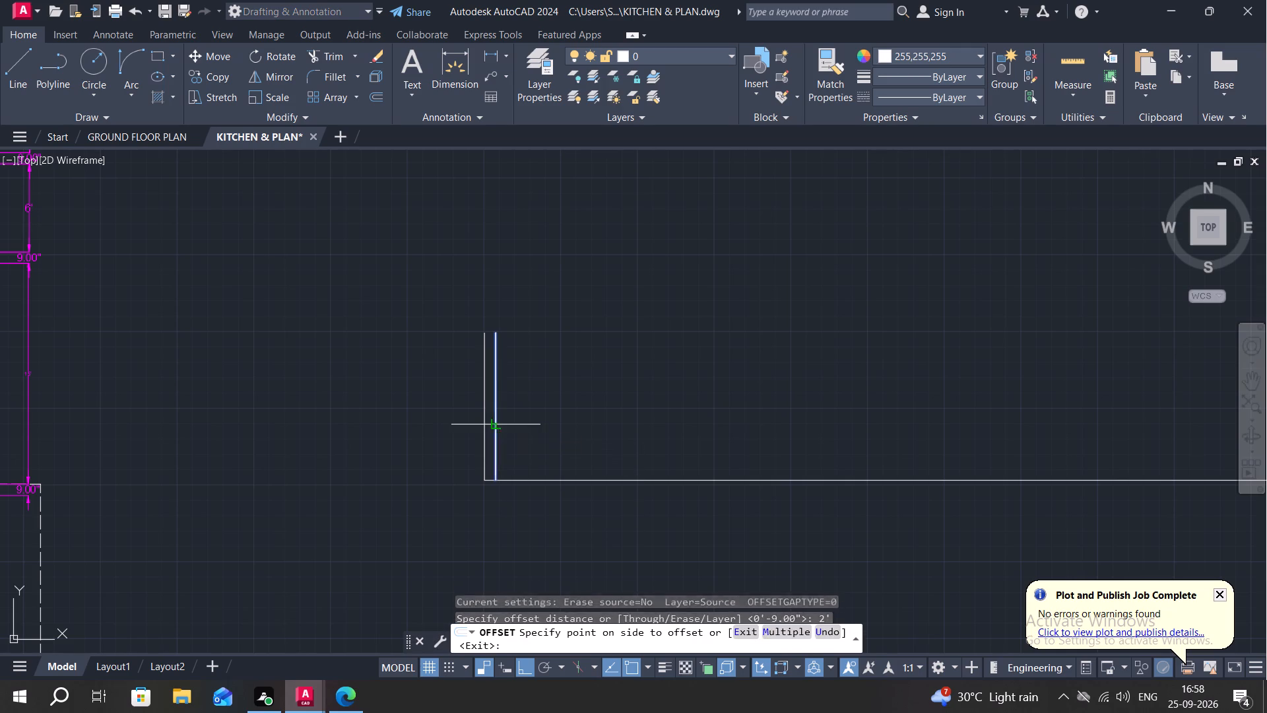
left_click(667, 443)
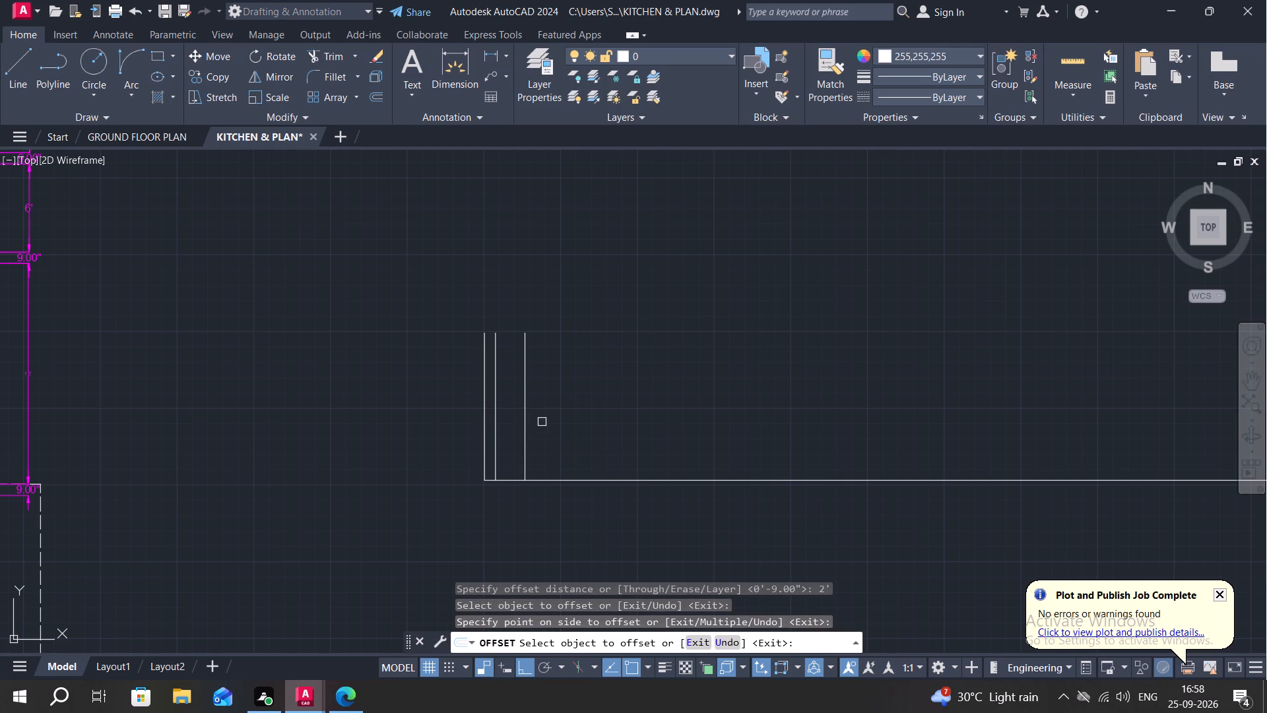
key("Escape")
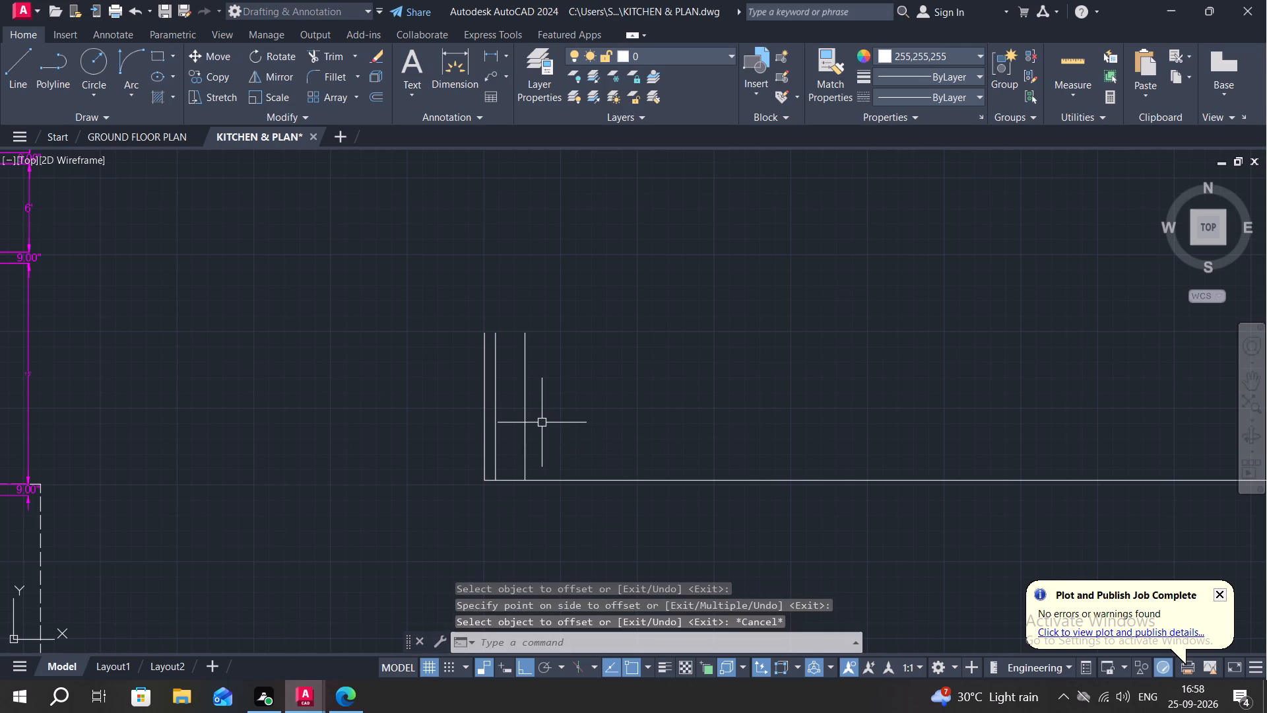
Offset the rightmost vertical line 1'6" further right.
type("O")
key("space")
key("1")
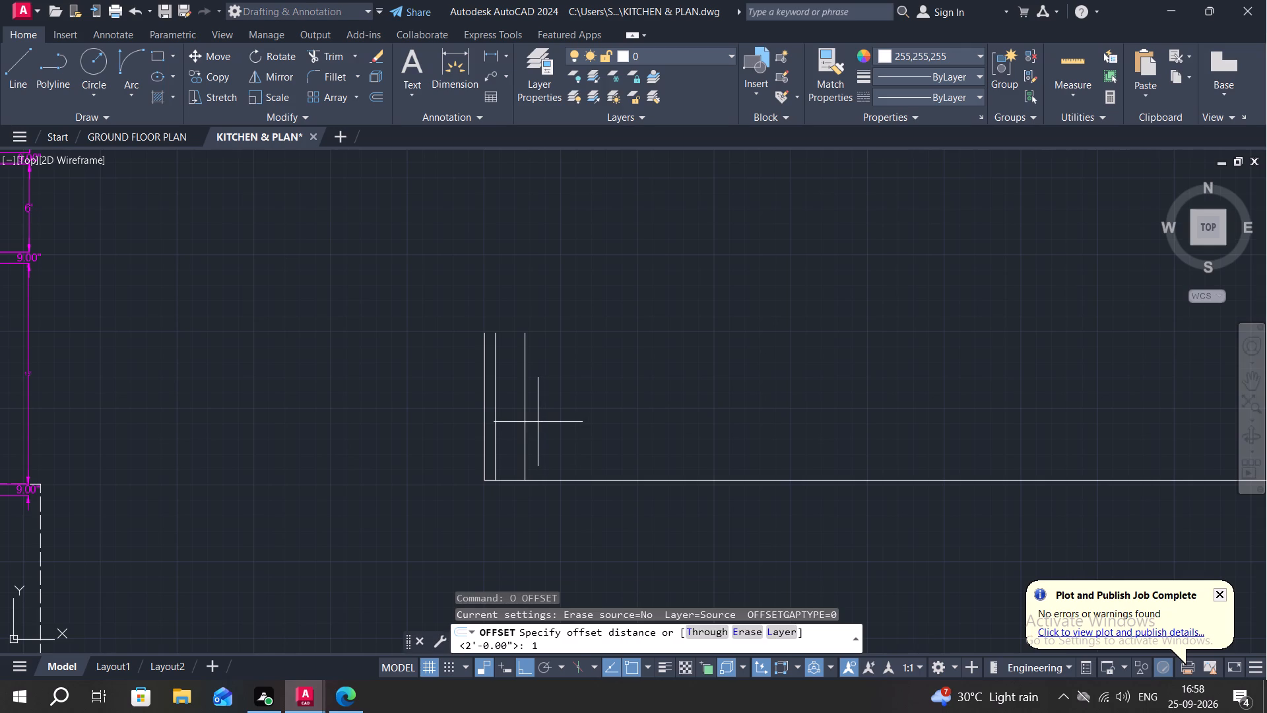
key("apostrophe")
type("6\"")
key("Return")
left_click(527, 415)
left_click(568, 425)
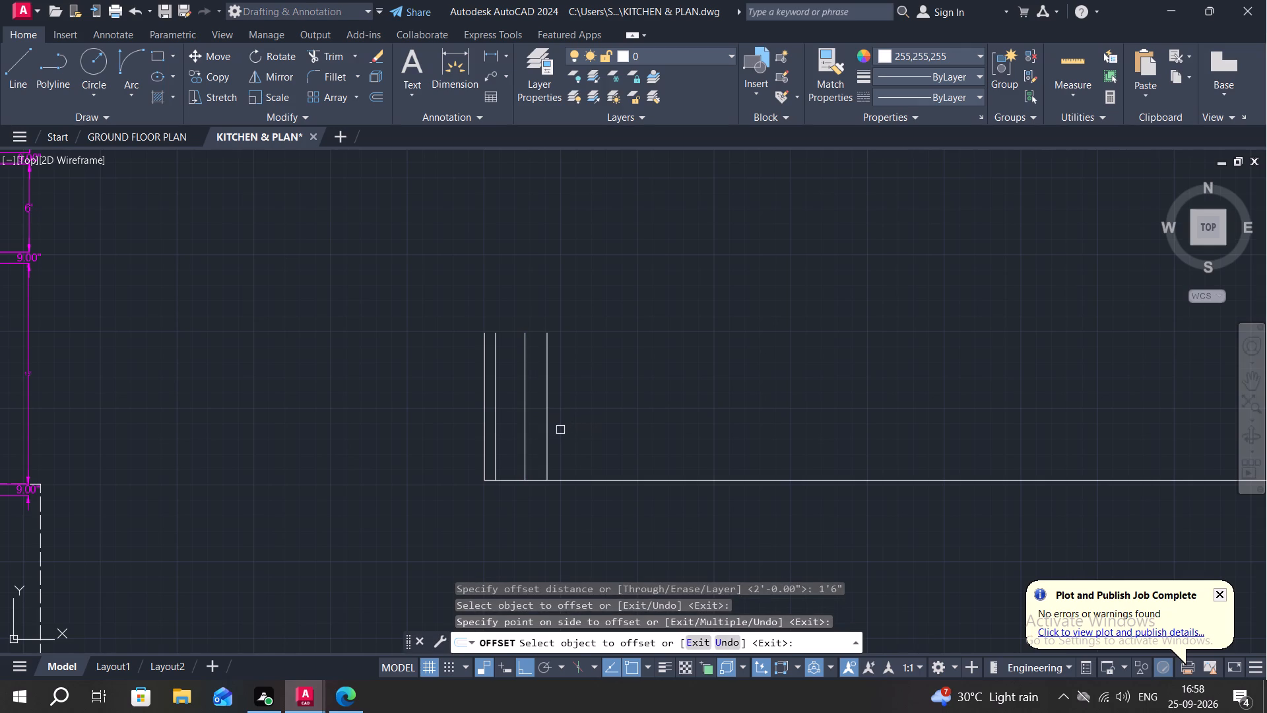
key("Escape")
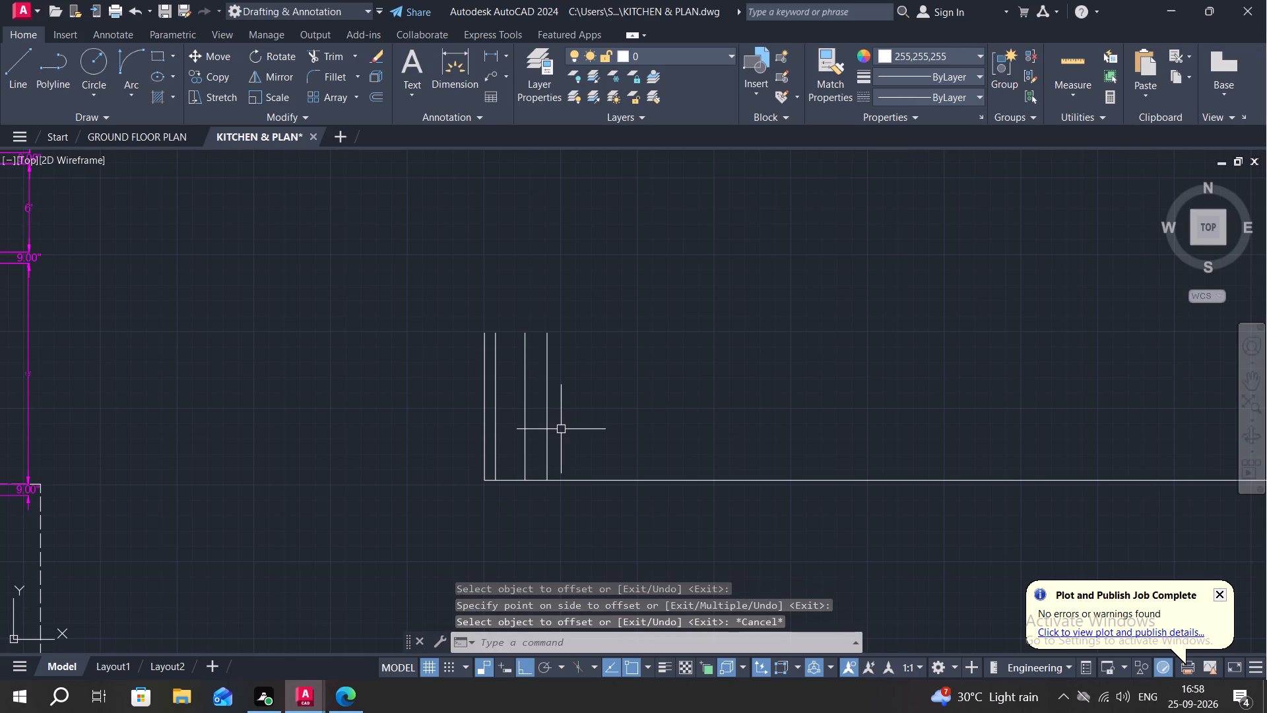
Offset the rightmost vertical line 2'6" further right.
type("O")
key("space")
key("2")
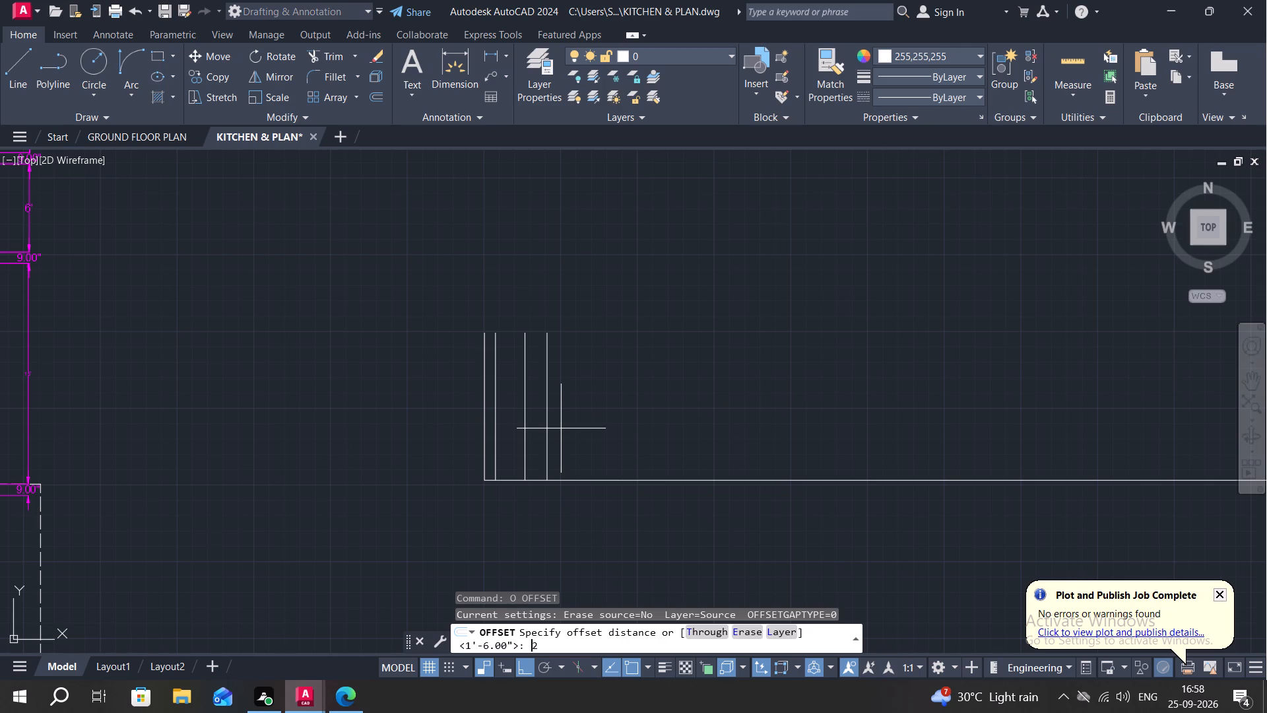
key("apostrophe")
type("6\"")
key("Return")
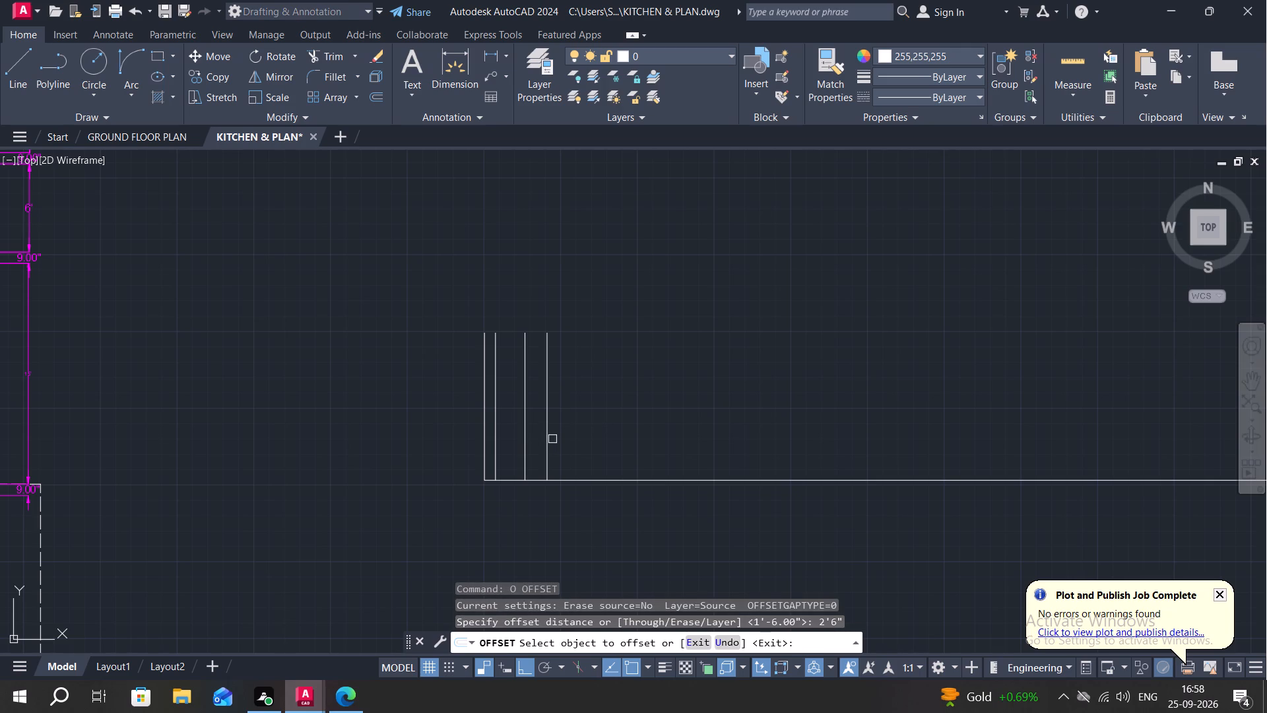
left_click(550, 435)
left_click(698, 437)
key("Escape")
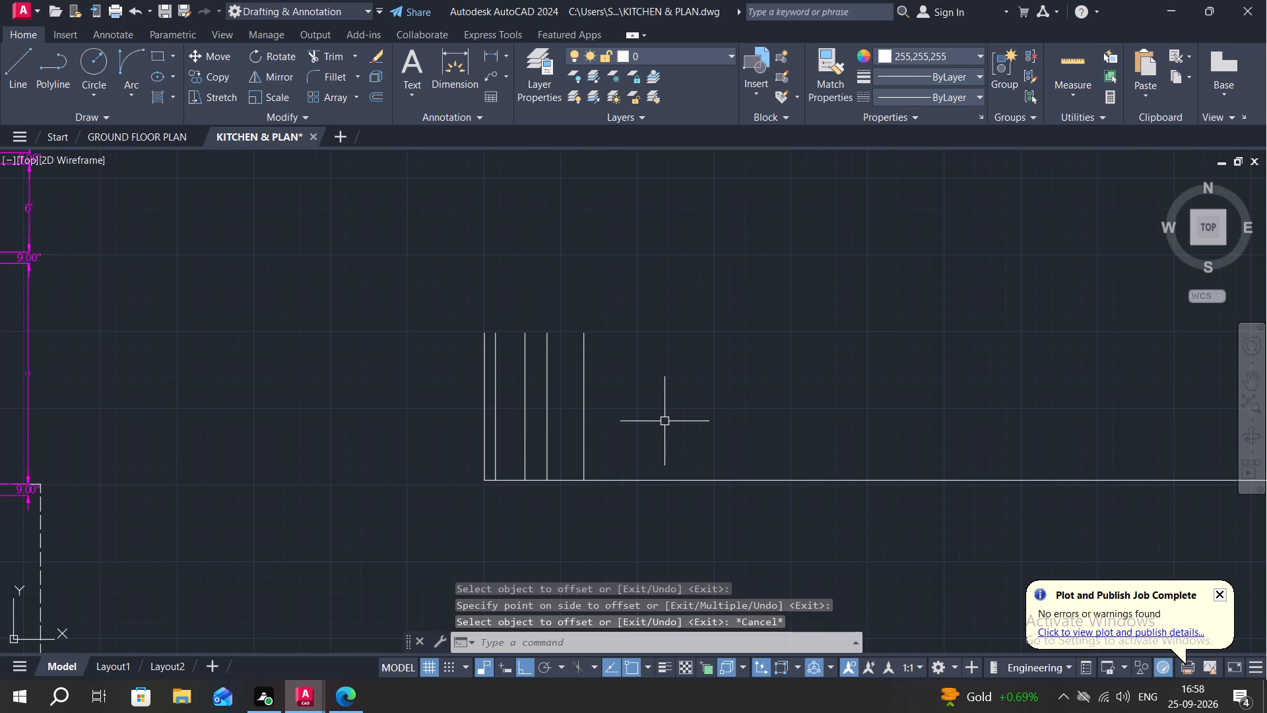
key("Escape")
Offset the rightmost vertical line 8" further right.
type("O")
key("space")
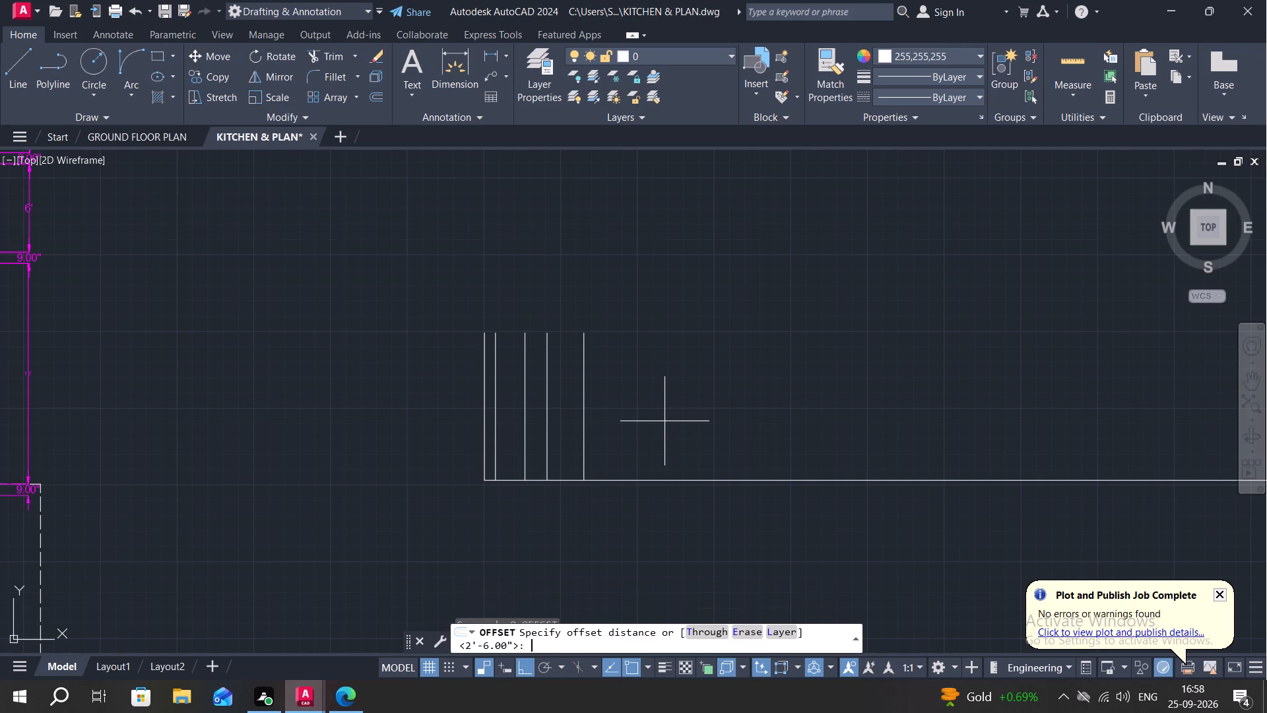
key("8")
key("shift+quotedbl")
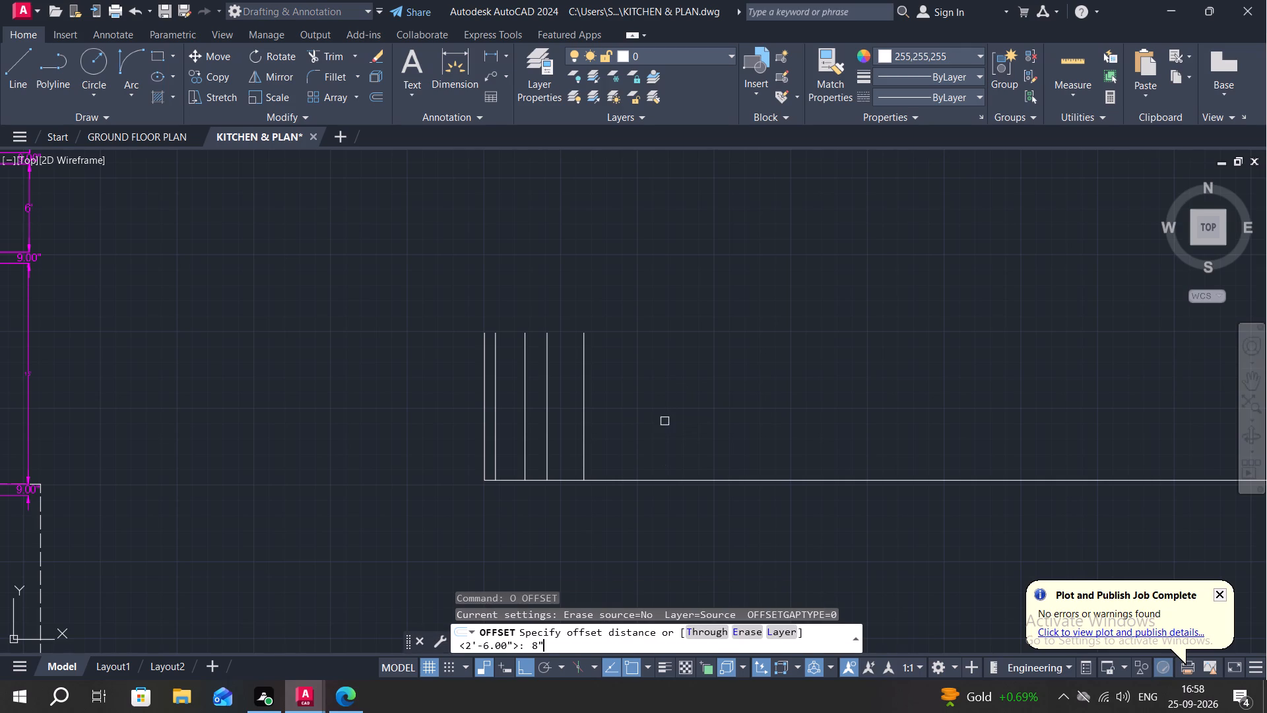
key("Return")
left_click(585, 413)
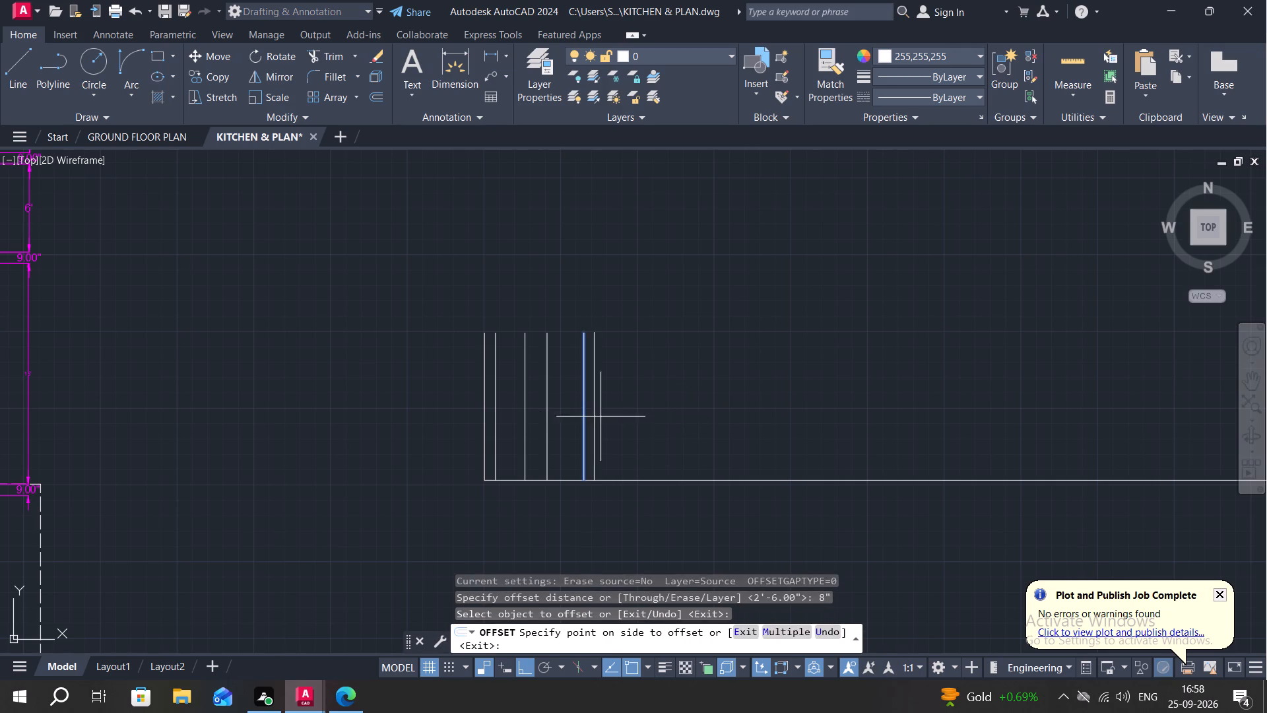
left_click(627, 419)
key("Escape")
Offset the rightmost vertical line 1'8" further right.
key("o")
key("space")
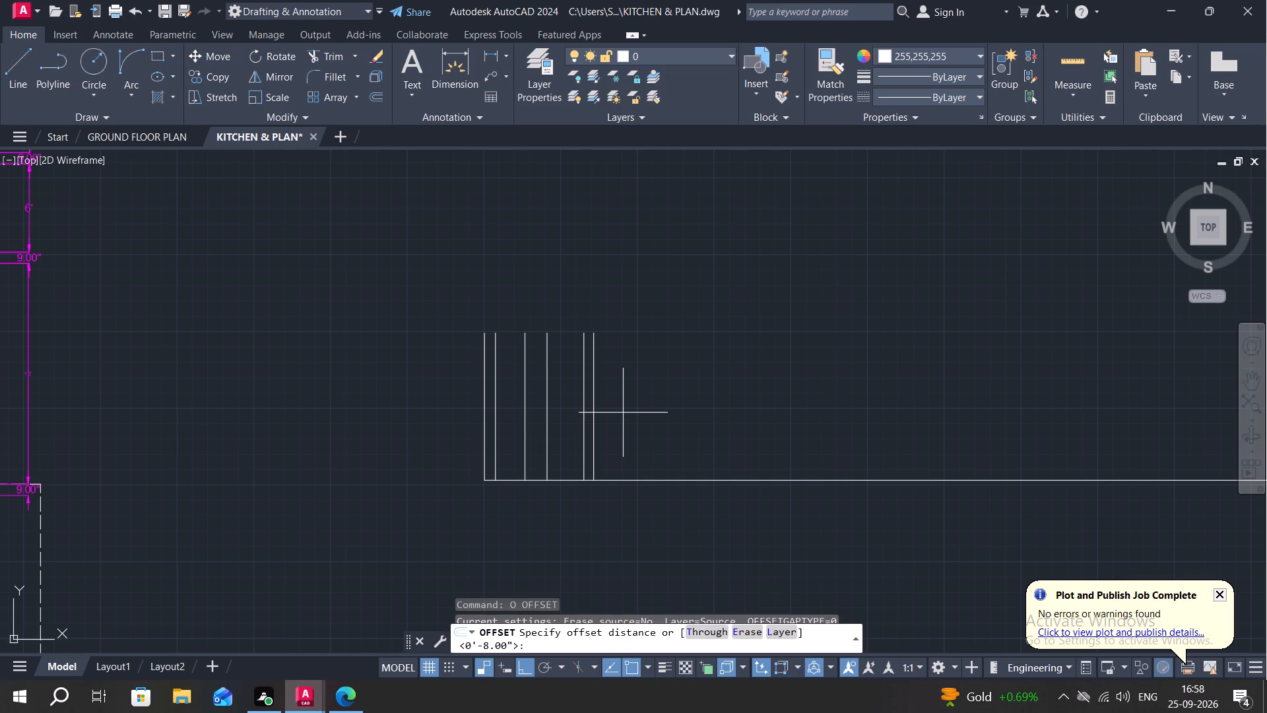
key("1")
key("apostrophe")
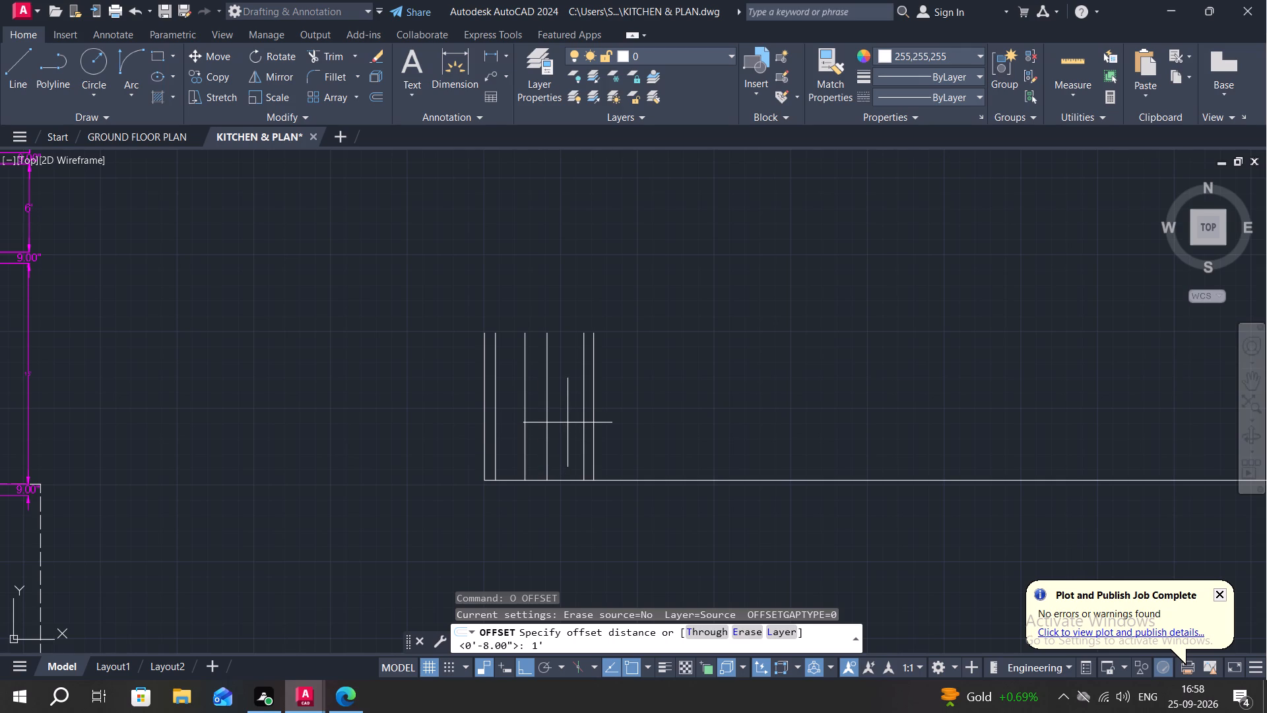
key("8")
key("shift+quotedbl")
key("Return")
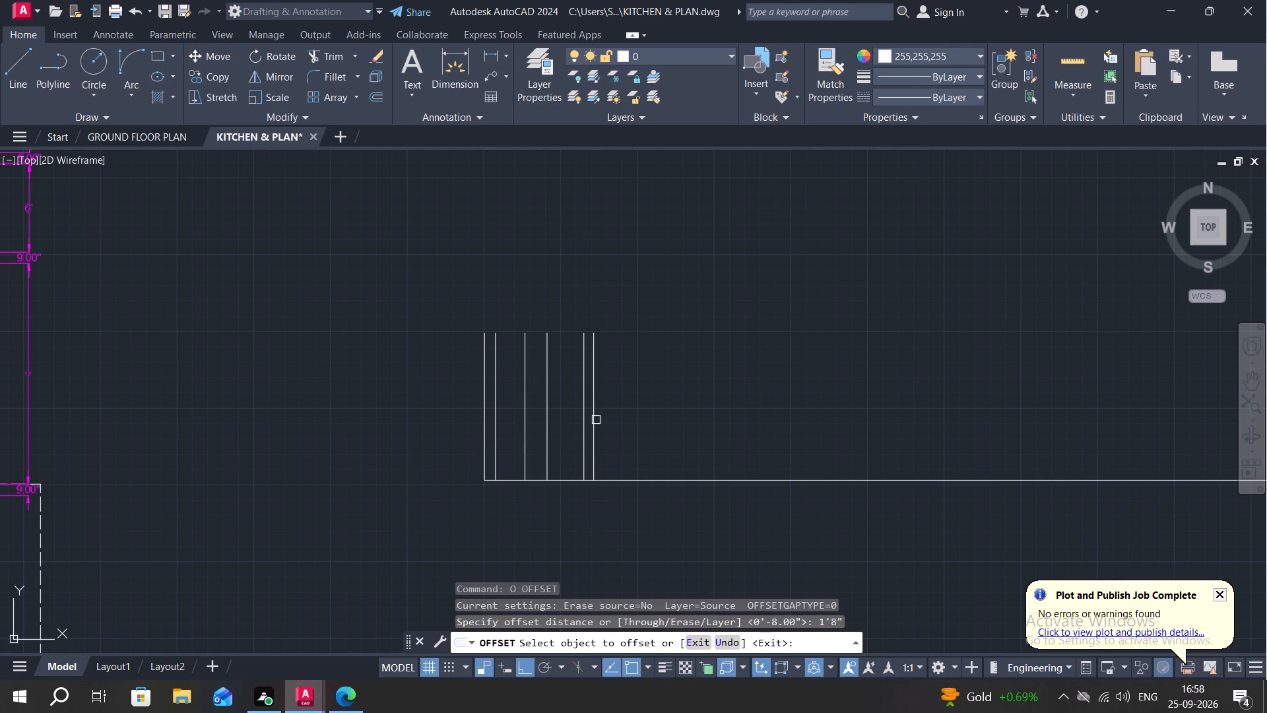
left_click(593, 409)
left_click(830, 403)
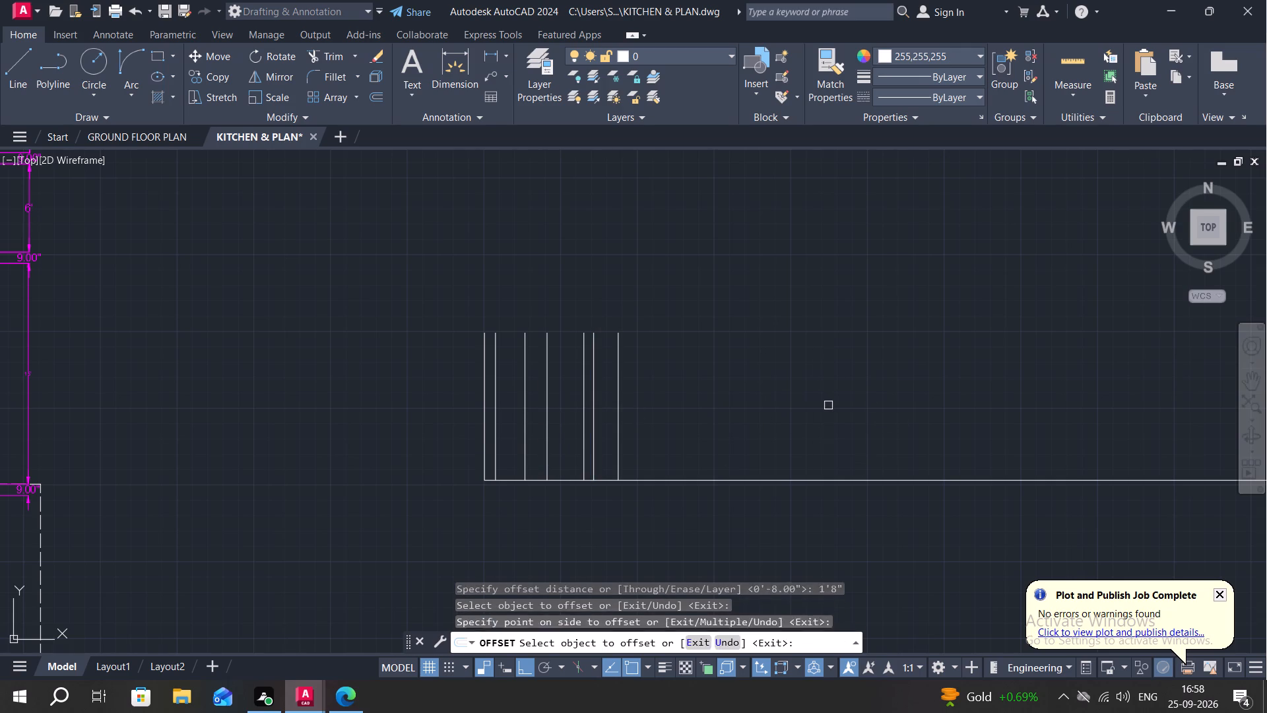
key("Escape")
Offset the rightmost vertical line 1'8" to the right, and offset the resulting line another 1'8" right.
type("O")
key("space")
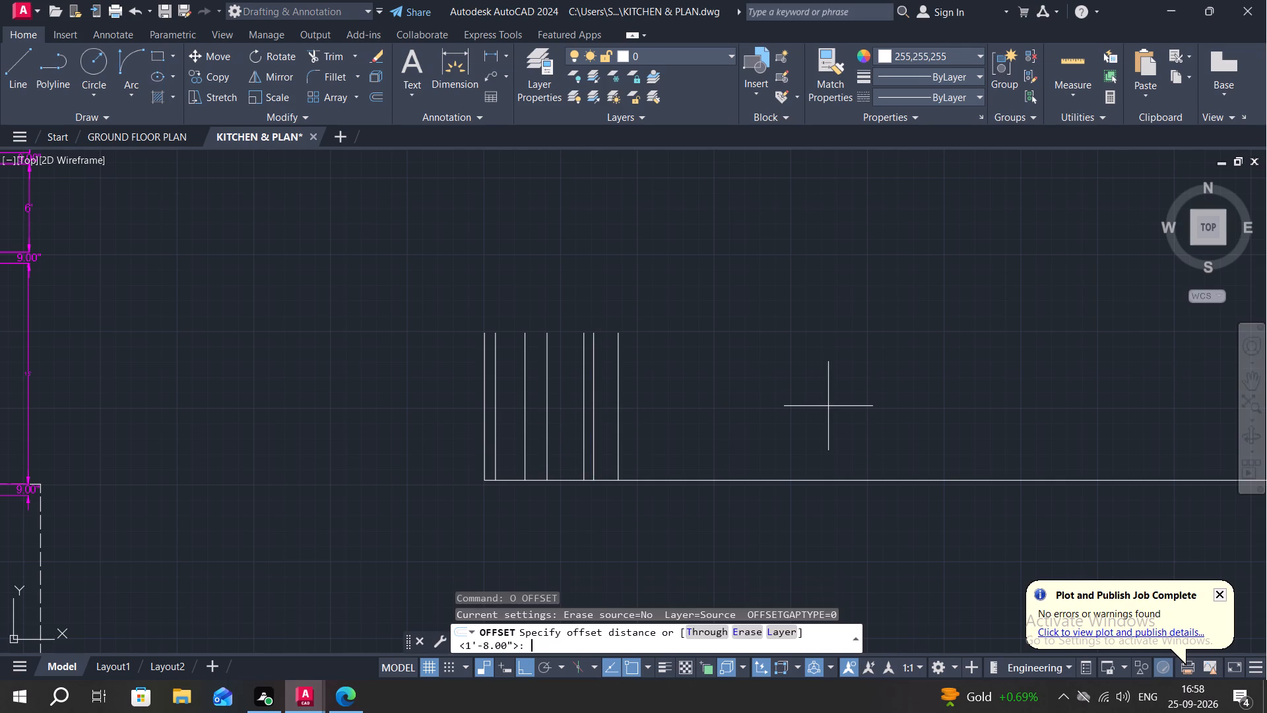
key("1")
type("'6'{")
key("Return")
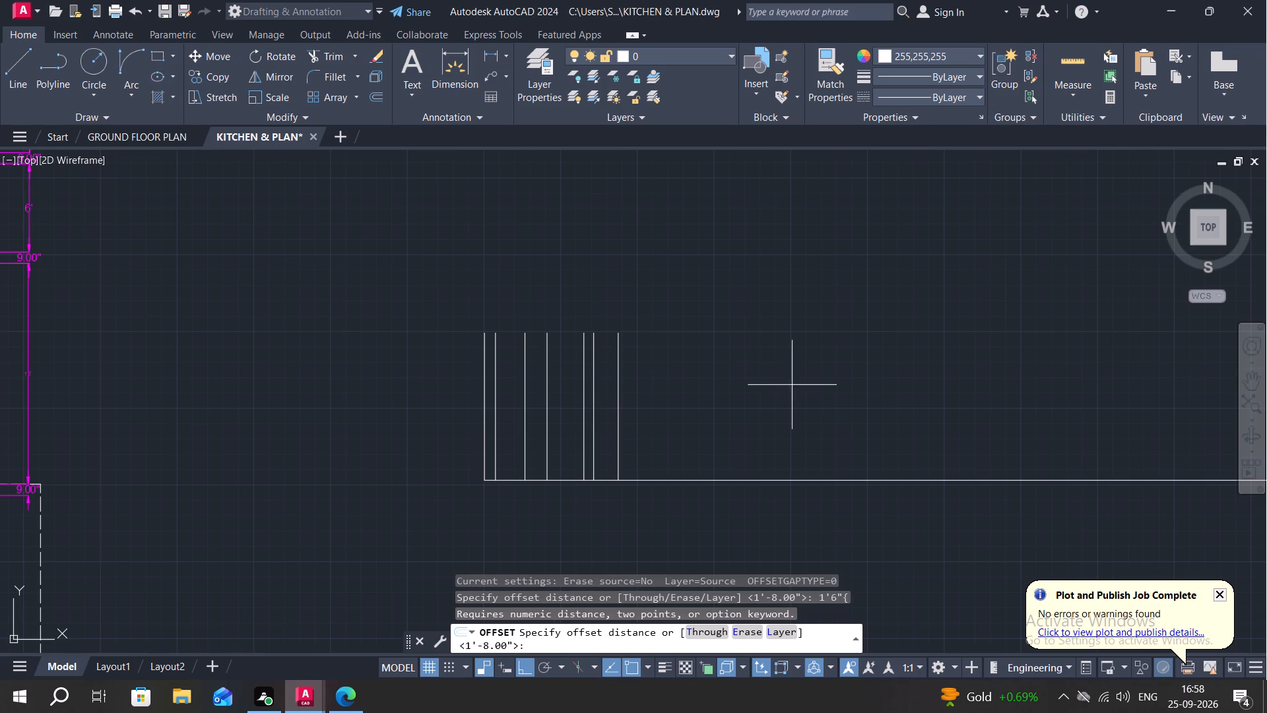
key("space")
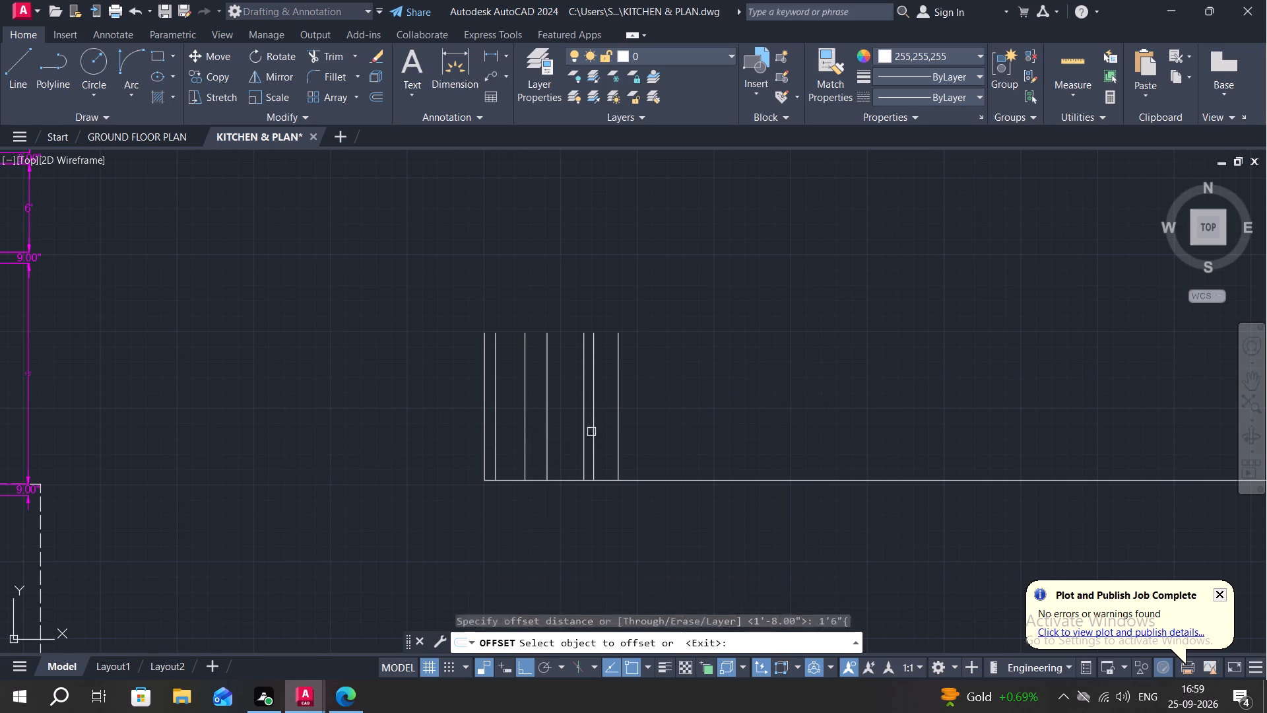
left_click(622, 422)
left_click(703, 428)
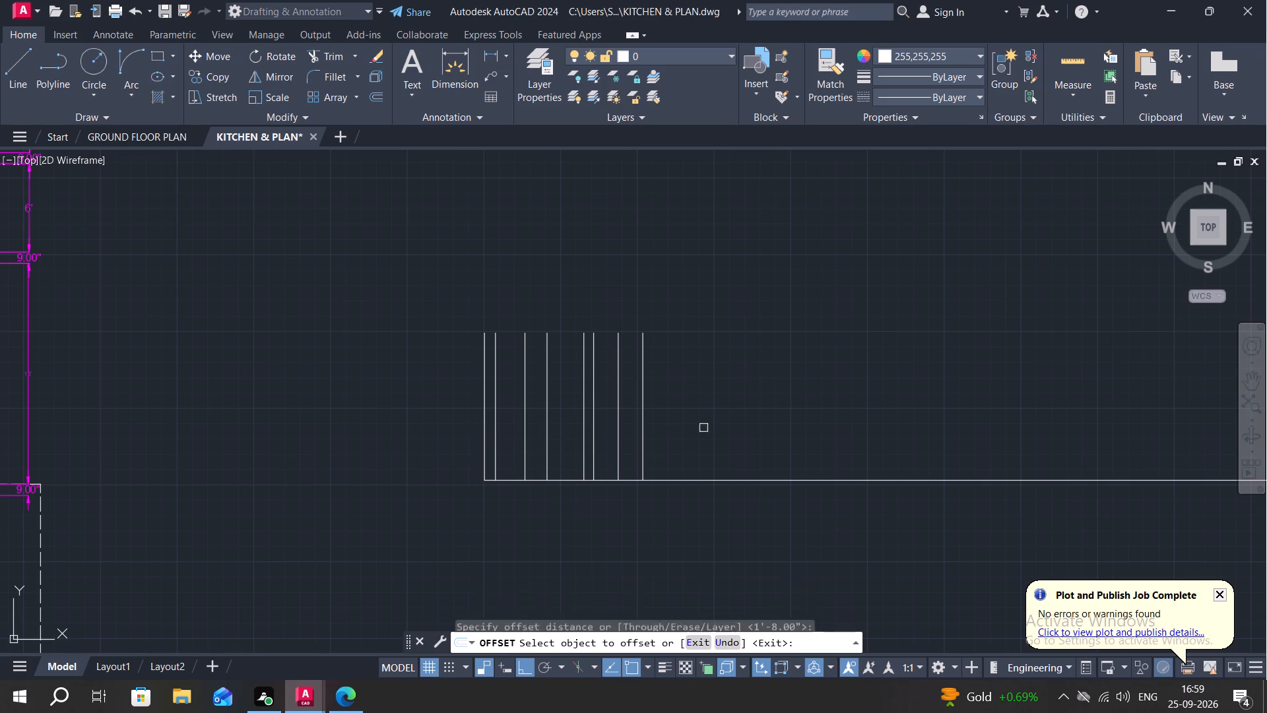
left_click(646, 429)
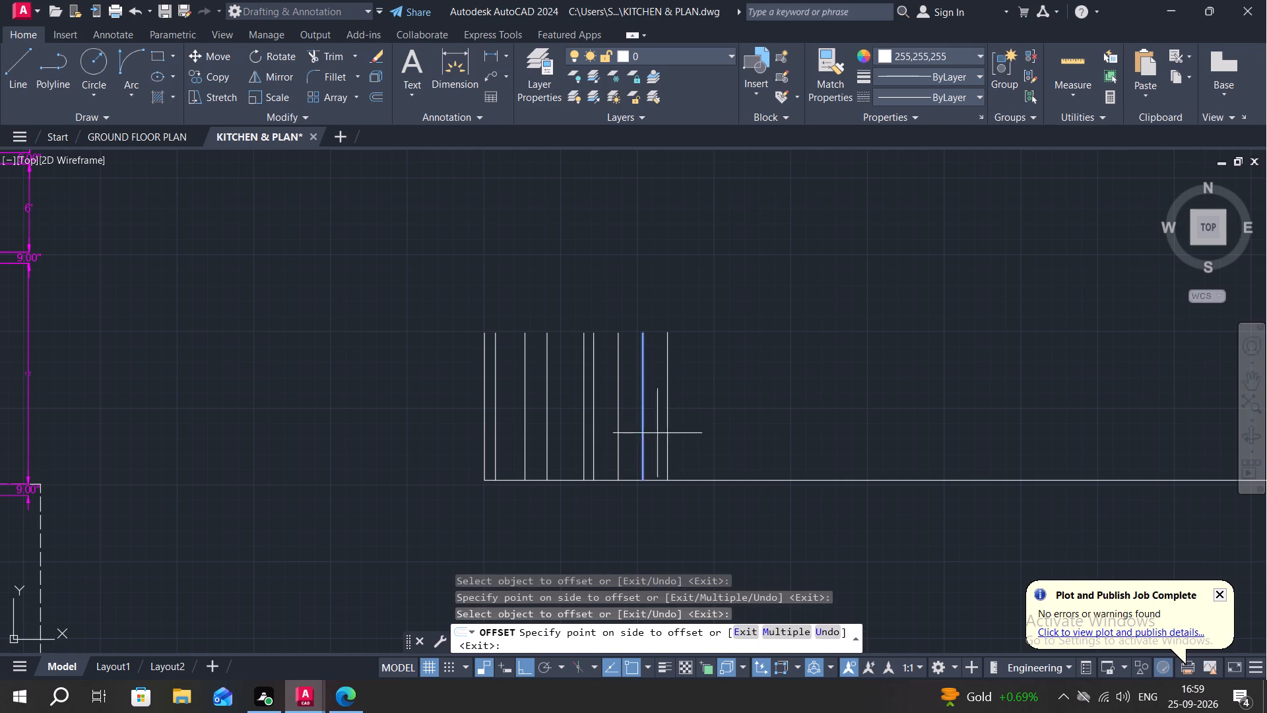
left_click(744, 443)
key("Escape")
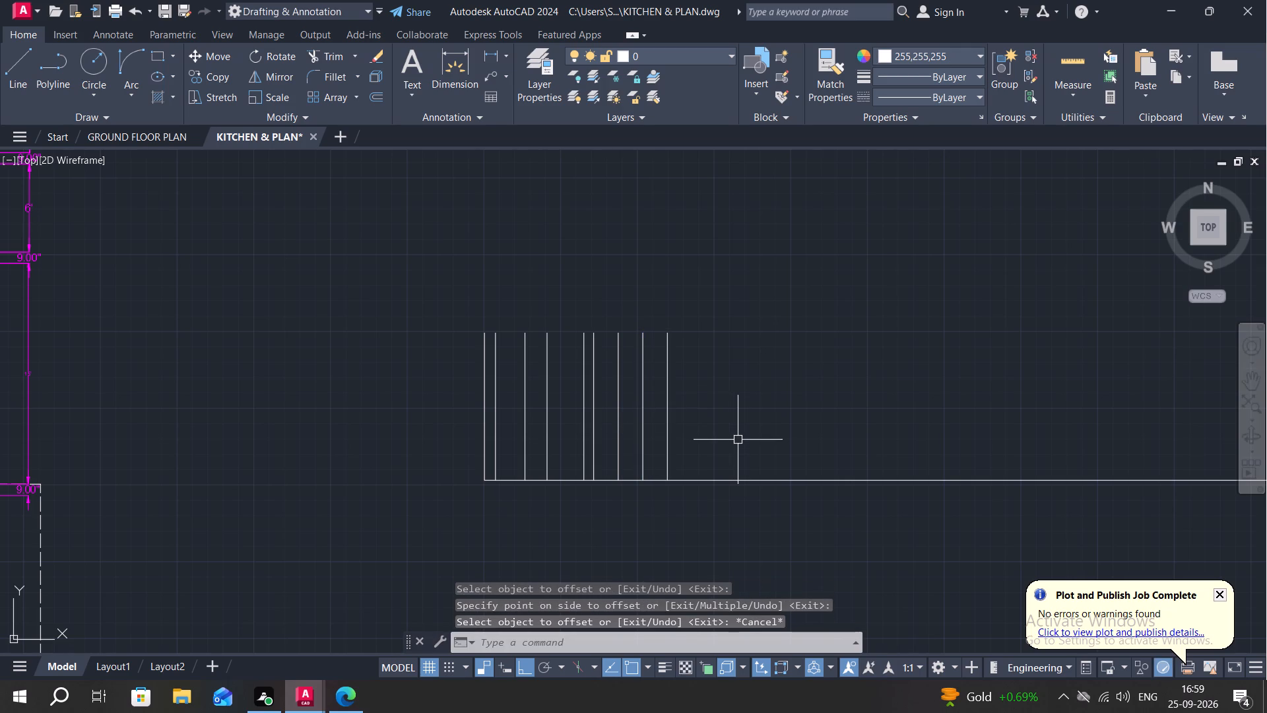
Offset the rightmost vertical line 3" further right.
type("O 3")
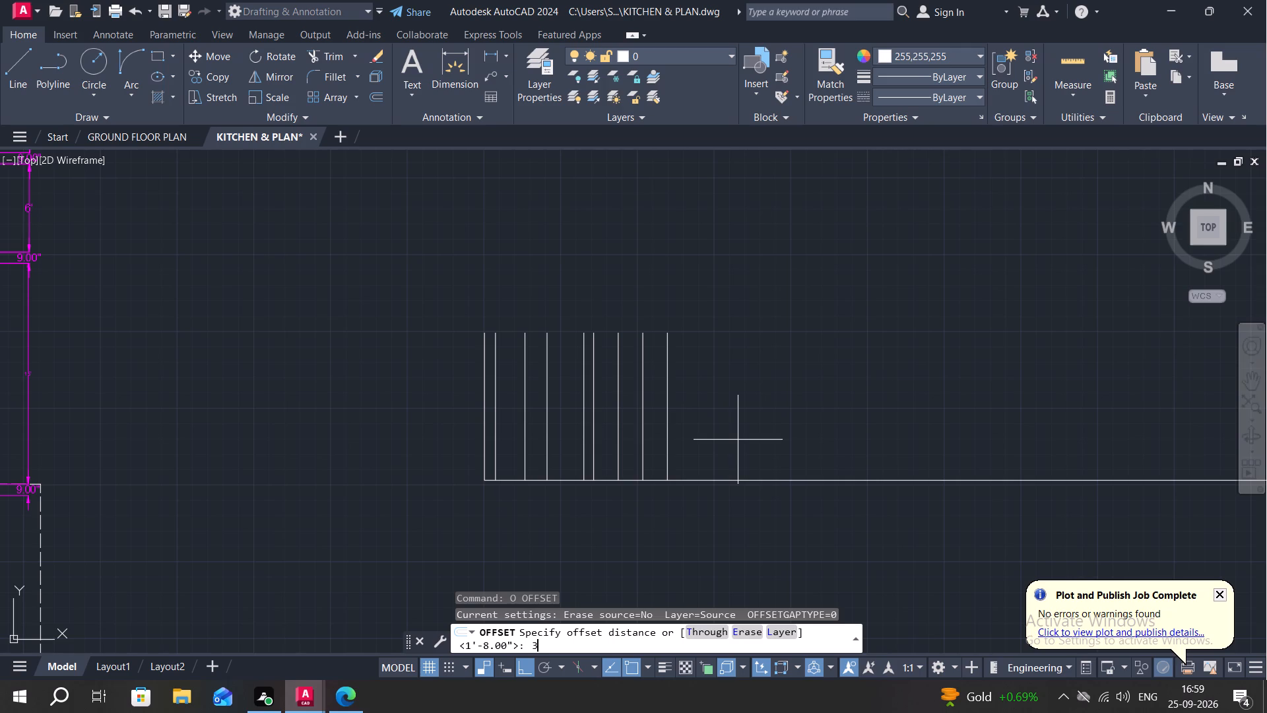
key("shift+quotedbl")
key("Return")
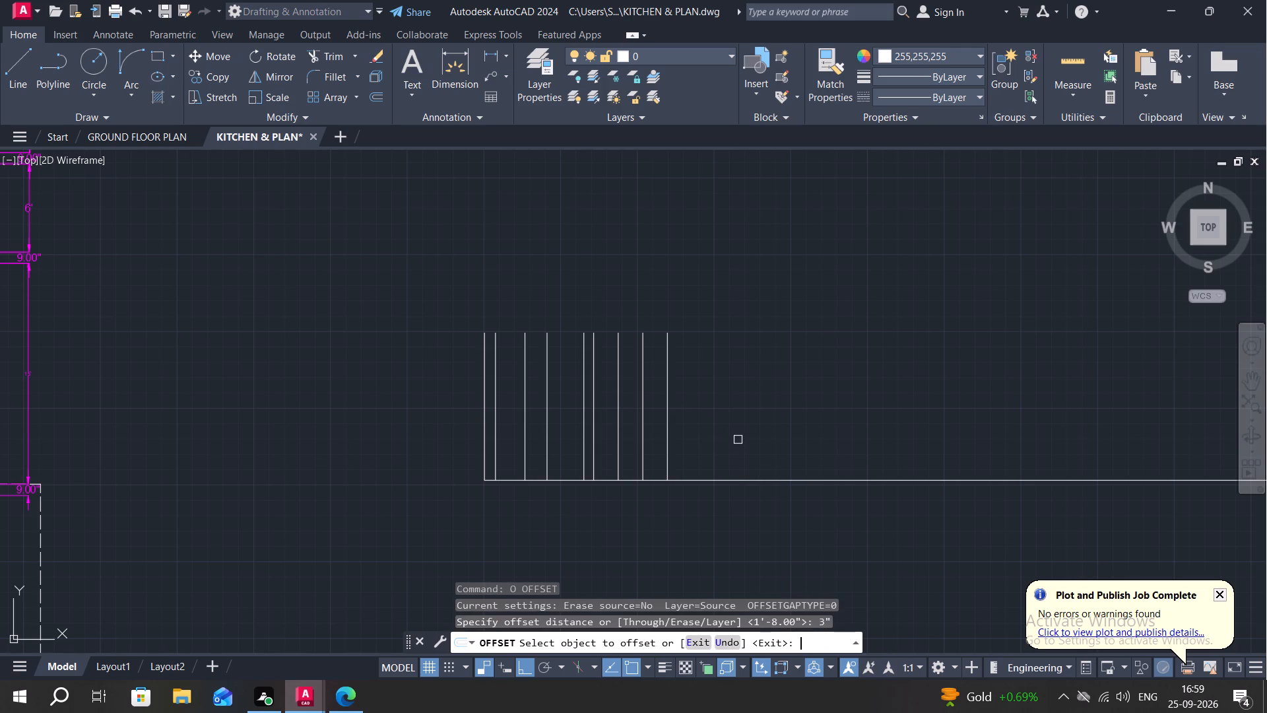
left_click(666, 411)
left_click(696, 418)
key("Escape")
Offset the rightmost vertical line 9" further right.
type("O")
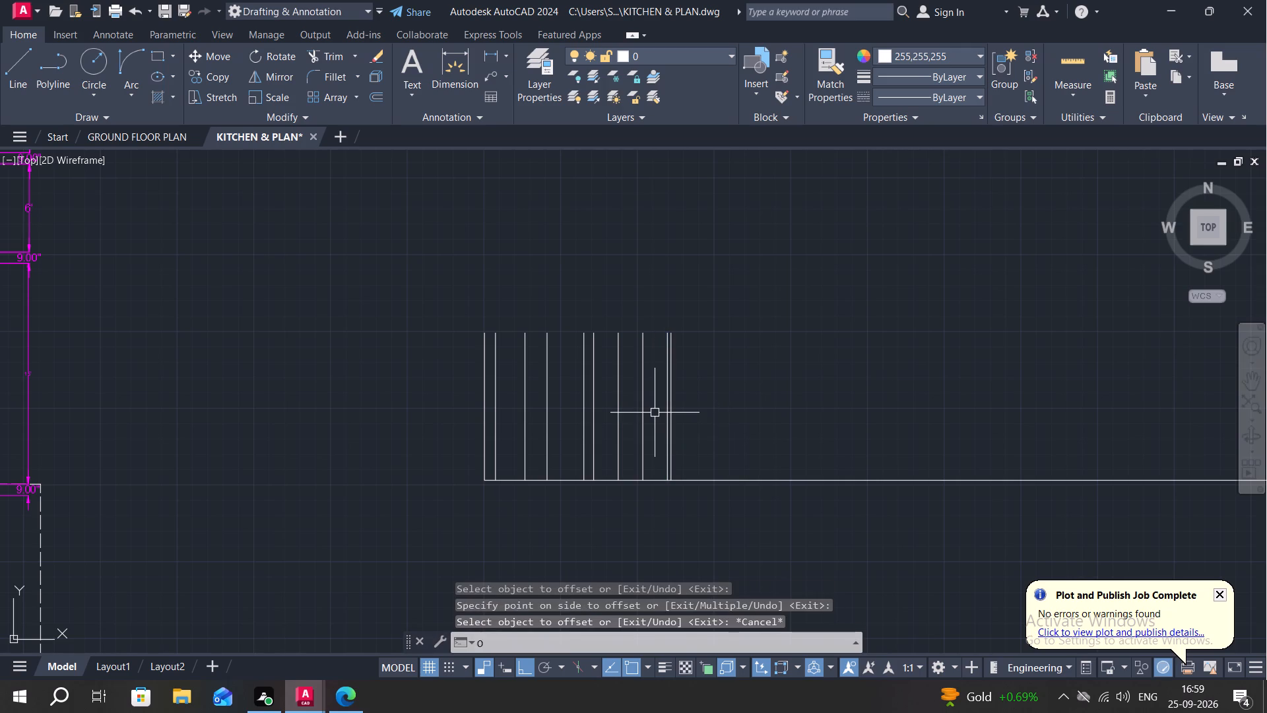
key("space")
key("9")
key("shift+quotedbl")
key("Return")
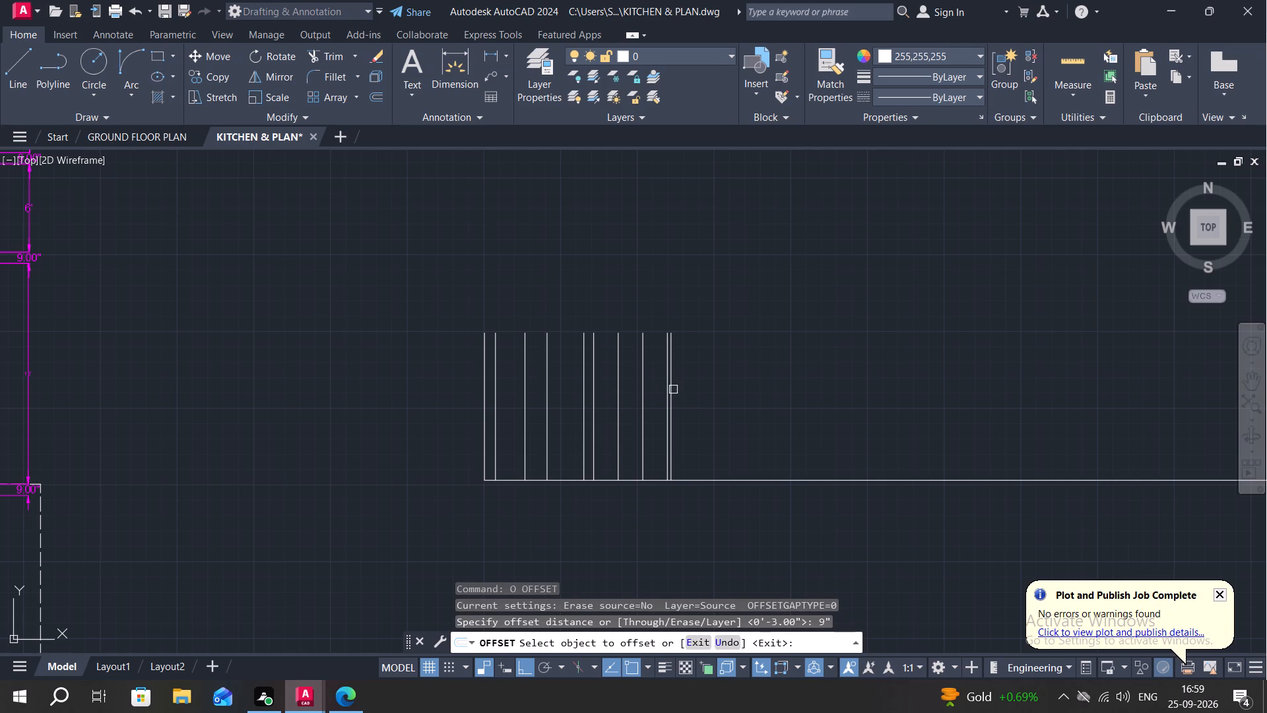
left_click(674, 390)
left_click(820, 407)
key("Escape")
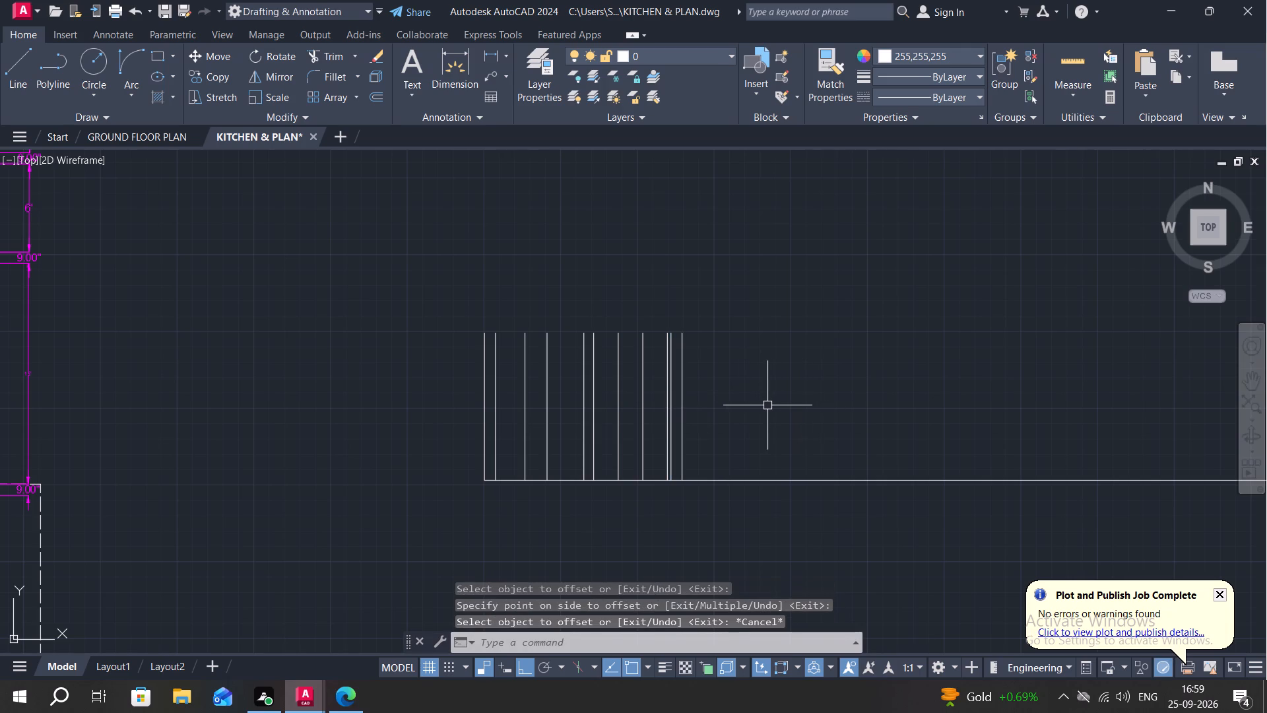
Draw a horizontal top line from the upper end of the leftmost vertical to the upper end of the rightmost vertical.
type("'")
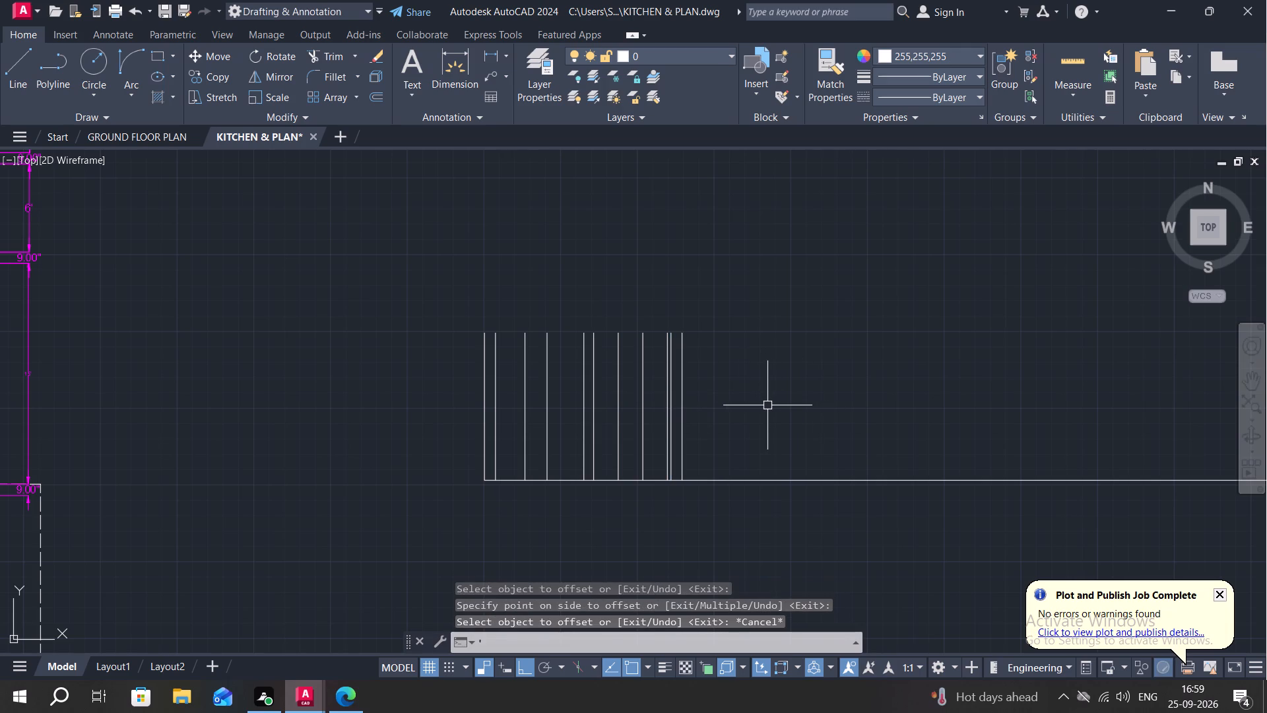
key("space")
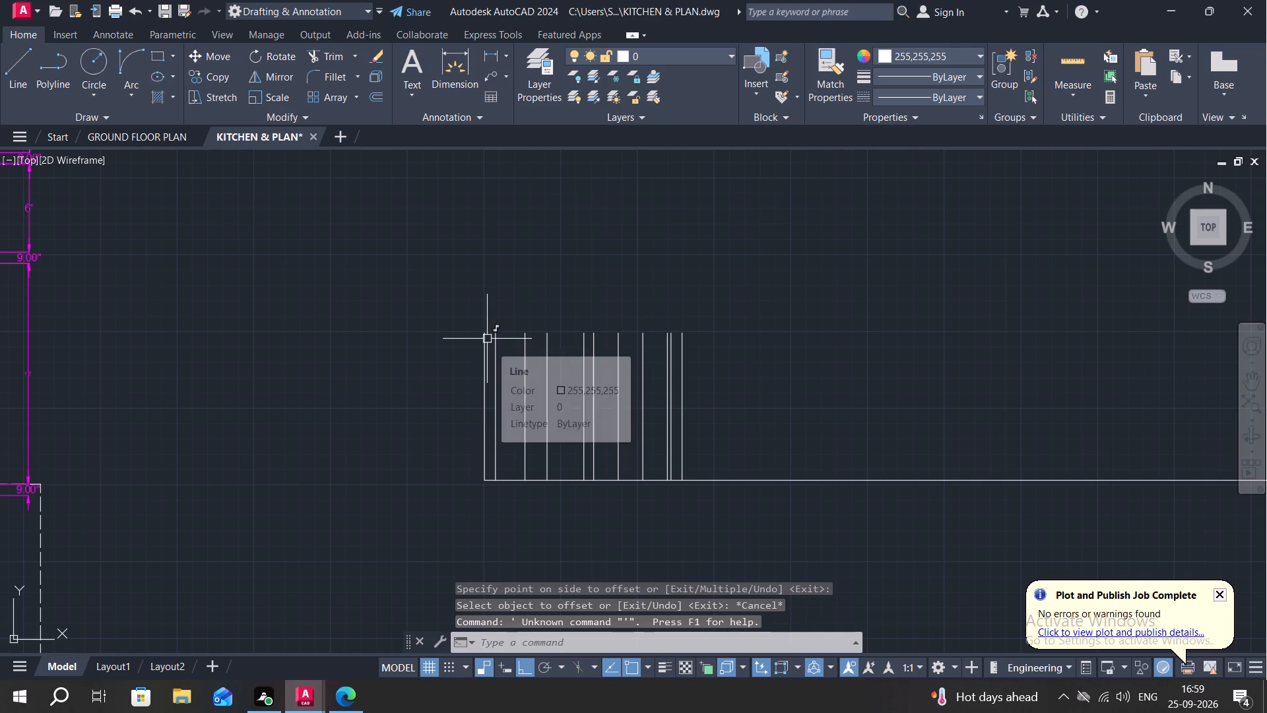
type("L")
key("space")
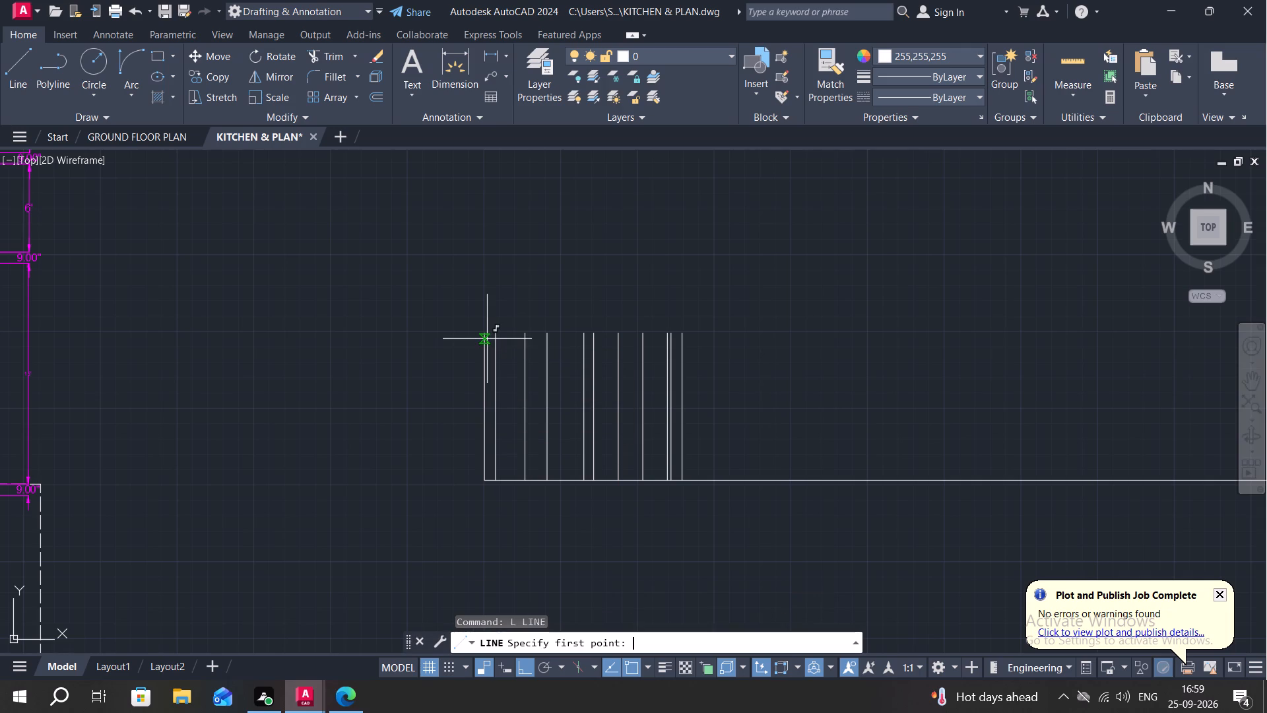
left_click(485, 330)
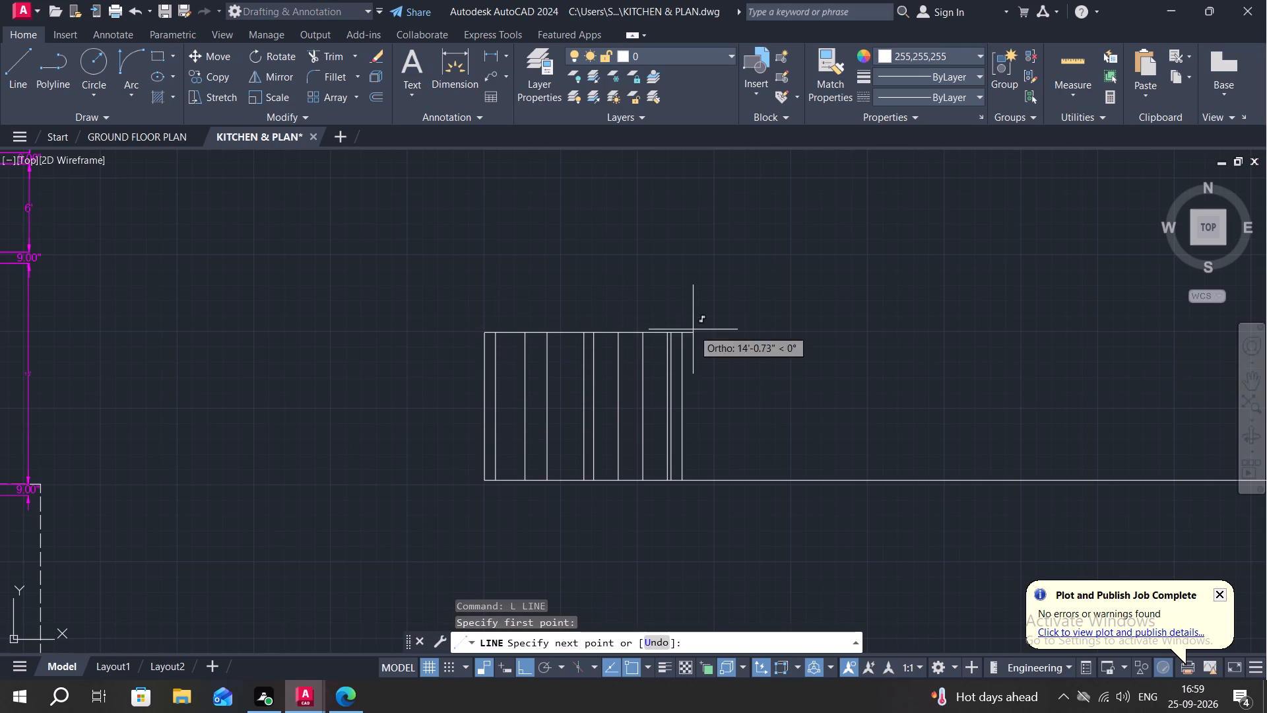
left_click(680, 329)
key("Escape")
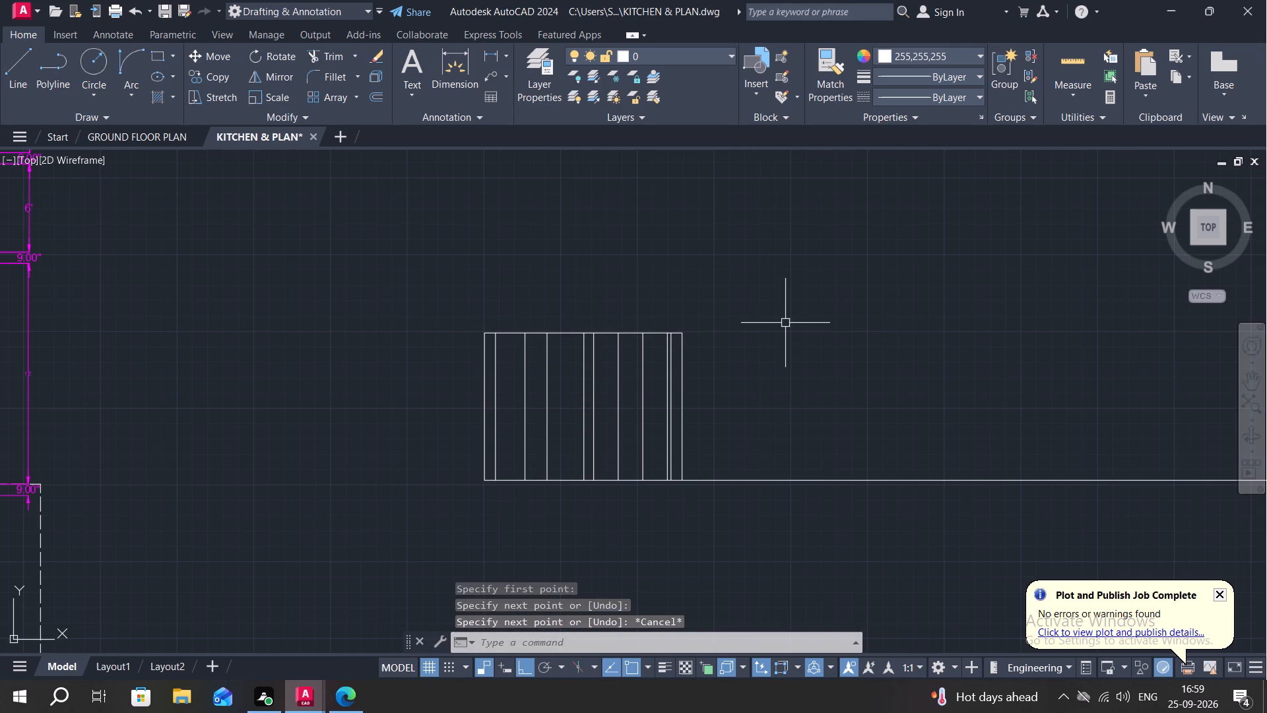
Trim off the part of the baseline that extends past the rightmost vertical line.
type("TR")
key("space")
left_click_drag(787, 329, 848, 545)
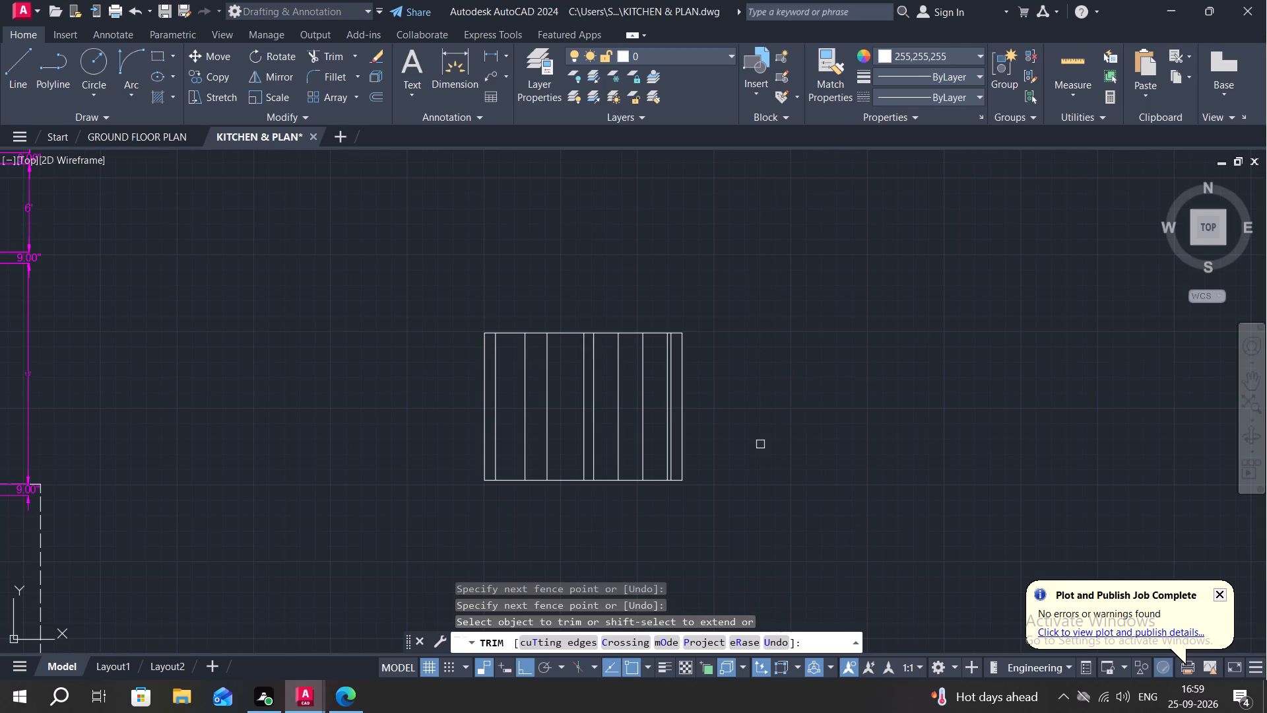
scroll(537, 491, "up", 2)
middle_click_drag(507, 461, 704, 696)
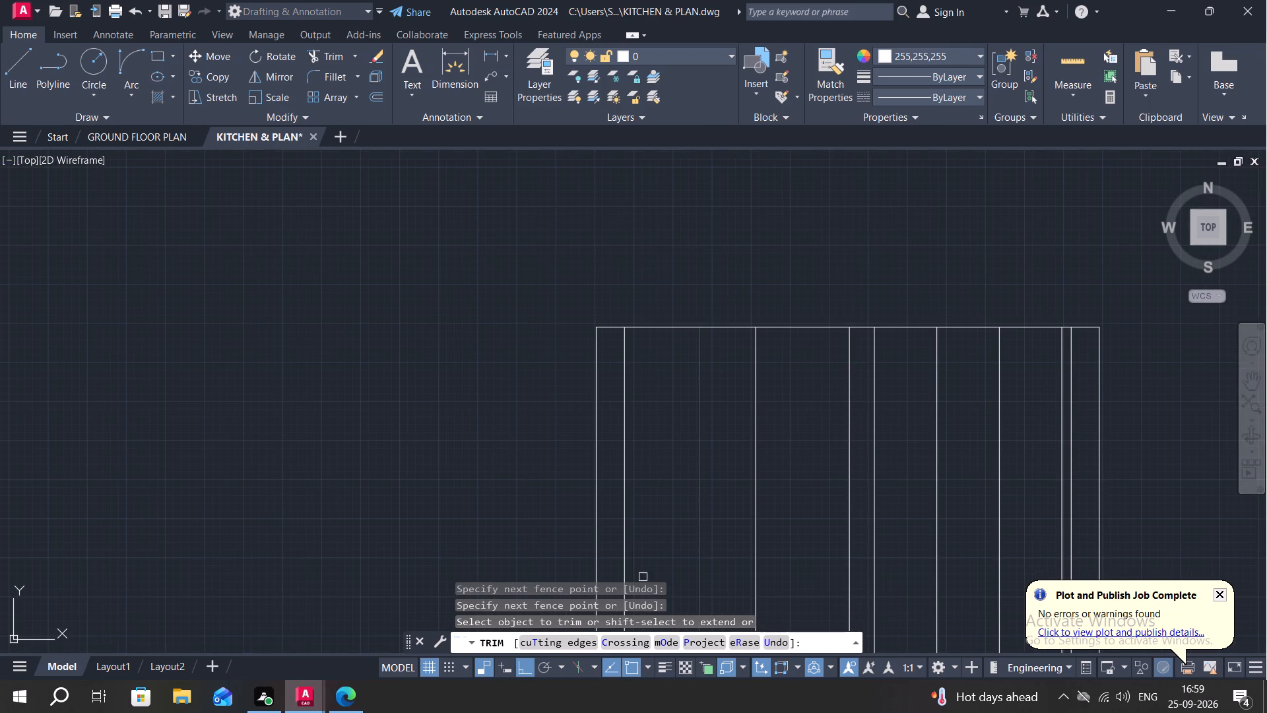
scroll(649, 467, "down", 1)
middle_click_drag(643, 426, 621, 340)
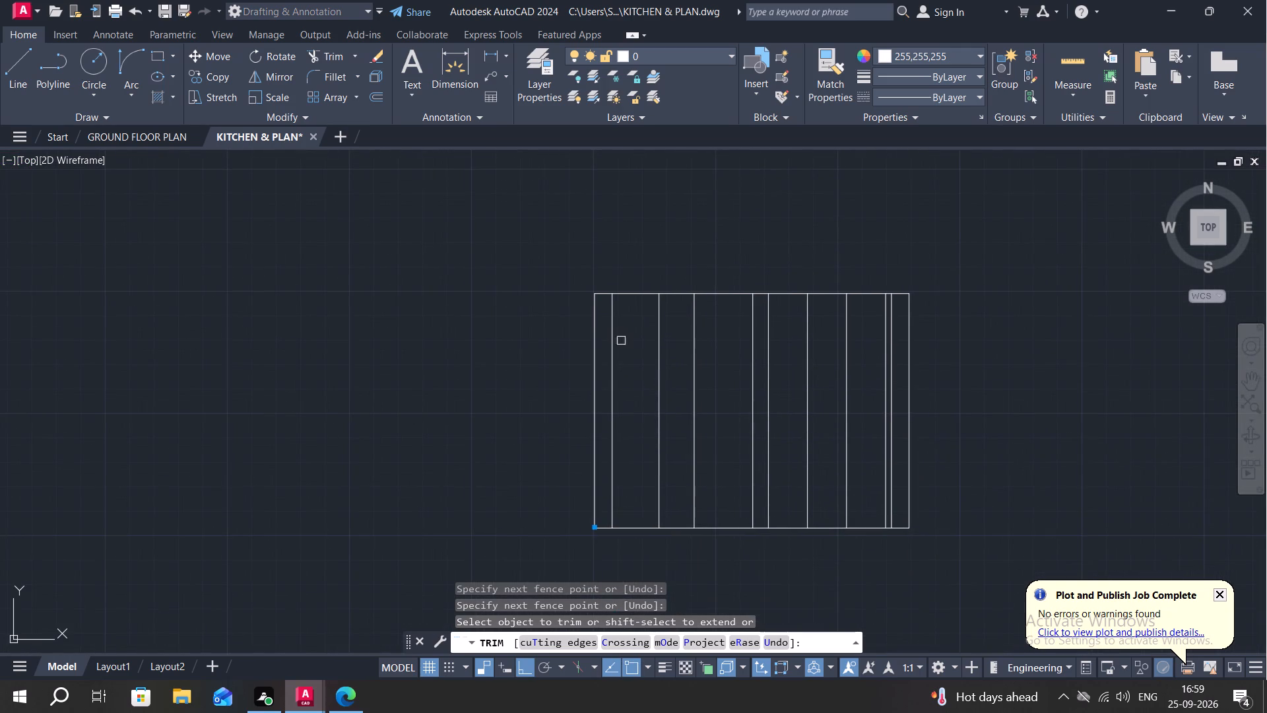
key("Escape")
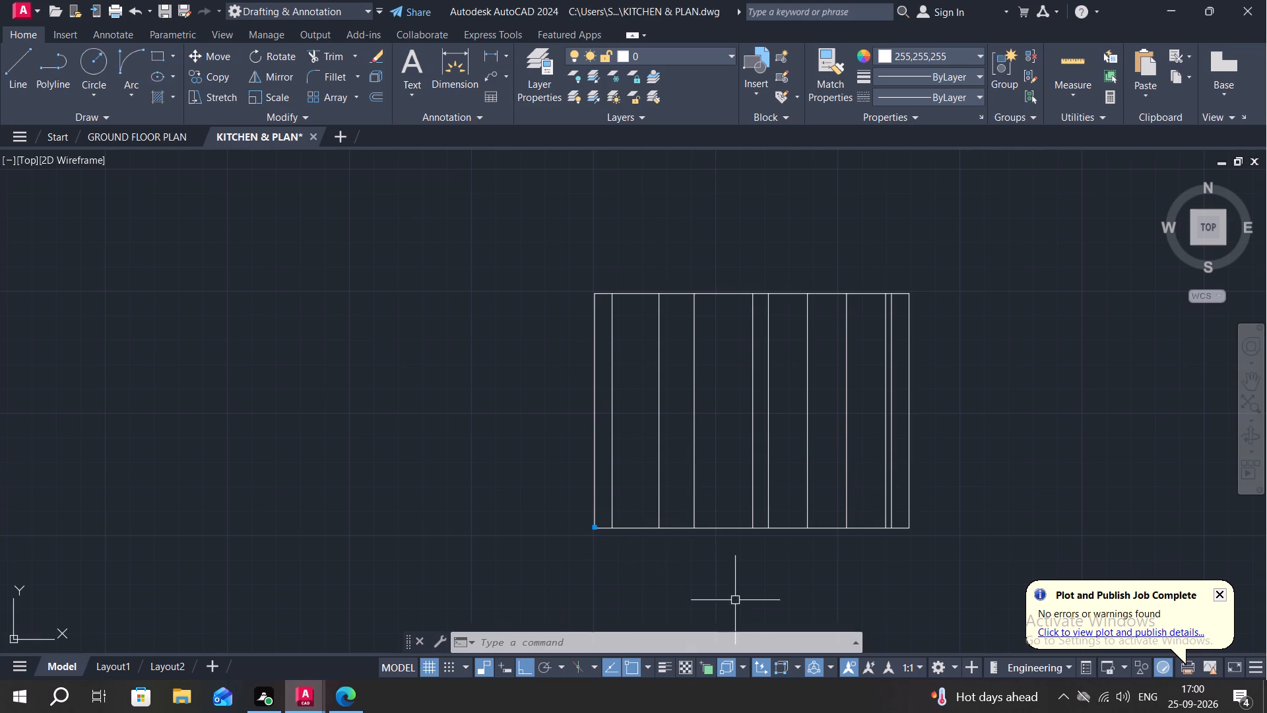
key("Escape")
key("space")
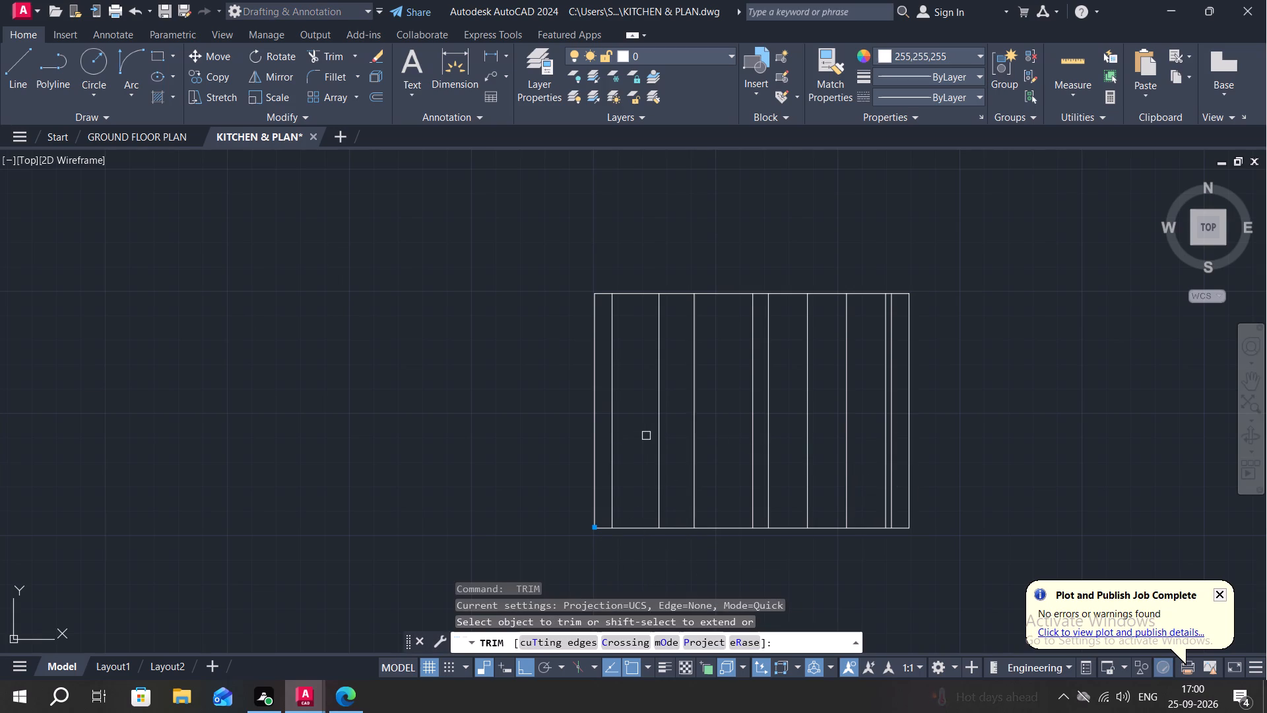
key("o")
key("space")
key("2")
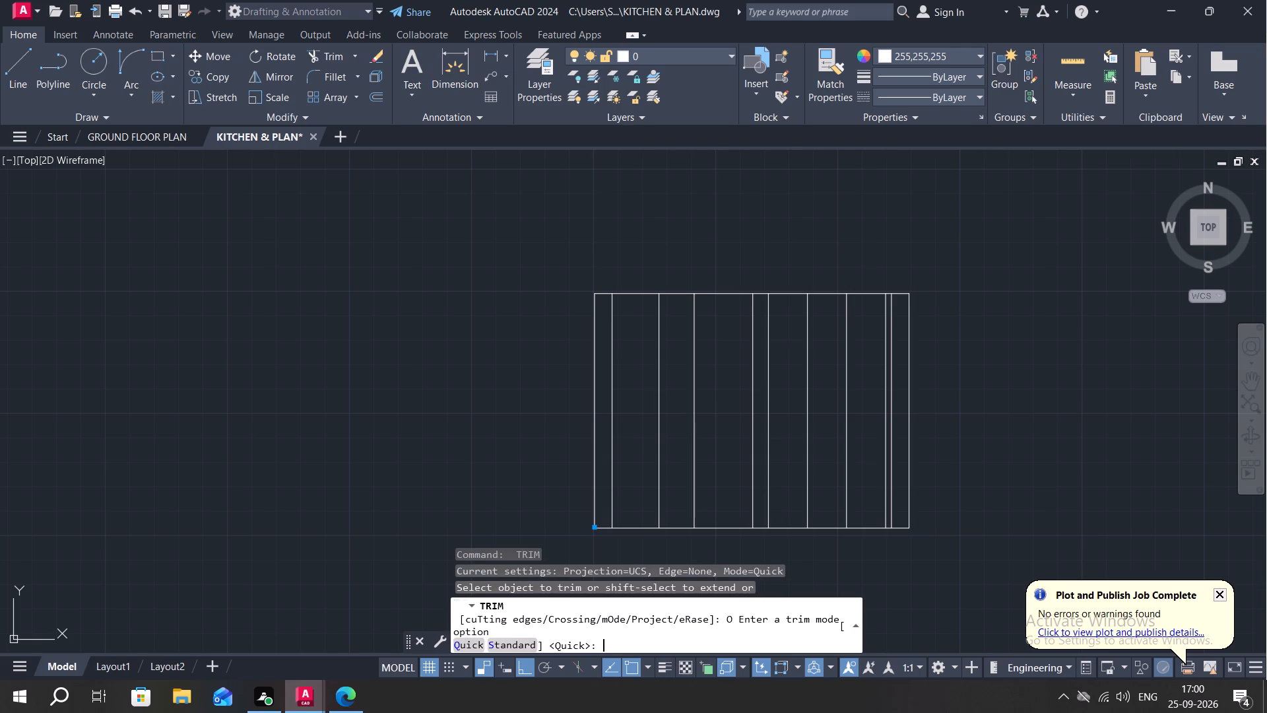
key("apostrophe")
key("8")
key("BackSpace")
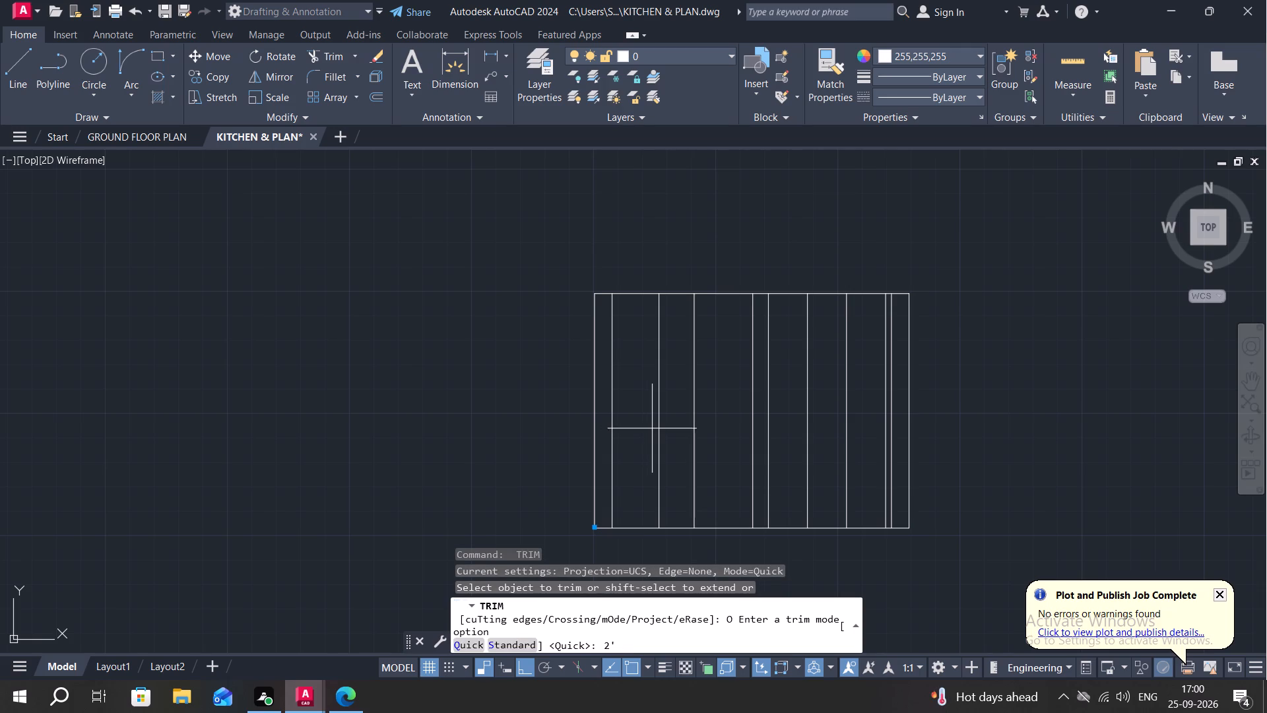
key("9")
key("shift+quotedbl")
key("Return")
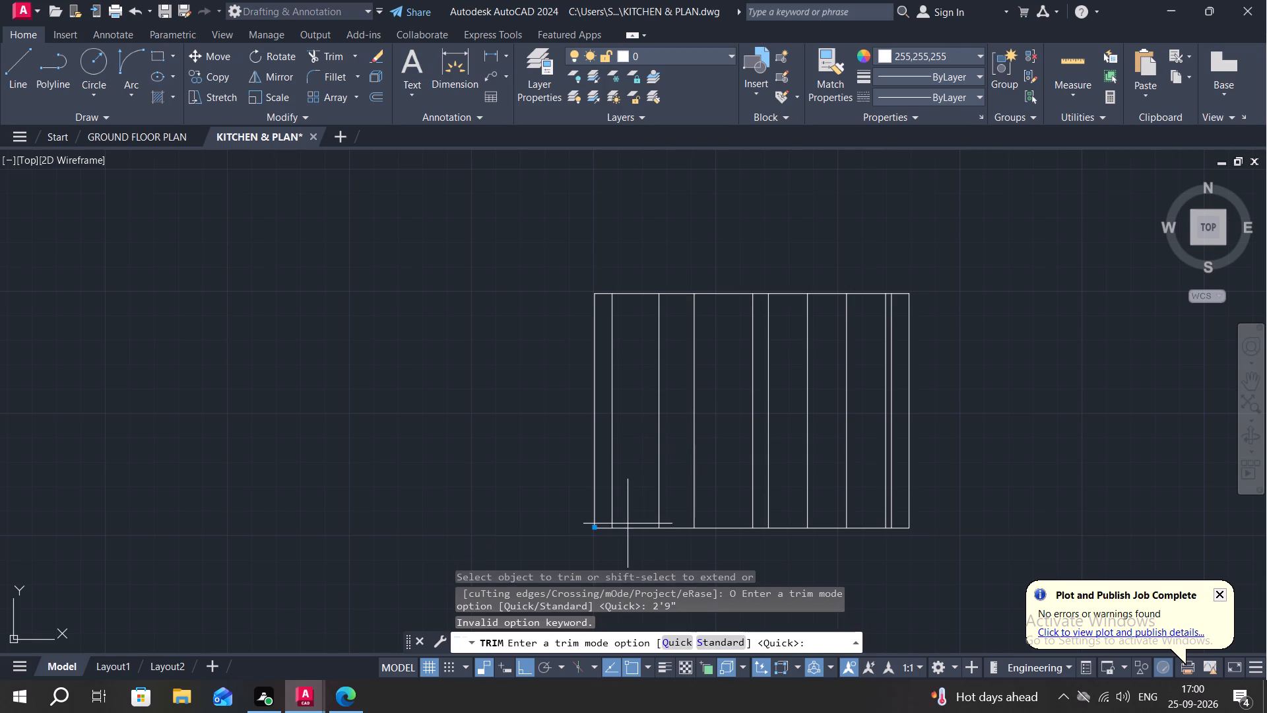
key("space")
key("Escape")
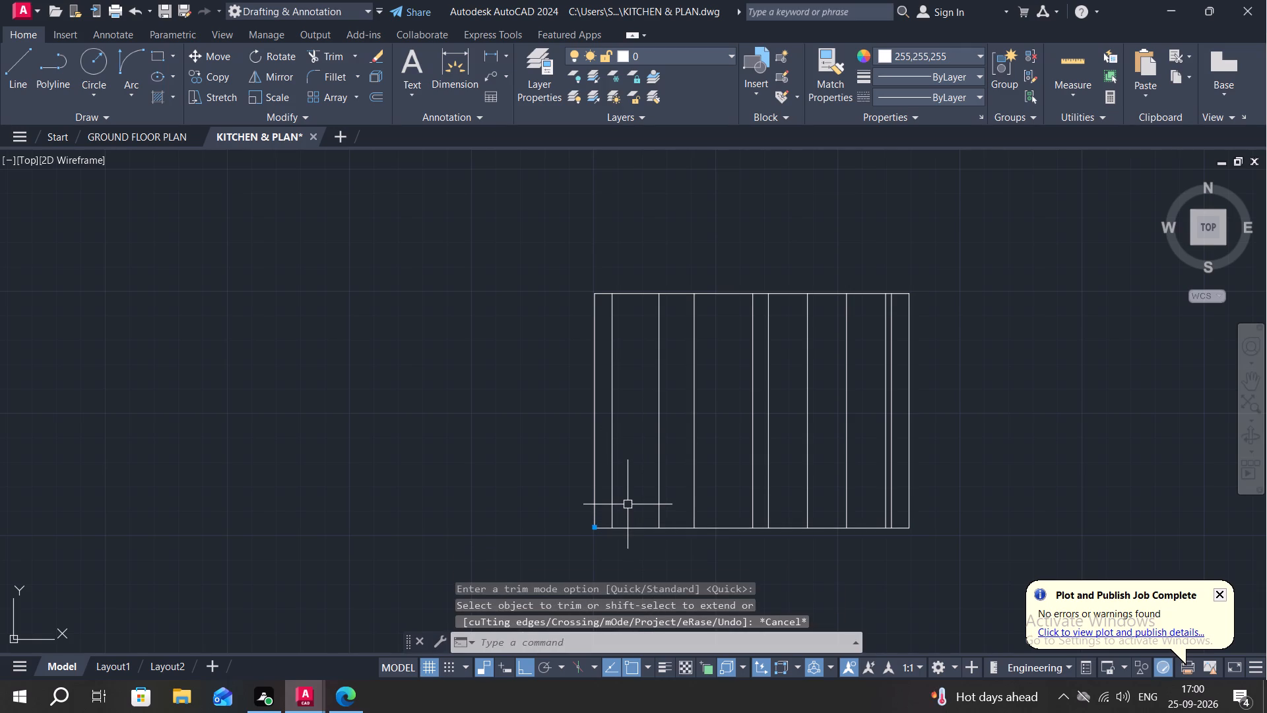
Offset the baseline 2'9" upward across the vertical lines.
type("O")
key("space")
type("2'9\"")
key("Return")
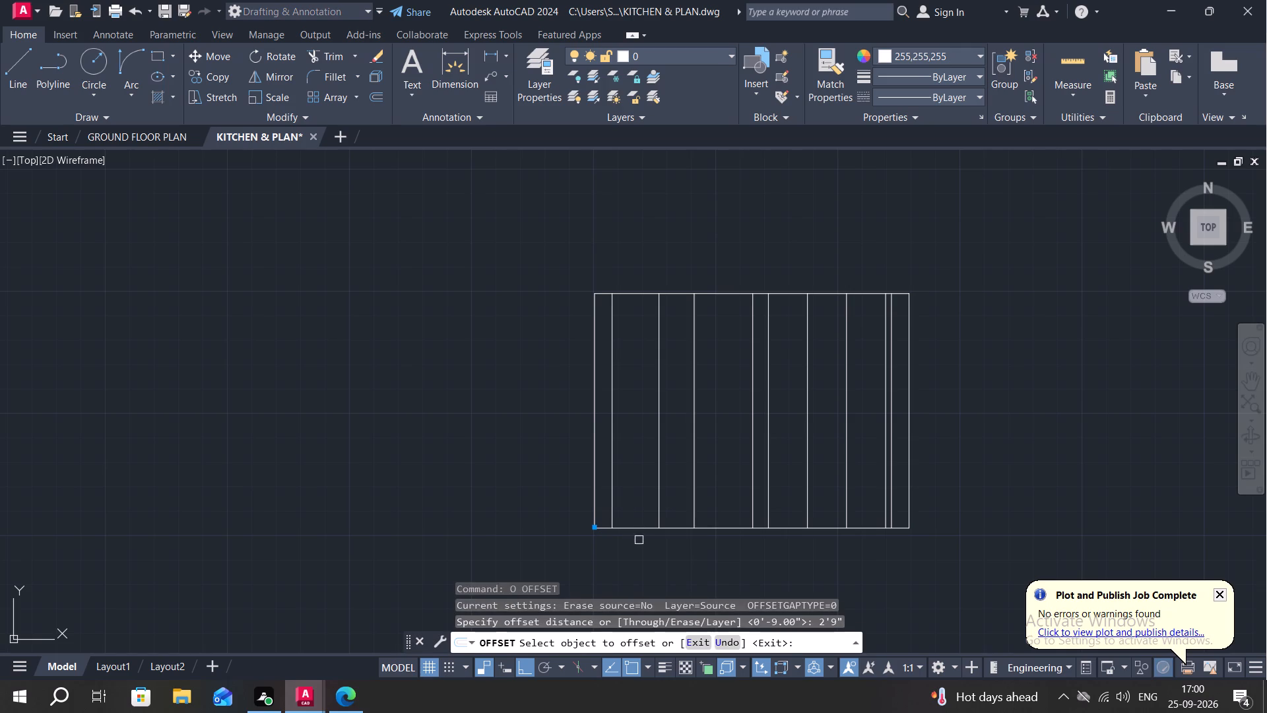
left_click(632, 529)
left_click(618, 433)
key("Escape")
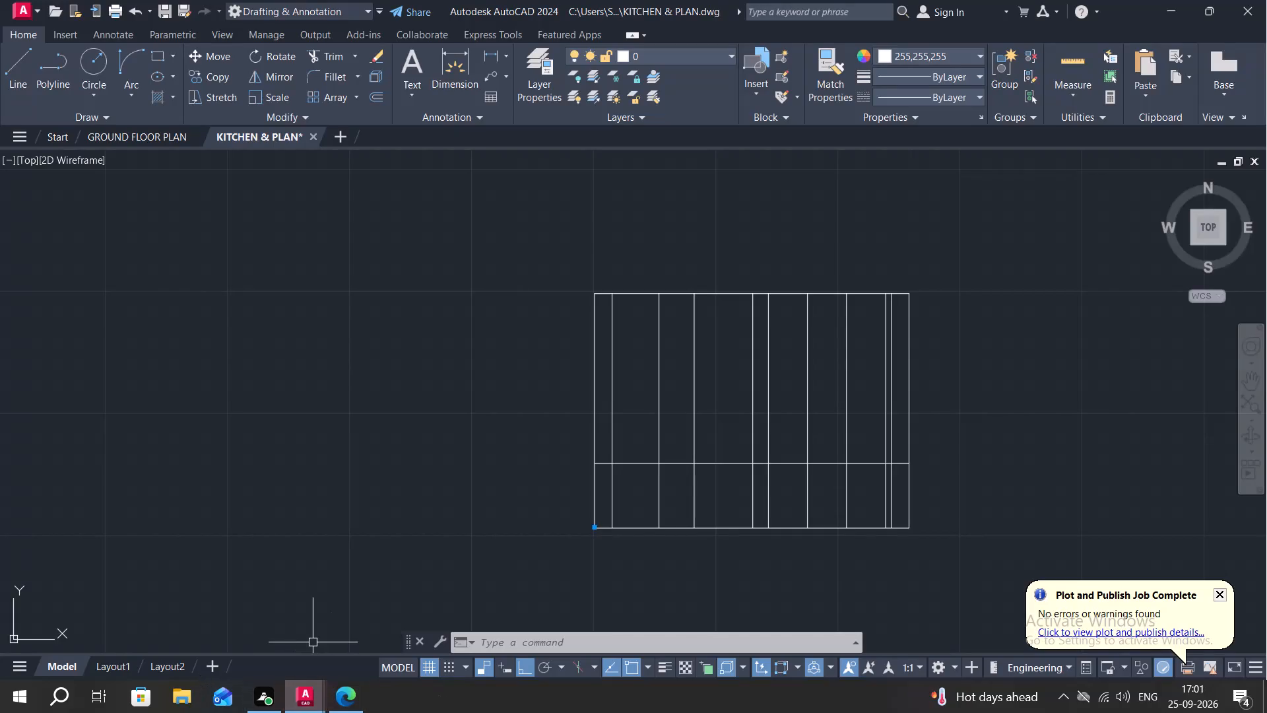
key("Escape")
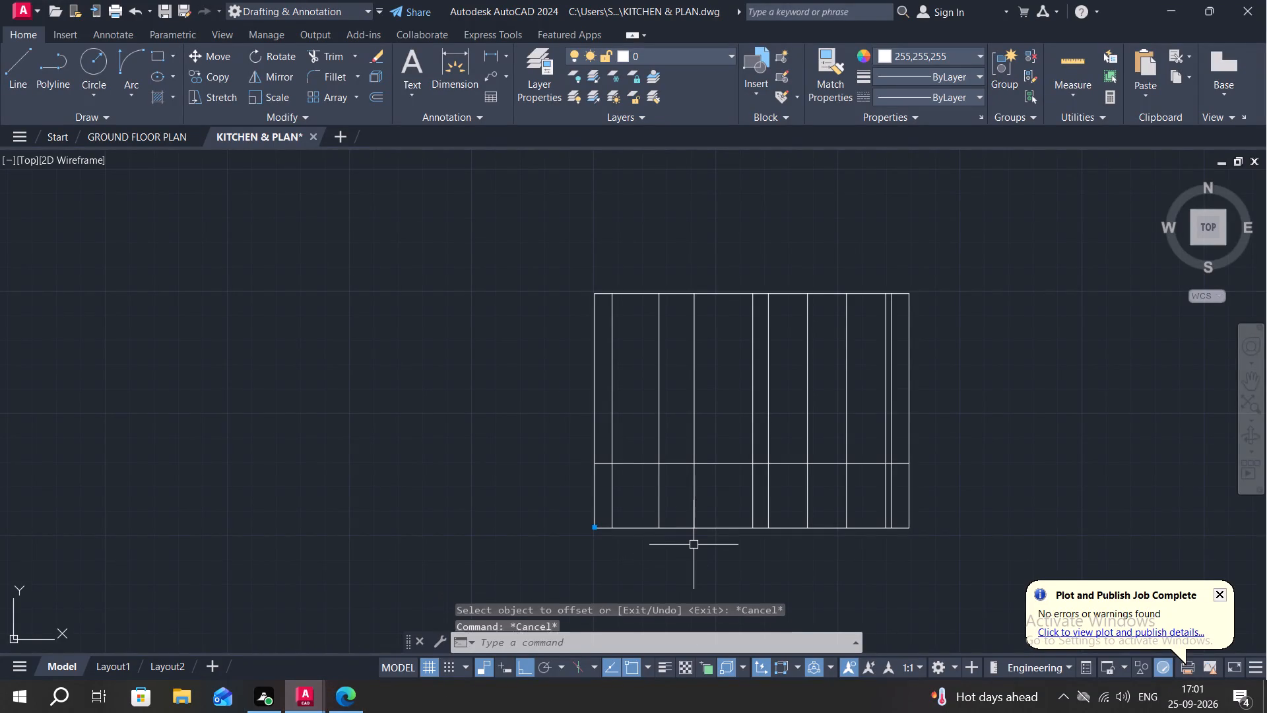
Offset the horizontal line above the baseline 2' upward, and offset the resulting line another 2' up.
key("o")
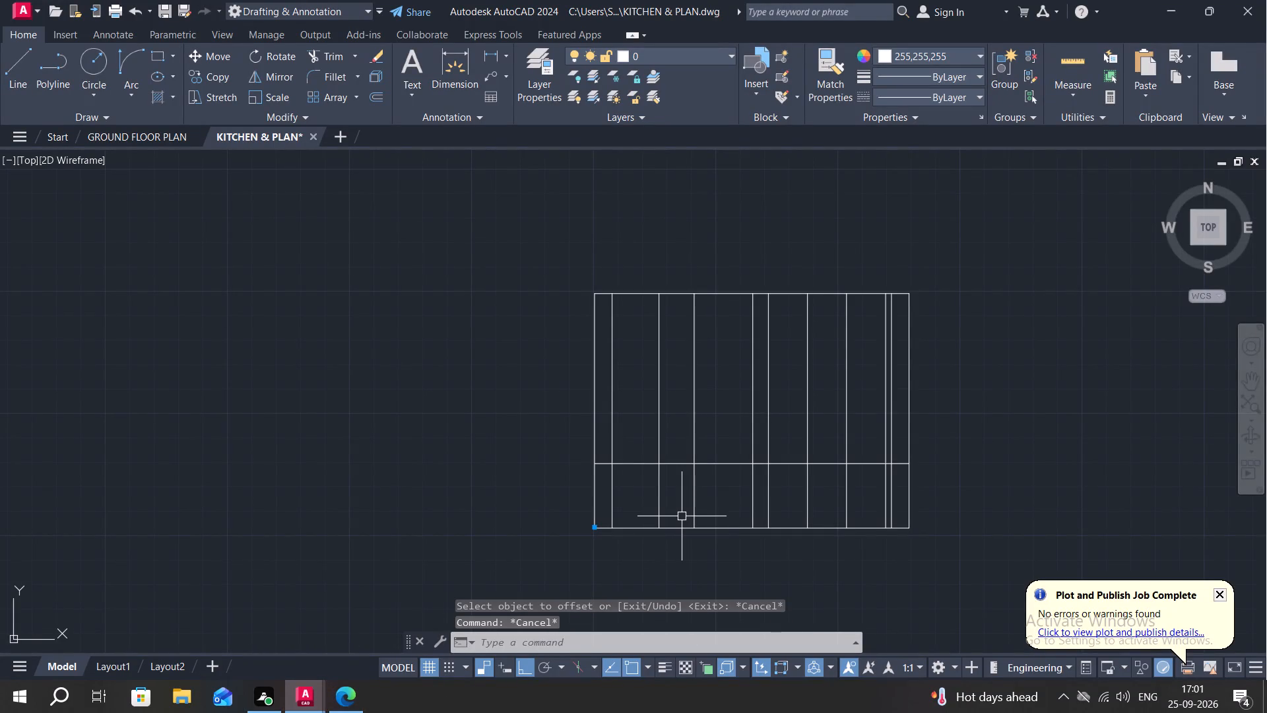
key("space")
type("2'")
key("space")
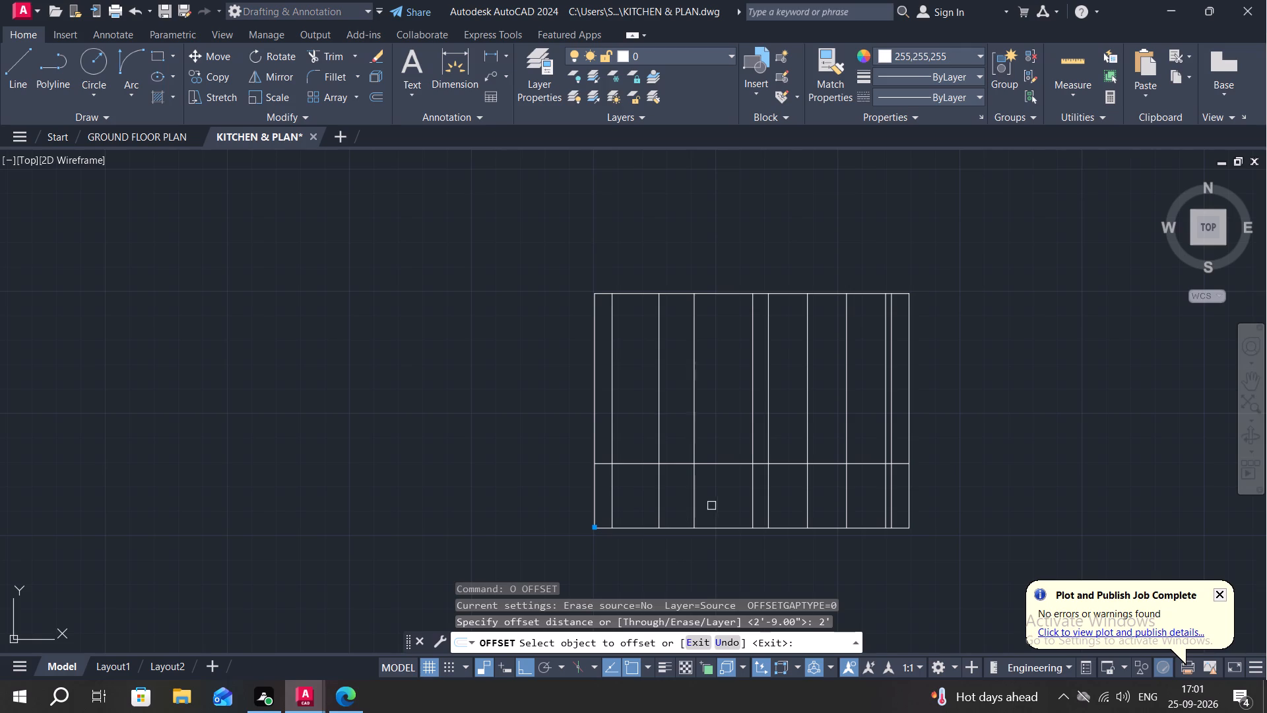
left_click(639, 463)
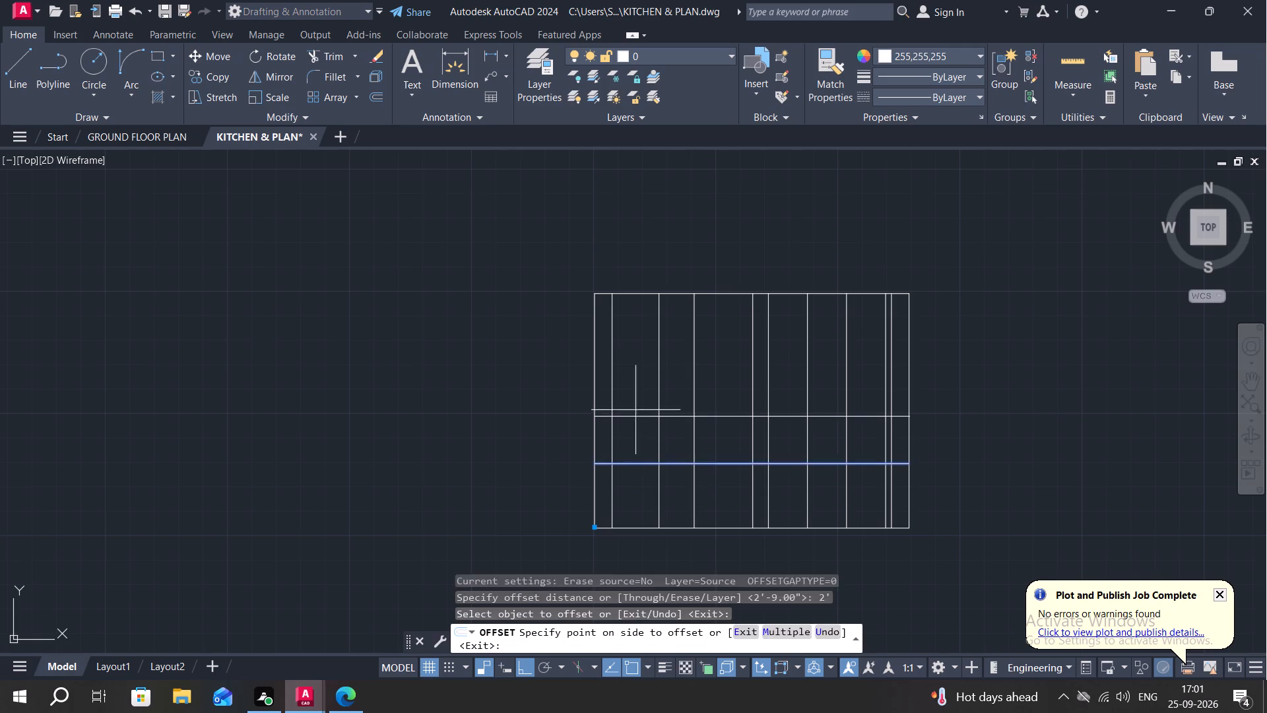
left_click(635, 410)
left_click(646, 415)
left_click(661, 324)
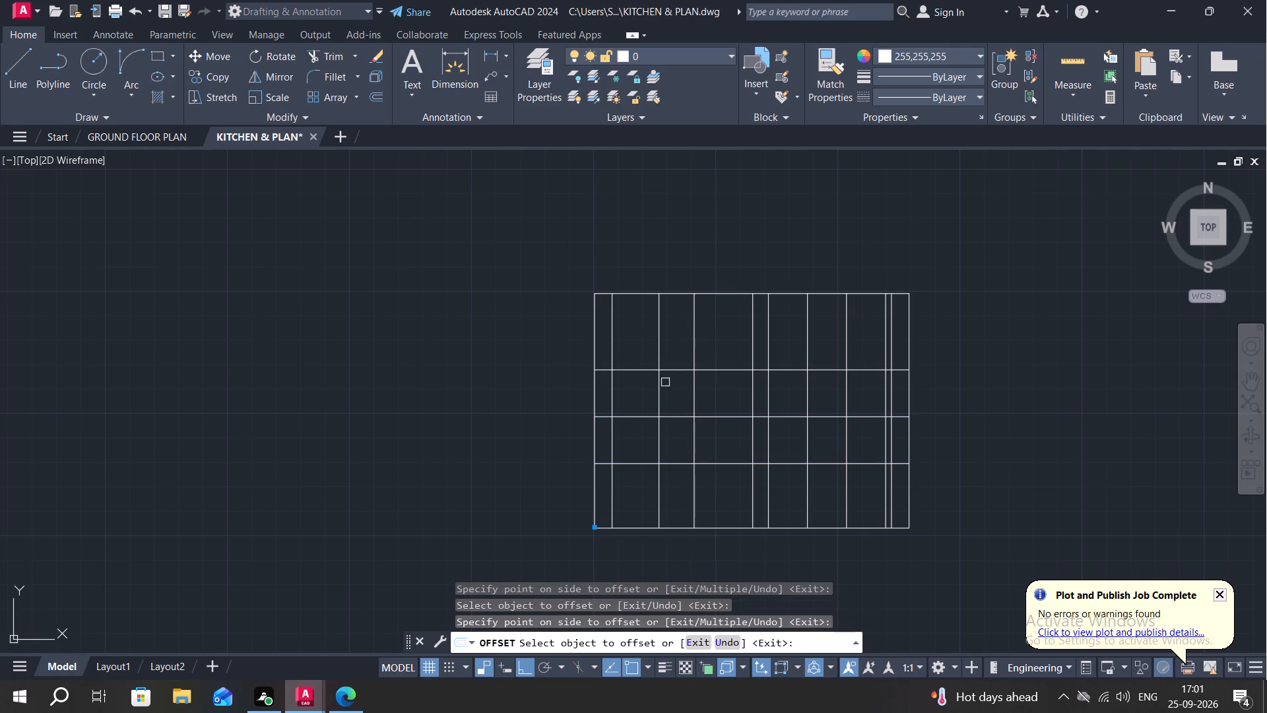
key("Escape")
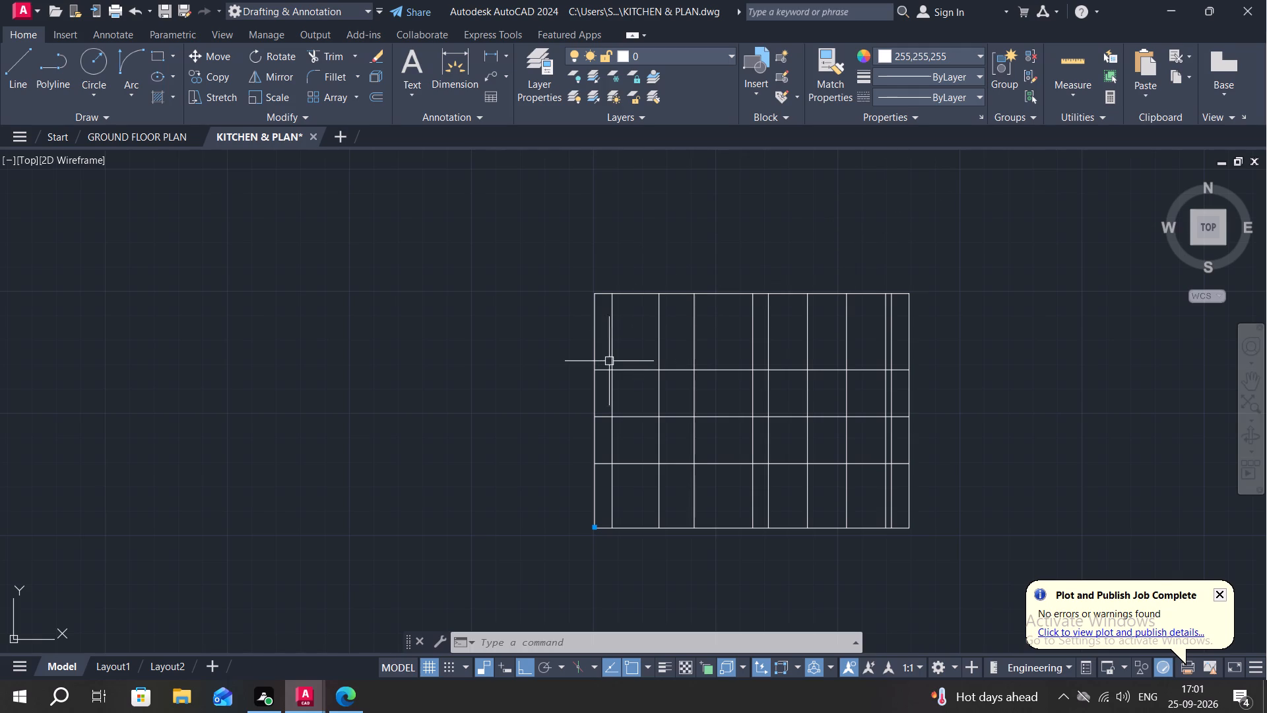
Draw a rectangle over the top-row cell between the second and third vertical lines of the grid.
key("r")
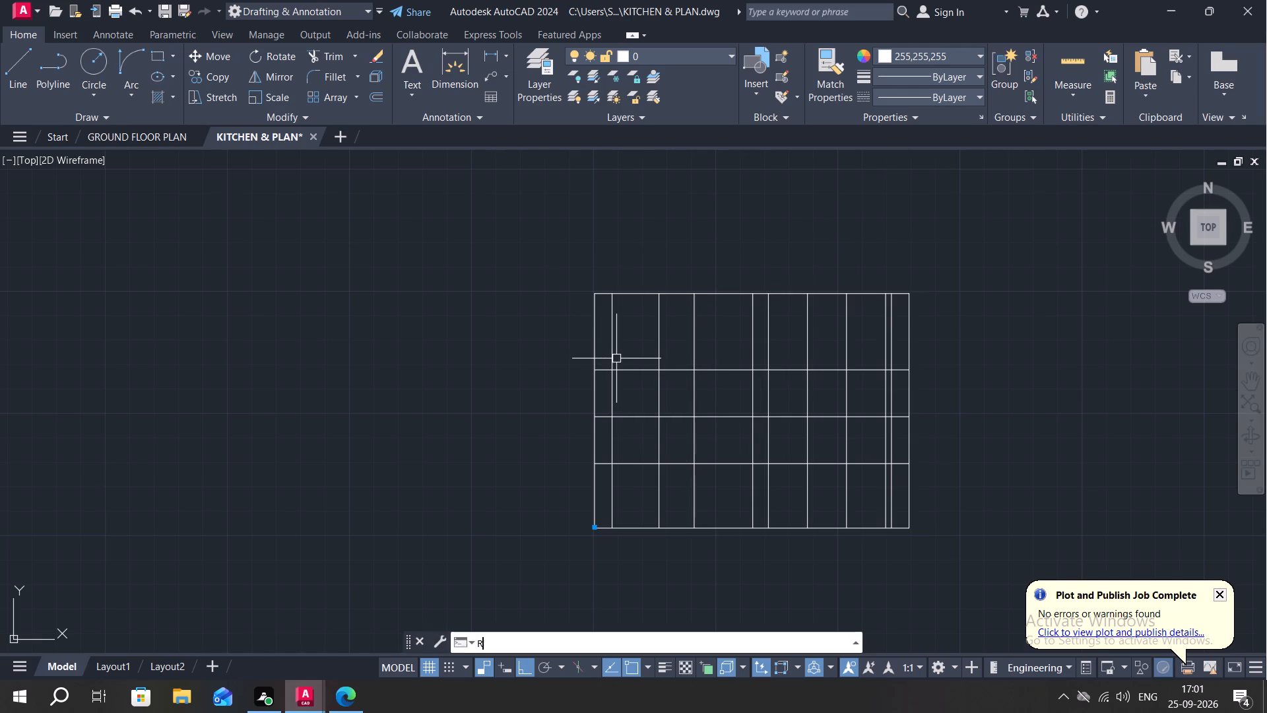
type("EX")
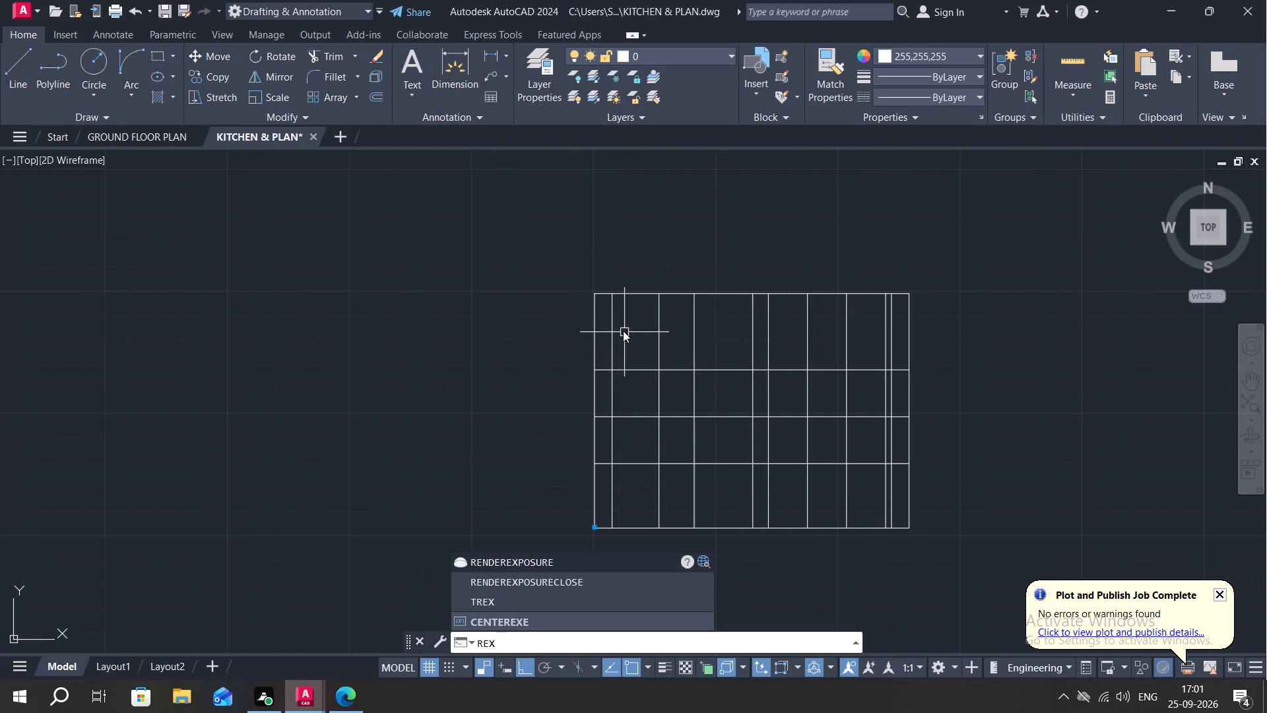
key("BackSpace")
type("C")
key("space")
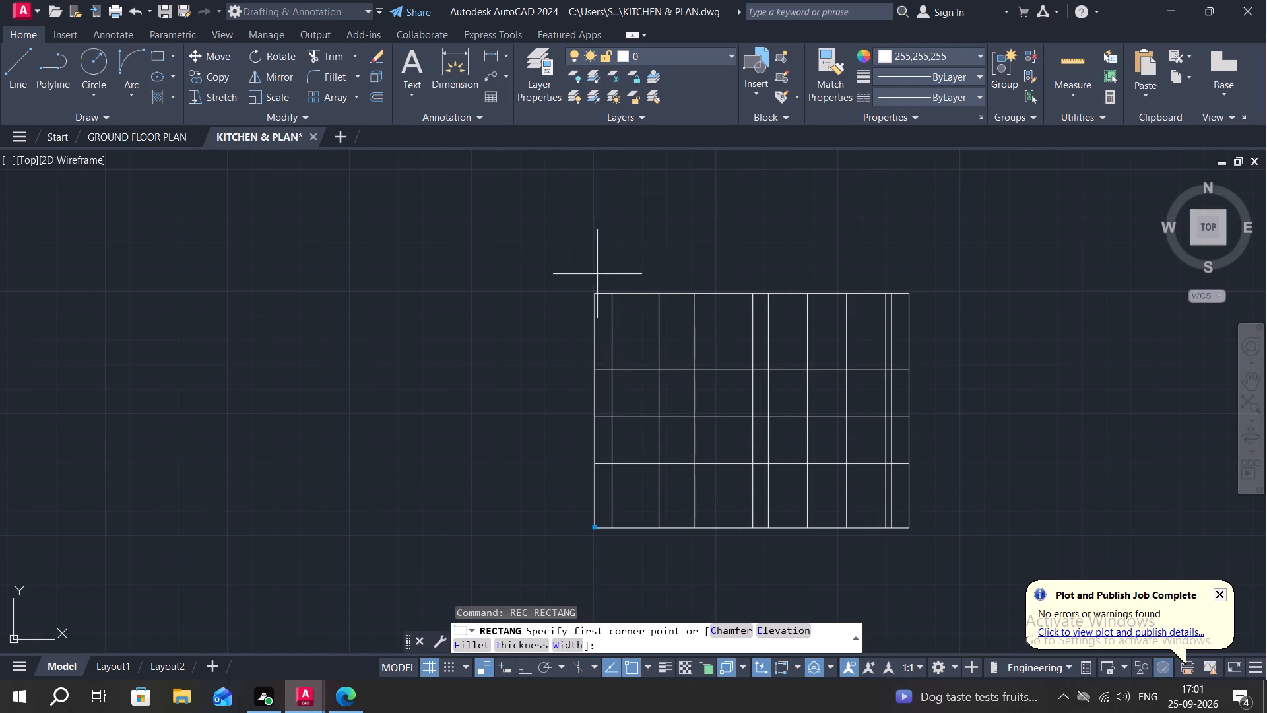
left_click(608, 296)
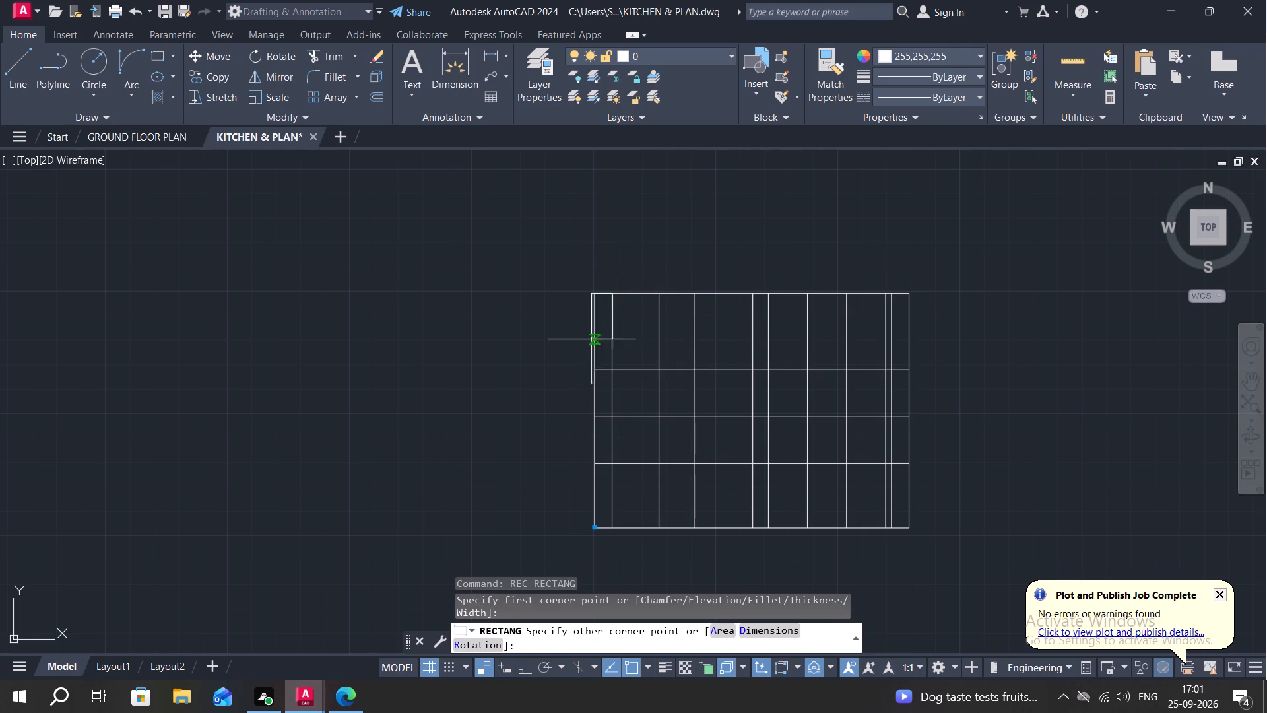
left_click(661, 372)
key("Escape")
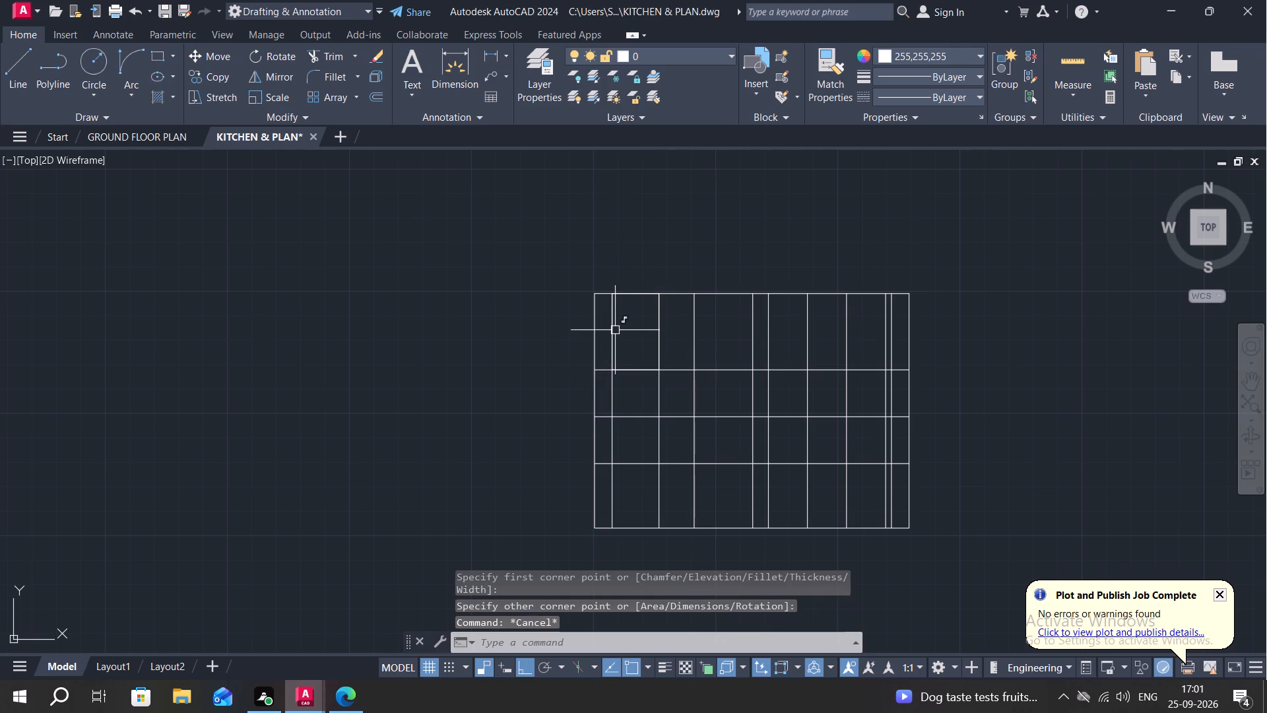
Draw a horizontal line across the rectangle between the midpoints of its two vertical sides.
type("L")
key("space")
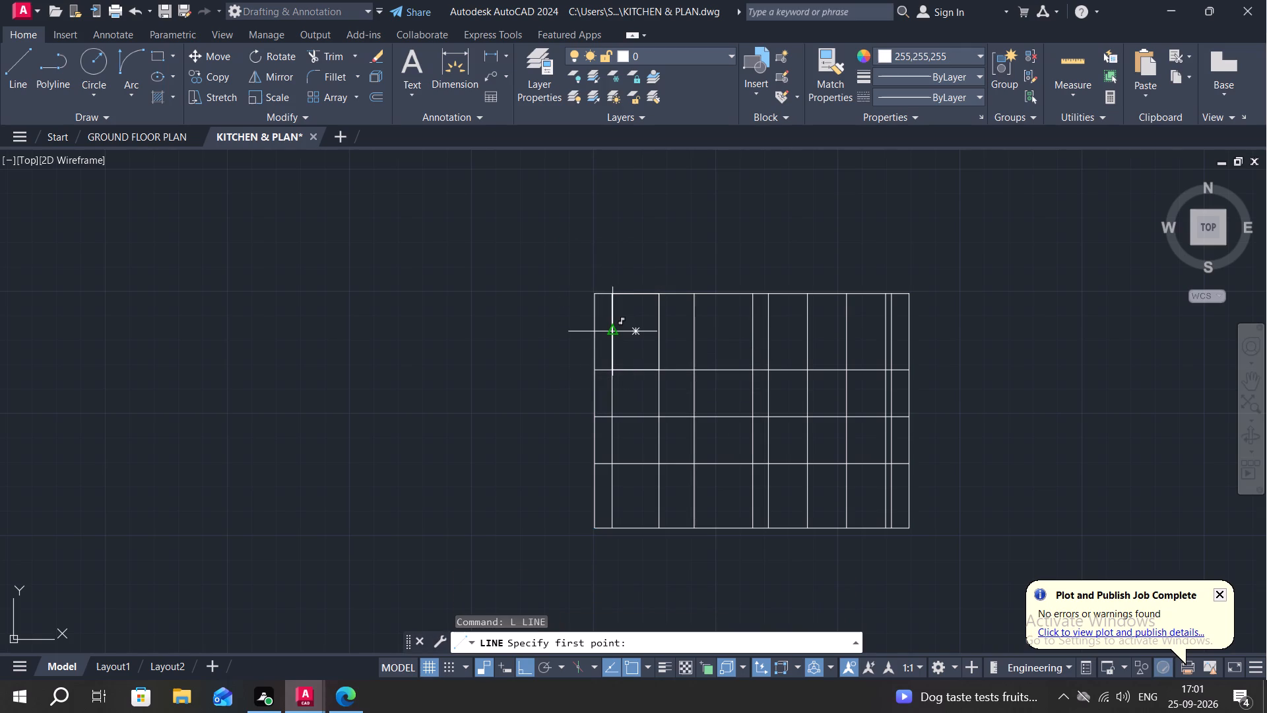
left_click(614, 333)
left_click(660, 333)
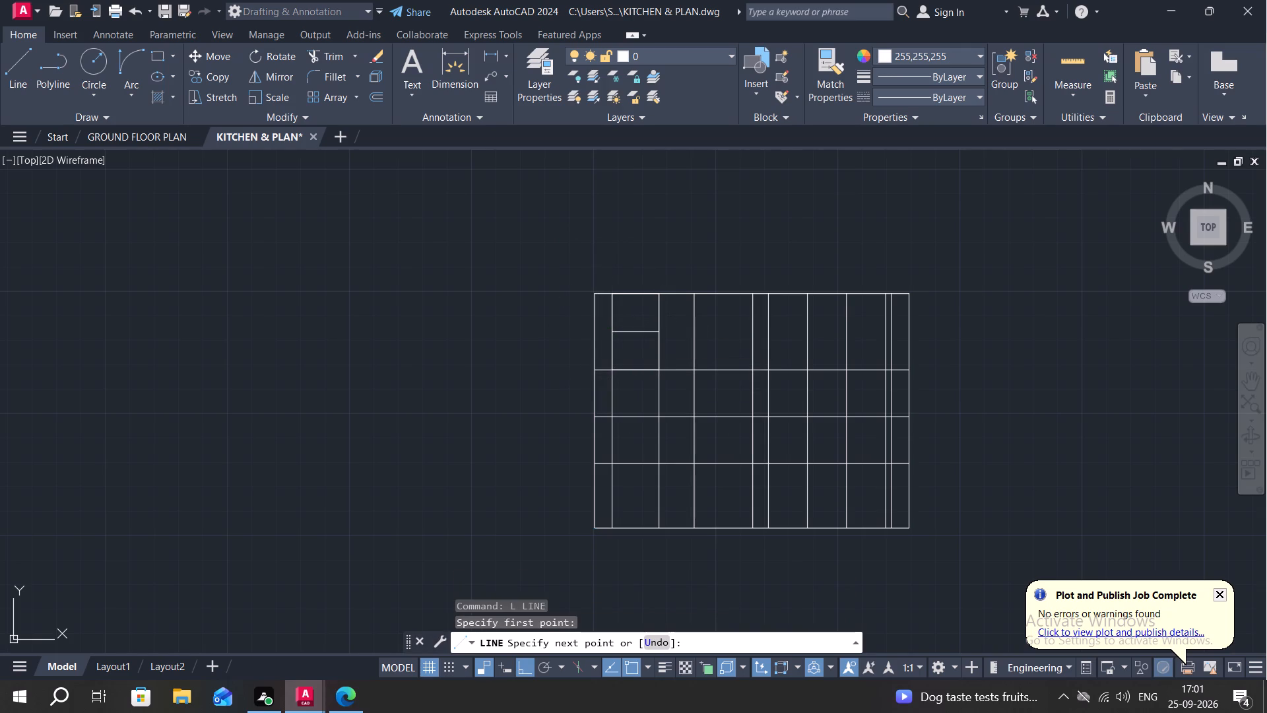
key("Escape")
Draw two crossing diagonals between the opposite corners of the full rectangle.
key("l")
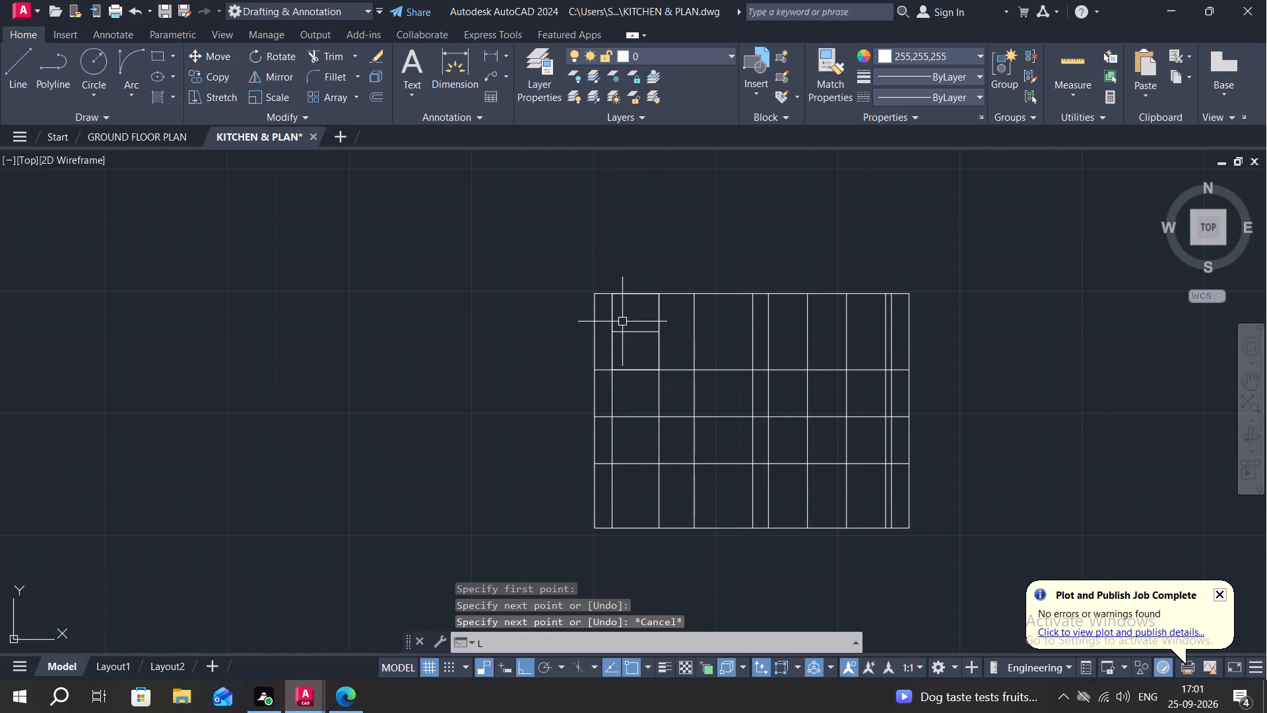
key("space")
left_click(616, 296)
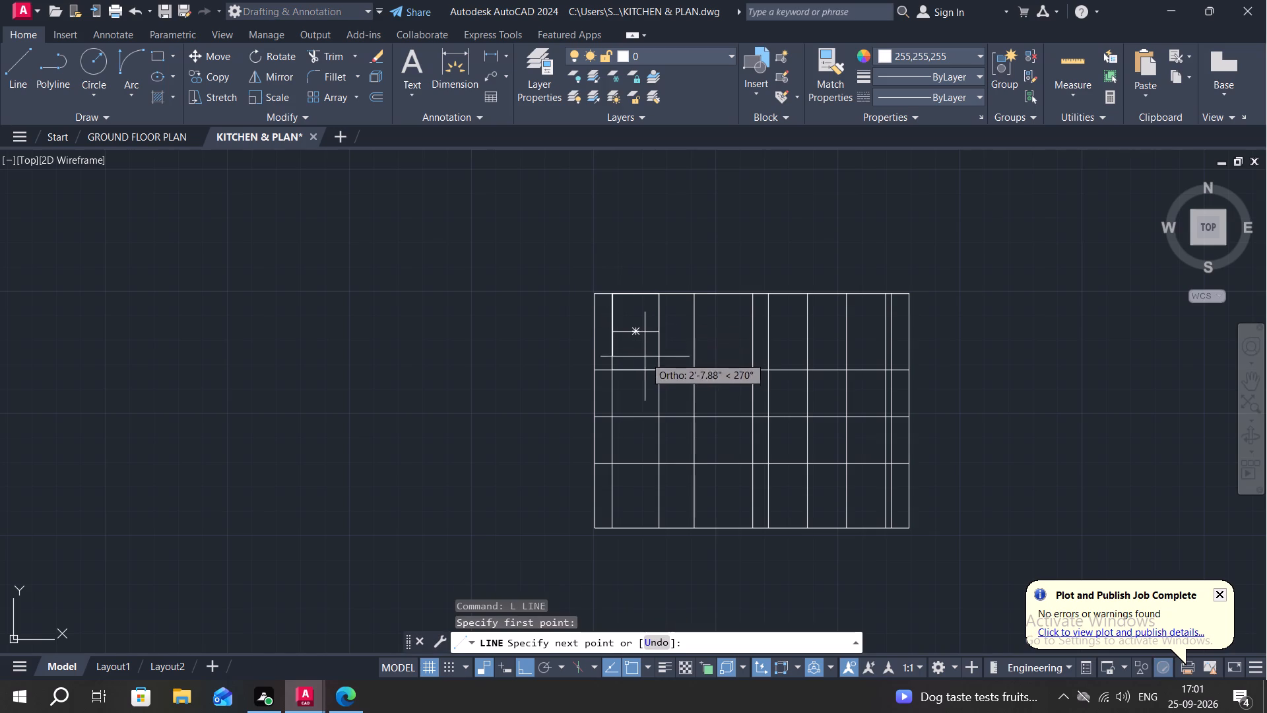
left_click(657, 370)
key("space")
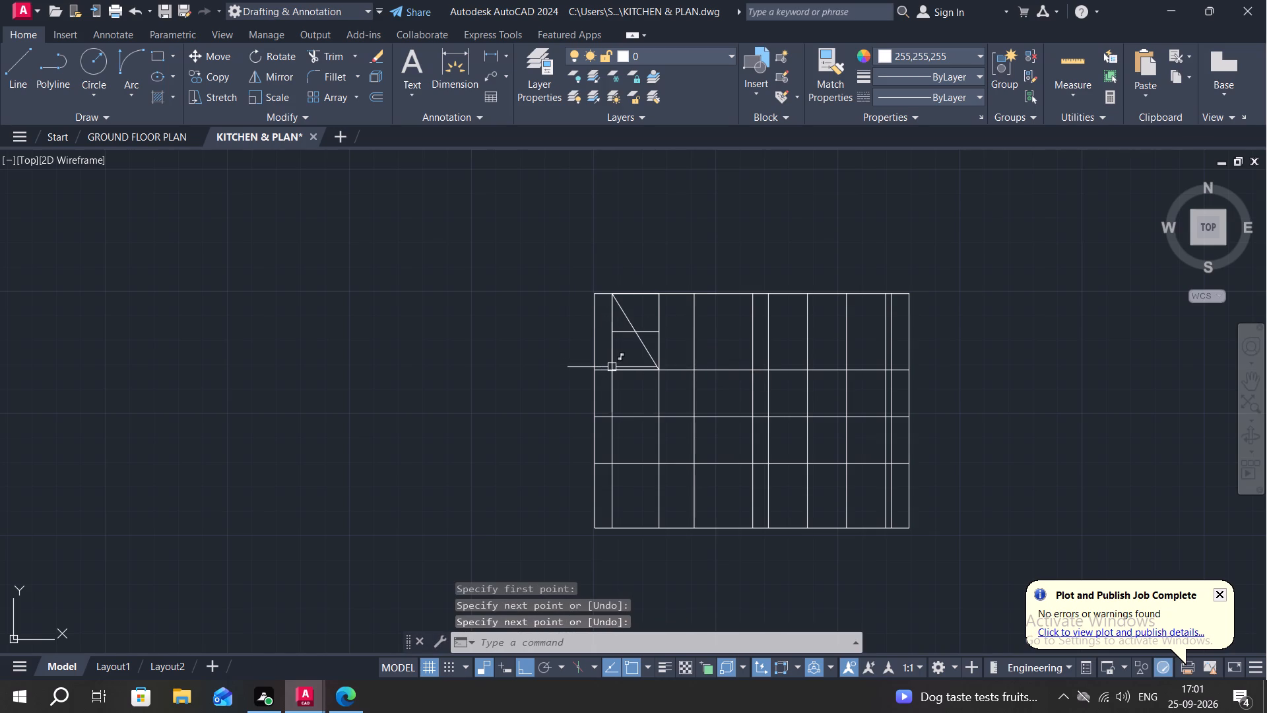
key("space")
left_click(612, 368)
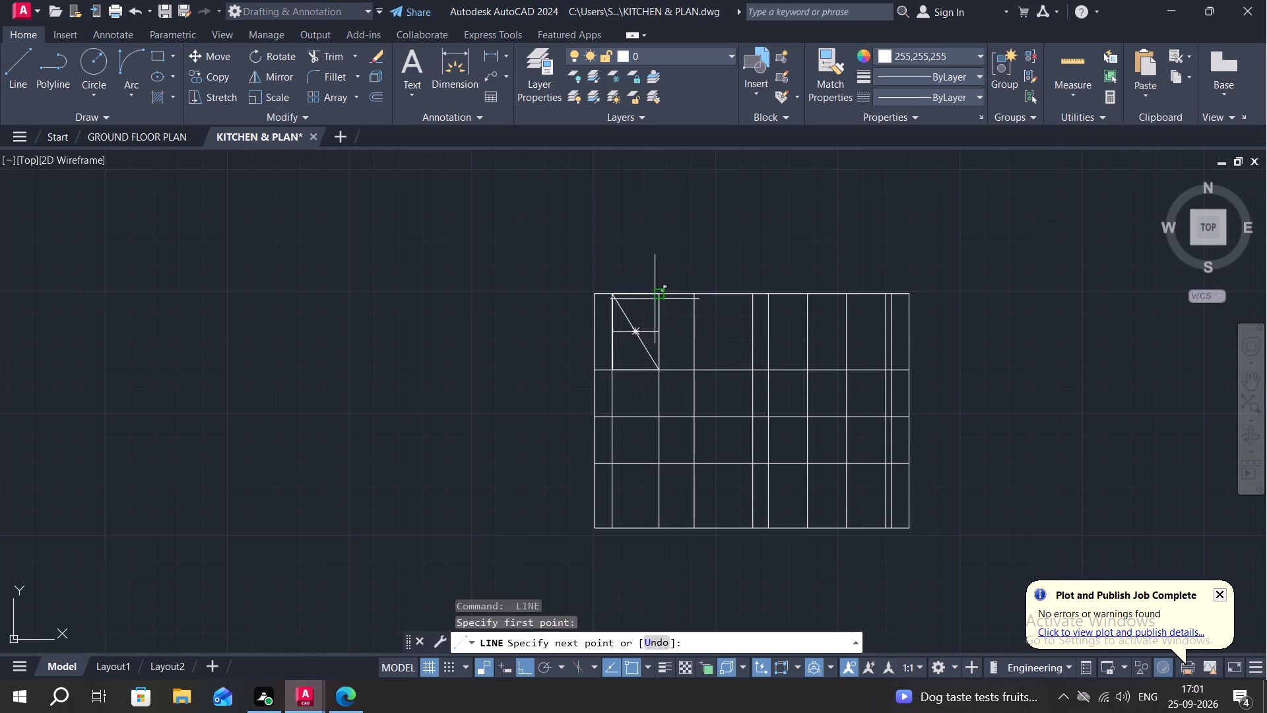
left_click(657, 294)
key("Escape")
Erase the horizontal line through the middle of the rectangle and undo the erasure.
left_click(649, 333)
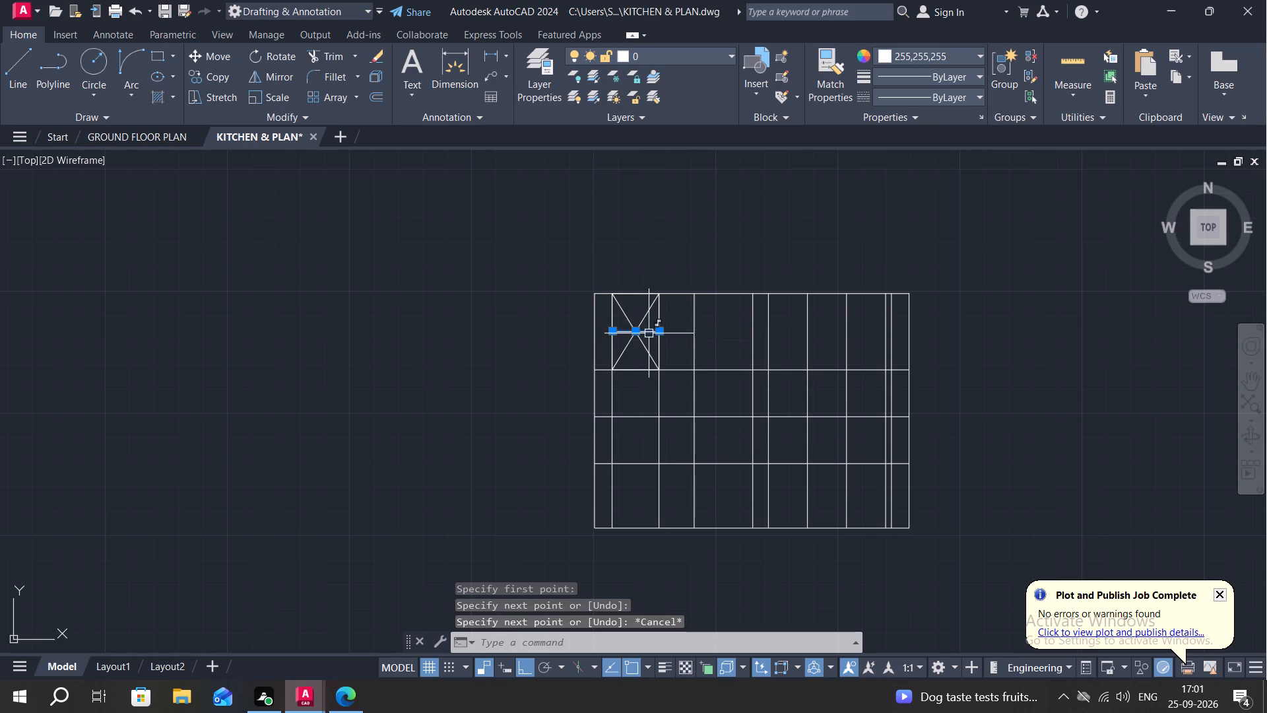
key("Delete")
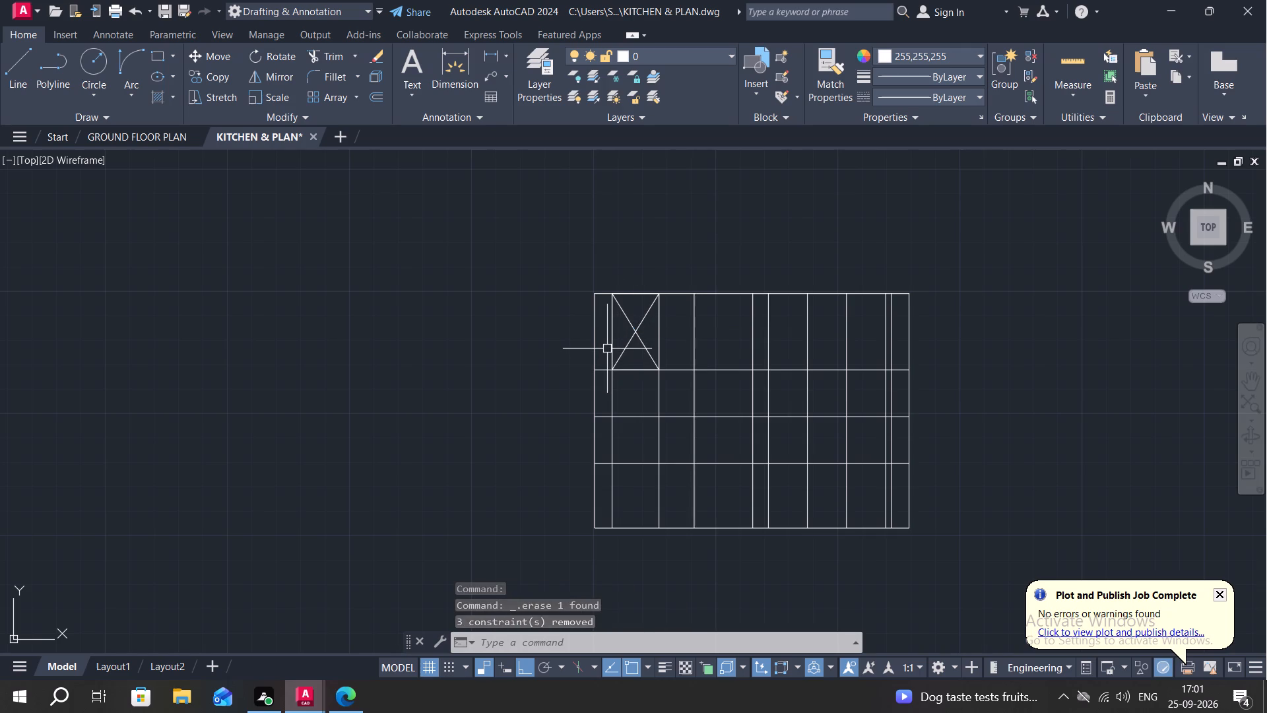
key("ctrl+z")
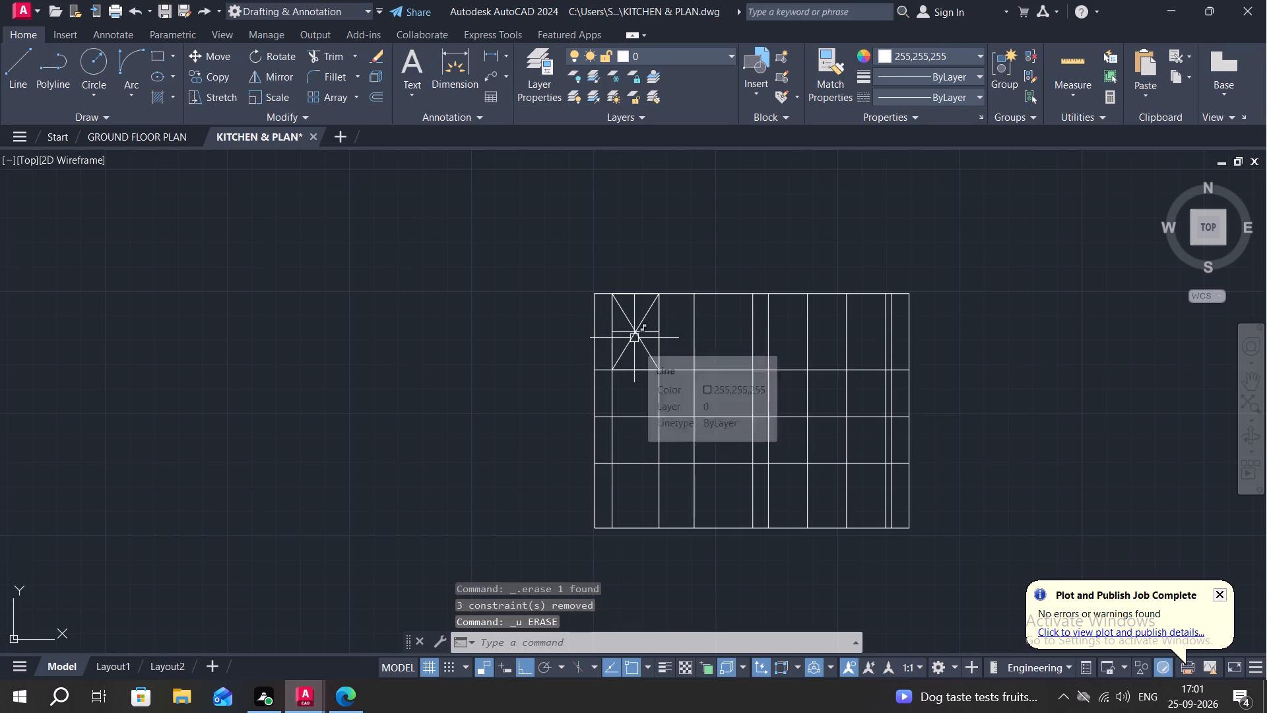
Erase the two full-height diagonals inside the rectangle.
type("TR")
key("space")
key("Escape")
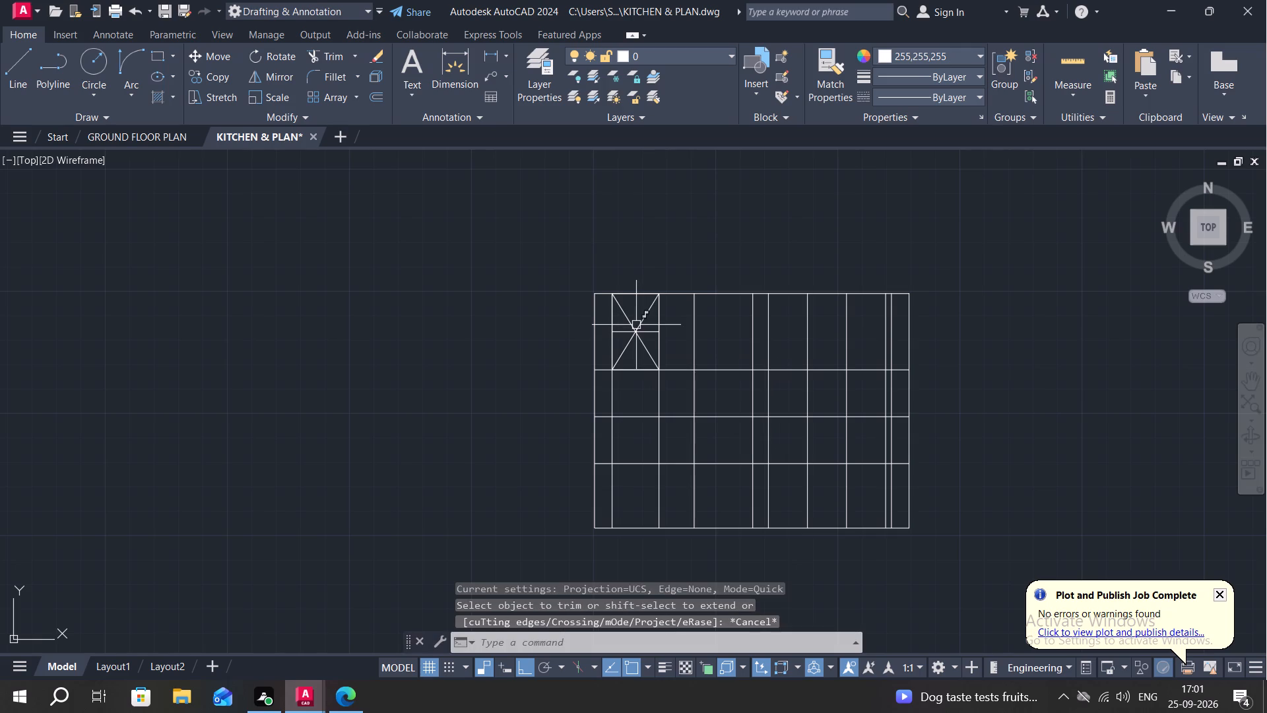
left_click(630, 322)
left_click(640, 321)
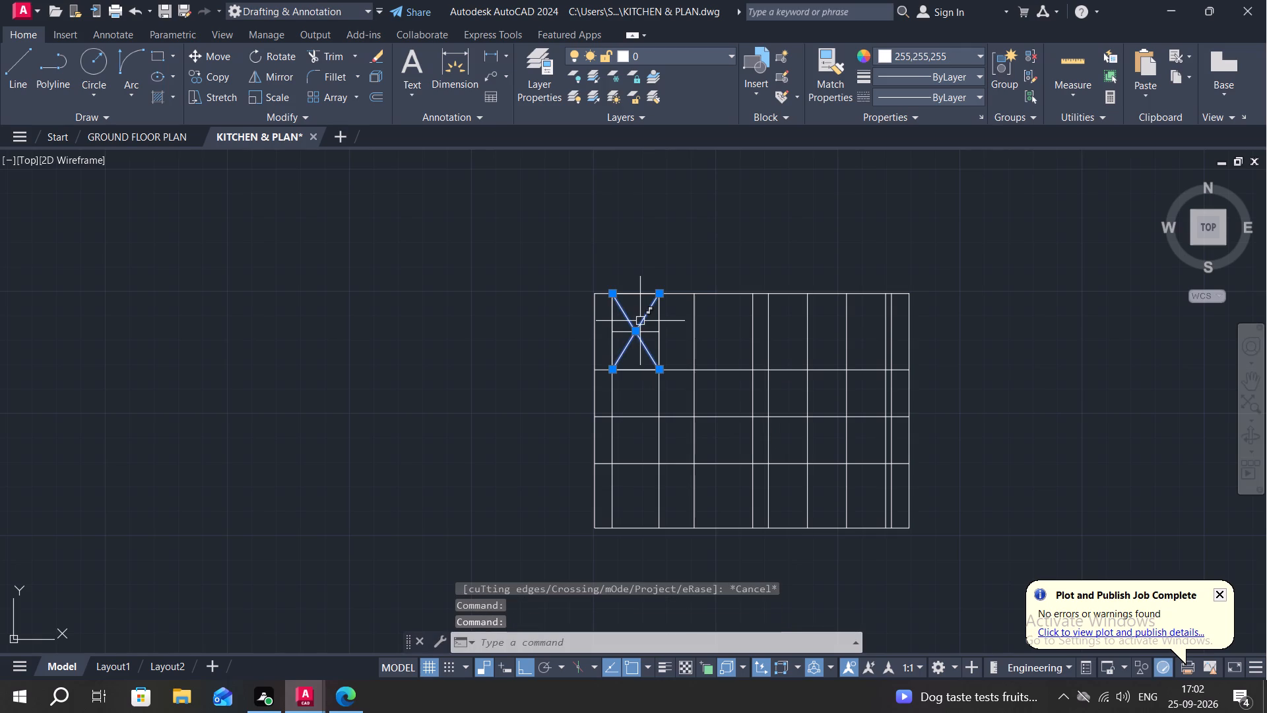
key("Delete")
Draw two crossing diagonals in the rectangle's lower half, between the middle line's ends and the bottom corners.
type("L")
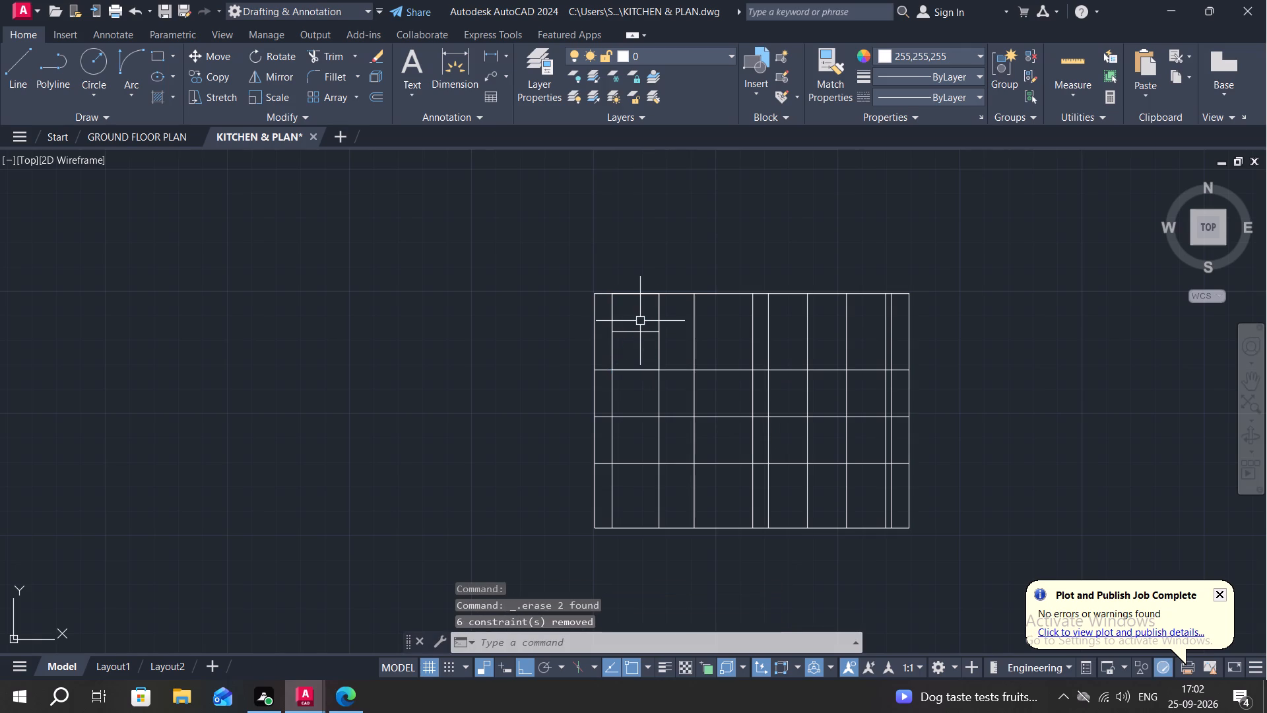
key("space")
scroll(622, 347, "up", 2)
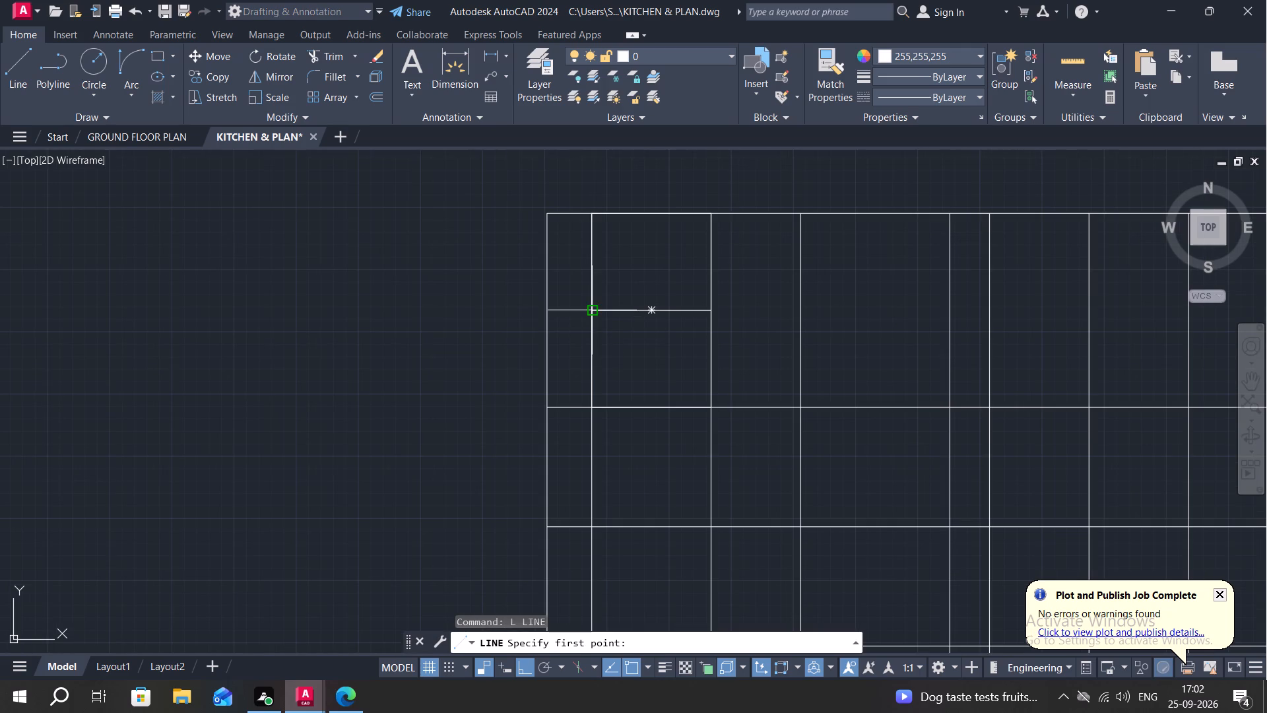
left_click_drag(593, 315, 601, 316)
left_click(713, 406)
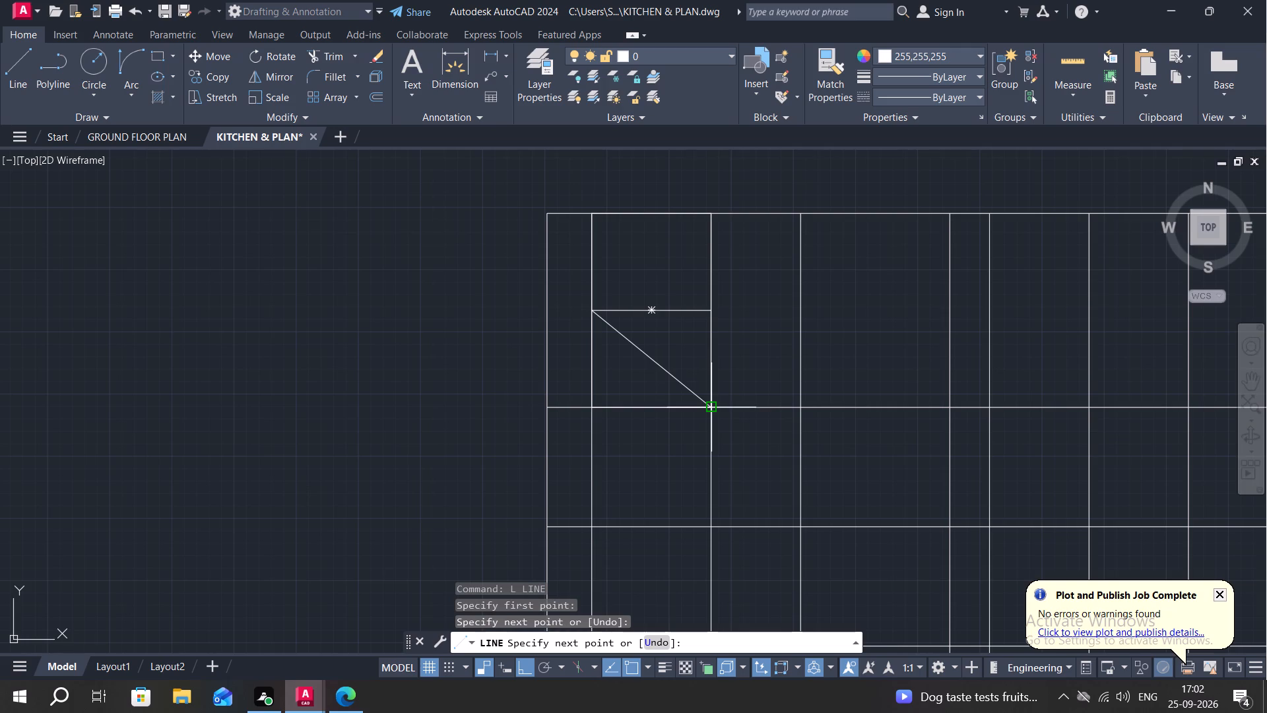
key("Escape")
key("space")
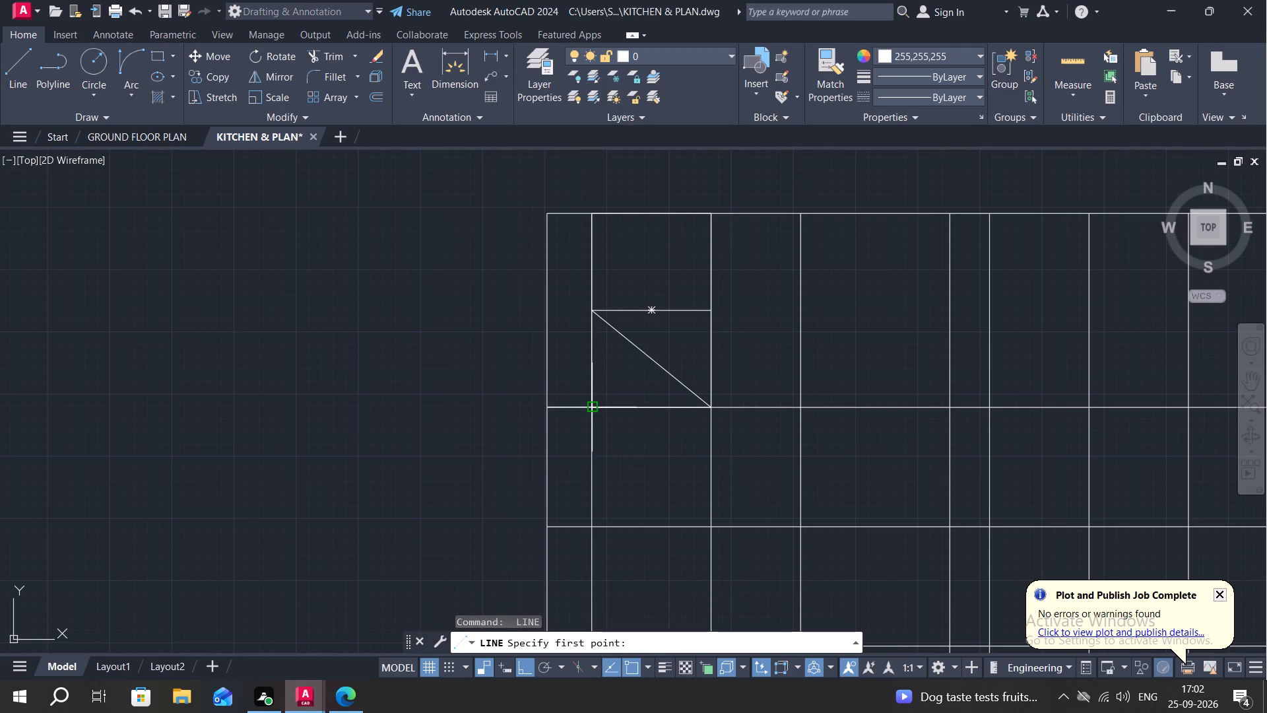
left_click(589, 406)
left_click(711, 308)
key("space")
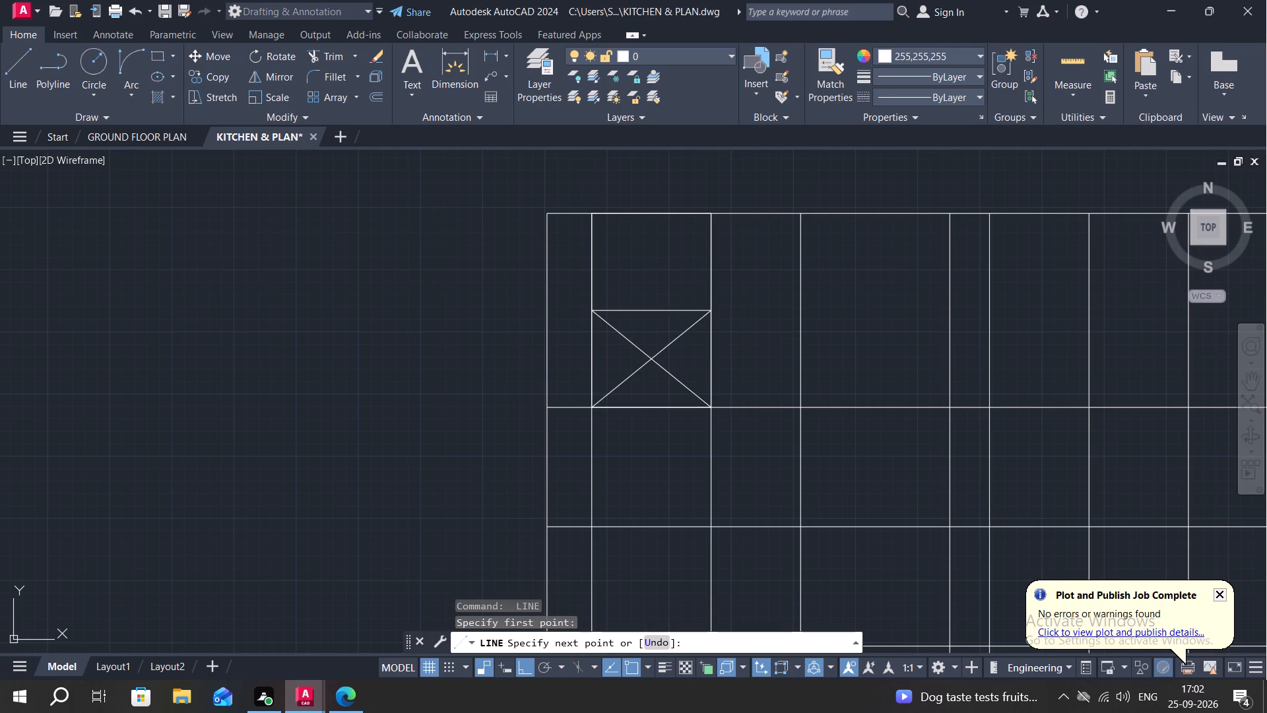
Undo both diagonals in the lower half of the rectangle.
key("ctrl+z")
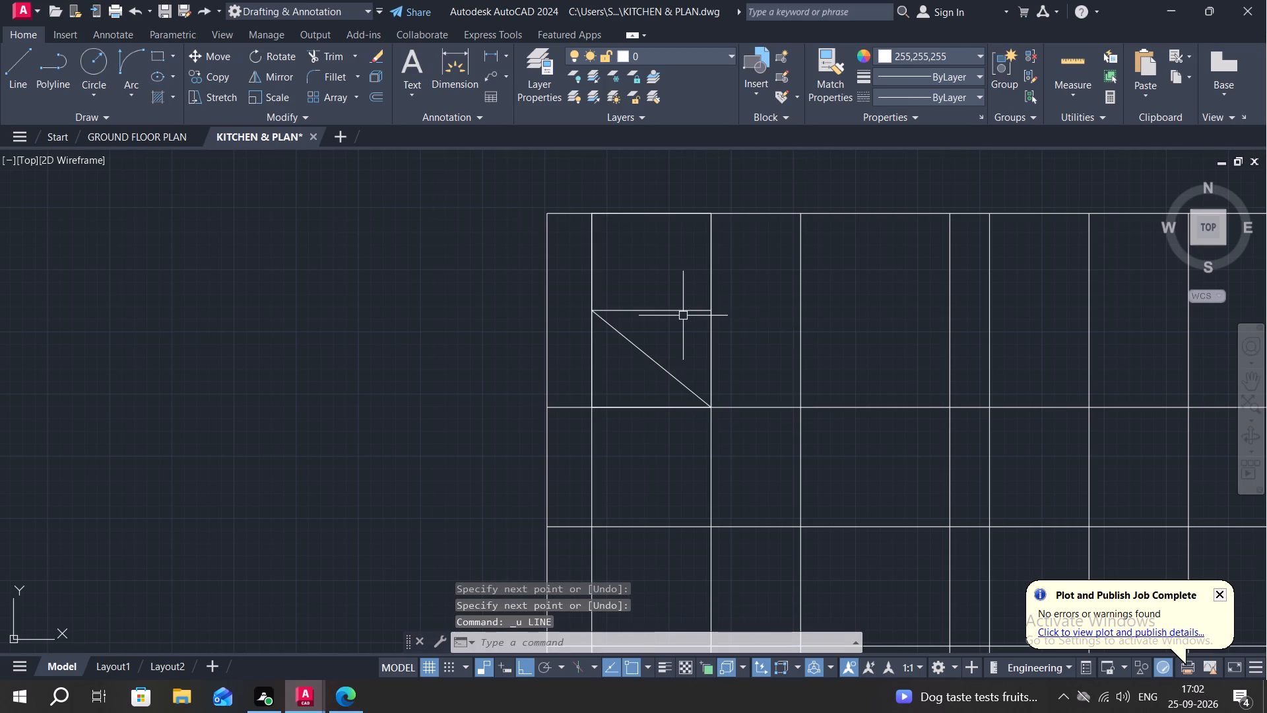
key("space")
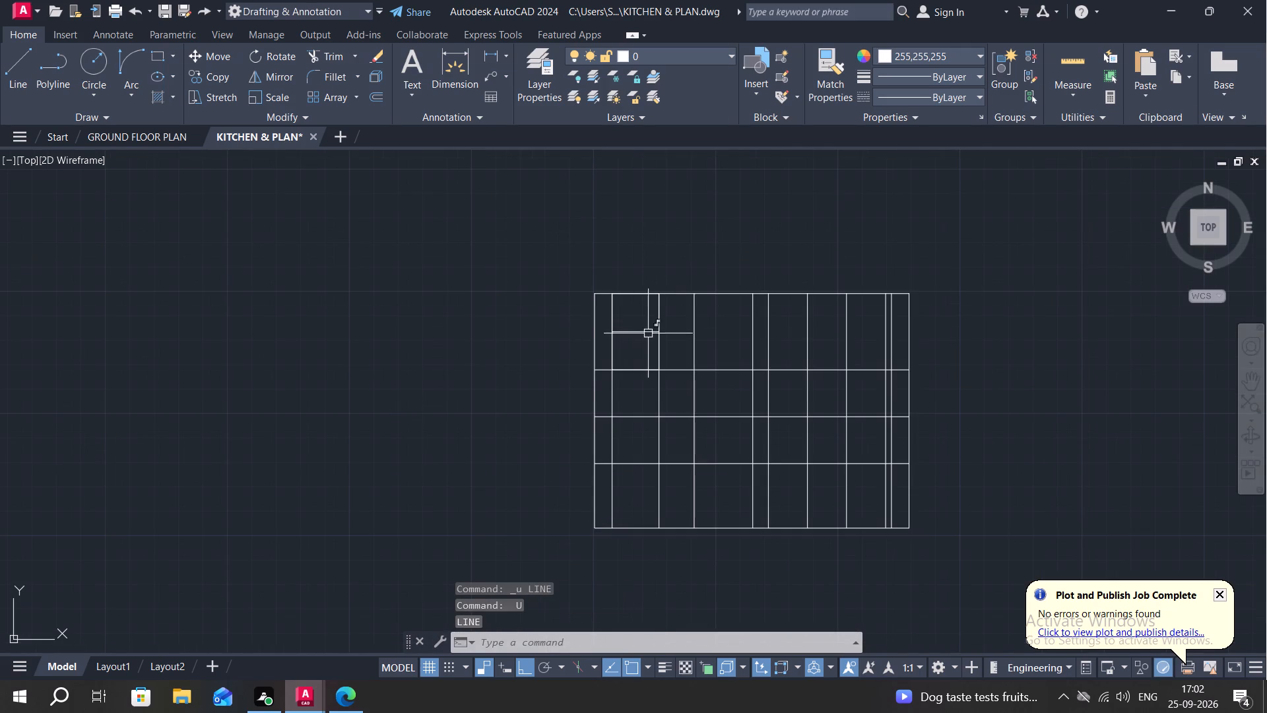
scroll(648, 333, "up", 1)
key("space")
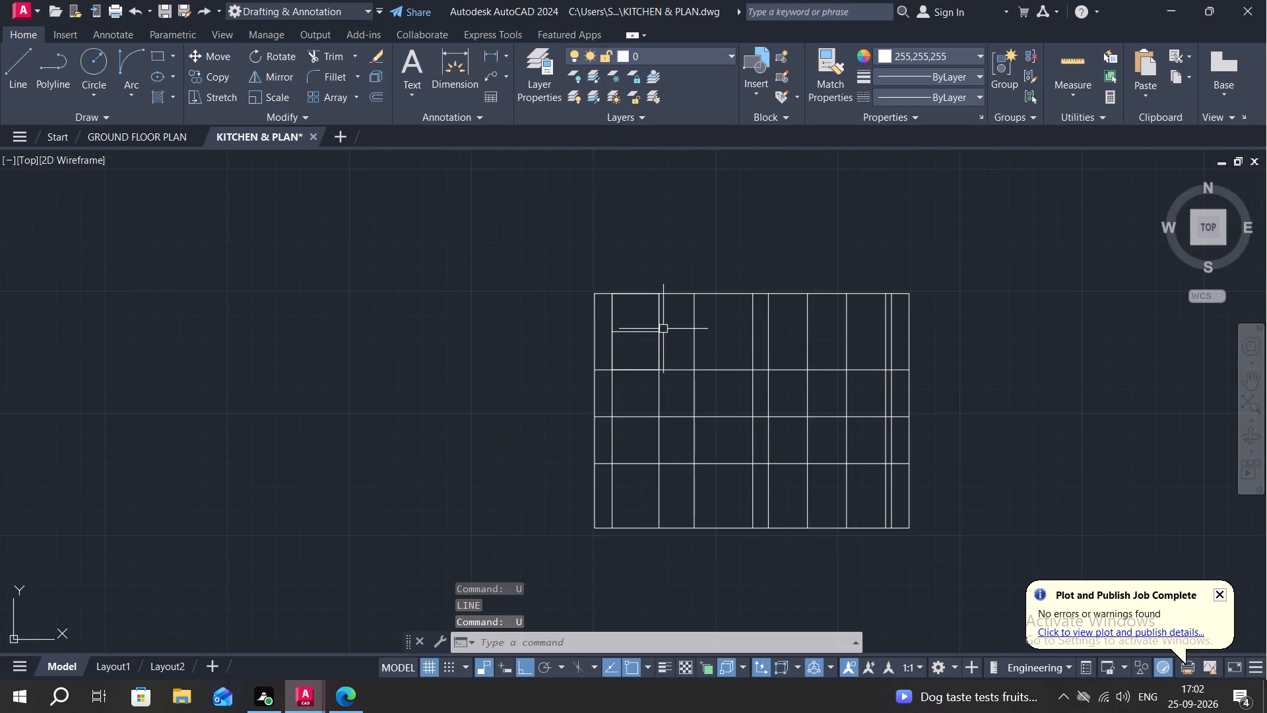
With Ortho off, draw a diagonal from the middle line's right end to the rectangle's lower-left corner.
type("L")
key("space")
scroll(659, 329, "up", 3)
left_click(657, 337)
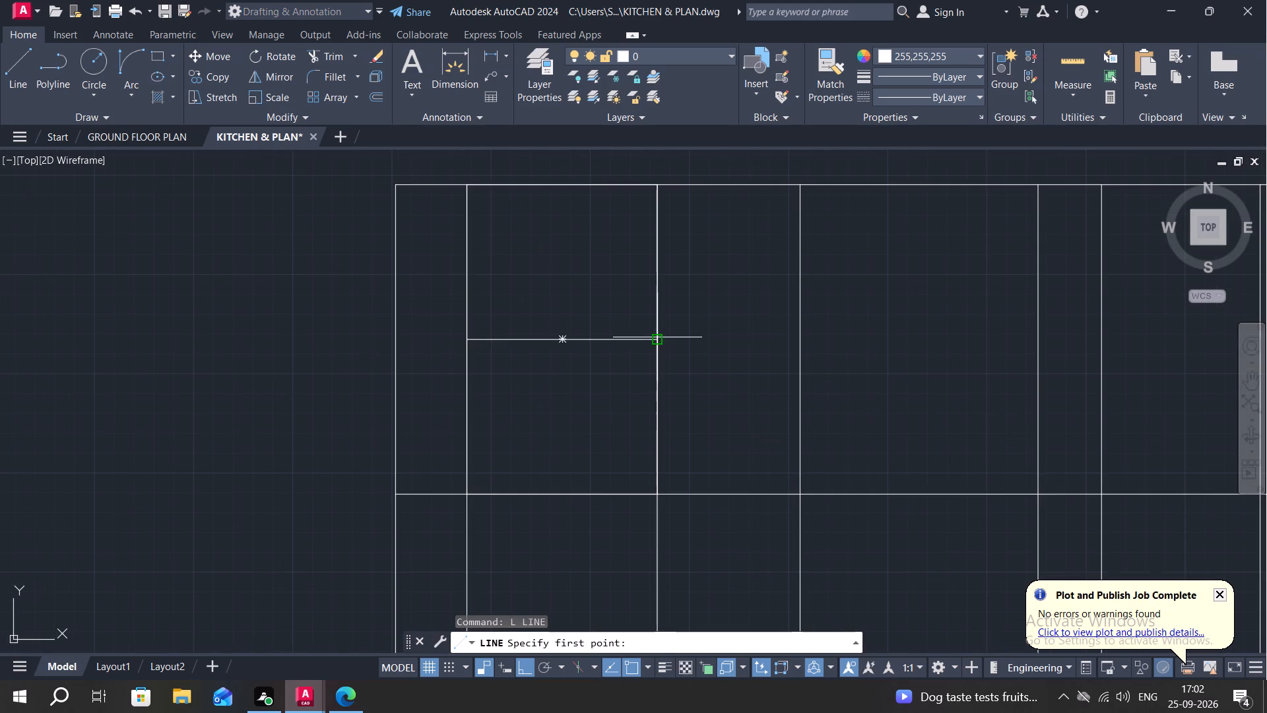
key("F8")
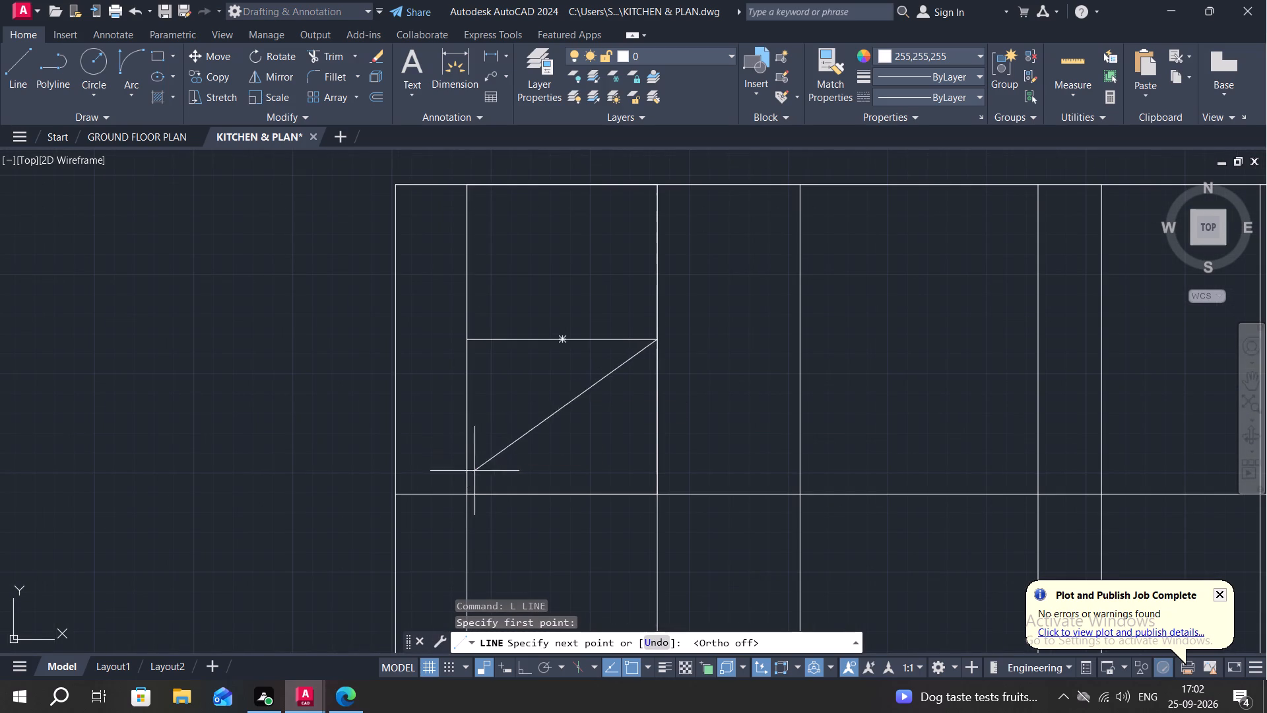
left_click(467, 491)
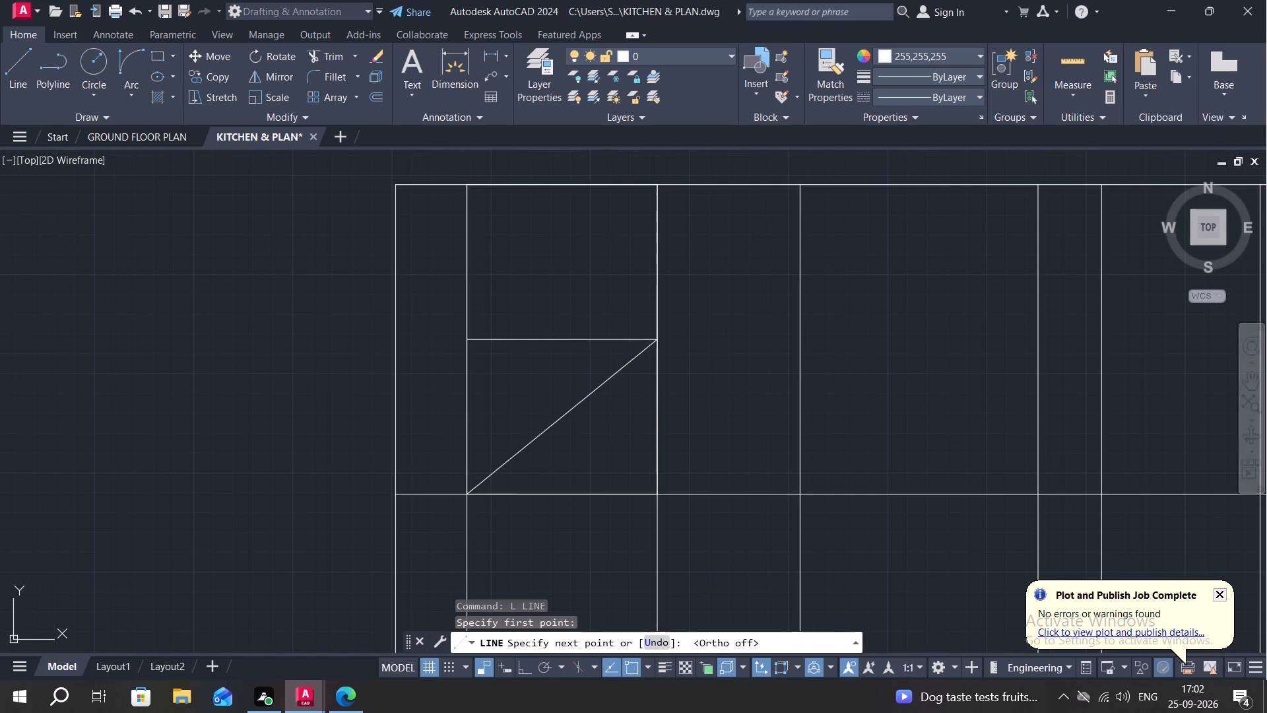
key("Escape")
Trim the fourth to eighth verticals out of the top row, plus the row's lower line and second-row verticals between the sixth and ninth verticals.
scroll(494, 438, "down", 3)
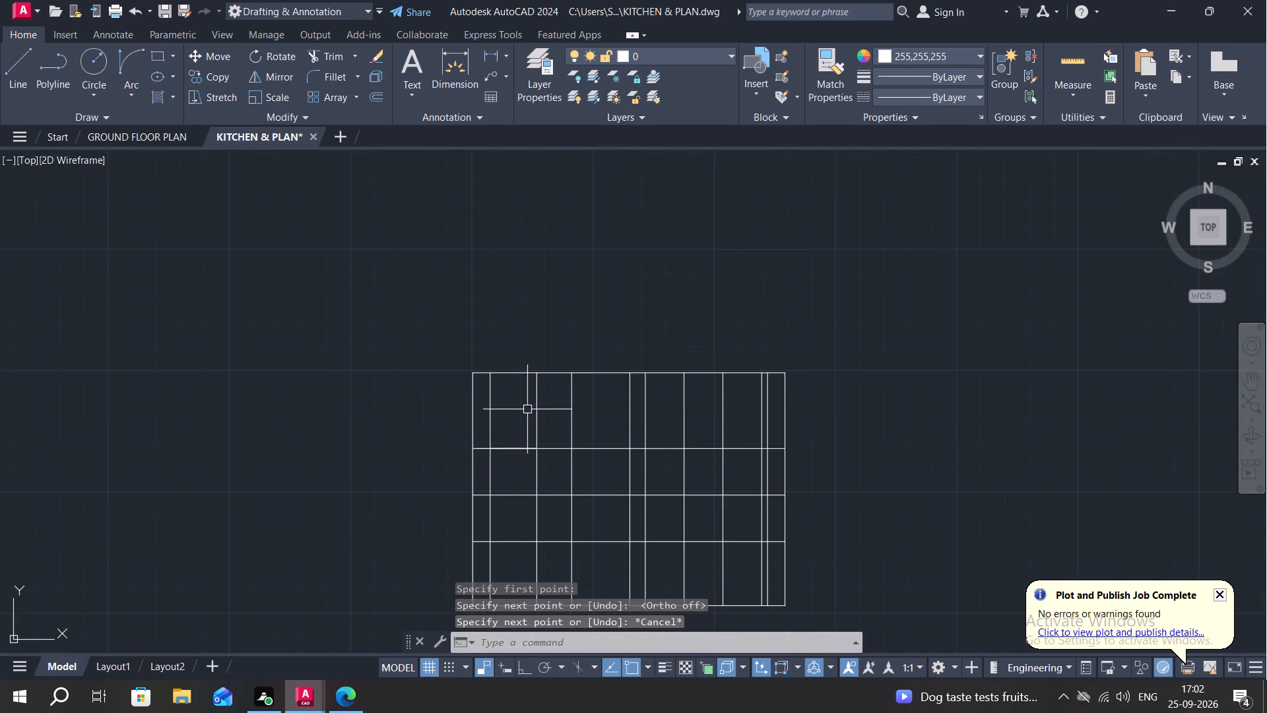
type("TR")
key("space")
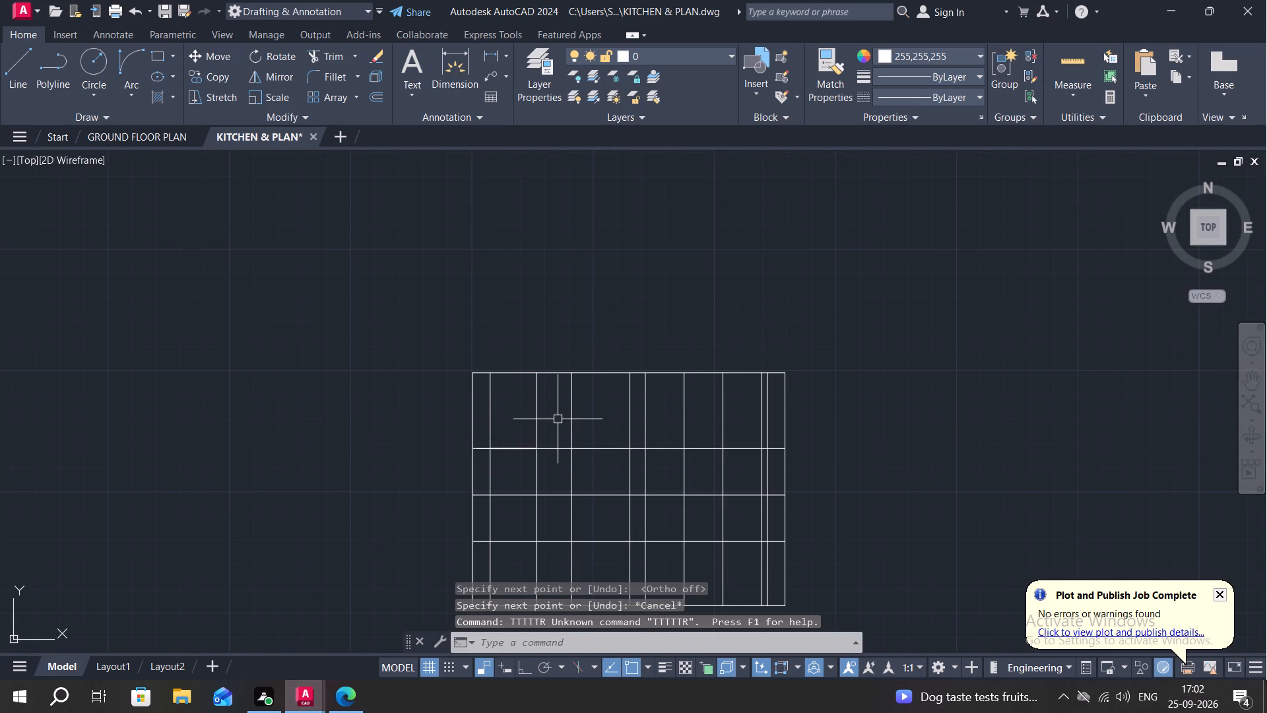
key("Escape")
type("TR")
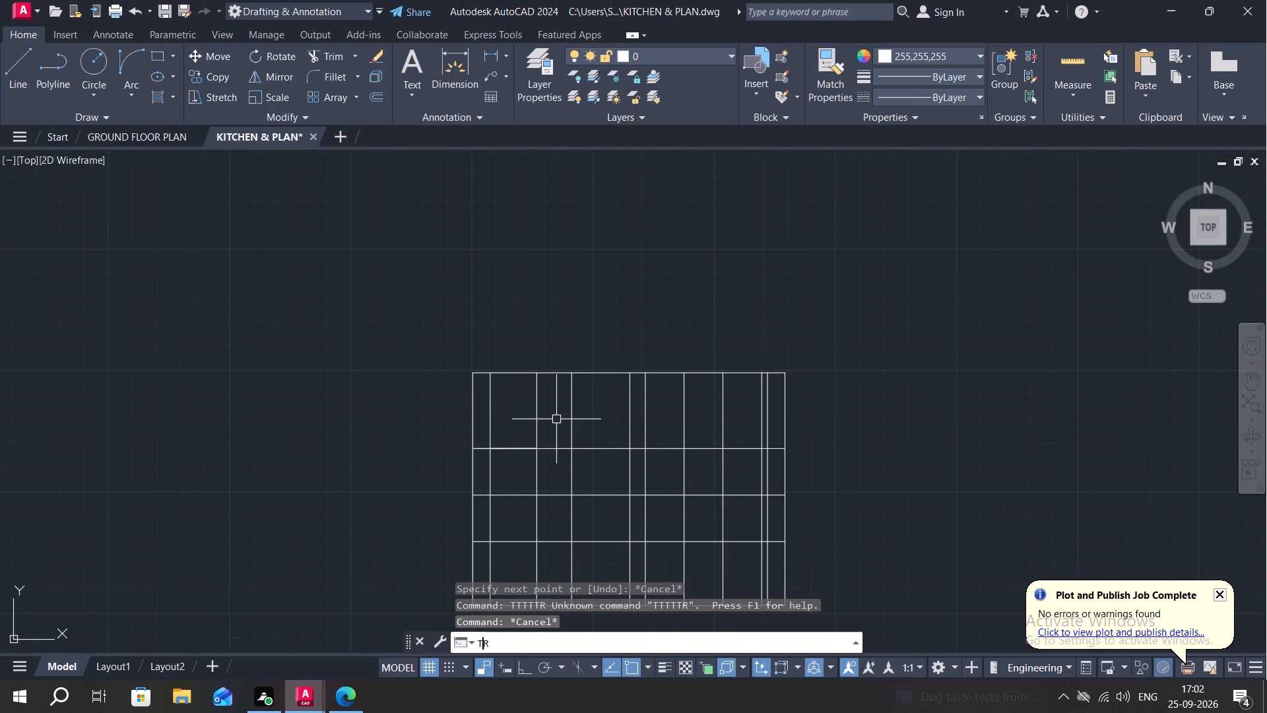
key("space")
left_click_drag(555, 417, 746, 467)
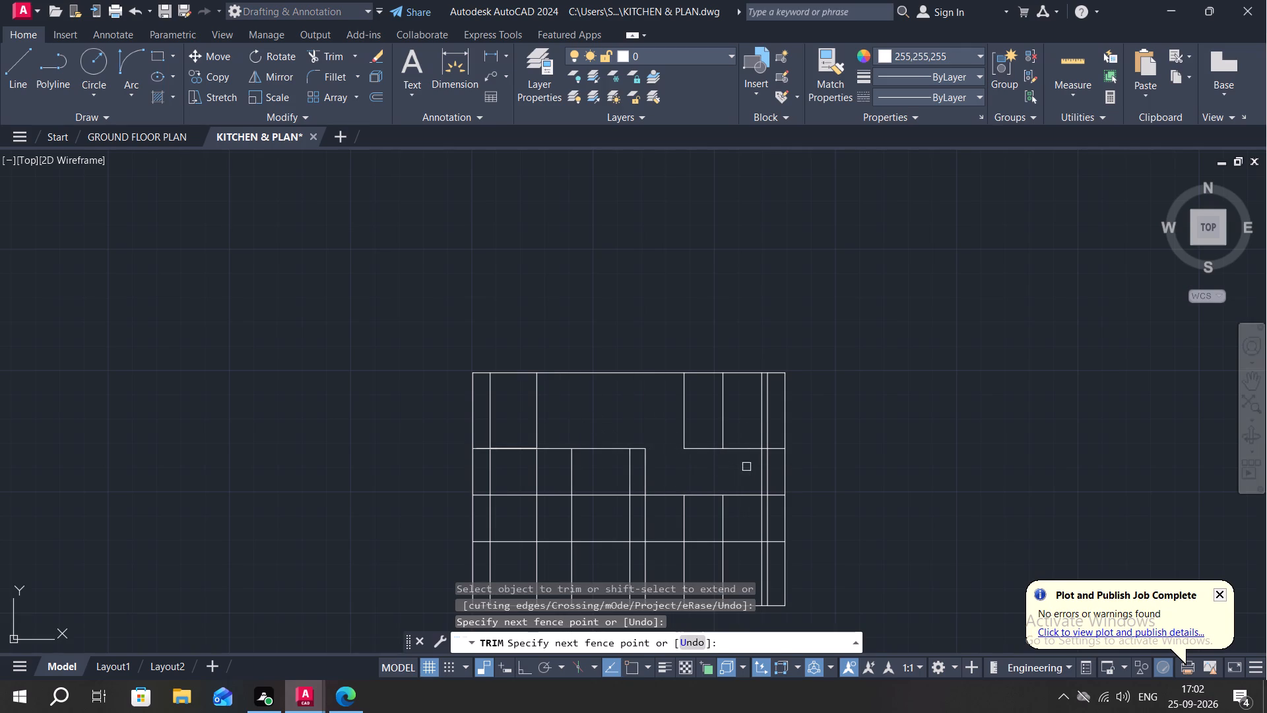
left_click_drag(630, 409, 730, 417)
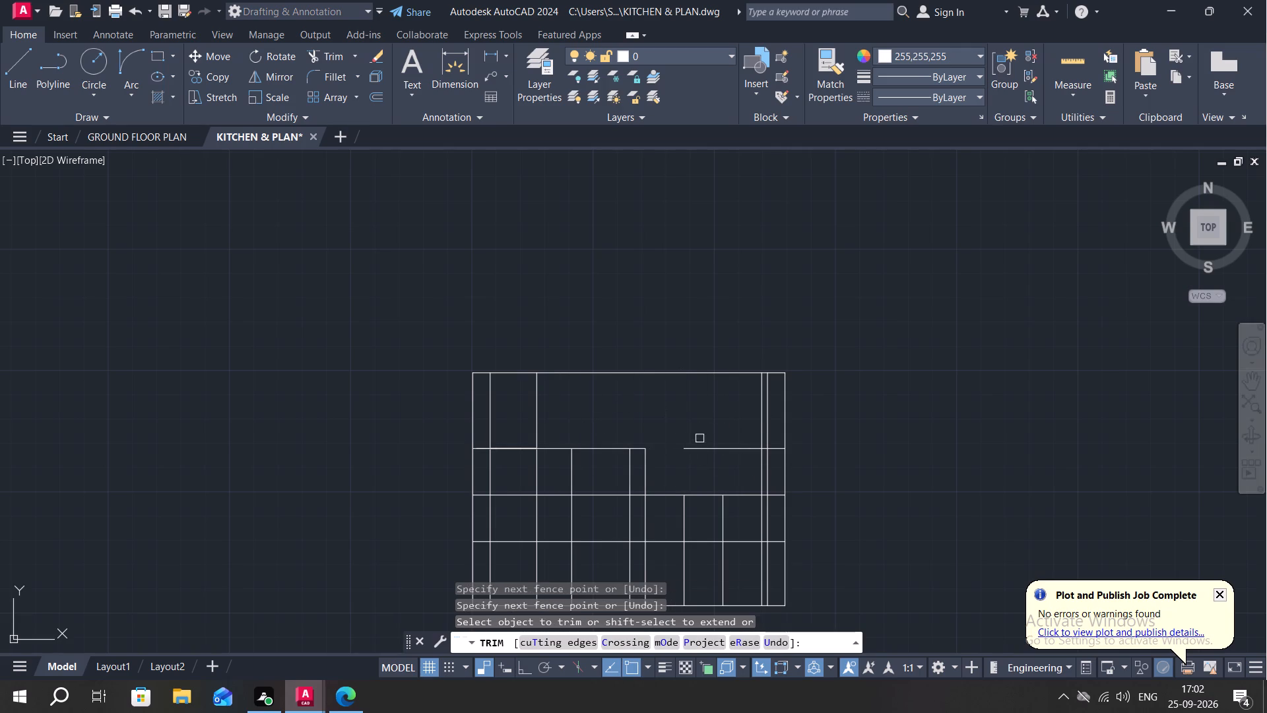
left_click(708, 451)
Trim the three inner horizontal lines out of the bay between the fourth and fifth verticals.
left_click_drag(581, 430, 613, 465)
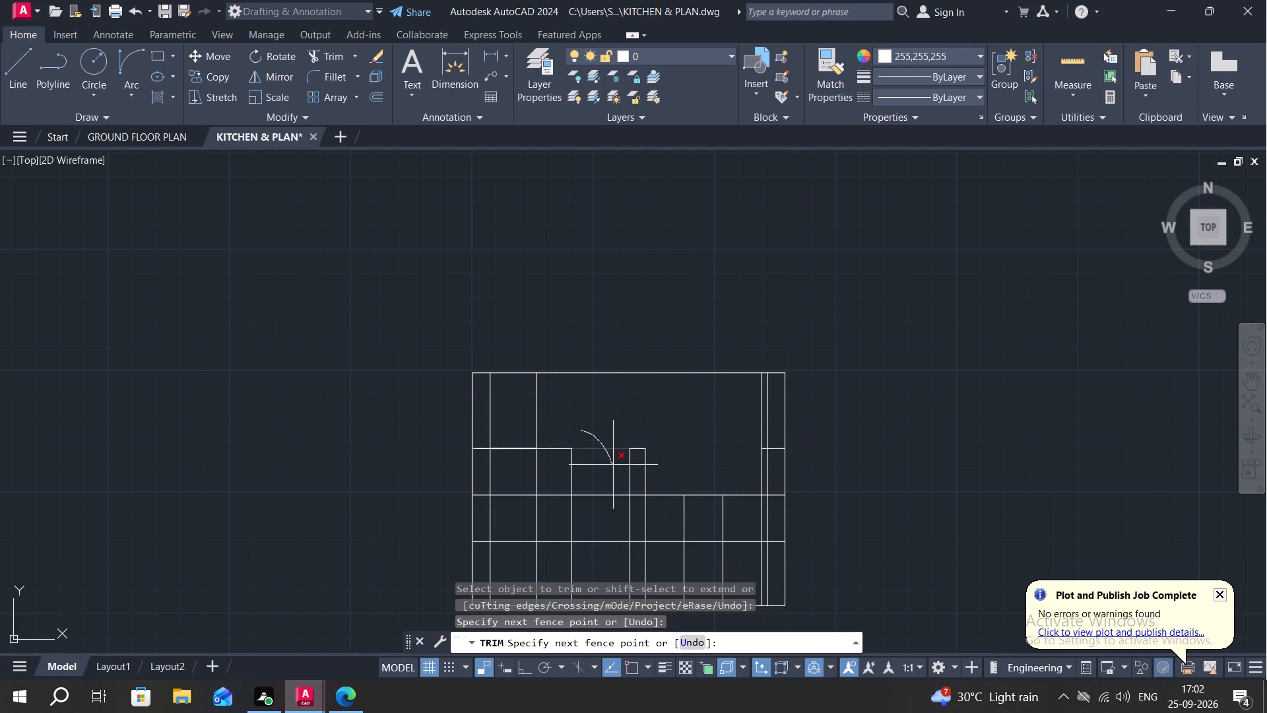
left_click_drag(613, 465, 607, 553)
Trim away all second- and third-row segments between the third and ninth verticals, clearing the area above the bottom row.
middle_click_drag(556, 496, 544, 391)
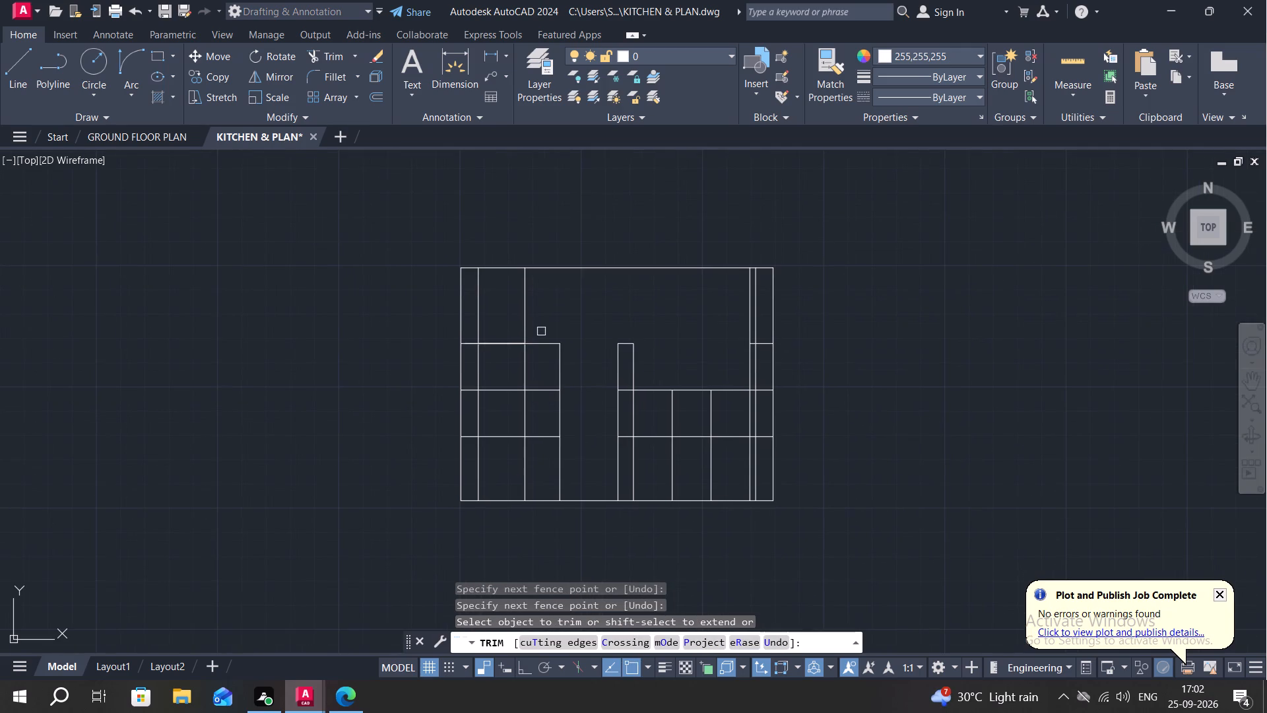
left_click_drag(541, 329, 555, 411)
left_click_drag(552, 408, 639, 409)
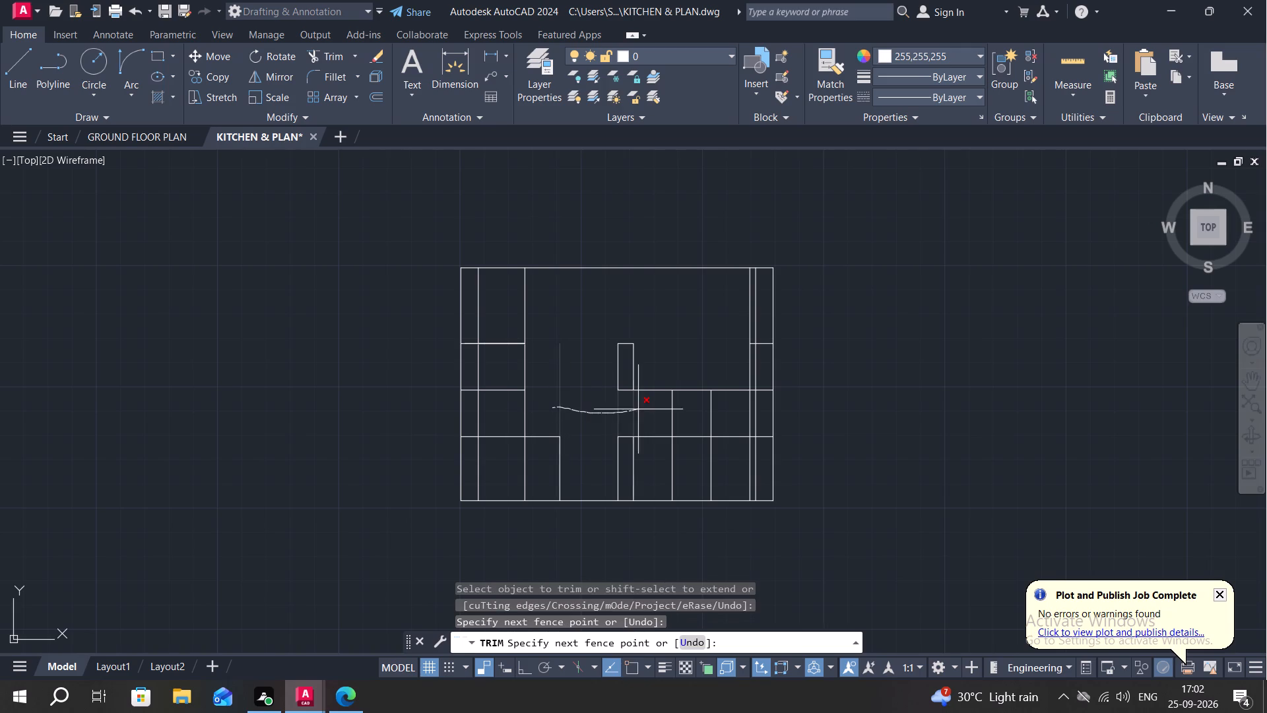
left_click_drag(639, 409, 648, 405)
left_click_drag(597, 375, 657, 375)
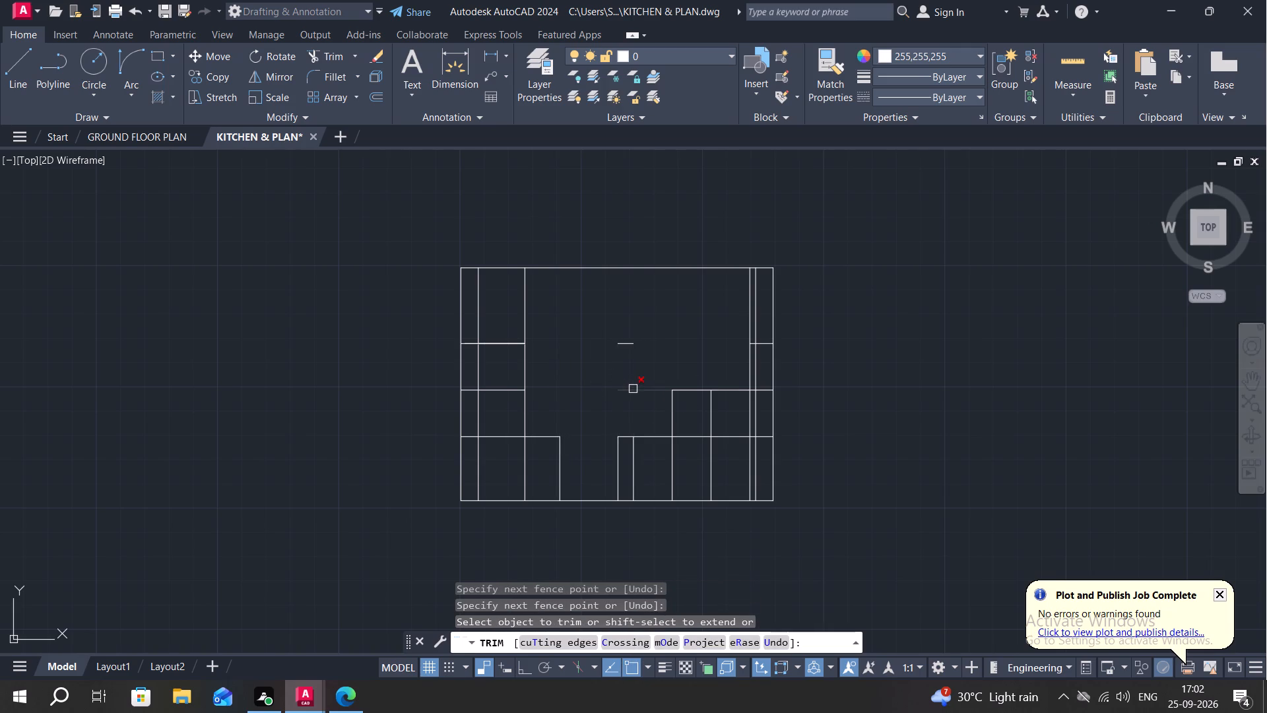
left_click(633, 390)
left_click(631, 343)
left_click_drag(639, 413, 690, 424)
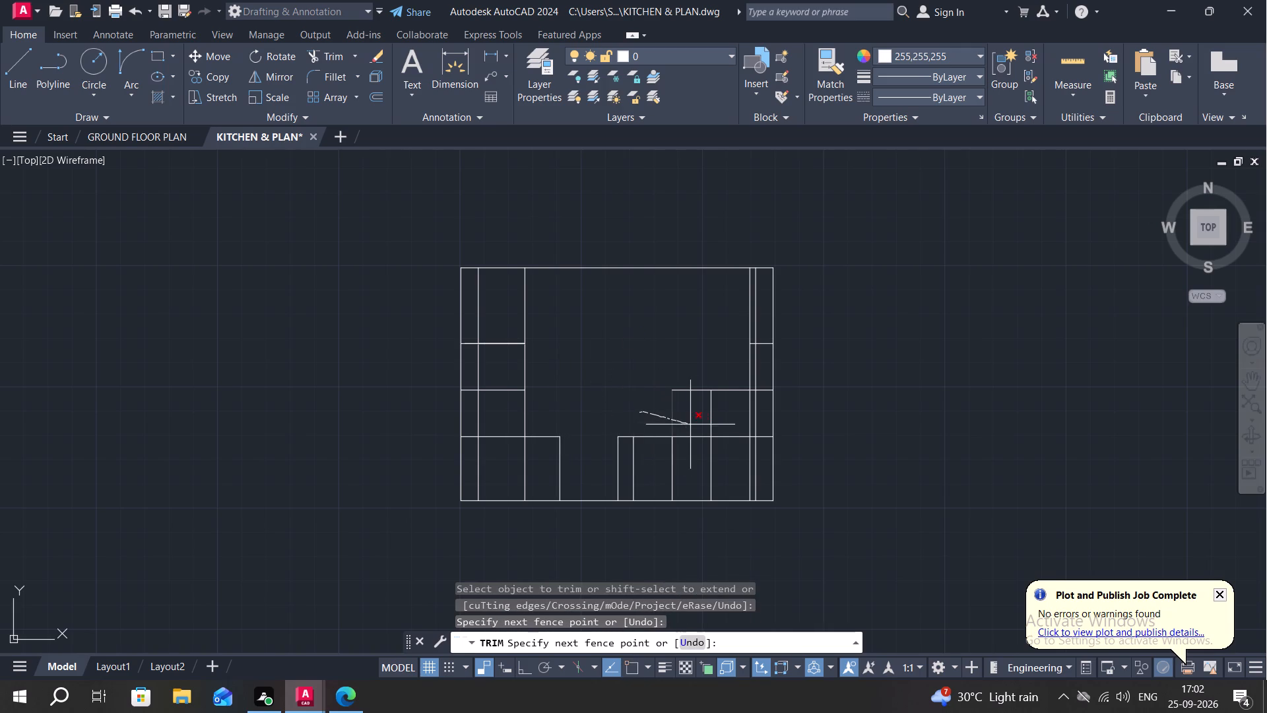
left_click_drag(690, 424, 719, 373)
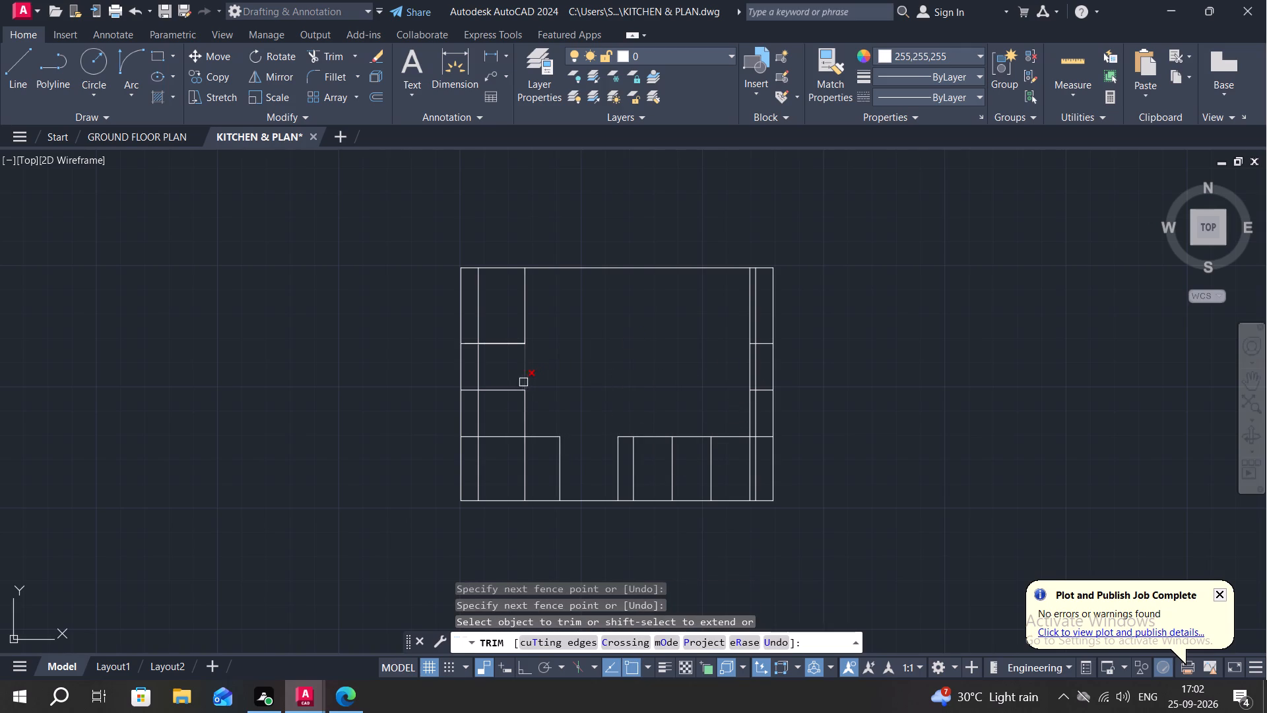
key("Escape")
Extend the bottom row's upper horizontal line across the gap between the fourth and fifth verticals.
type("EX")
key("space")
left_click(542, 439)
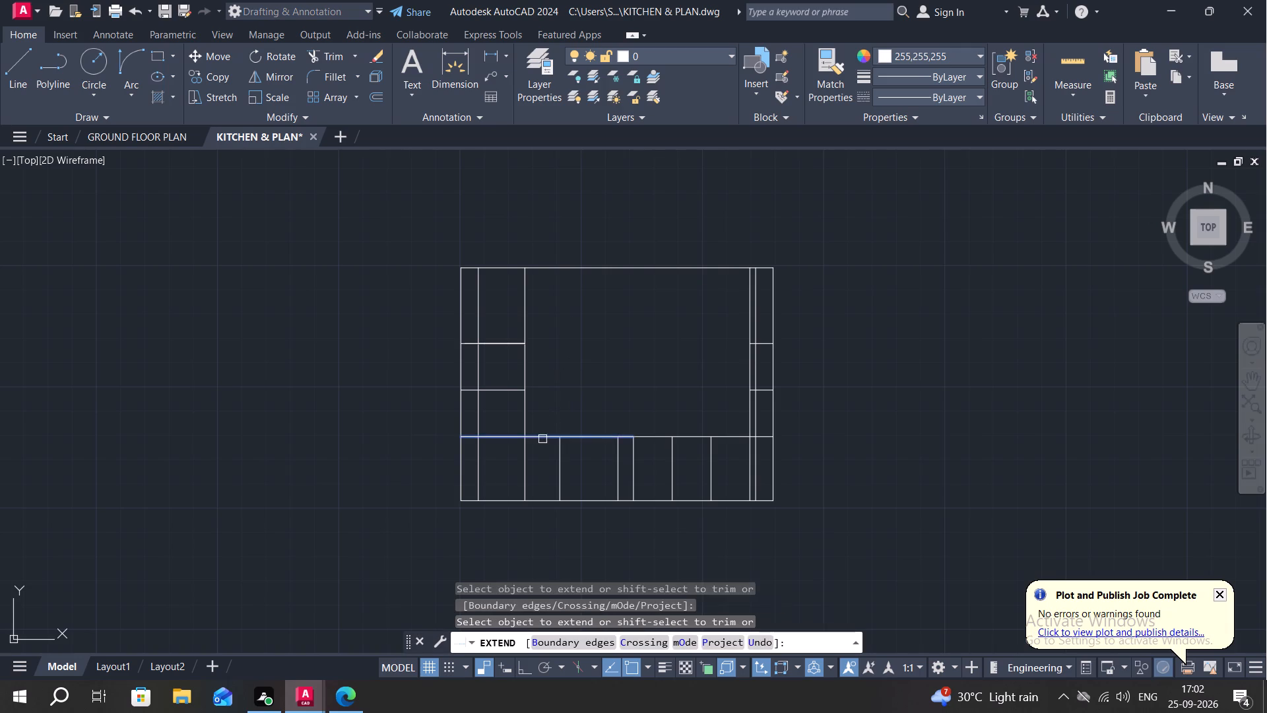
key("Escape")
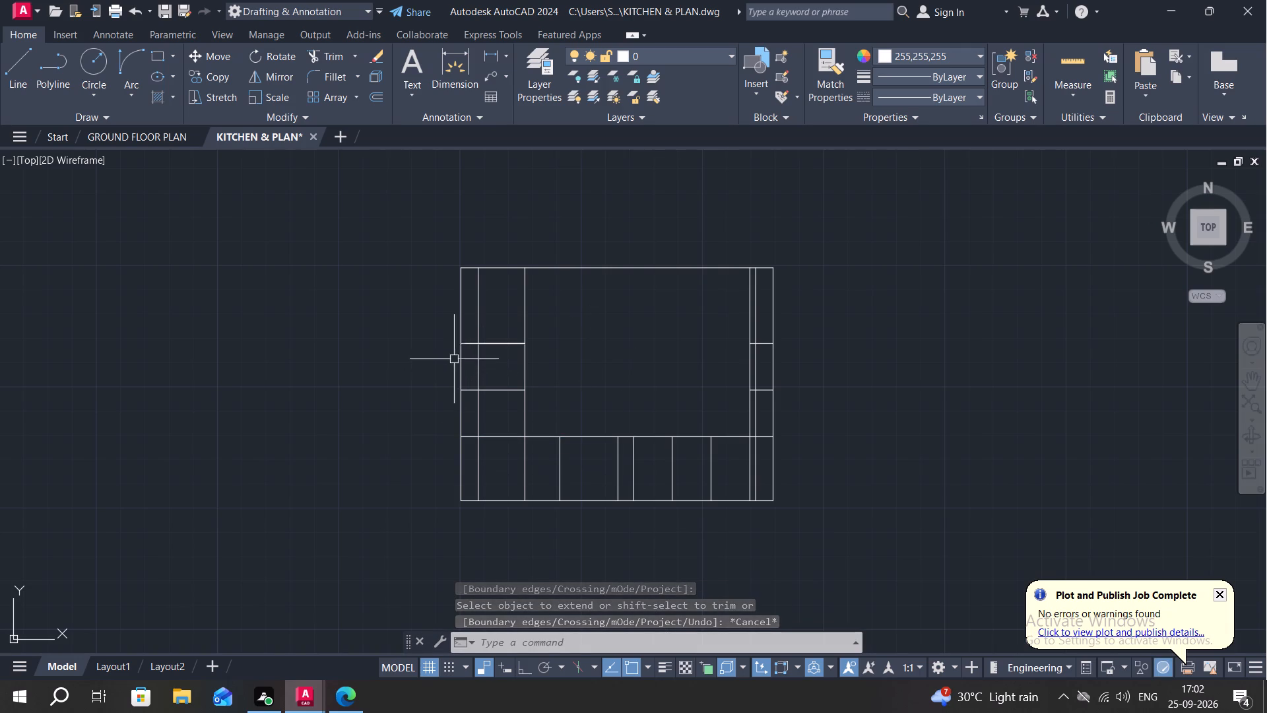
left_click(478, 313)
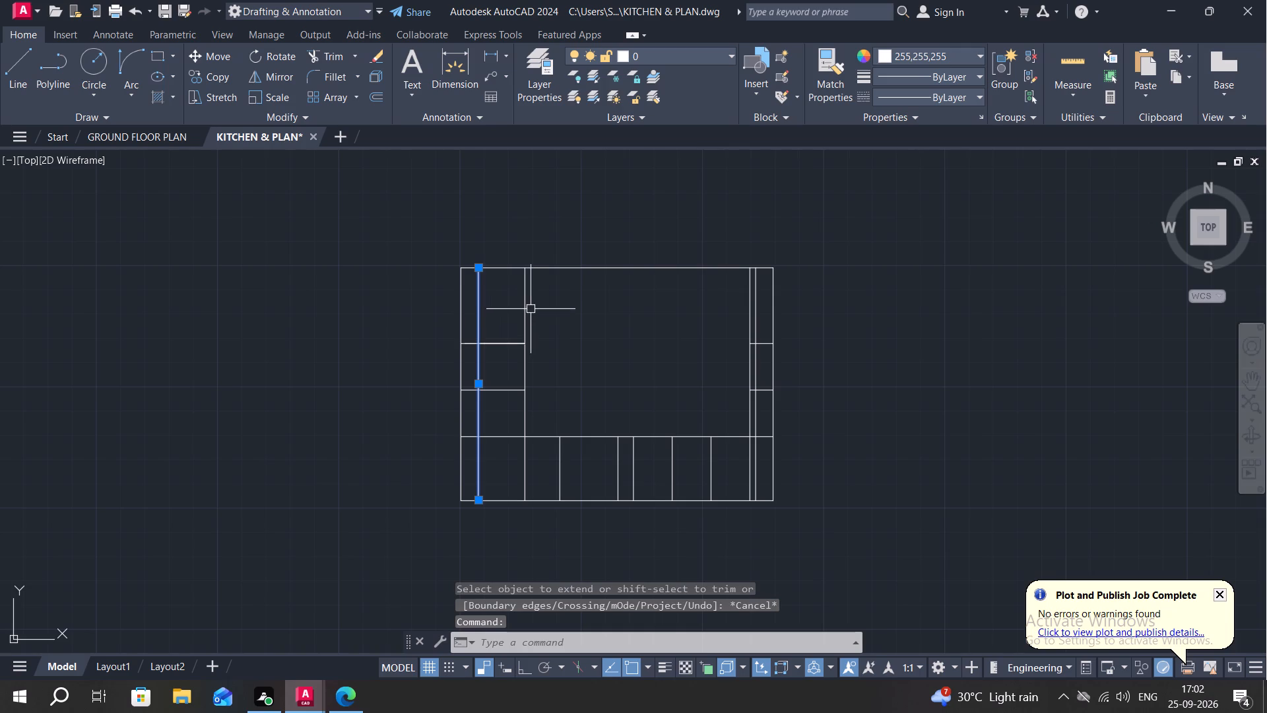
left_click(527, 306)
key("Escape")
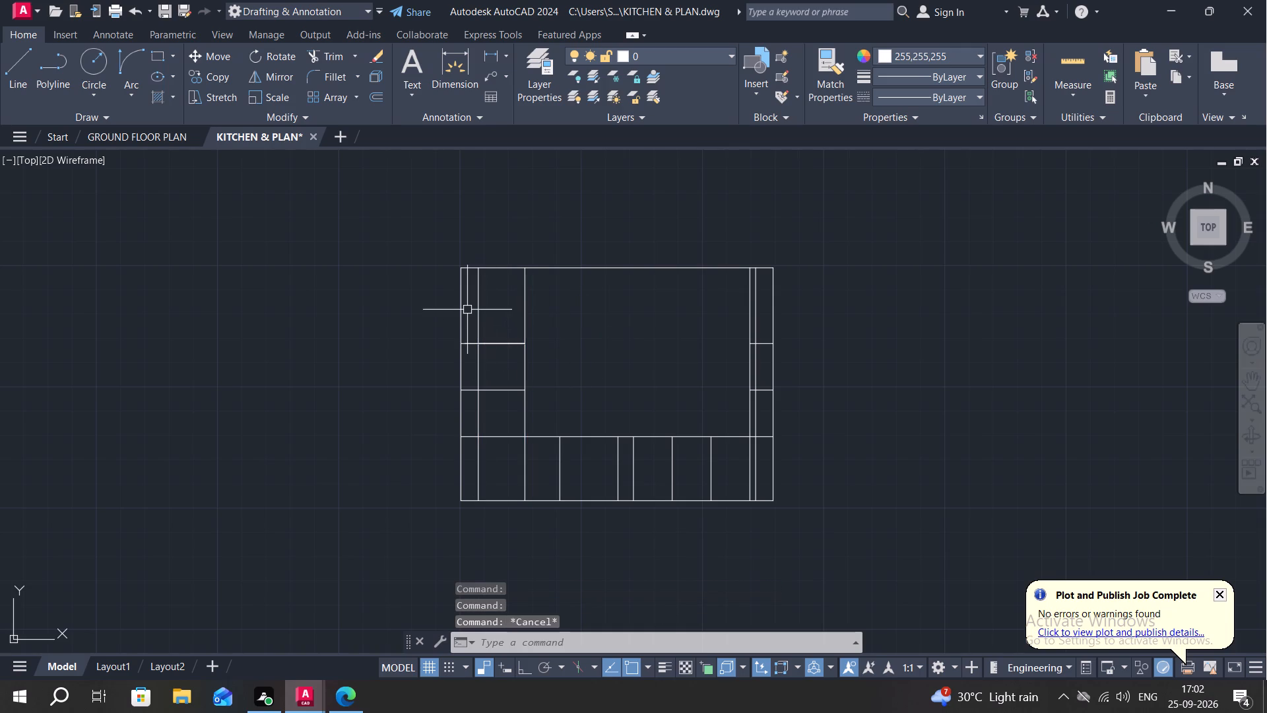
Draw a rectangle over the top-row cell between the second and third verticals.
key("r")
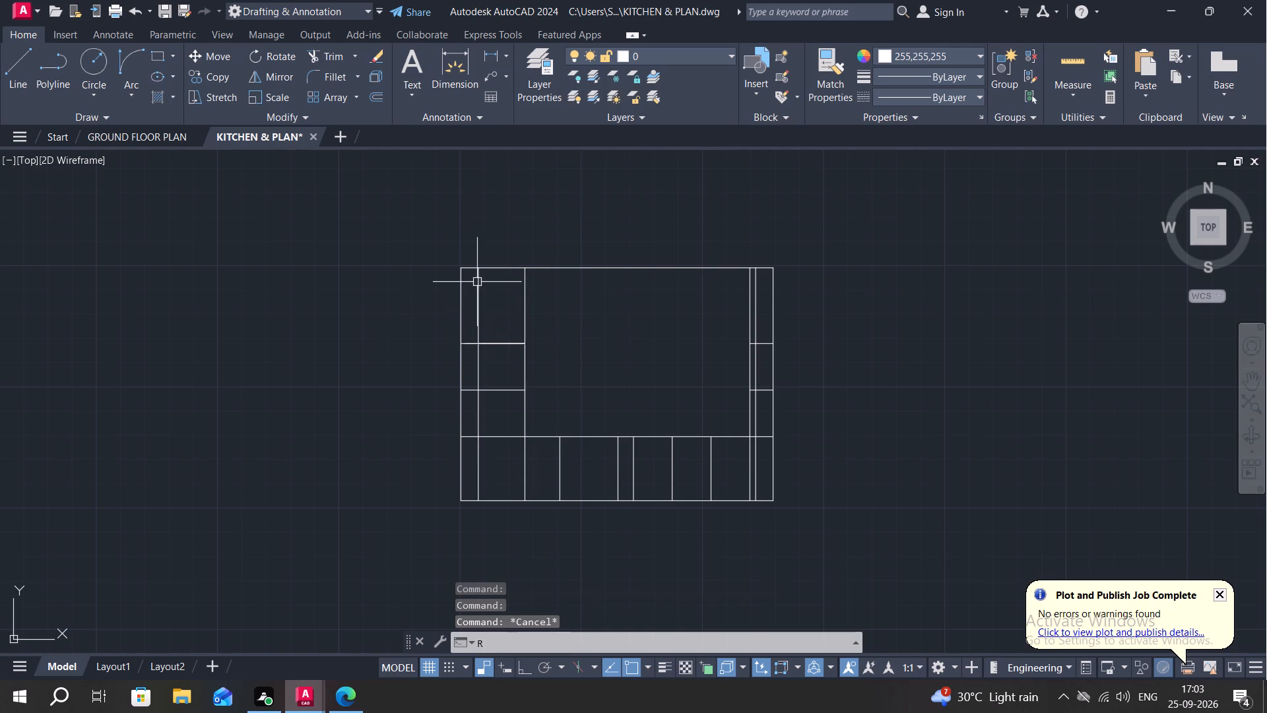
type("EX")
key("BackSpace")
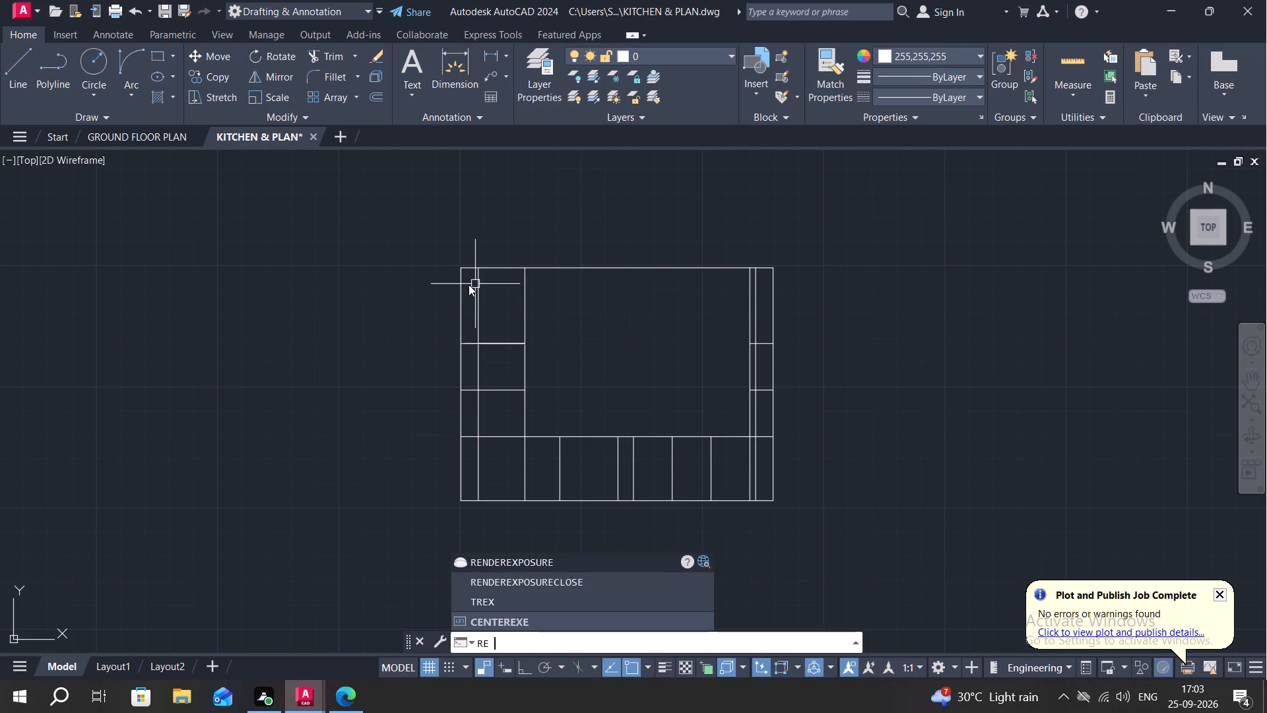
key("c")
key("space")
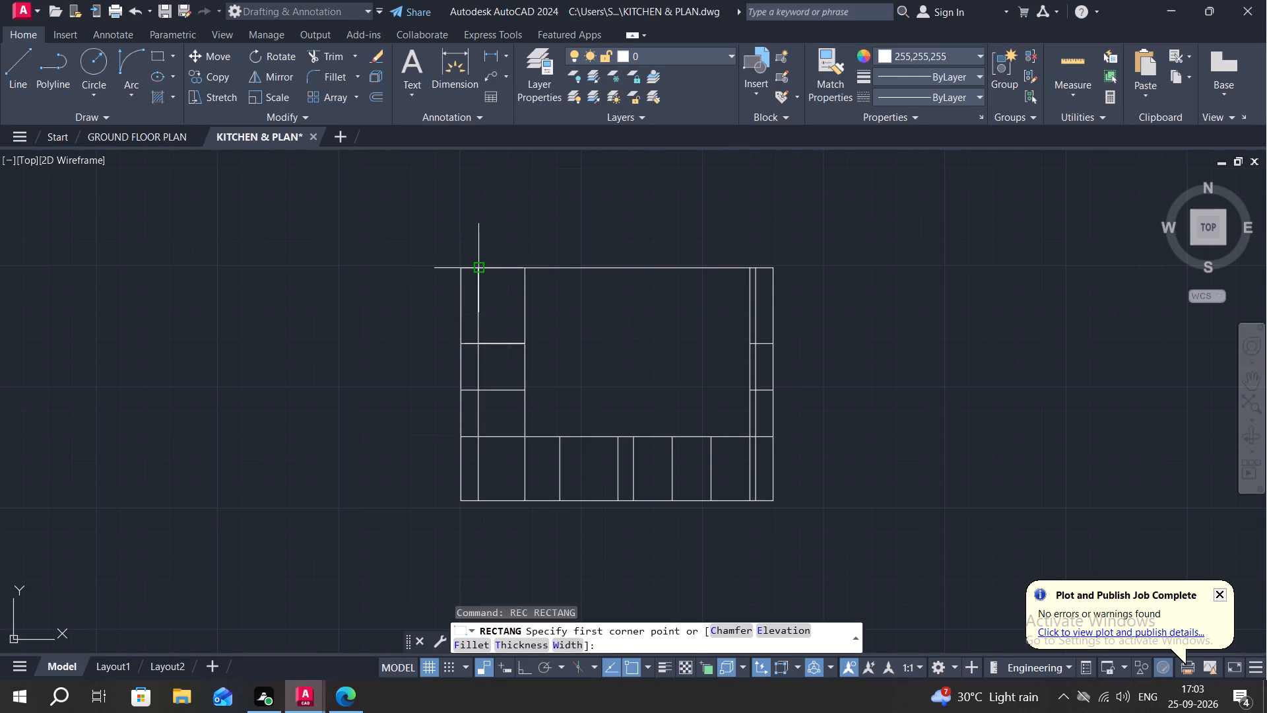
left_click_drag(481, 267, 481, 281)
left_click(530, 340)
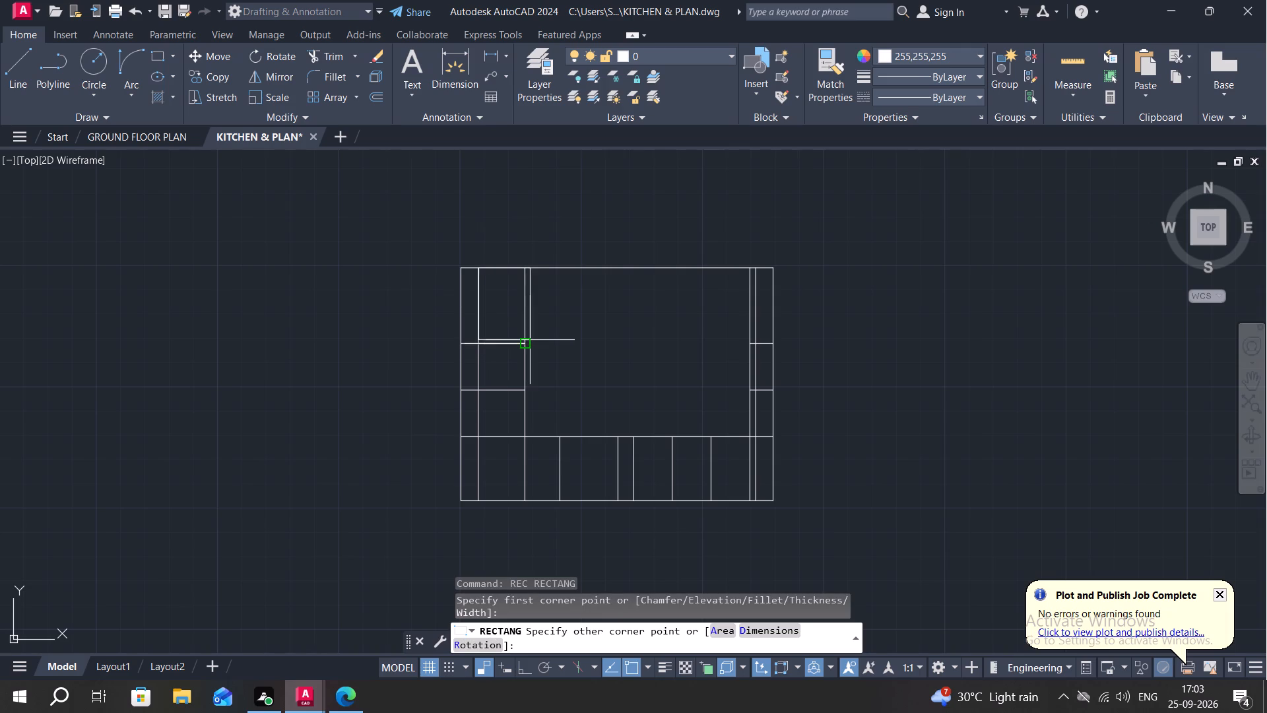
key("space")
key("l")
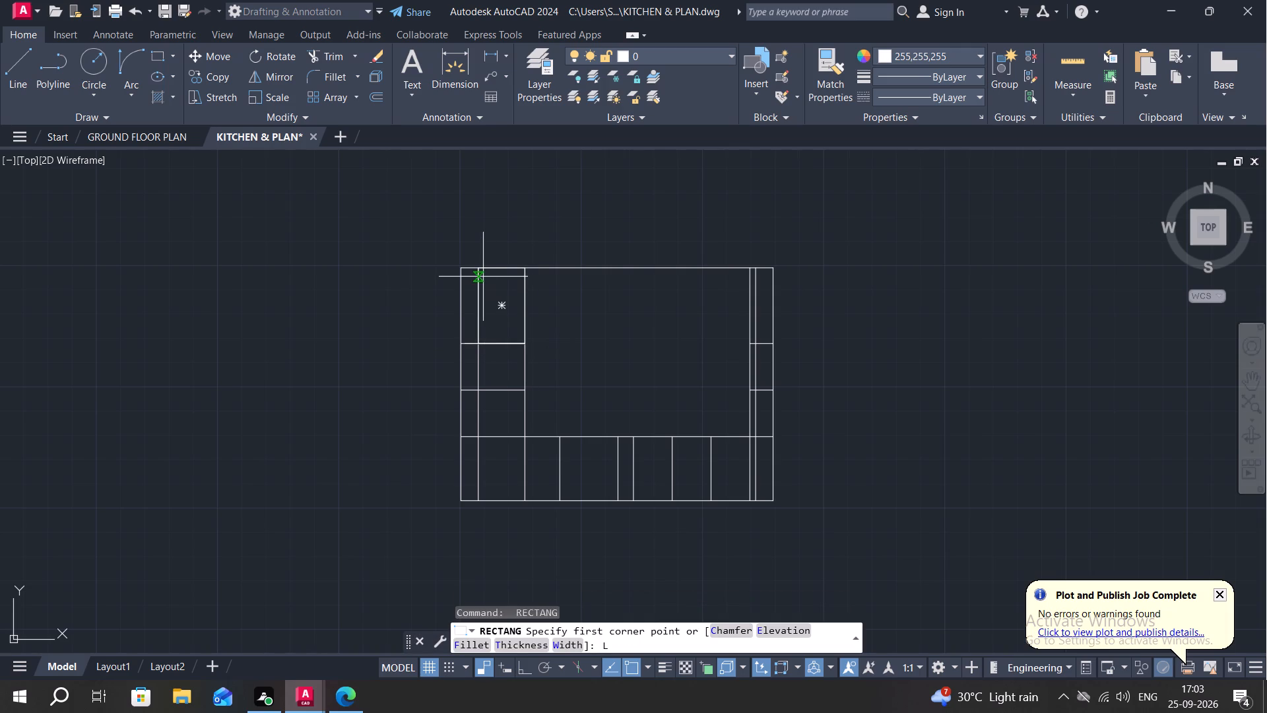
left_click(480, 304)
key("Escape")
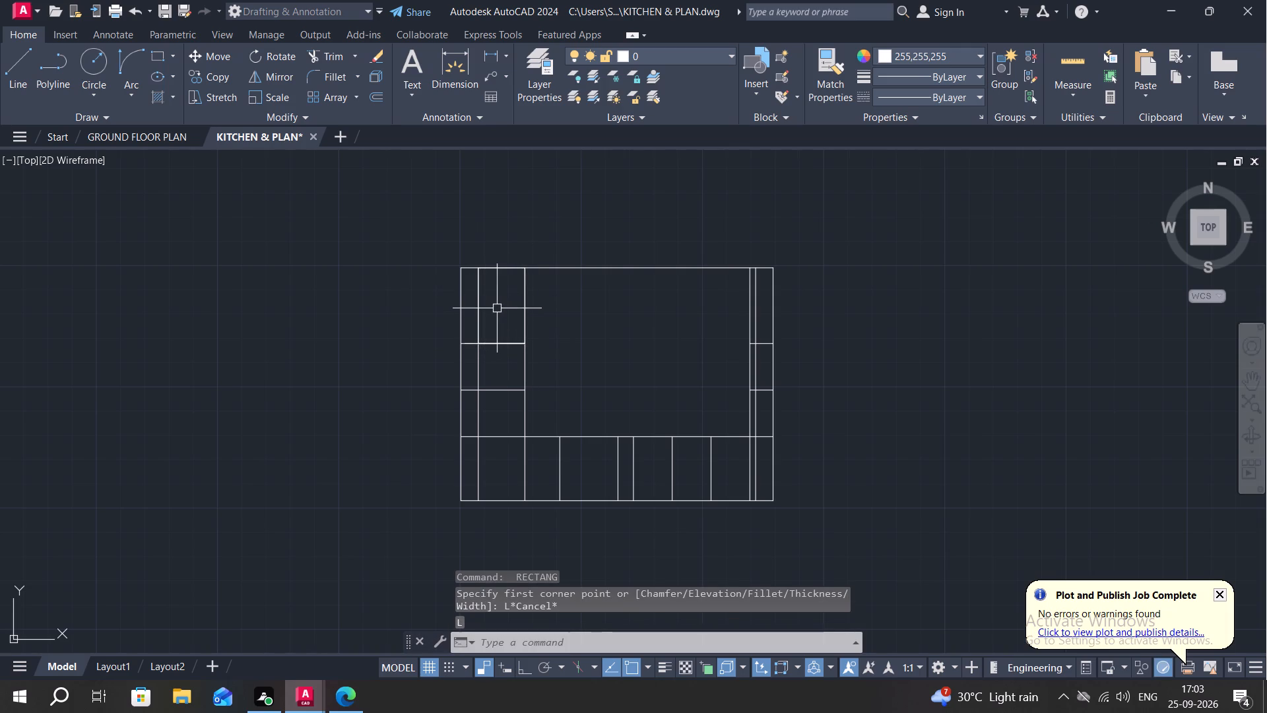
Draw a horizontal line across the new rectangle, joining the midpoints of its two vertical sides.
key("l")
key("space")
left_click(480, 308)
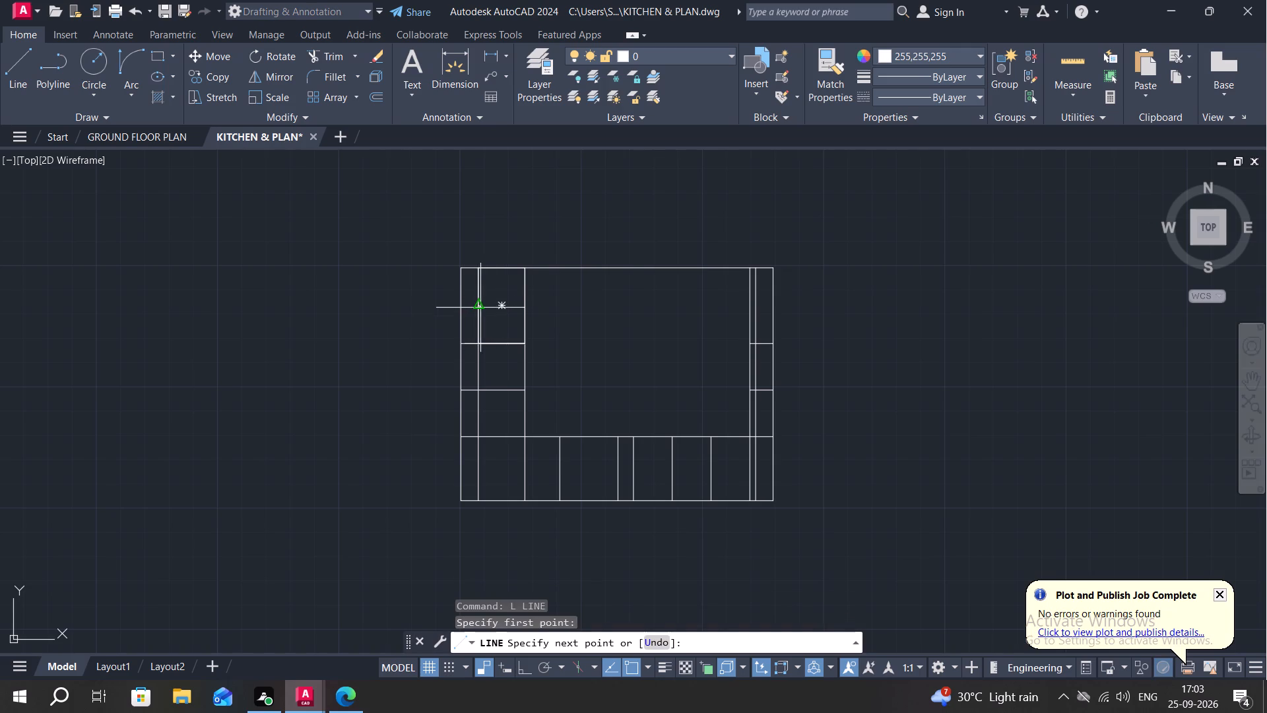
left_click(527, 306)
key("Escape")
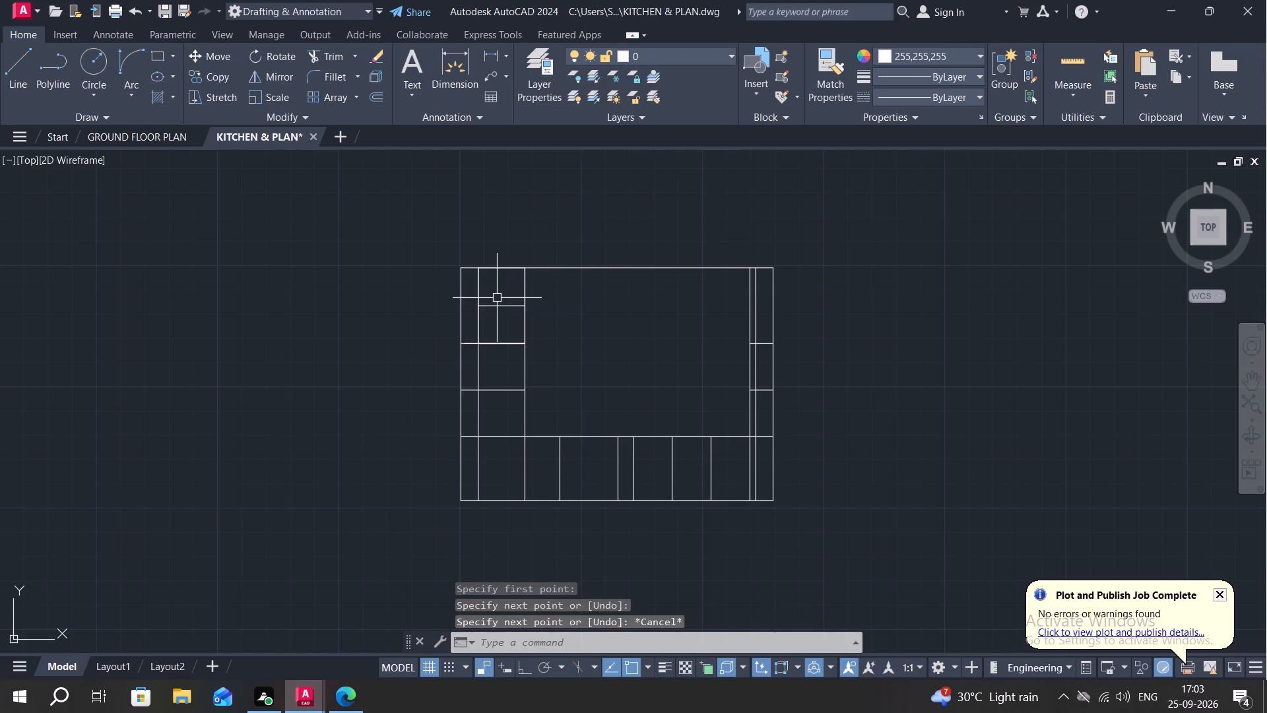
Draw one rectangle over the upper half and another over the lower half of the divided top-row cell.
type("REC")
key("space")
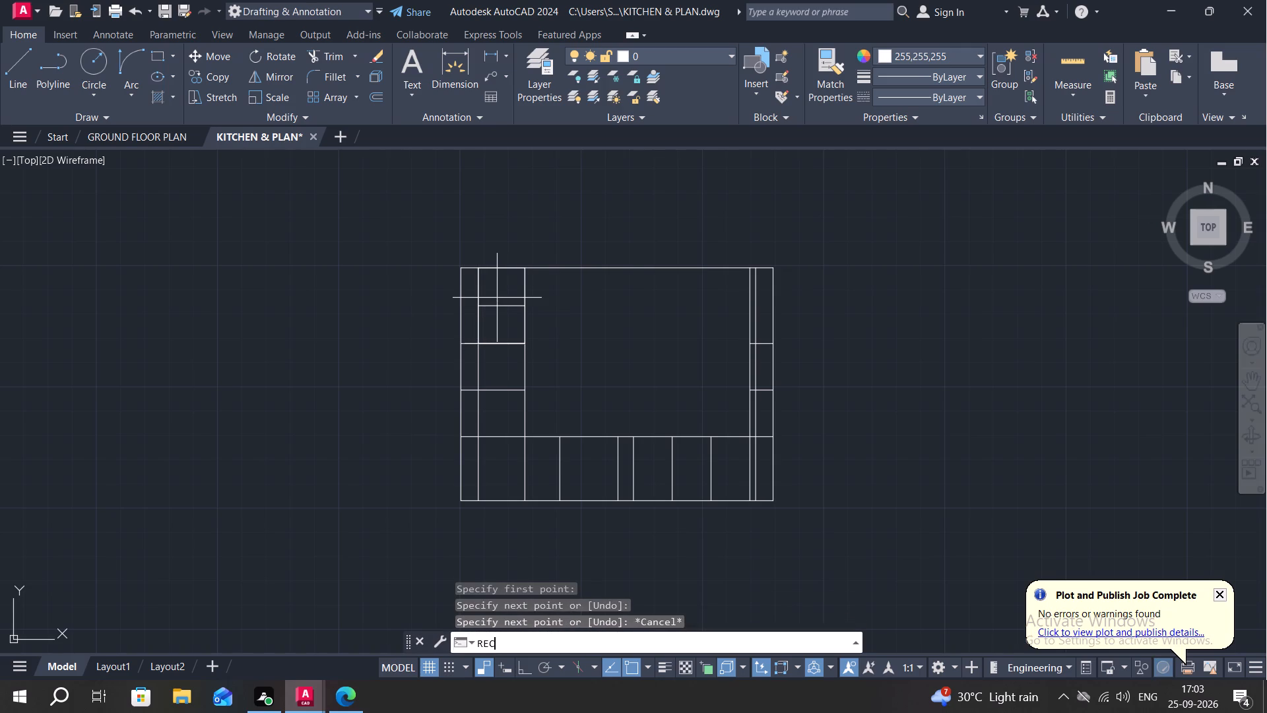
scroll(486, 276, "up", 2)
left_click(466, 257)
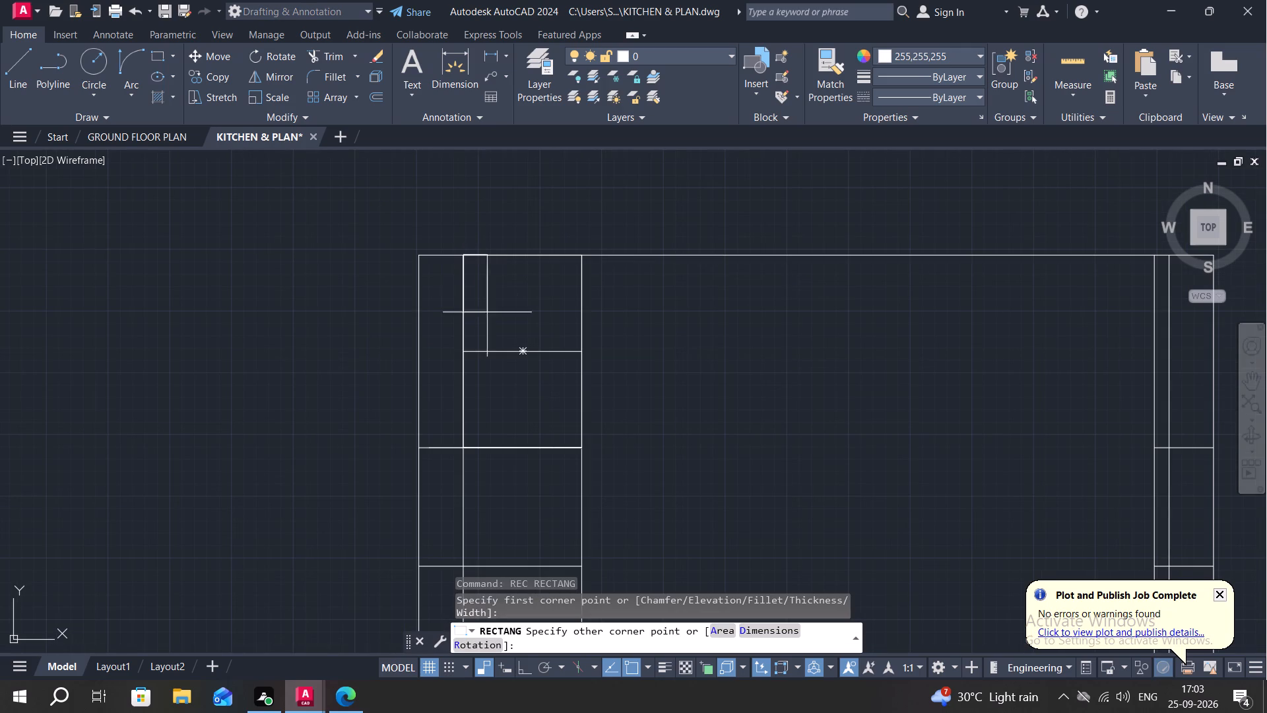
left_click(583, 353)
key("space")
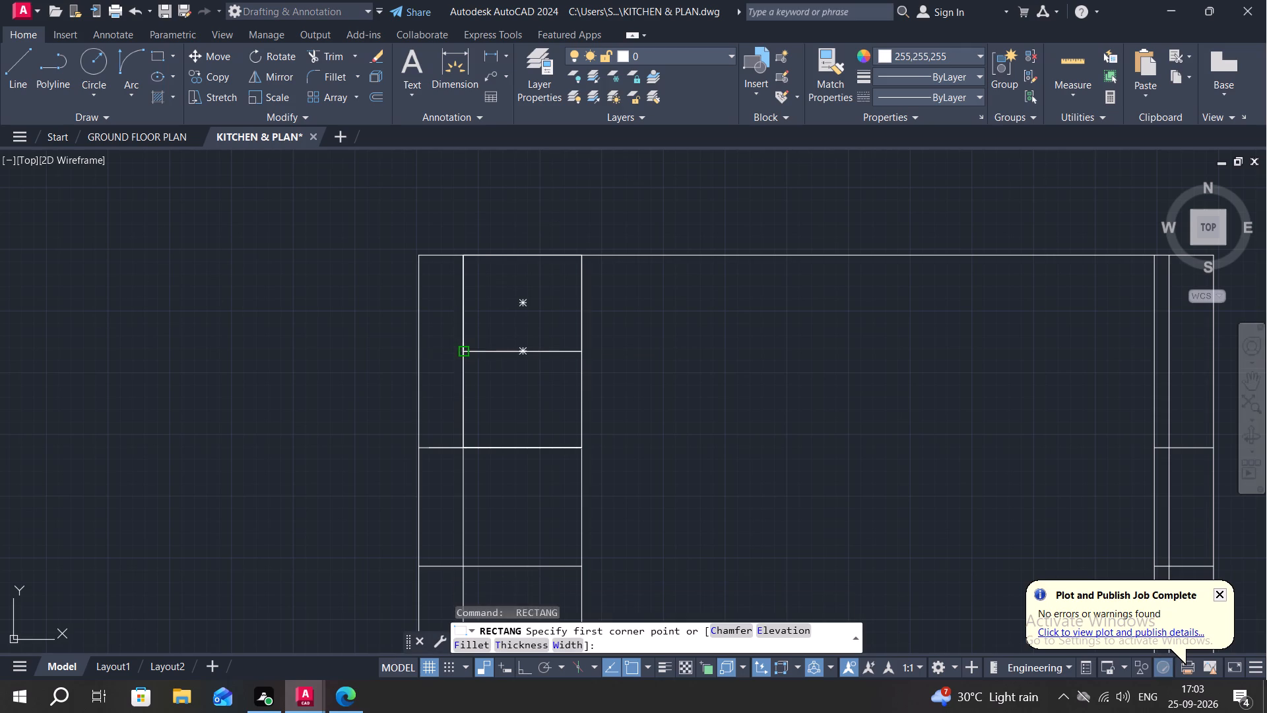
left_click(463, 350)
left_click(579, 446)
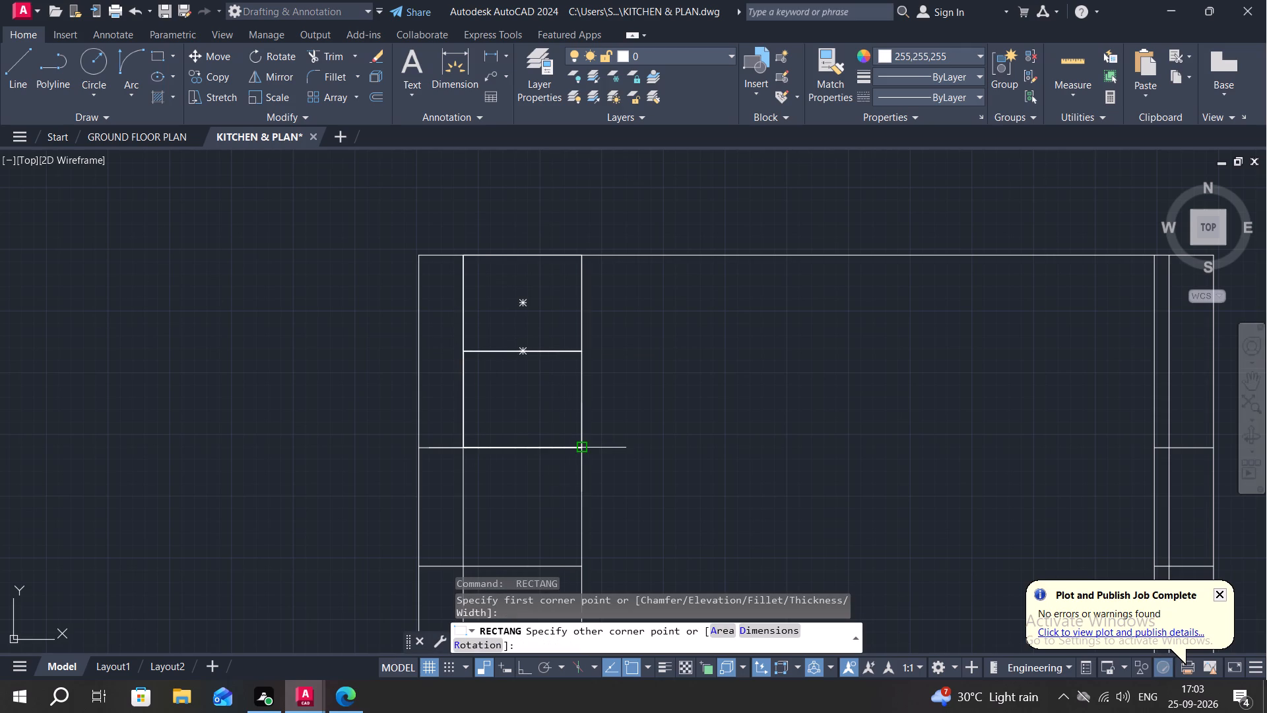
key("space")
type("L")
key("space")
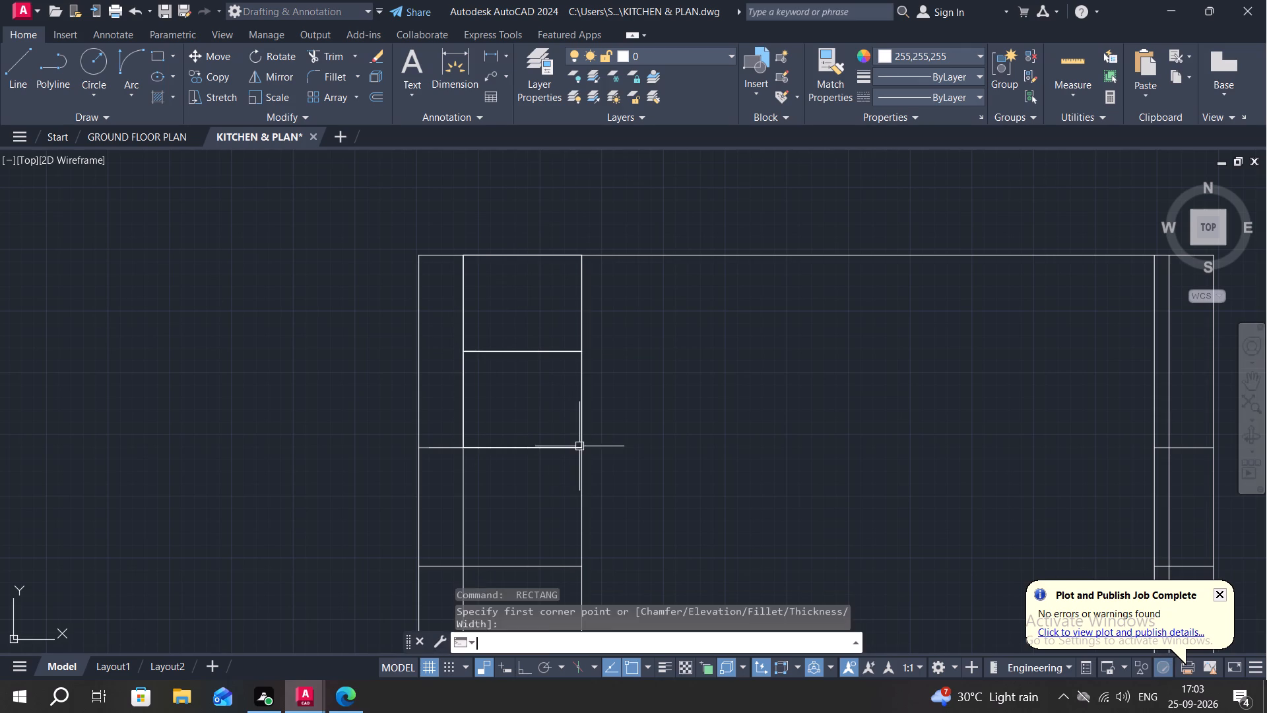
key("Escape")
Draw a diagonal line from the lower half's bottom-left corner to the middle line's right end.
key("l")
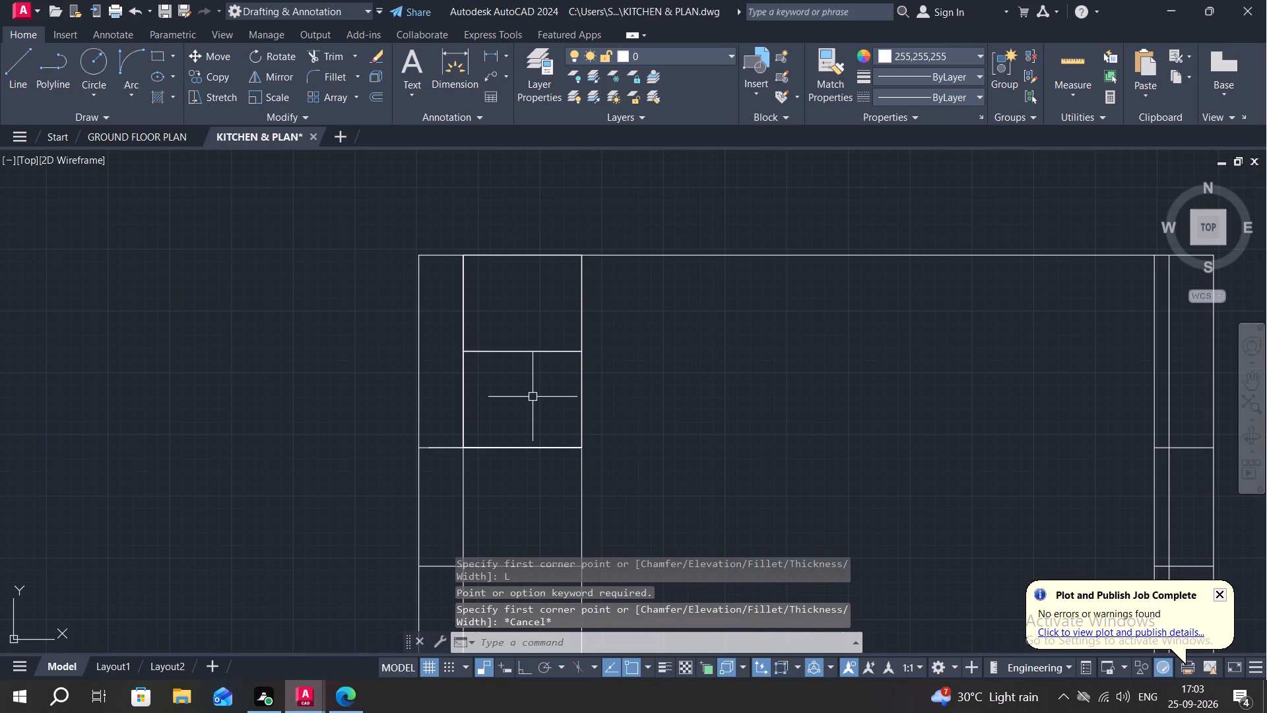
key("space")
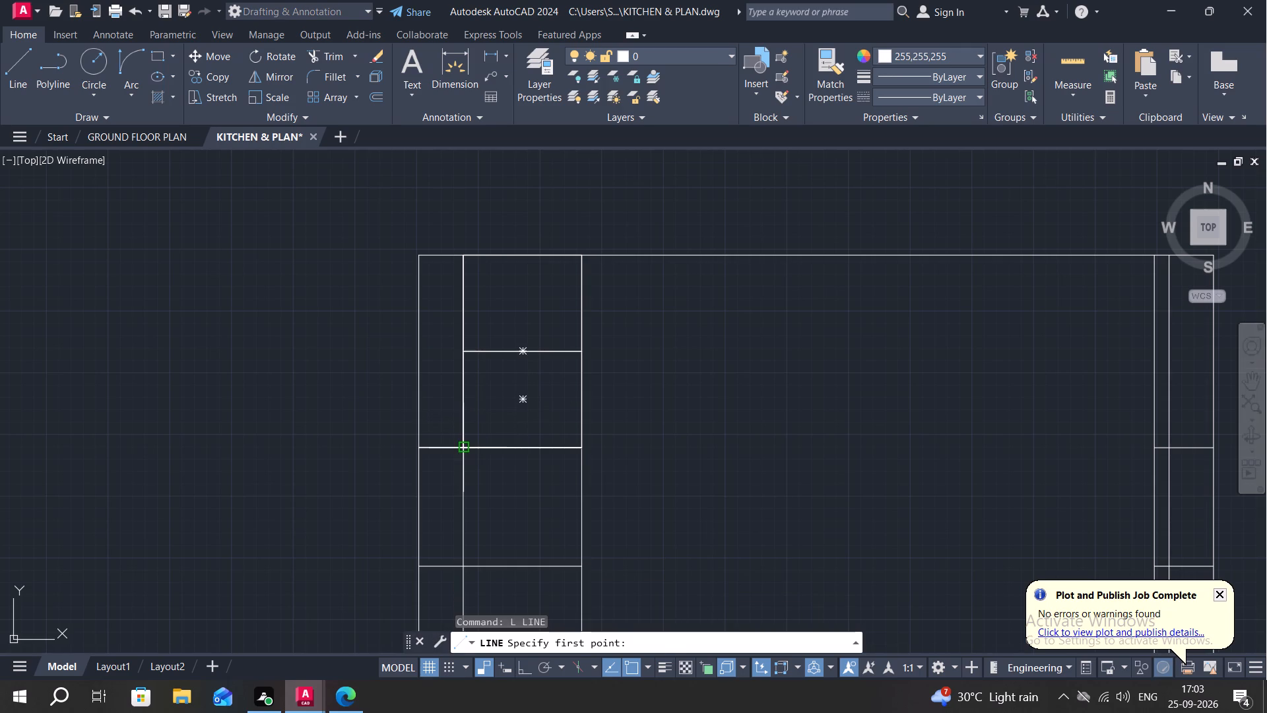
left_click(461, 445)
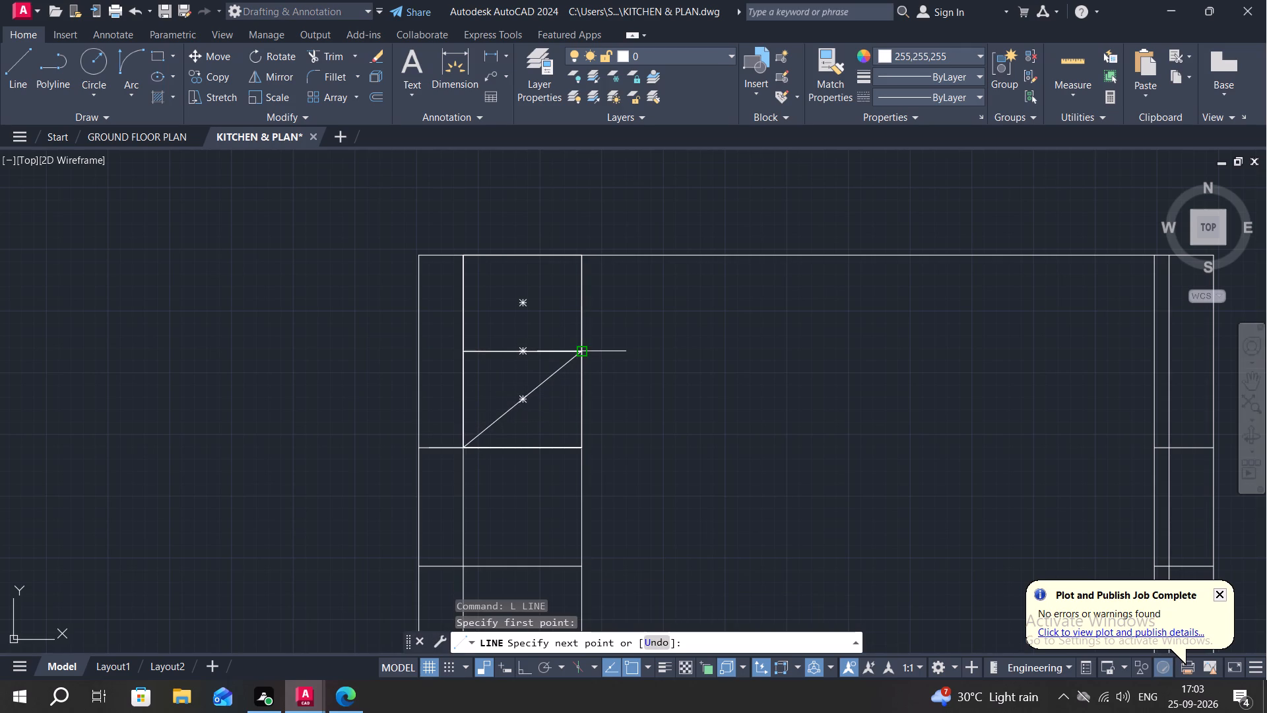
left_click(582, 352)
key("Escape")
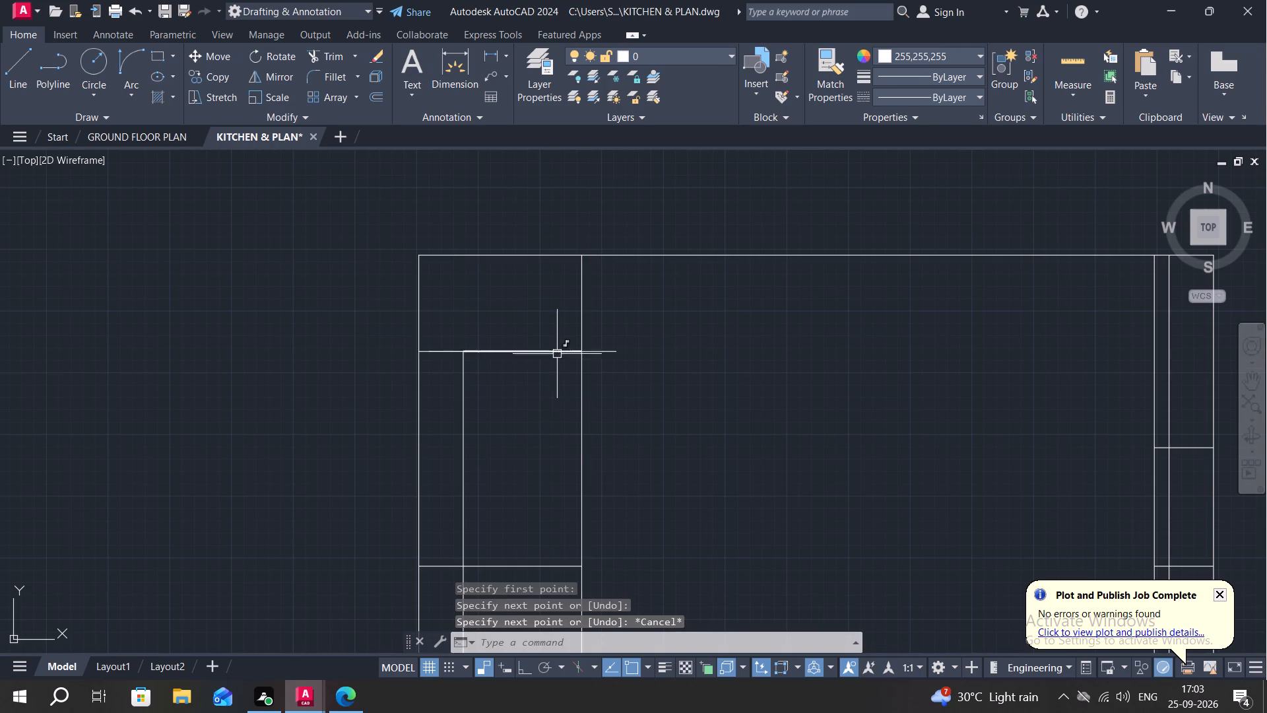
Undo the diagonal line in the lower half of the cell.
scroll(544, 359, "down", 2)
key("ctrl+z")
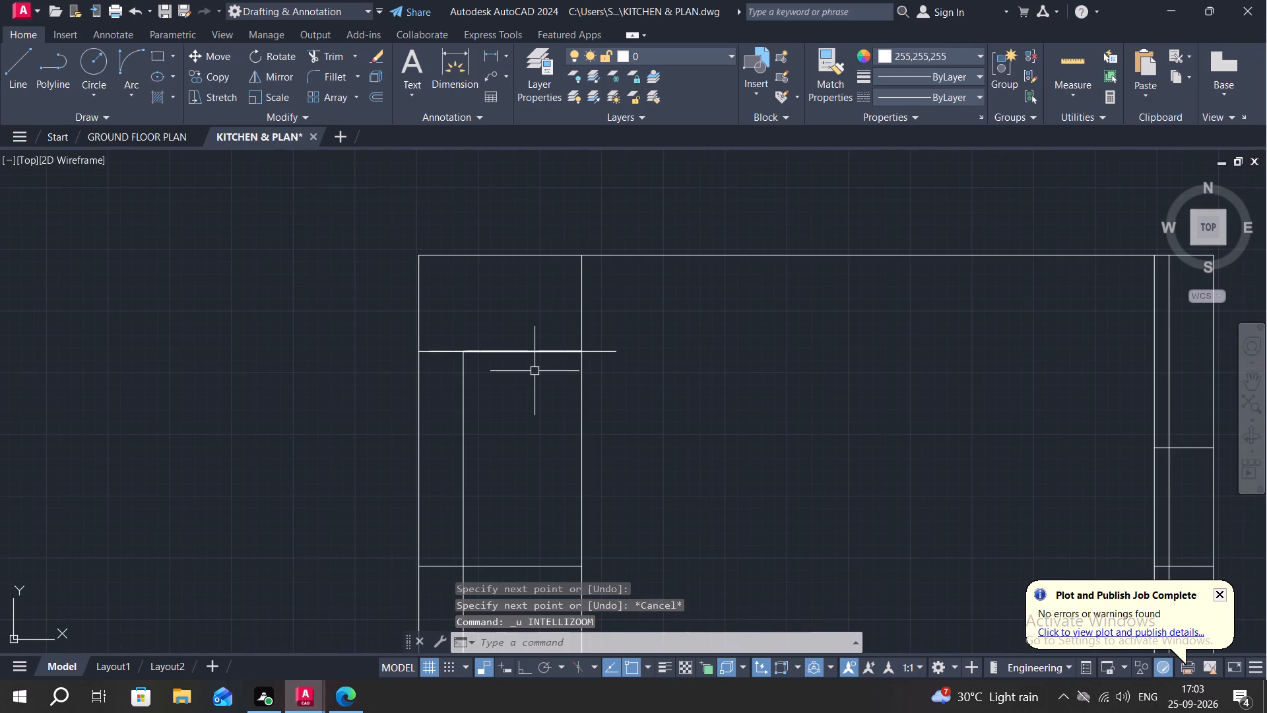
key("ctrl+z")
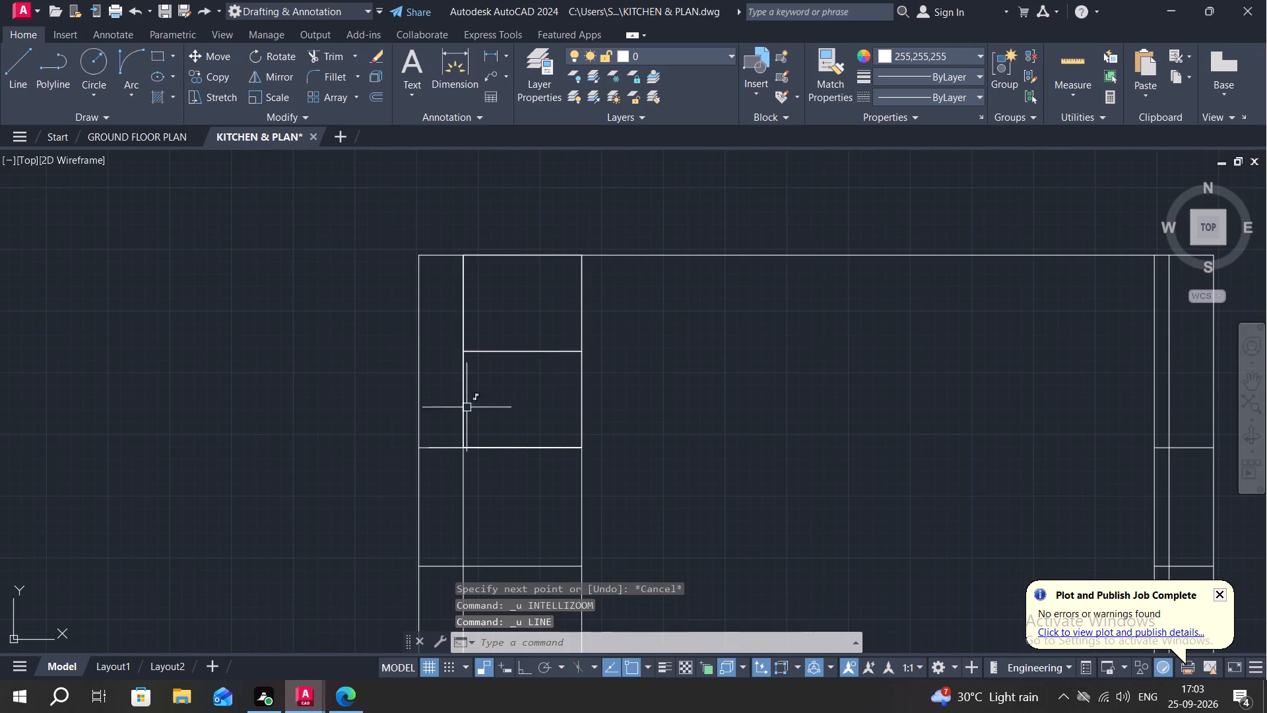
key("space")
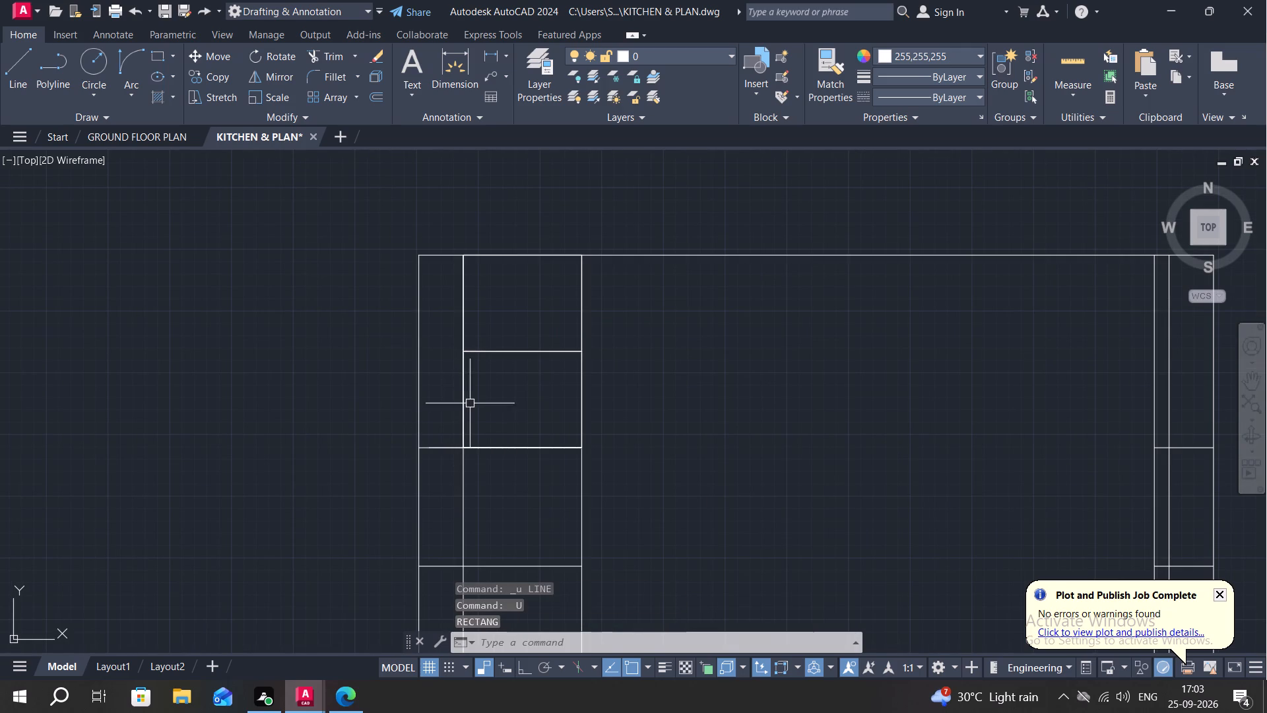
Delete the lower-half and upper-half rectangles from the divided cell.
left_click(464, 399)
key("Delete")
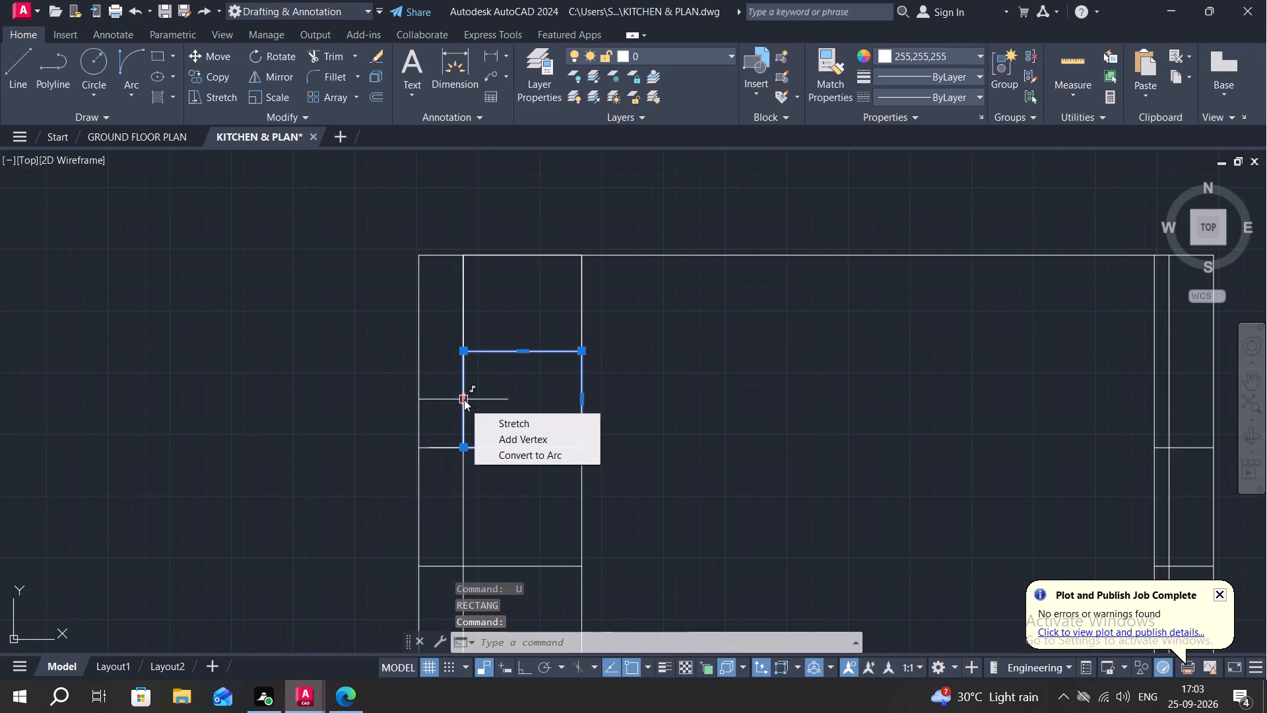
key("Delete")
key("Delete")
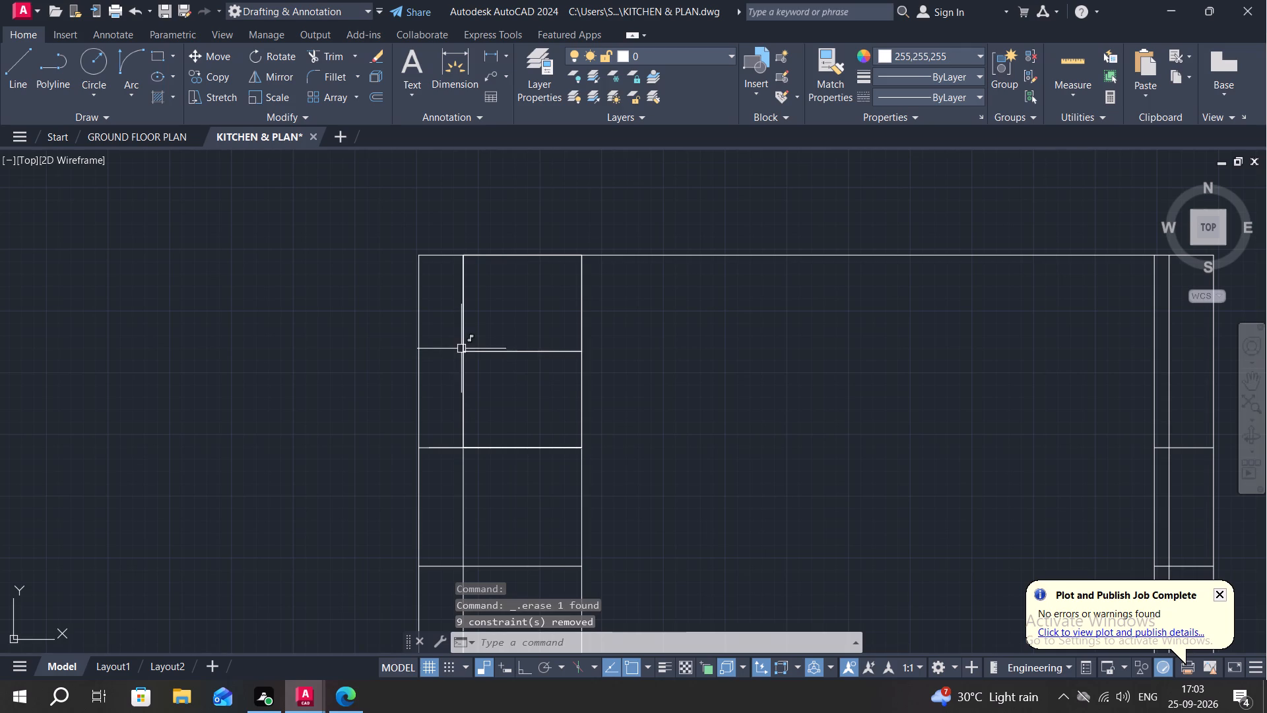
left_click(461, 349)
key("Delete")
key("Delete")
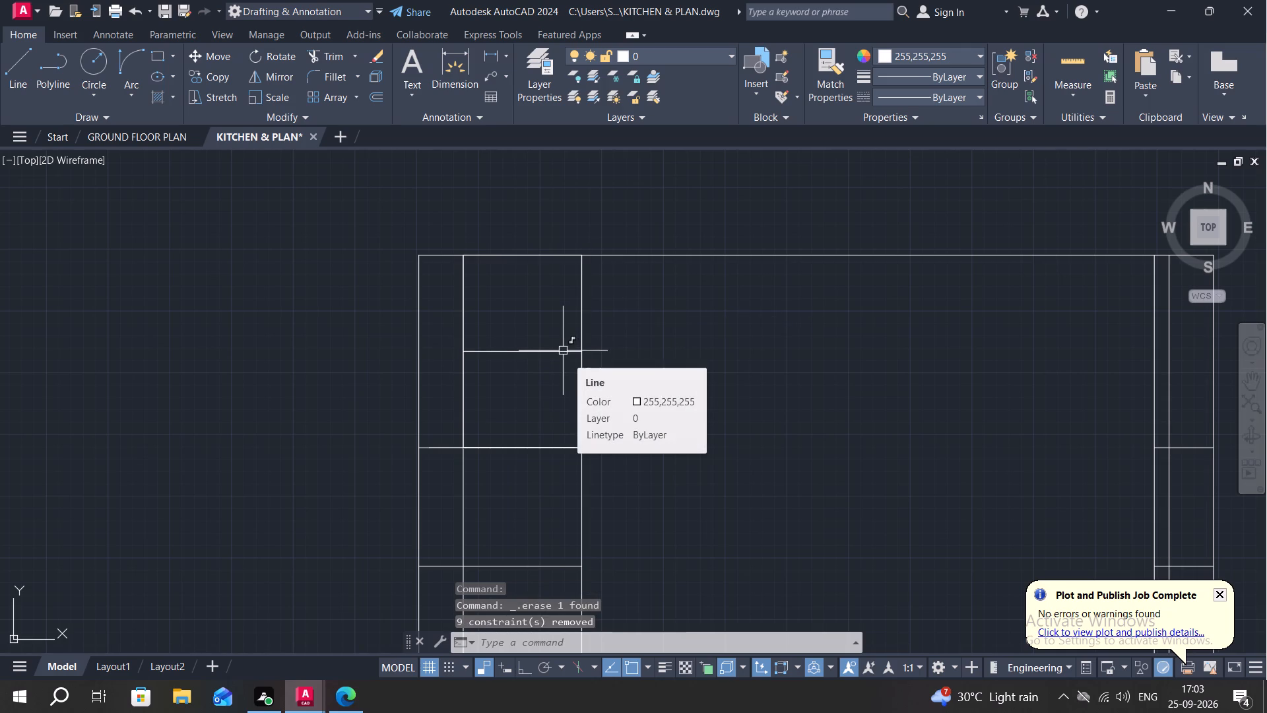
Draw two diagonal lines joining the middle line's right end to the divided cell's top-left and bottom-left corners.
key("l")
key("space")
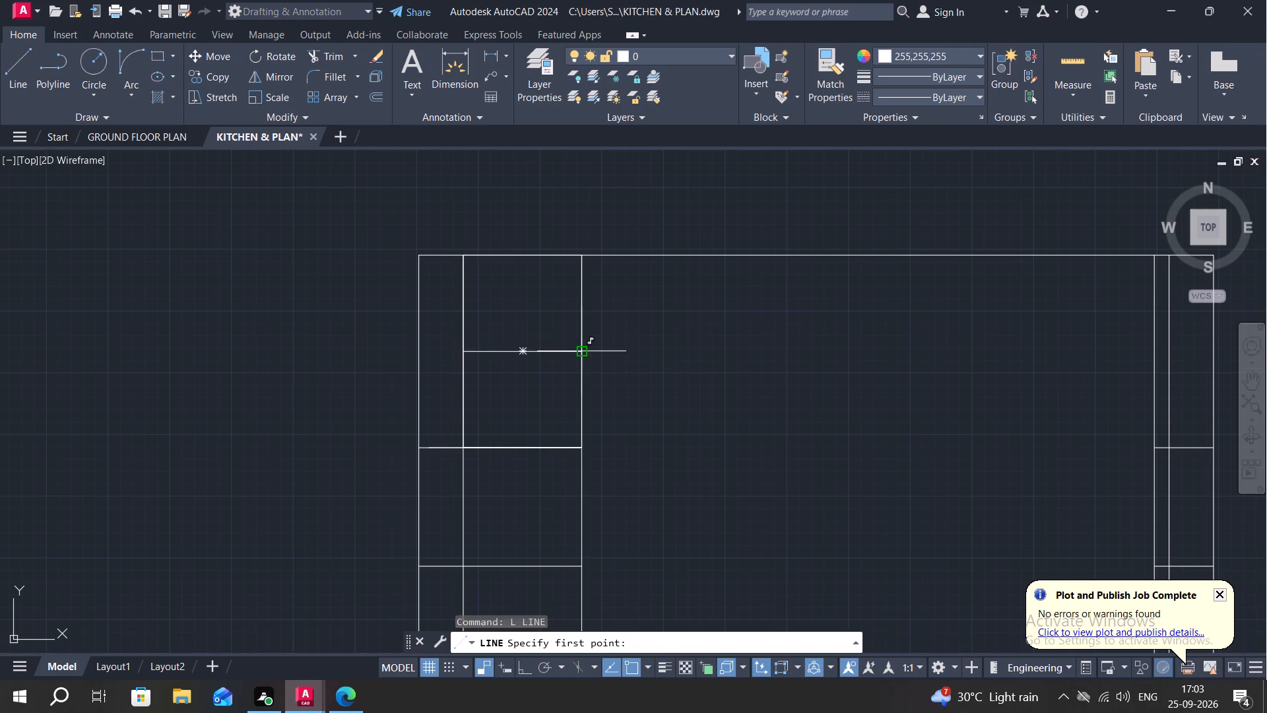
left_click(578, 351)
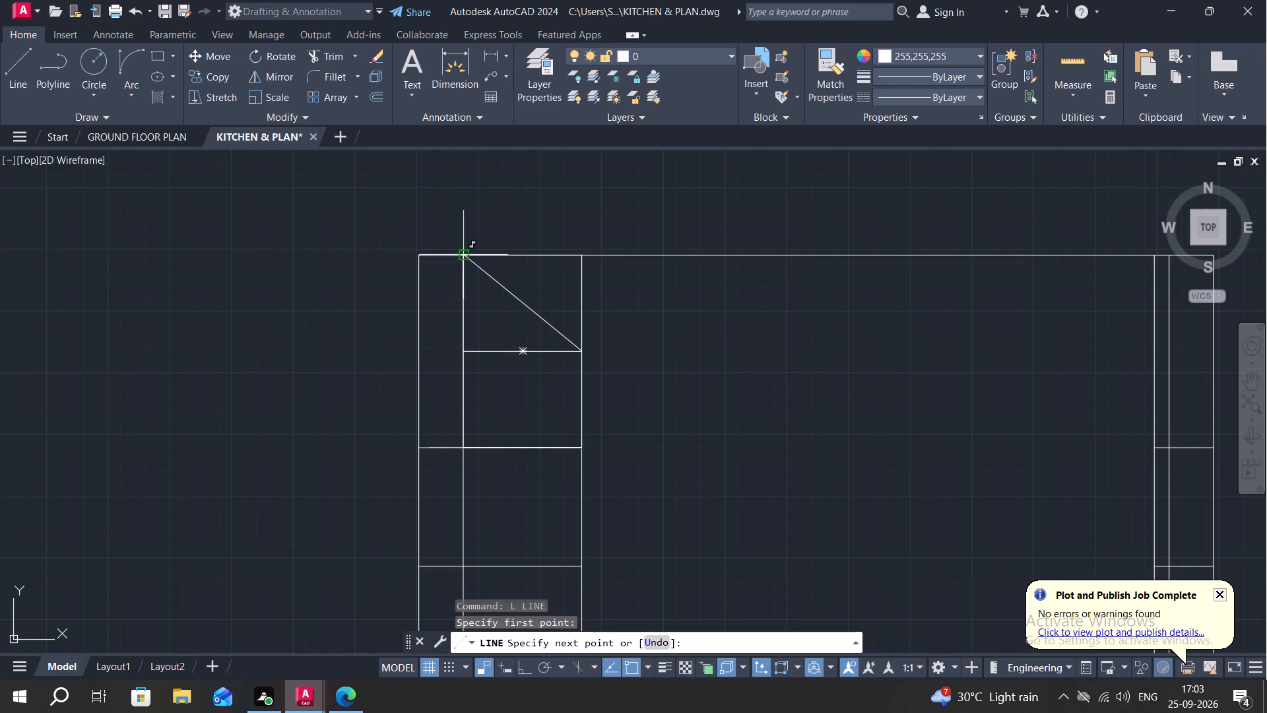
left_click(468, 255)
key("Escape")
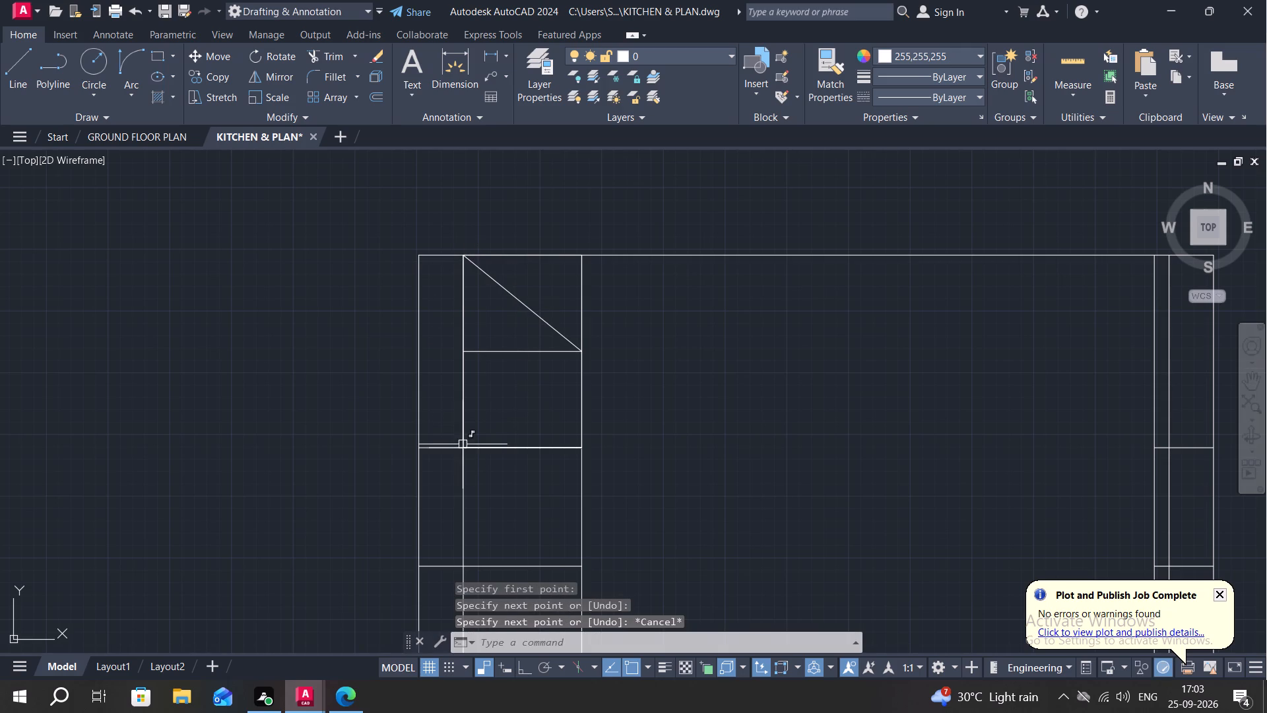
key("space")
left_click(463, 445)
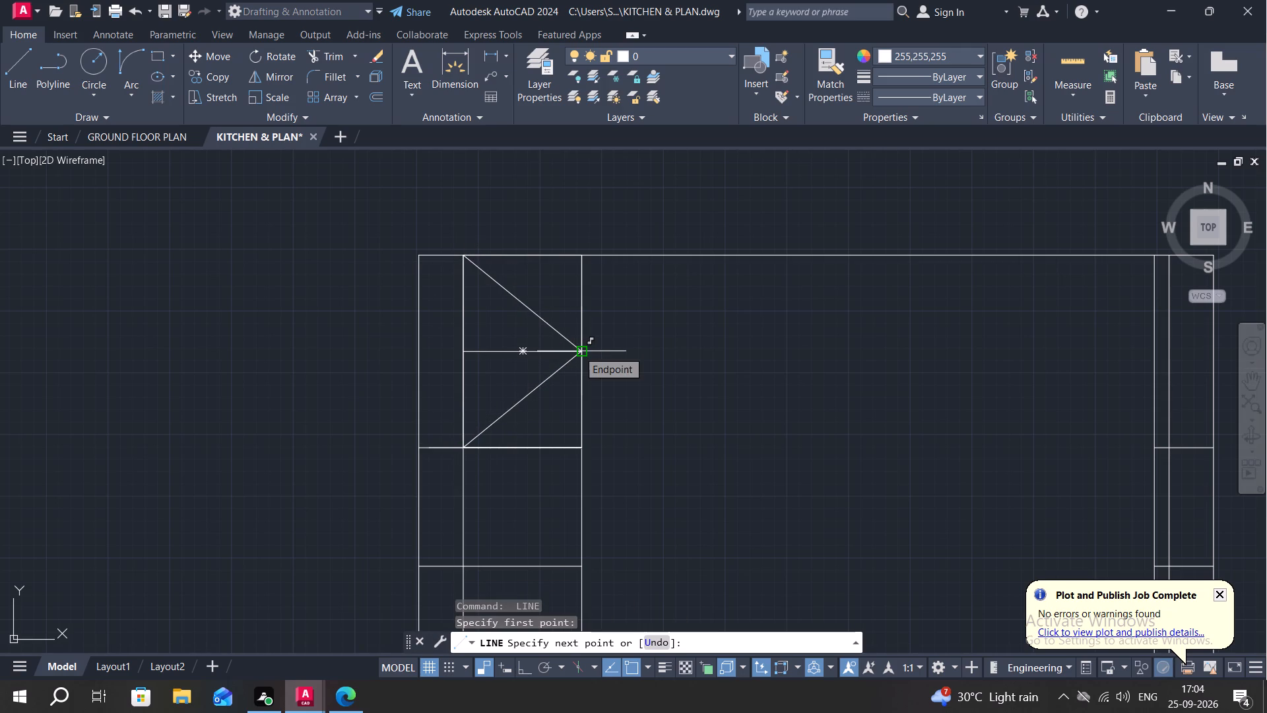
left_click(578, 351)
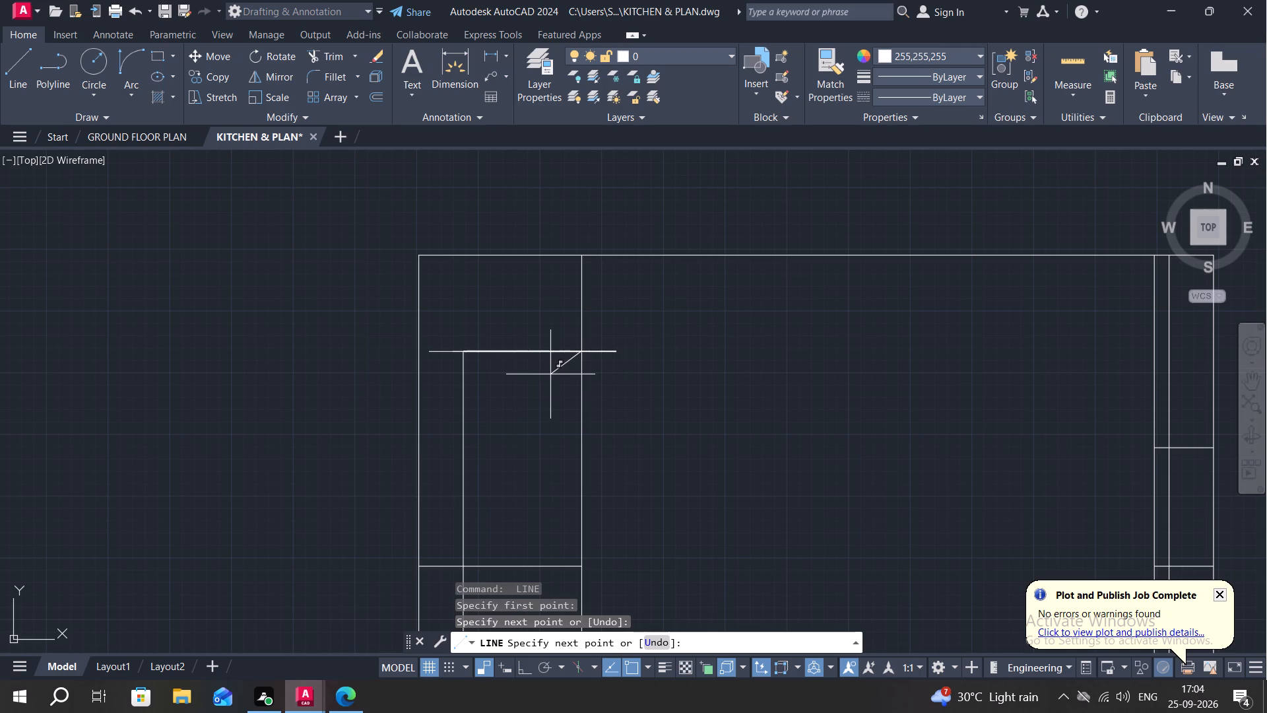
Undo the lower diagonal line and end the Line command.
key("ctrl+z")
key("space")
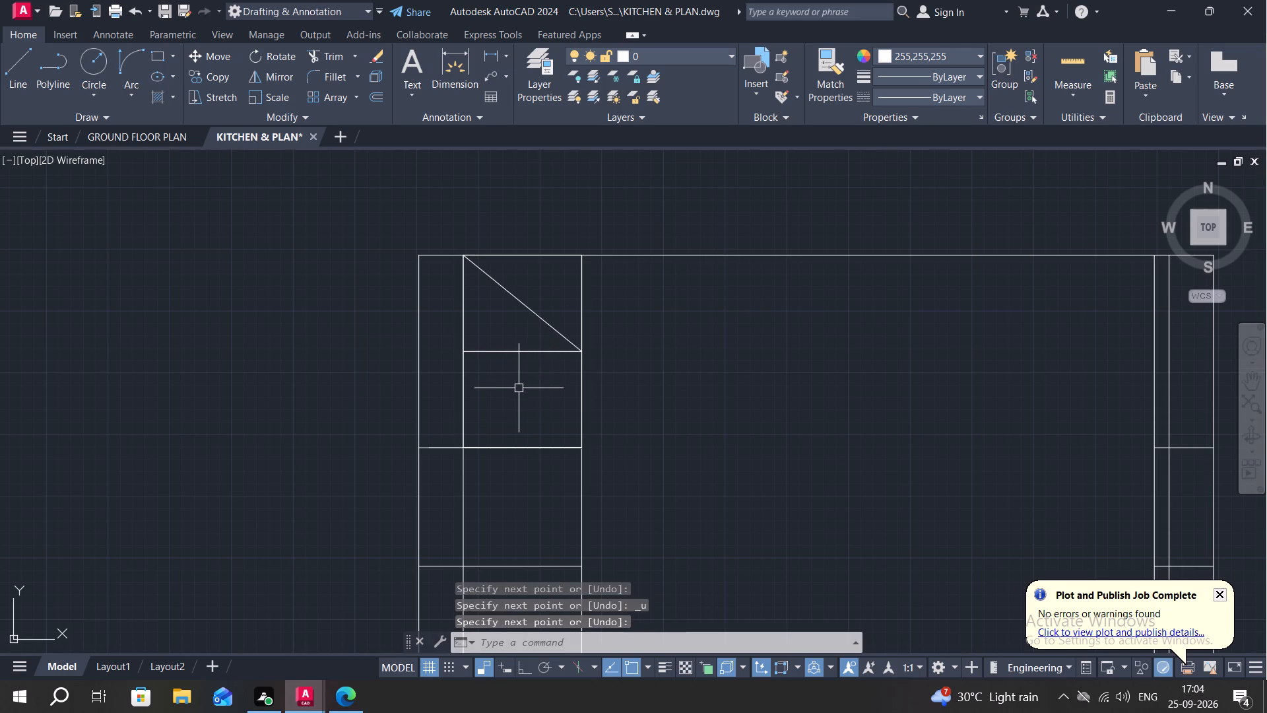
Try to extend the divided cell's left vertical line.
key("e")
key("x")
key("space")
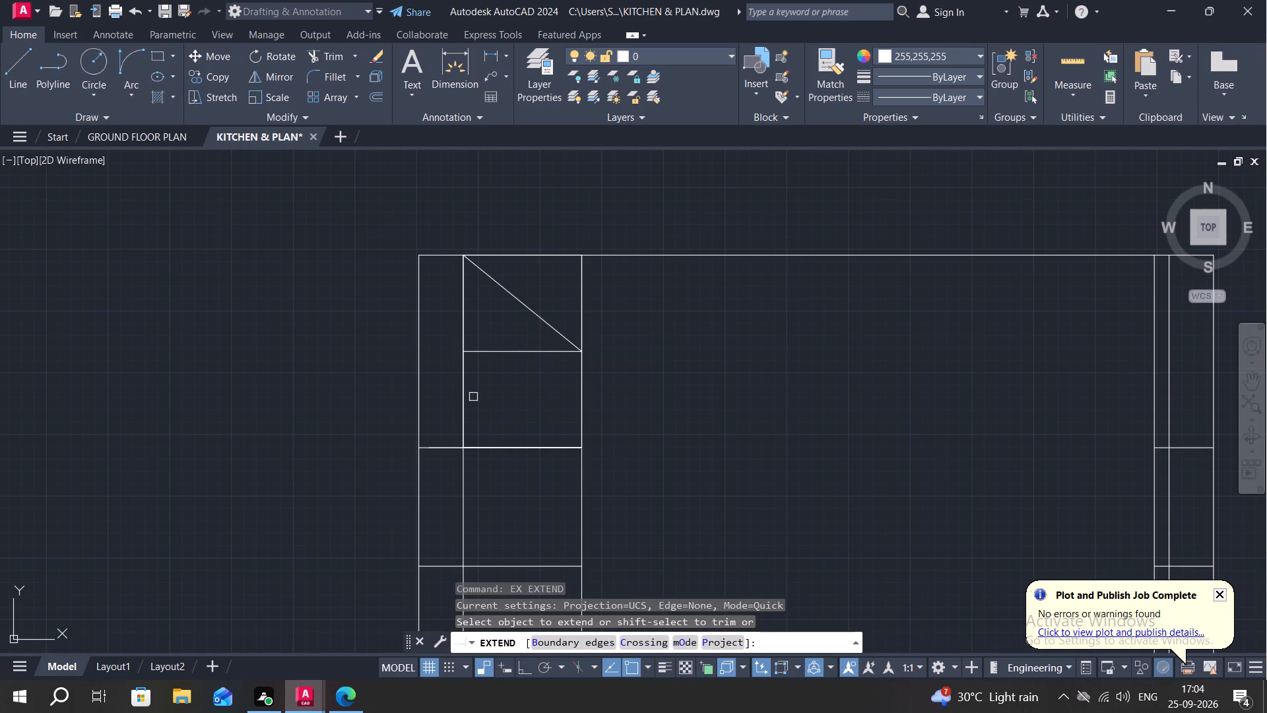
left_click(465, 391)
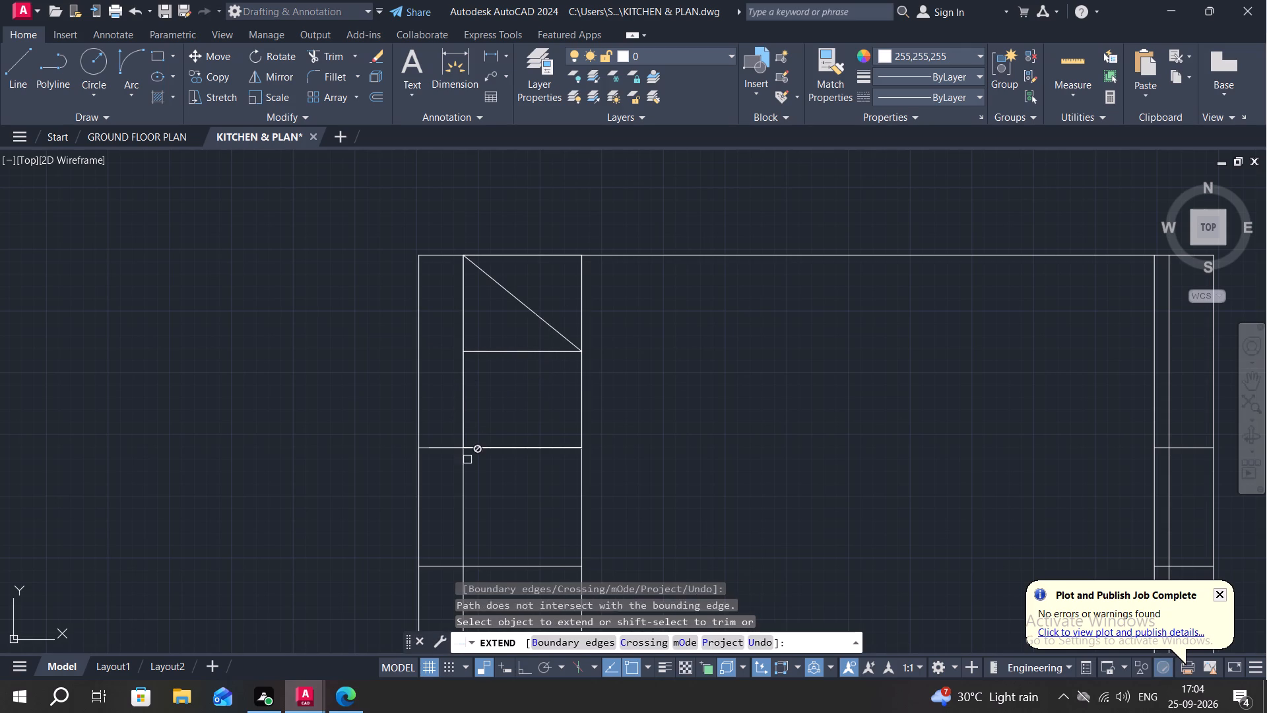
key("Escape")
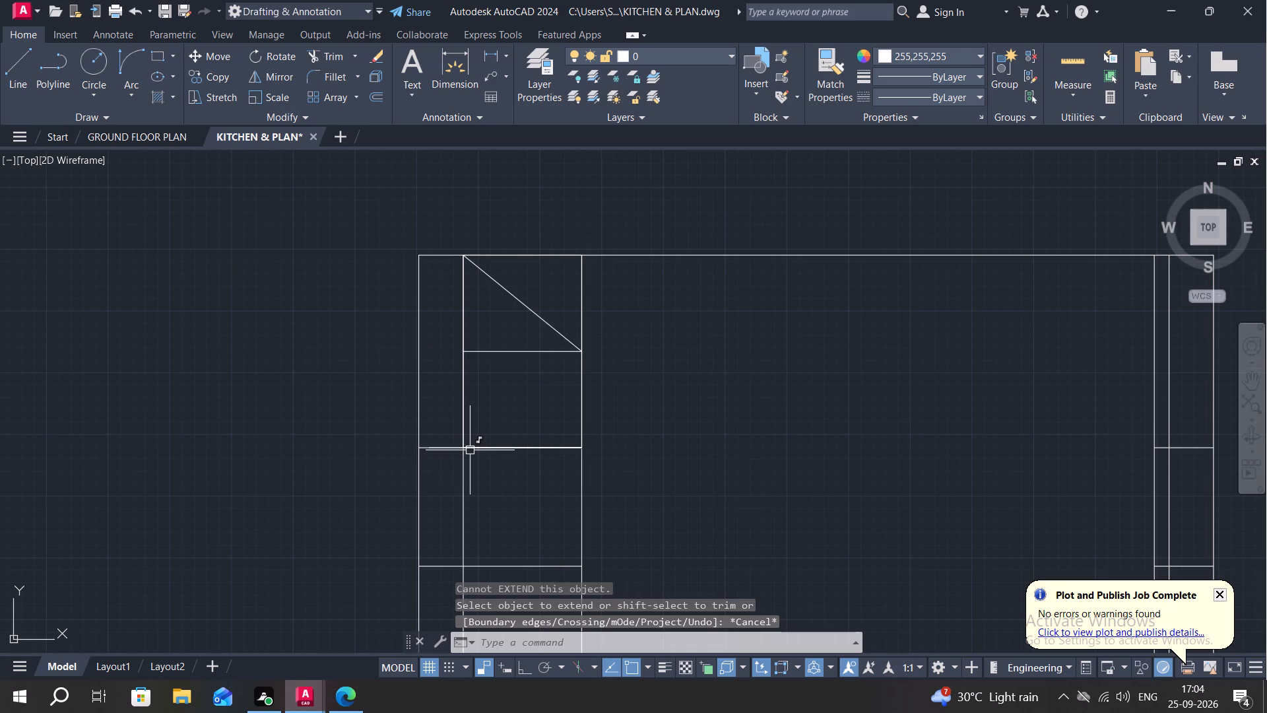
Trim away the divided cell's diagonal, middle line and right edge, including the edge of the cell below.
type("TR")
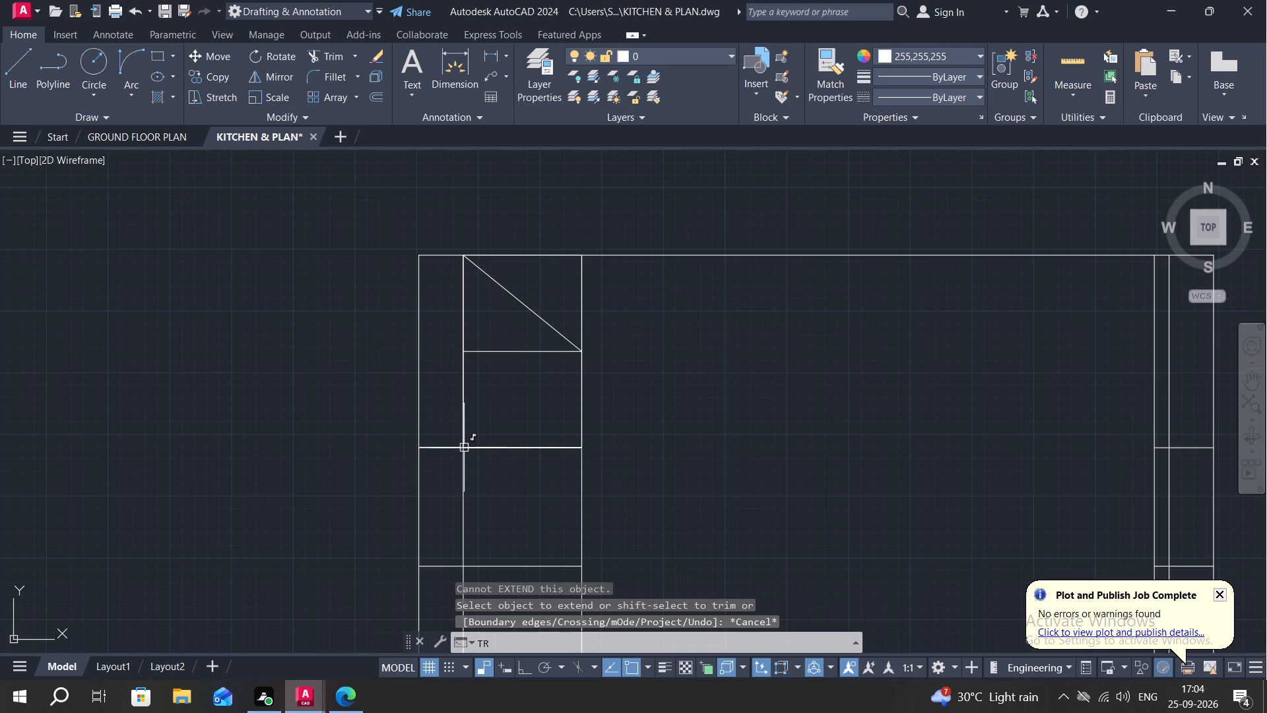
key("space")
left_click_drag(647, 309, 564, 305)
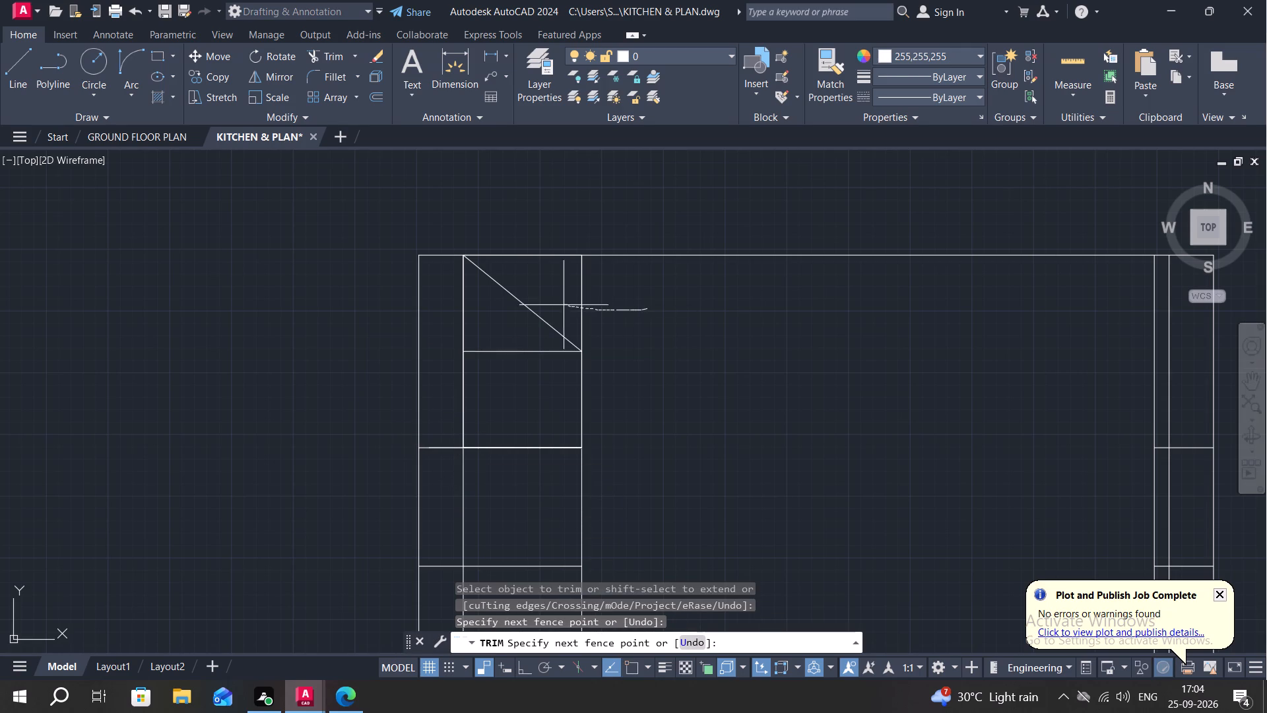
left_click_drag(564, 305, 591, 459)
left_click_drag(583, 415, 577, 416)
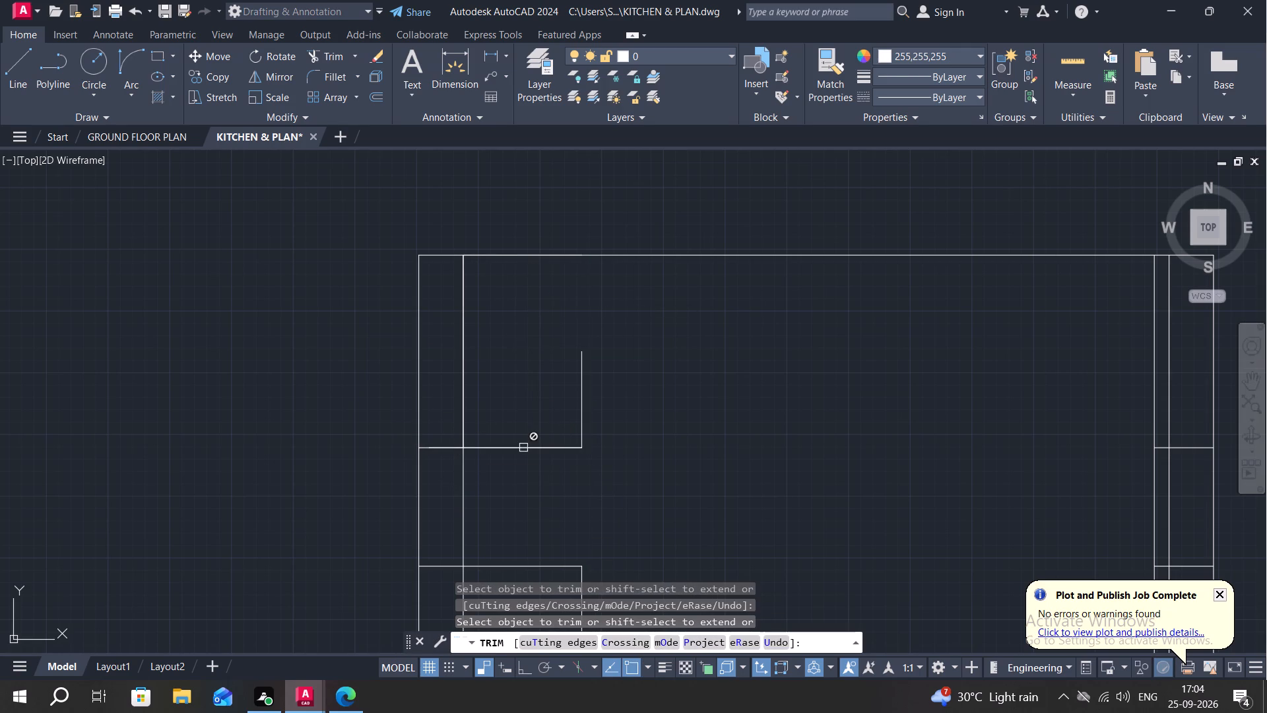
left_click(523, 448)
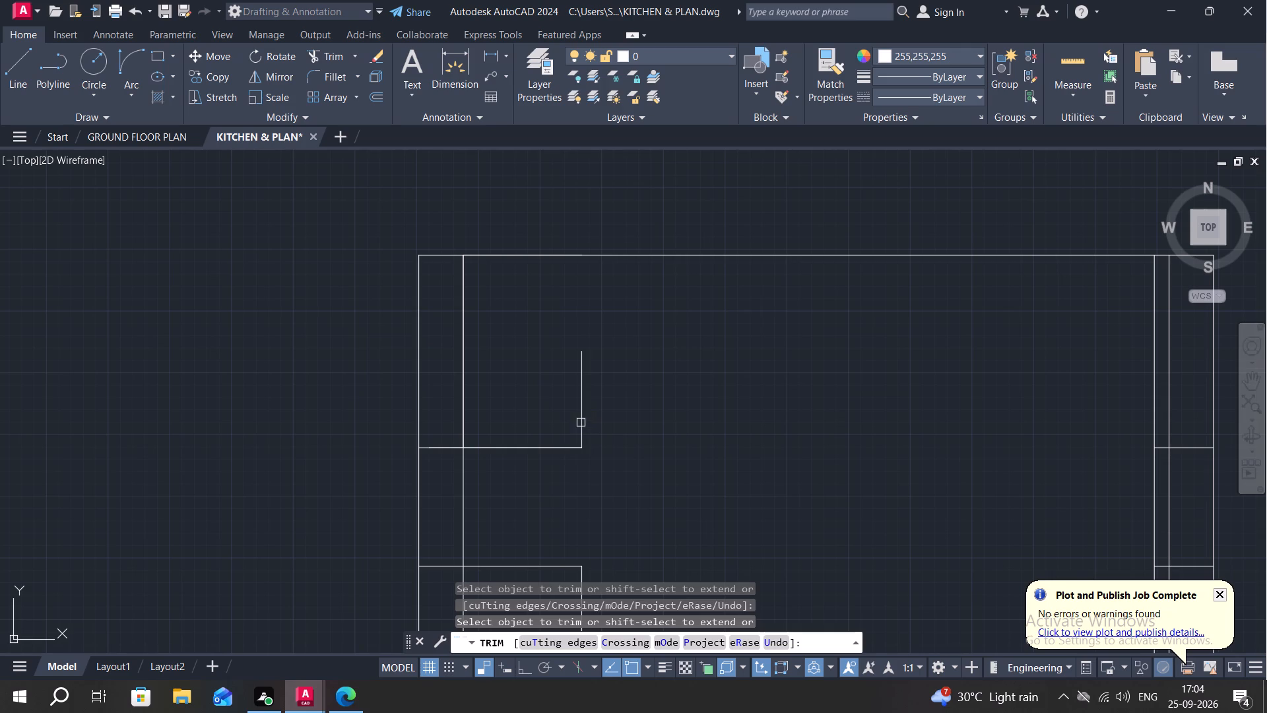
left_click(581, 423)
left_click(561, 446)
left_click(554, 451)
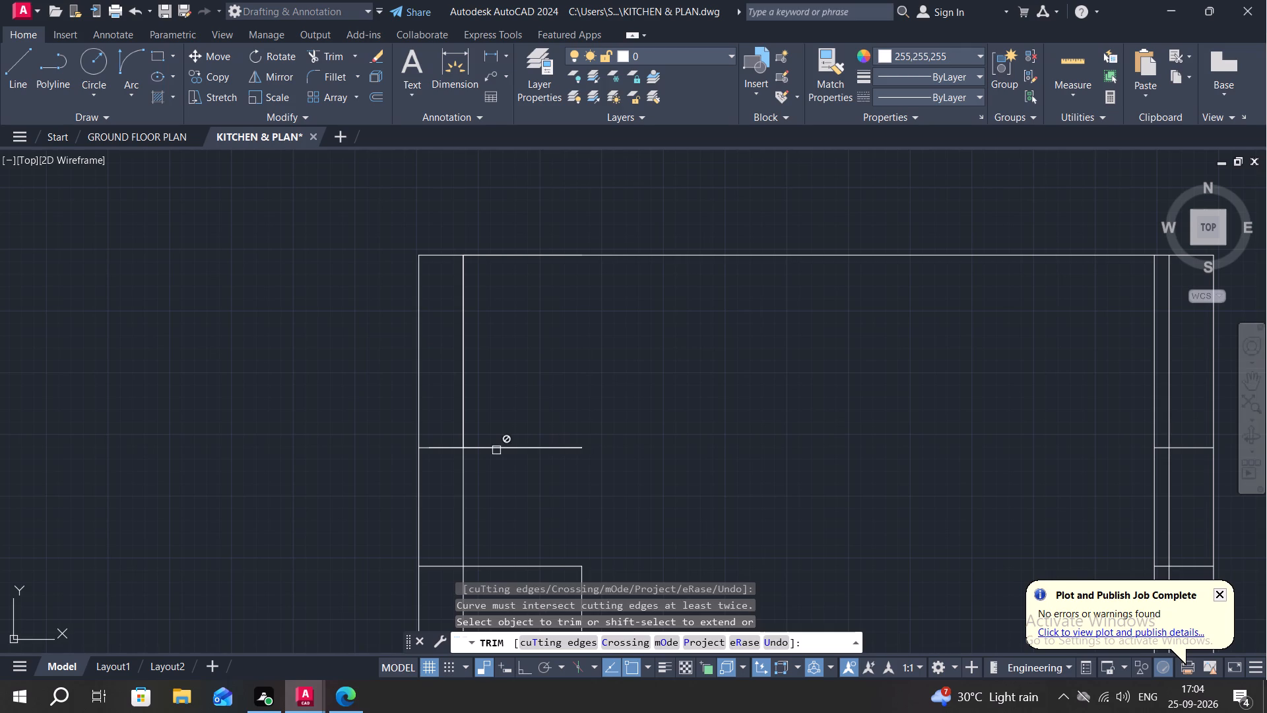
key("space")
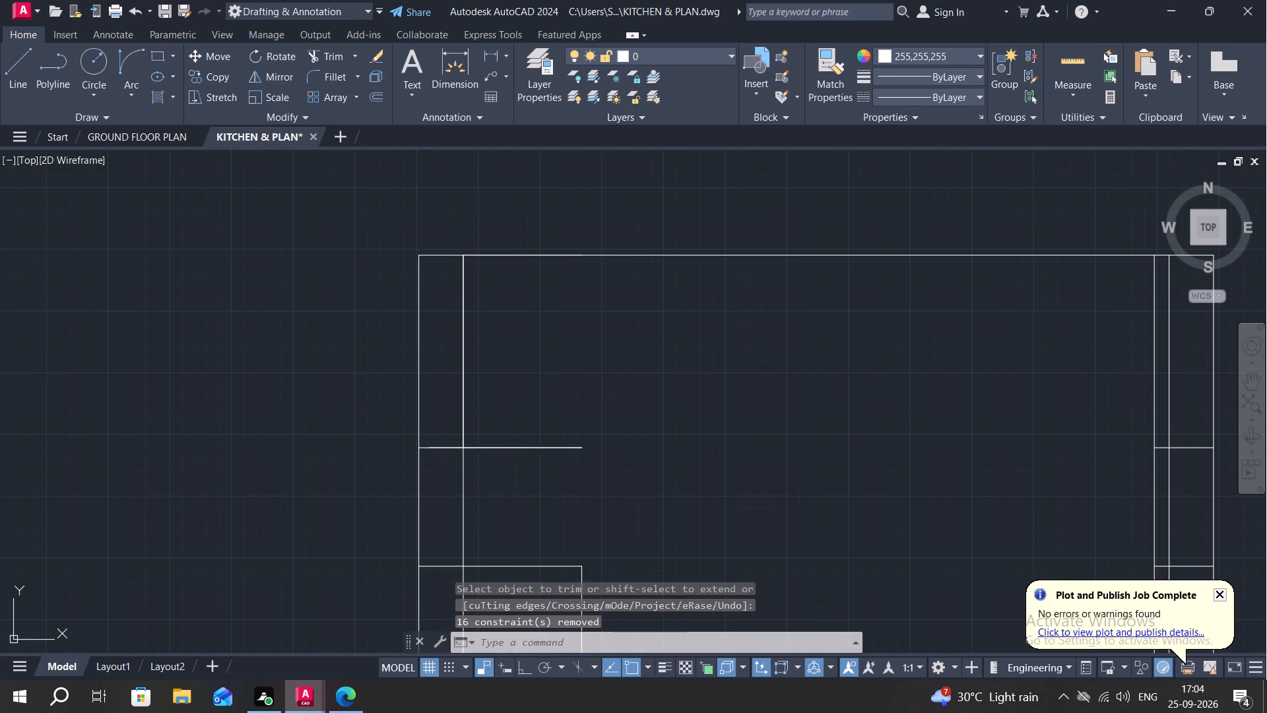
Delete the former divided cell's bottom line and the horizontal line below it, above the bottom row.
left_click(519, 449)
key("Delete")
scroll(562, 405, "down", 2)
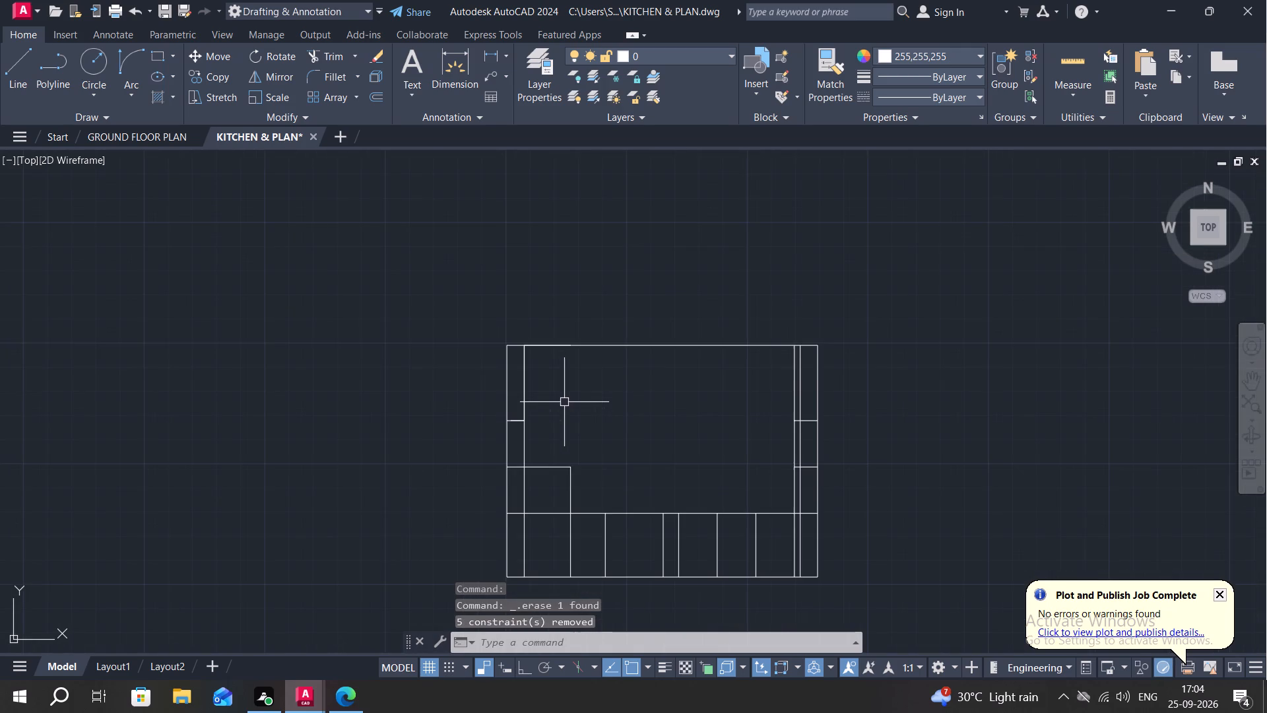
middle_click_drag(564, 401, 557, 360)
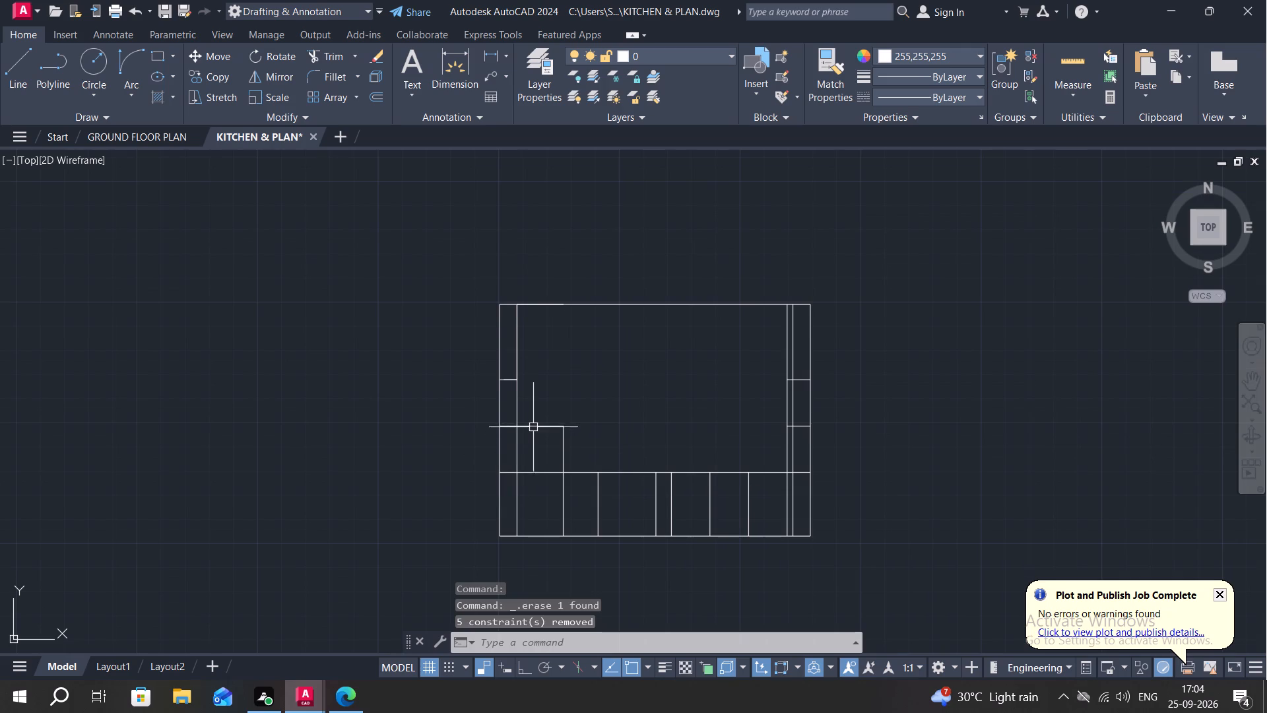
left_click(534, 425)
key("Delete")
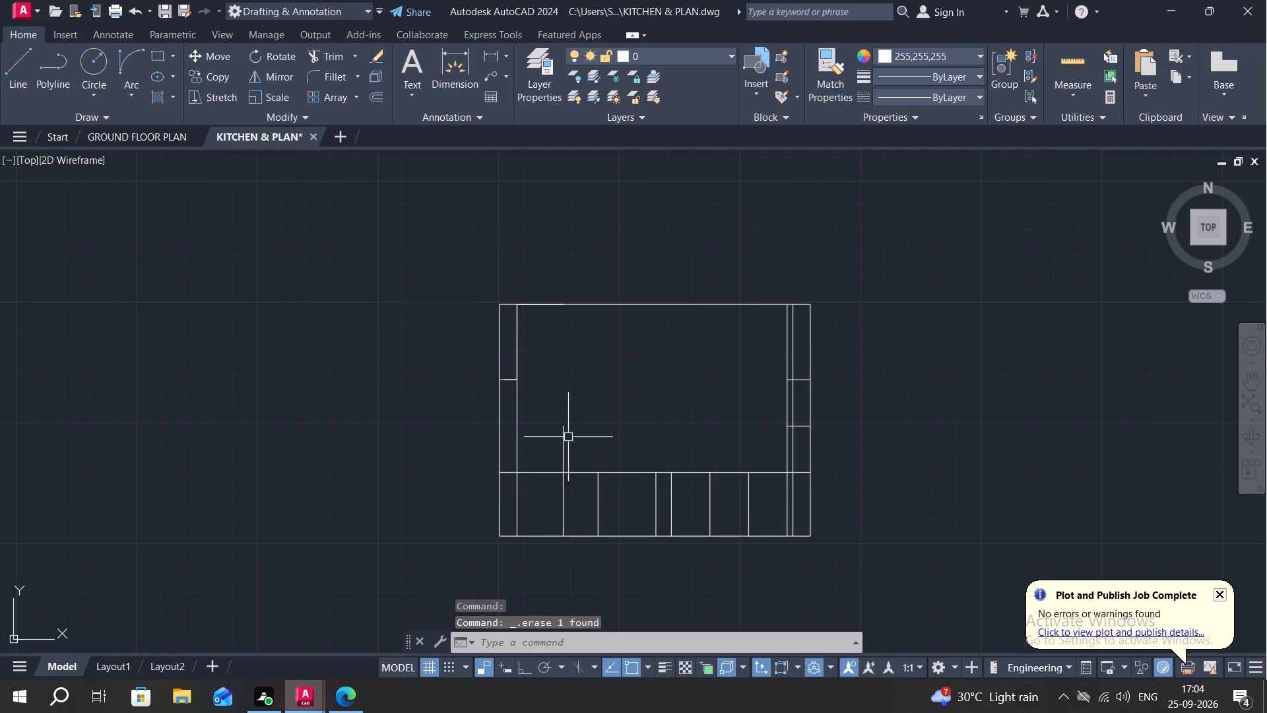
Trim the leftover vertical stub projecting above the bottom row's top line.
left_click(562, 434)
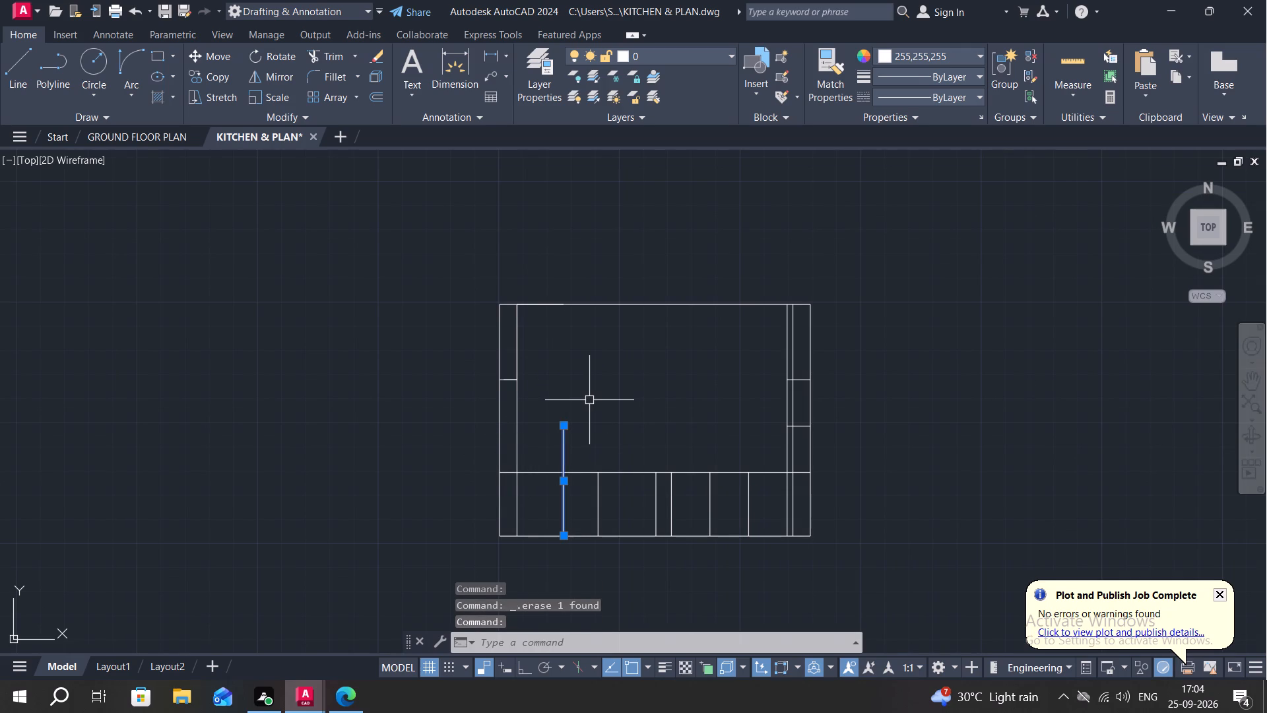
key("Escape")
type("TR")
key("space")
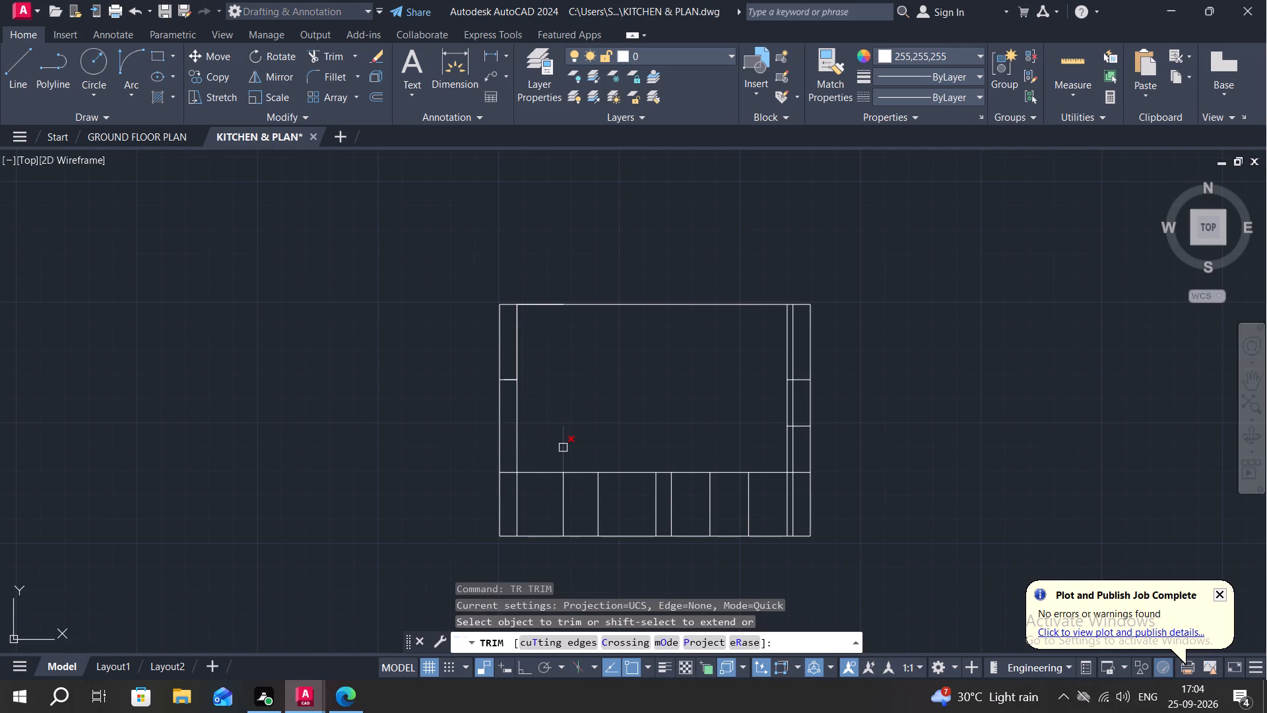
left_click(563, 448)
middle_click_drag(592, 423, 551, 358)
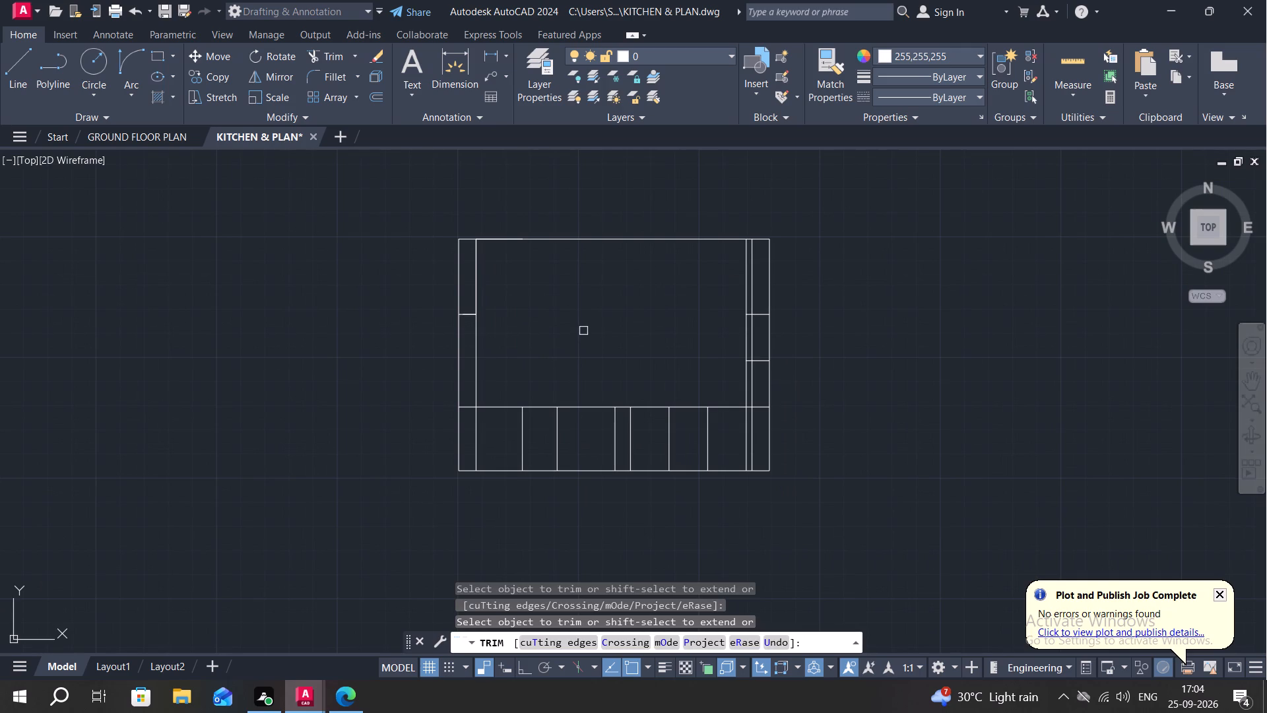
key("Escape")
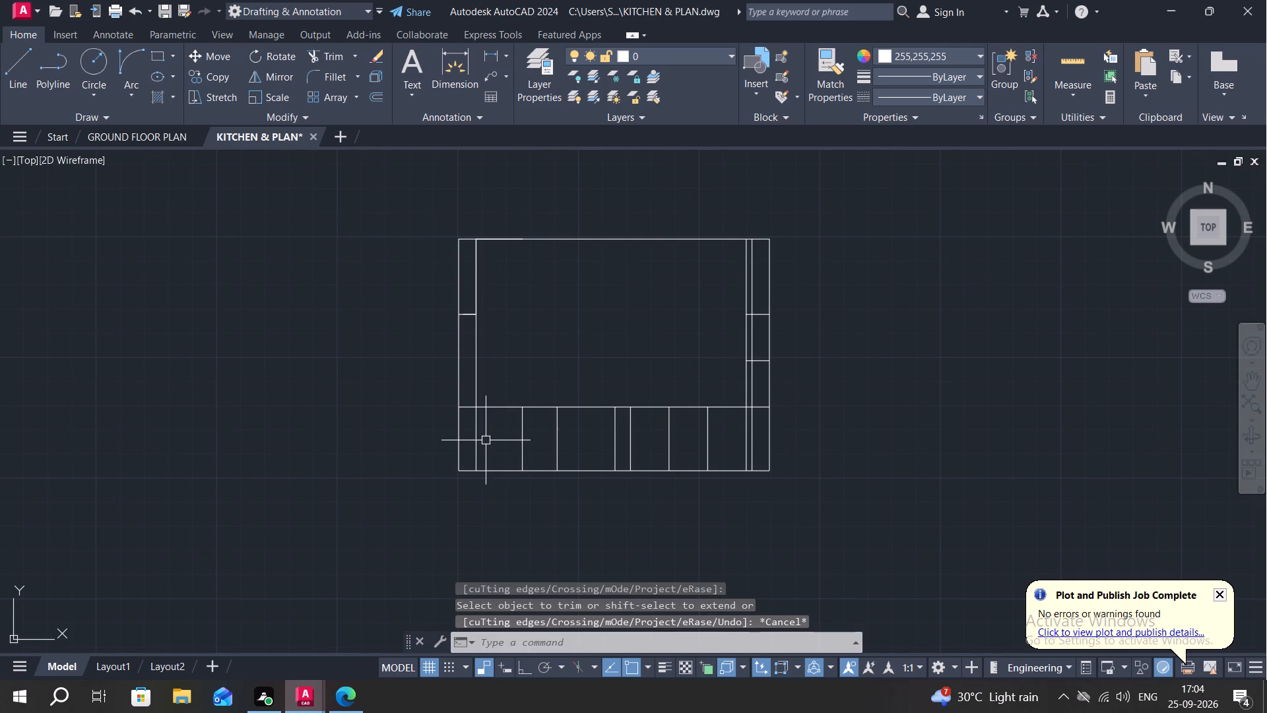
Start a new line.
key("l")
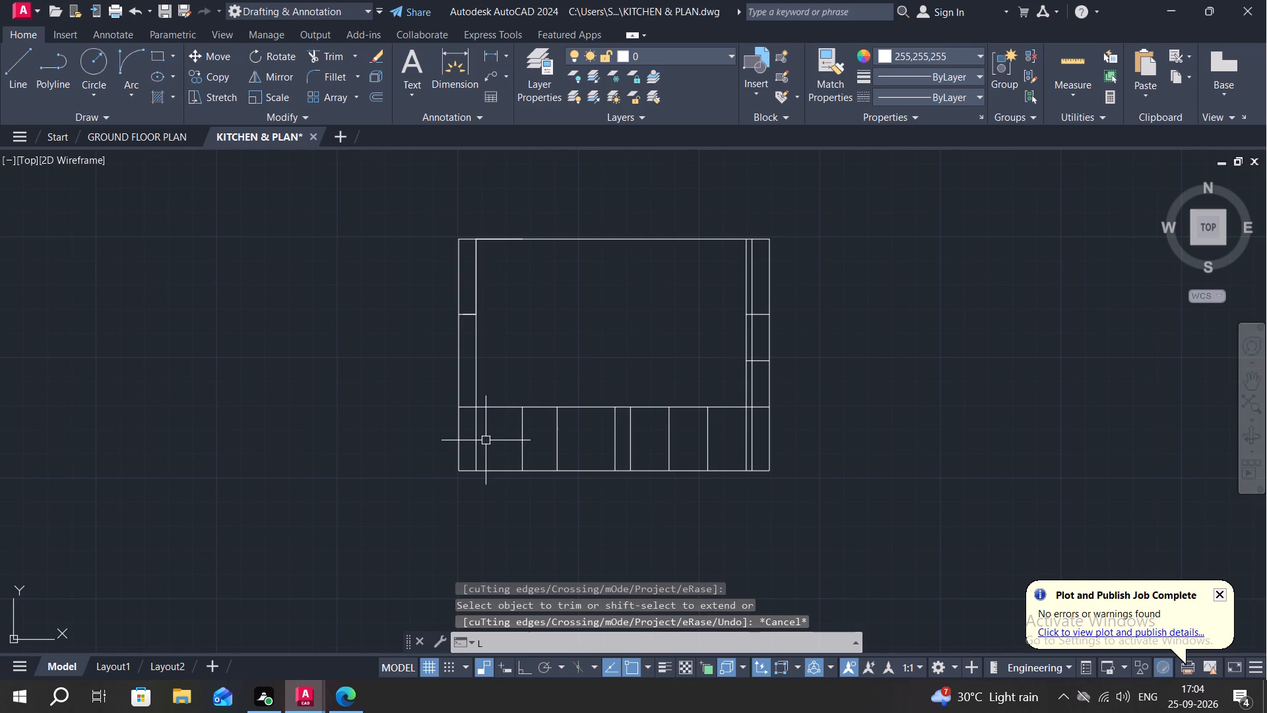